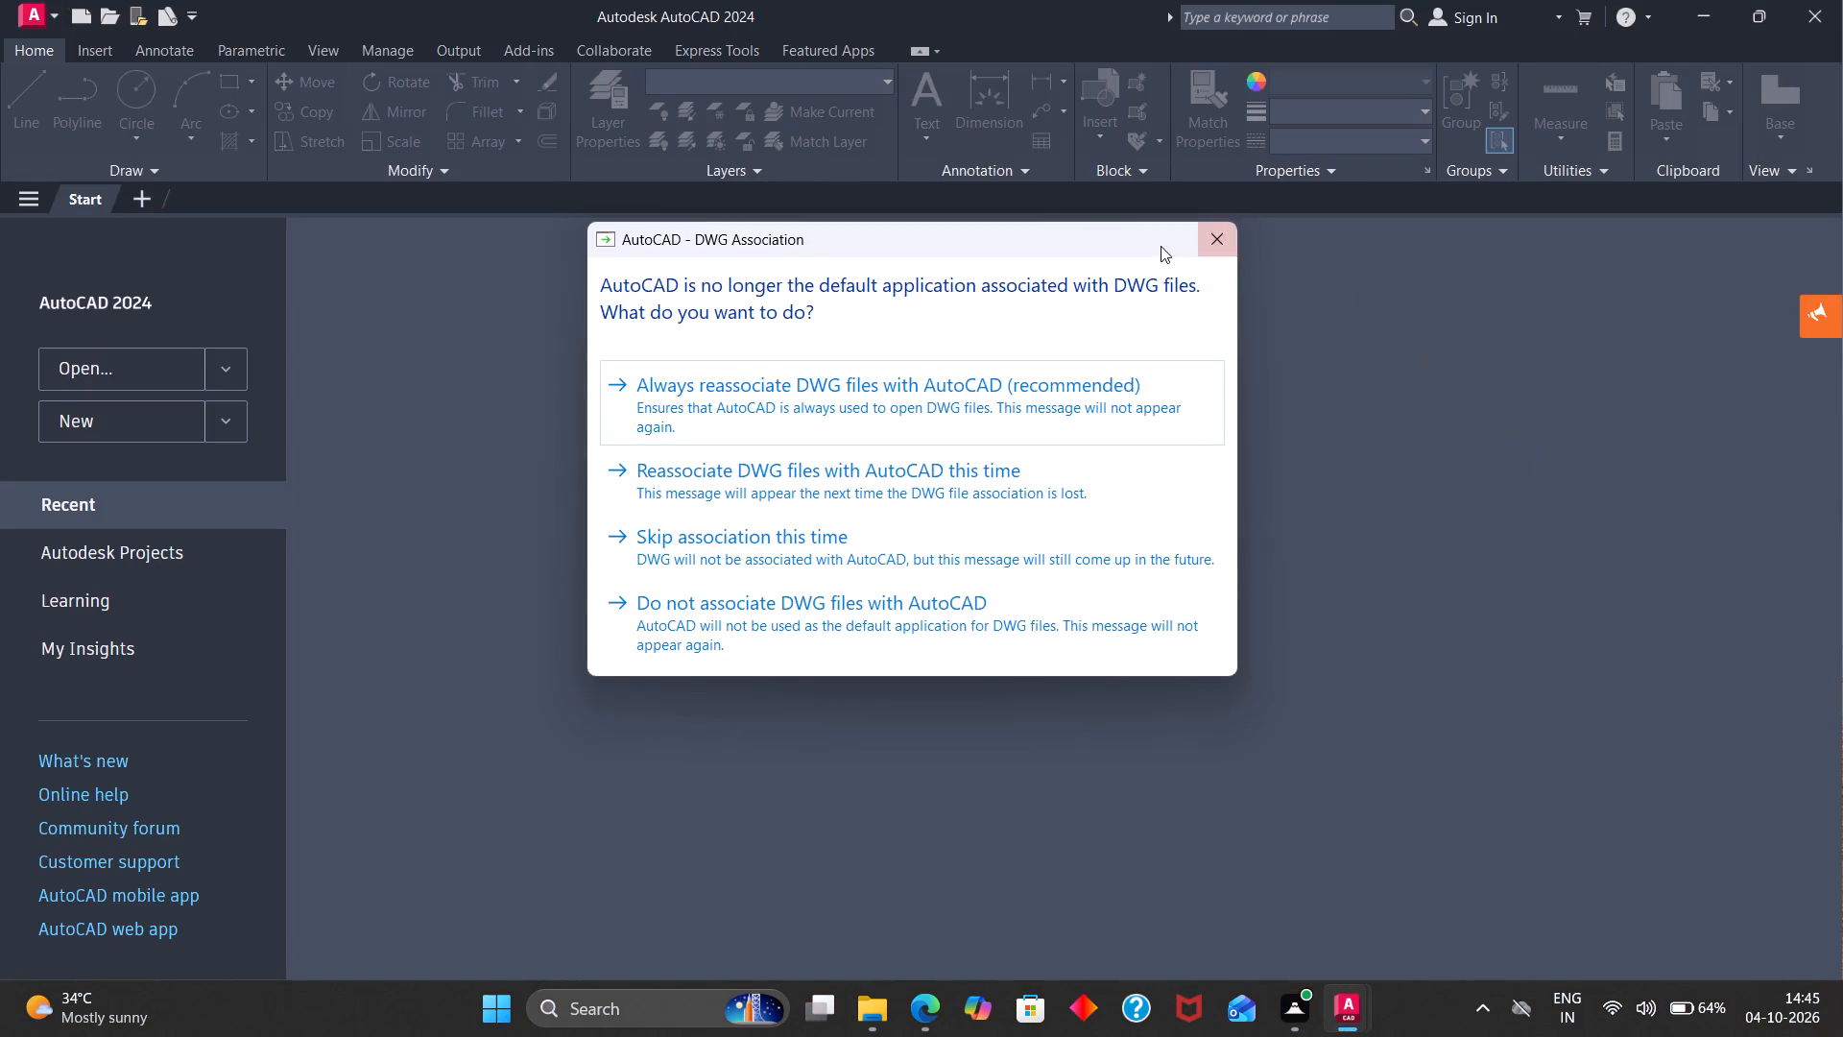
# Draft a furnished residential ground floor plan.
# Dismiss the DWG association prompt and open the recent drawing 30X'50' PLAN.
pyautogui.click(1215, 246)
pyautogui.doubleClick(443, 509)
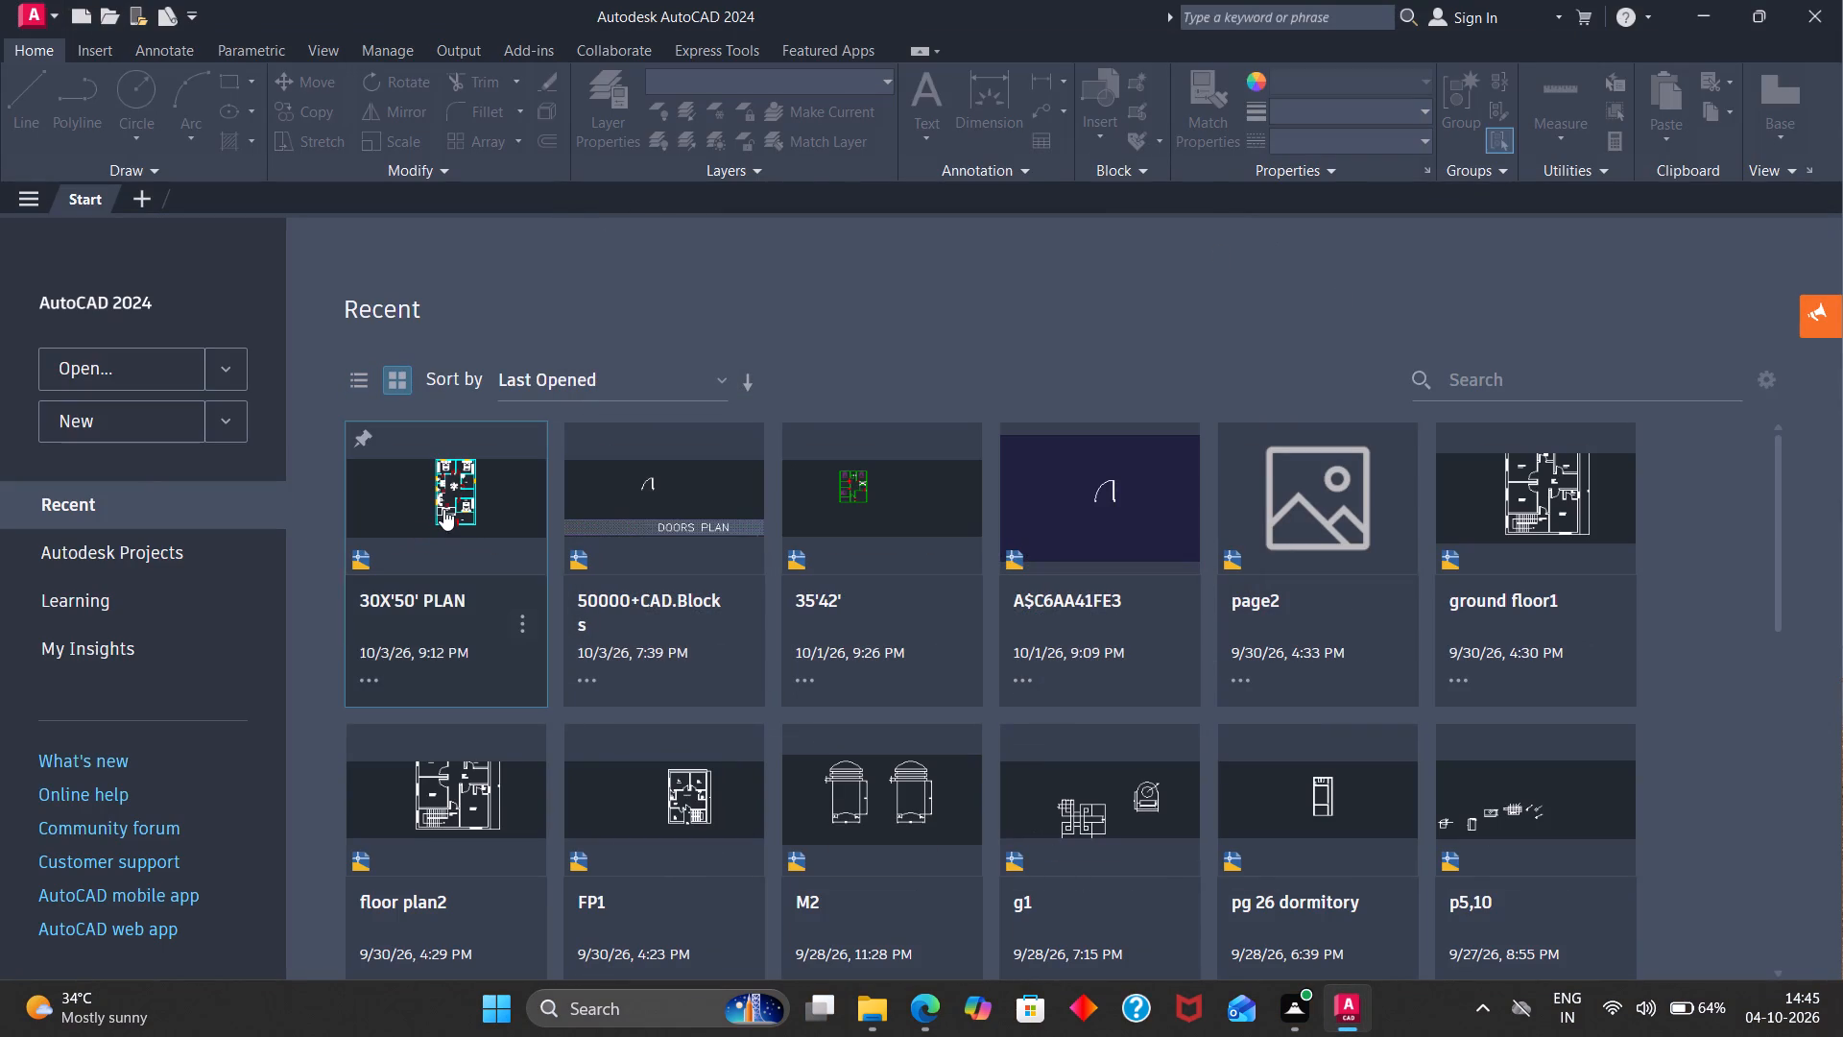
pyautogui.doubleClick(443, 508)
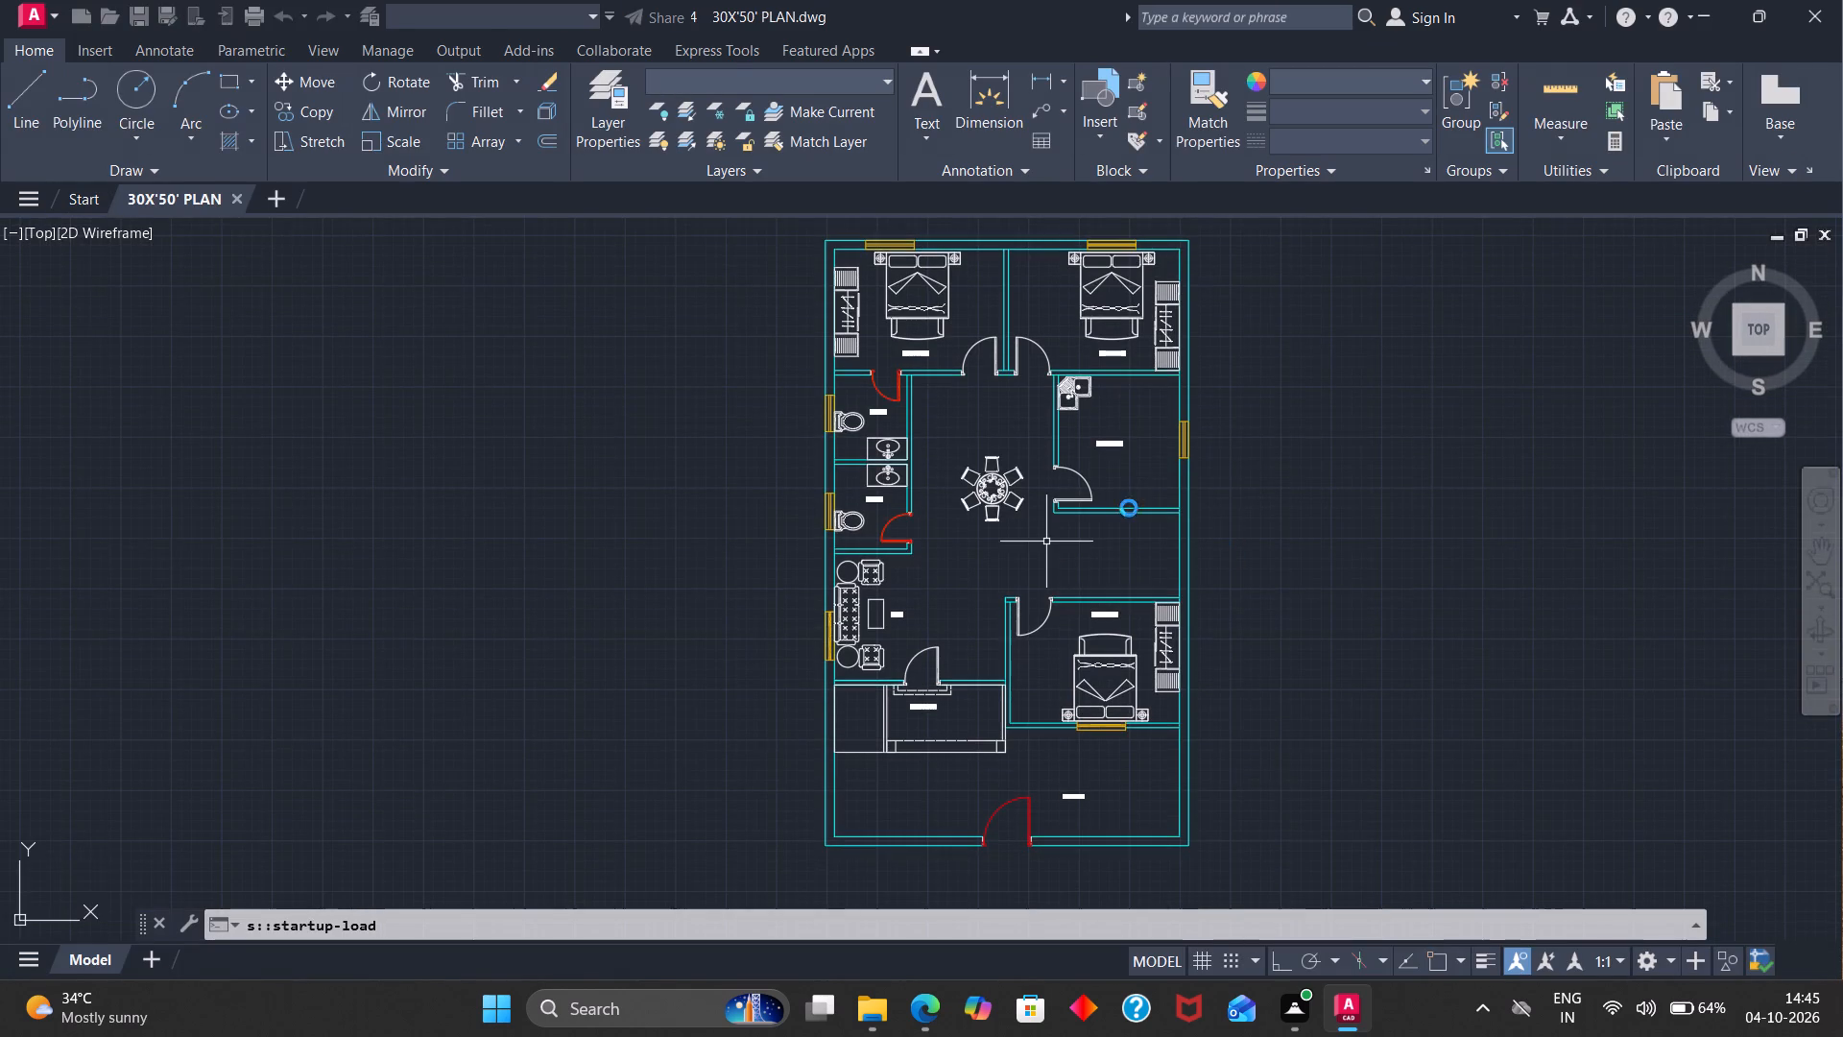
# Examine the floor plan's room layout, including the bedrooms, toilets, hall and verandah with their furniture, doors and windows.
pyautogui.scroll(4, 1115, 520)
pyautogui.scroll(-2, 1115, 520)
pyautogui.scroll(-3, 636, 431)
pyautogui.scroll(-1, 281, 514)
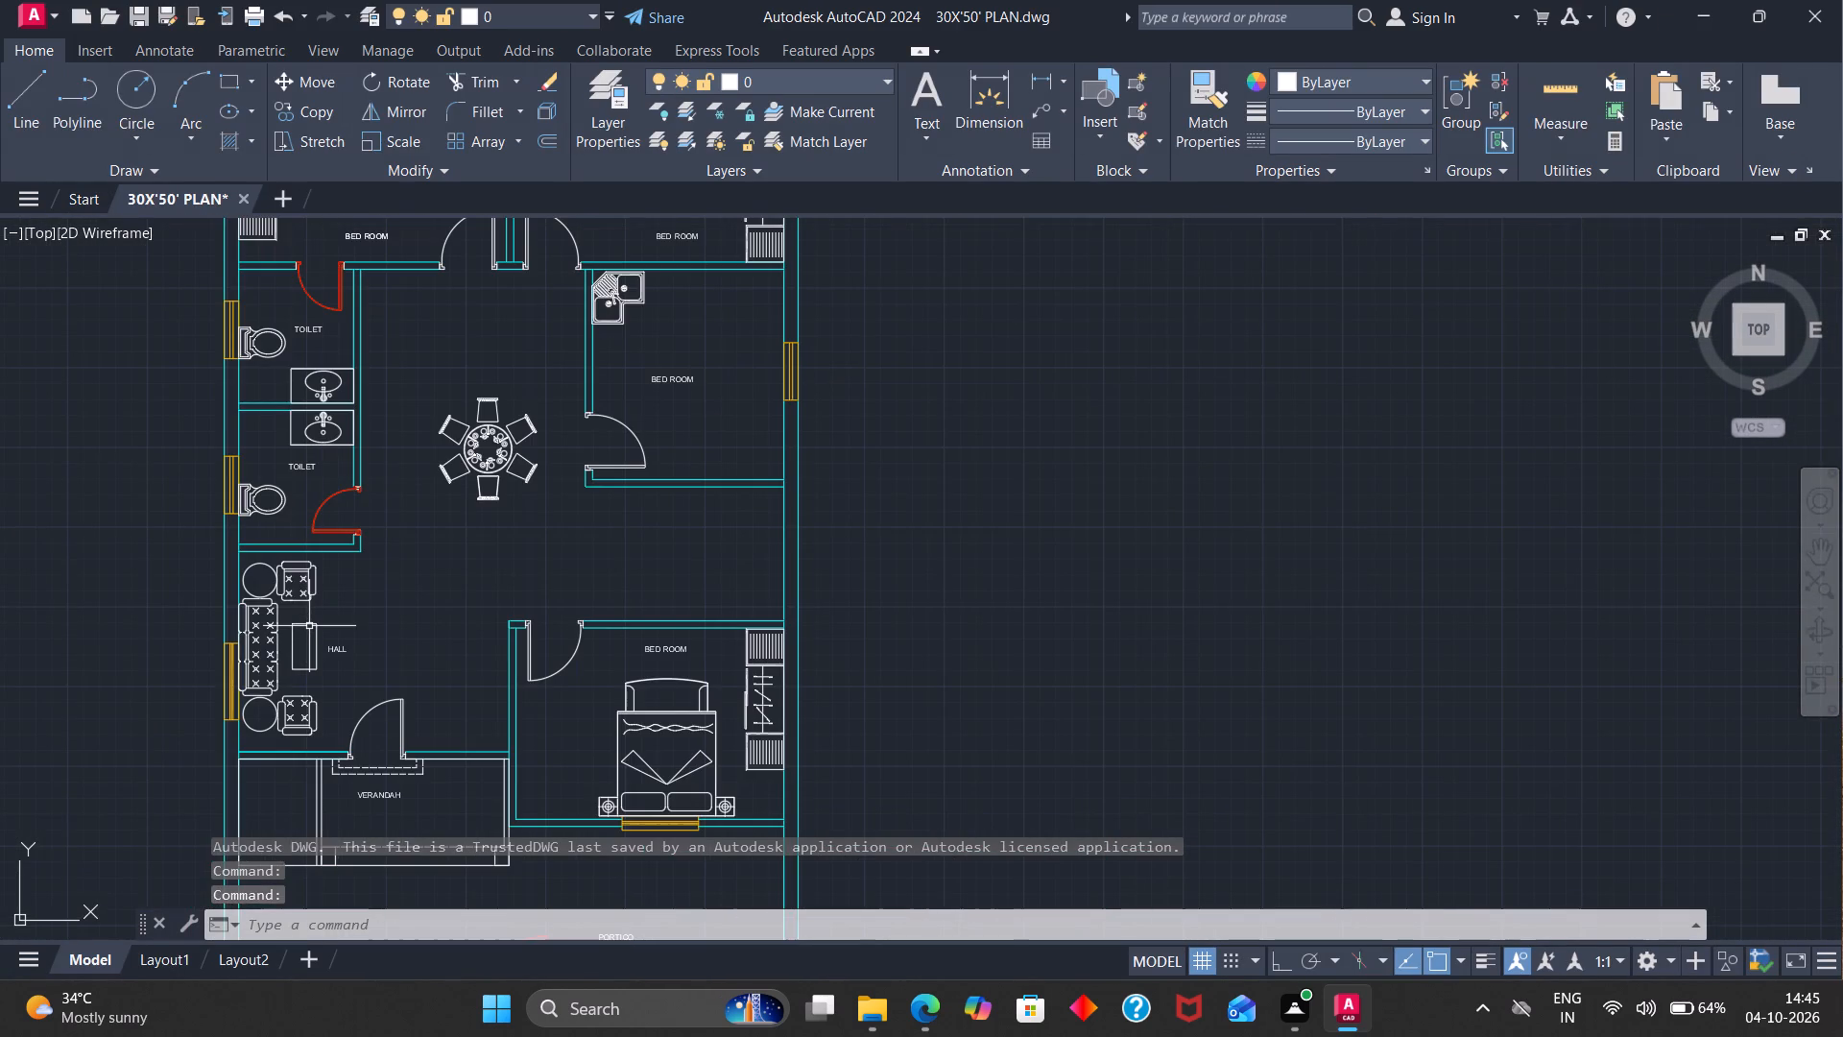
pyautogui.scroll(3, 297, 708)
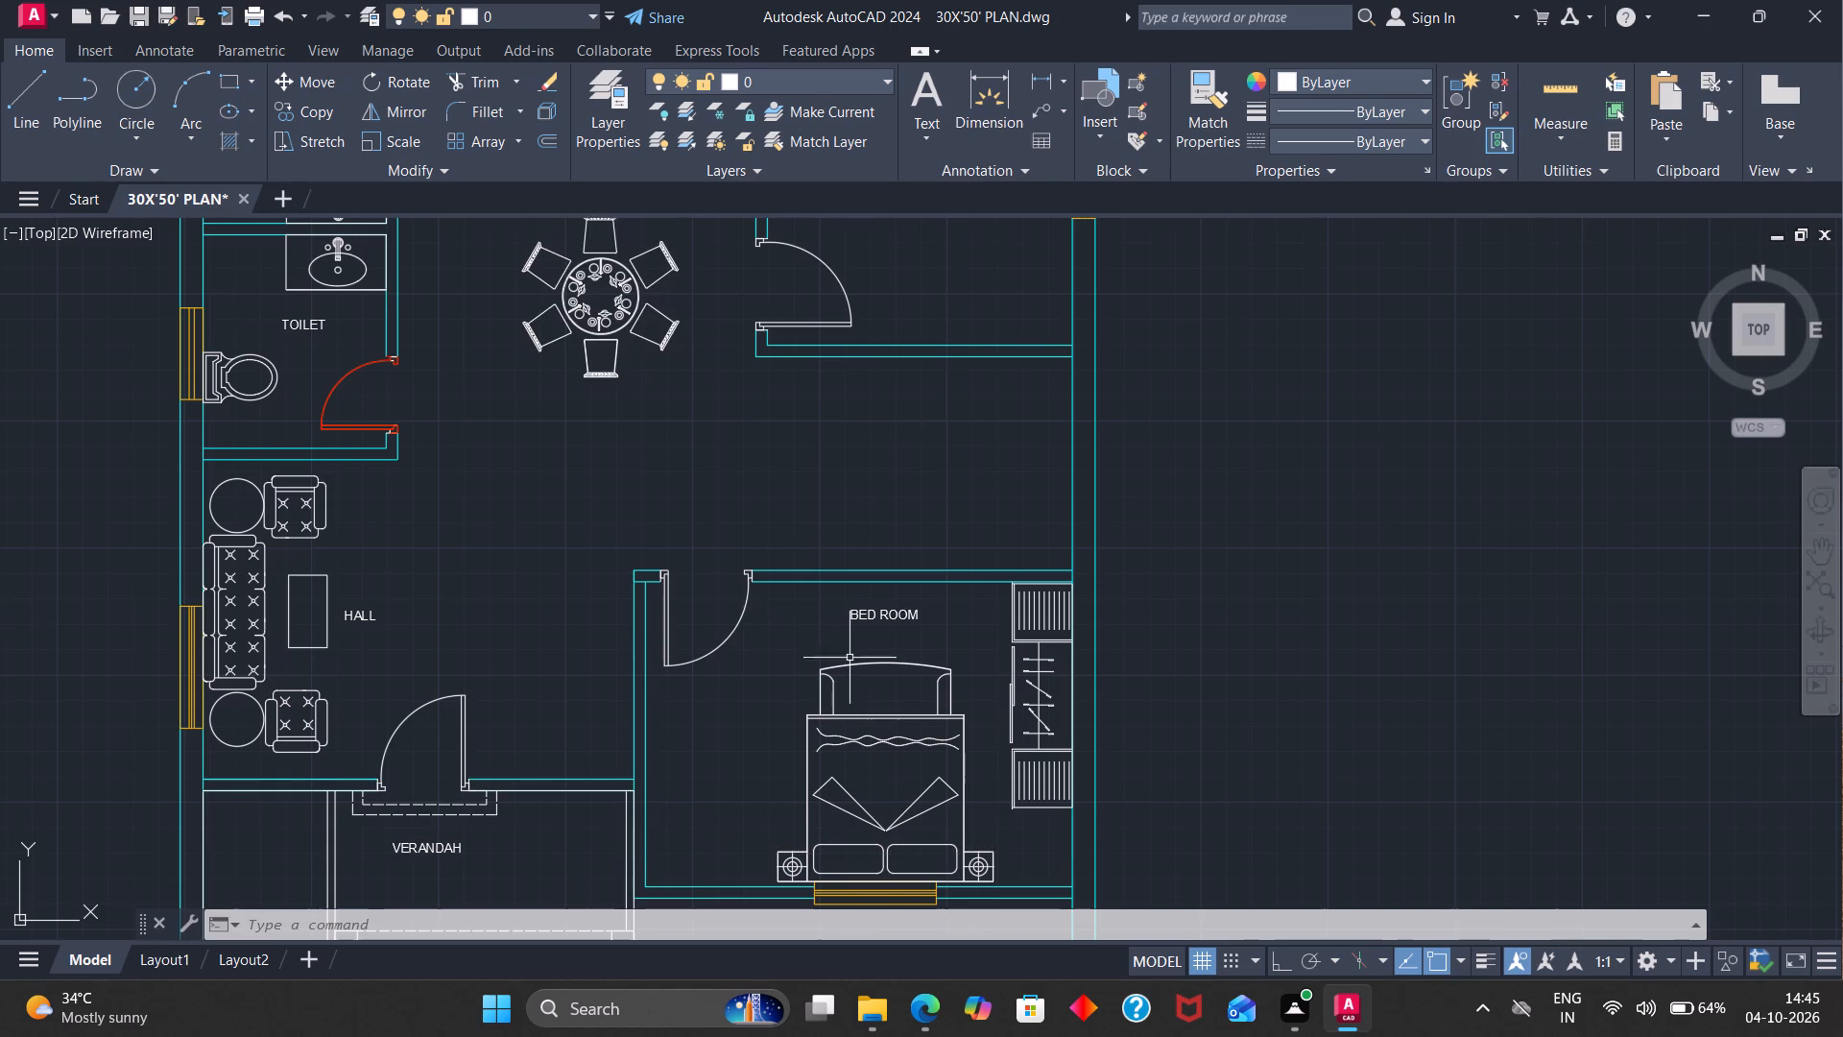
pyautogui.scroll(-4, 1053, 762)
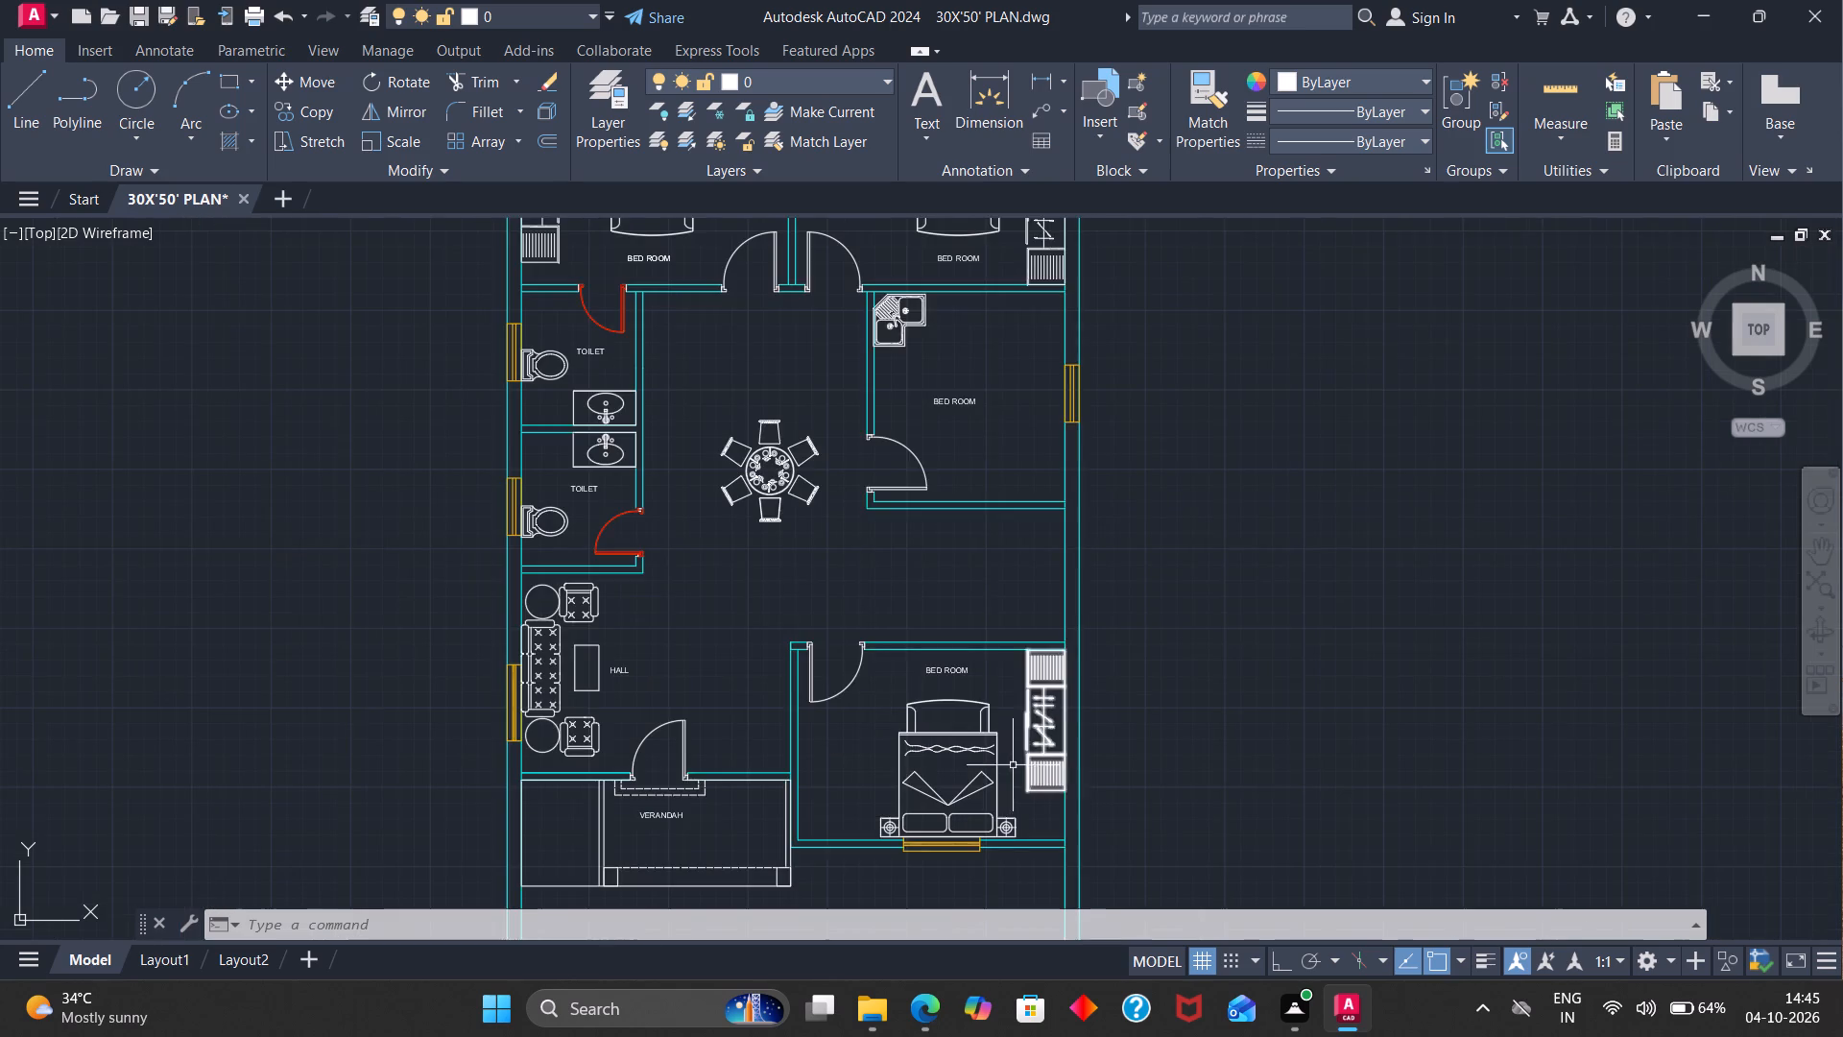
pyautogui.scroll(-4, 860, 696)
pyautogui.scroll(7, 816, 562)
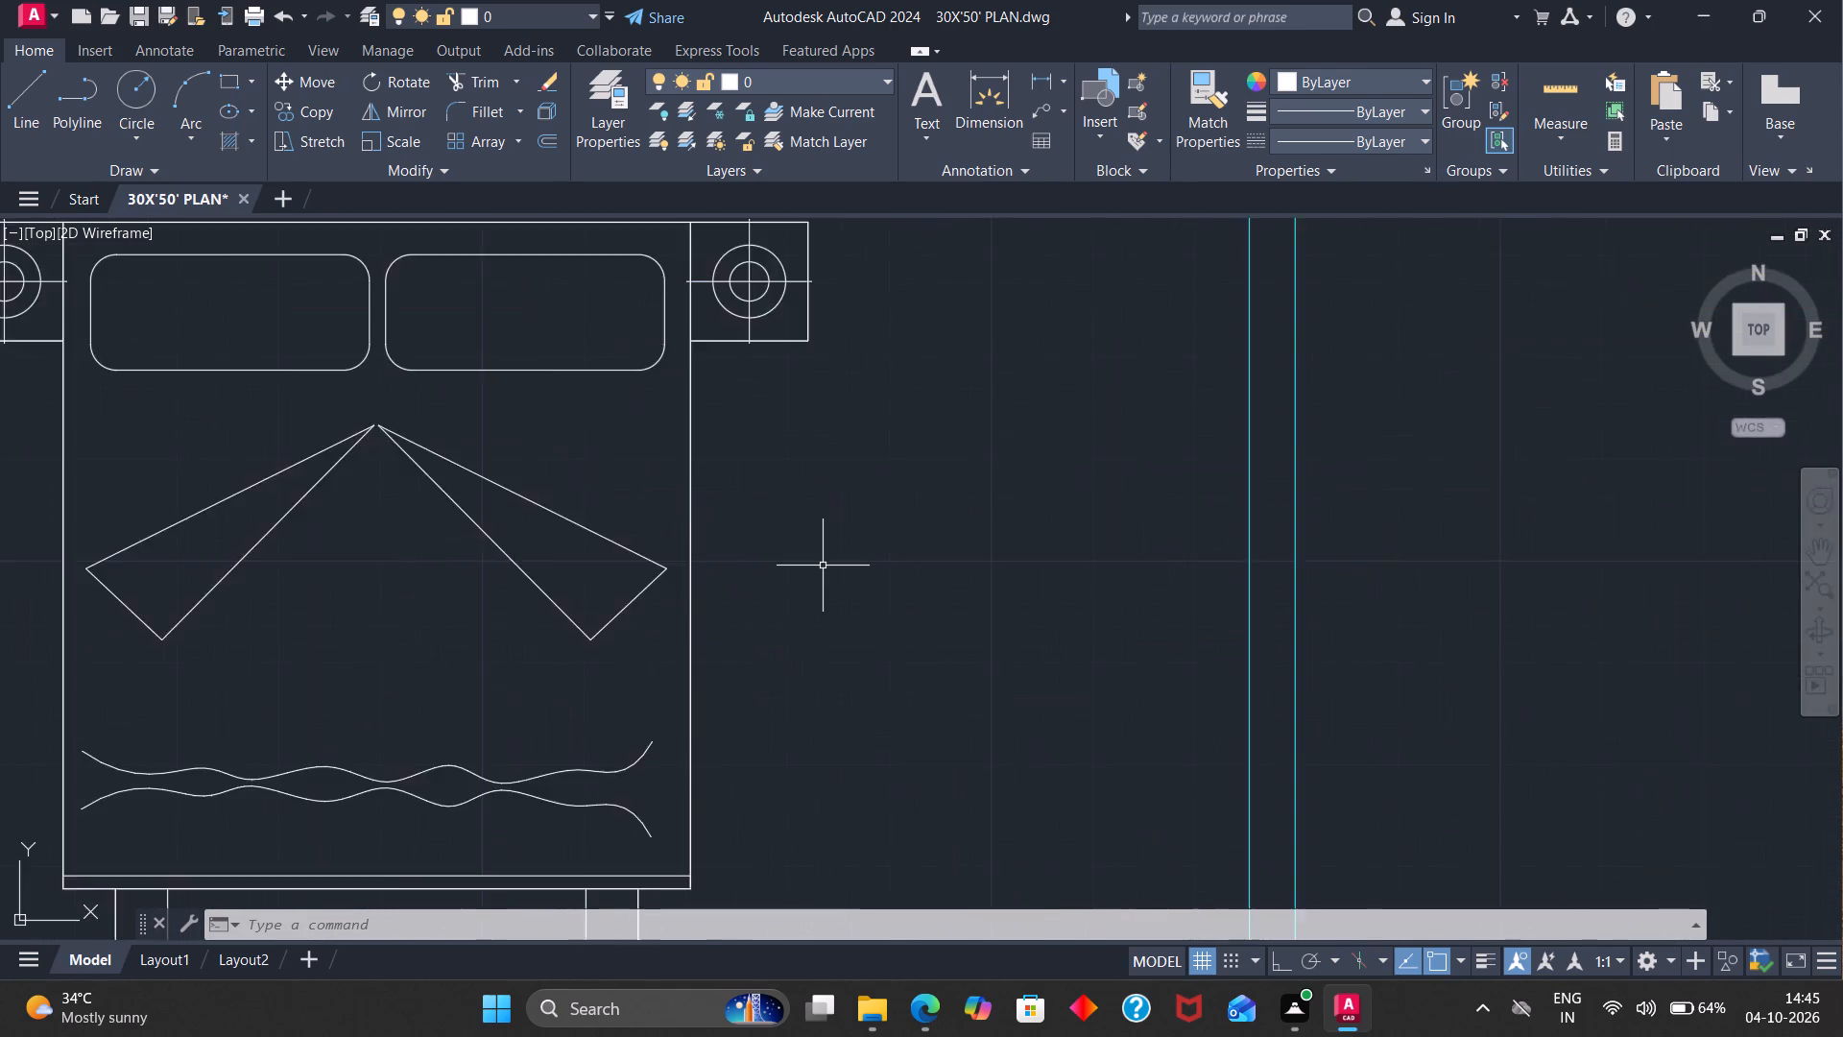
pyautogui.scroll(-2, 823, 566)
pyautogui.scroll(-4, 1146, 711)
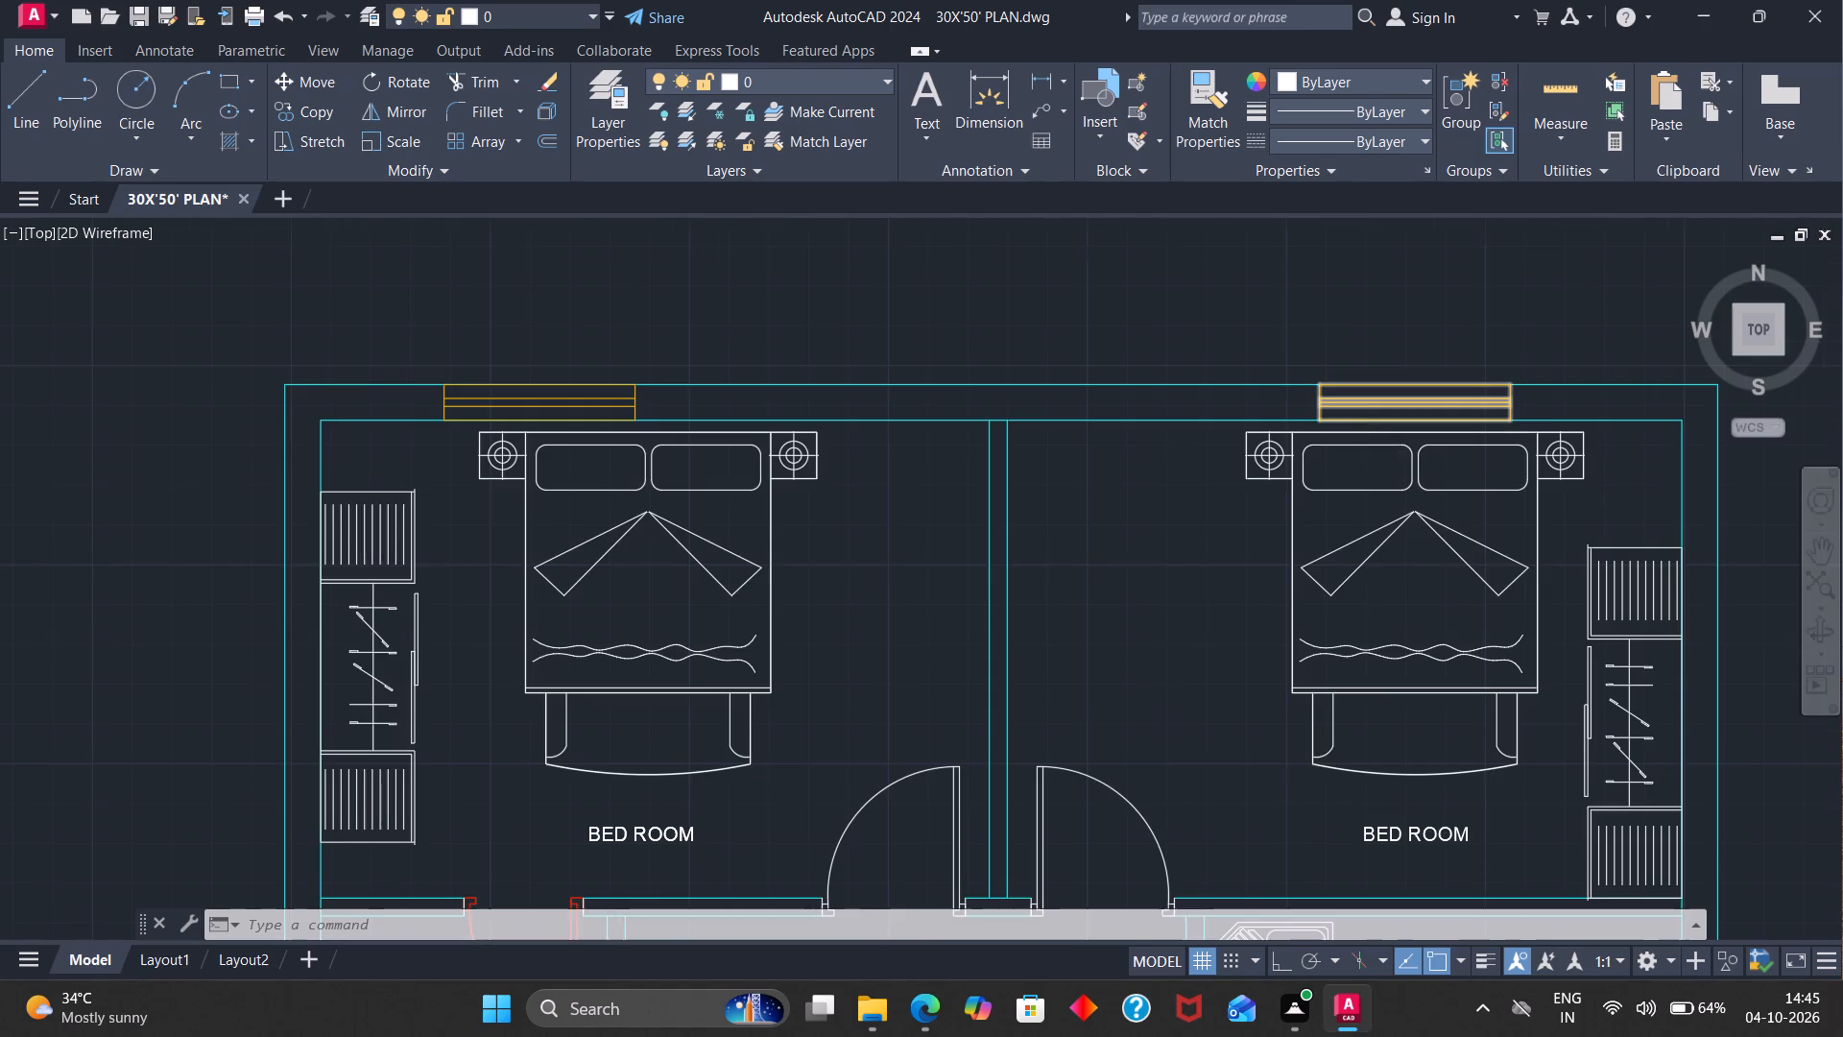
pyautogui.scroll(-3, 1185, 758)
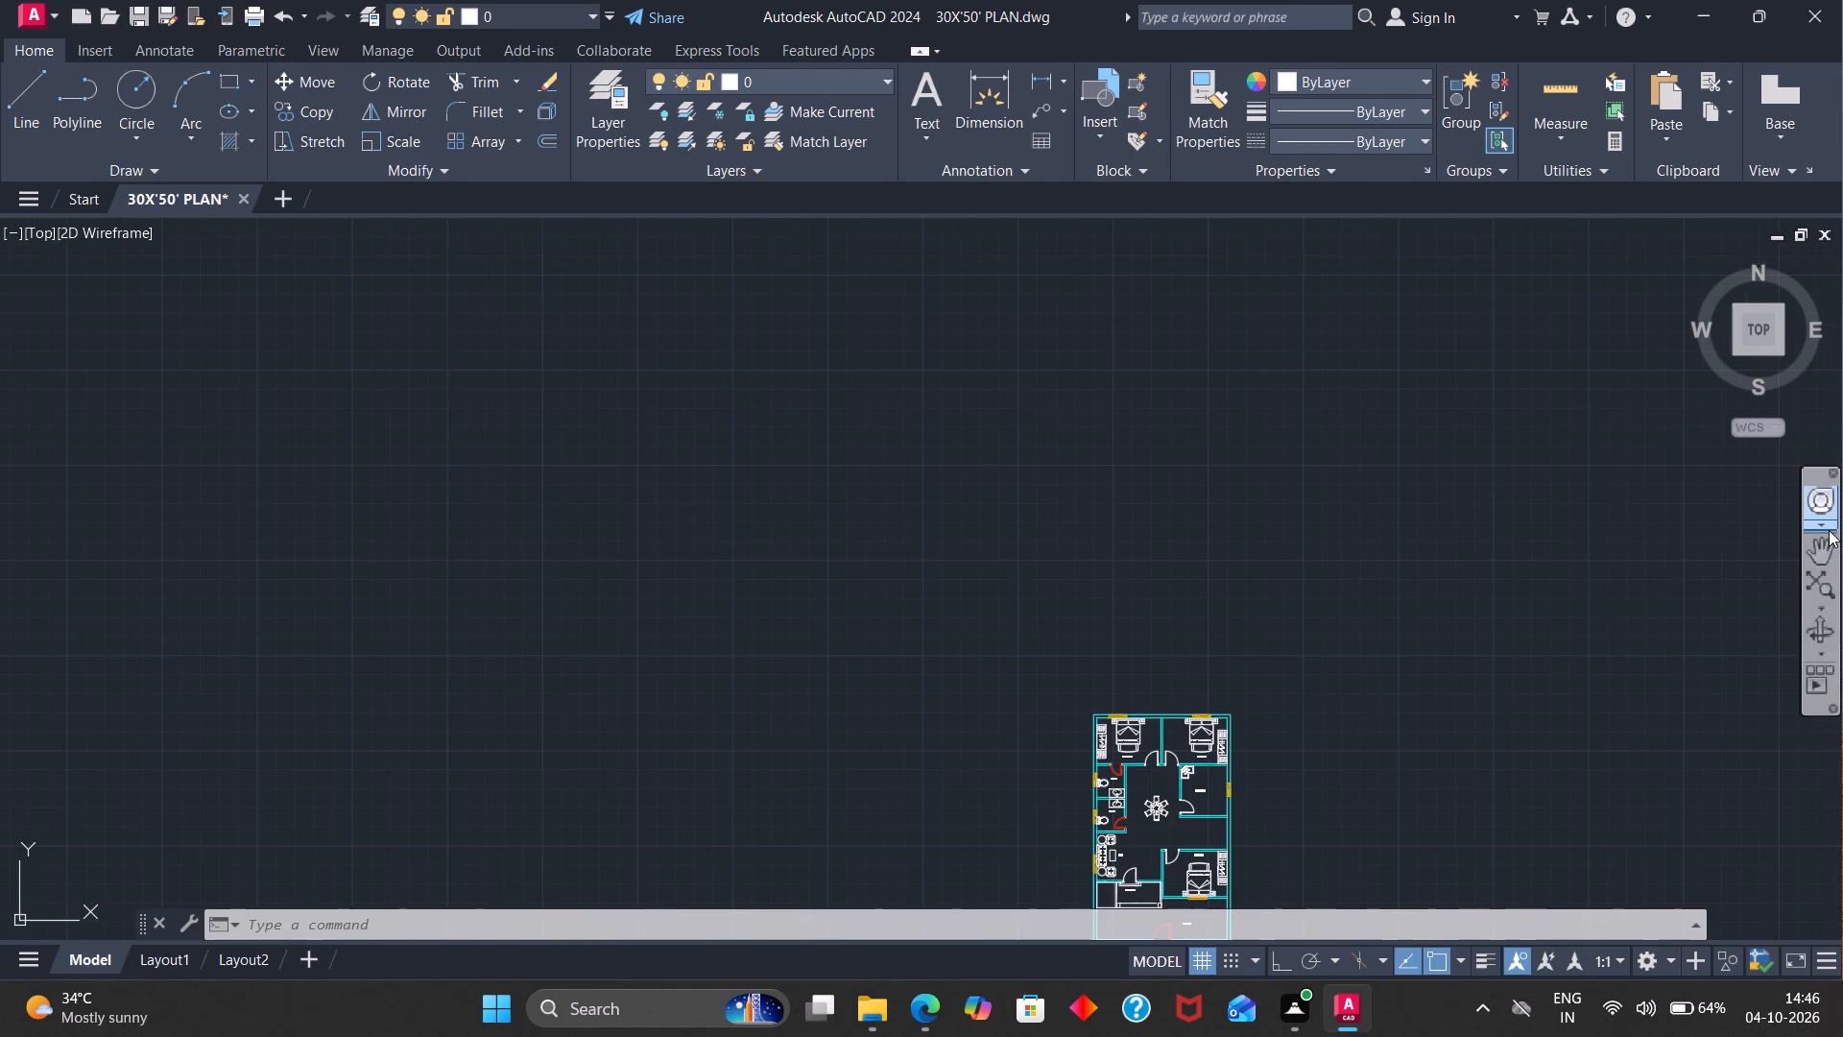
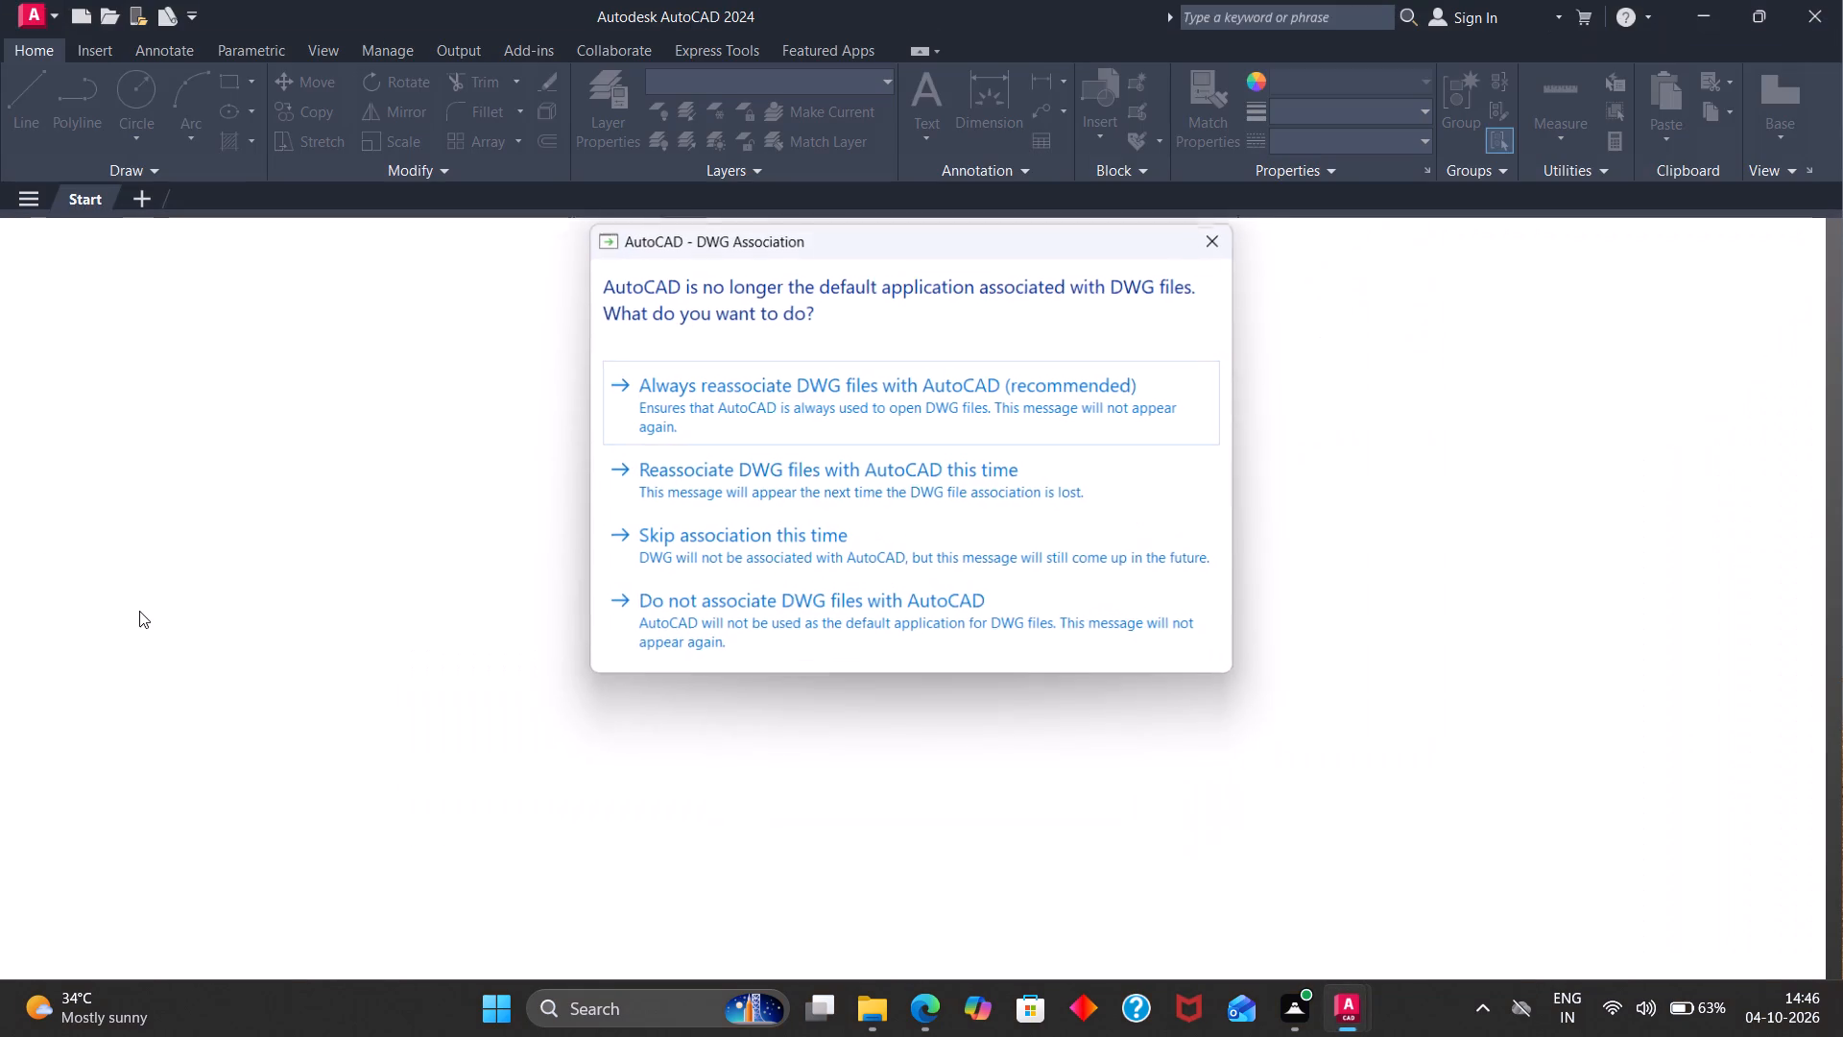
# Dismiss the DWG association prompt and create a new blank drawing.
pyautogui.click(1229, 232)
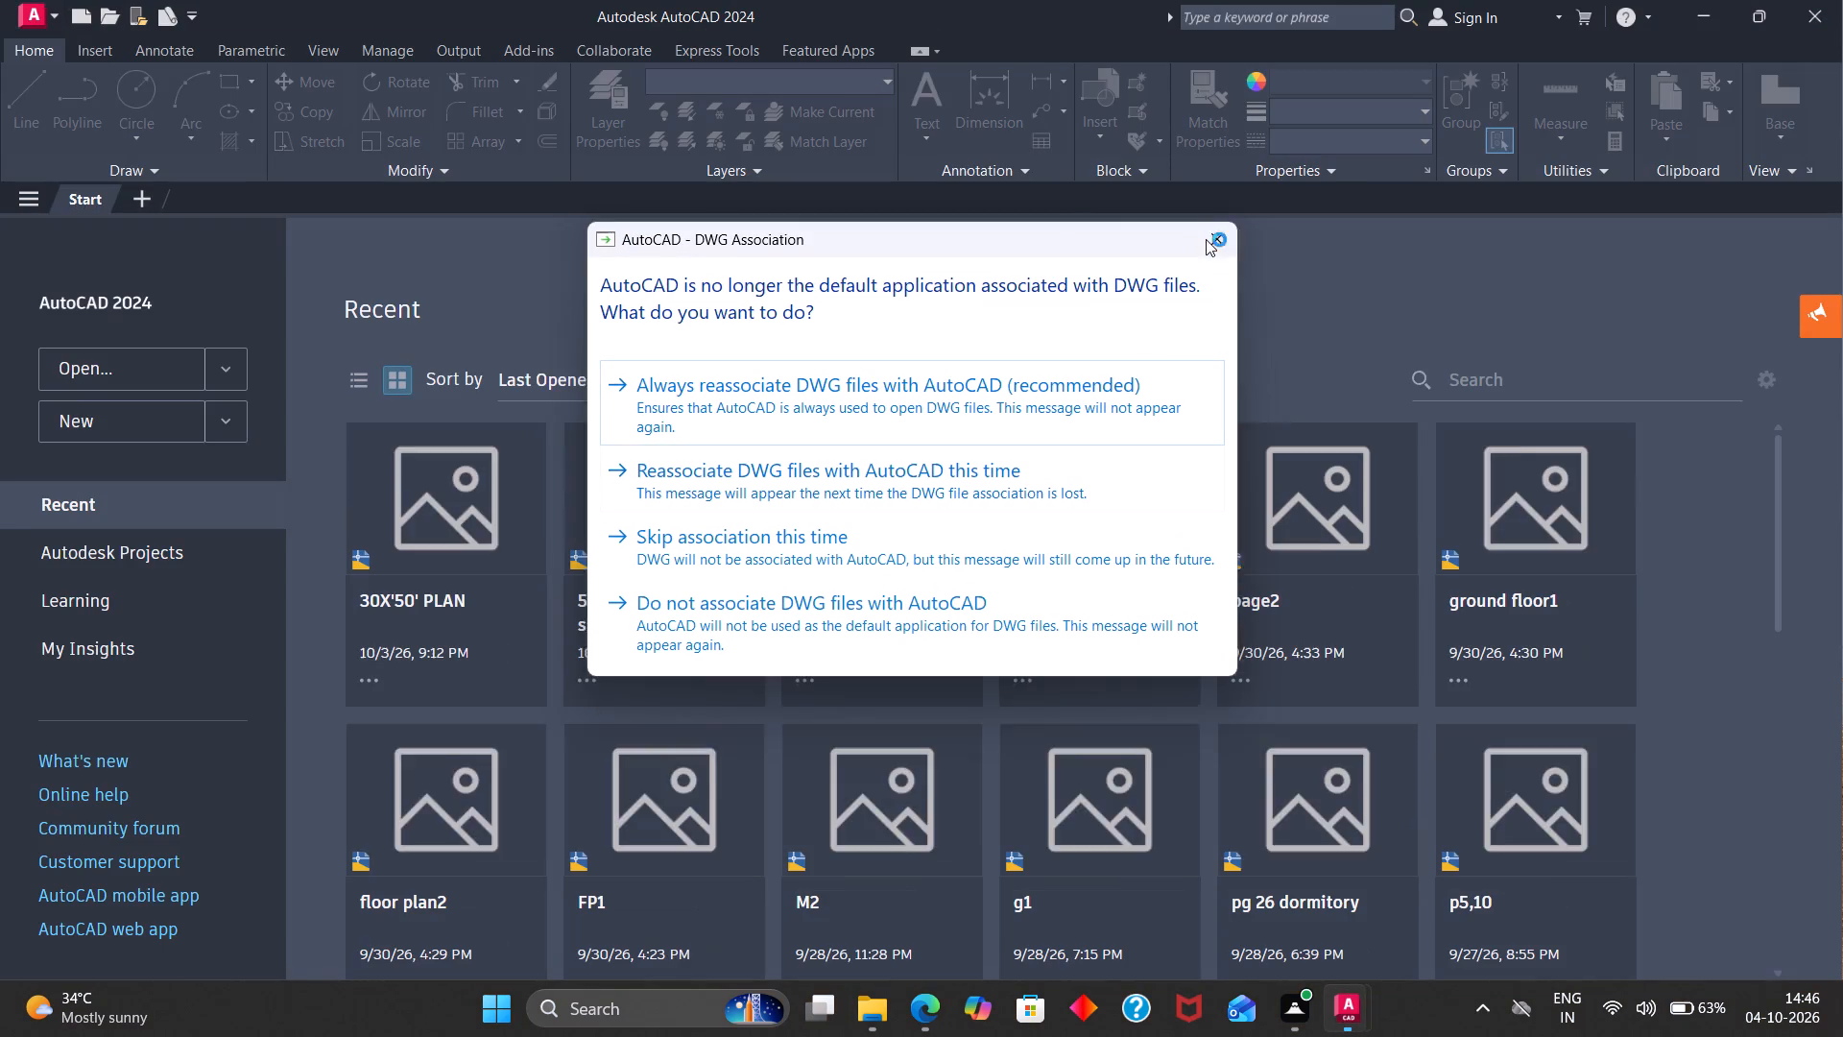
pyautogui.click(170, 435)
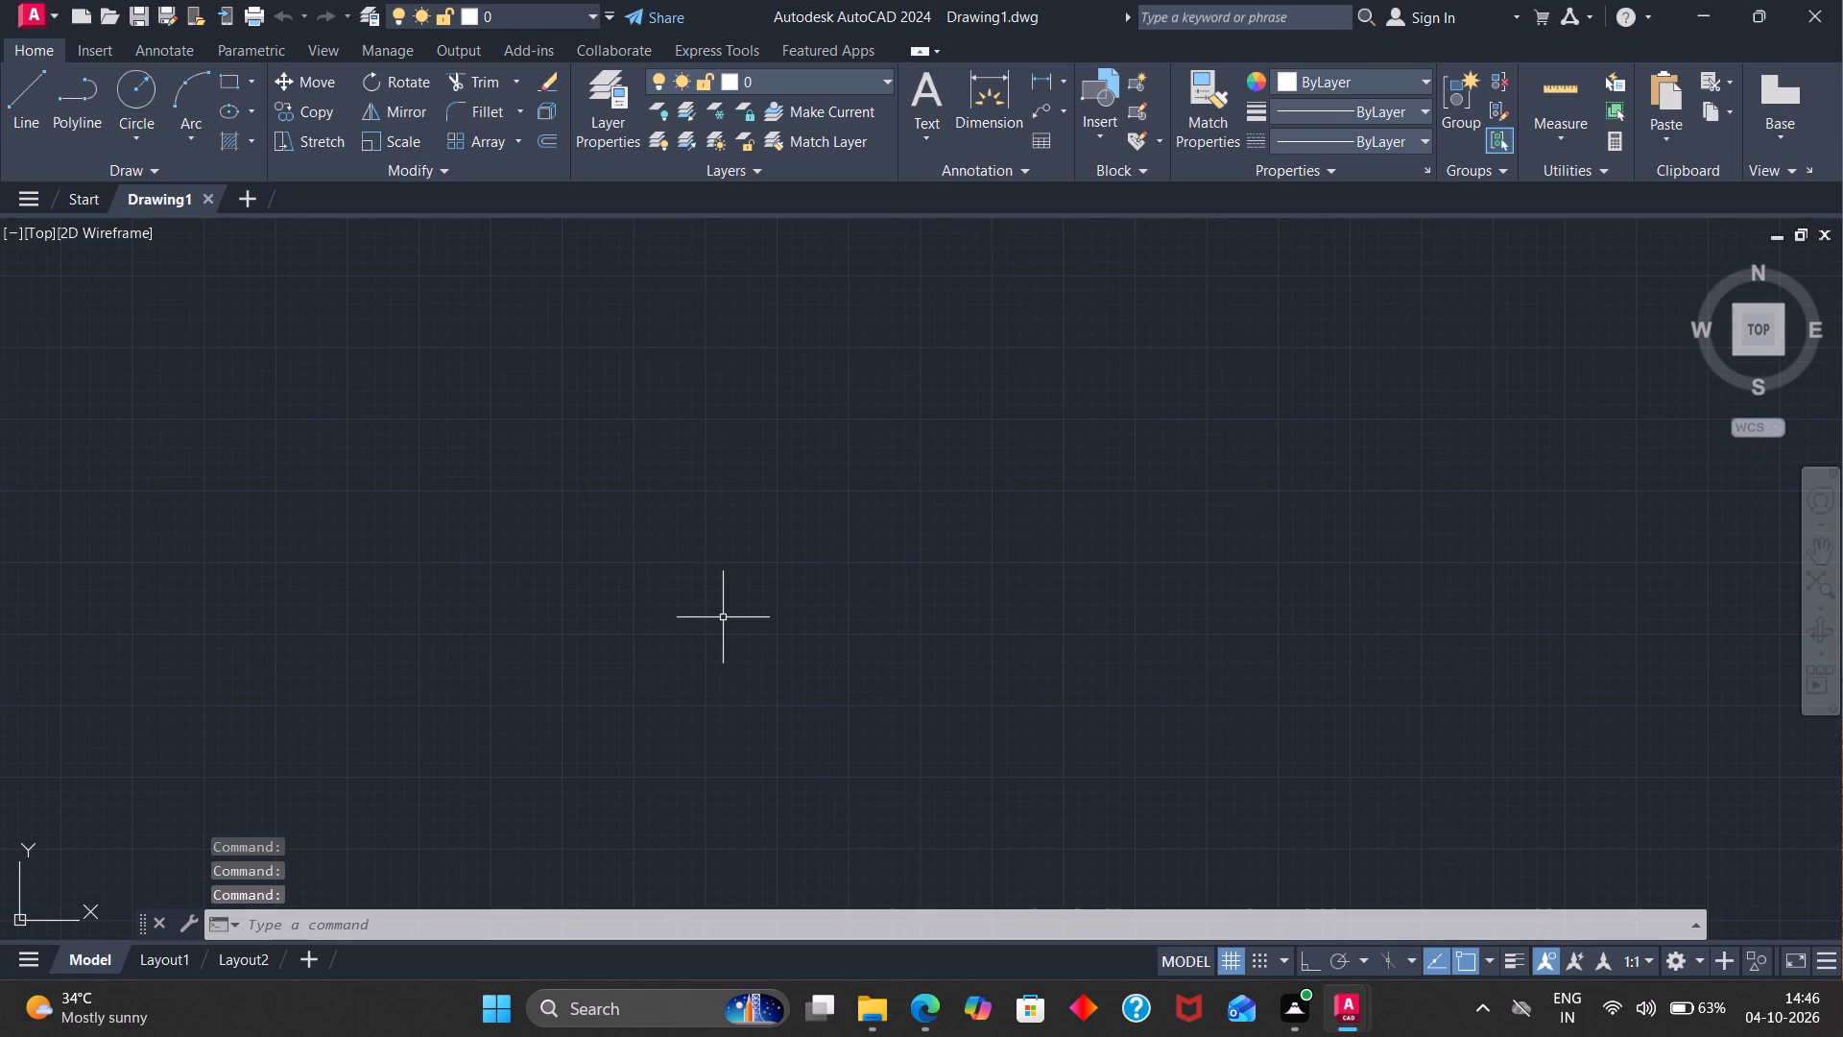
# Set the drawing units to Engineering length with 0'-0.0" precision and the insertion scale to Inches.
pyautogui.press('y')
pyautogui.press('u')
pyautogui.press('BackSpace')
pyautogui.press('BackSpace')
pyautogui.press('u')
pyautogui.press('n')
pyautogui.press('Return')
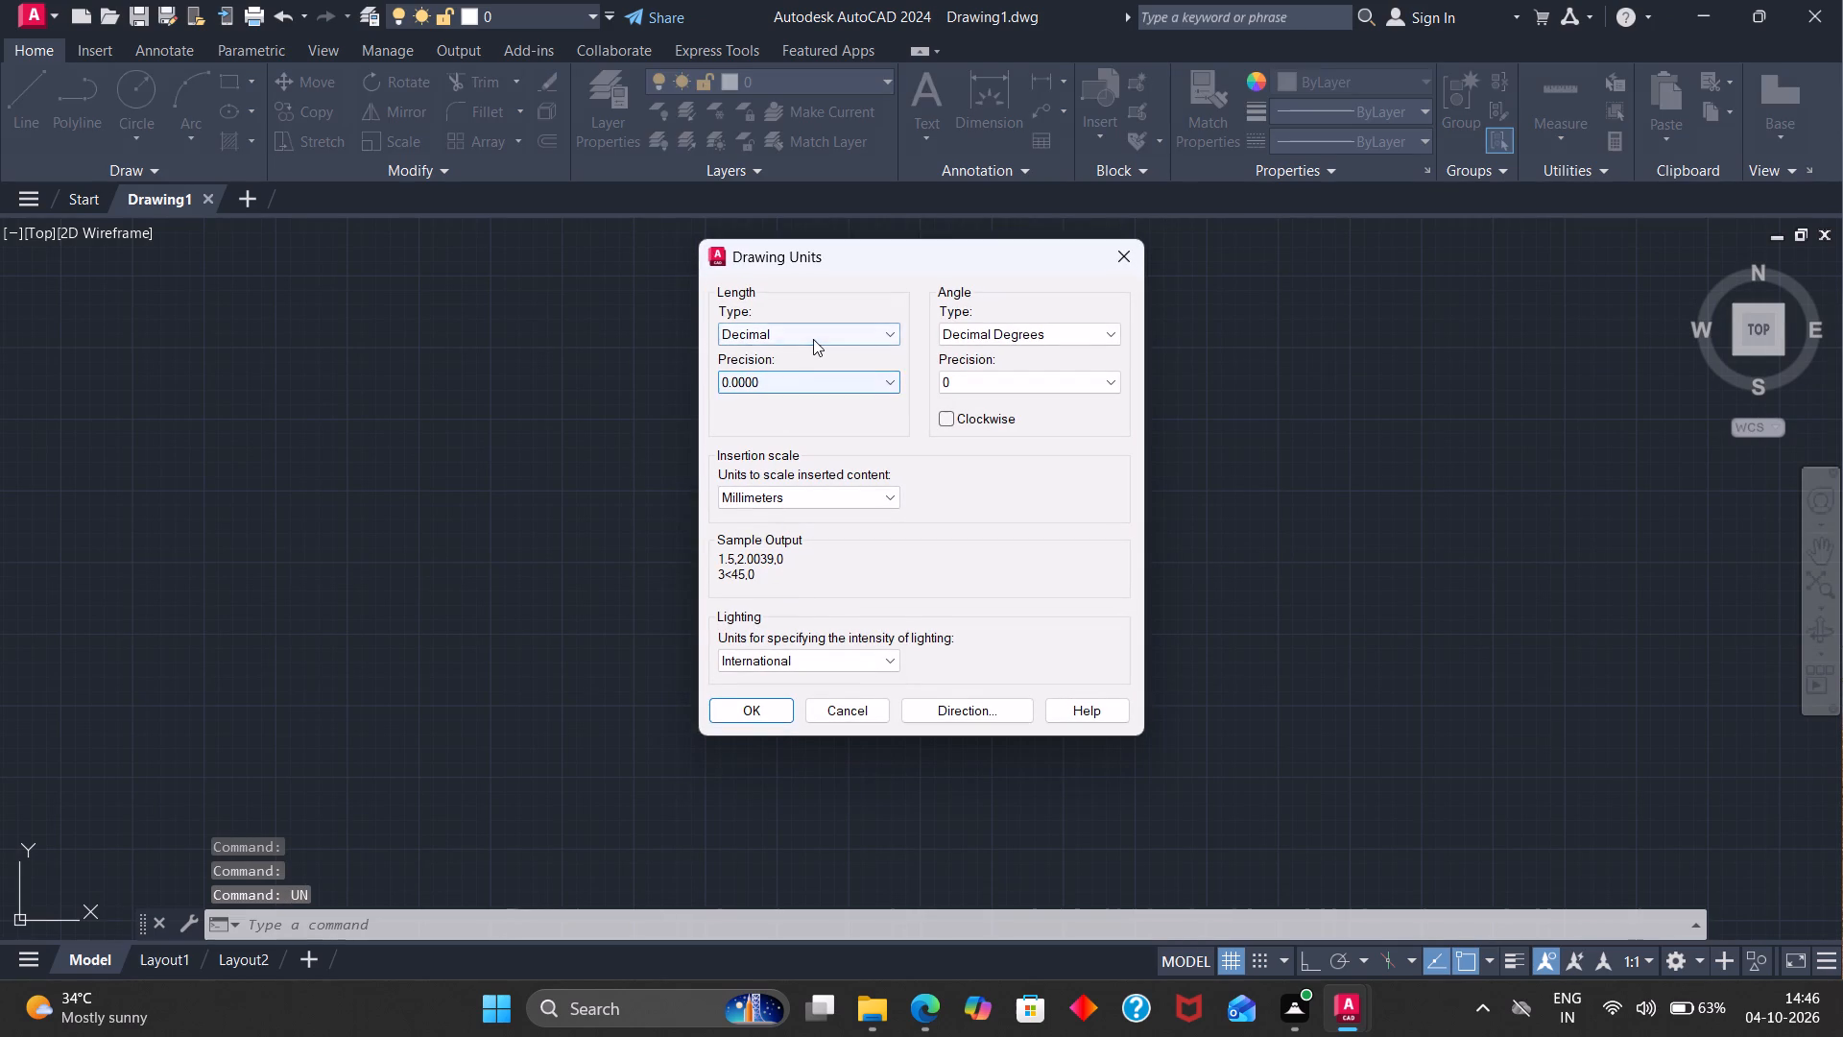
pyautogui.click(813, 337)
pyautogui.click(757, 383)
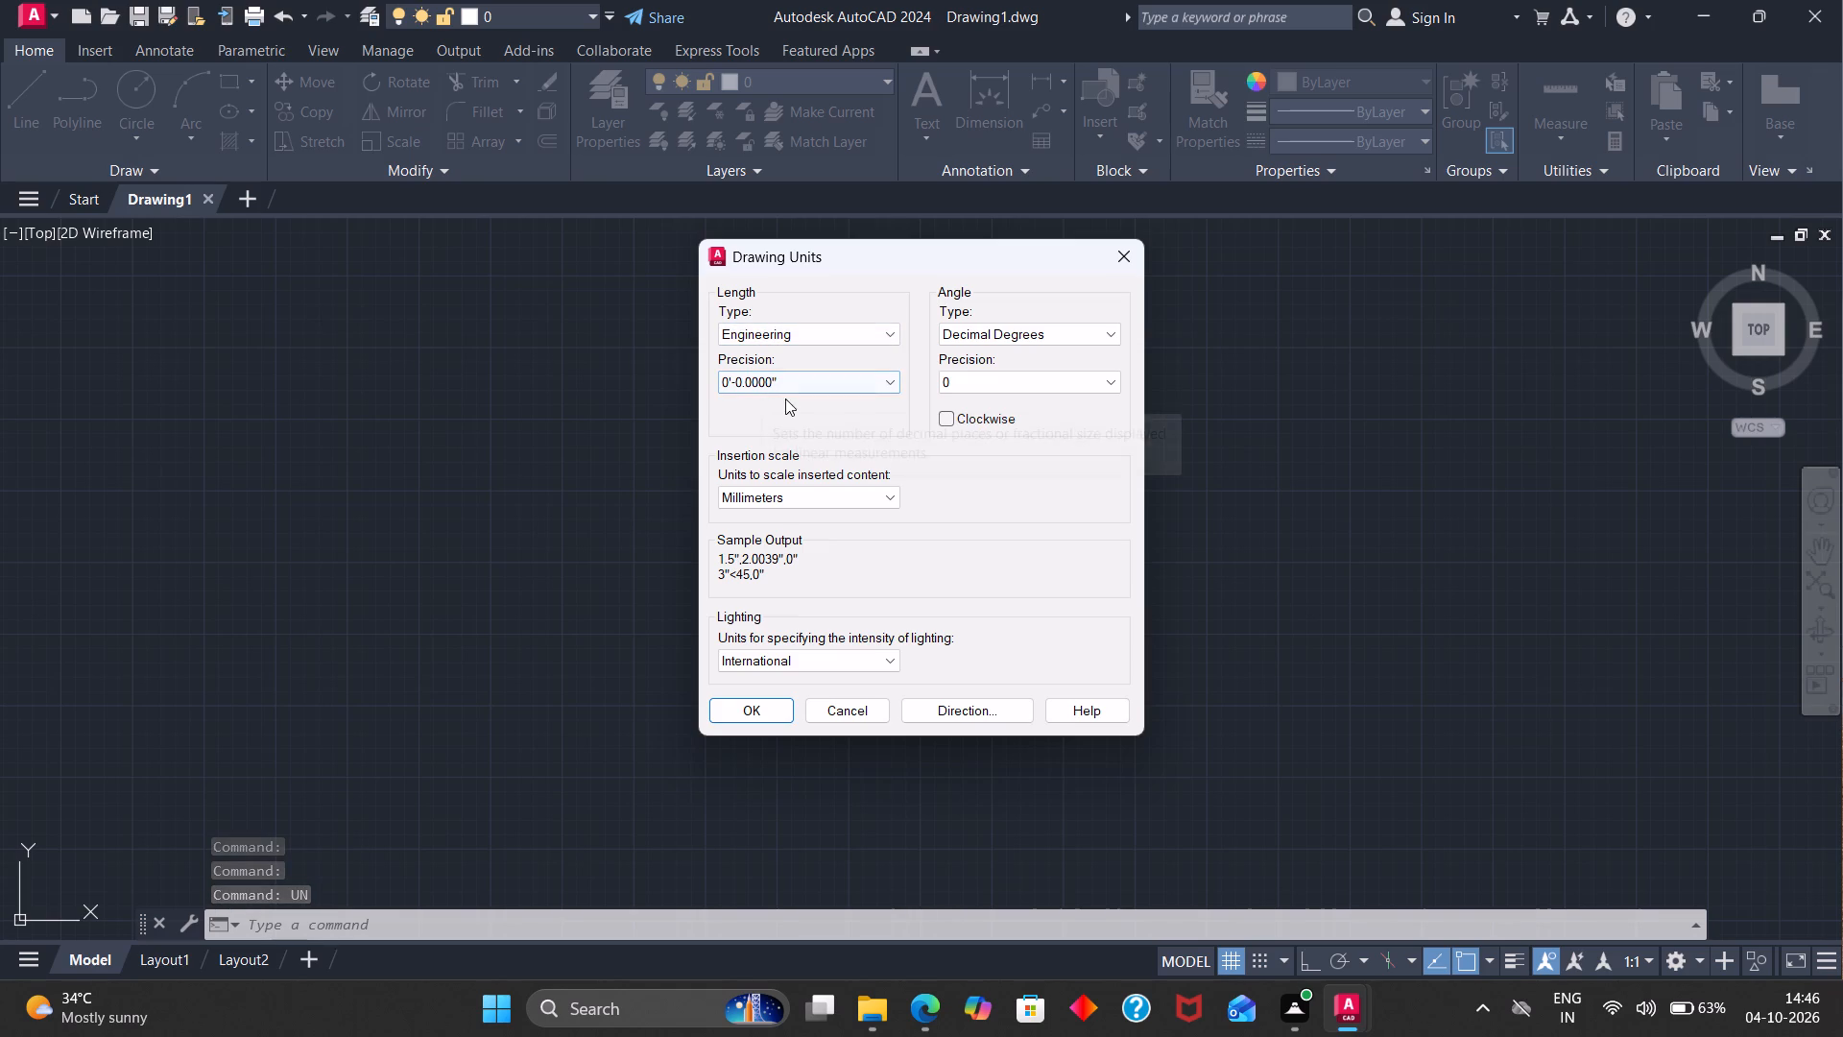
pyautogui.click(789, 384)
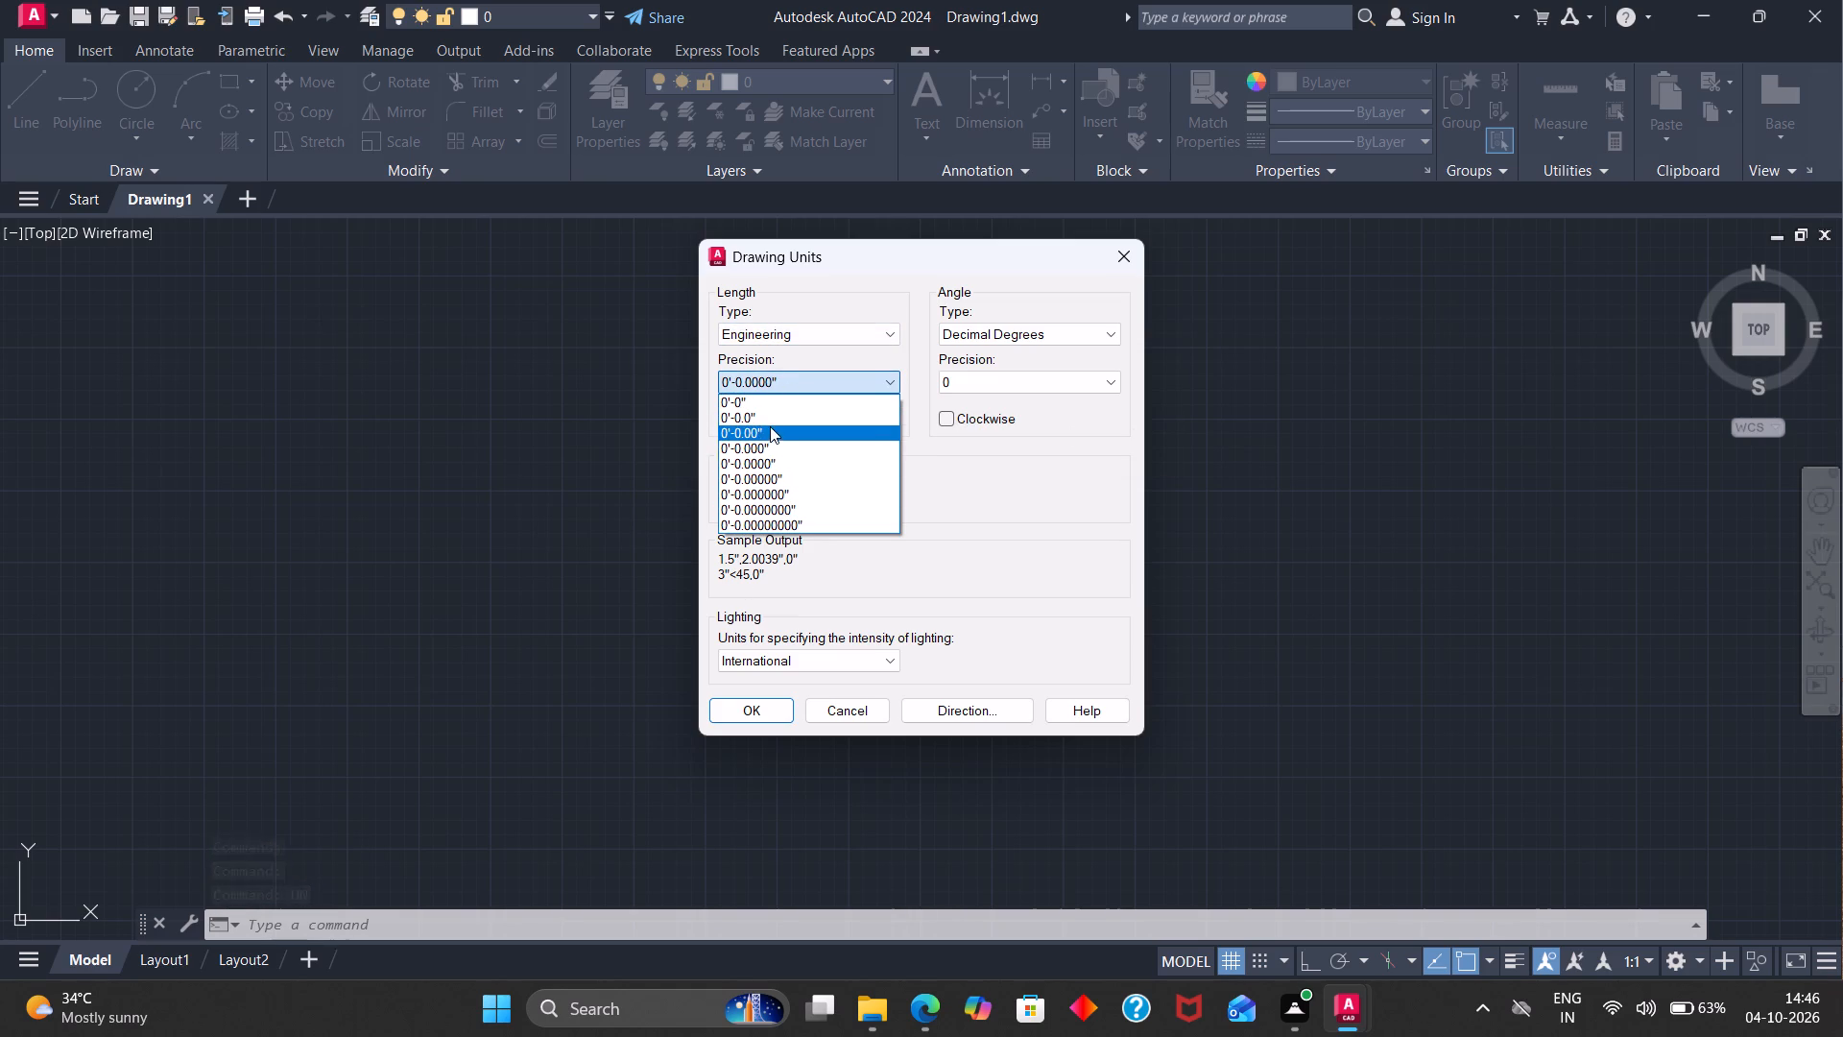
pyautogui.click(773, 417)
pyautogui.click(757, 699)
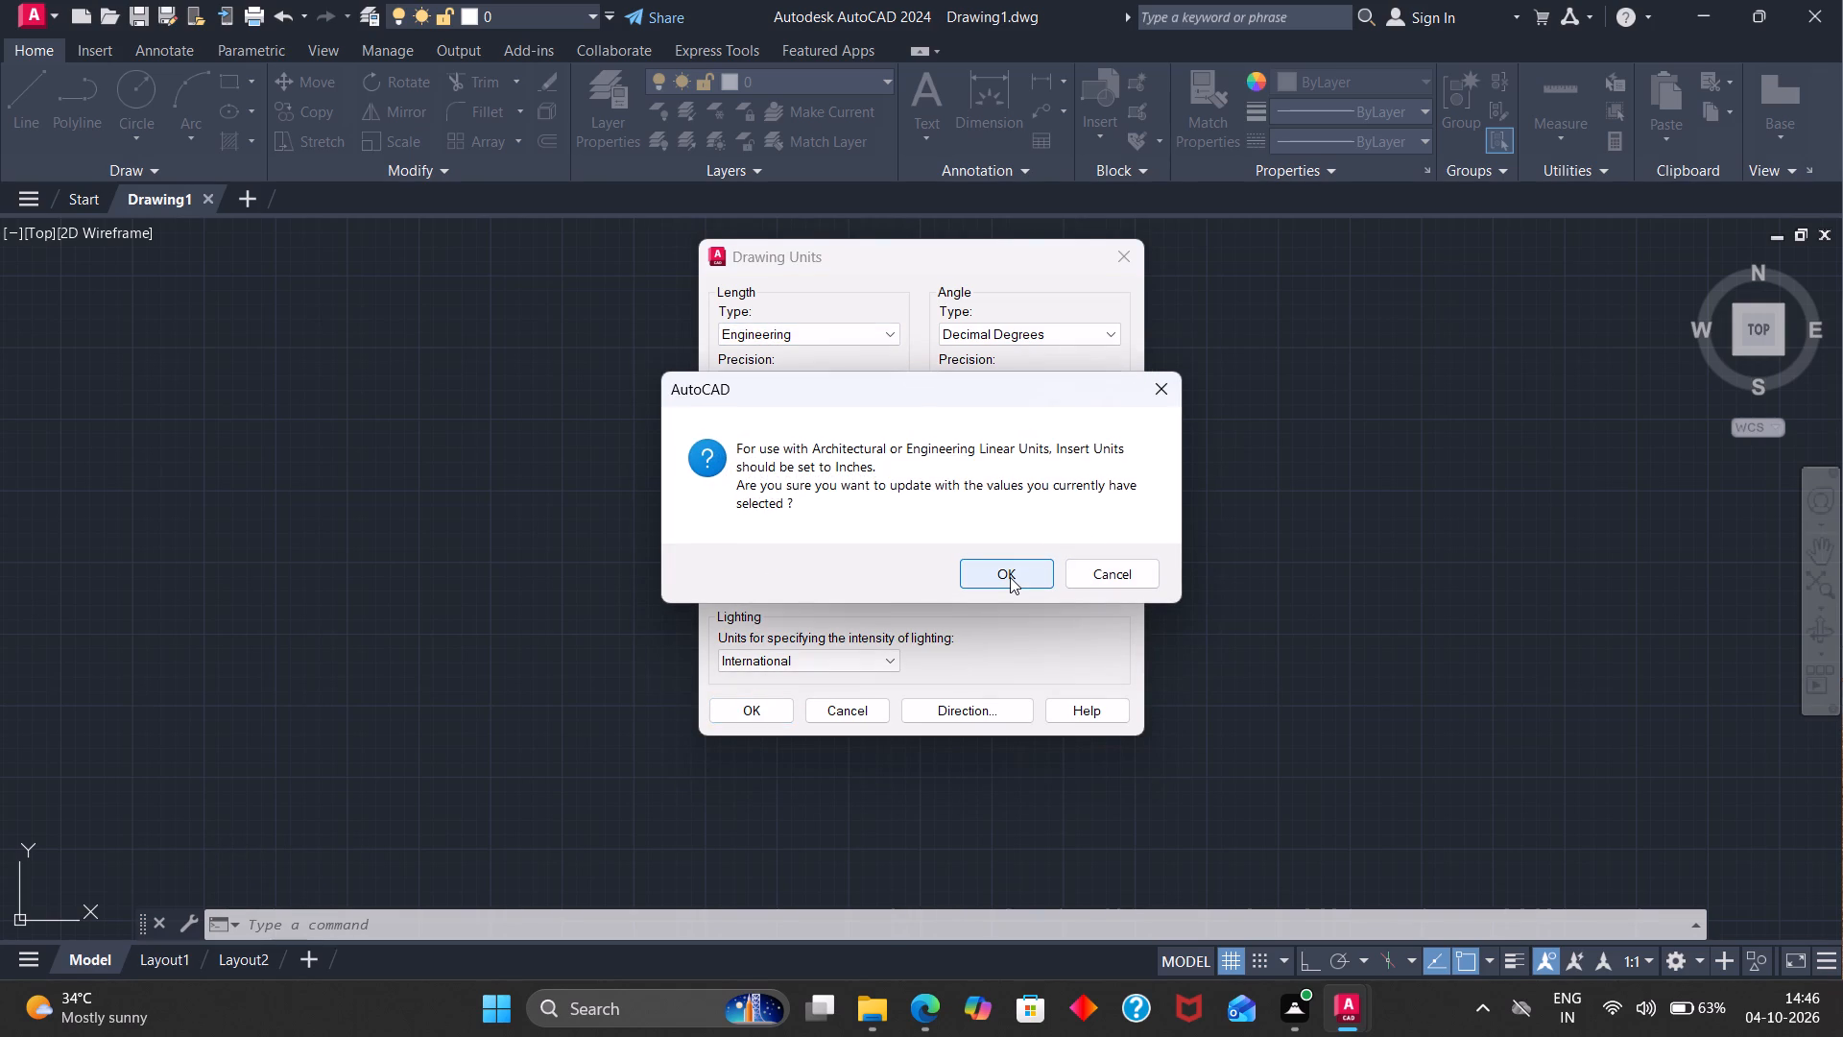
pyautogui.click(1148, 392)
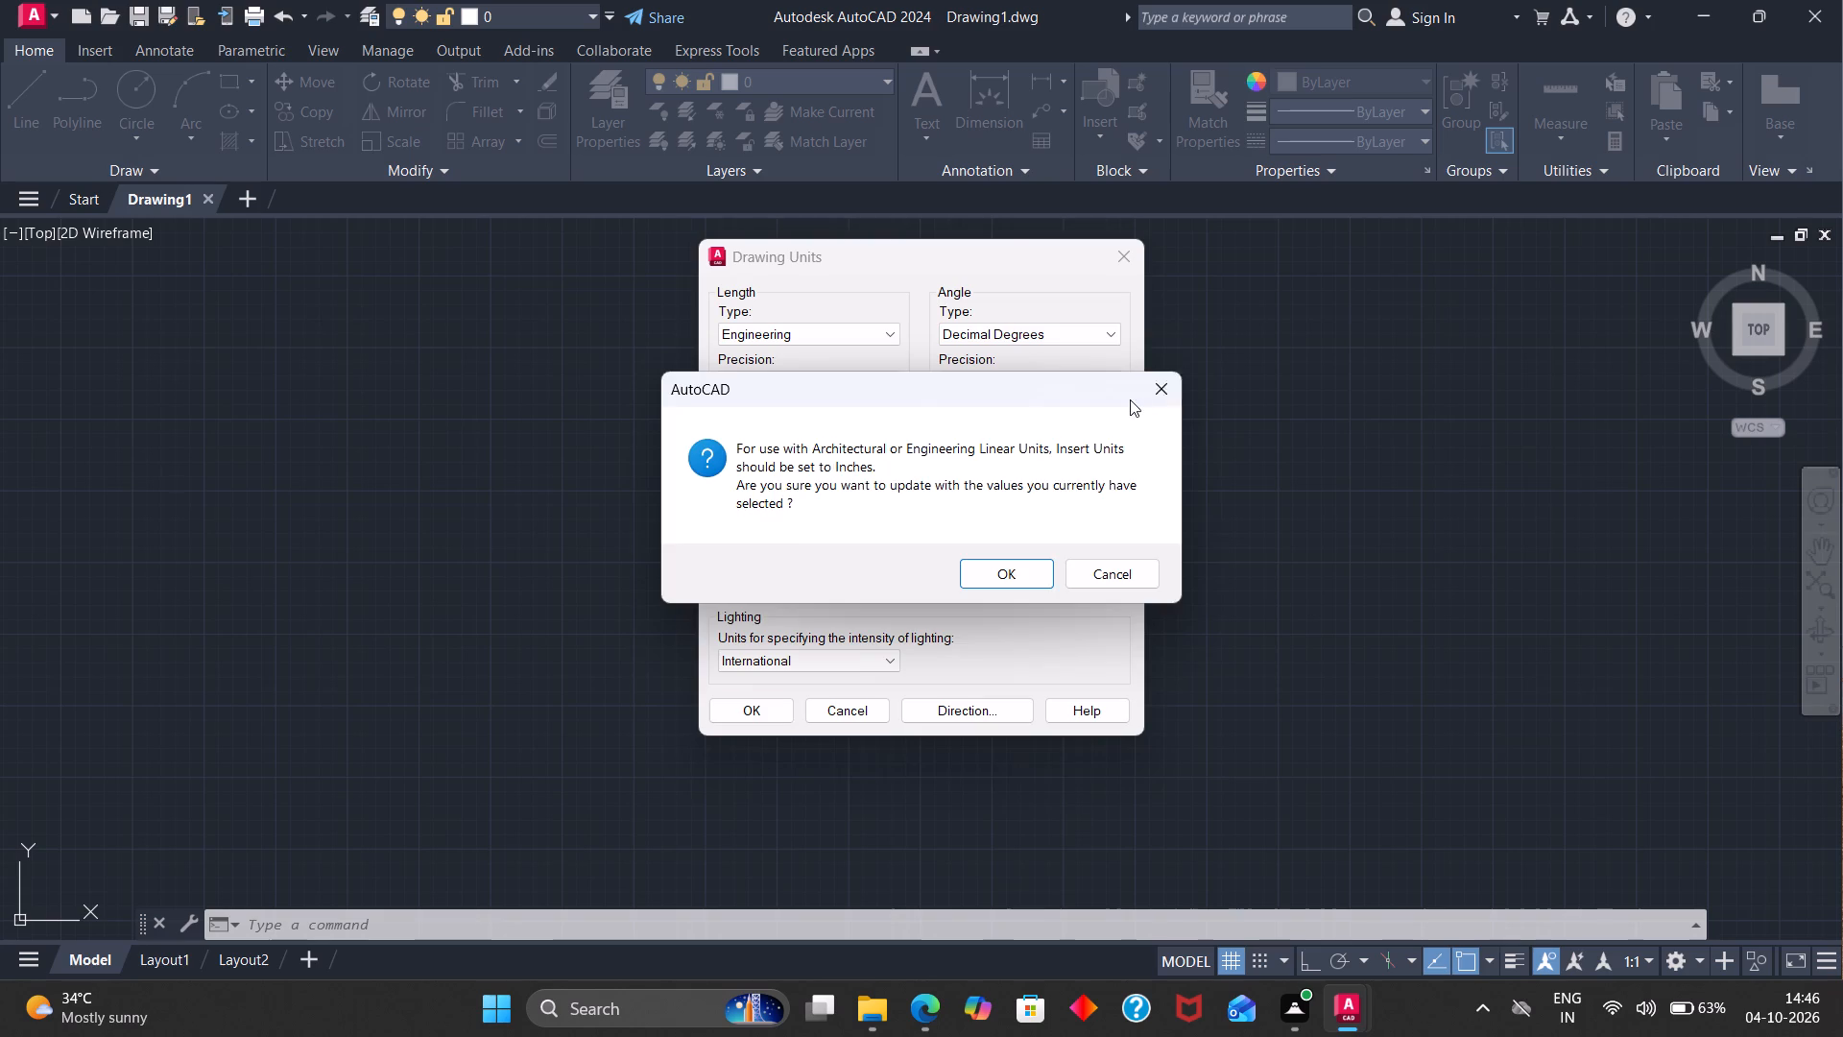
pyautogui.click(770, 496)
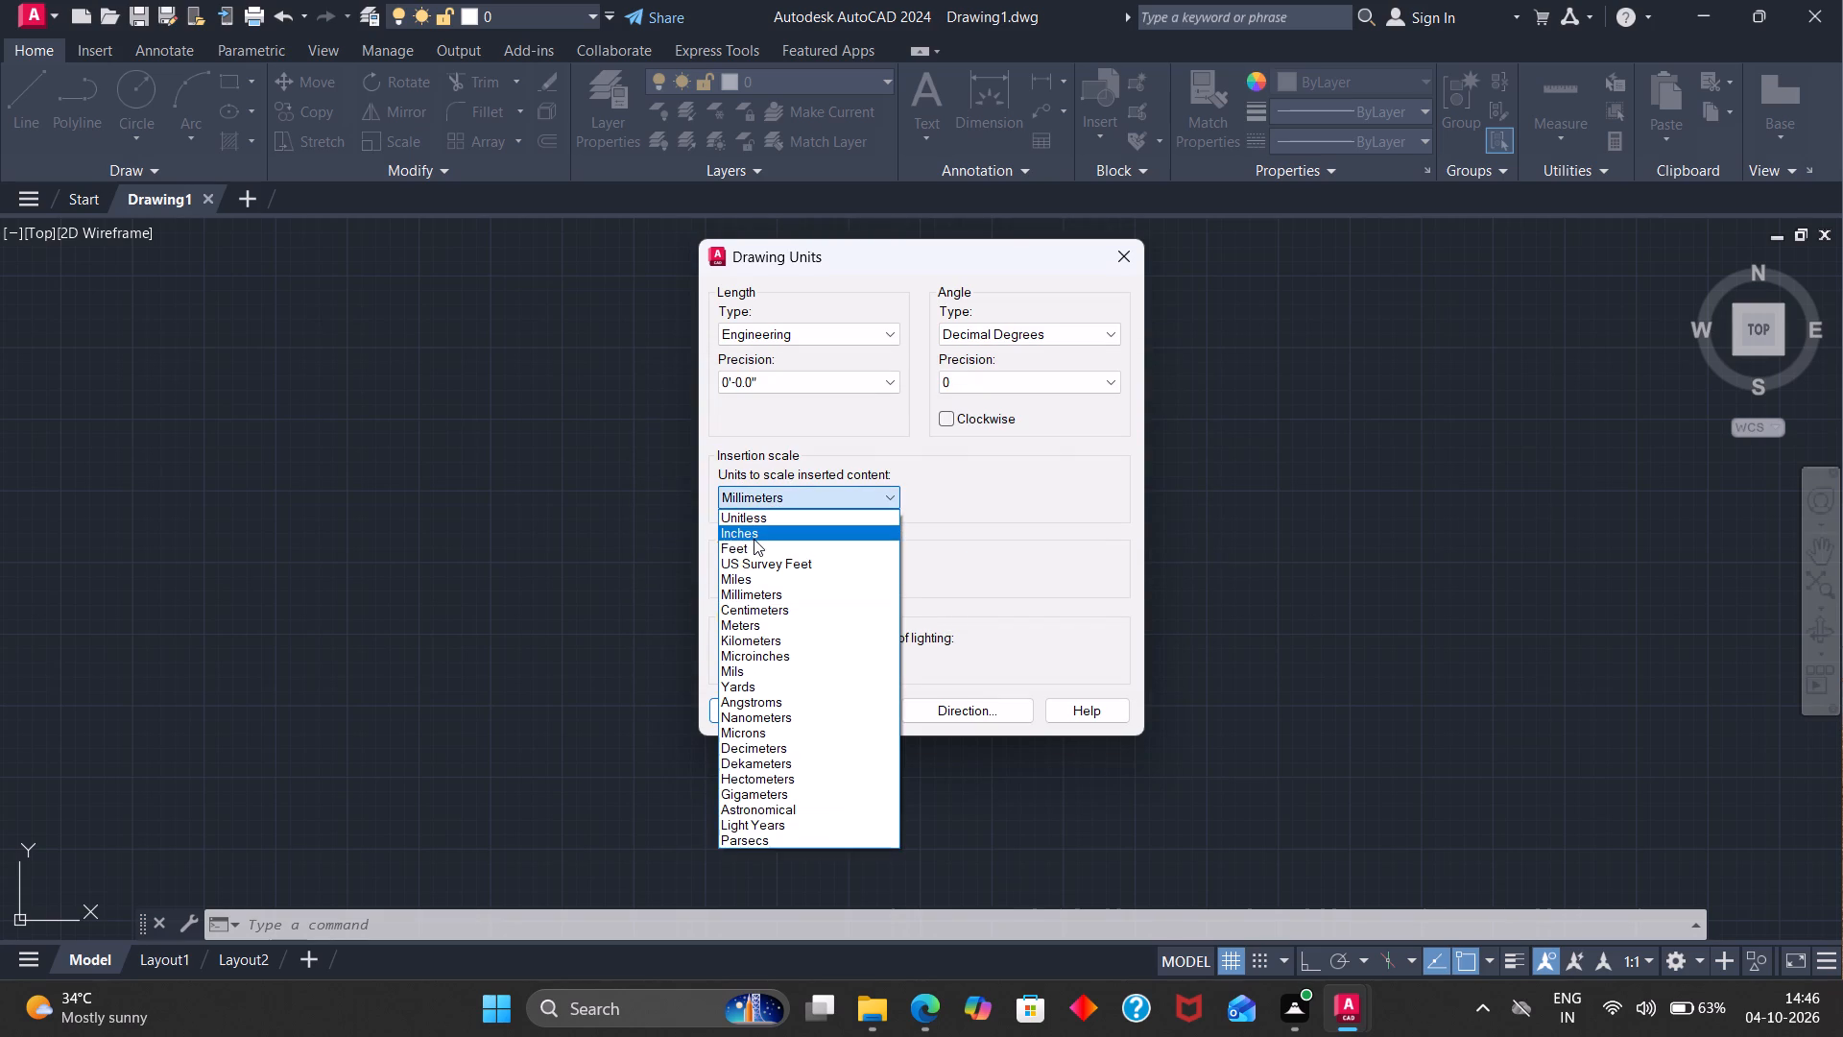
pyautogui.click(754, 539)
pyautogui.click(758, 709)
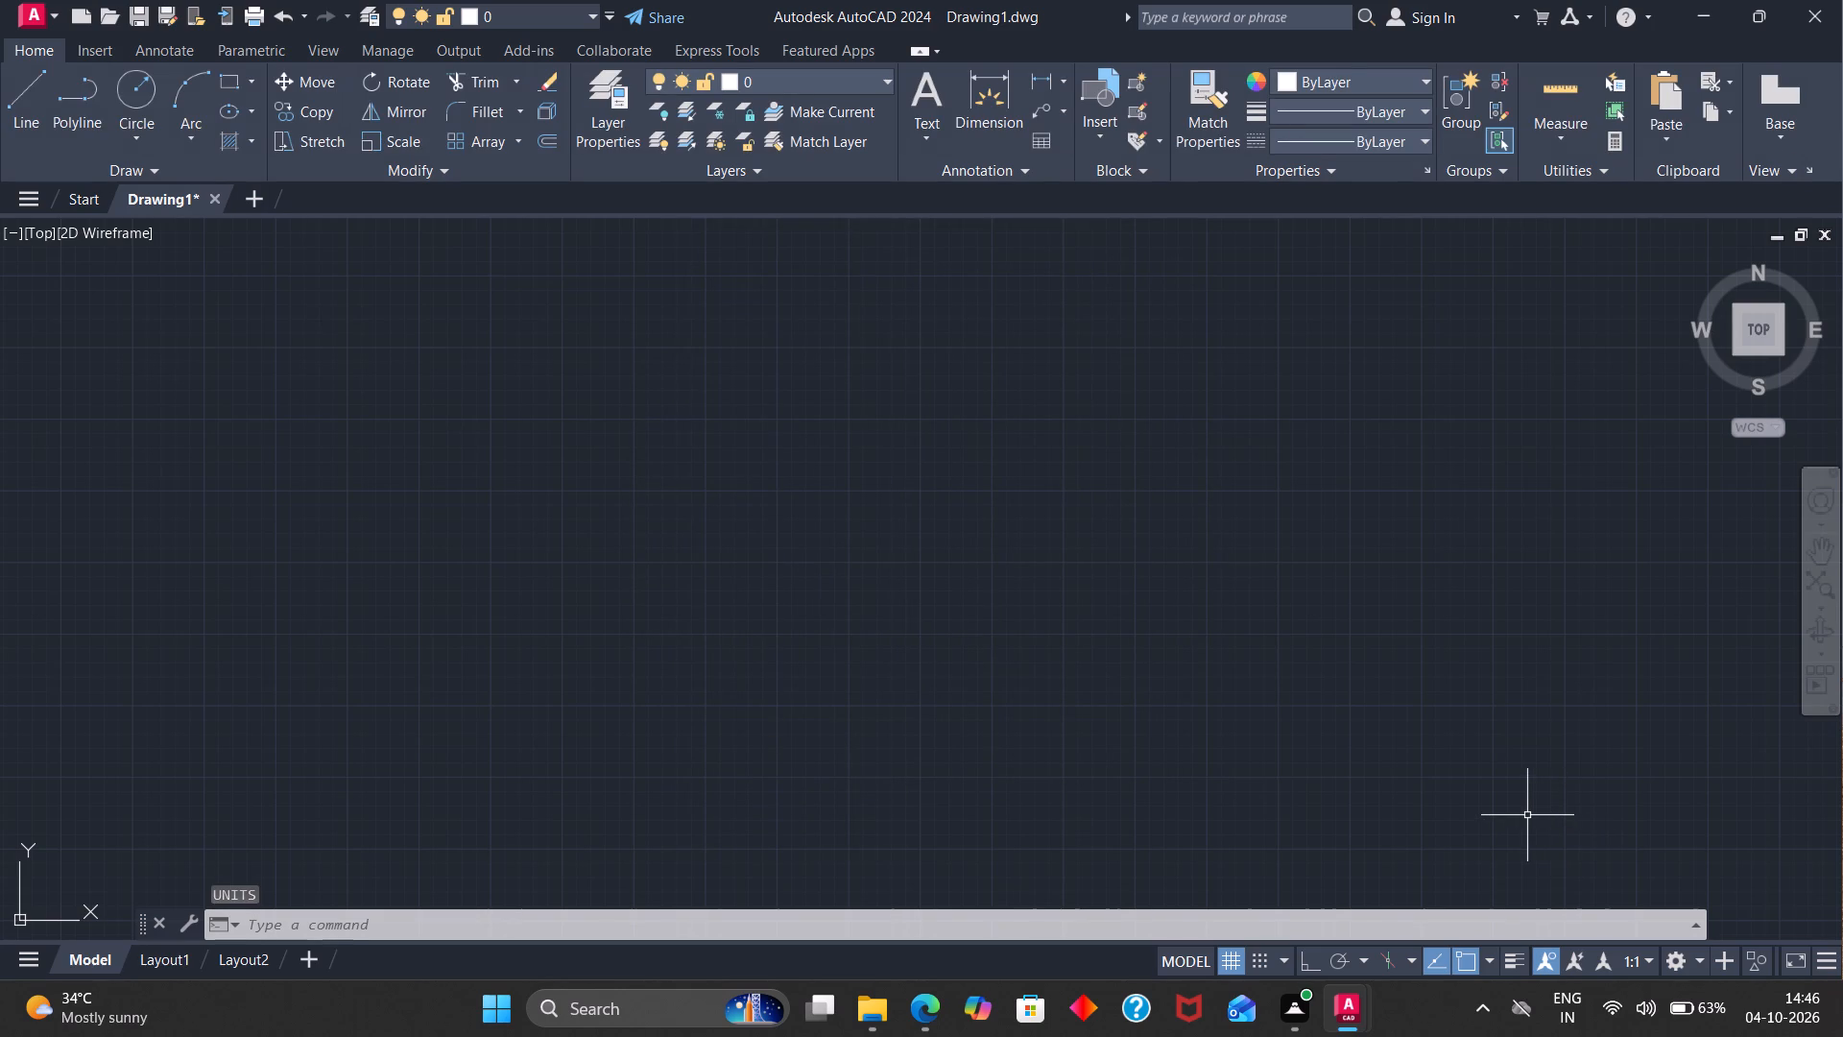
# Modify the ISO-25 dimension style's primary units to Engineering format with 0'-0.0" precision.
pyautogui.press('d')
pyautogui.press('Return')
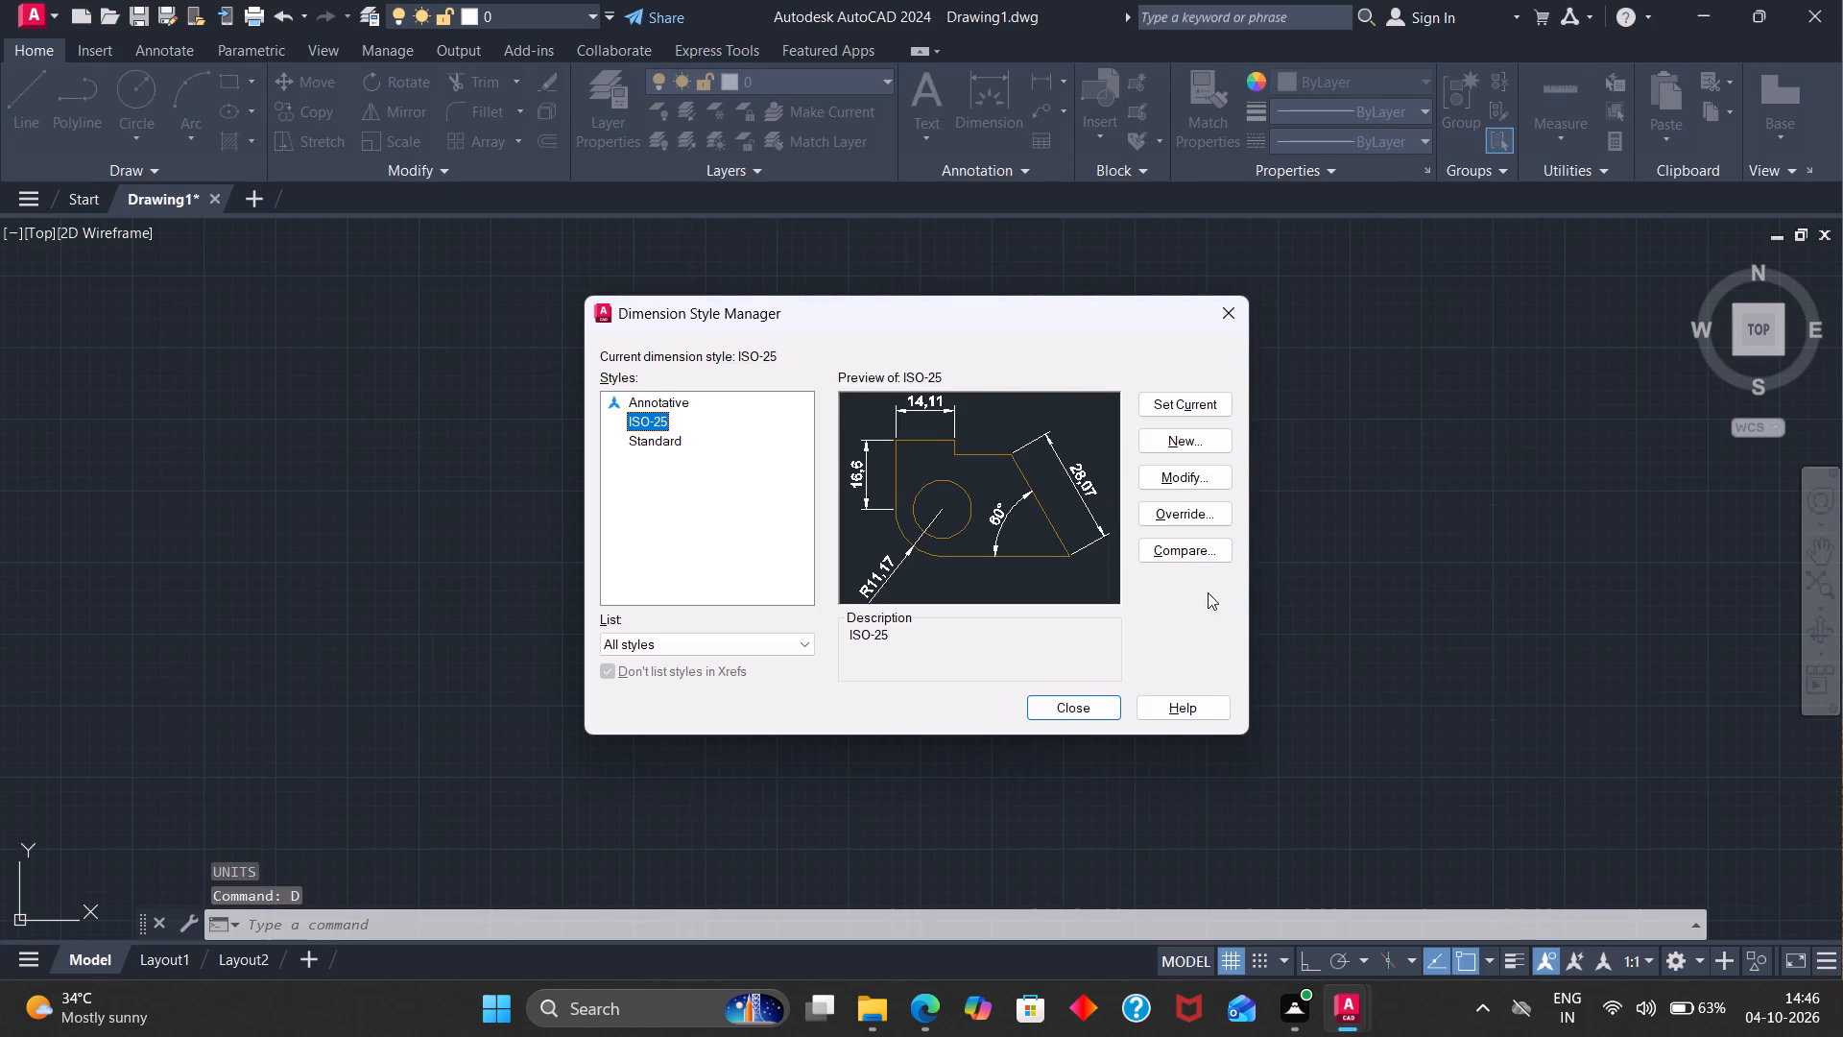
pyautogui.click(1181, 473)
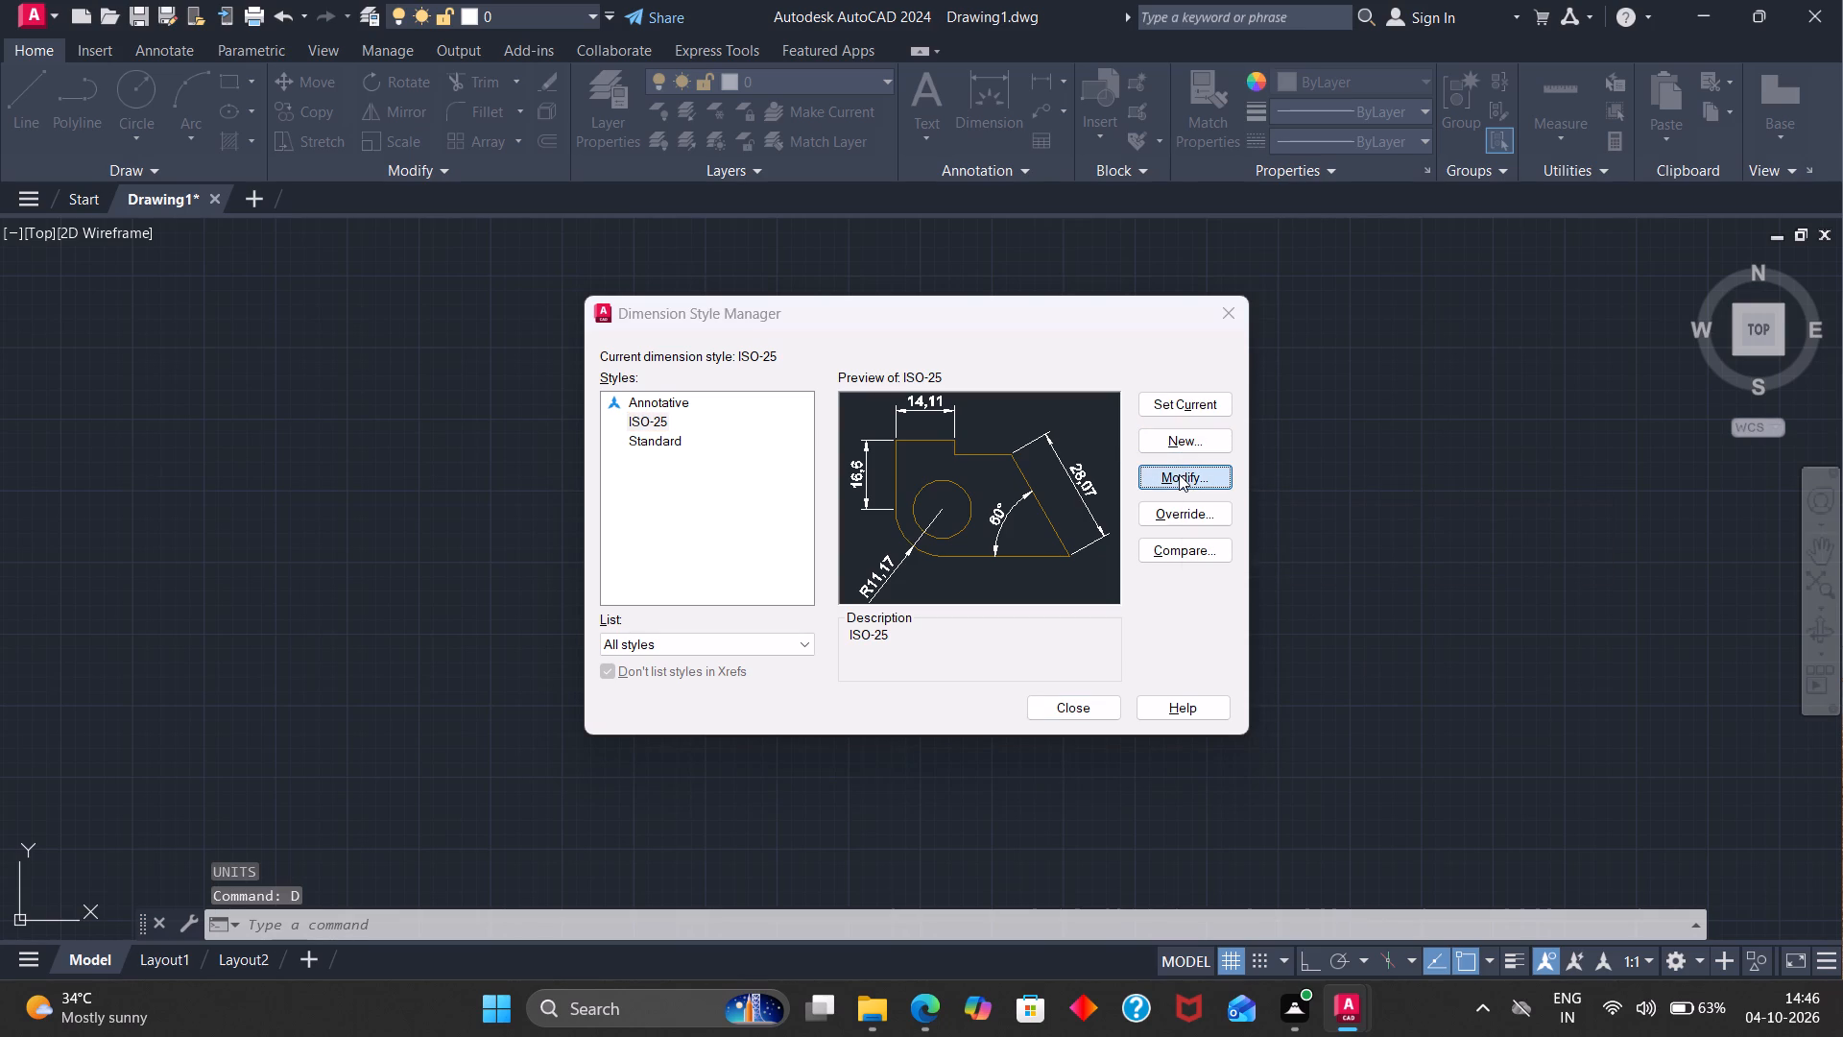
pyautogui.click(1179, 474)
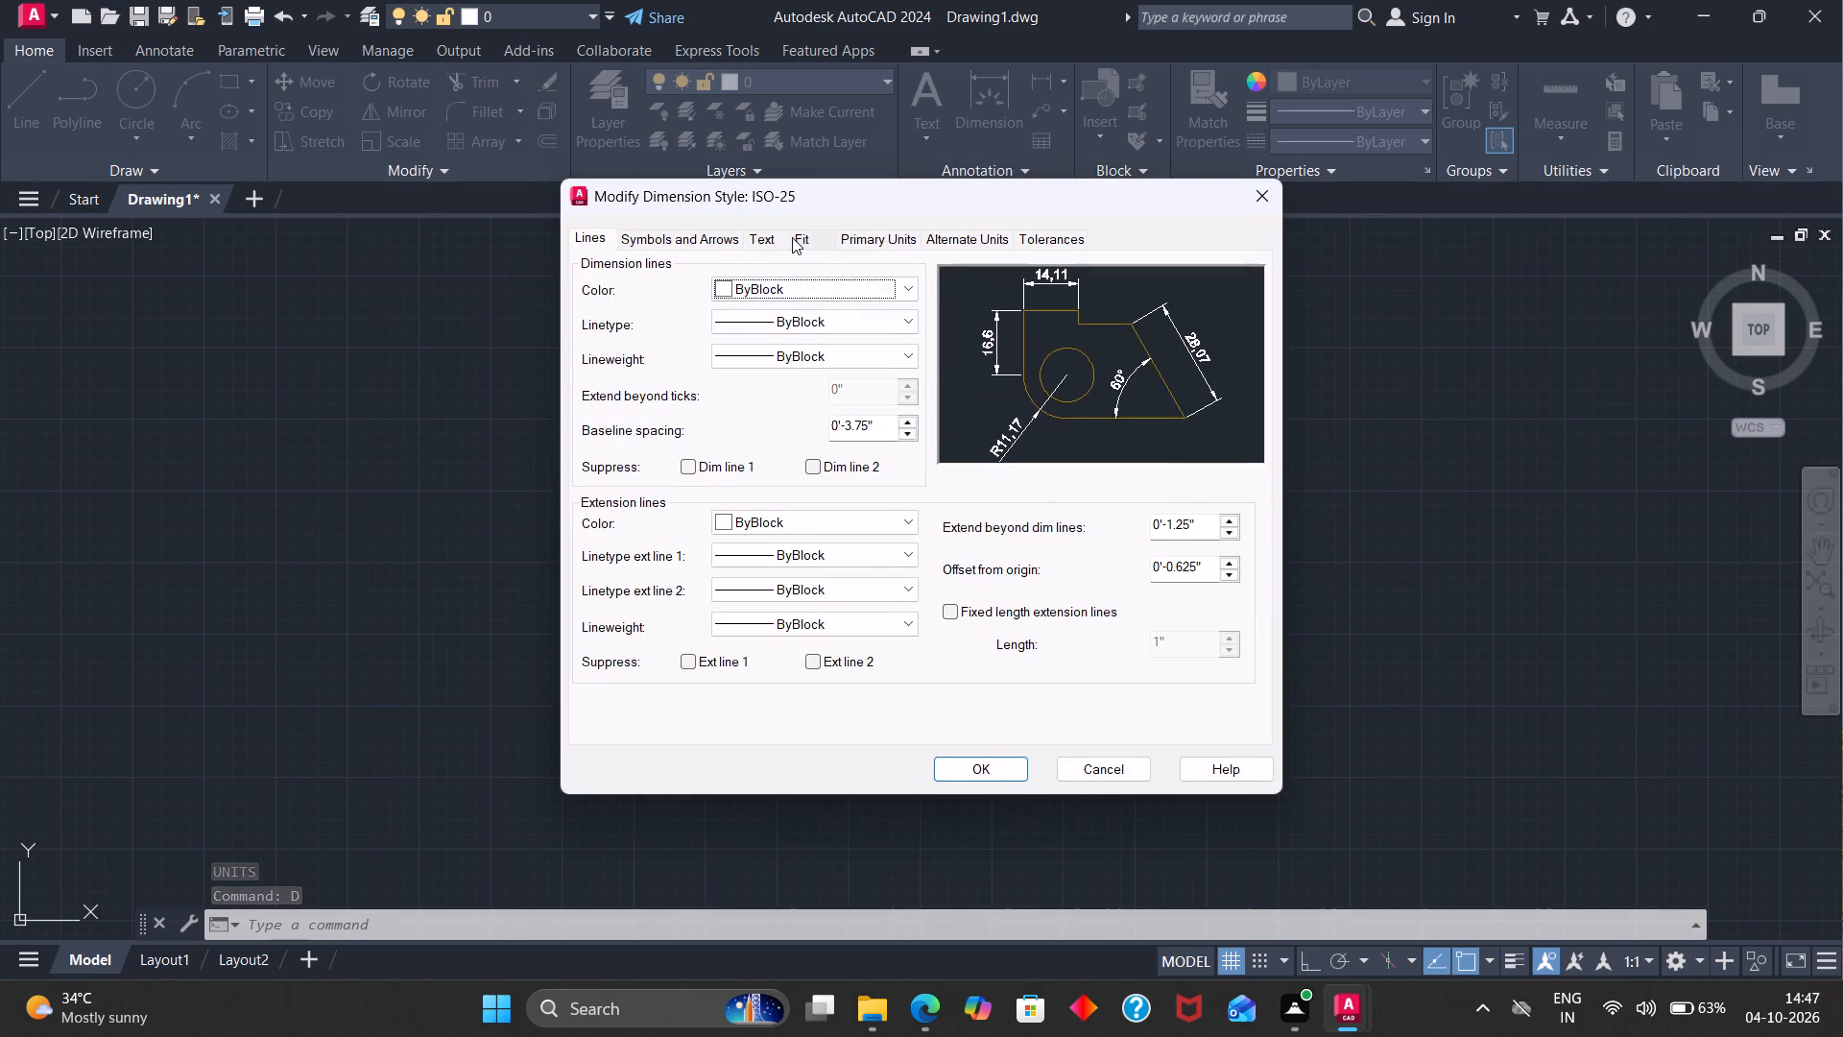
pyautogui.click(861, 229)
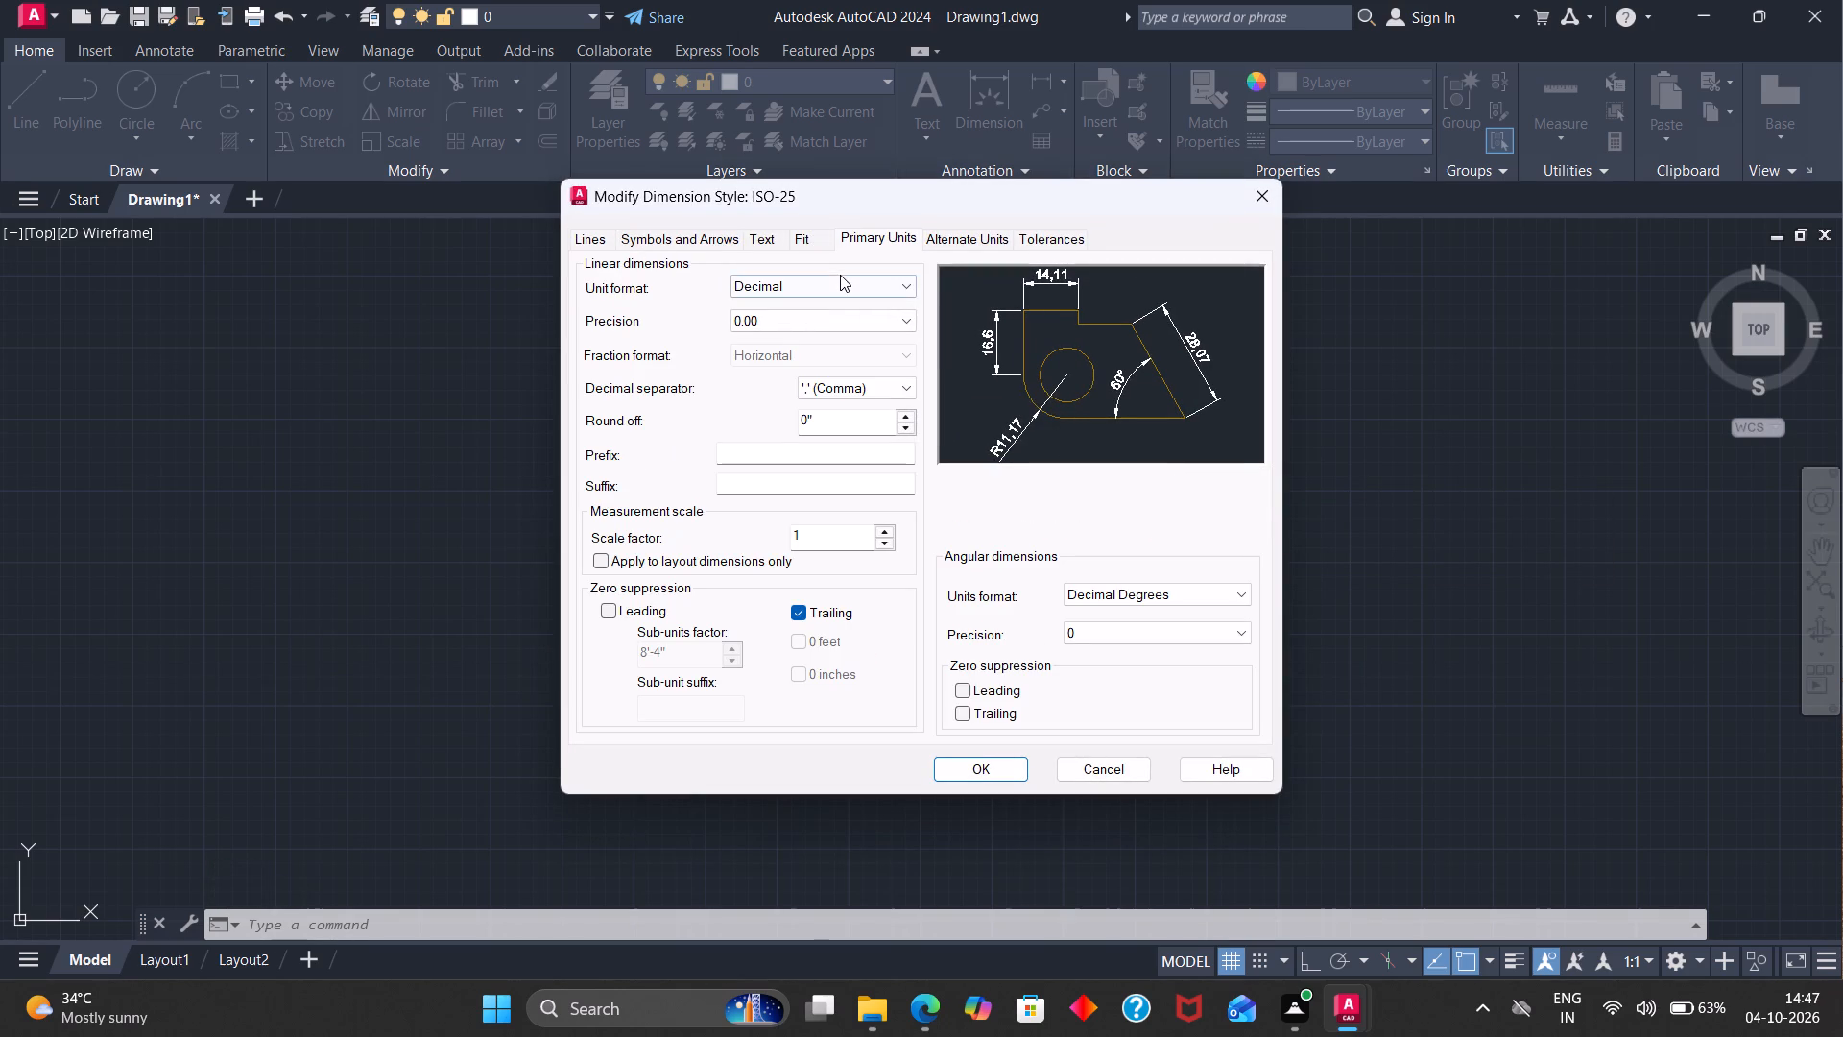
pyautogui.click(839, 277)
pyautogui.click(800, 339)
pyautogui.click(799, 329)
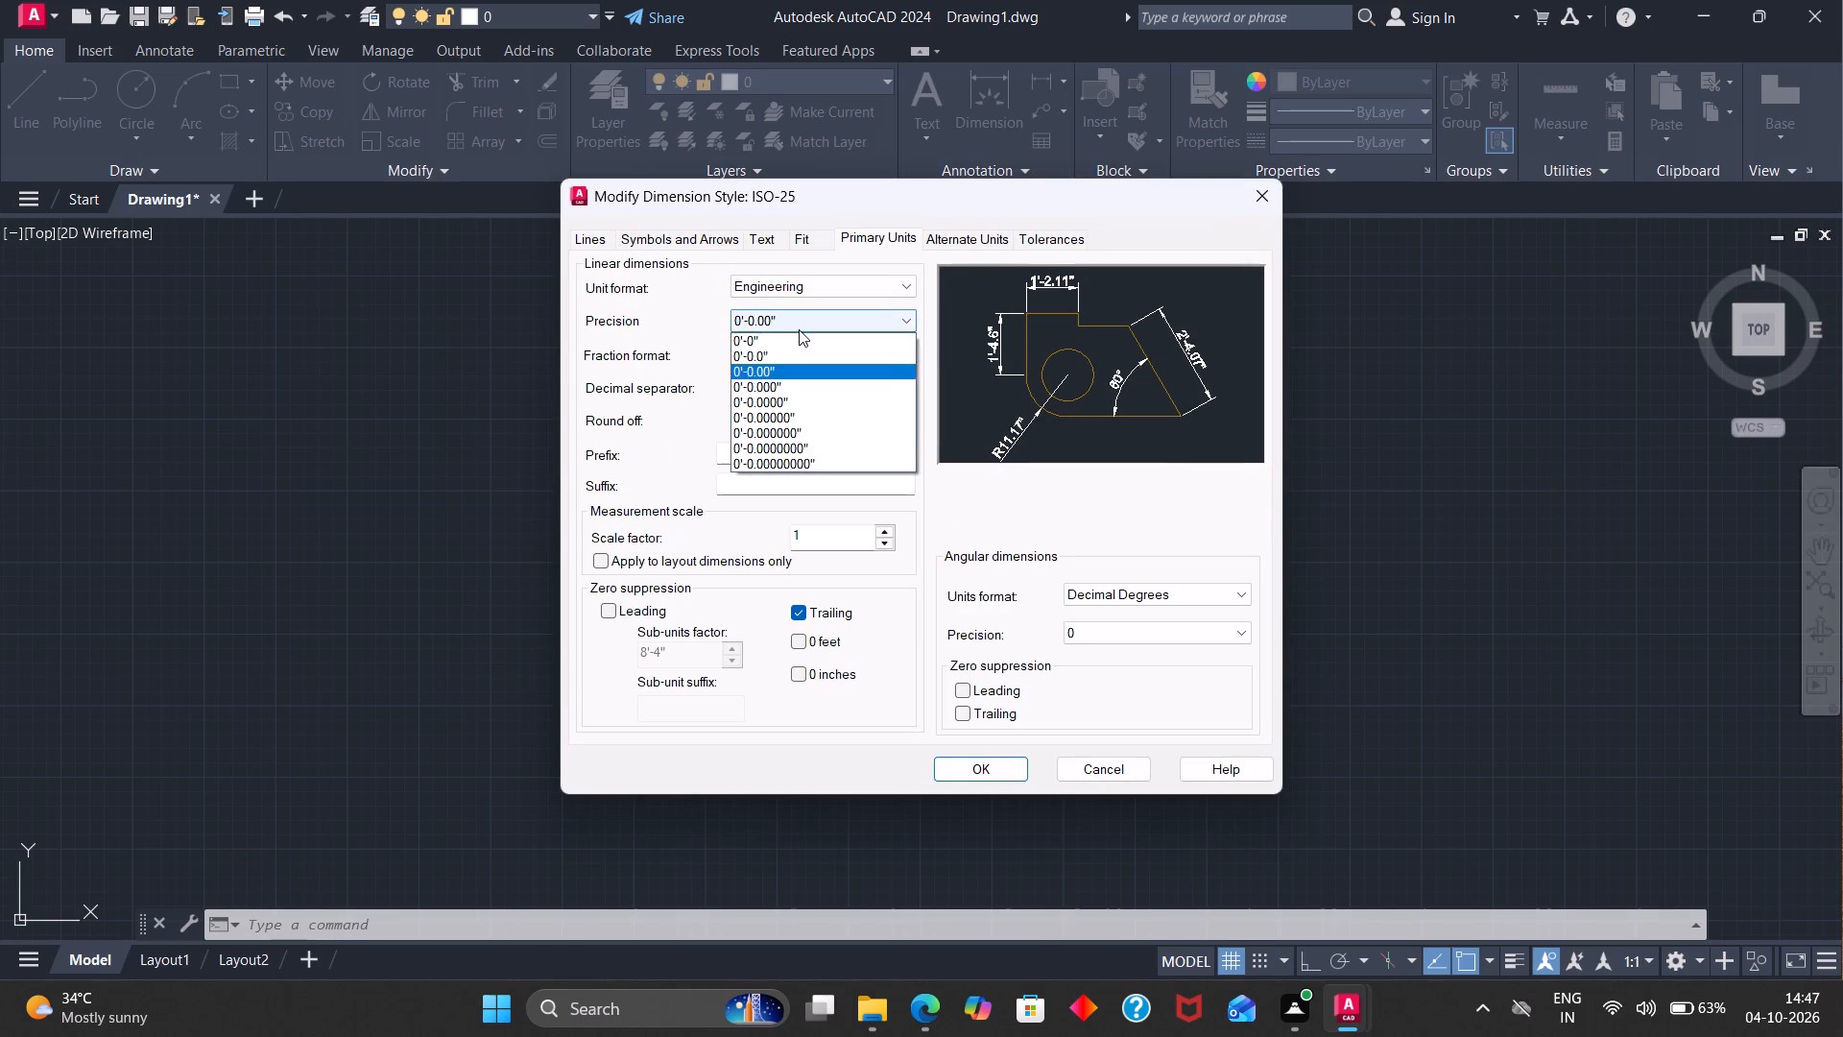
pyautogui.click(791, 350)
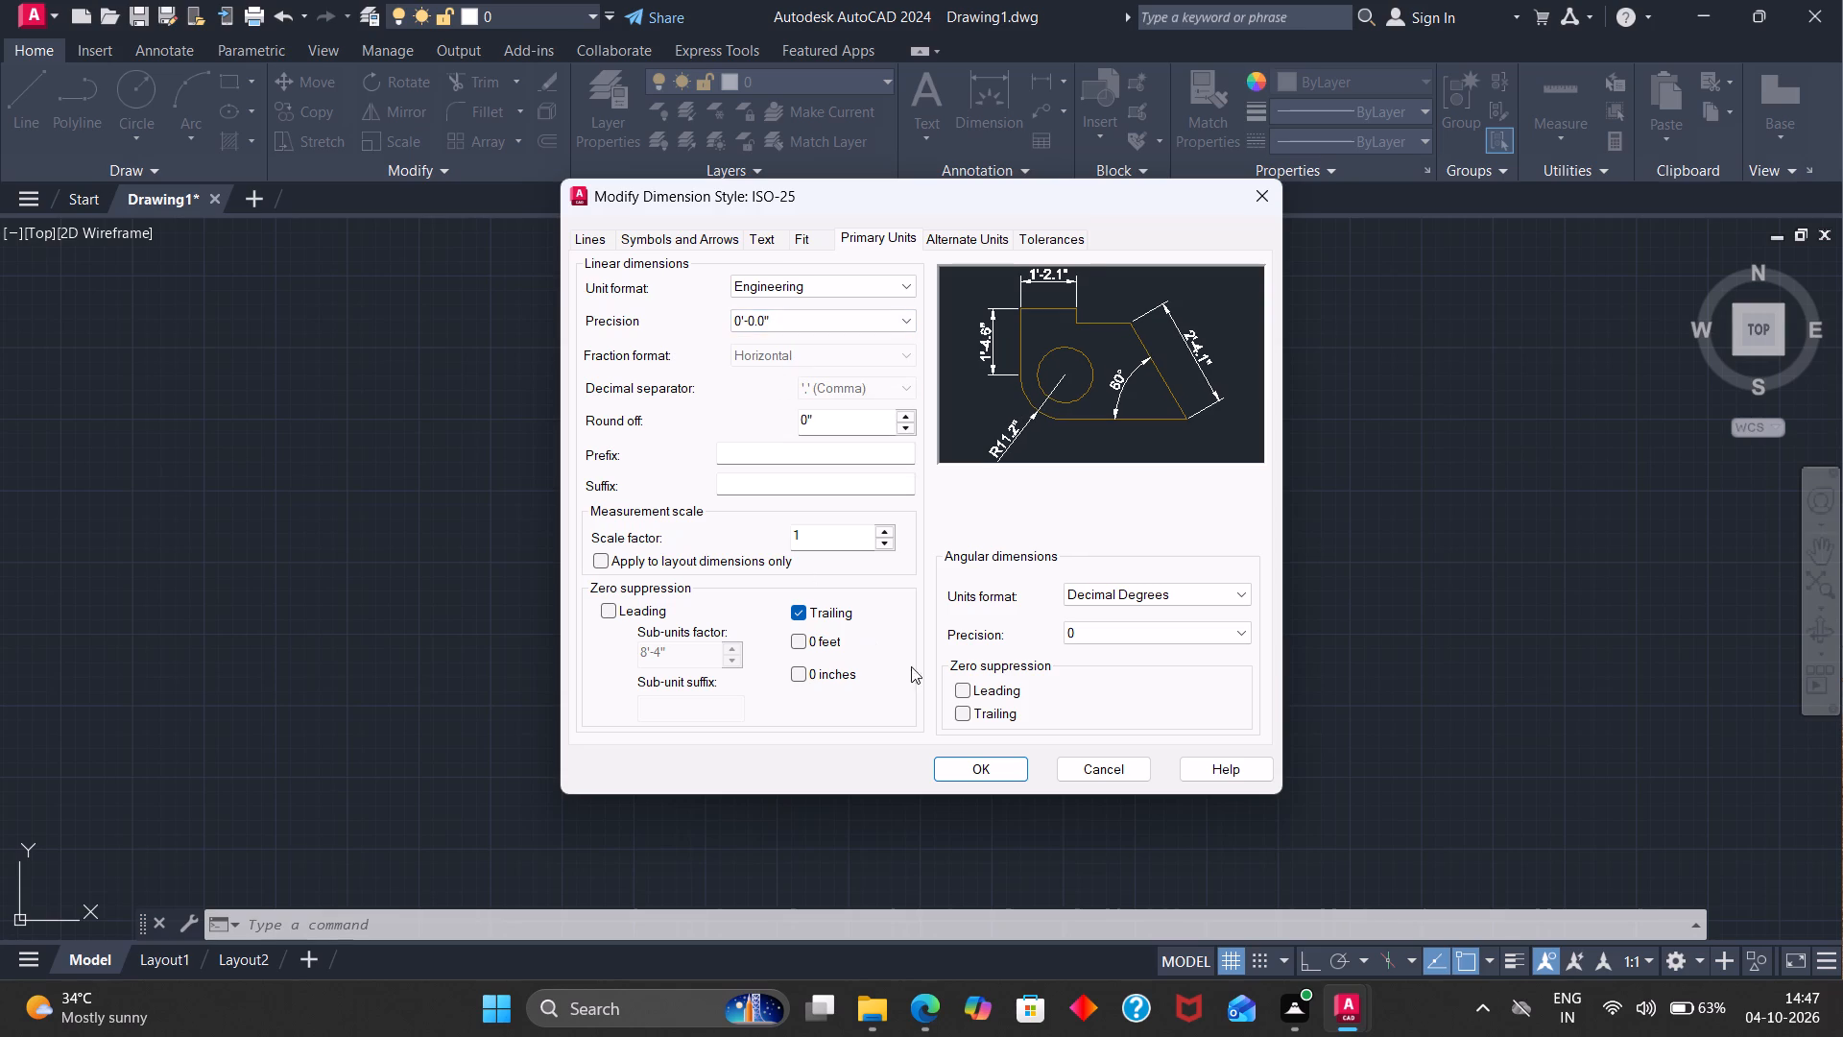
# Set the ISO-25 dimension style's text height and arrow size to 5".
pyautogui.click(755, 235)
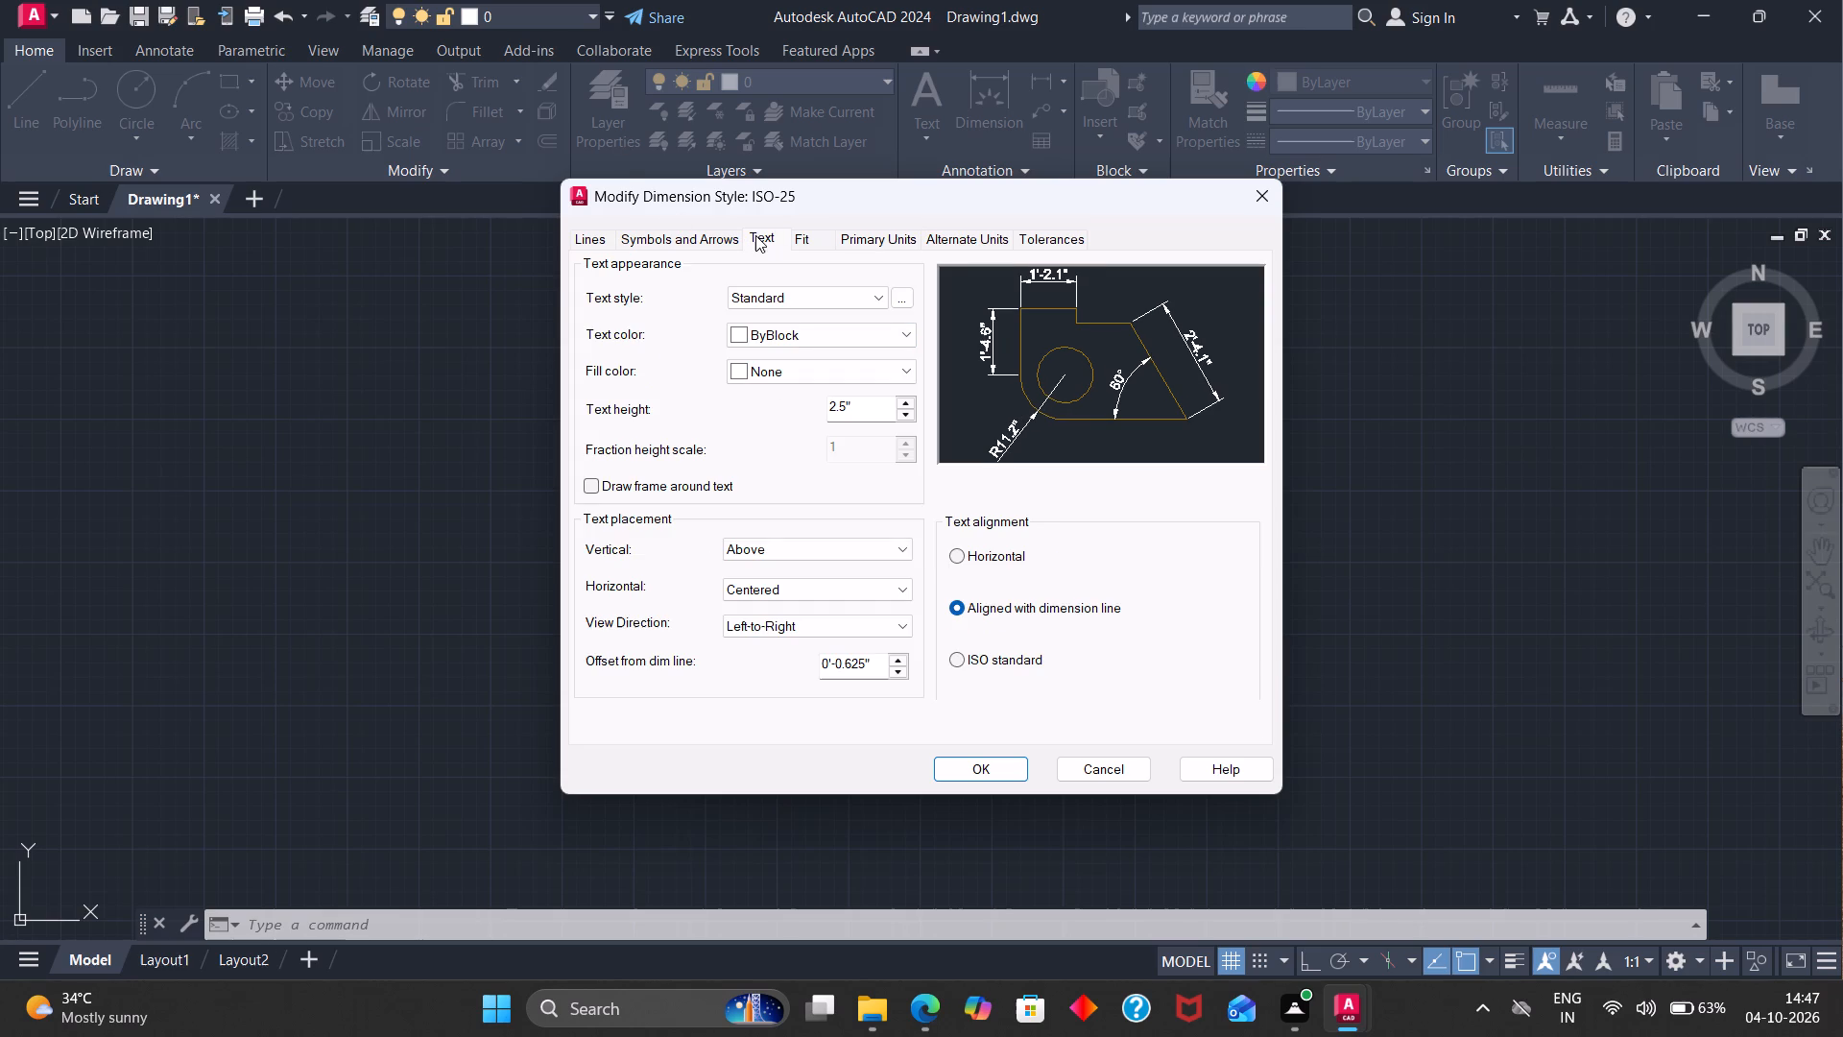
pyautogui.tripleClick(905, 396)
pyautogui.doubleClick(905, 396)
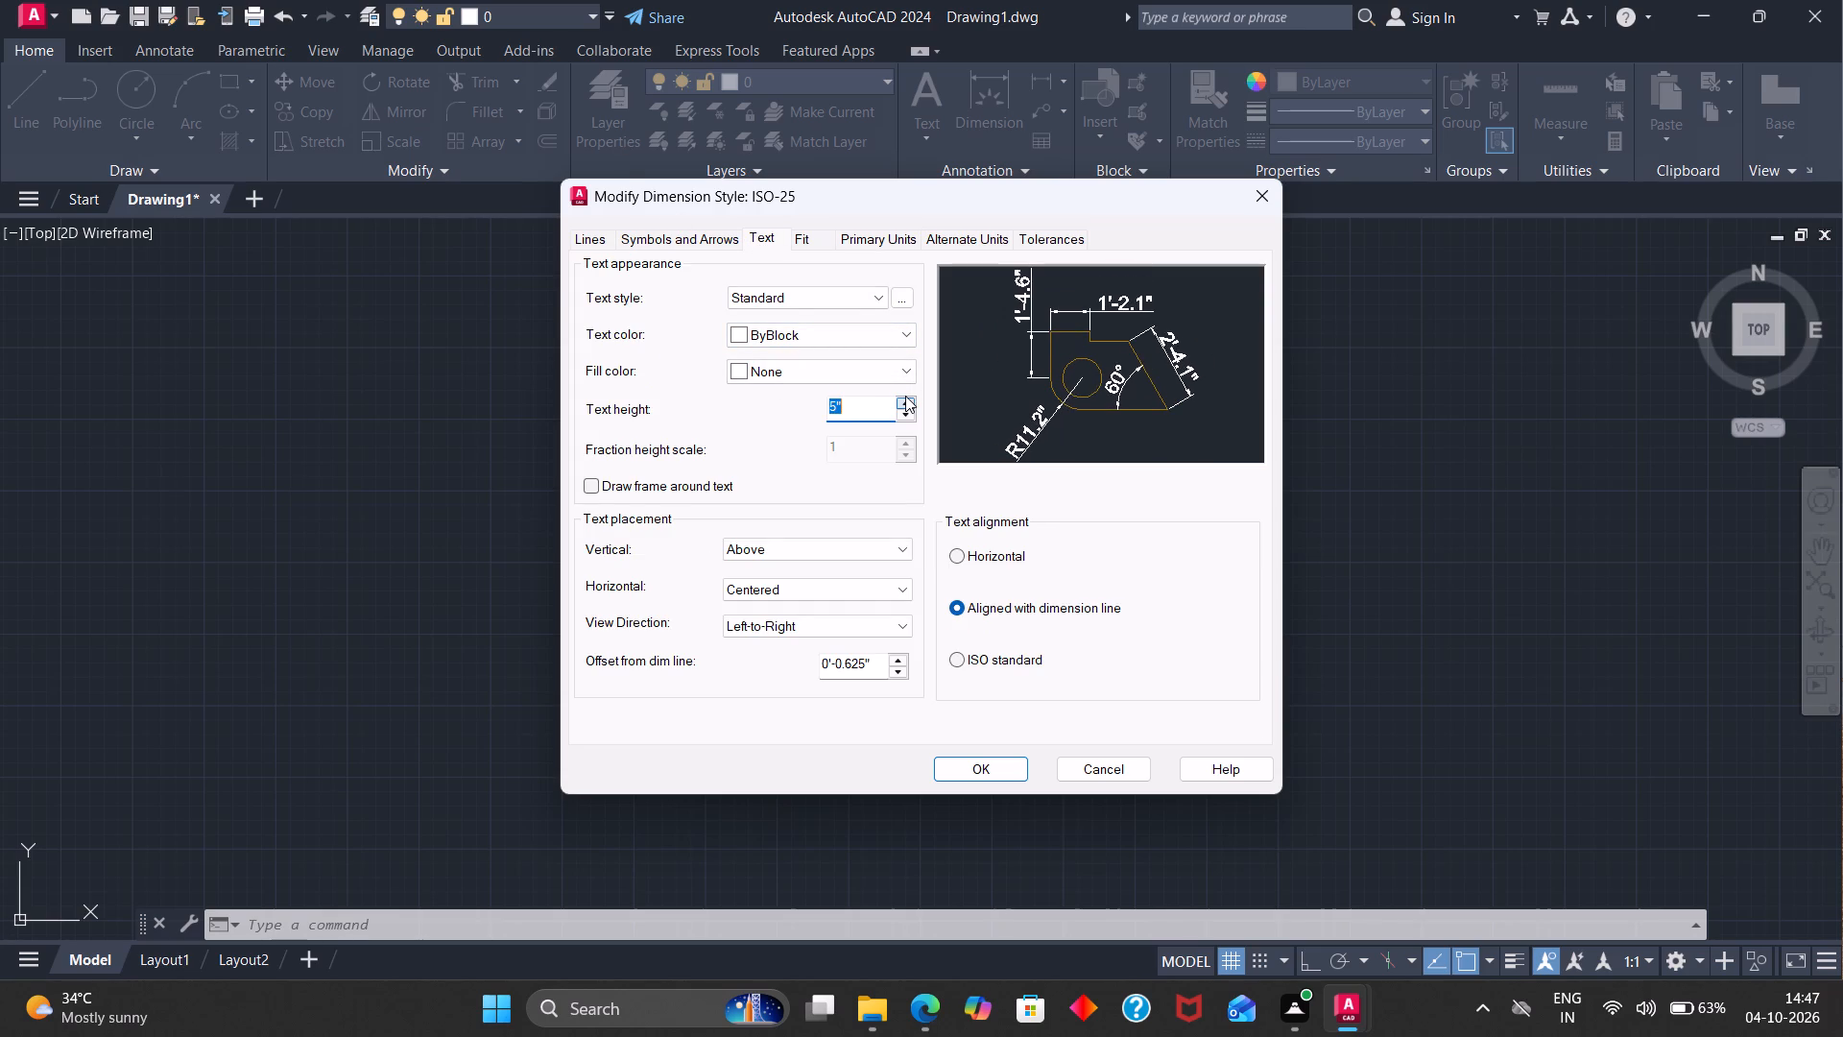
pyautogui.click(684, 232)
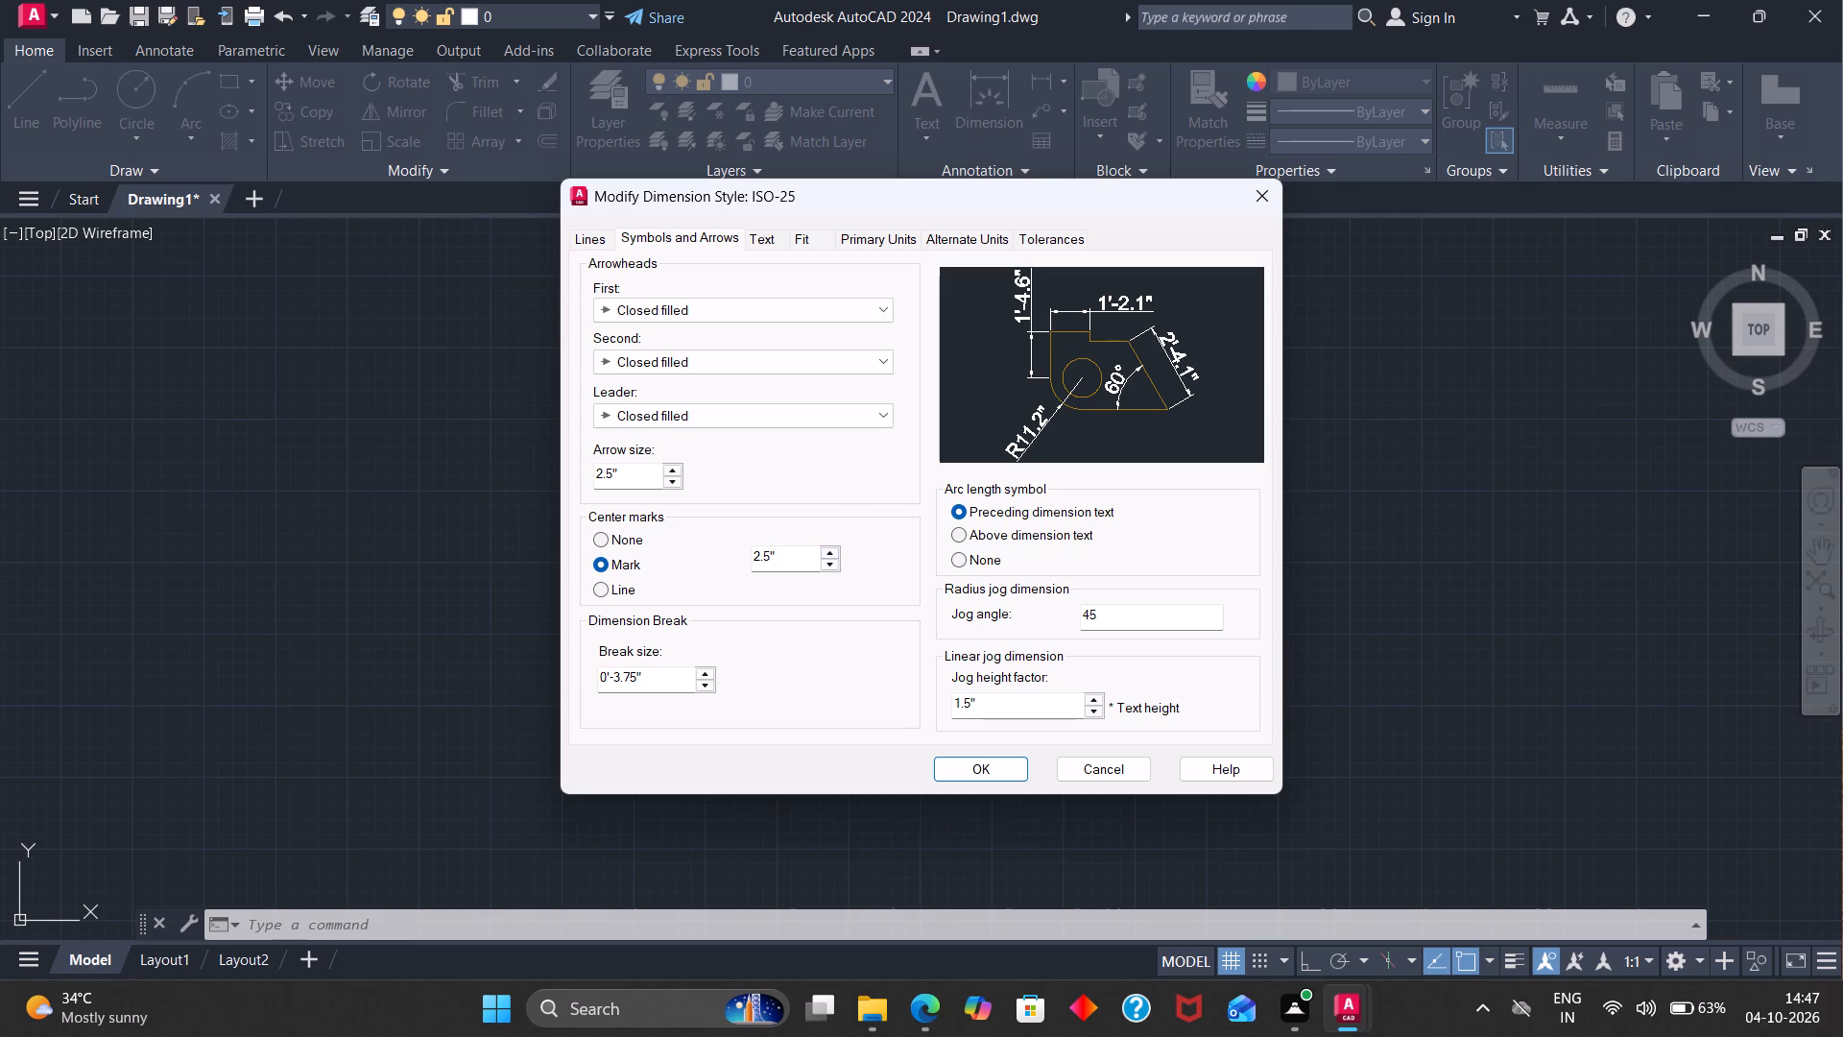
pyautogui.tripleClick(674, 468)
pyautogui.click(675, 468)
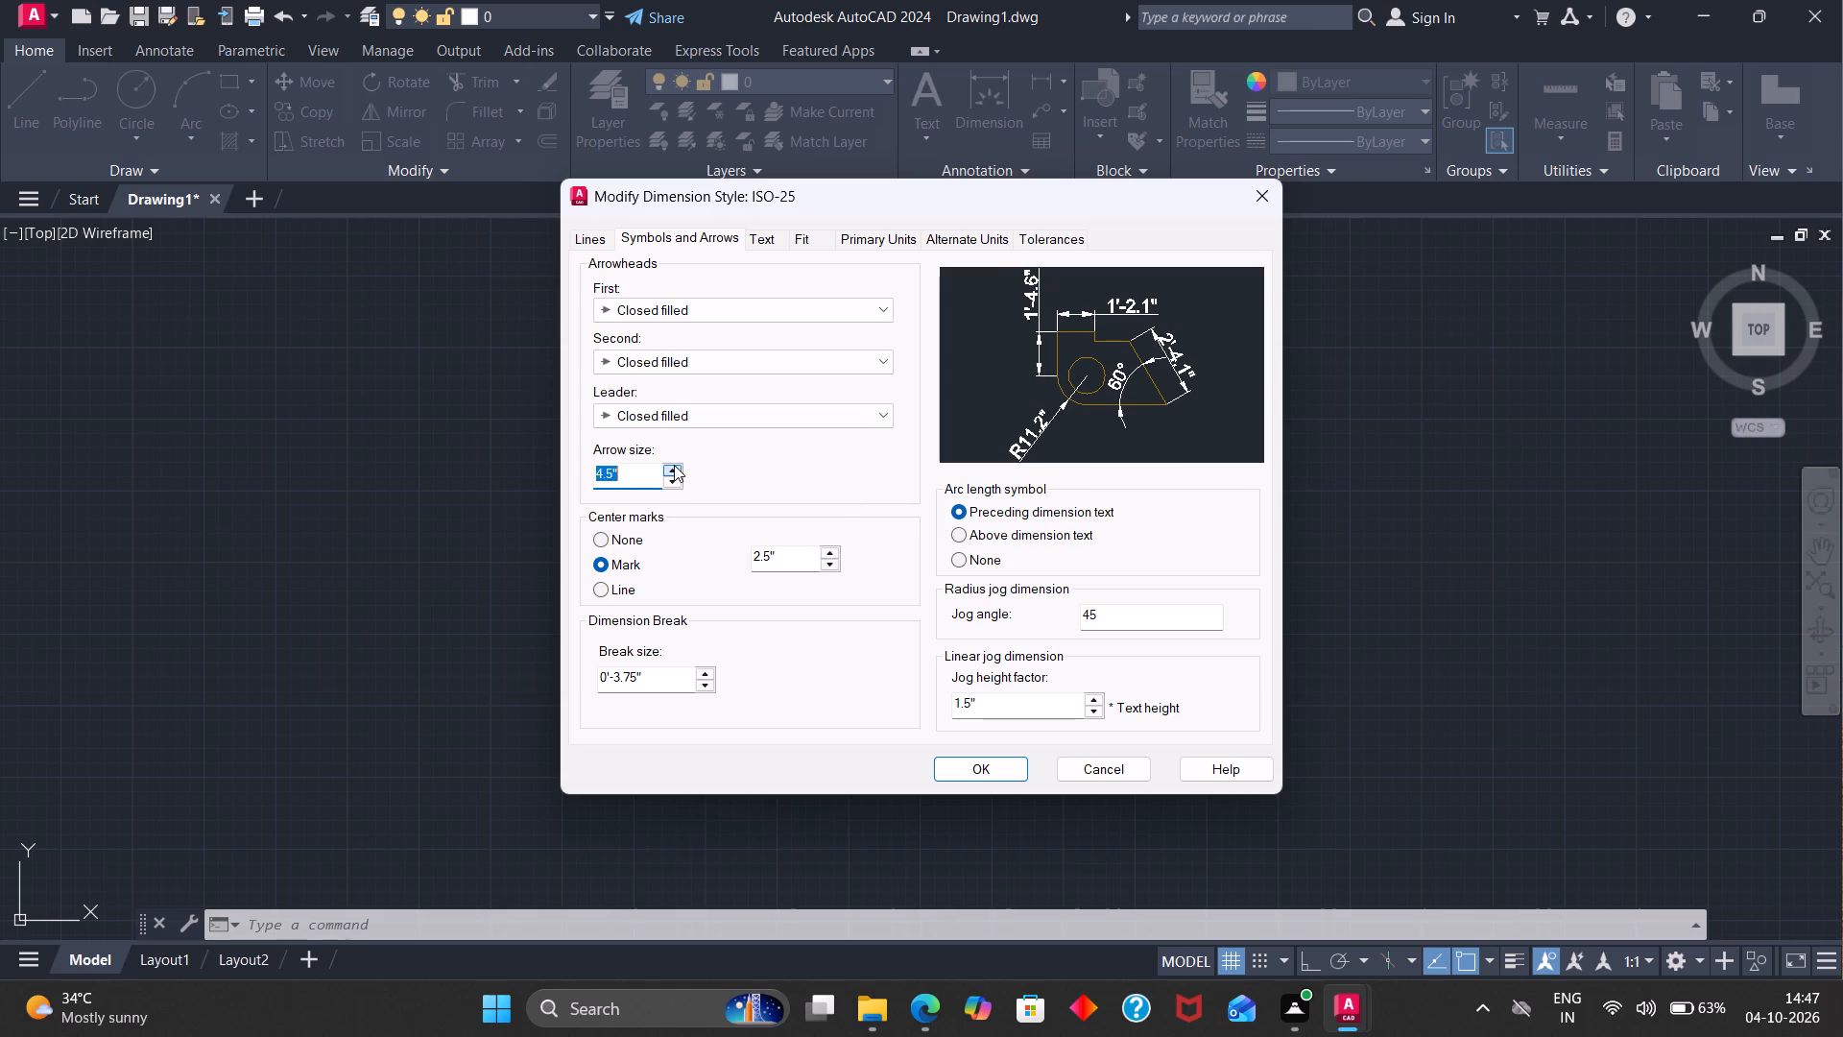
pyautogui.click(674, 465)
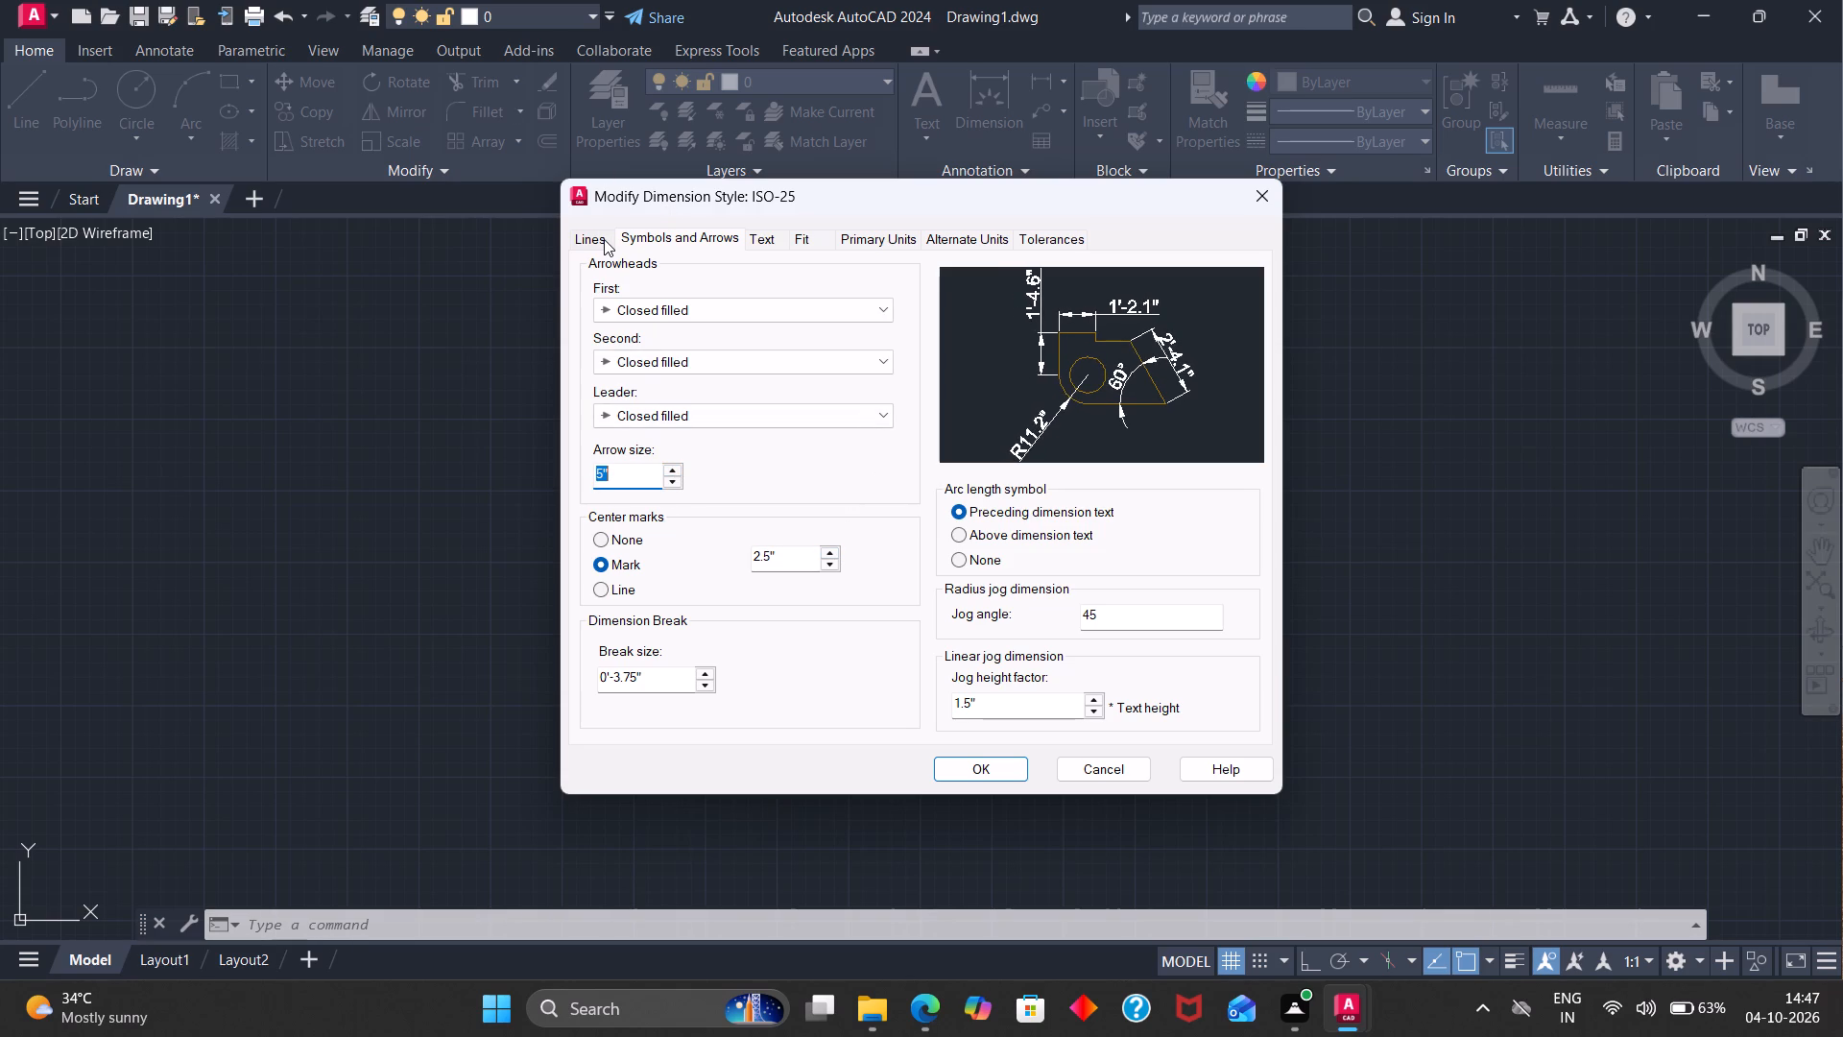
# Apply the dimension style changes and make ISO-25 the current style.
pyautogui.click(601, 239)
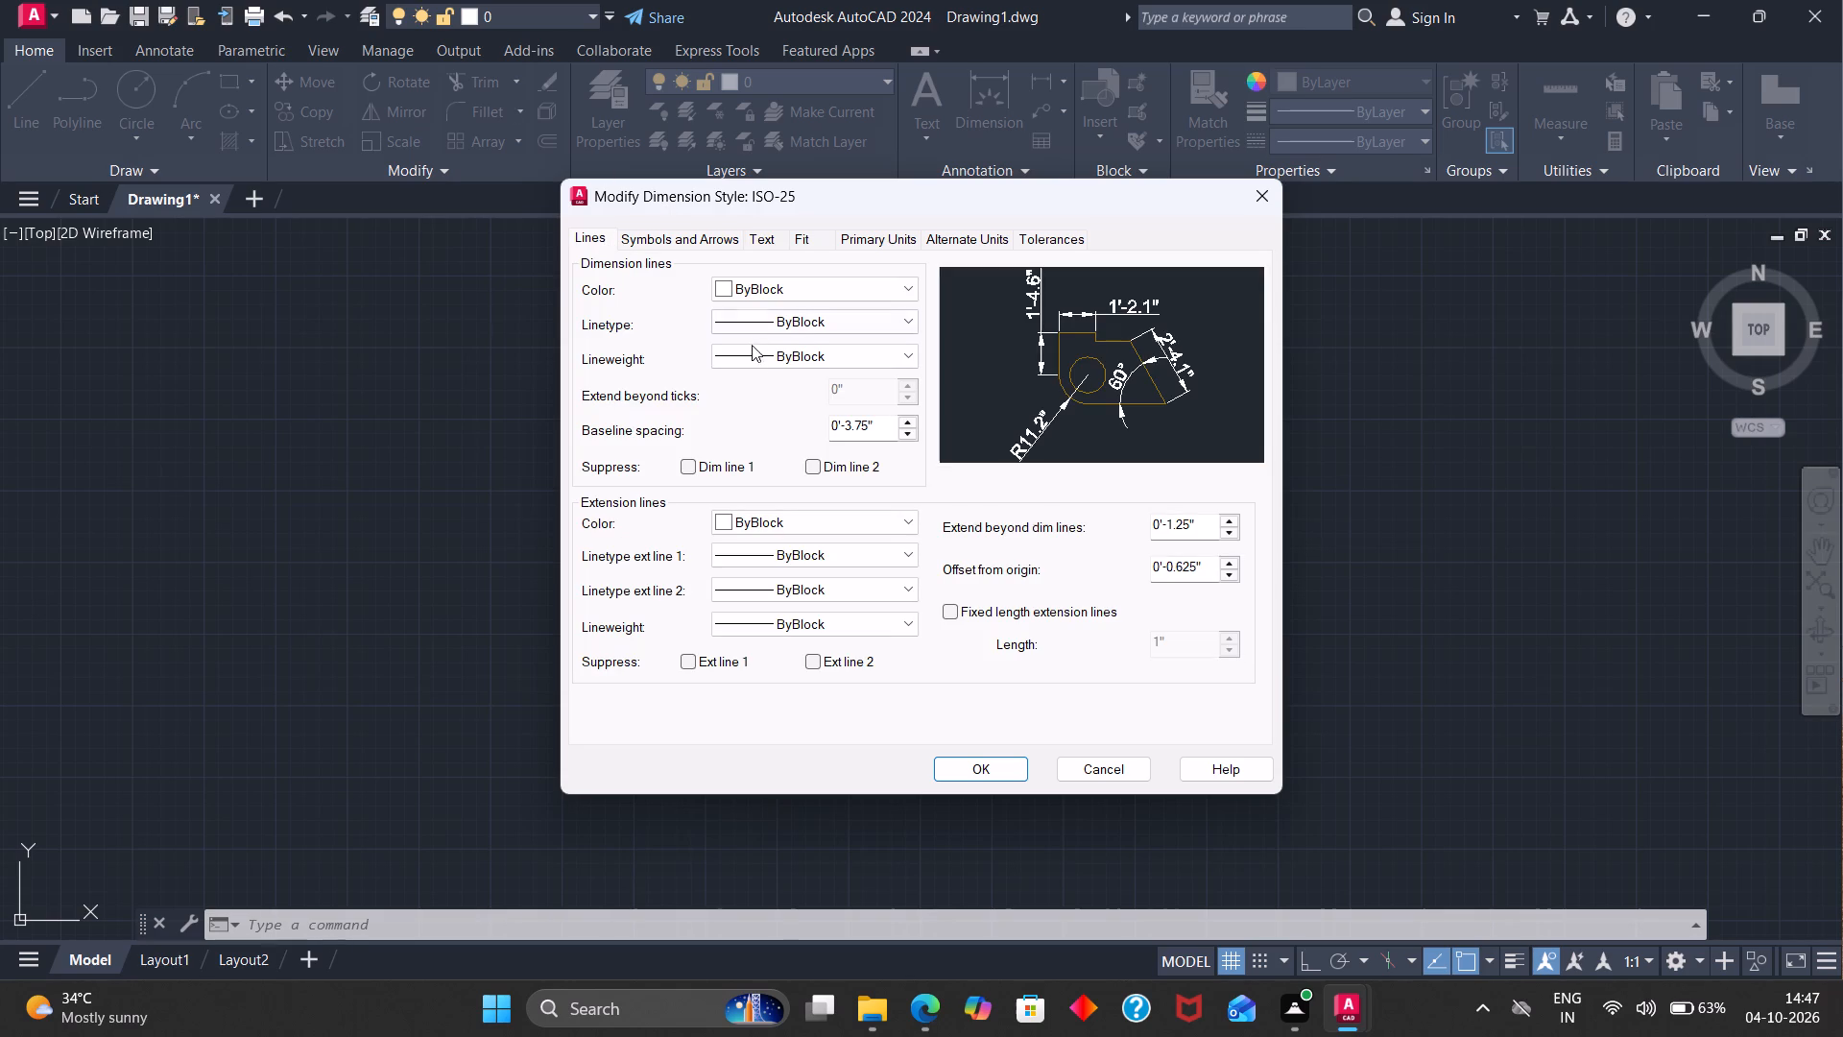
pyautogui.click(859, 236)
pyautogui.click(930, 235)
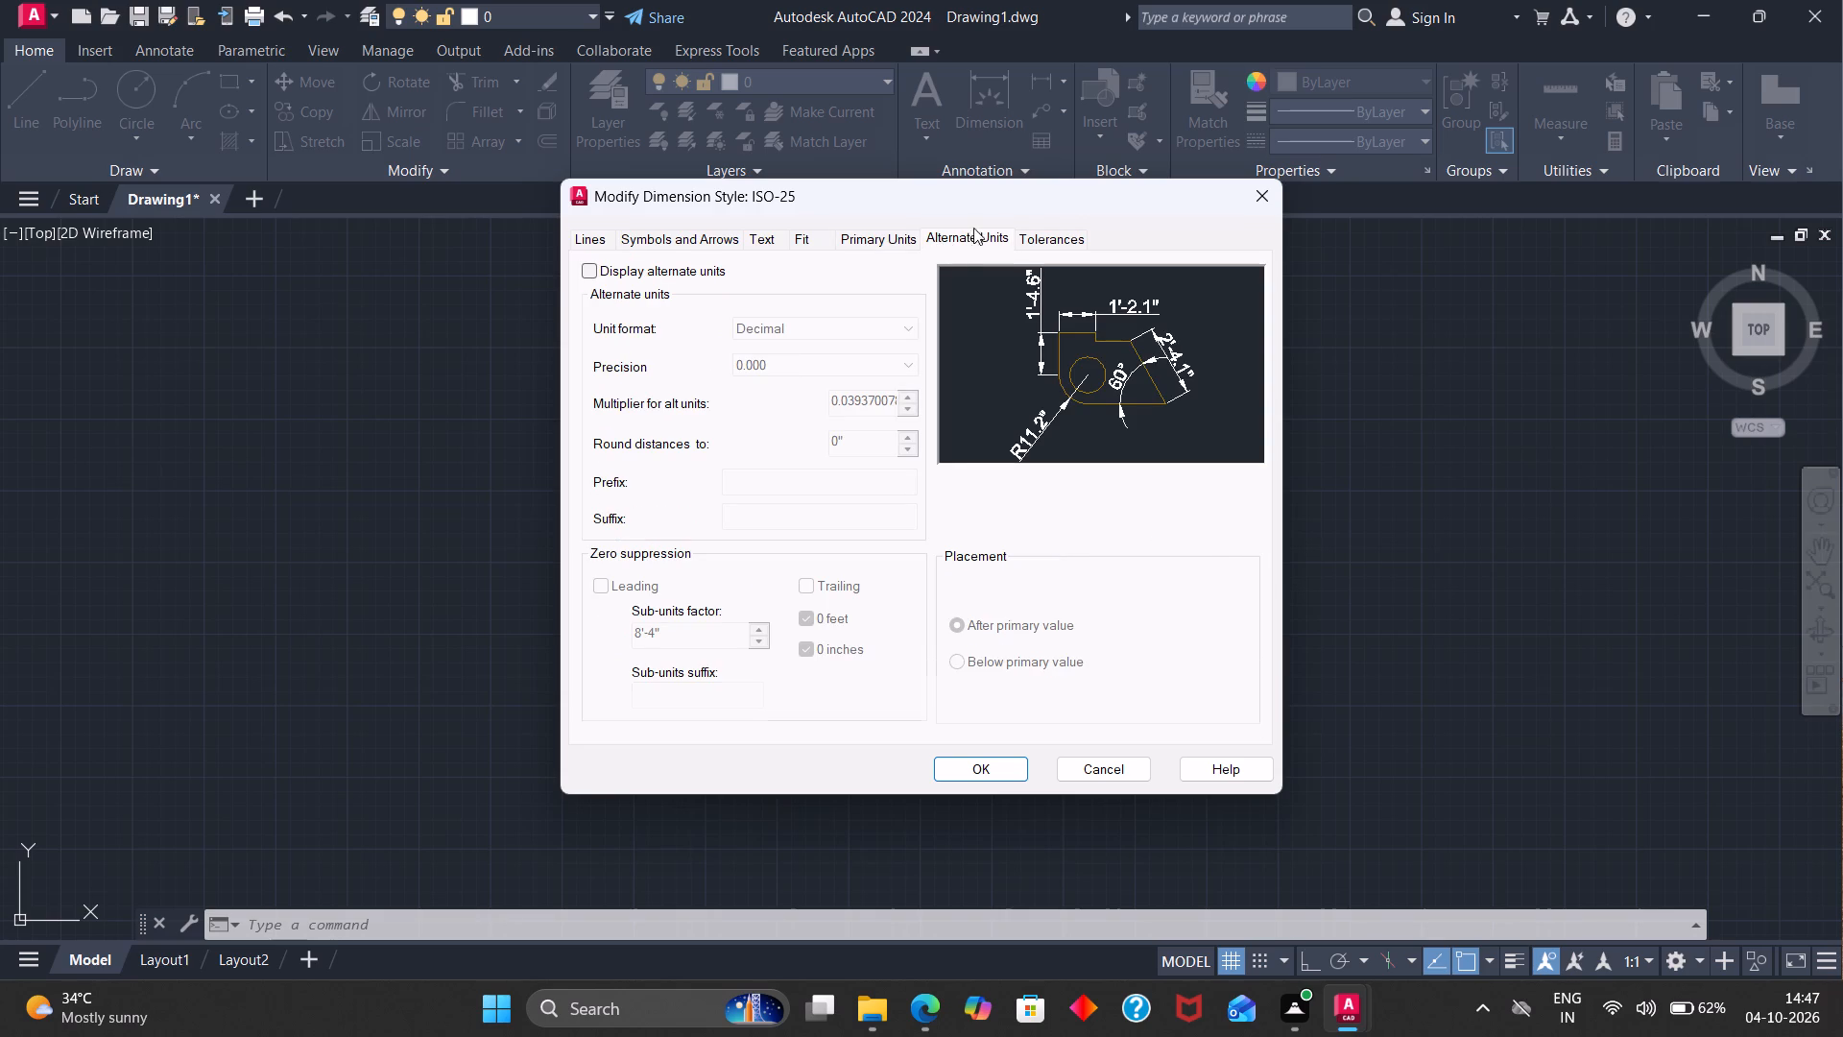
pyautogui.click(993, 772)
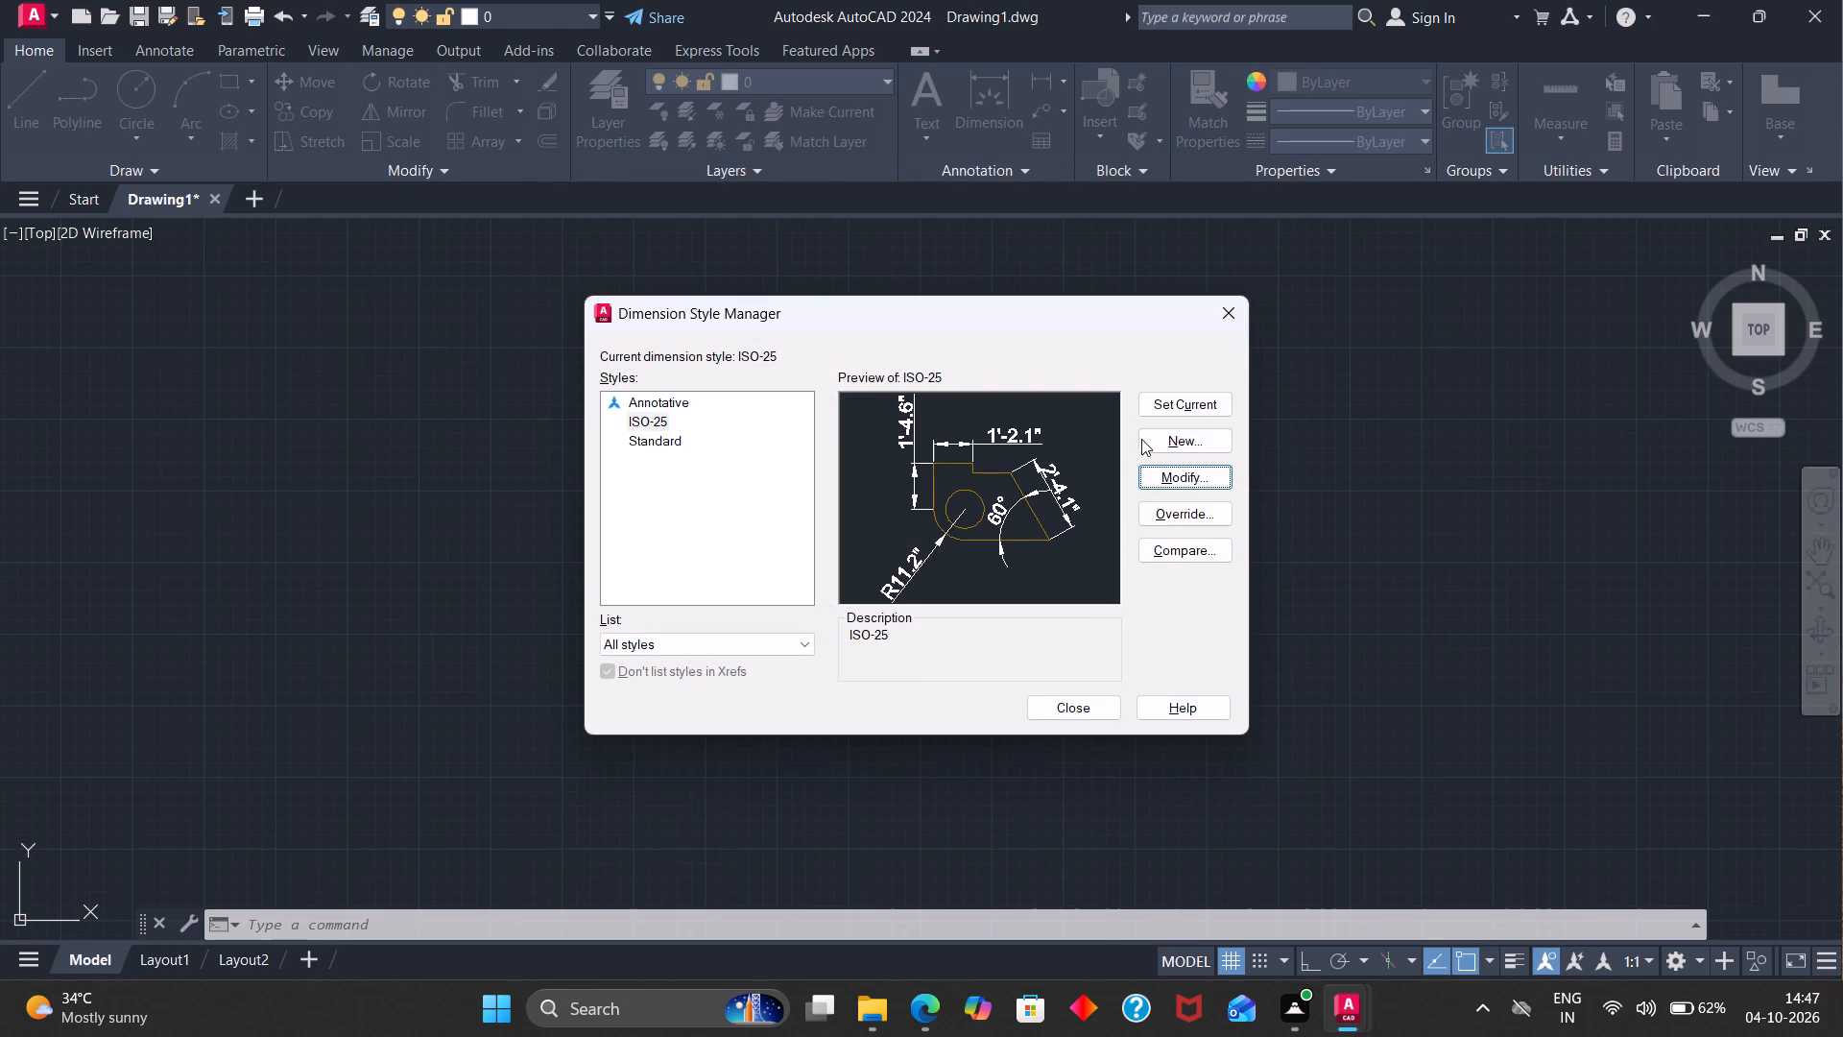
pyautogui.click(1159, 405)
pyautogui.click(1071, 716)
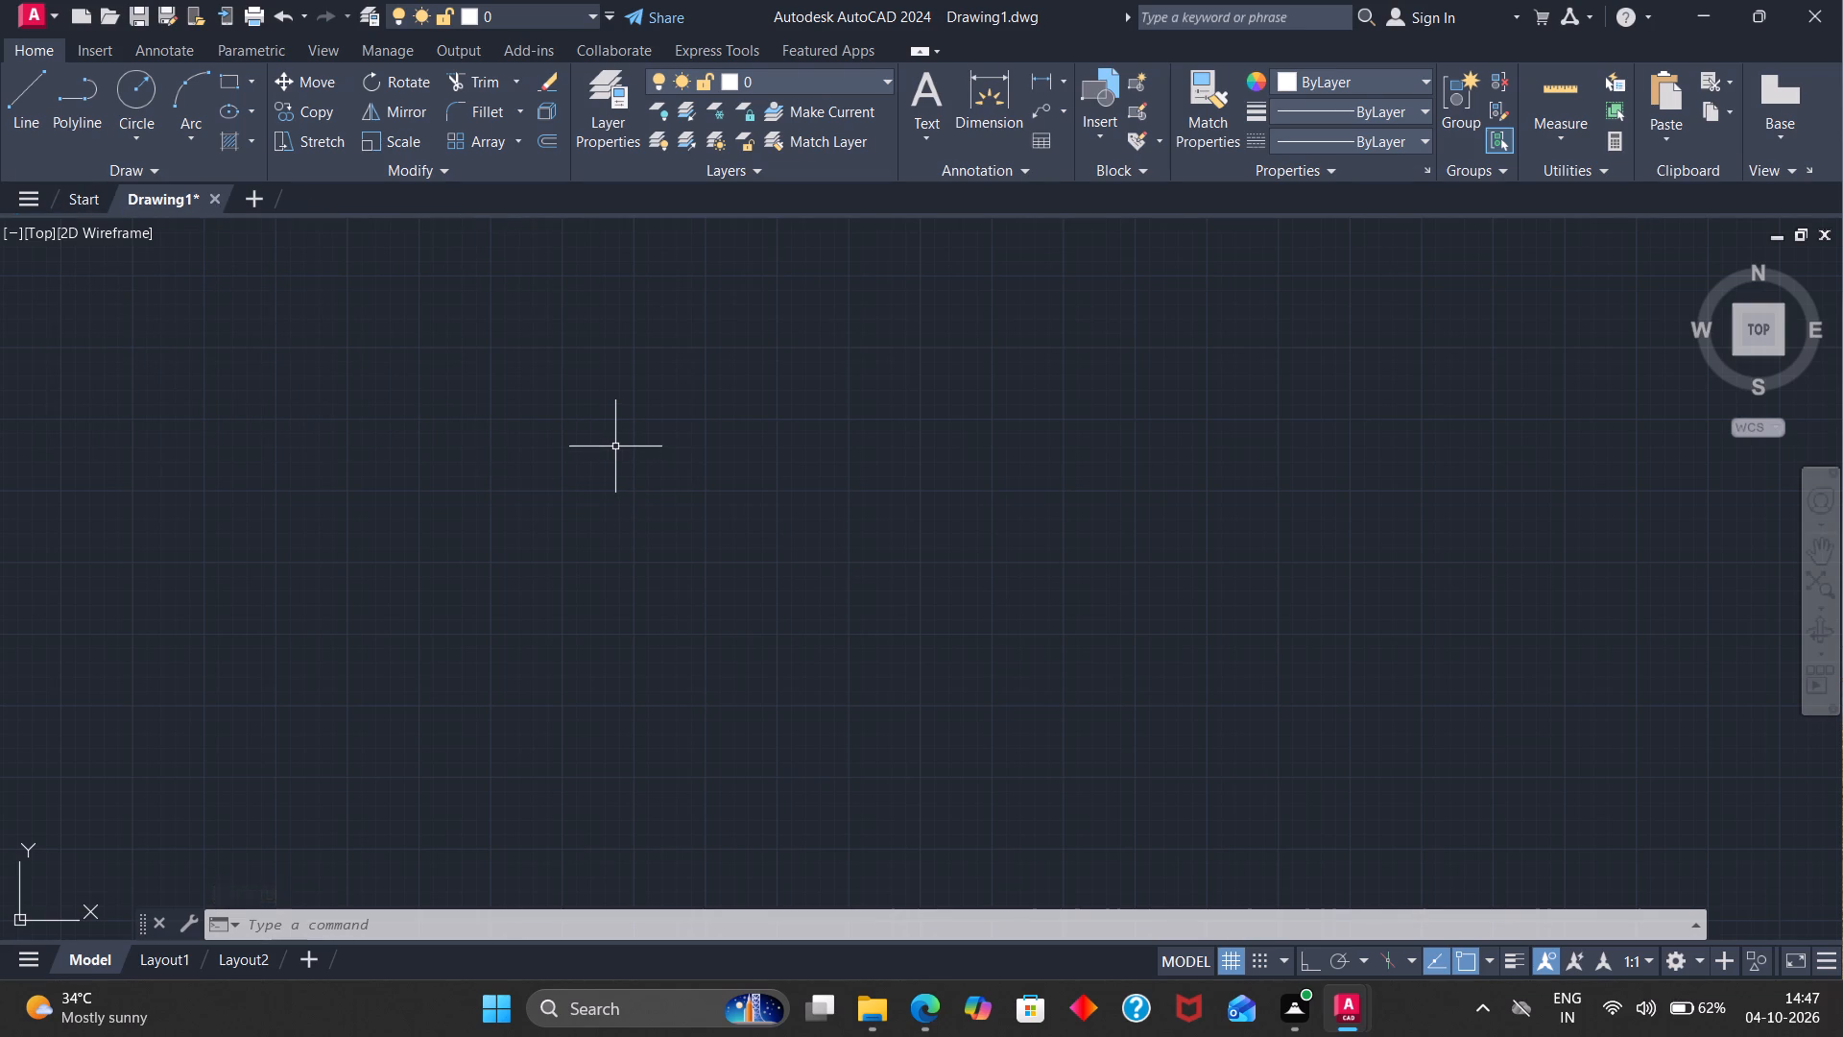
# Draw a 25' by 35' rectangle as the plan's outer boundary.
pyautogui.click(218, 82)
pyautogui.click(439, 435)
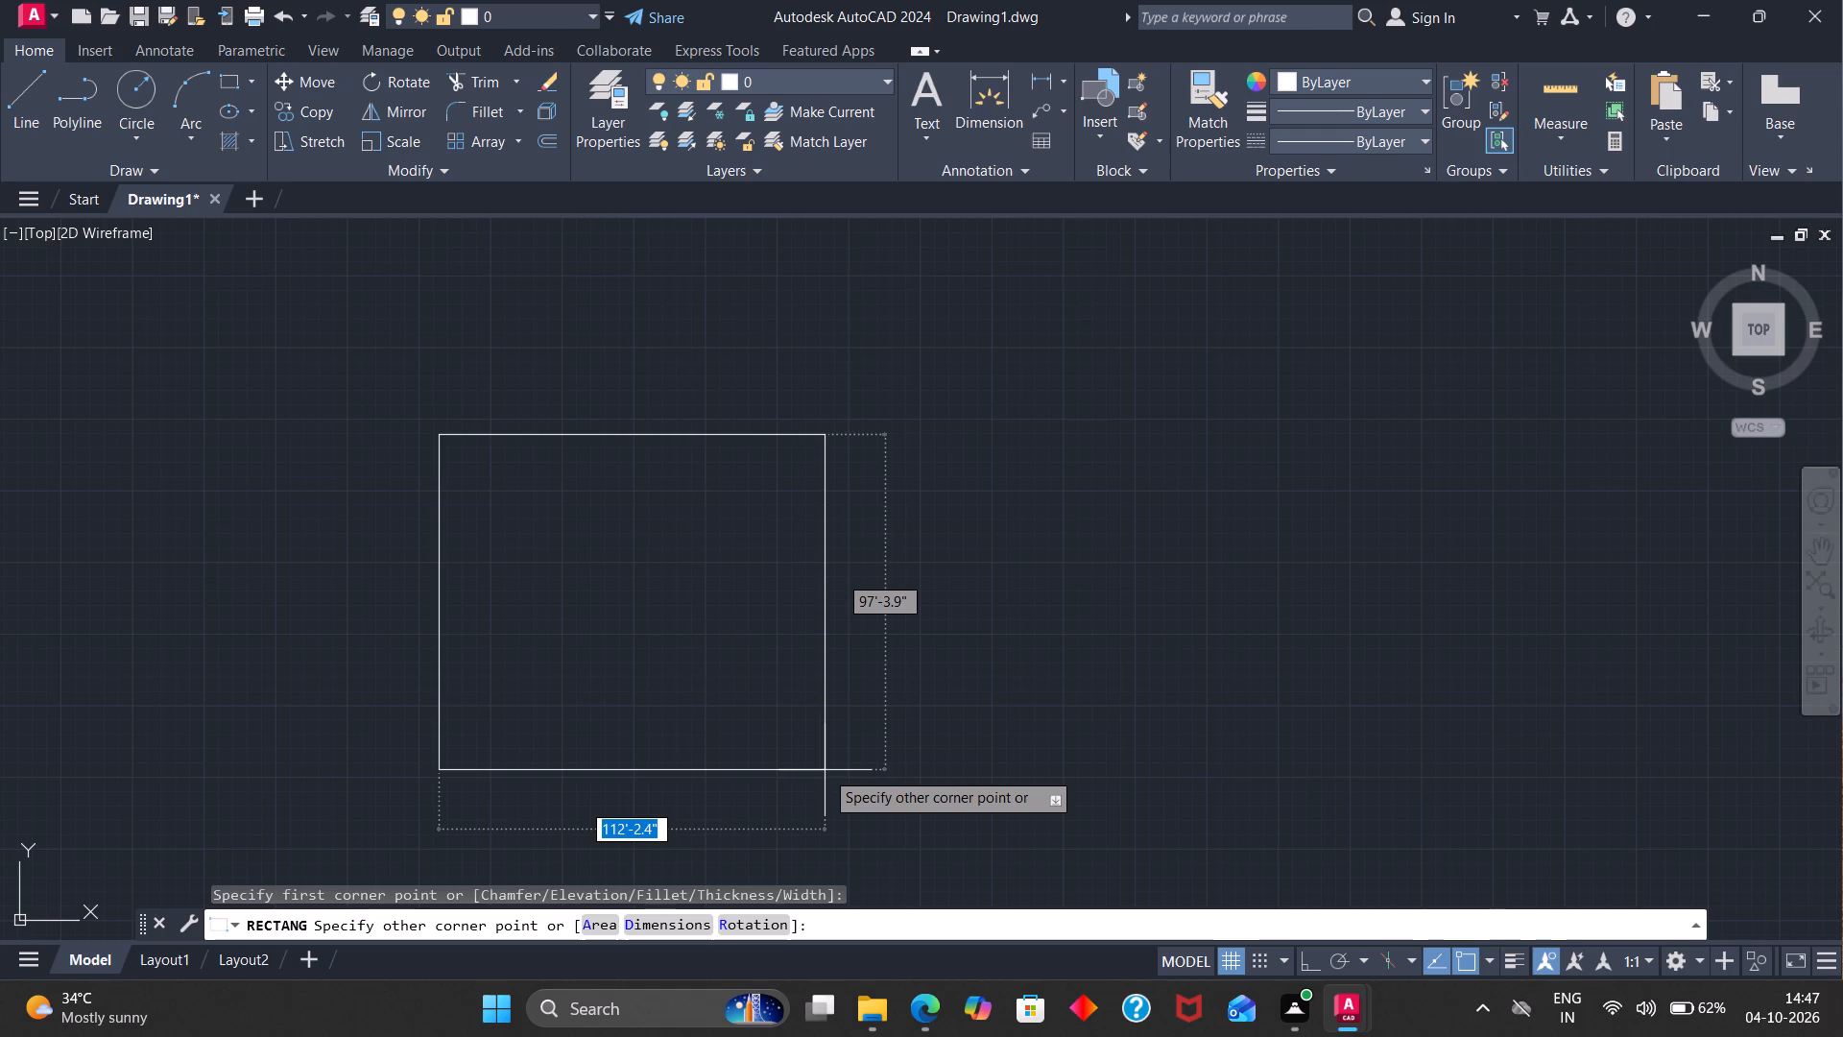
pyautogui.write("25'x")
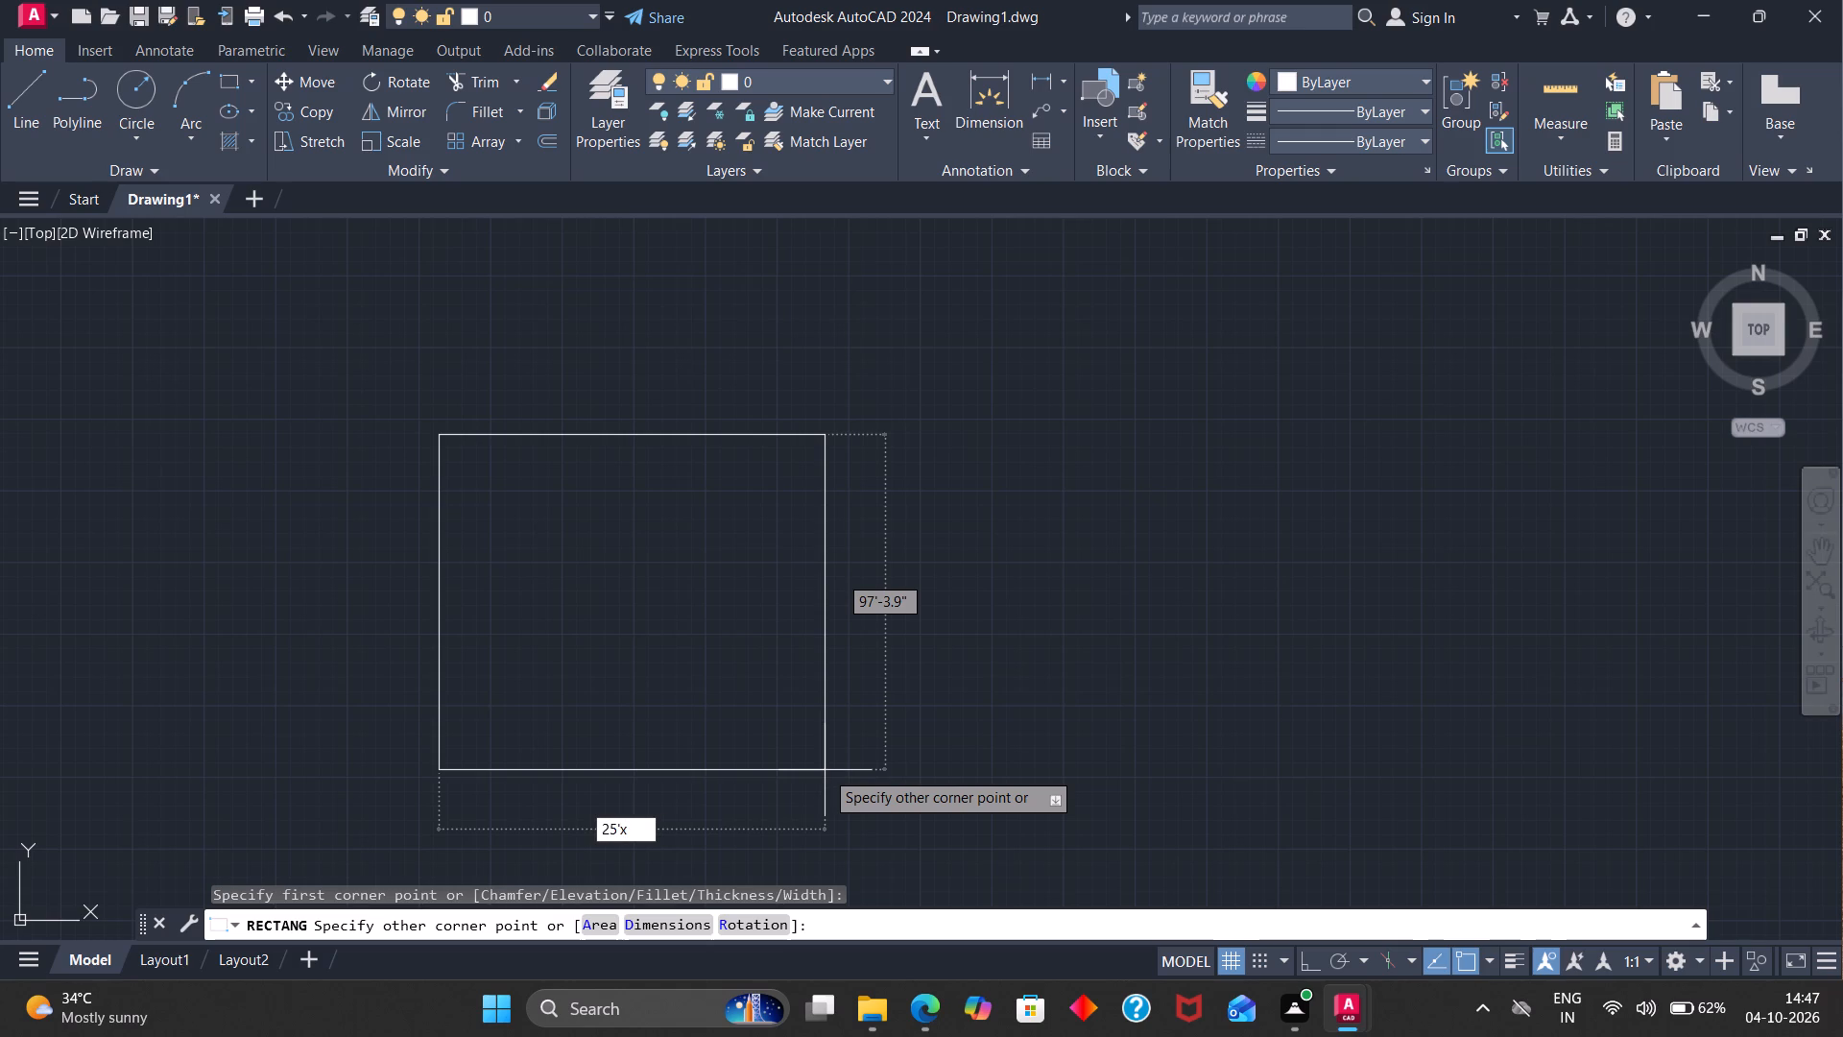
pyautogui.press('BackSpace')
pyautogui.press(',')
pyautogui.write('35')
pyautogui.press("'")
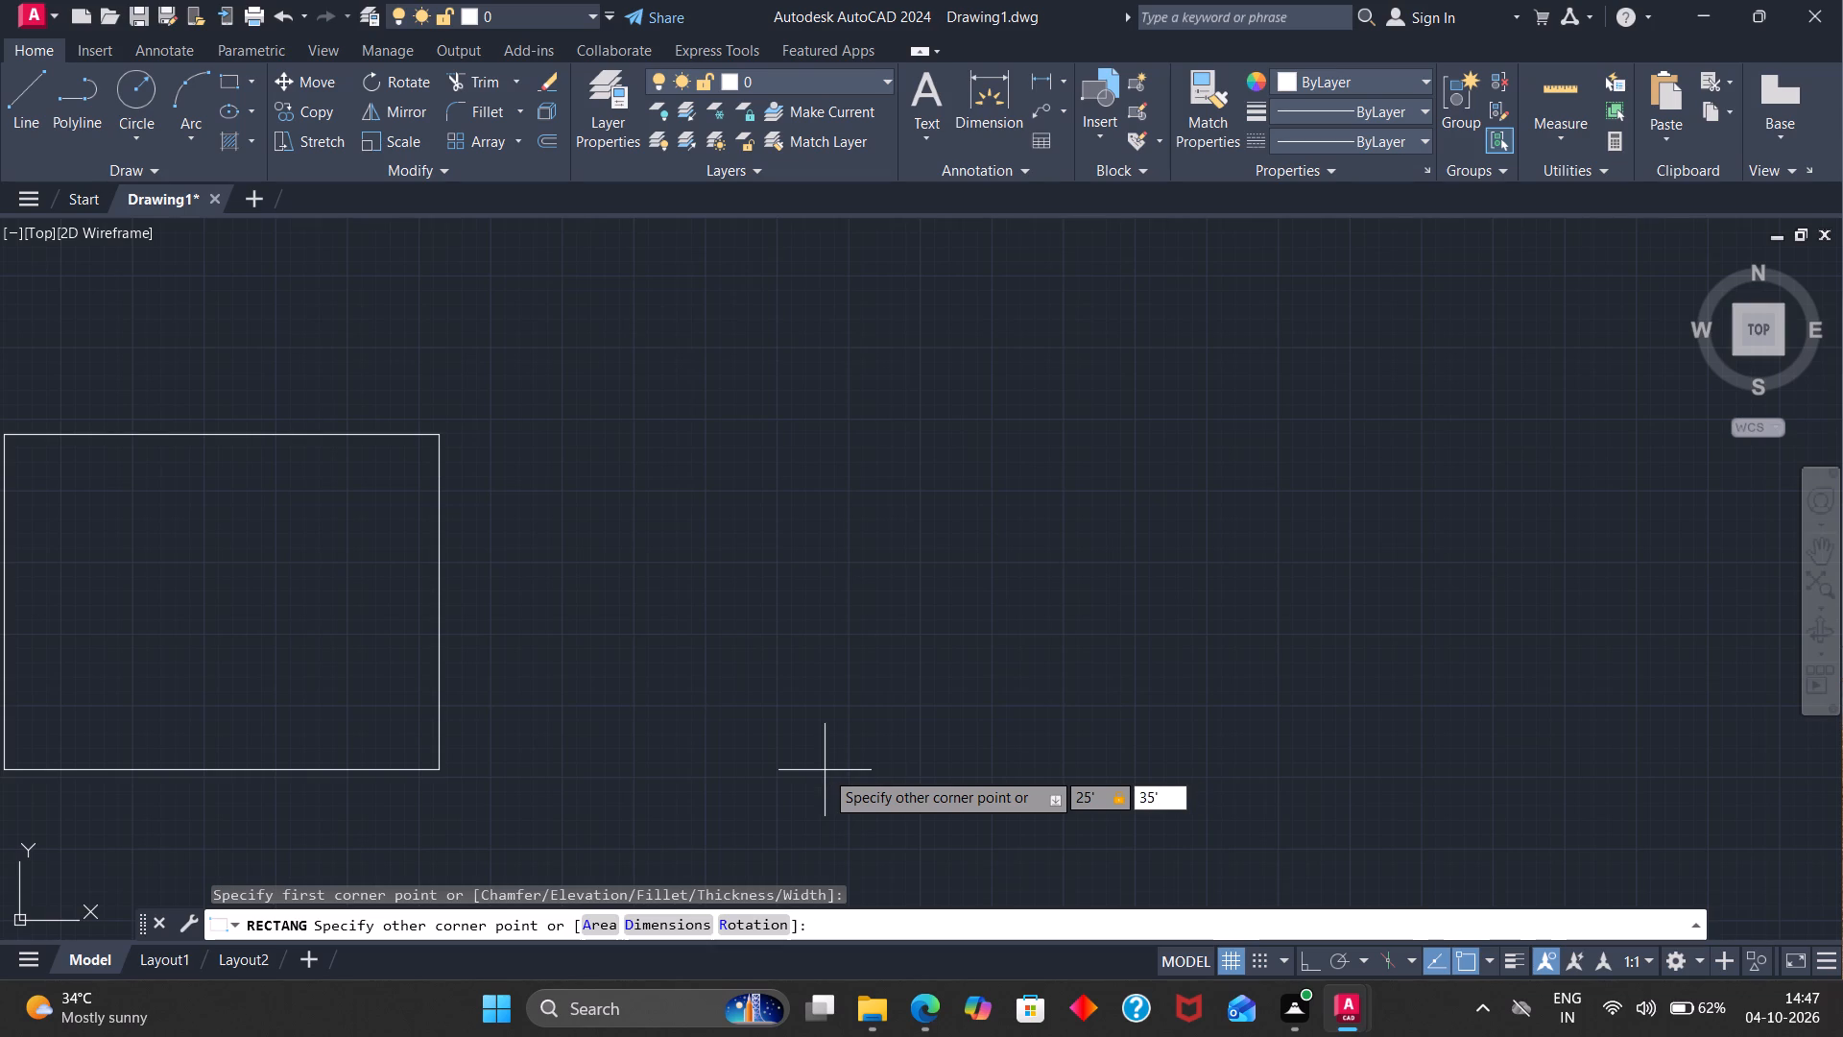
pyautogui.press('Return')
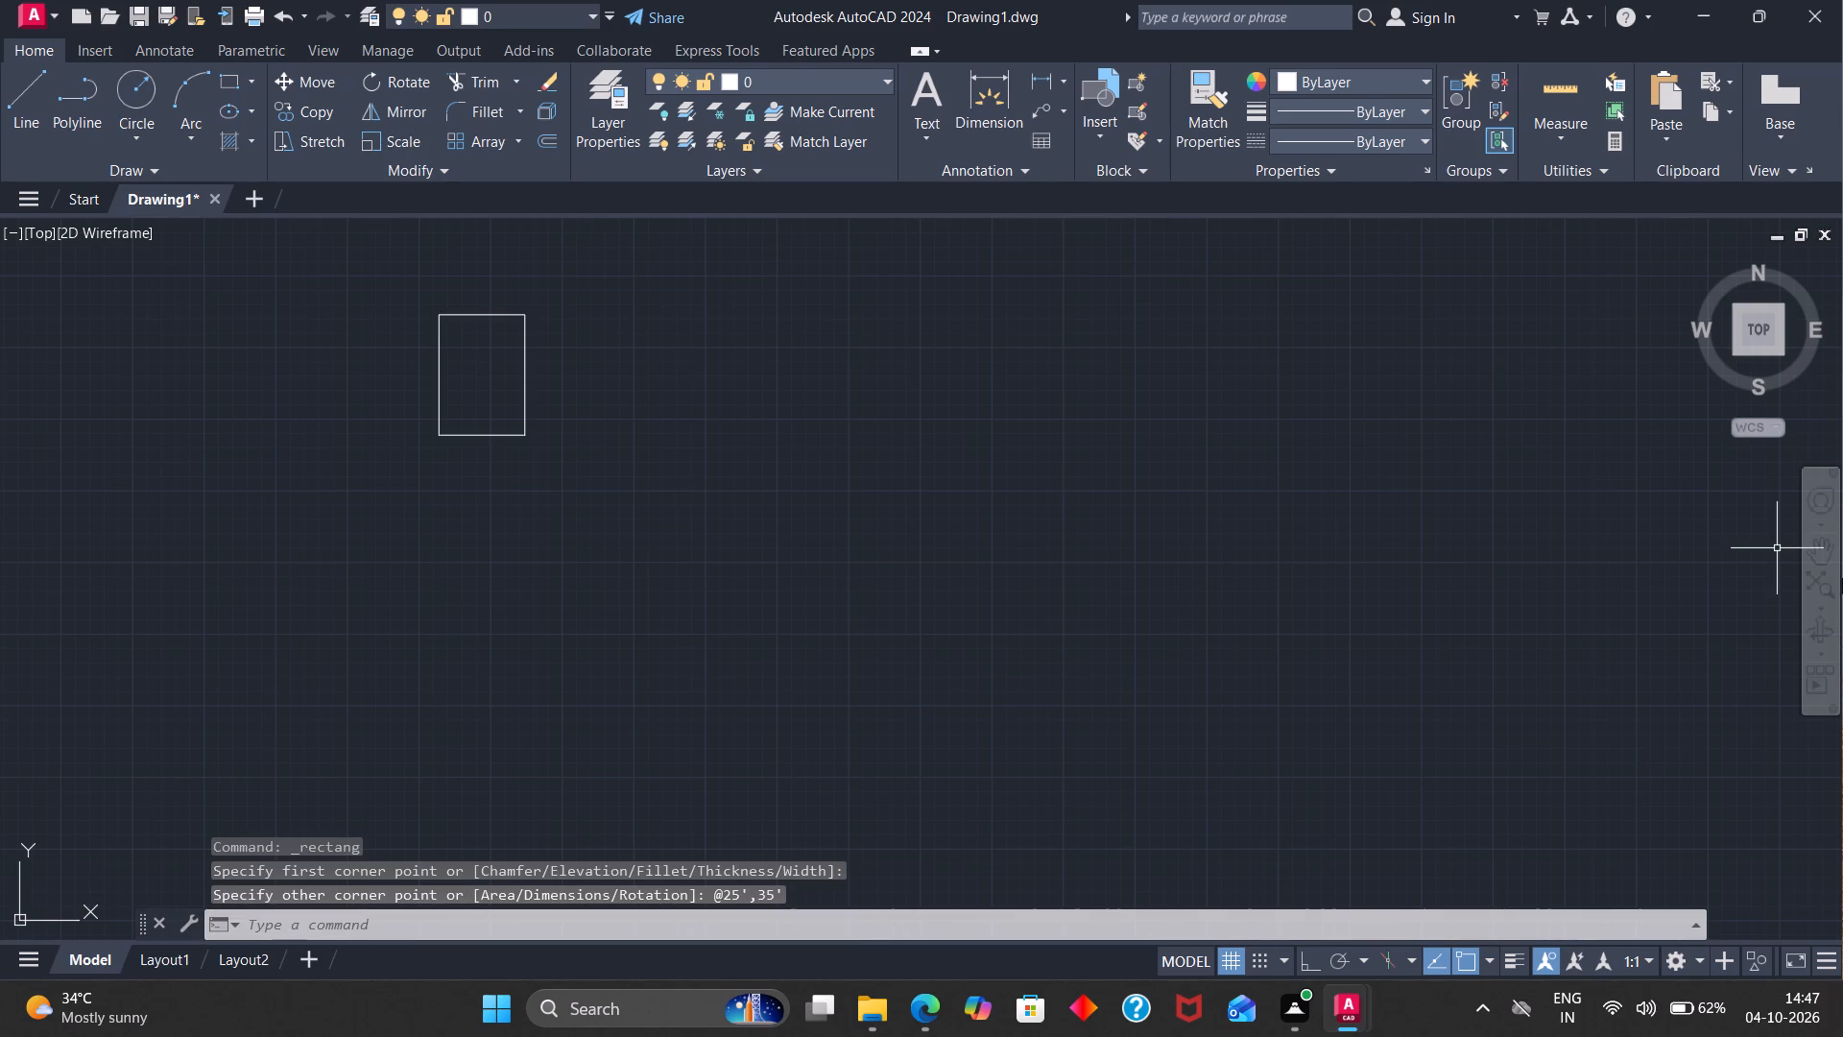
# Offset the 25' by 35' boundary rectangle 9" inward to form the outer wall thickness.
pyautogui.click(1829, 544)
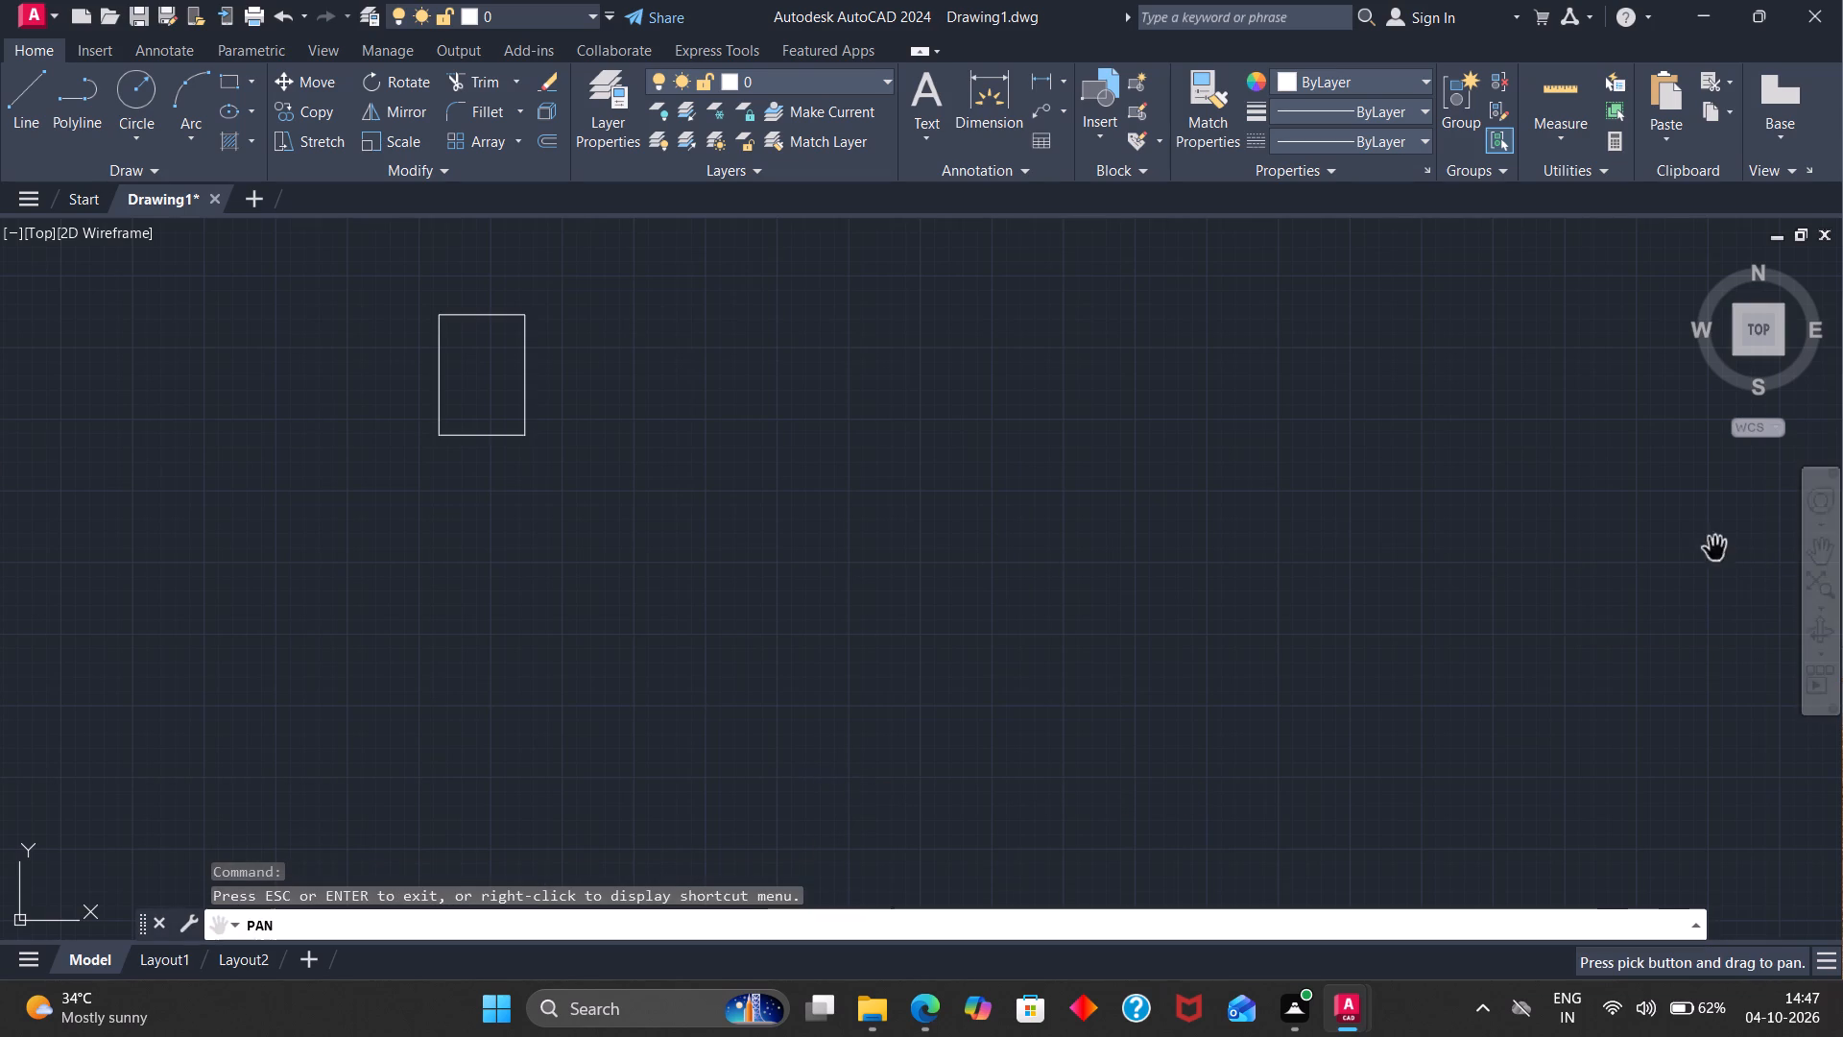
pyautogui.moveTo(605, 510); pyautogui.dragTo(618, 683)
pyautogui.scroll(2, 492, 568)
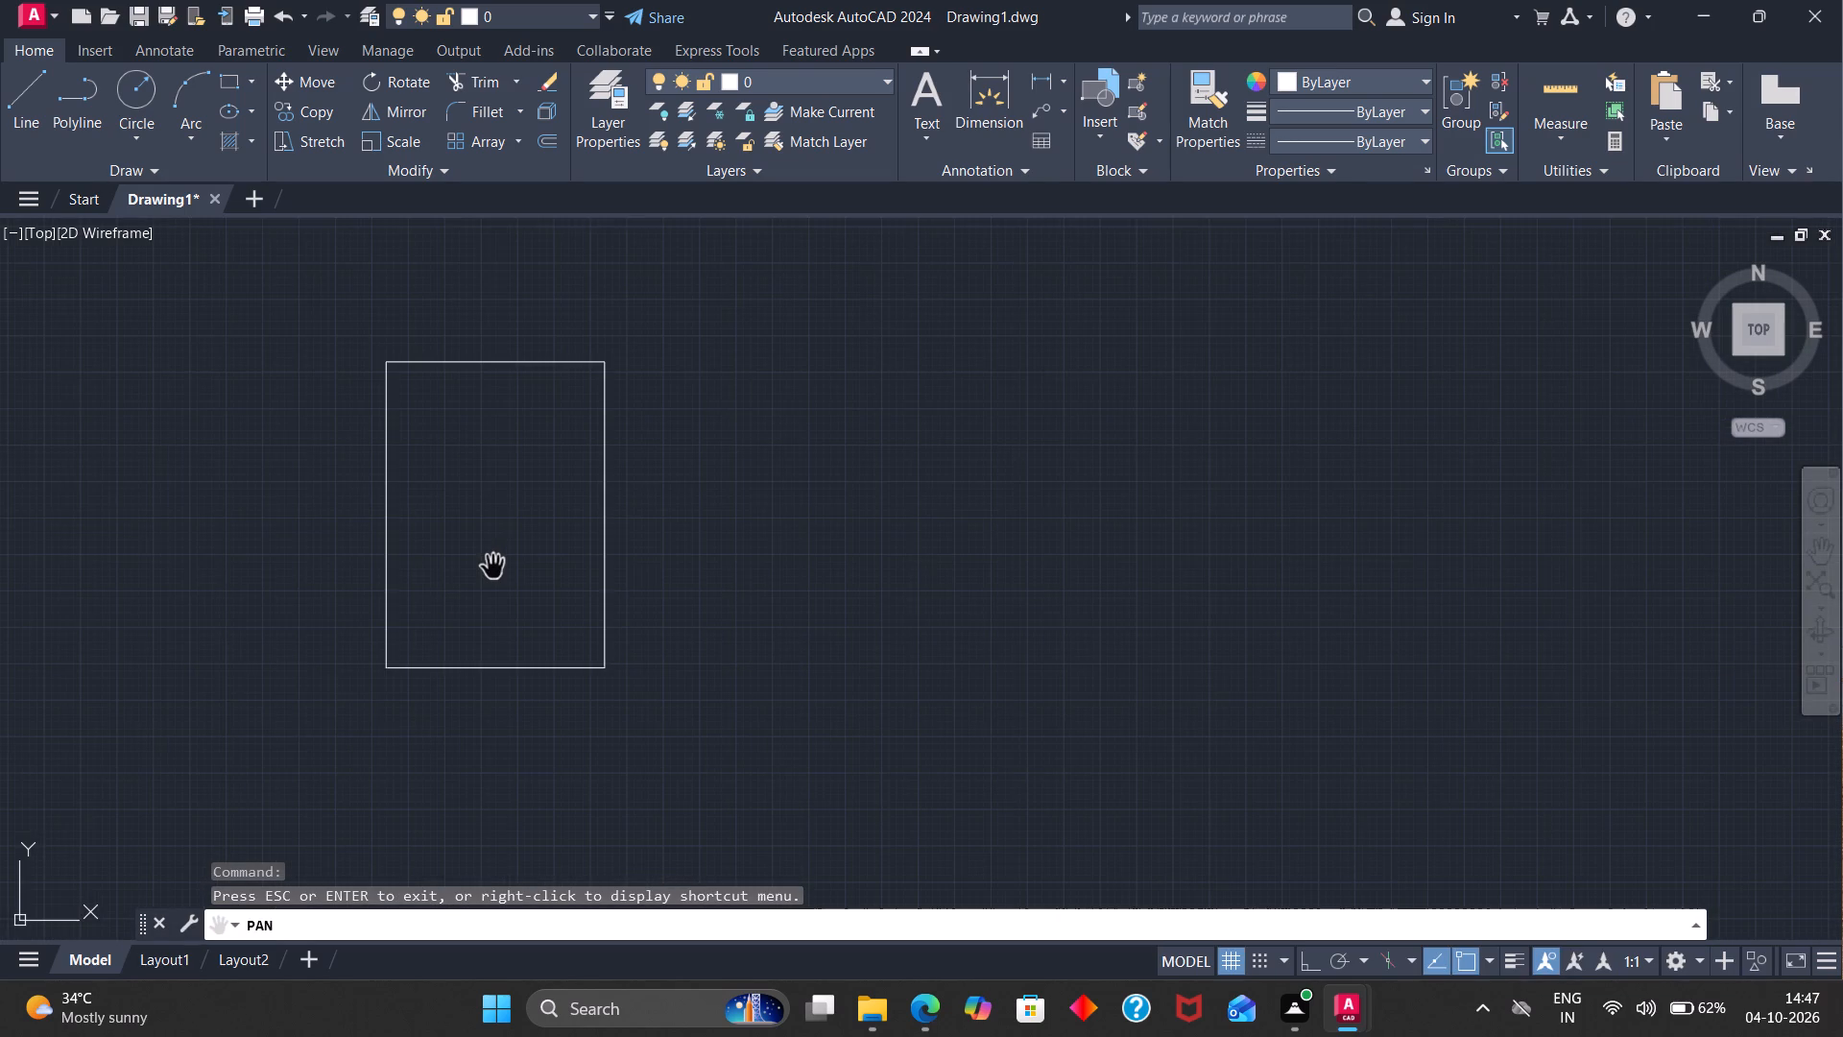
pyautogui.moveTo(412, 511); pyautogui.dragTo(569, 584)
pyautogui.scroll(1, 585, 582)
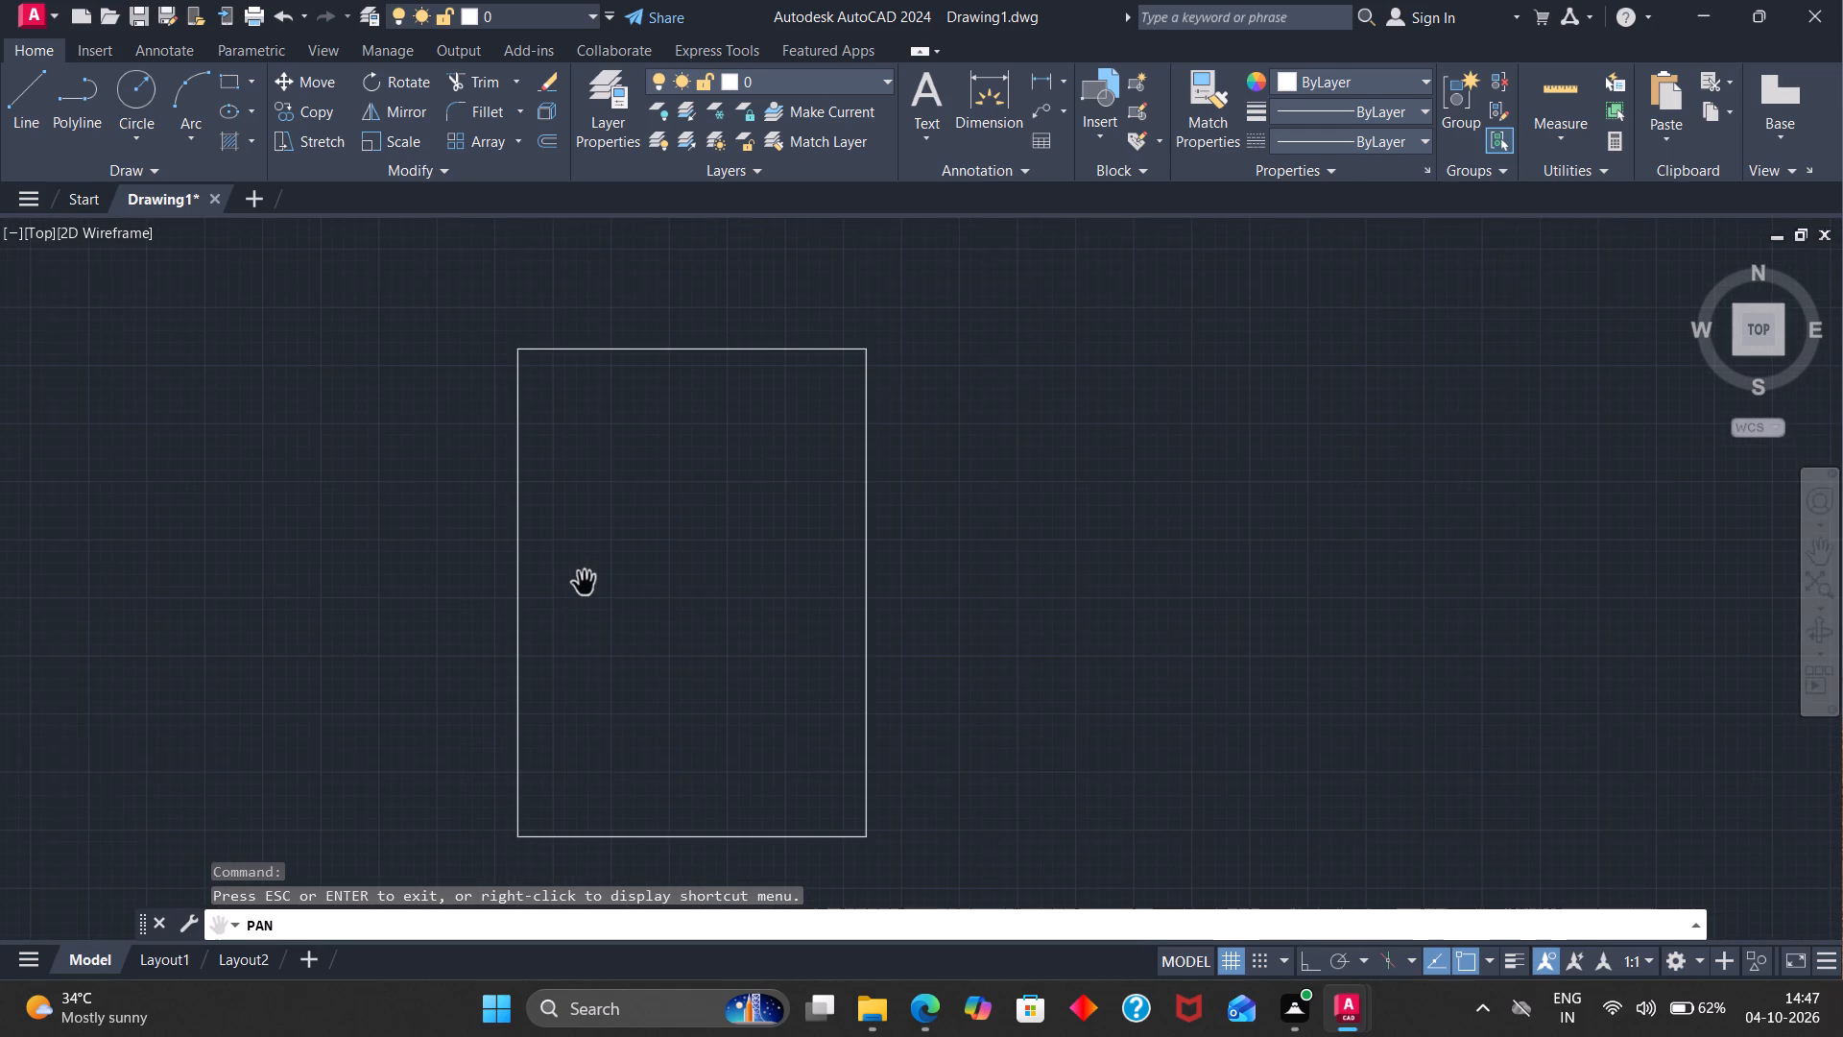
pyautogui.press('Escape')
pyautogui.press('o')
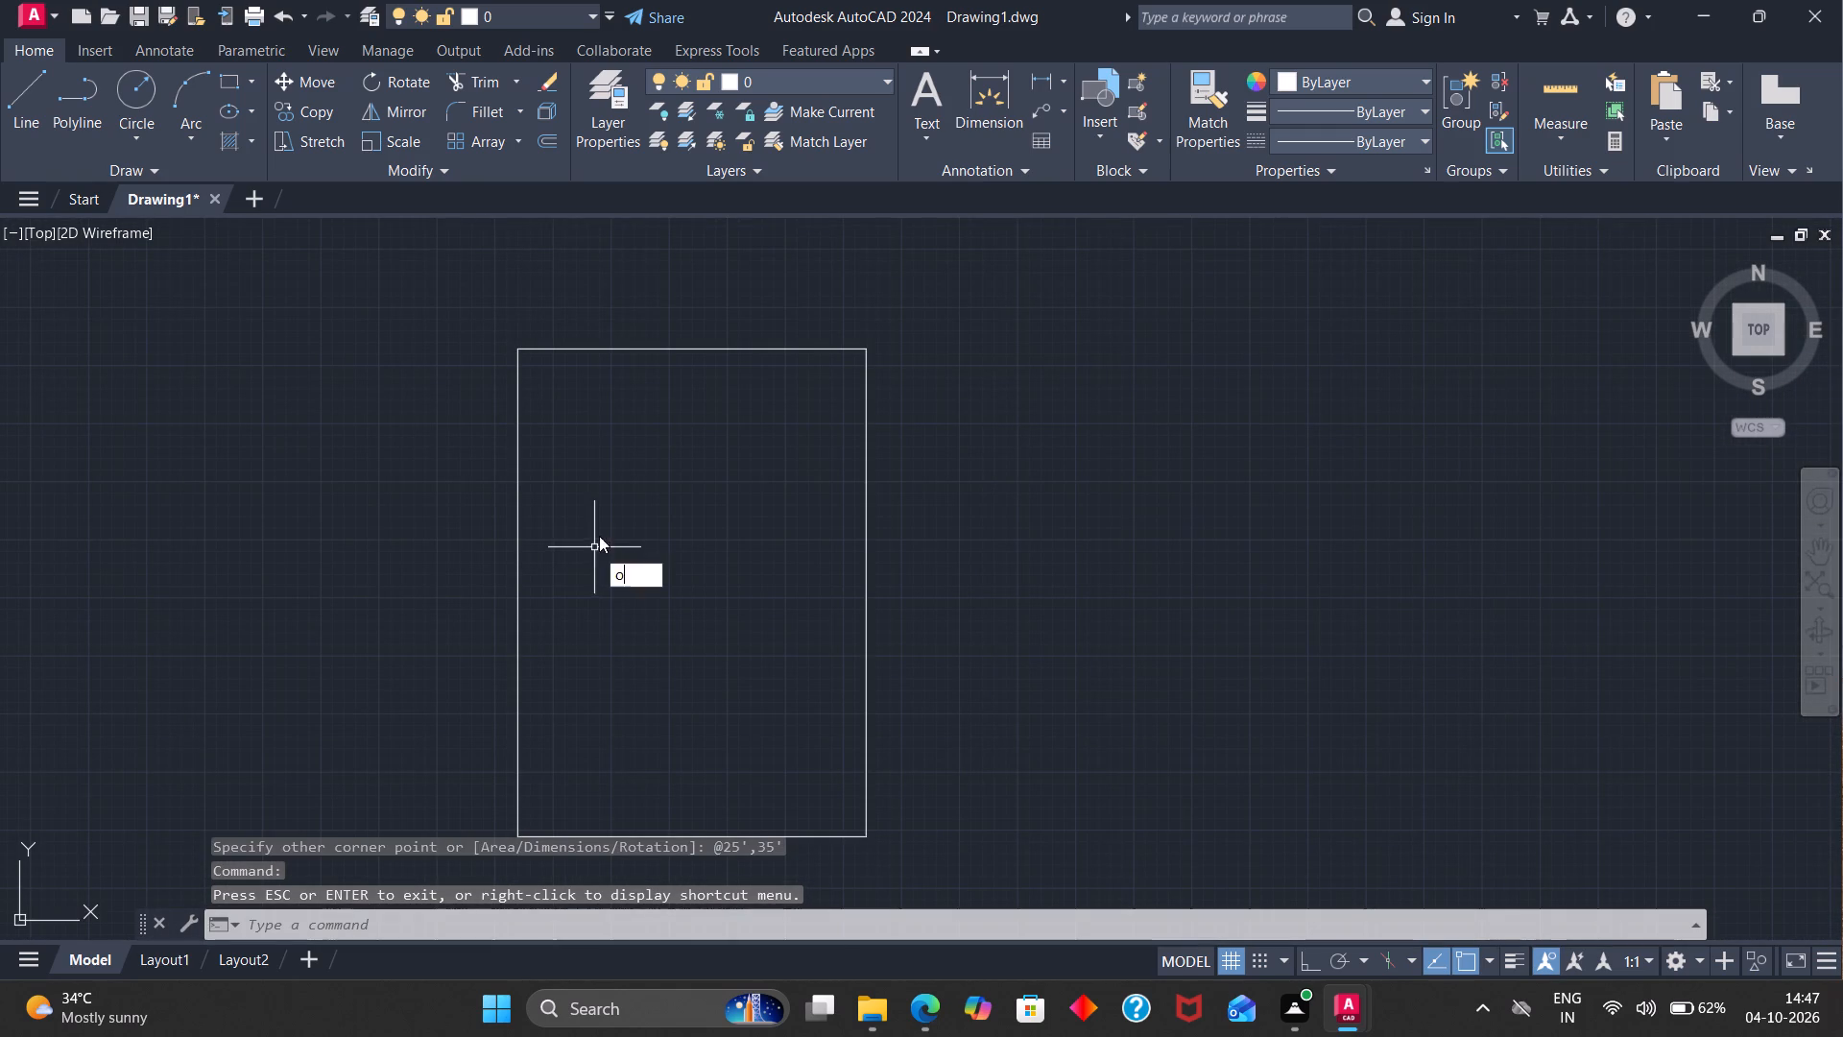
pyautogui.press('Return')
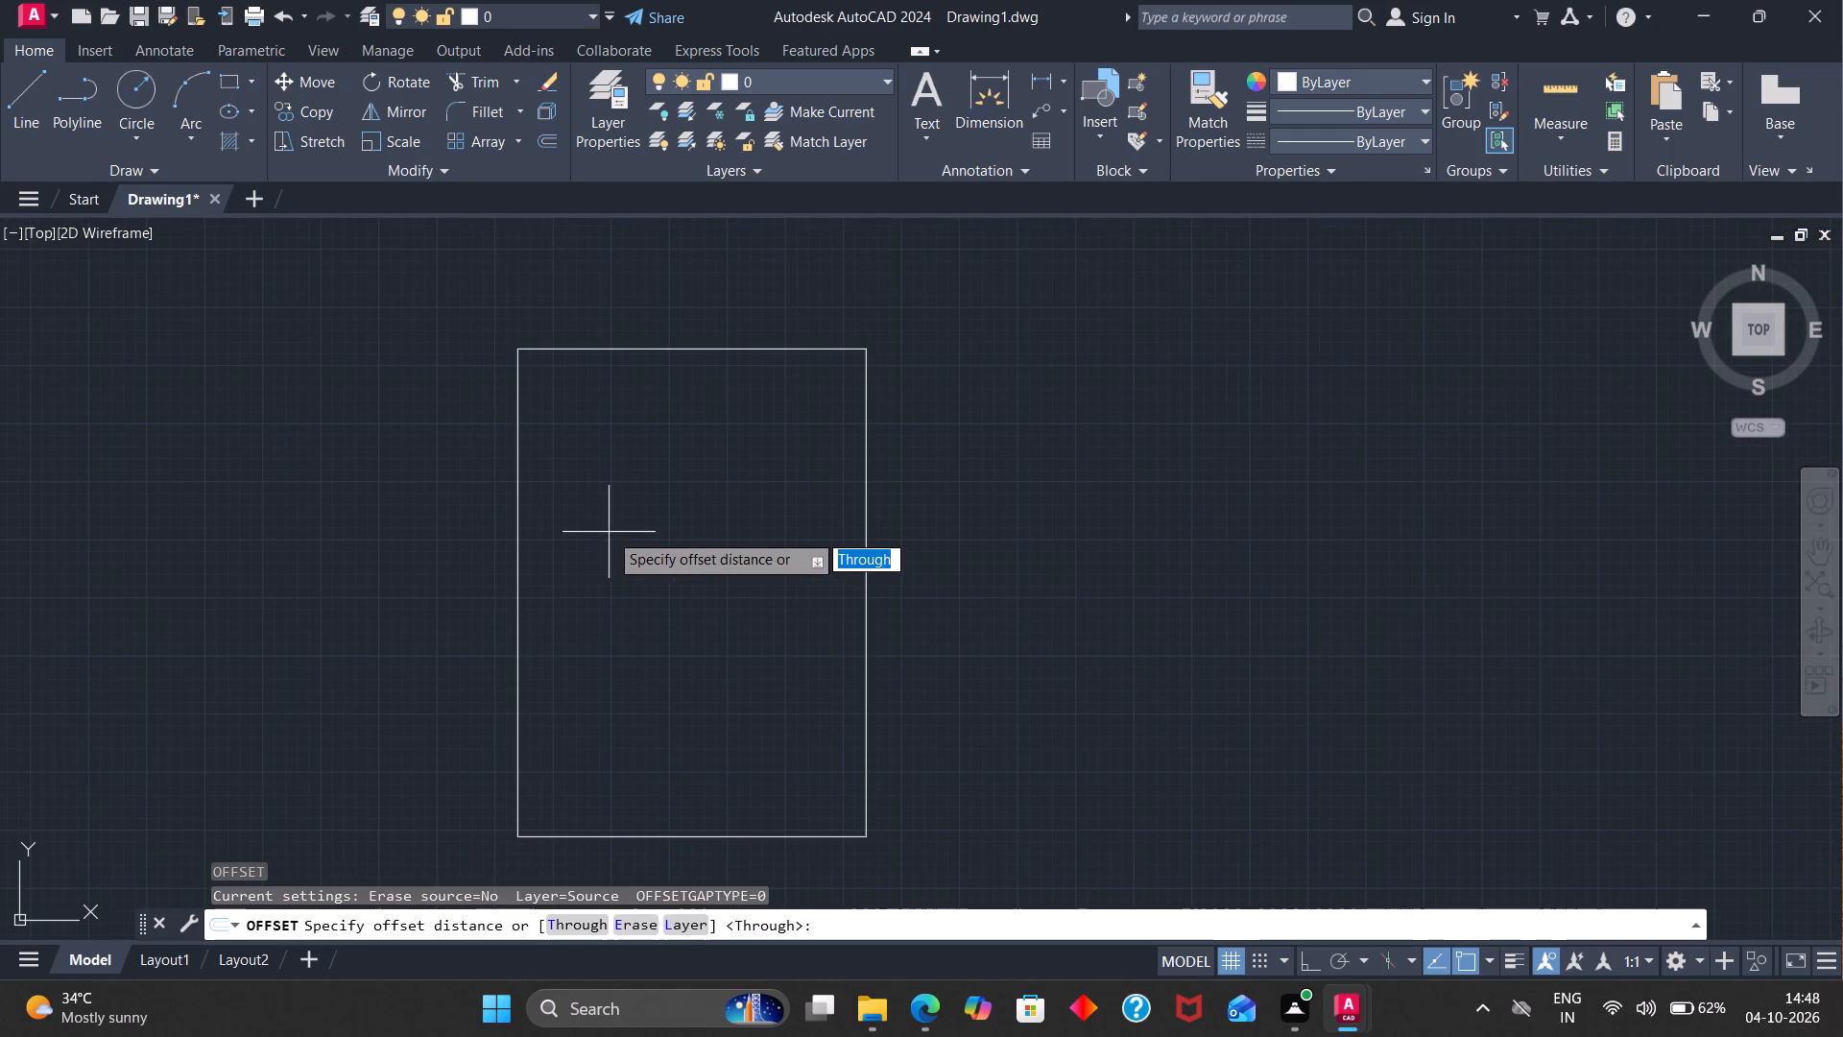
pyautogui.press('9')
pyautogui.press('Return')
pyautogui.click(668, 350)
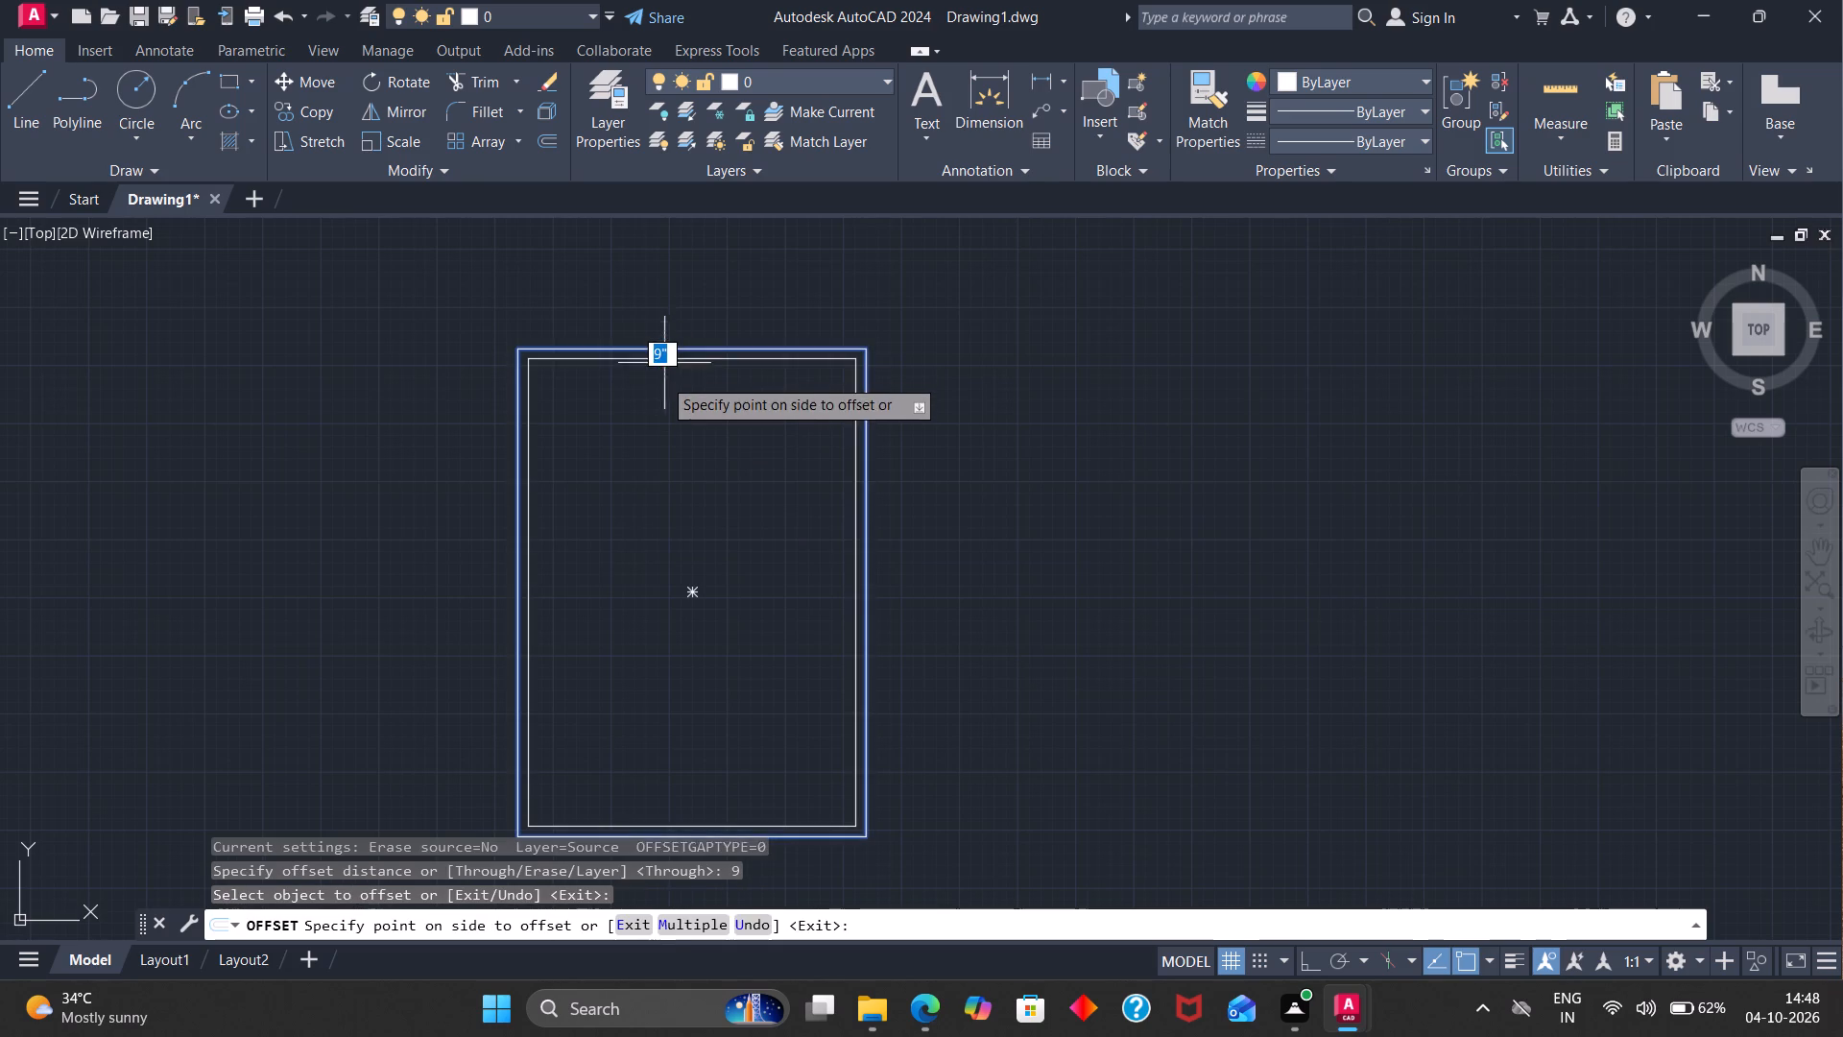
pyautogui.click(662, 391)
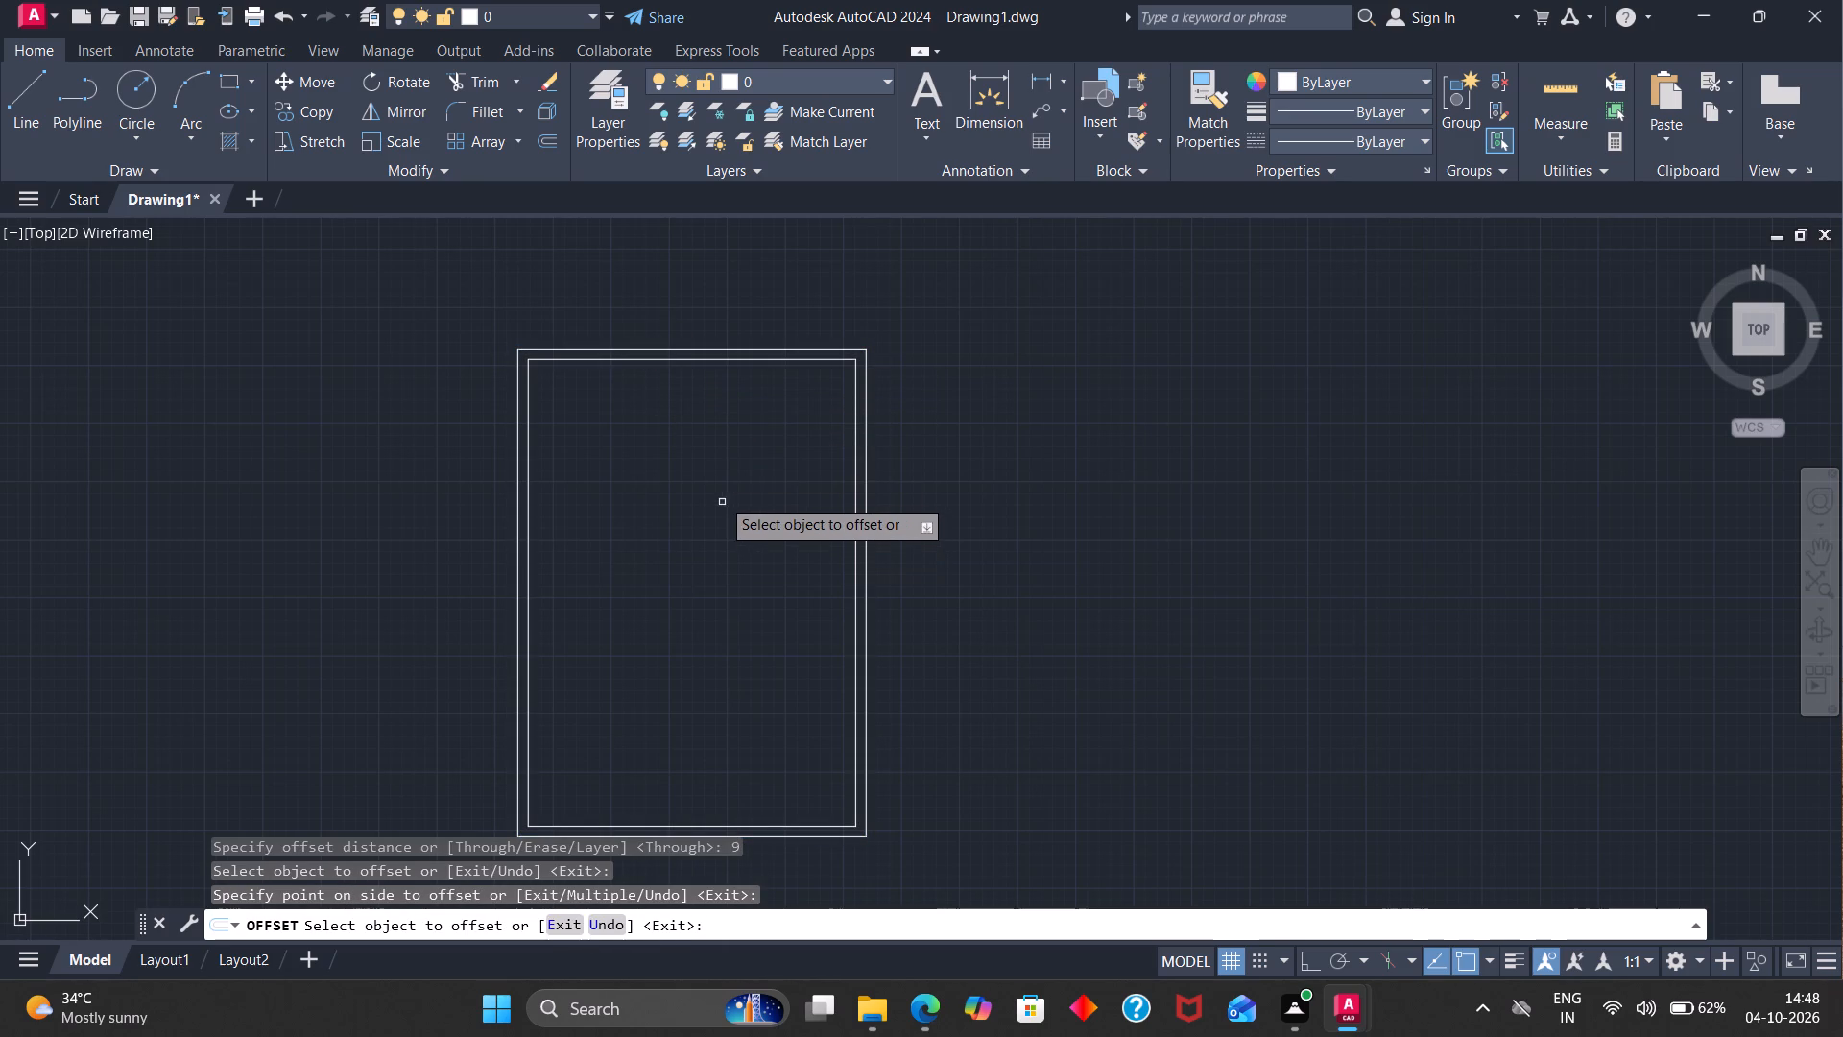
pyautogui.press('Escape')
# Explode both the outer and inner wall rectangles into separate lines.
pyautogui.moveTo(964, 249); pyautogui.dragTo(346, 812)
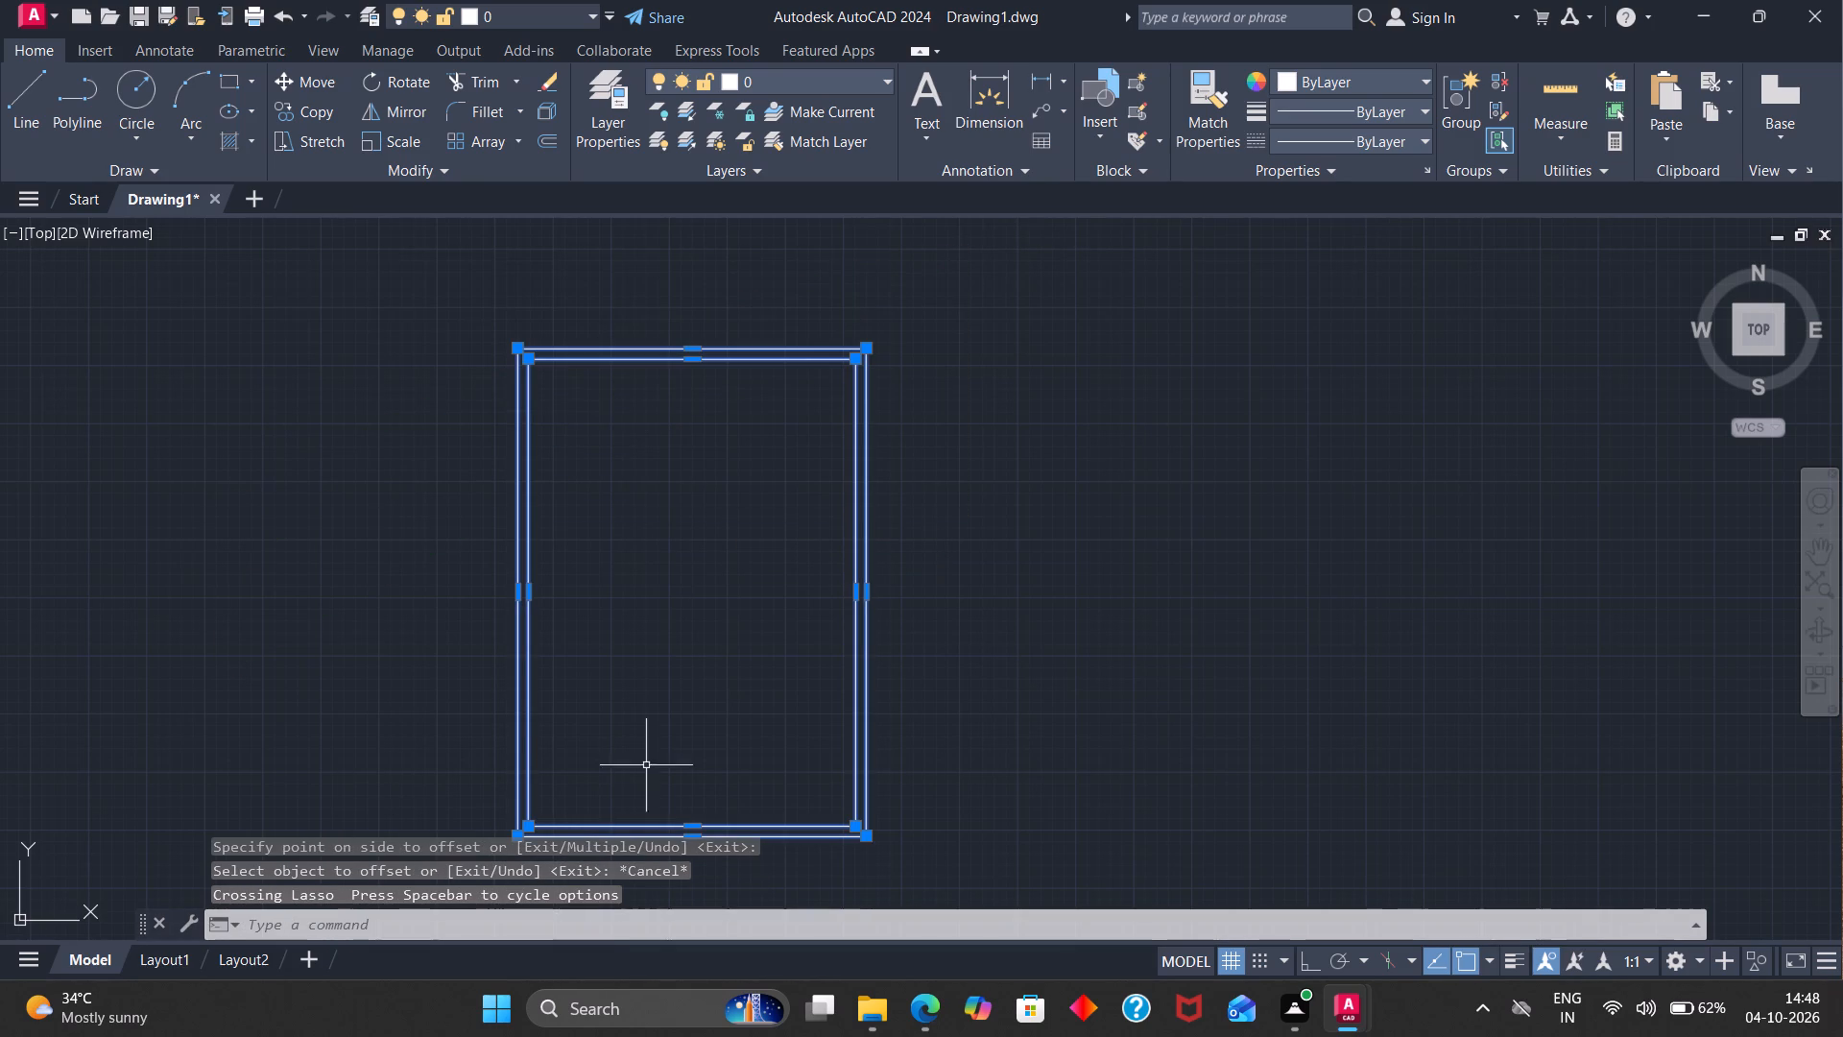
pyautogui.press('x')
pyautogui.press('Return')
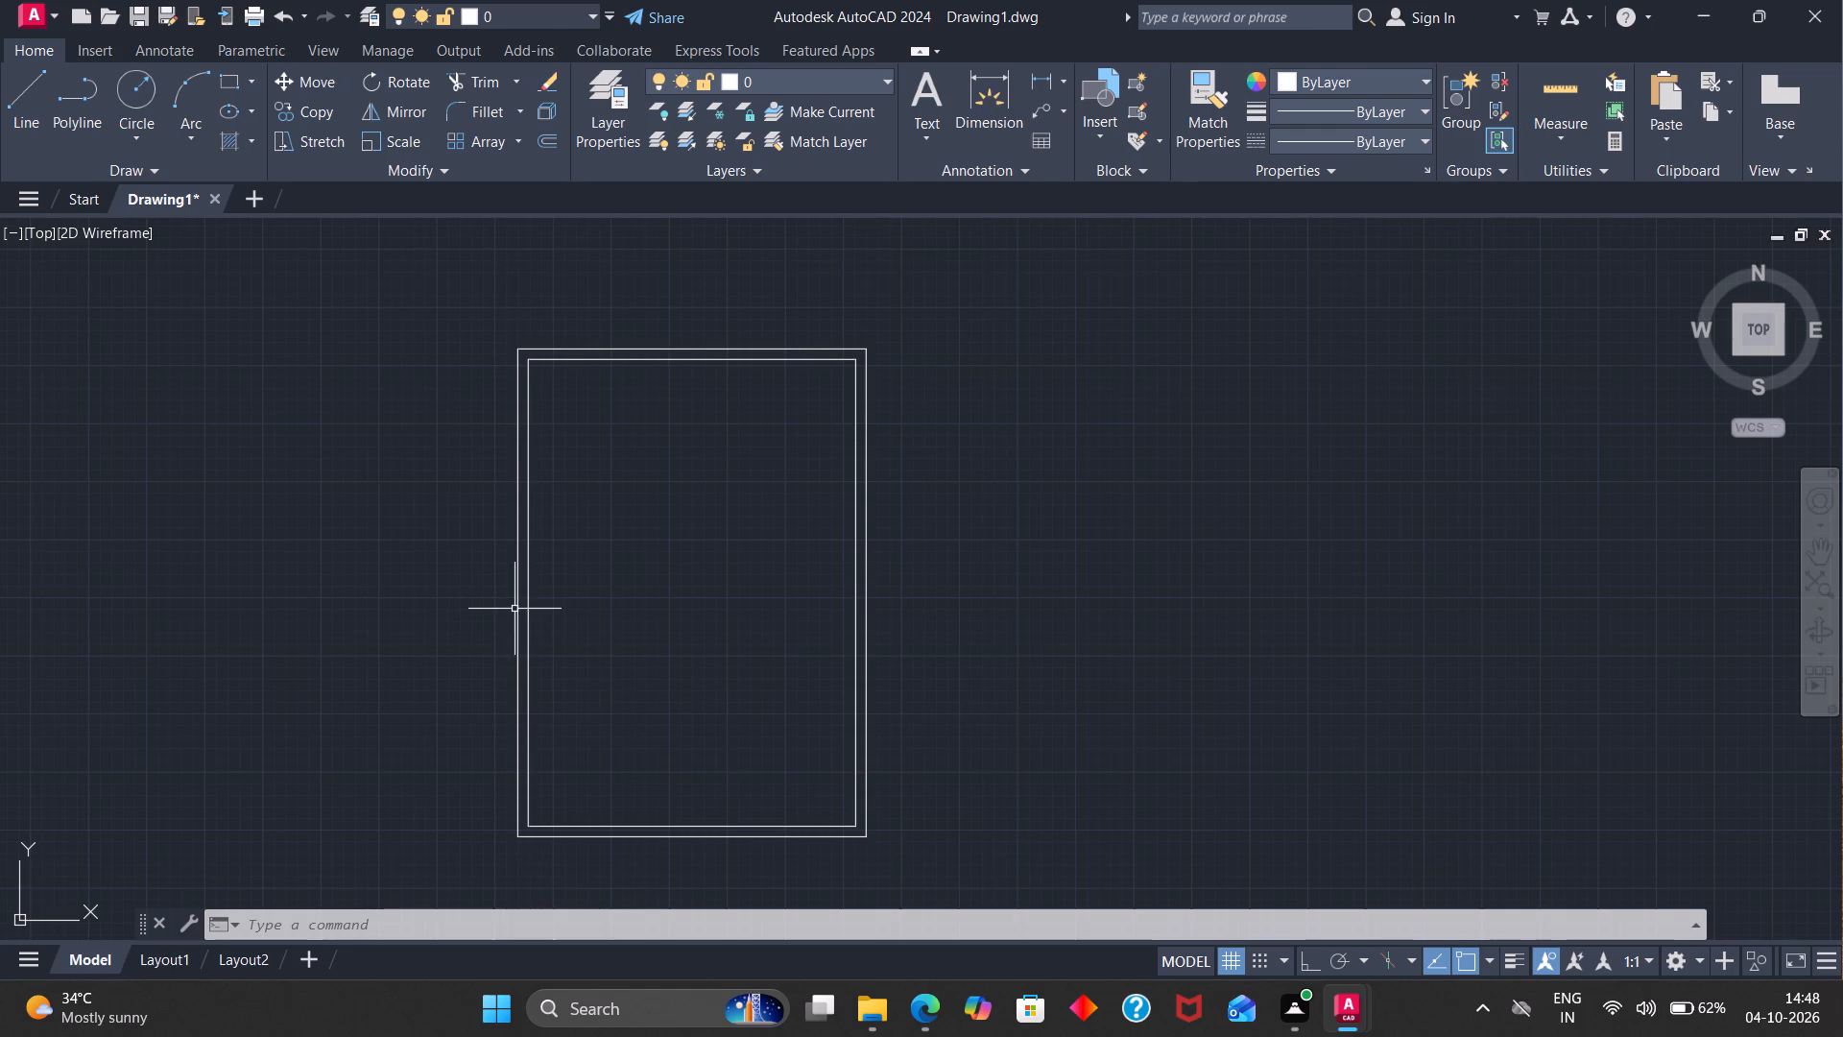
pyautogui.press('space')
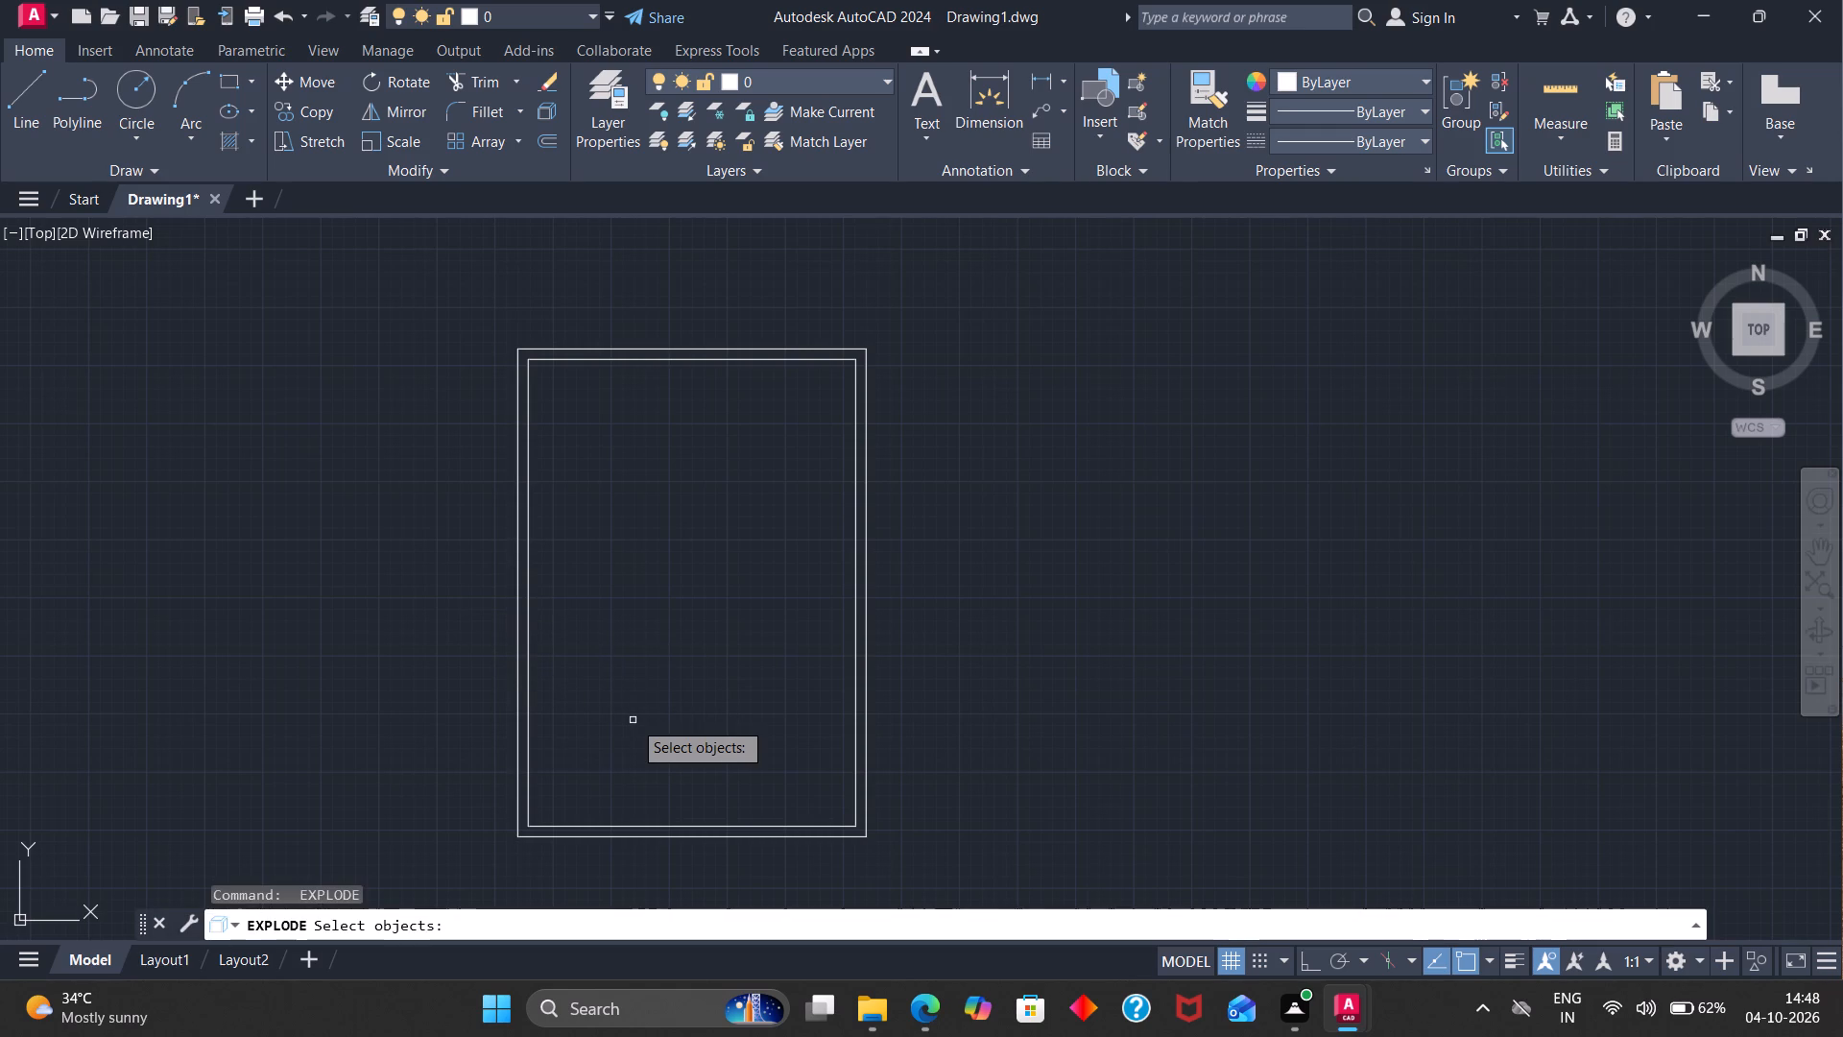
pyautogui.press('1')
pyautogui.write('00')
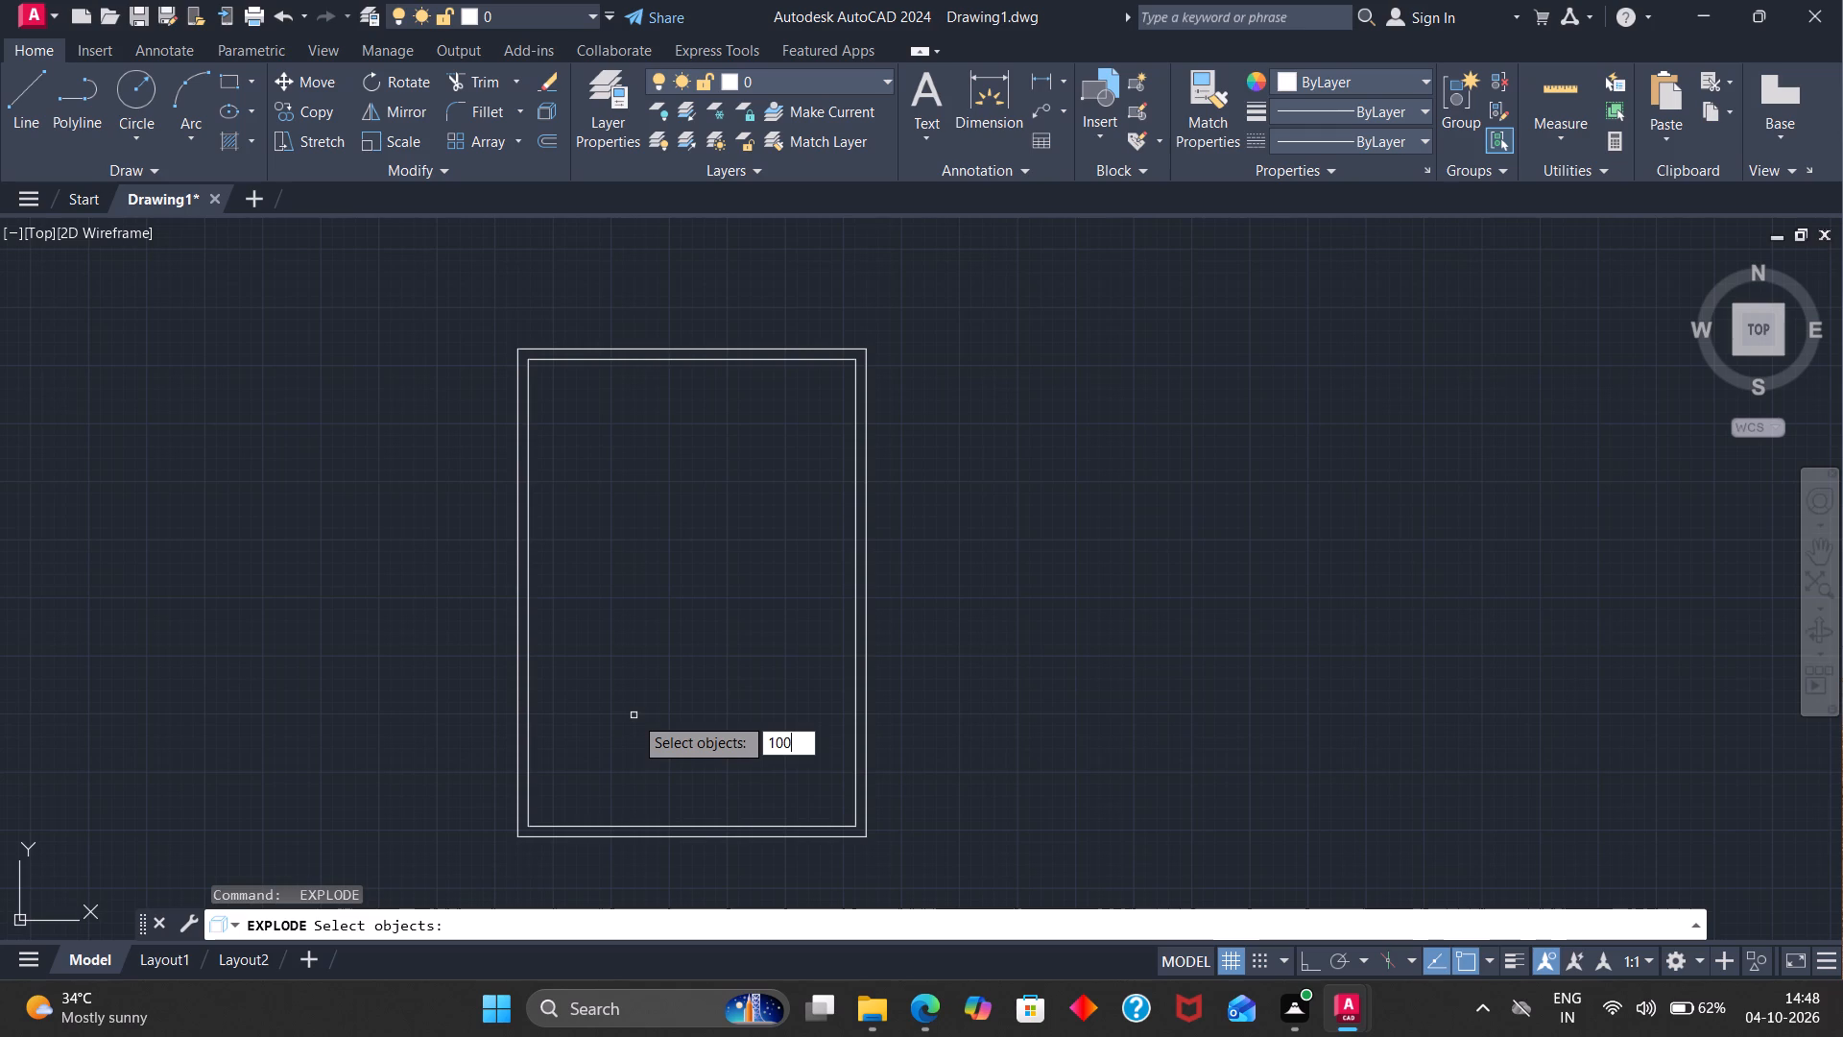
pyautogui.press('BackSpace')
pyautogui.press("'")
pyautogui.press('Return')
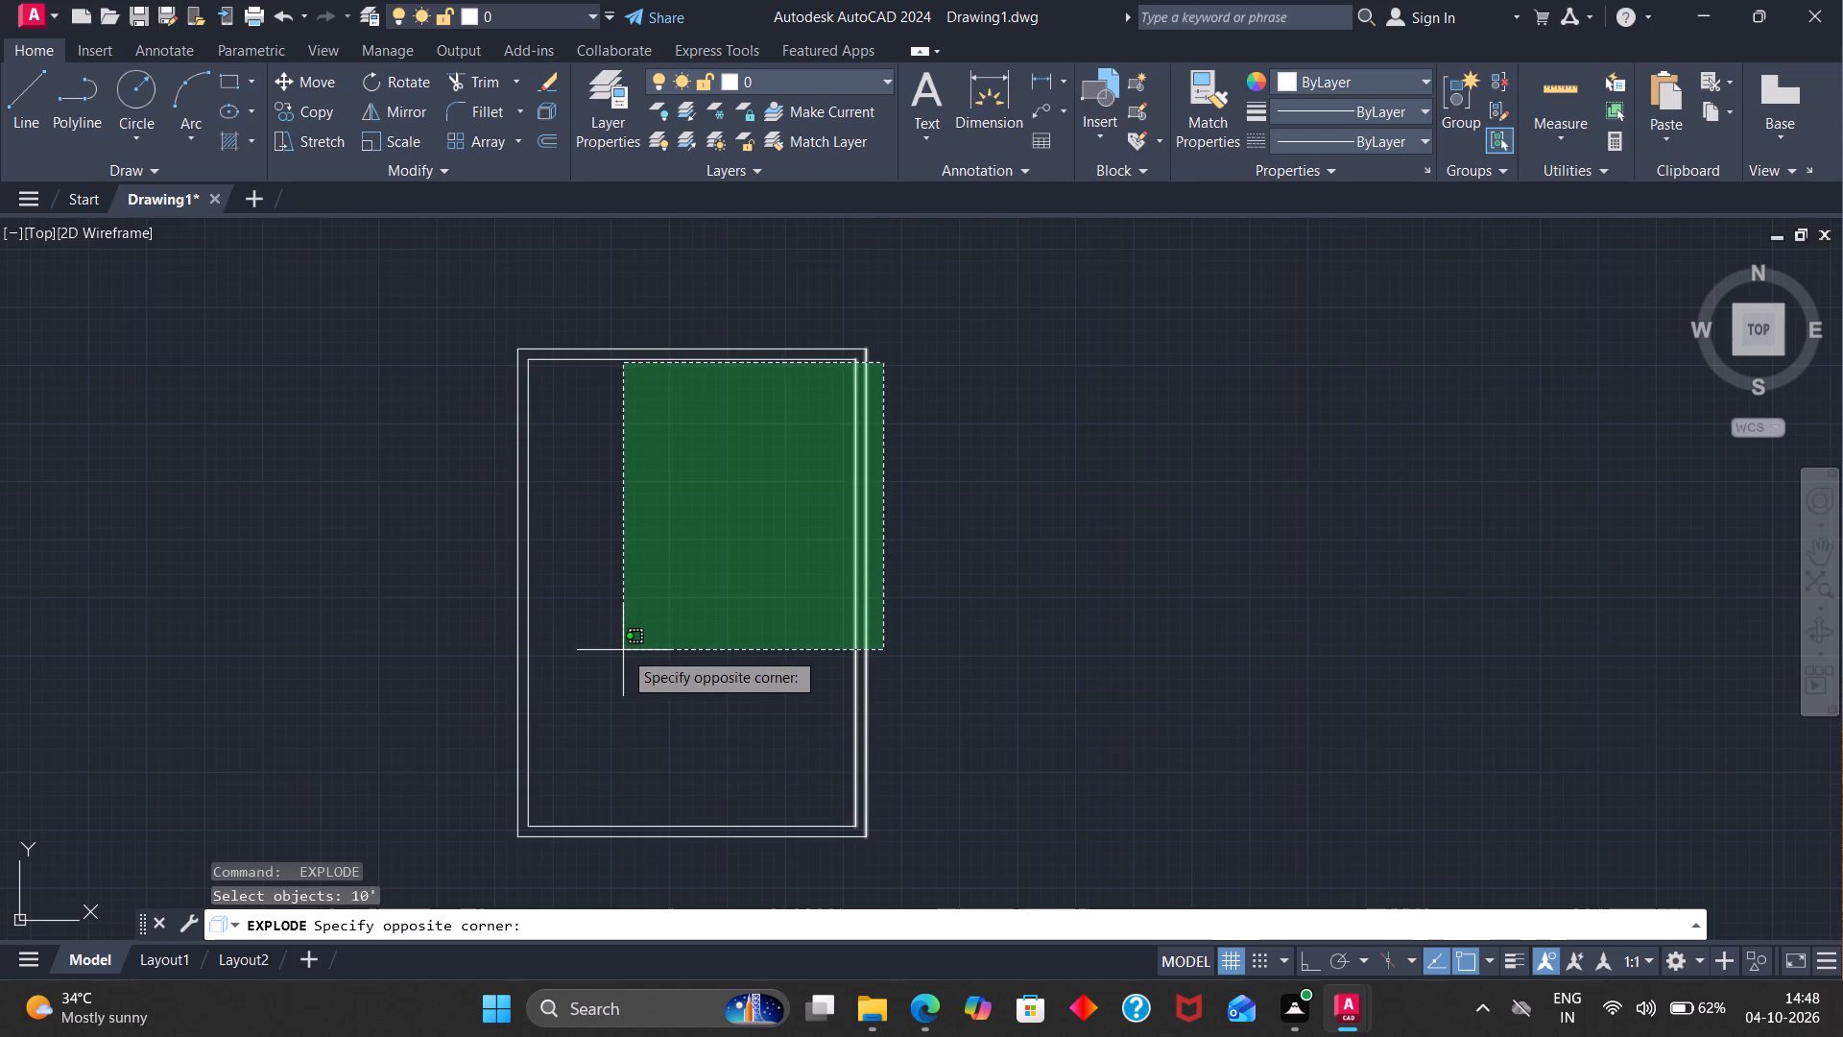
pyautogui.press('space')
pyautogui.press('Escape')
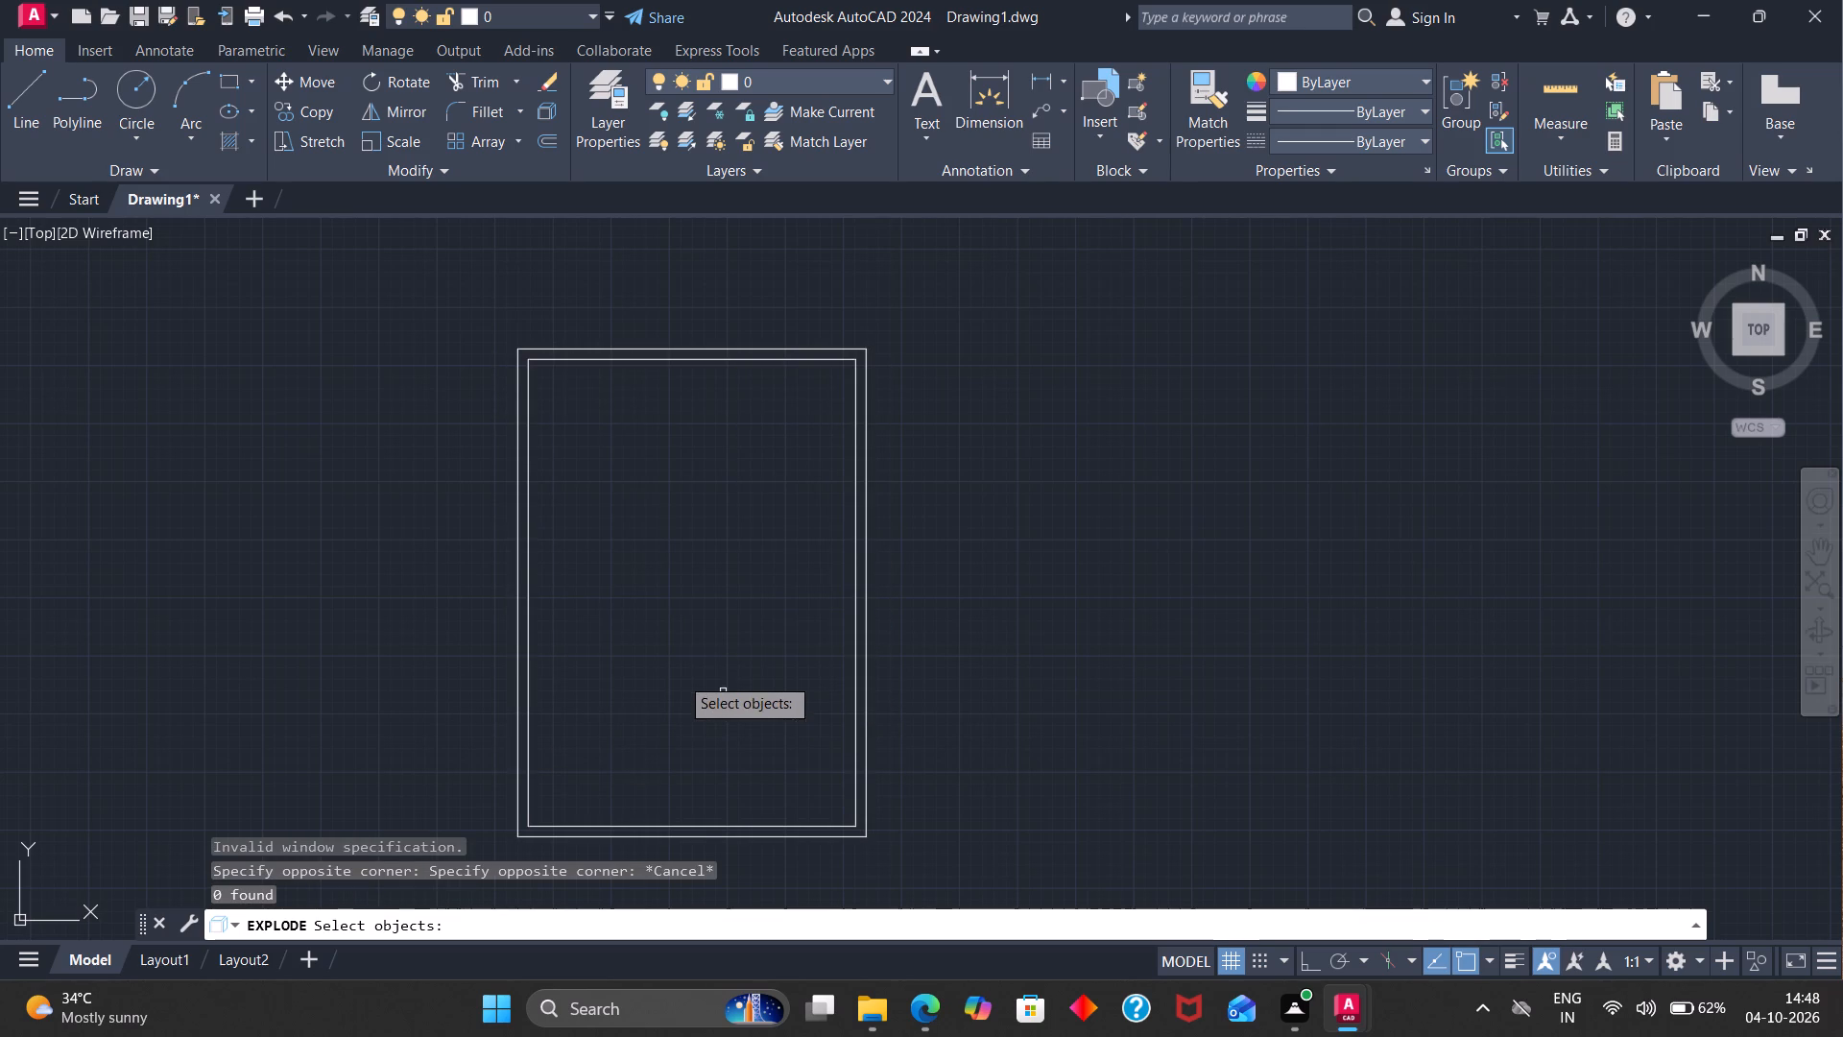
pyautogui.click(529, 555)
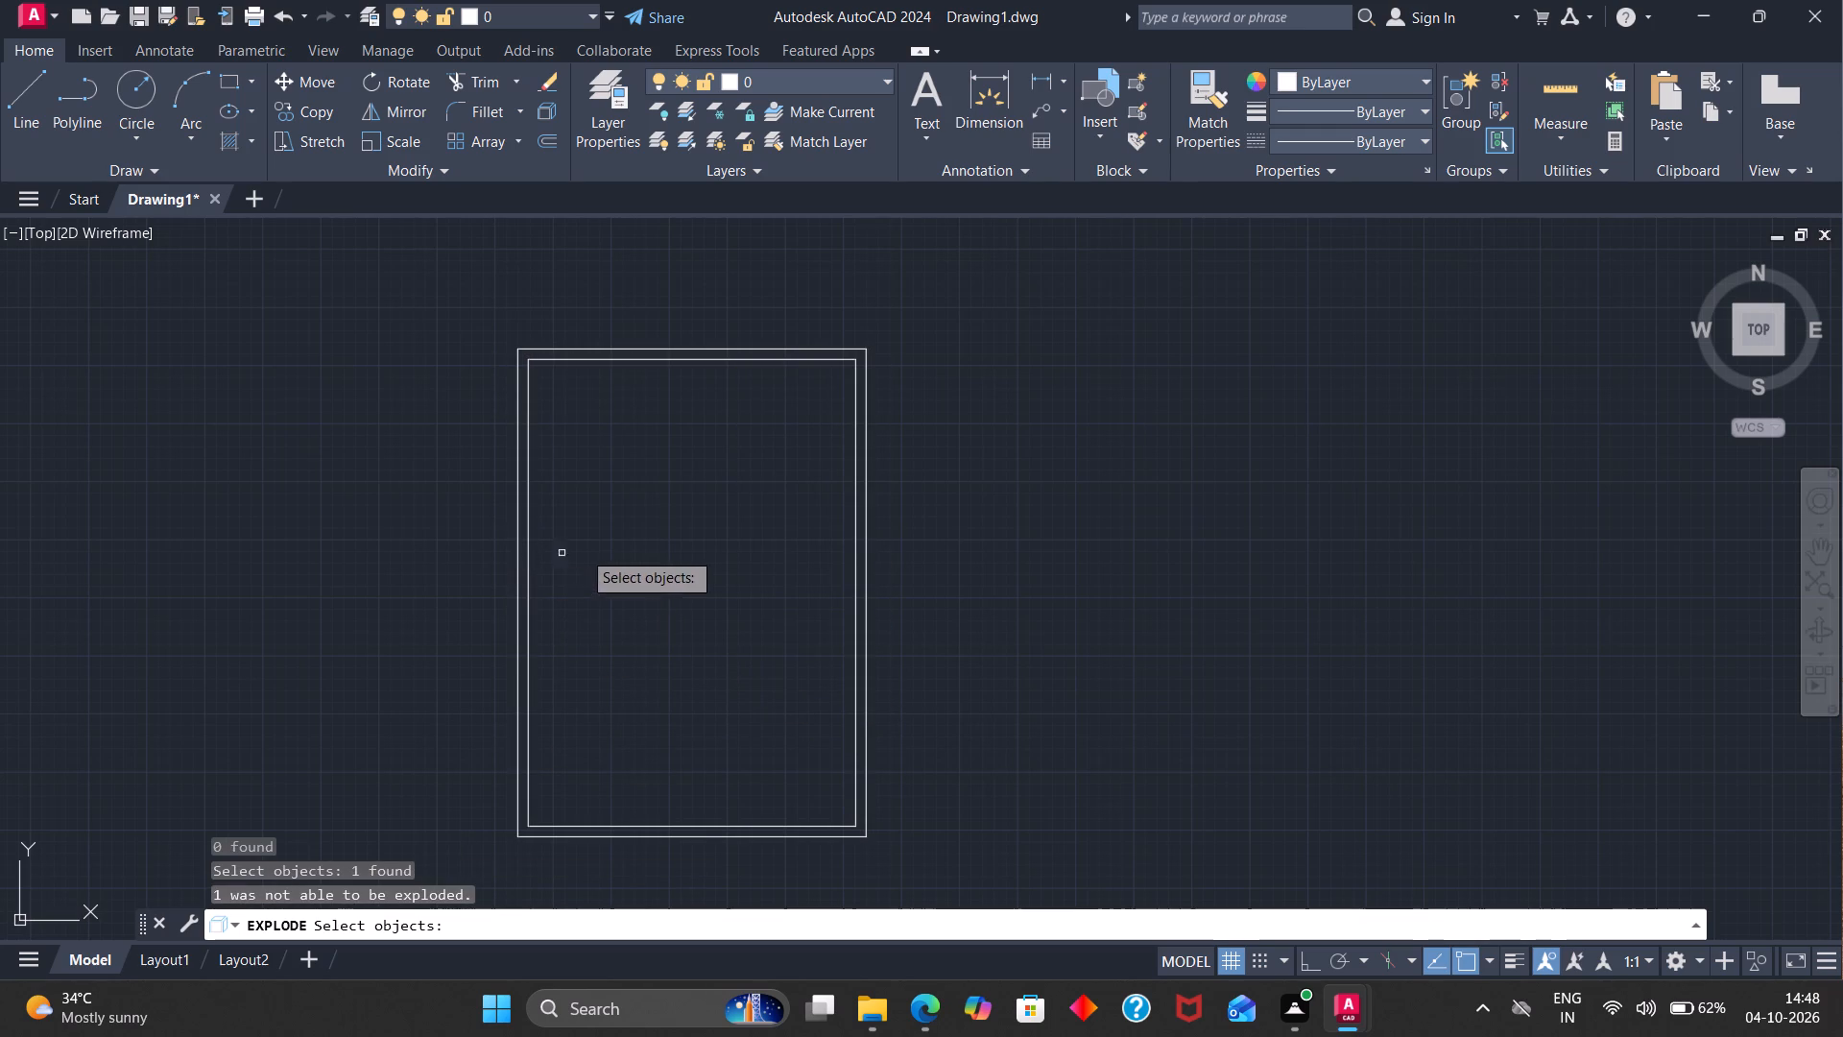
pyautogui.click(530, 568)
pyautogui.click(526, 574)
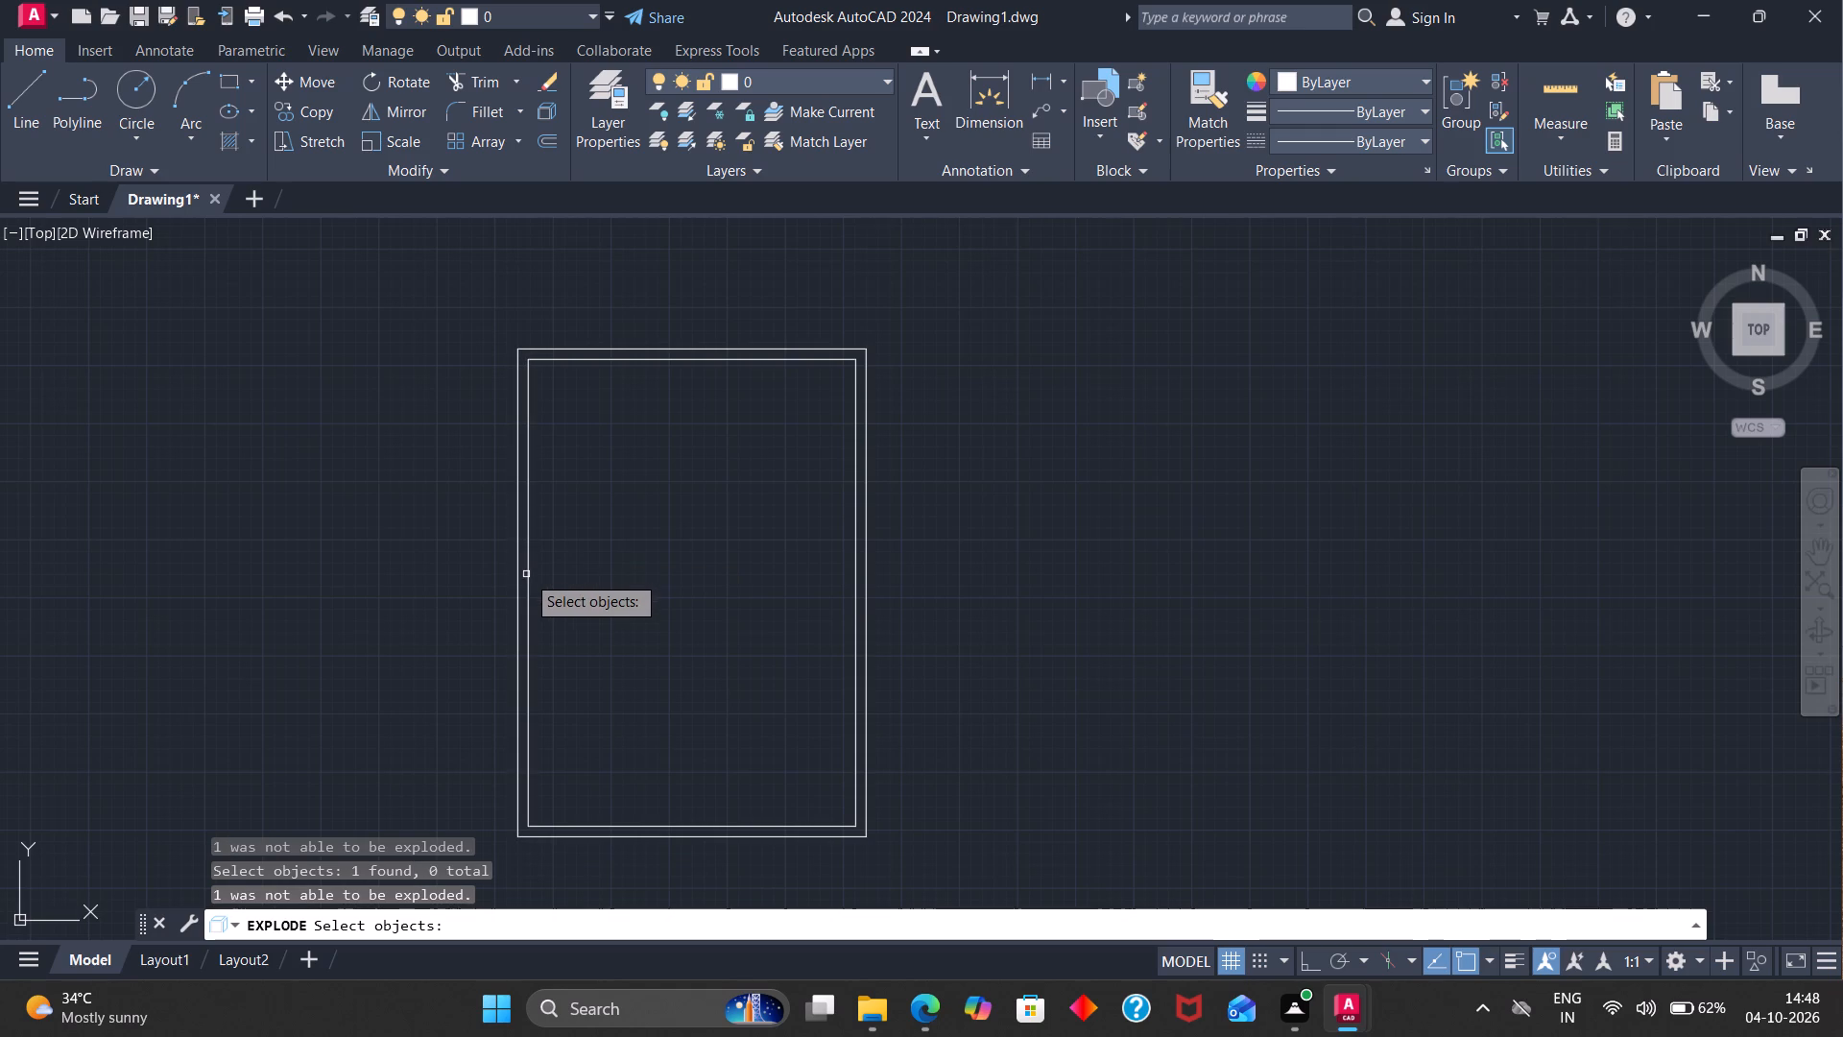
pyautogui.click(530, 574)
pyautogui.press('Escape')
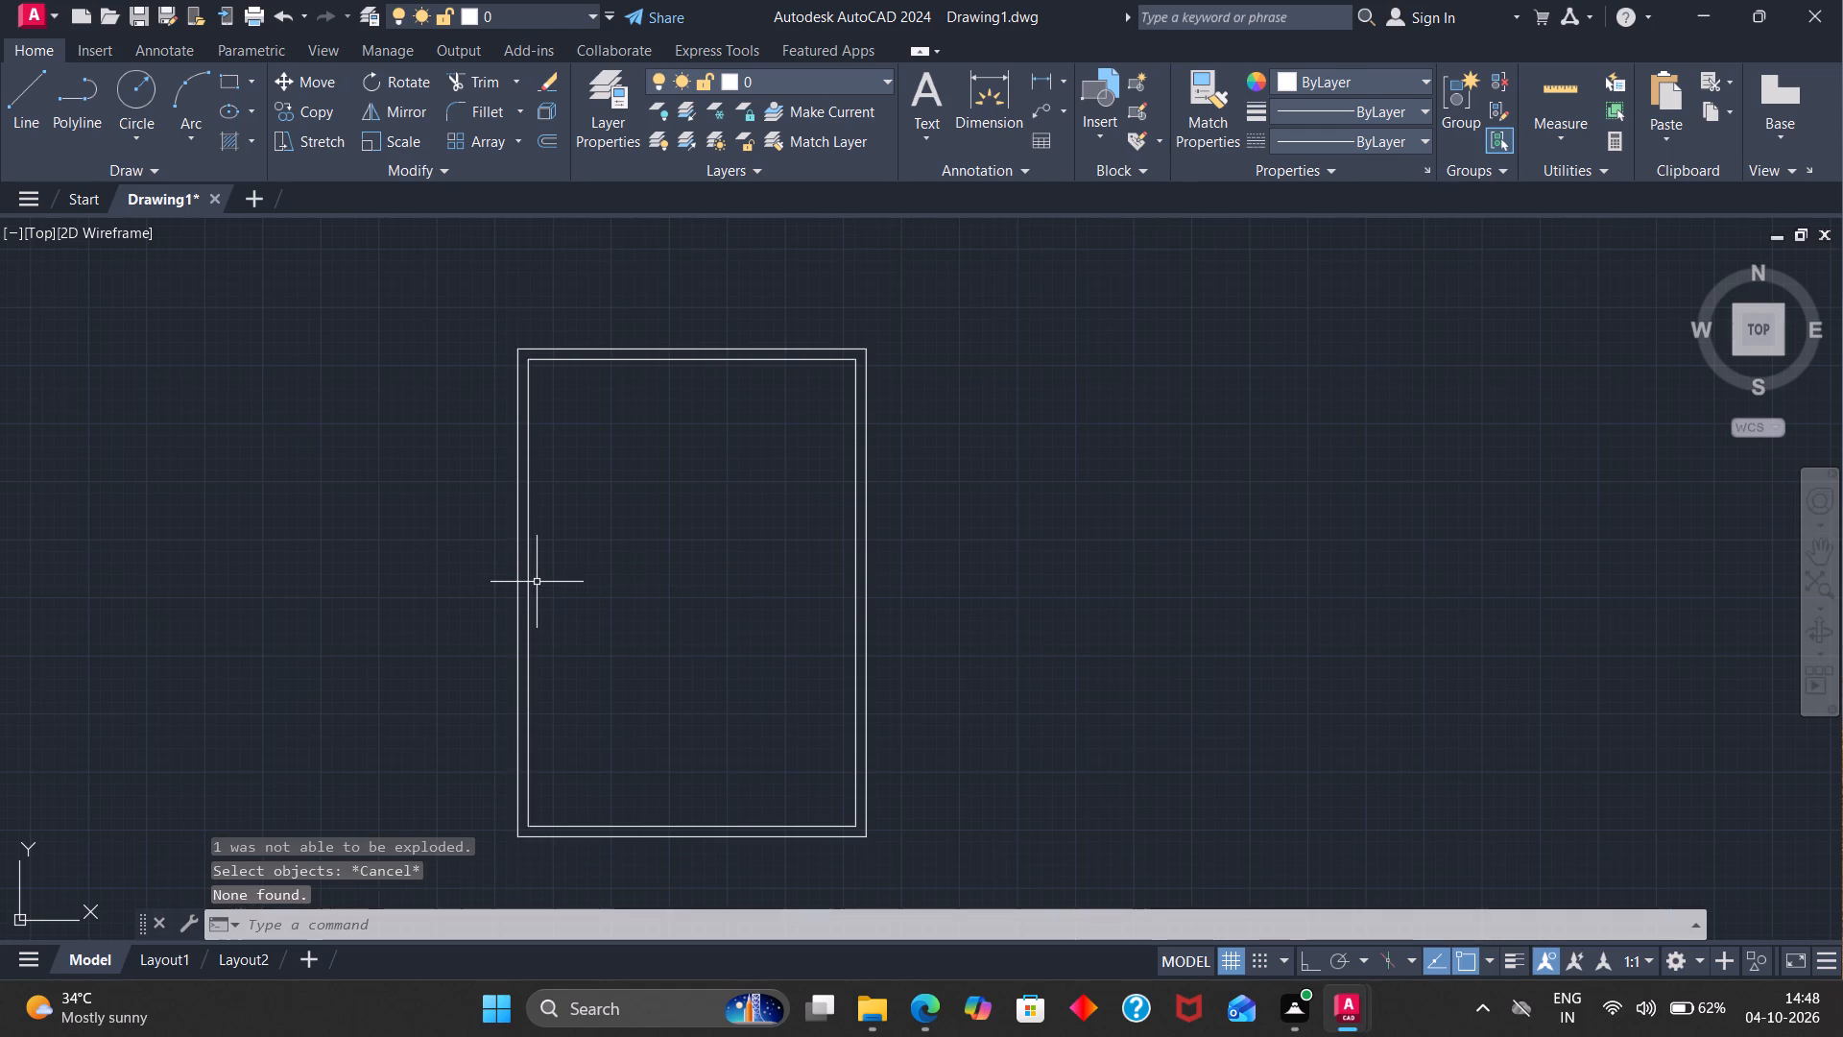
# Form a vertical partition wall by offsetting the left inner wall line 10' inward and the new line 4" further right.
pyautogui.press('o')
pyautogui.press('Return')
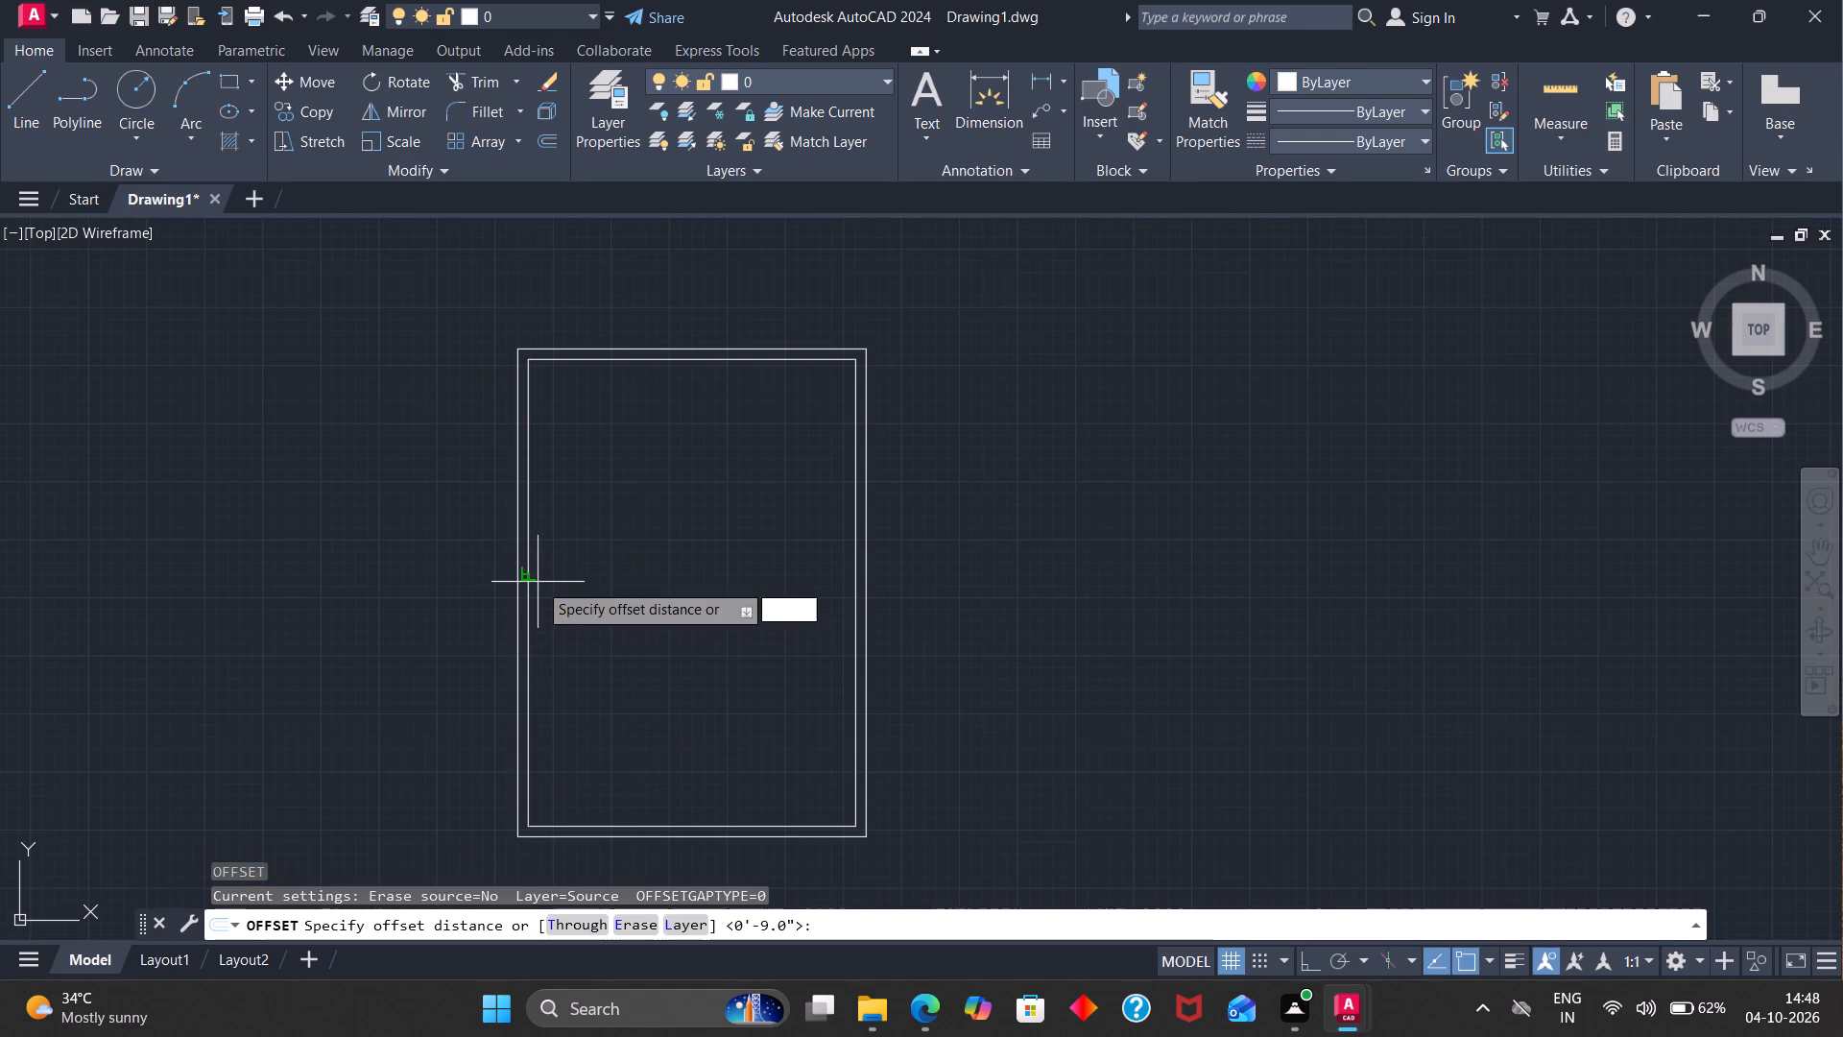
pyautogui.press('1')
pyautogui.write("0'")
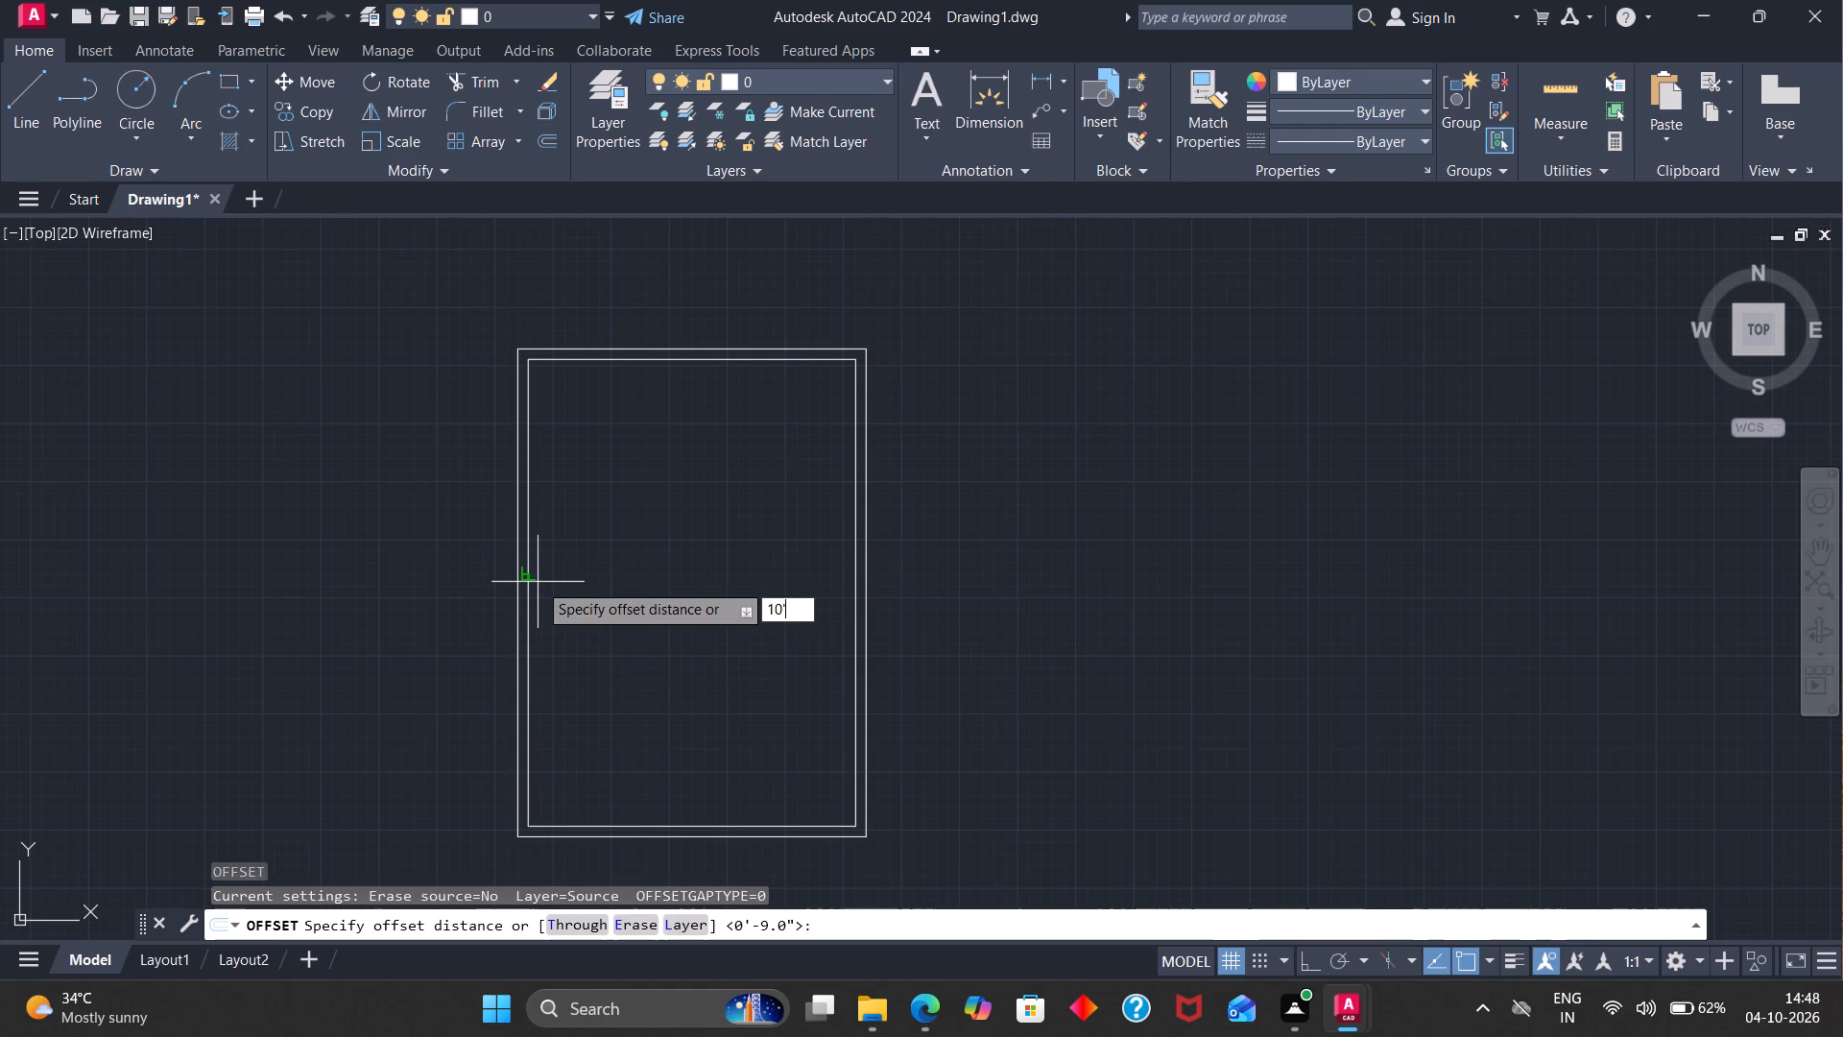
pyautogui.press('Return')
pyautogui.click(529, 570)
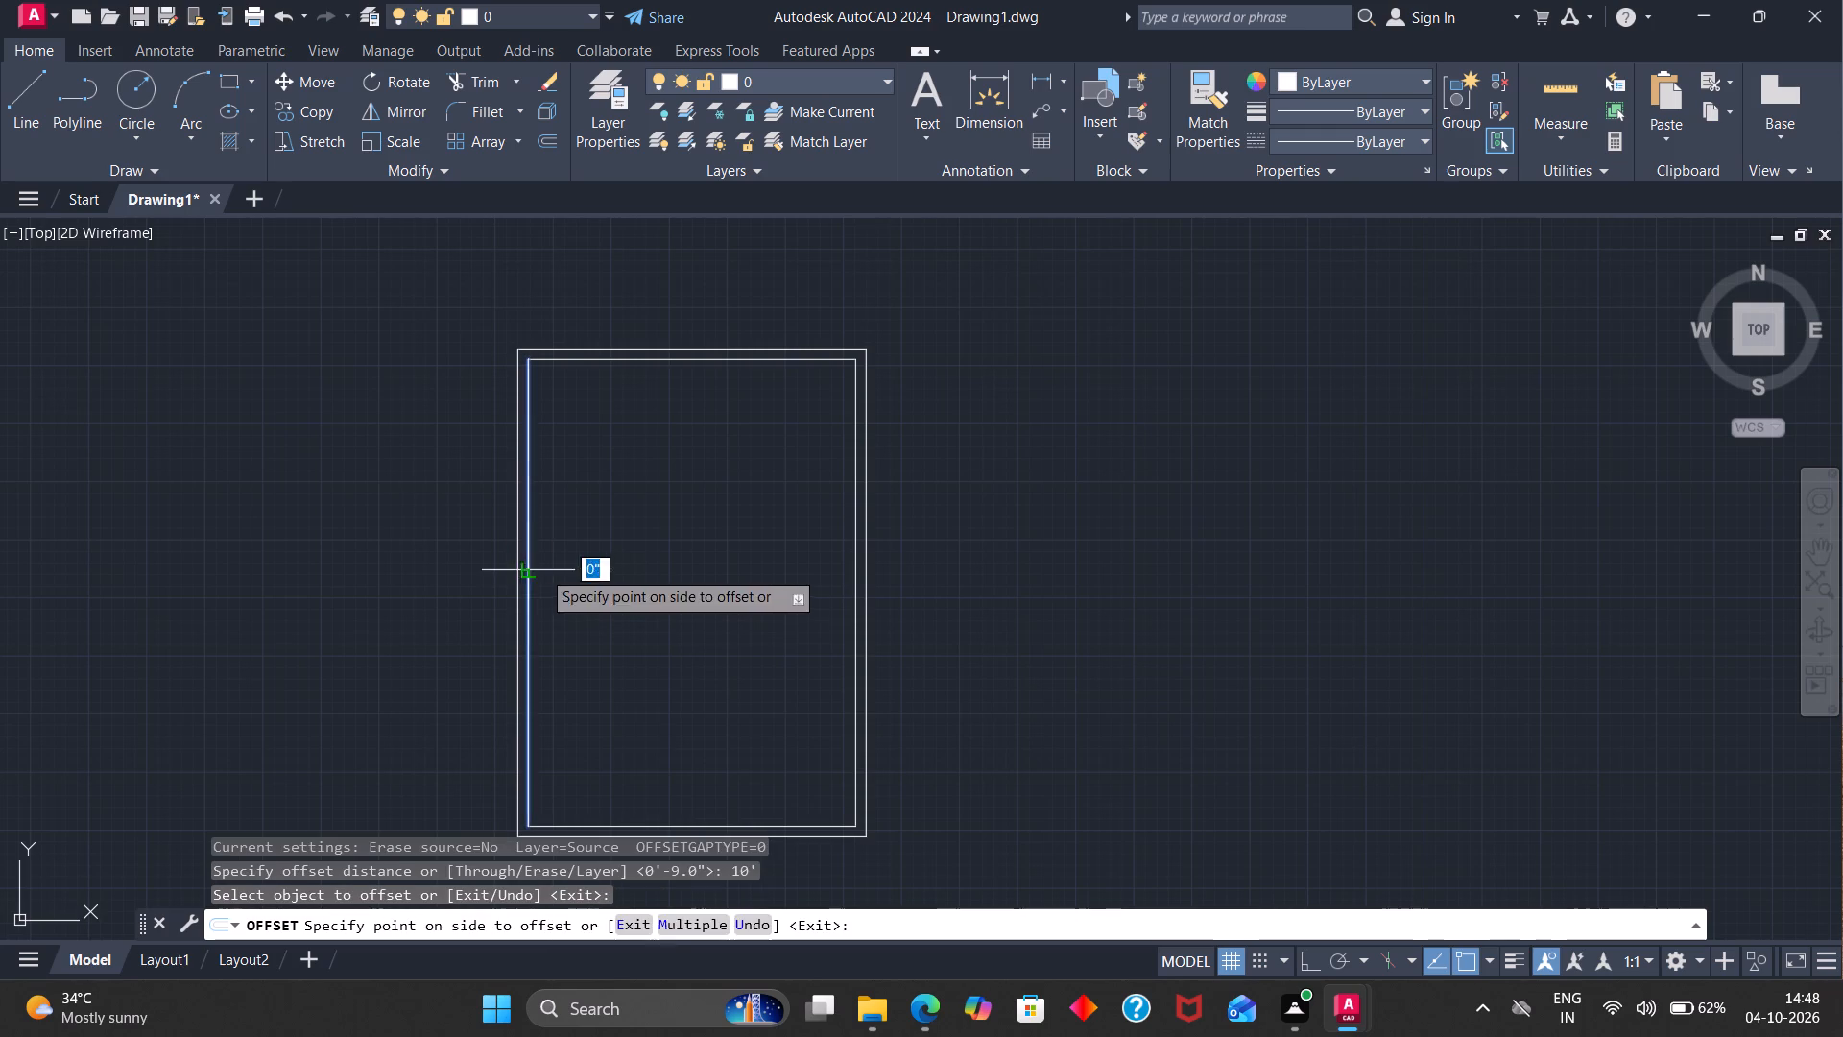
pyautogui.click(642, 574)
pyautogui.click(666, 572)
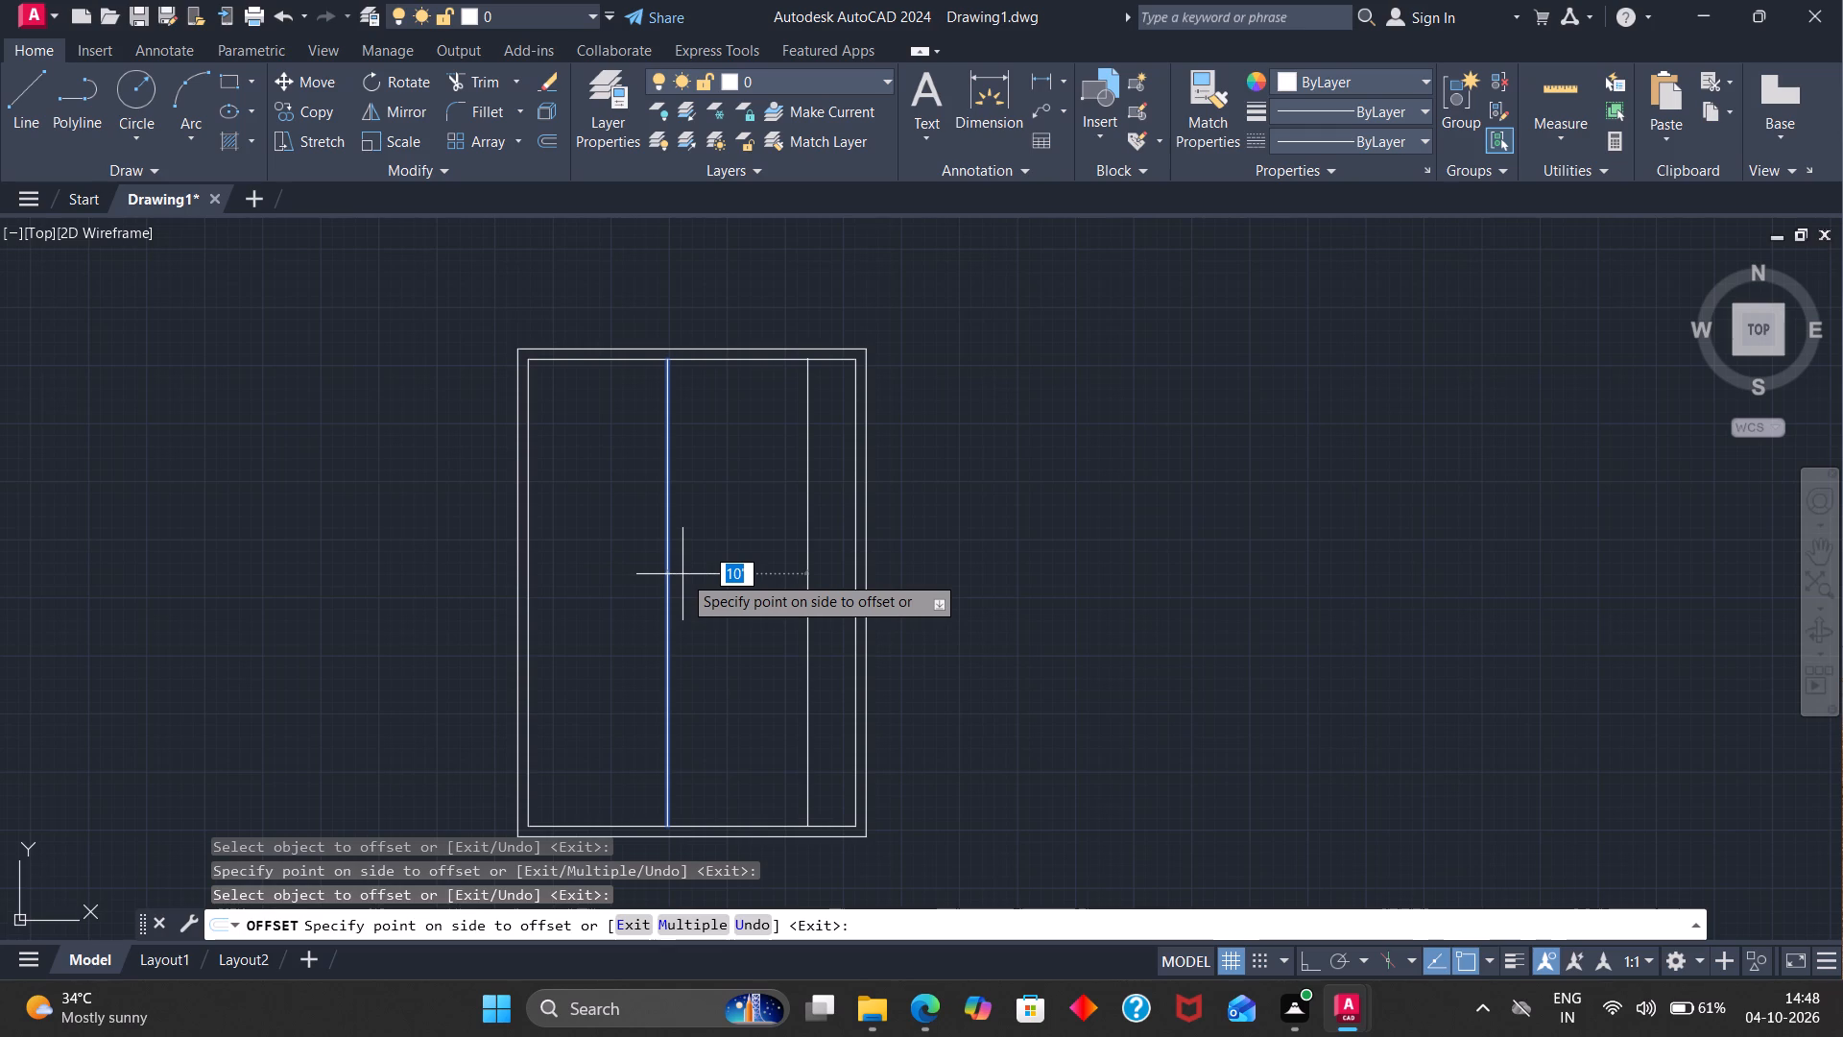
pyautogui.press('4')
pyautogui.press('Return')
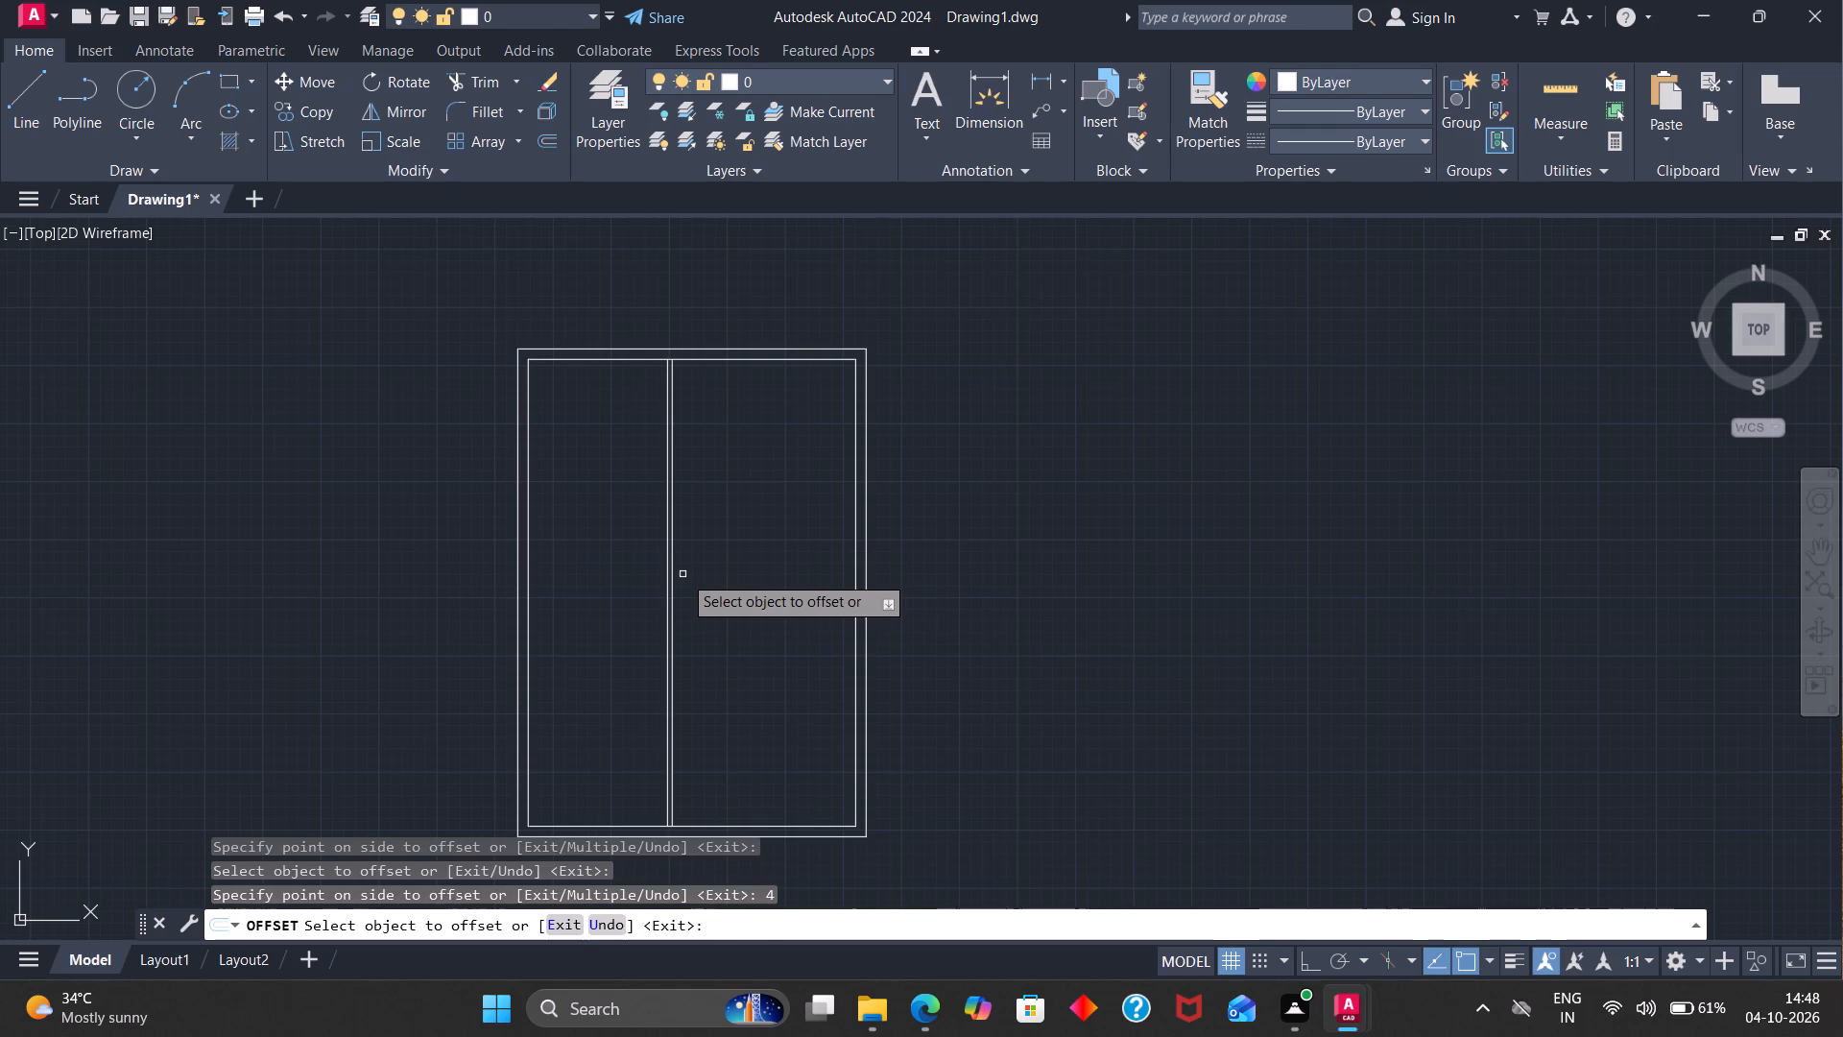
# Form a horizontal partition wall by offsetting the top inner wall line 13' downward and the new line another 4" down.
pyautogui.click(607, 358)
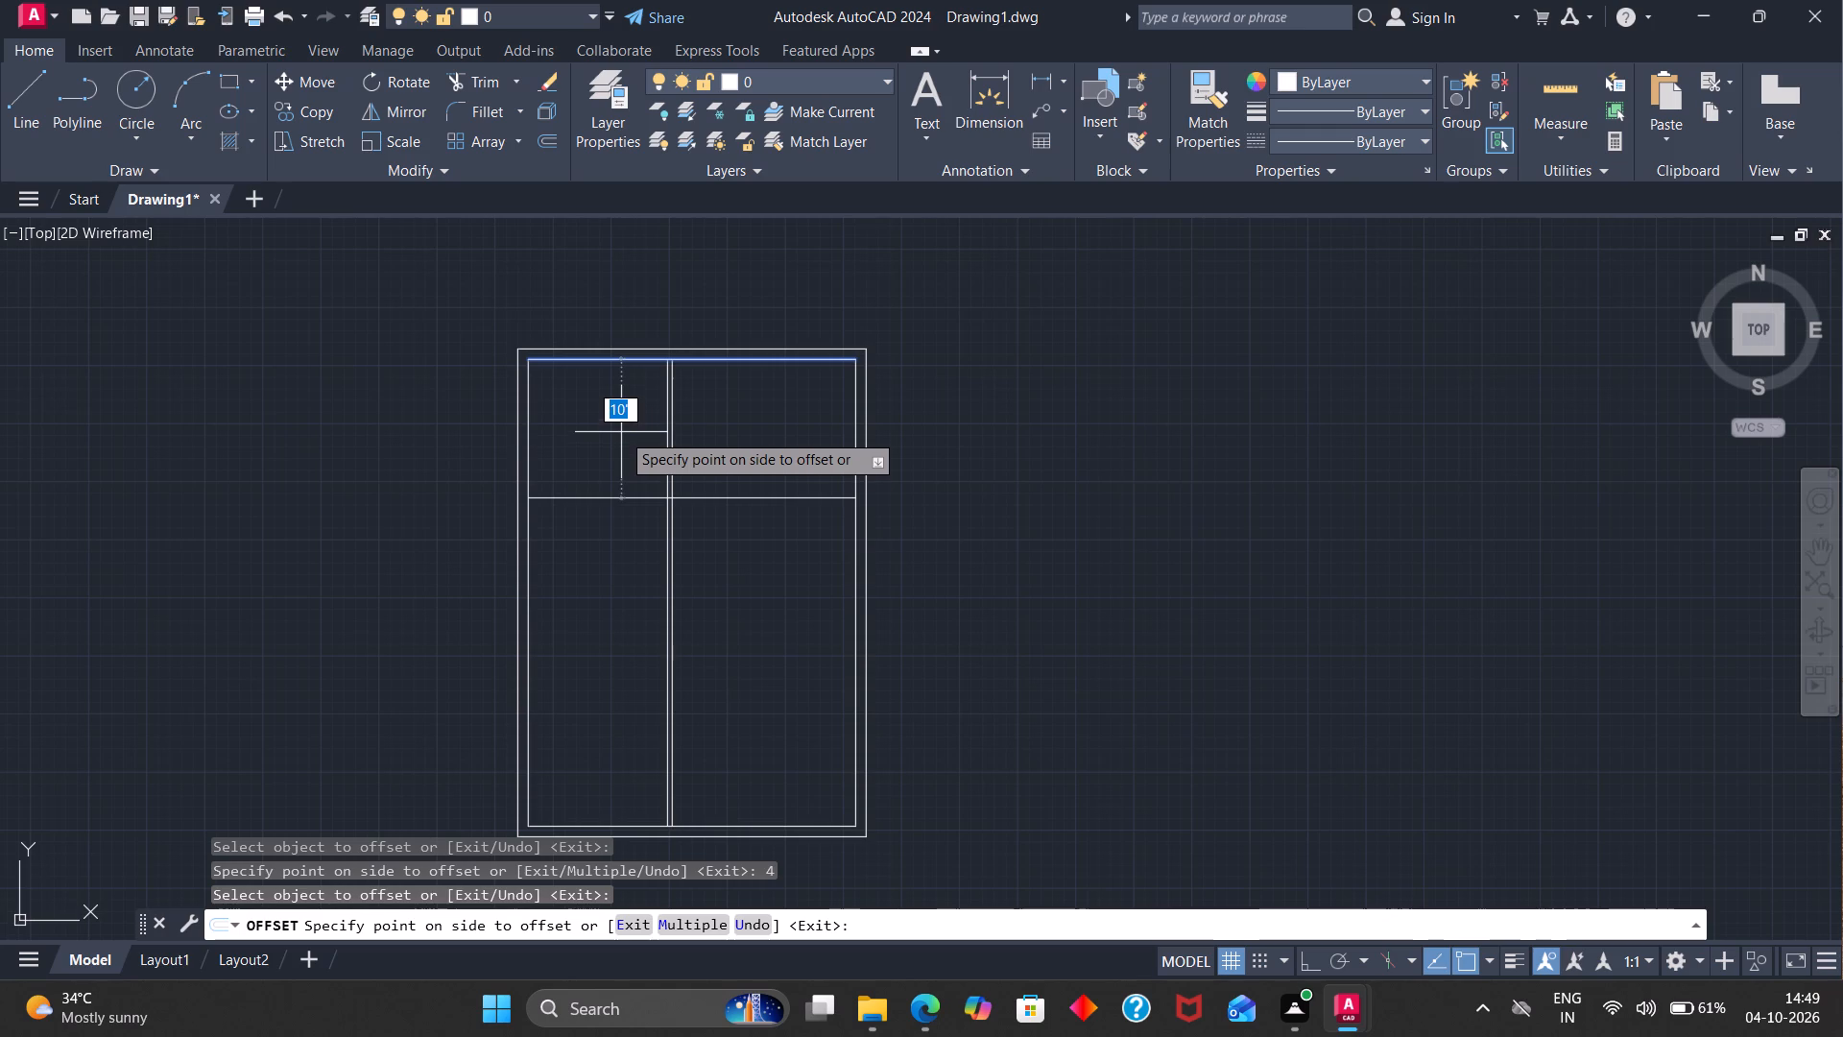
pyautogui.write("13'")
pyautogui.press('Return')
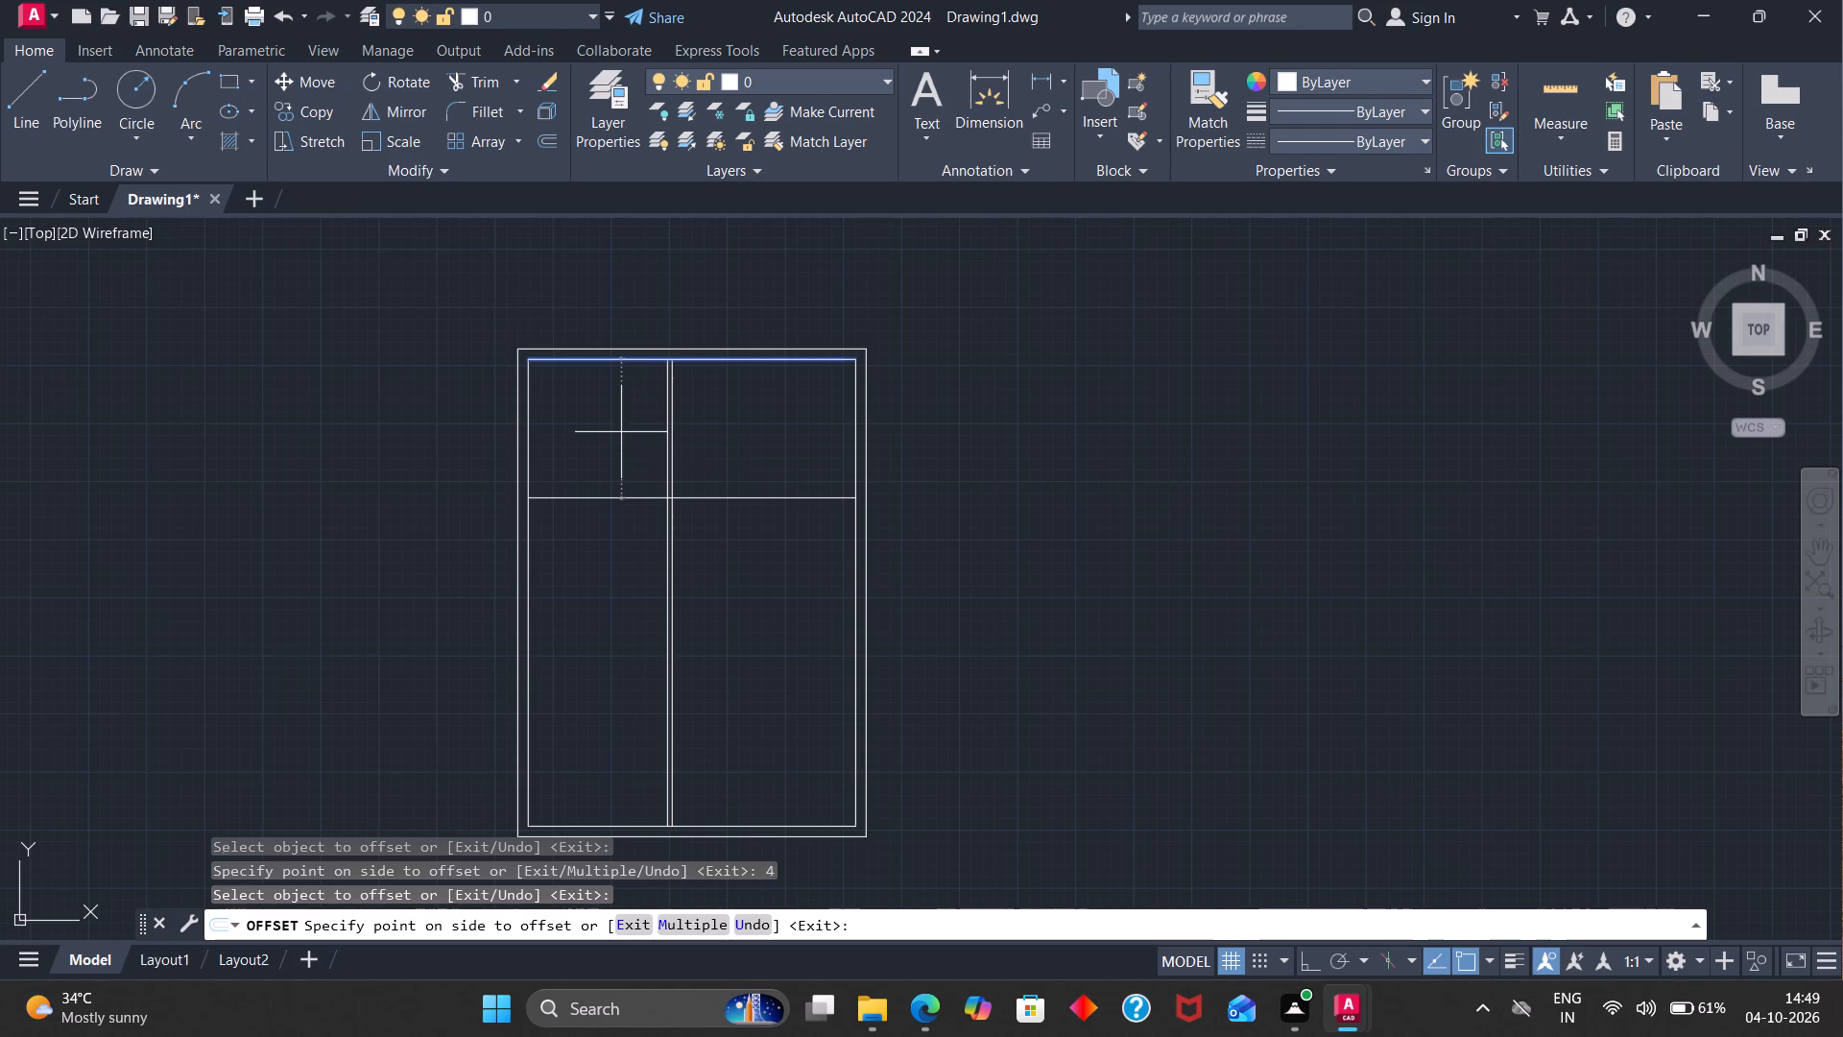
pyautogui.click(604, 536)
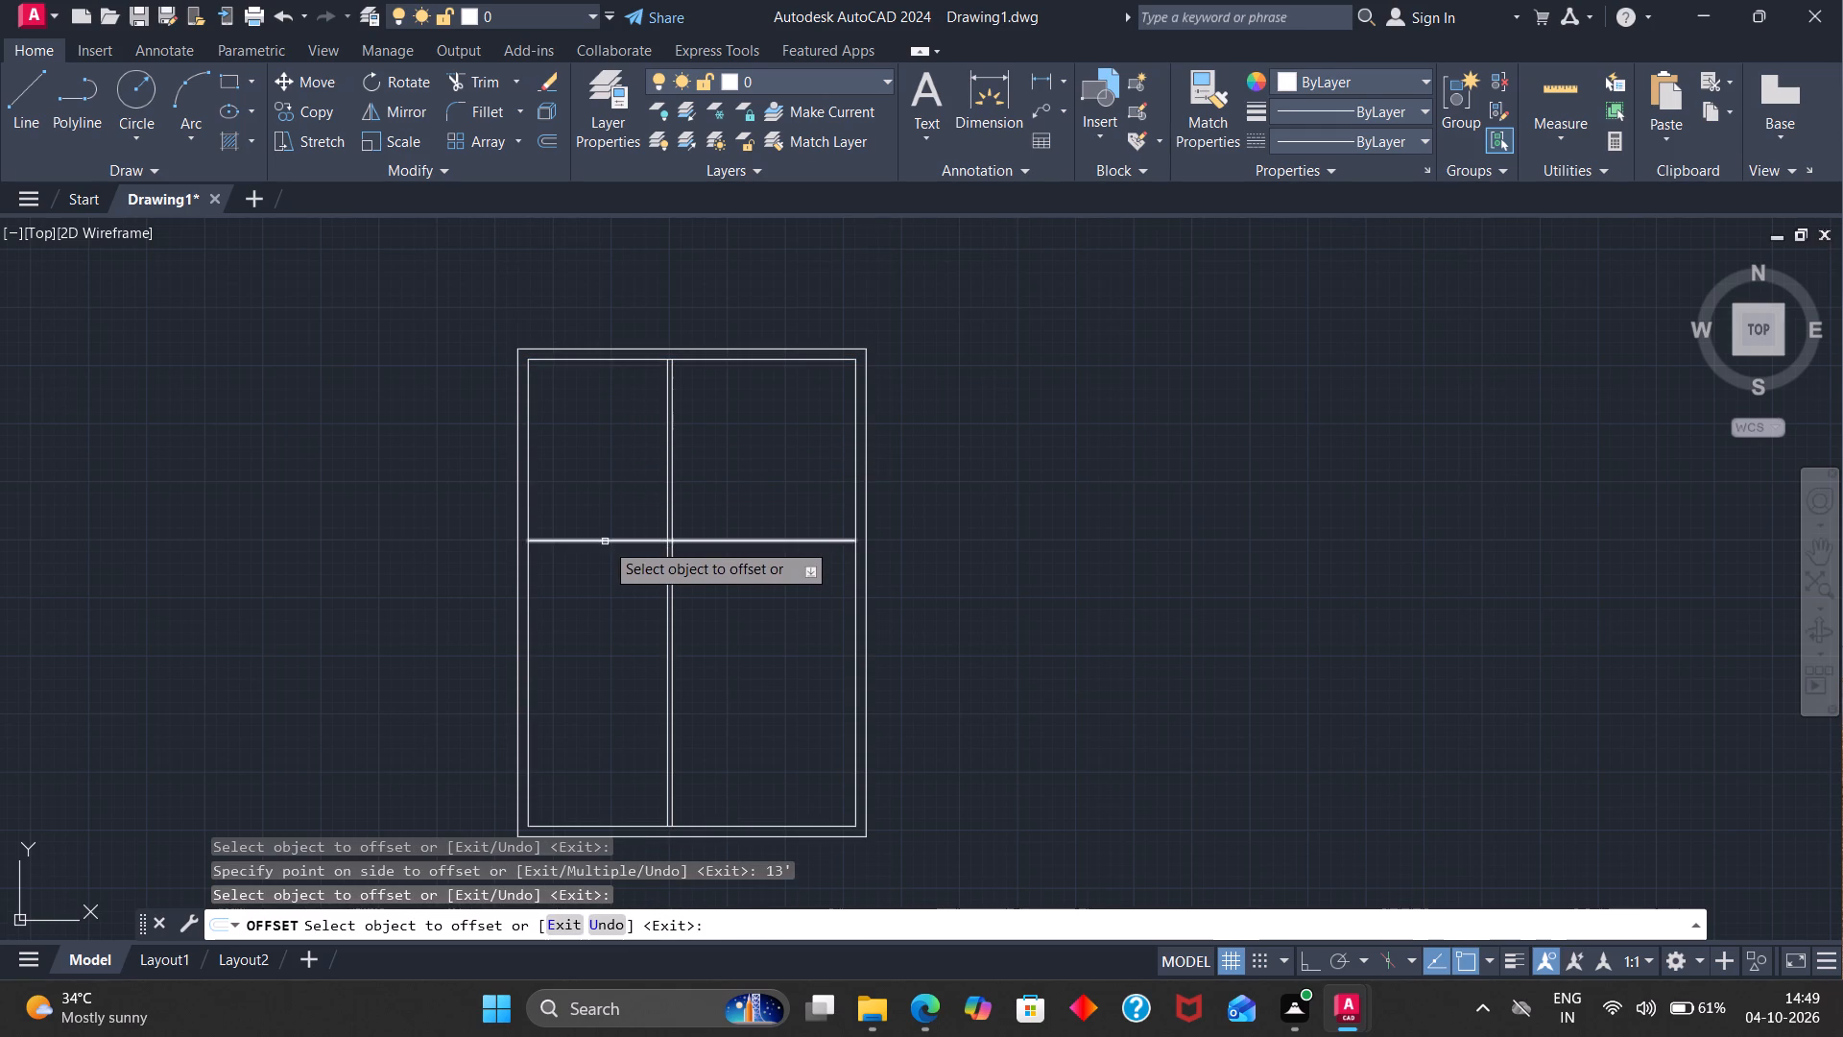
pyautogui.click(605, 542)
pyautogui.press('4')
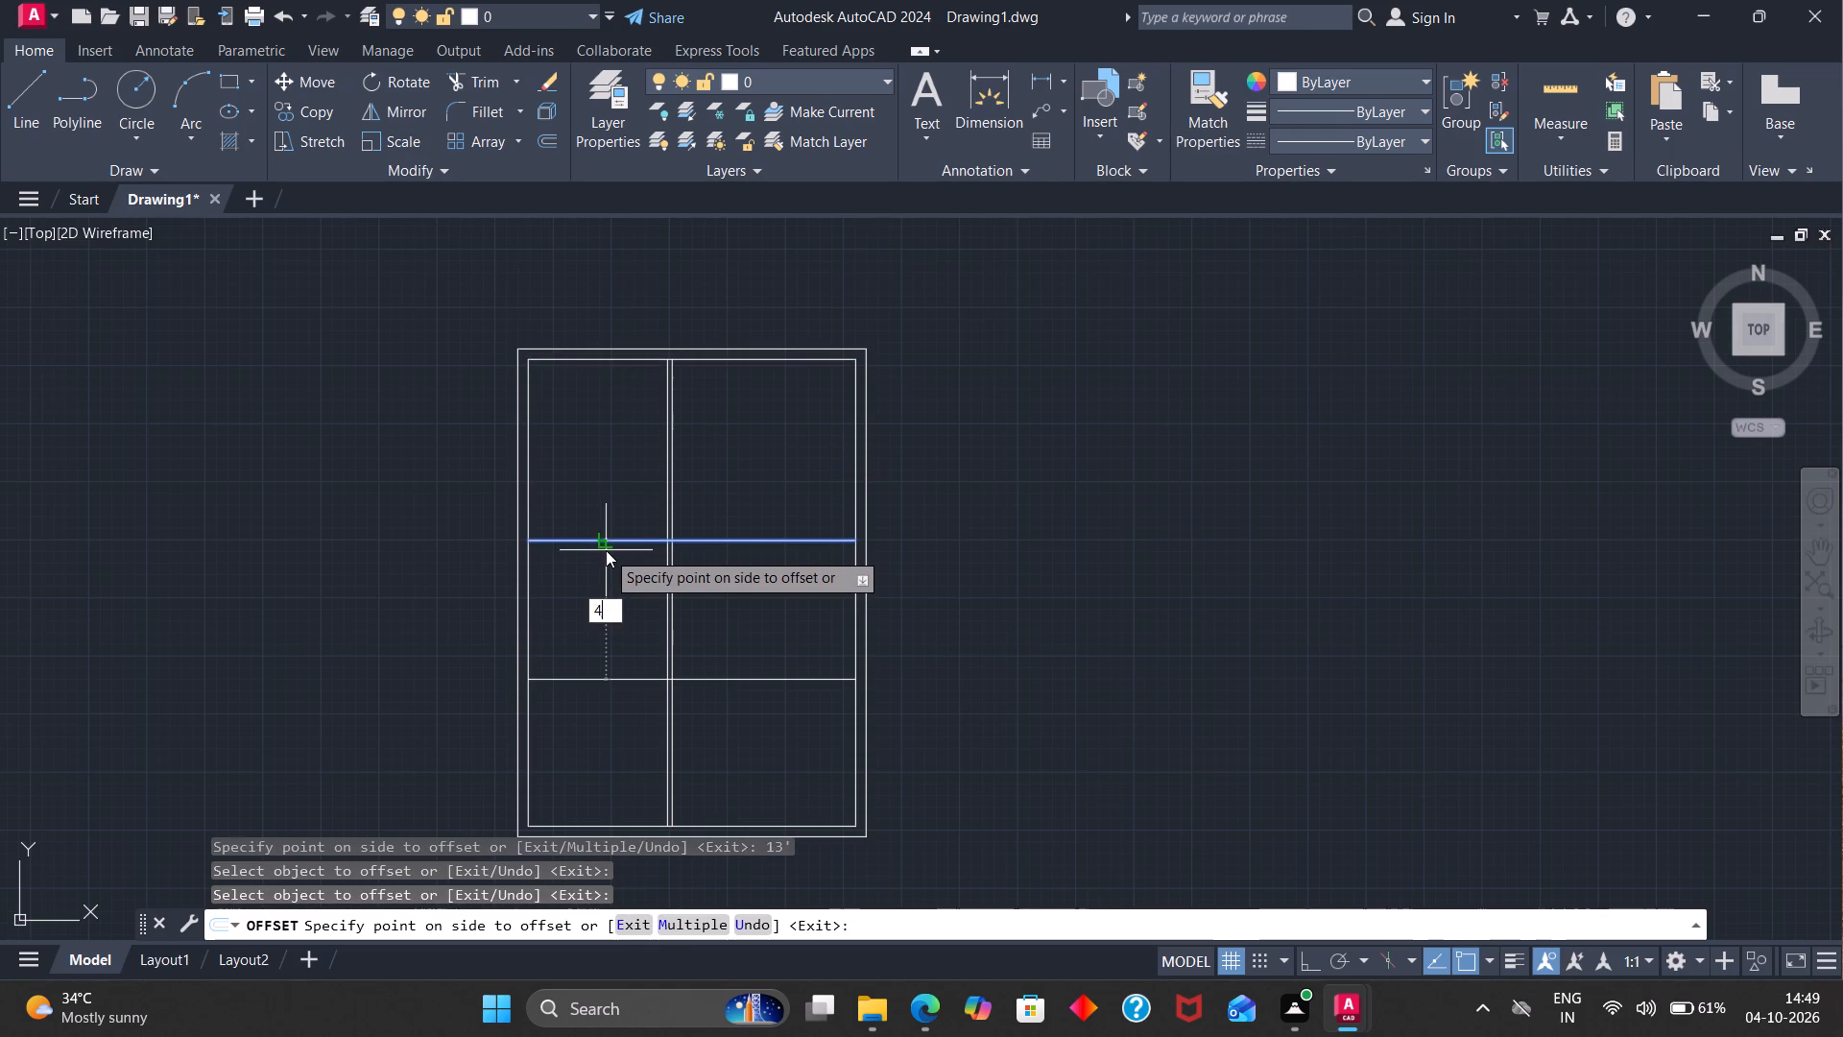
pyautogui.press('Return')
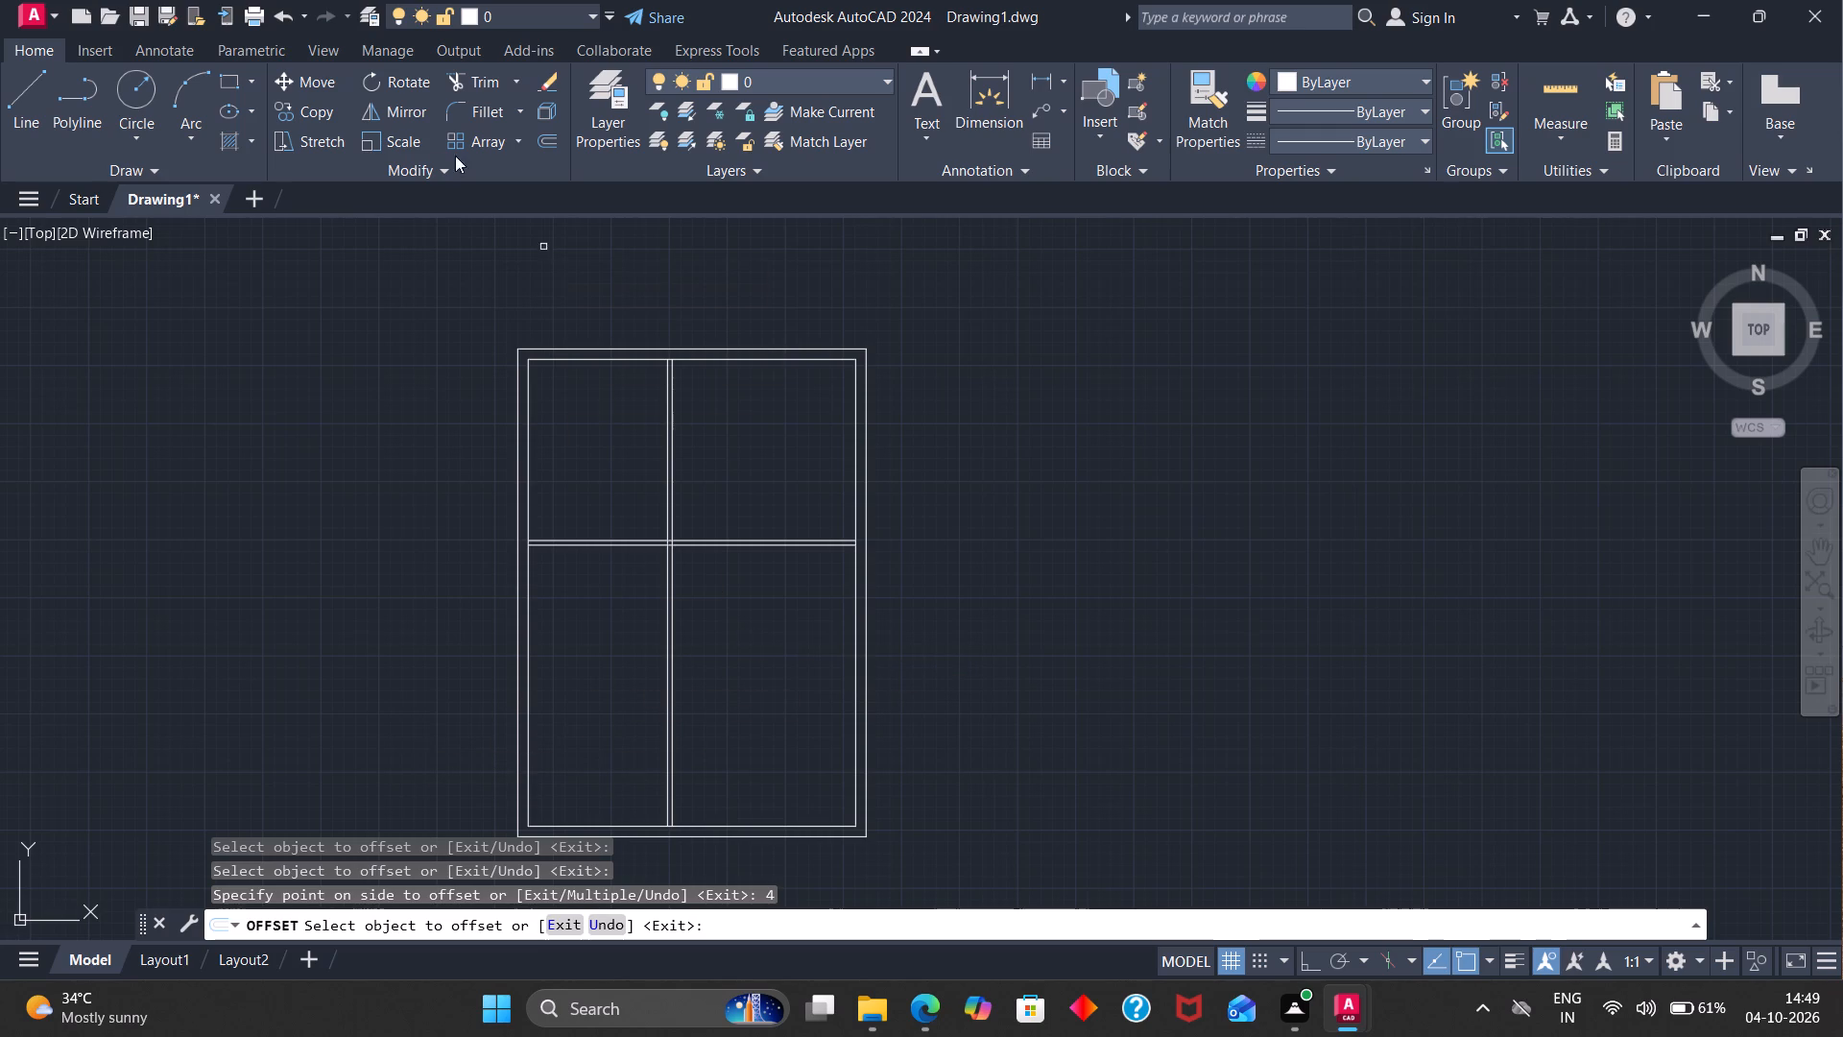
# Check the top-right room's clear width with the Dimension tool, from the vertical partition to the right inner wall.
pyautogui.click(977, 99)
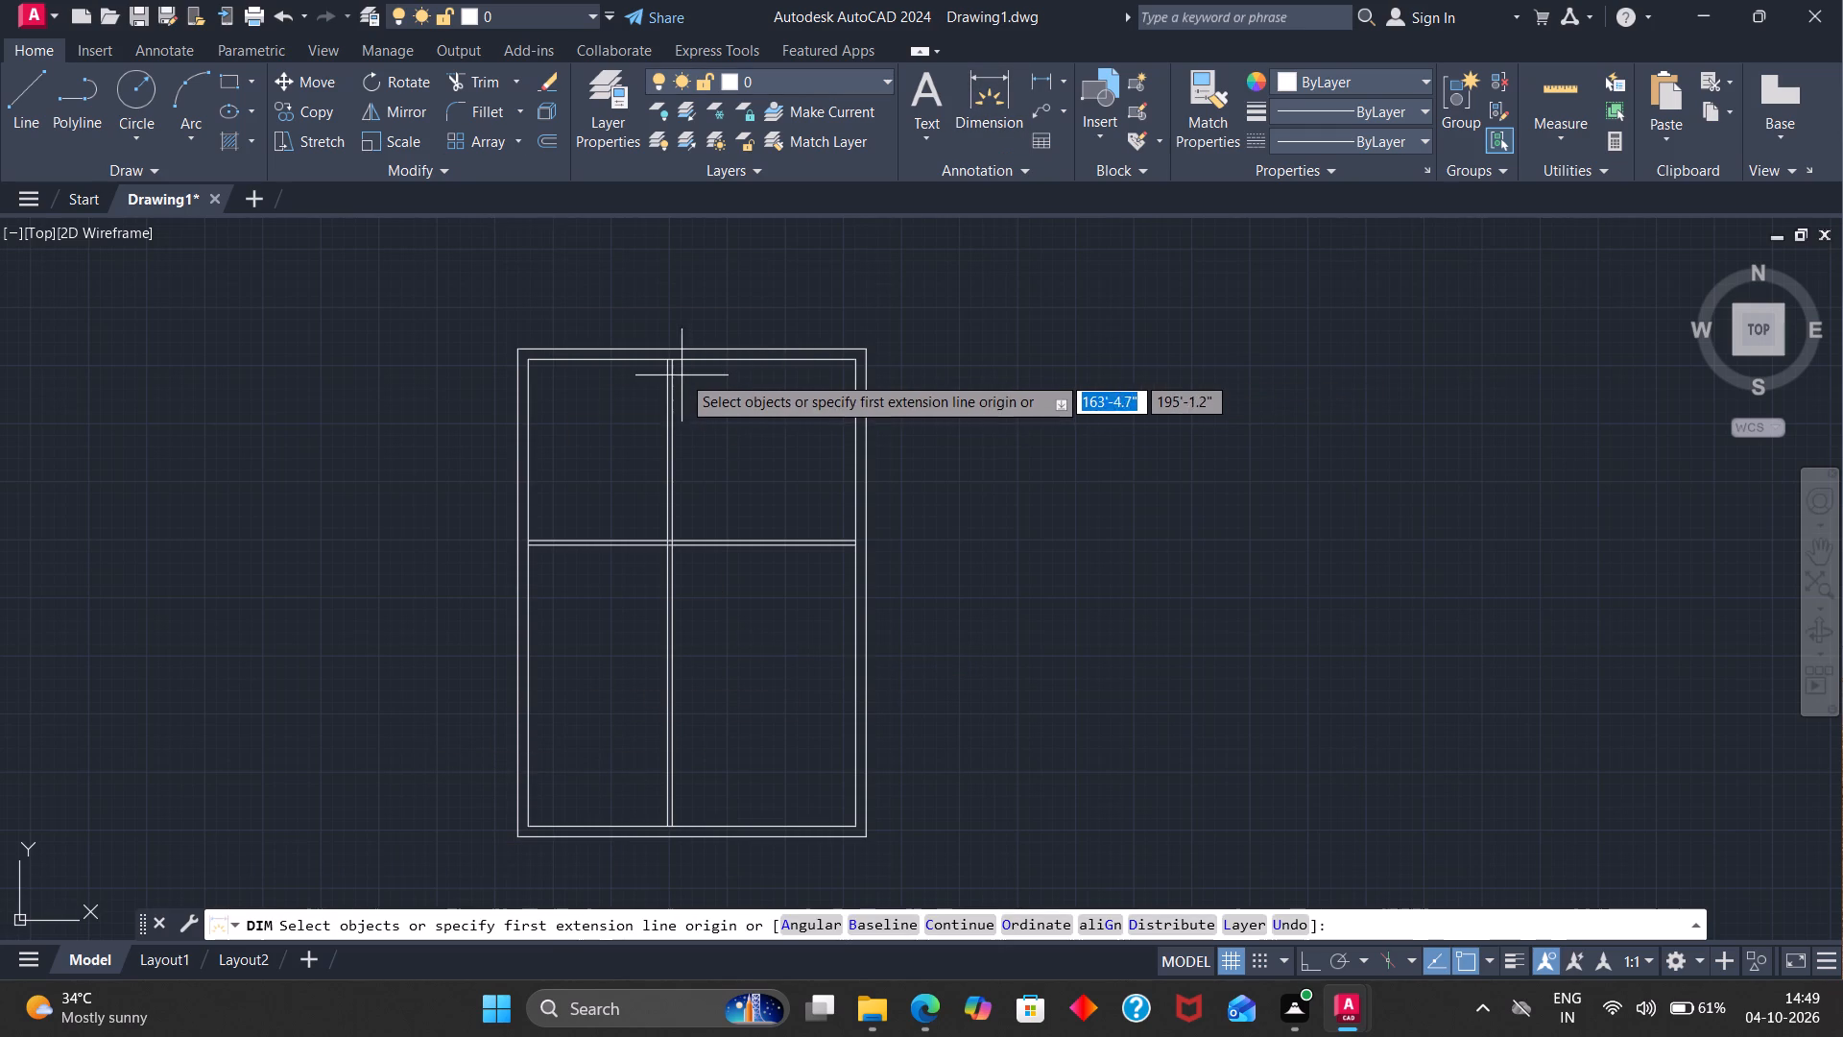
pyautogui.scroll(3, 681, 370)
pyautogui.click(638, 326)
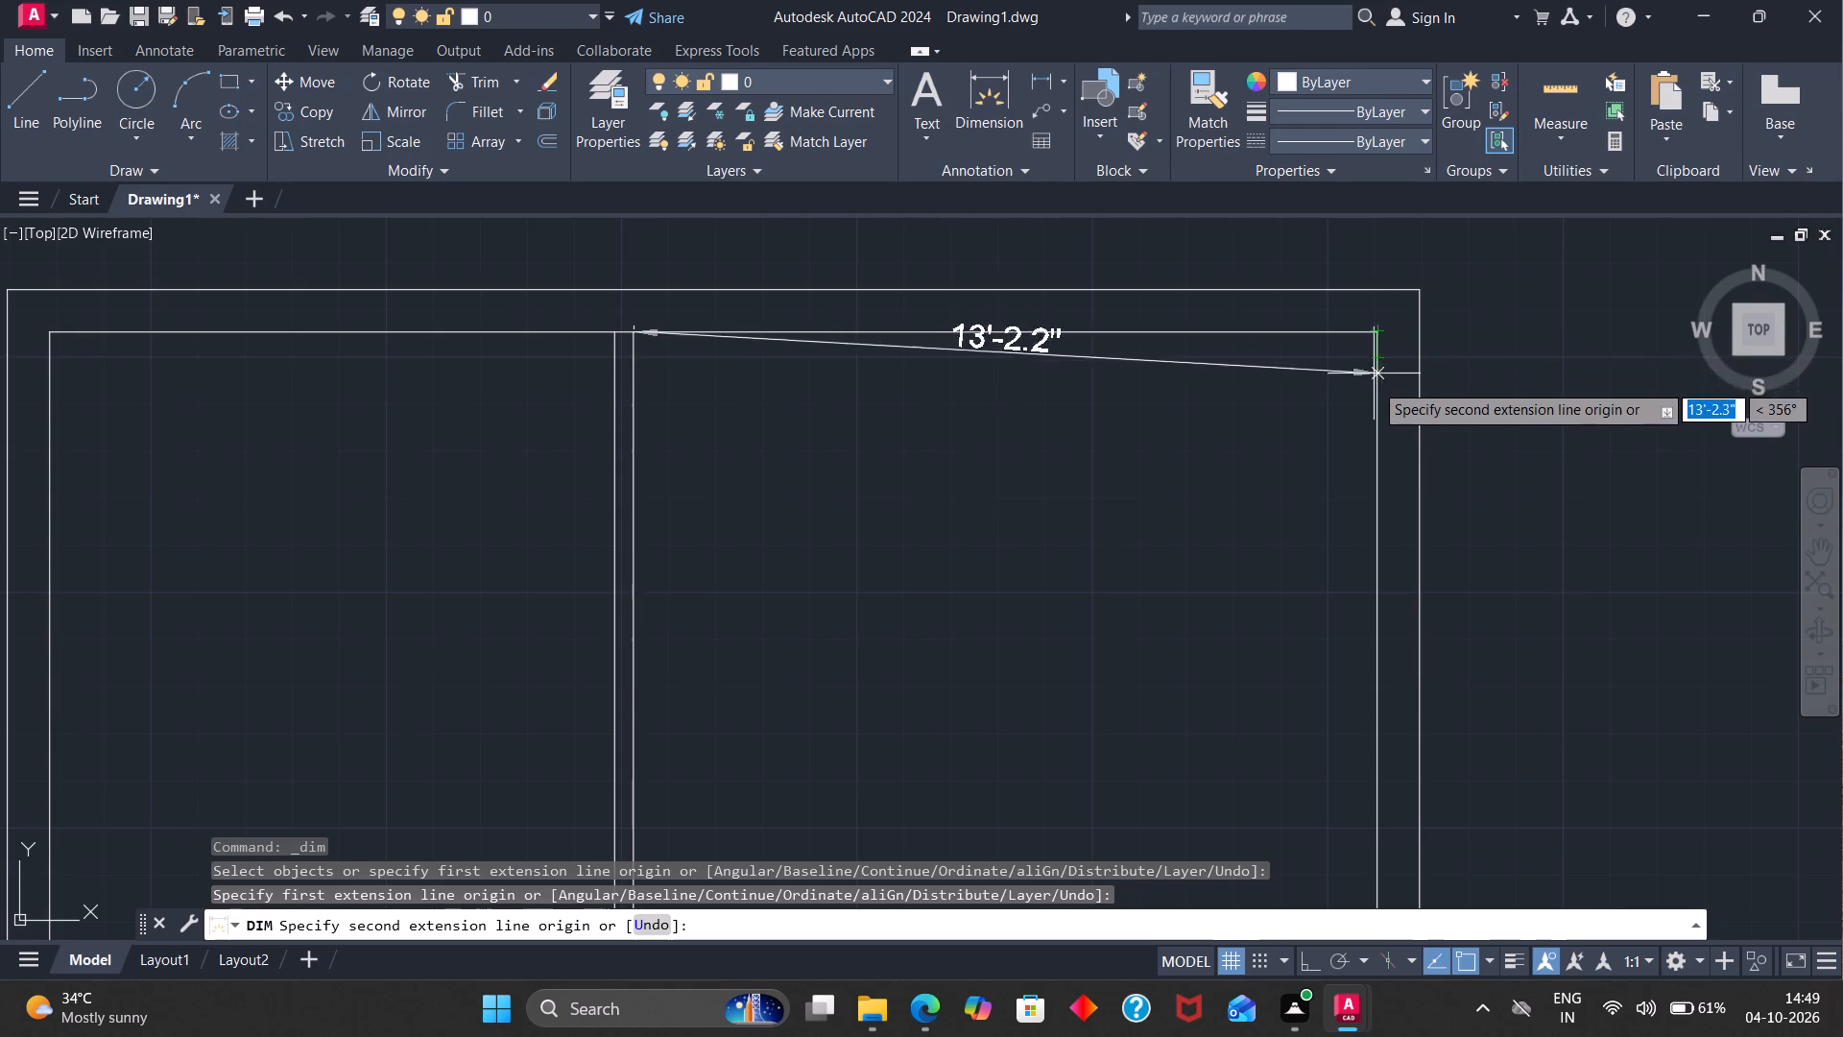
pyautogui.press('Escape')
# Check the top-left room's clear width with the Dimension tool, from the left inner wall to the vertical partition.
pyautogui.scroll(-2, 1019, 480)
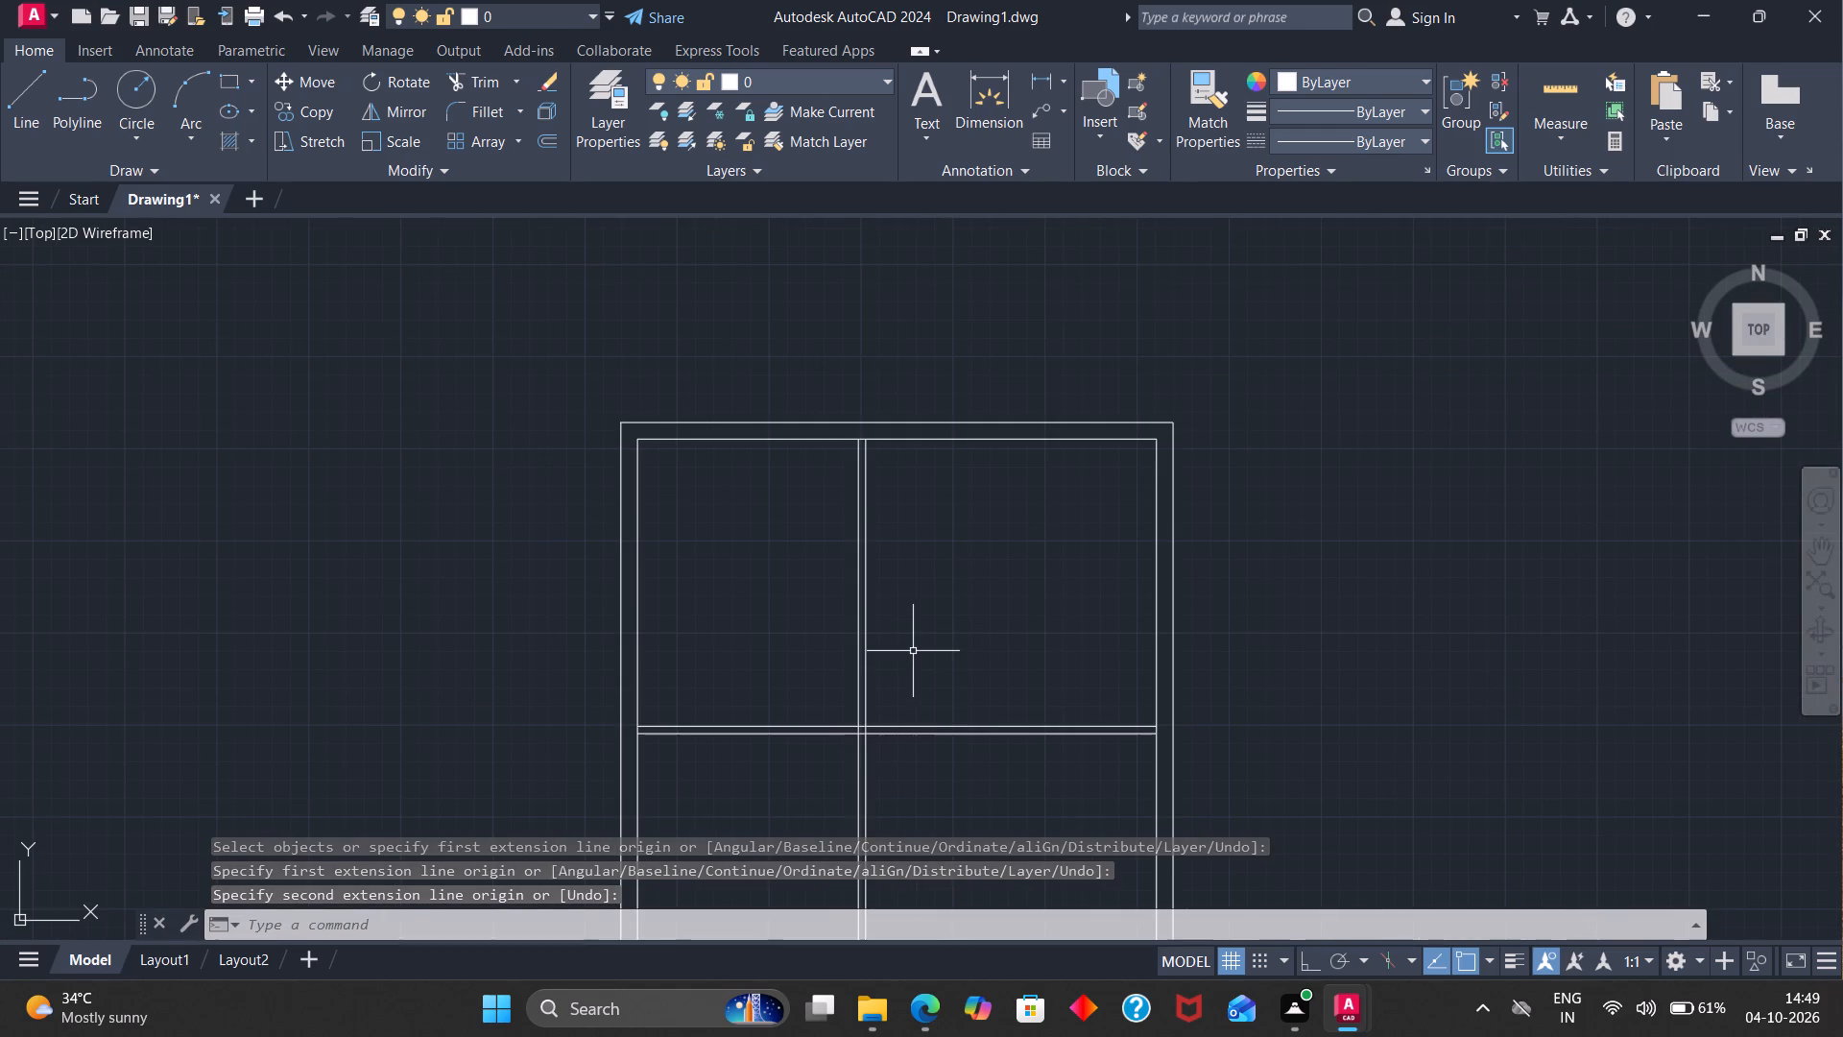
pyautogui.scroll(3, 680, 604)
pyautogui.scroll(-2, 1034, 127)
pyautogui.scroll(-2, 929, 281)
pyautogui.click(980, 116)
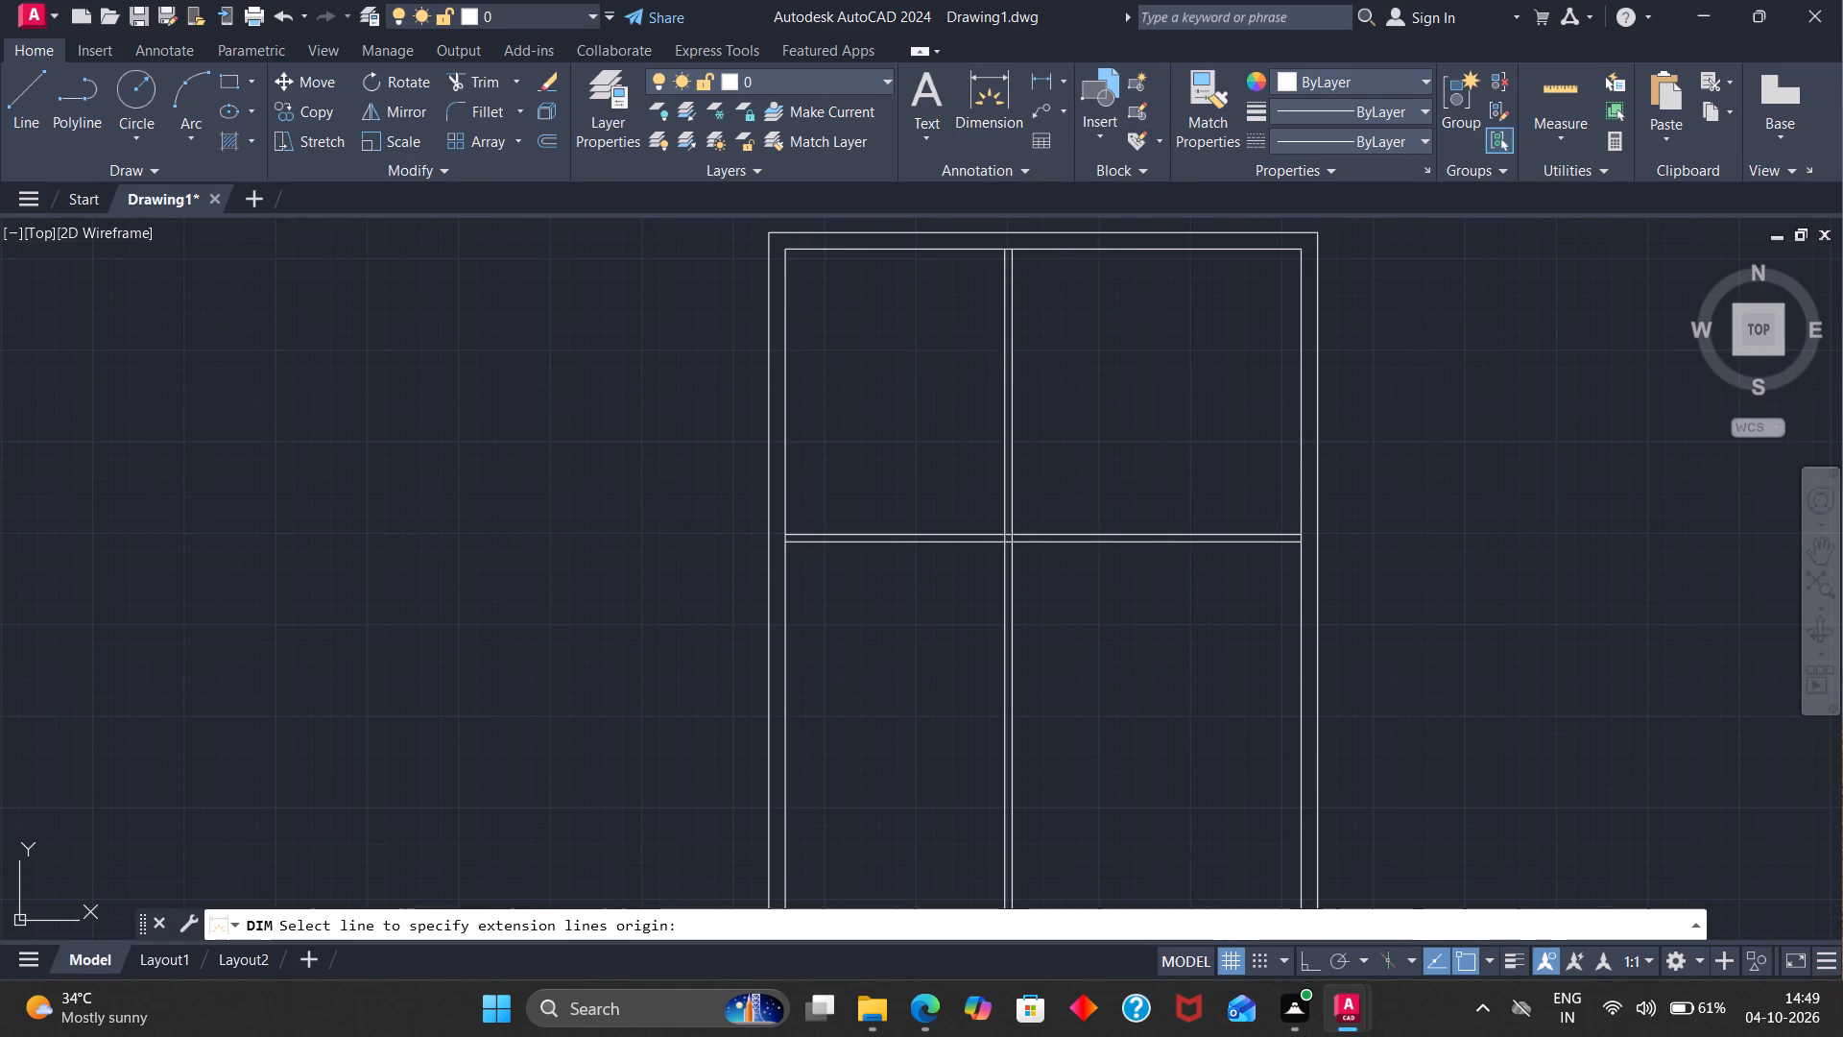
pyautogui.click(787, 250)
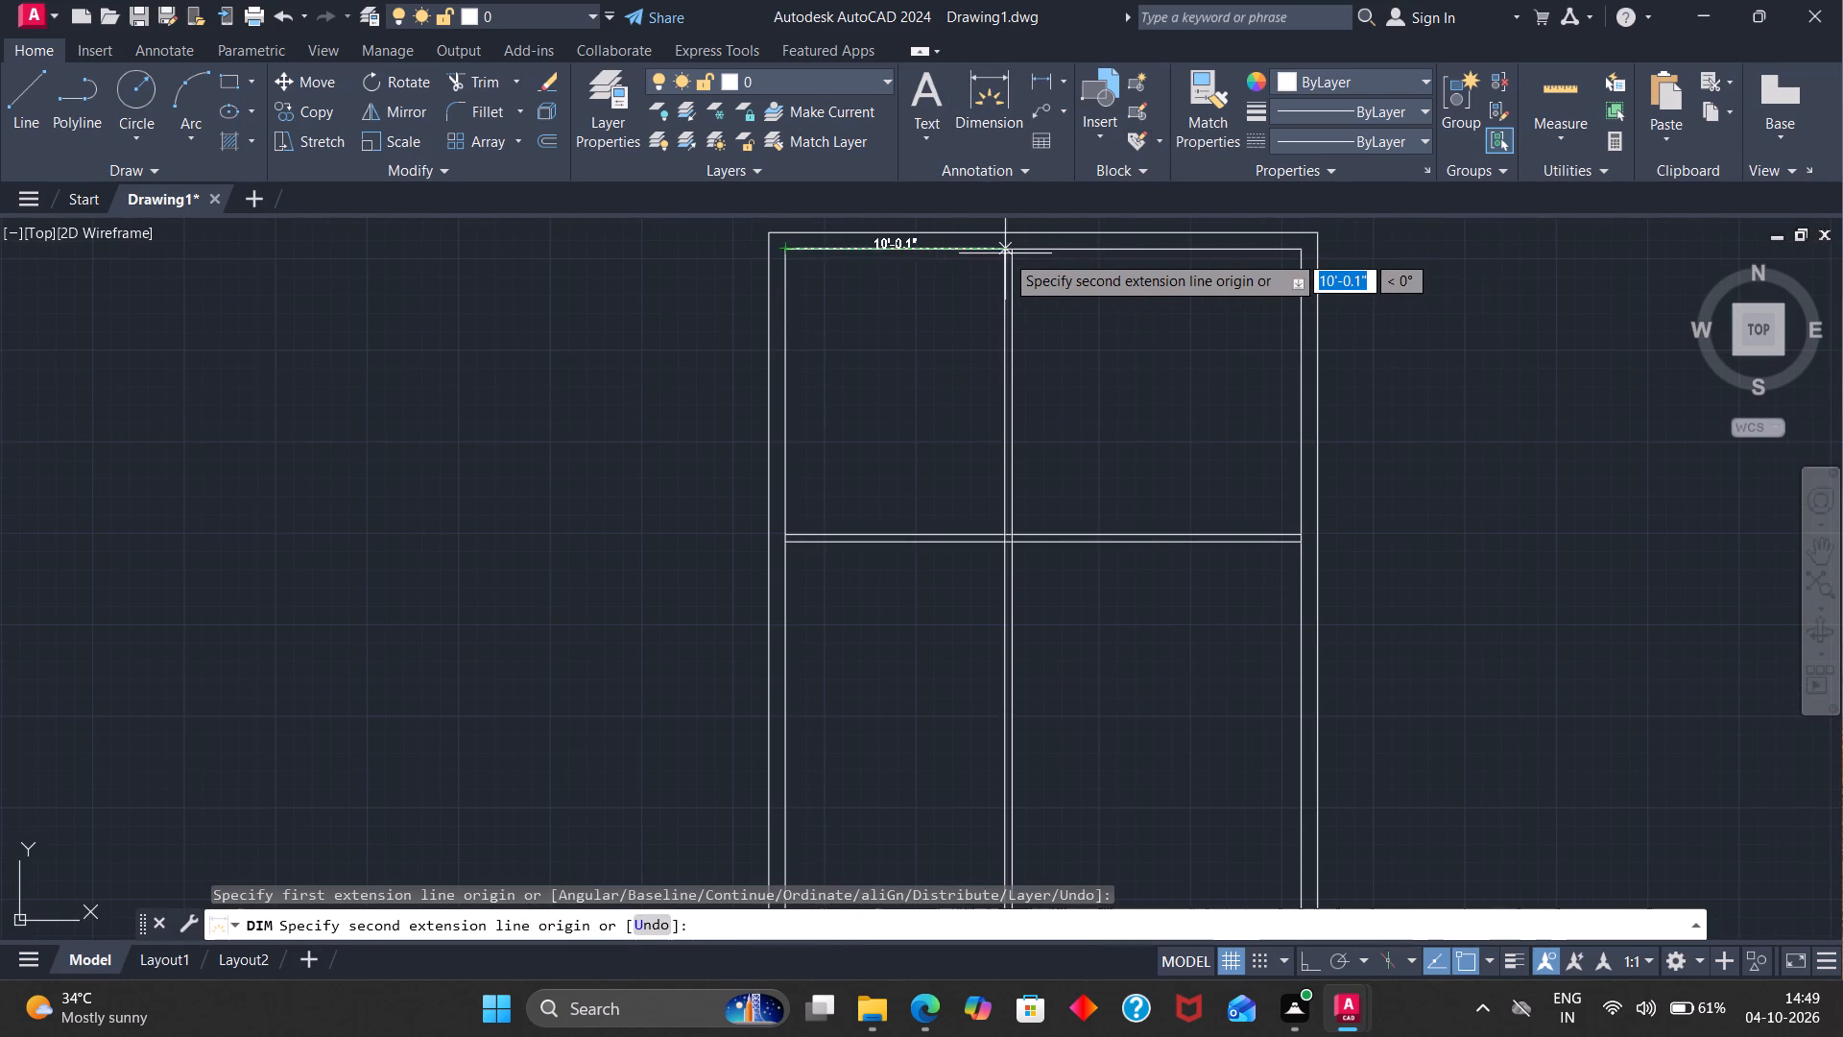
pyautogui.scroll(2, 1005, 253)
pyautogui.scroll(-3, 1005, 253)
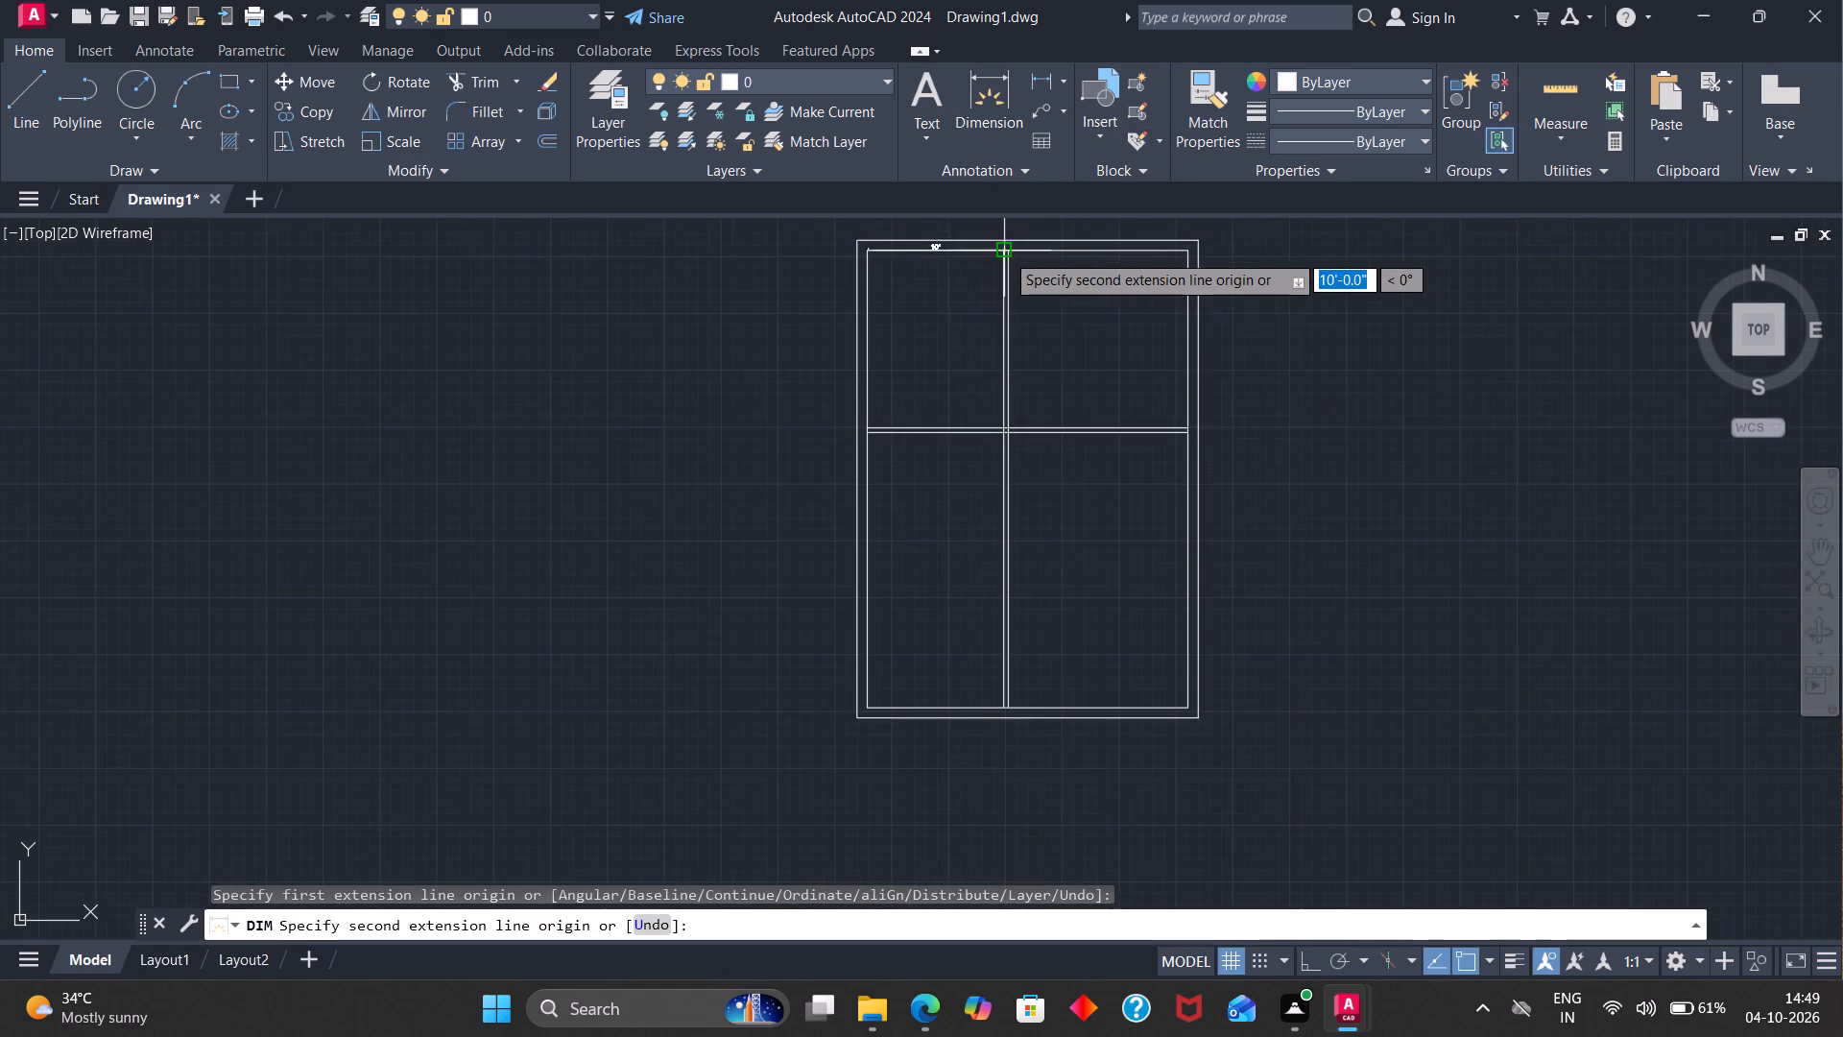
pyautogui.press('Escape')
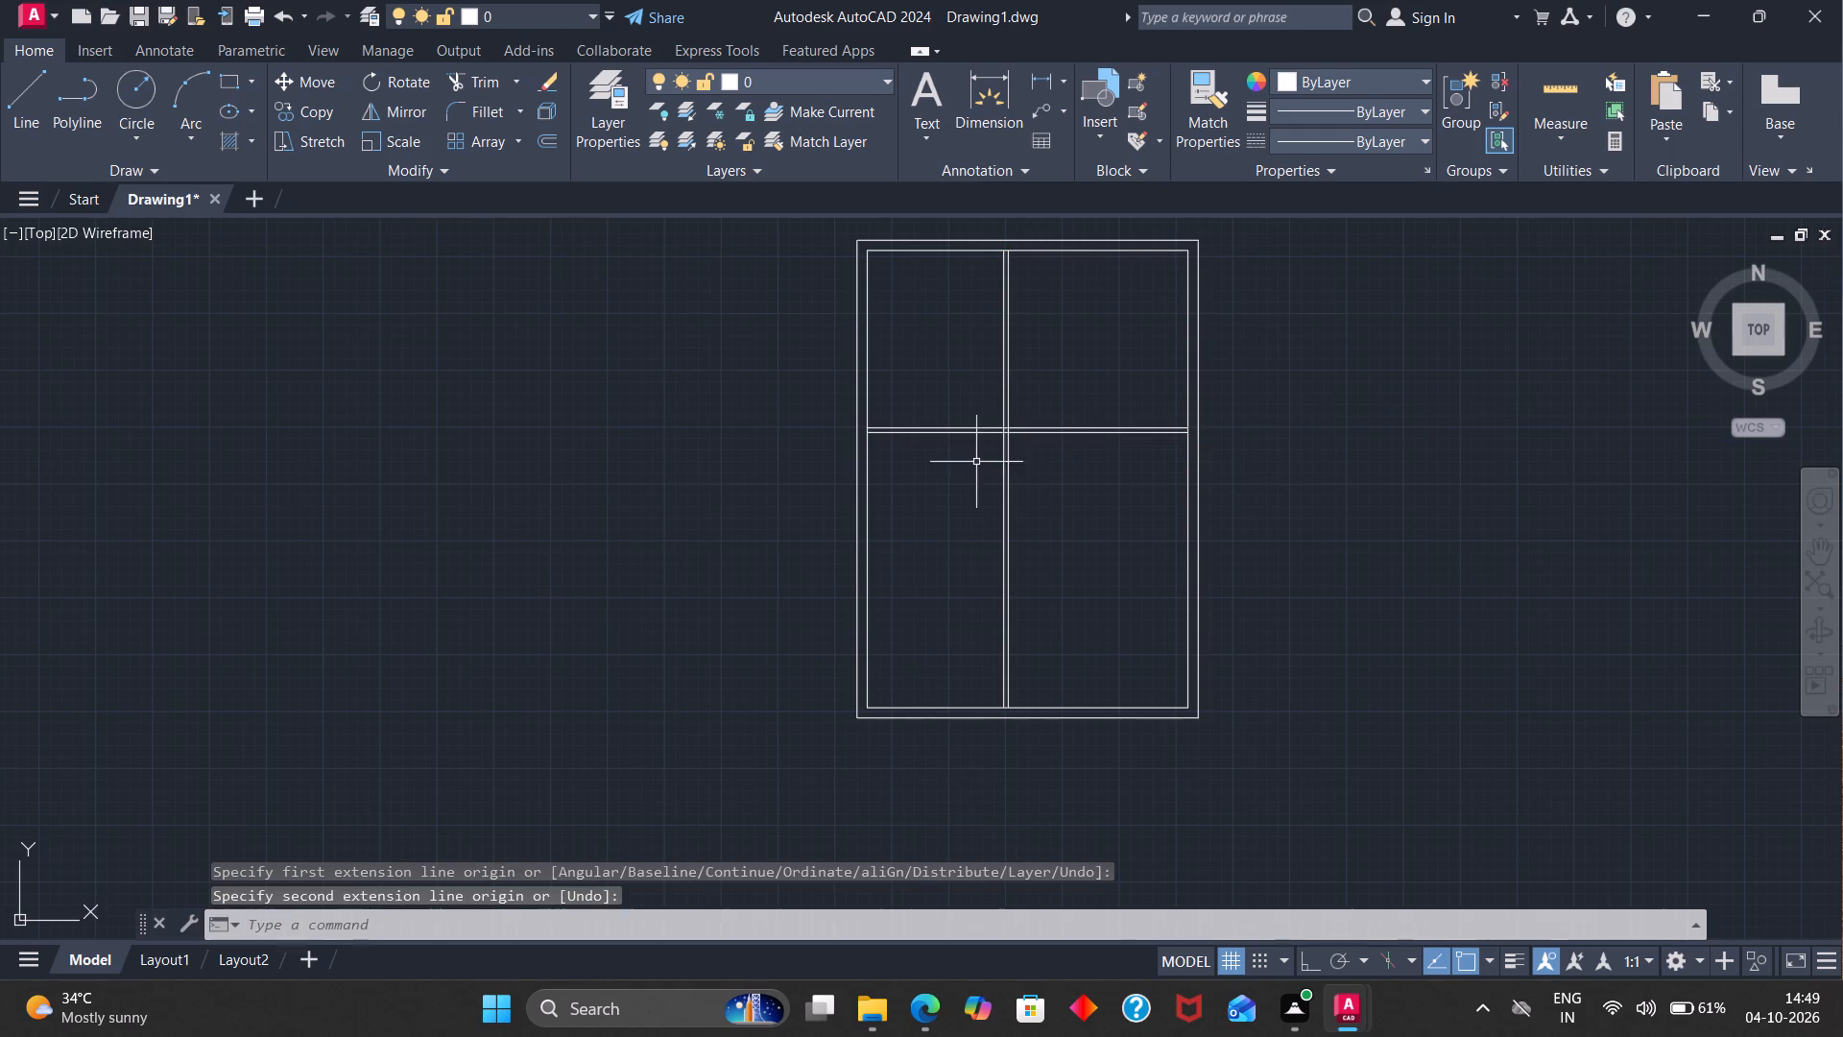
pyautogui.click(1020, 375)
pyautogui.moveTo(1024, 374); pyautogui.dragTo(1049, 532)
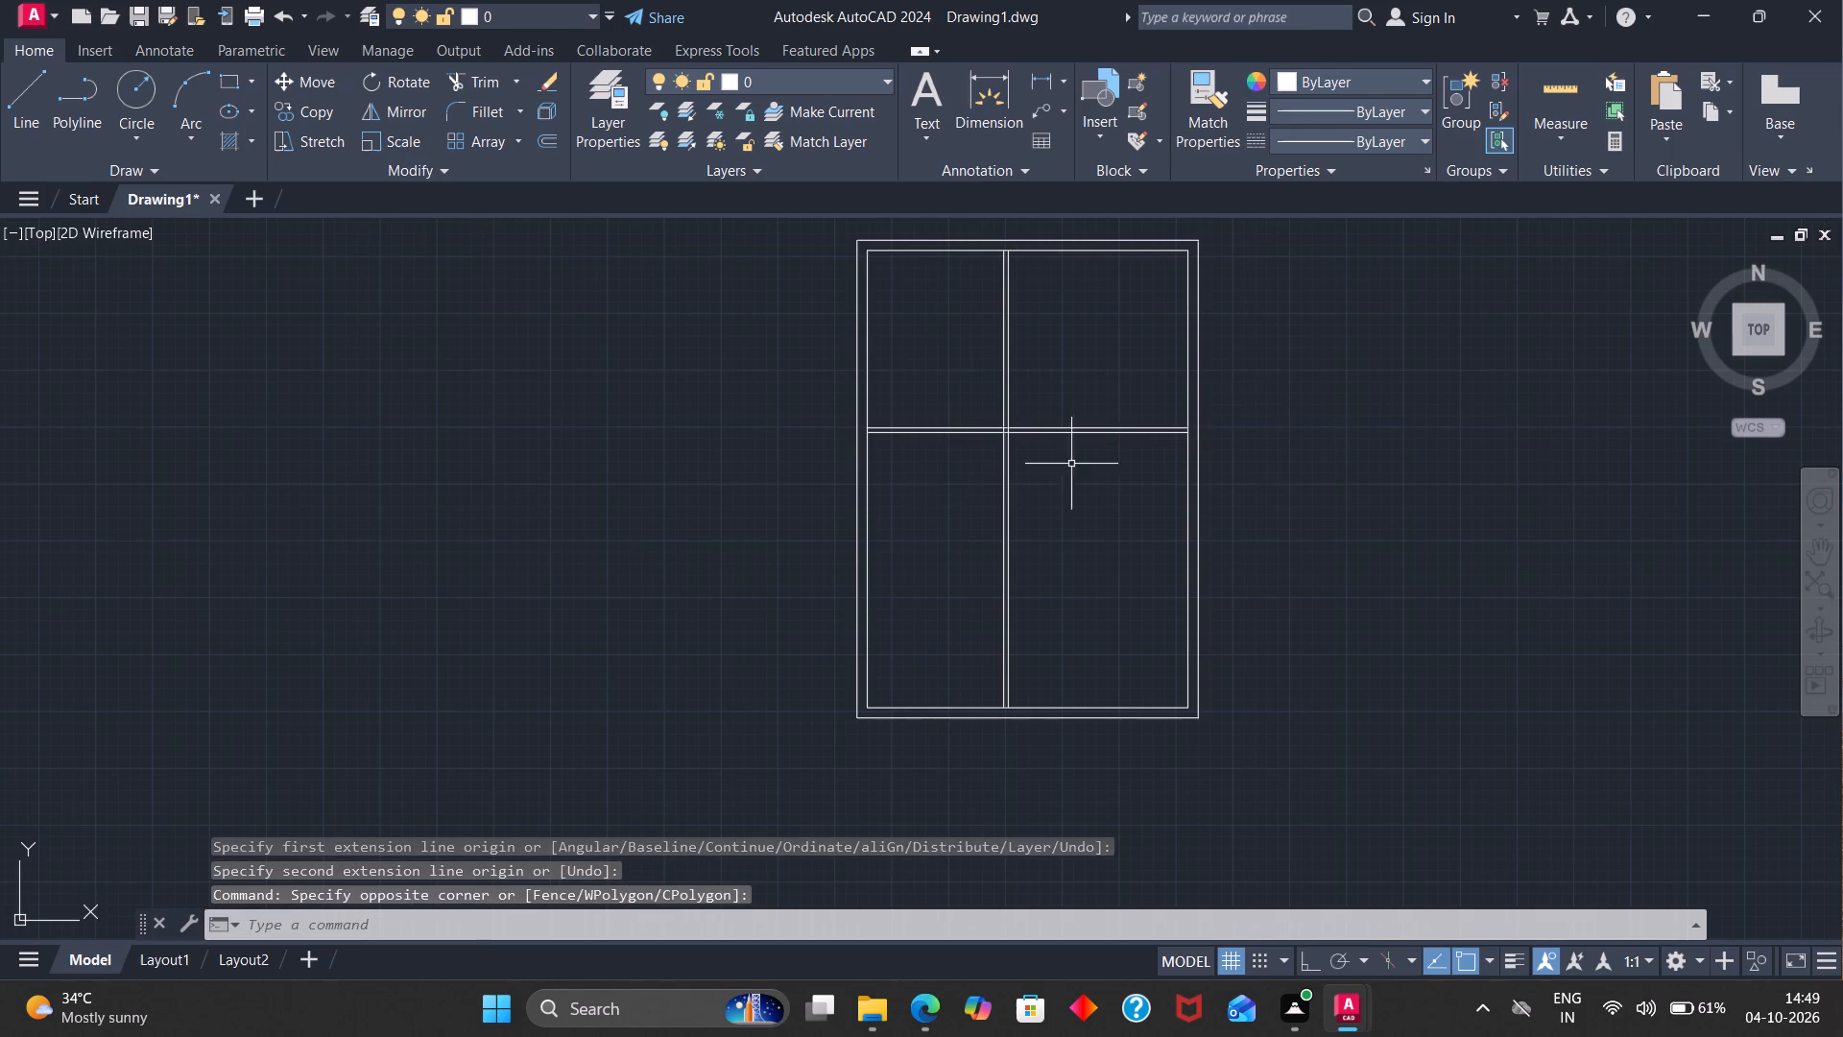
# Erase the four lines of the crossing vertical and horizontal partition walls inside the outer walls.
pyautogui.moveTo(1048, 384); pyautogui.dragTo(969, 491)
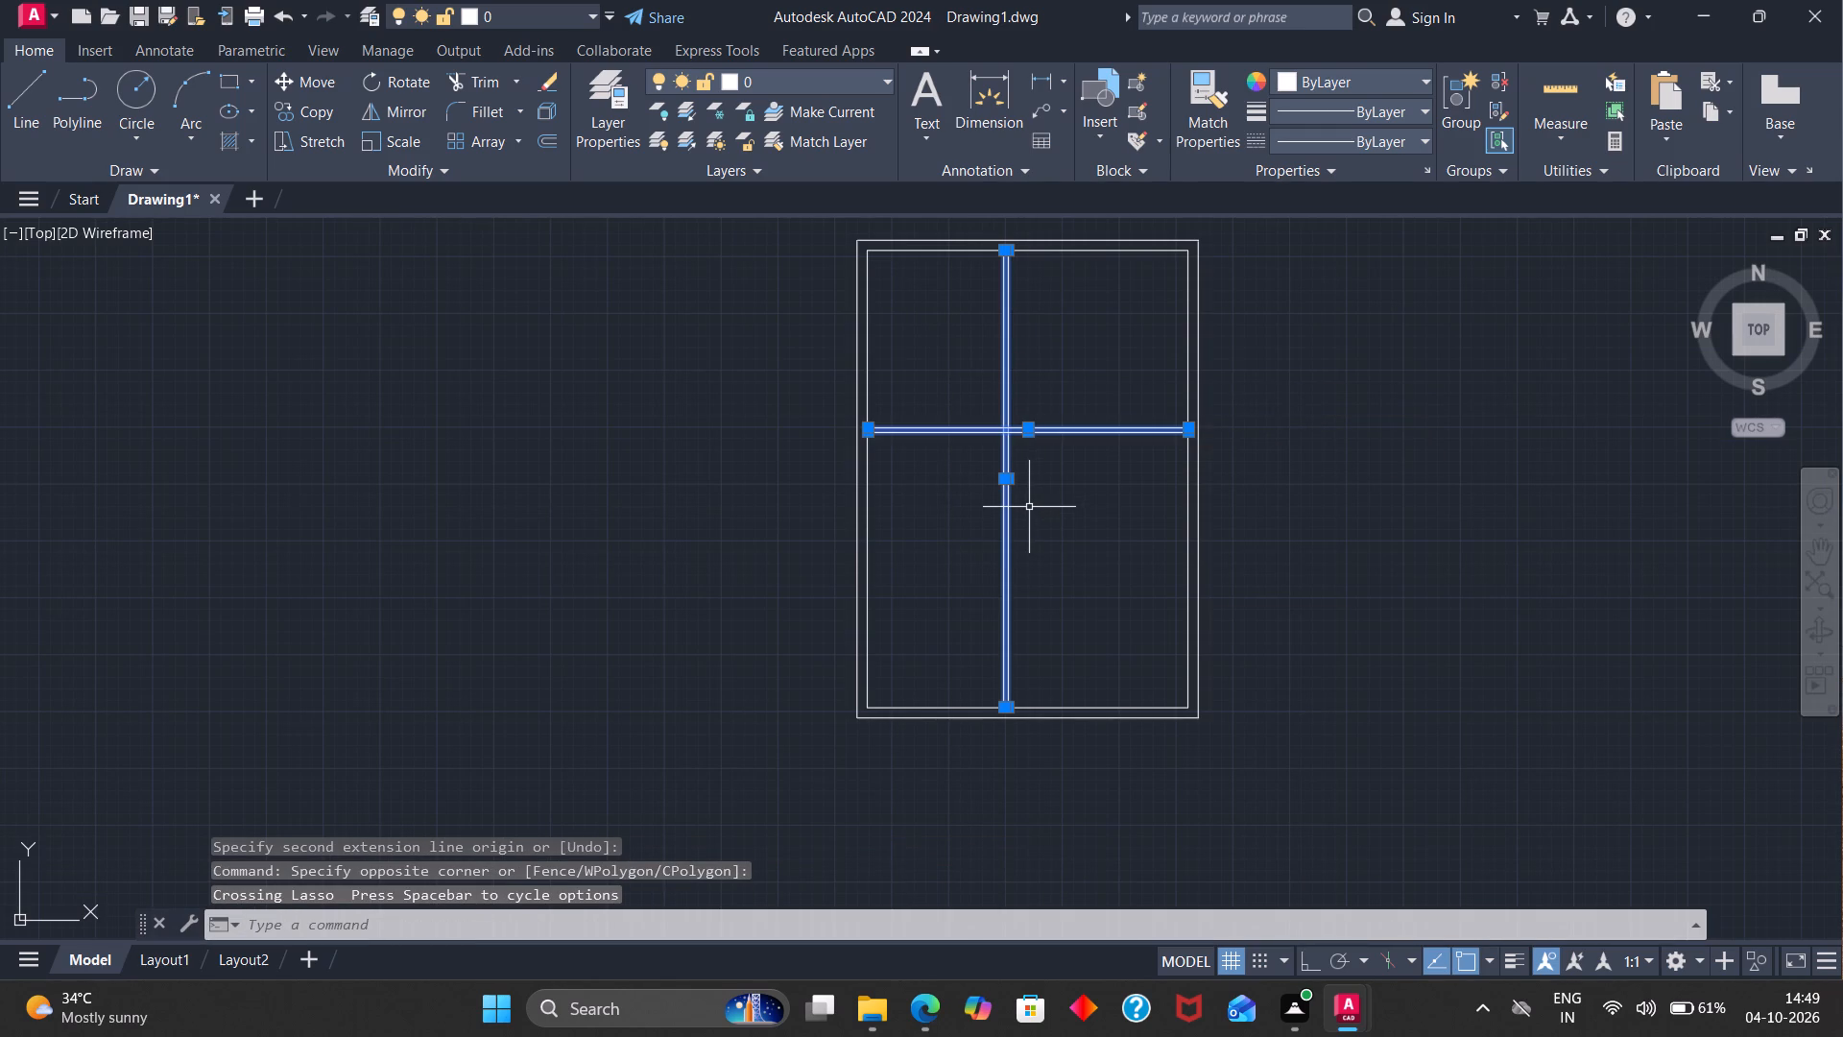
pyautogui.press('e')
pyautogui.press('r')
pyautogui.press('a')
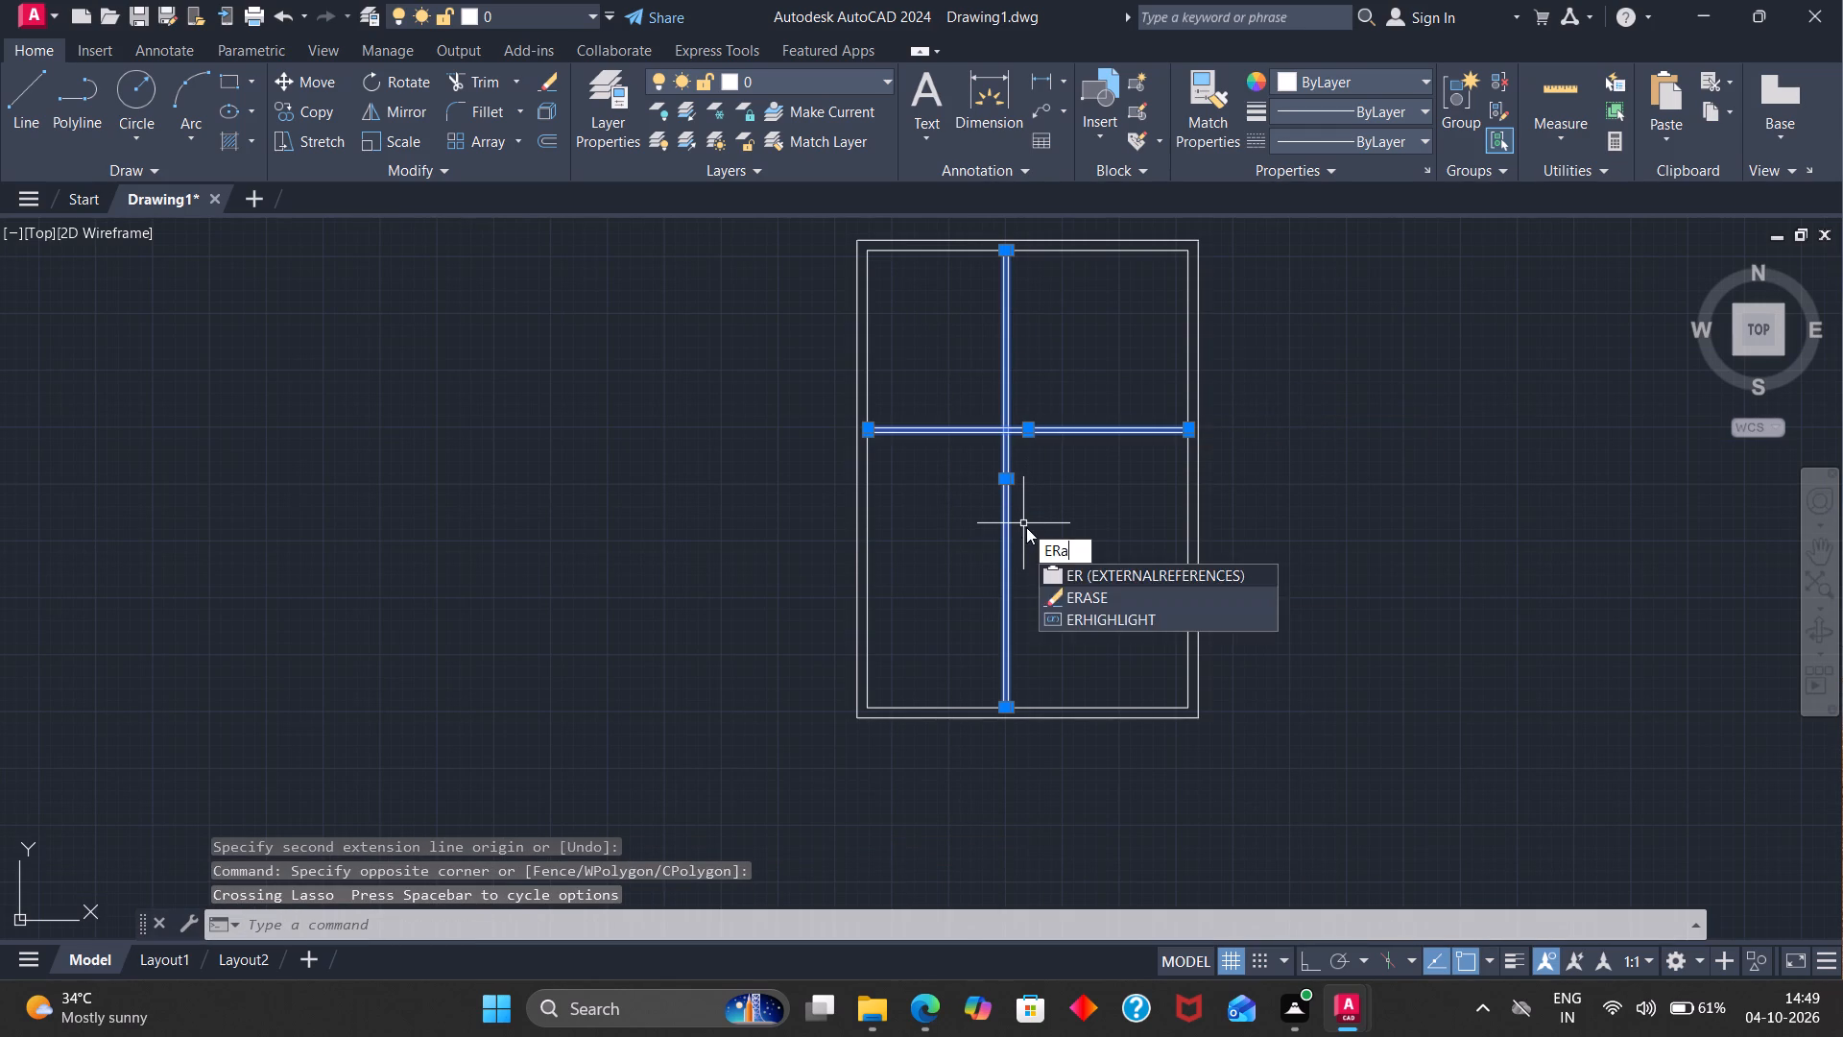
pyautogui.press('Return')
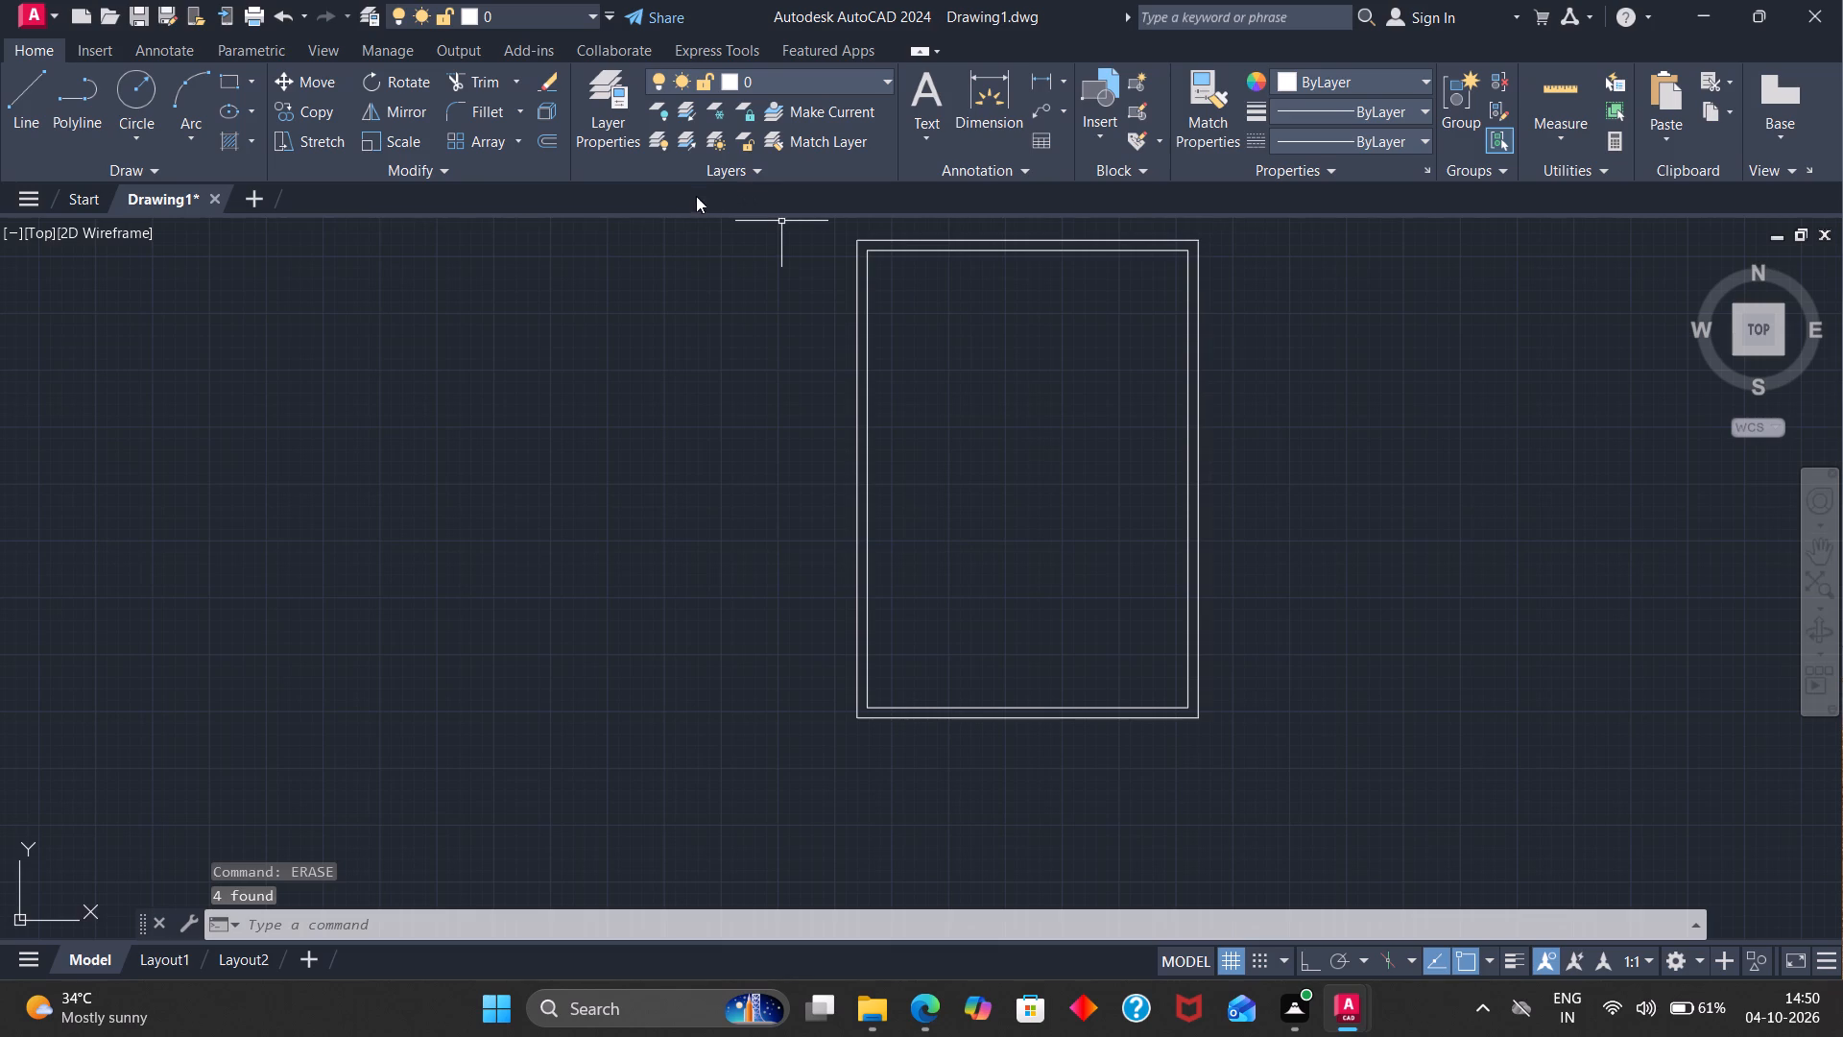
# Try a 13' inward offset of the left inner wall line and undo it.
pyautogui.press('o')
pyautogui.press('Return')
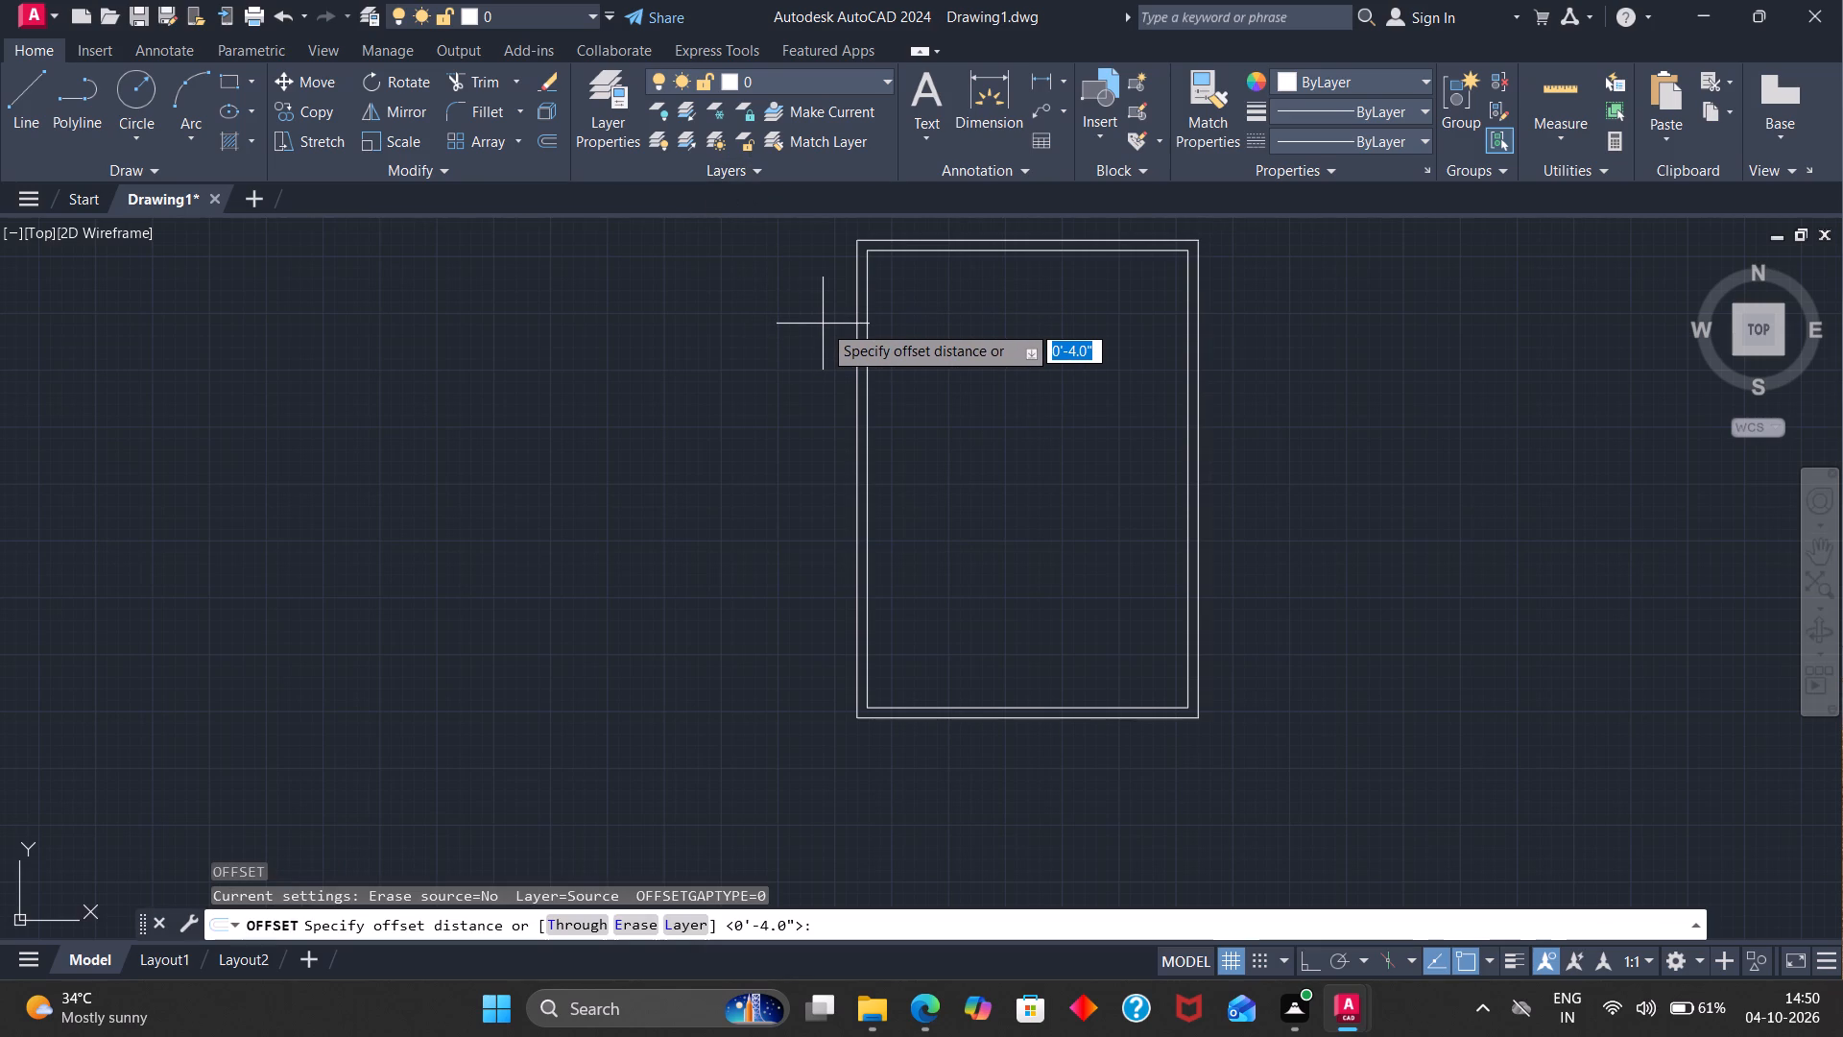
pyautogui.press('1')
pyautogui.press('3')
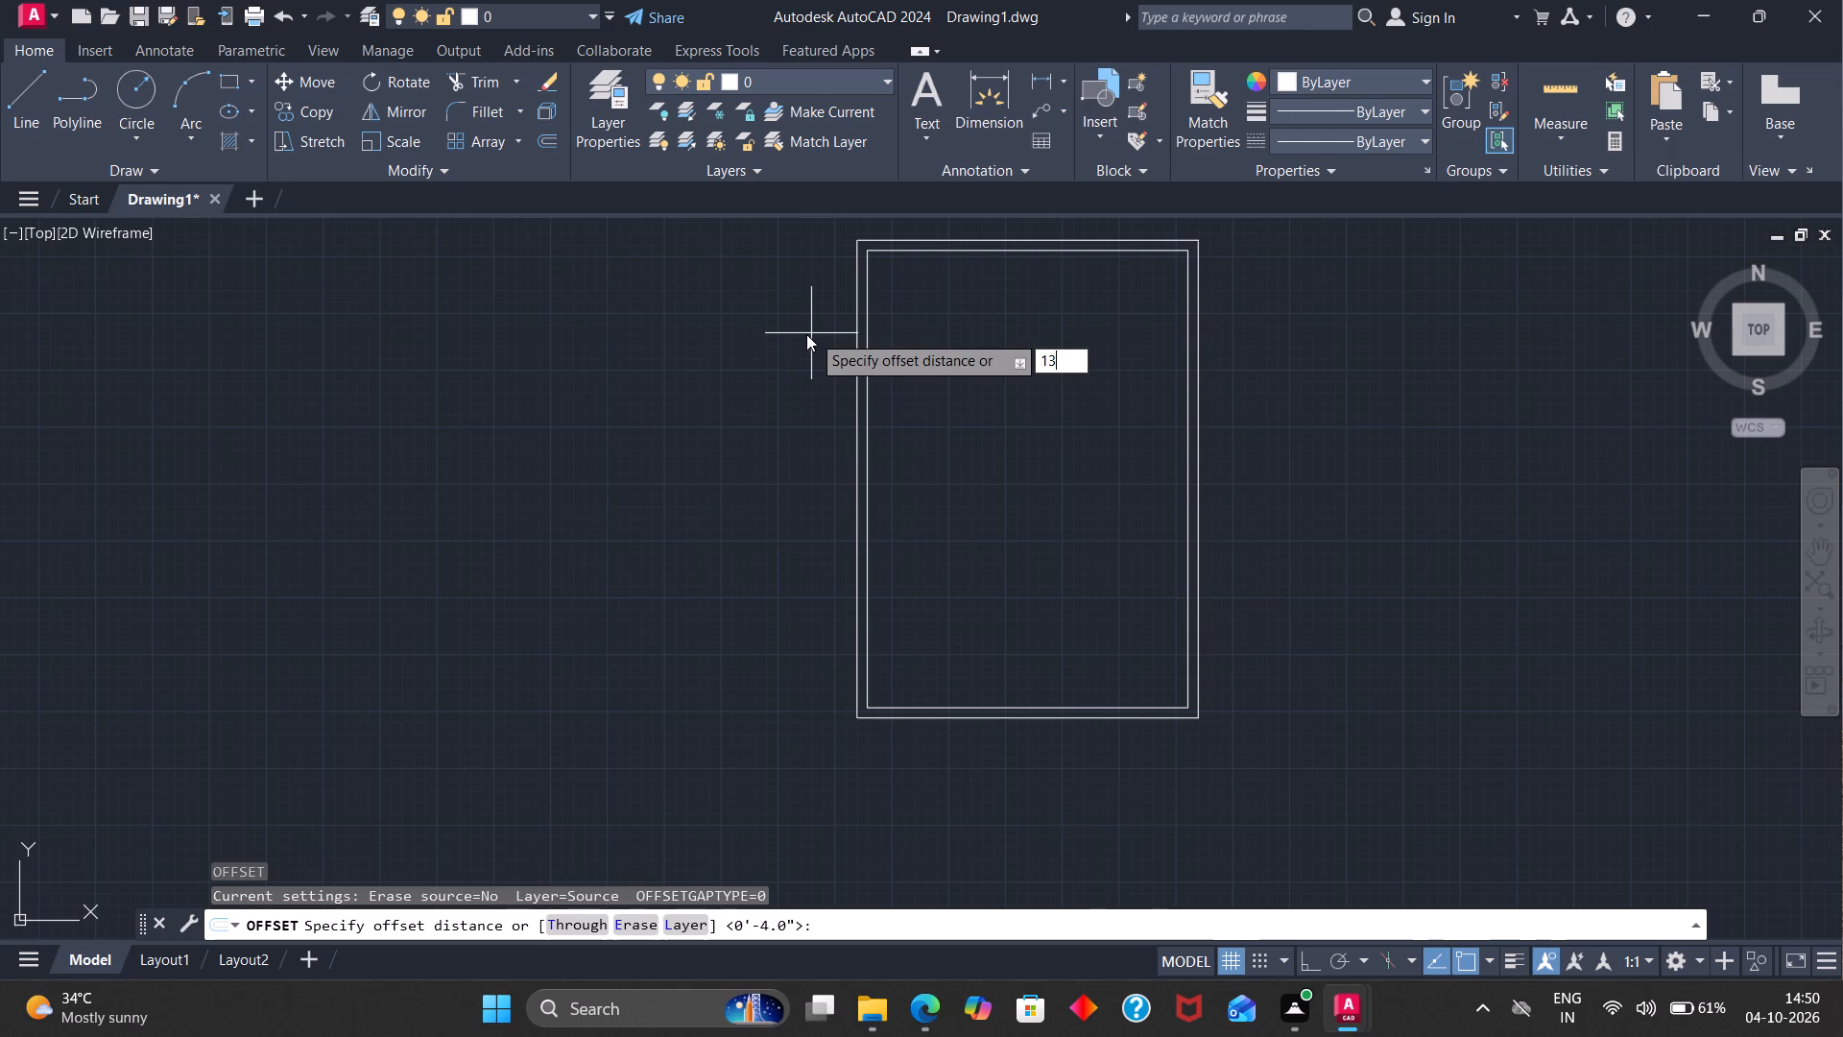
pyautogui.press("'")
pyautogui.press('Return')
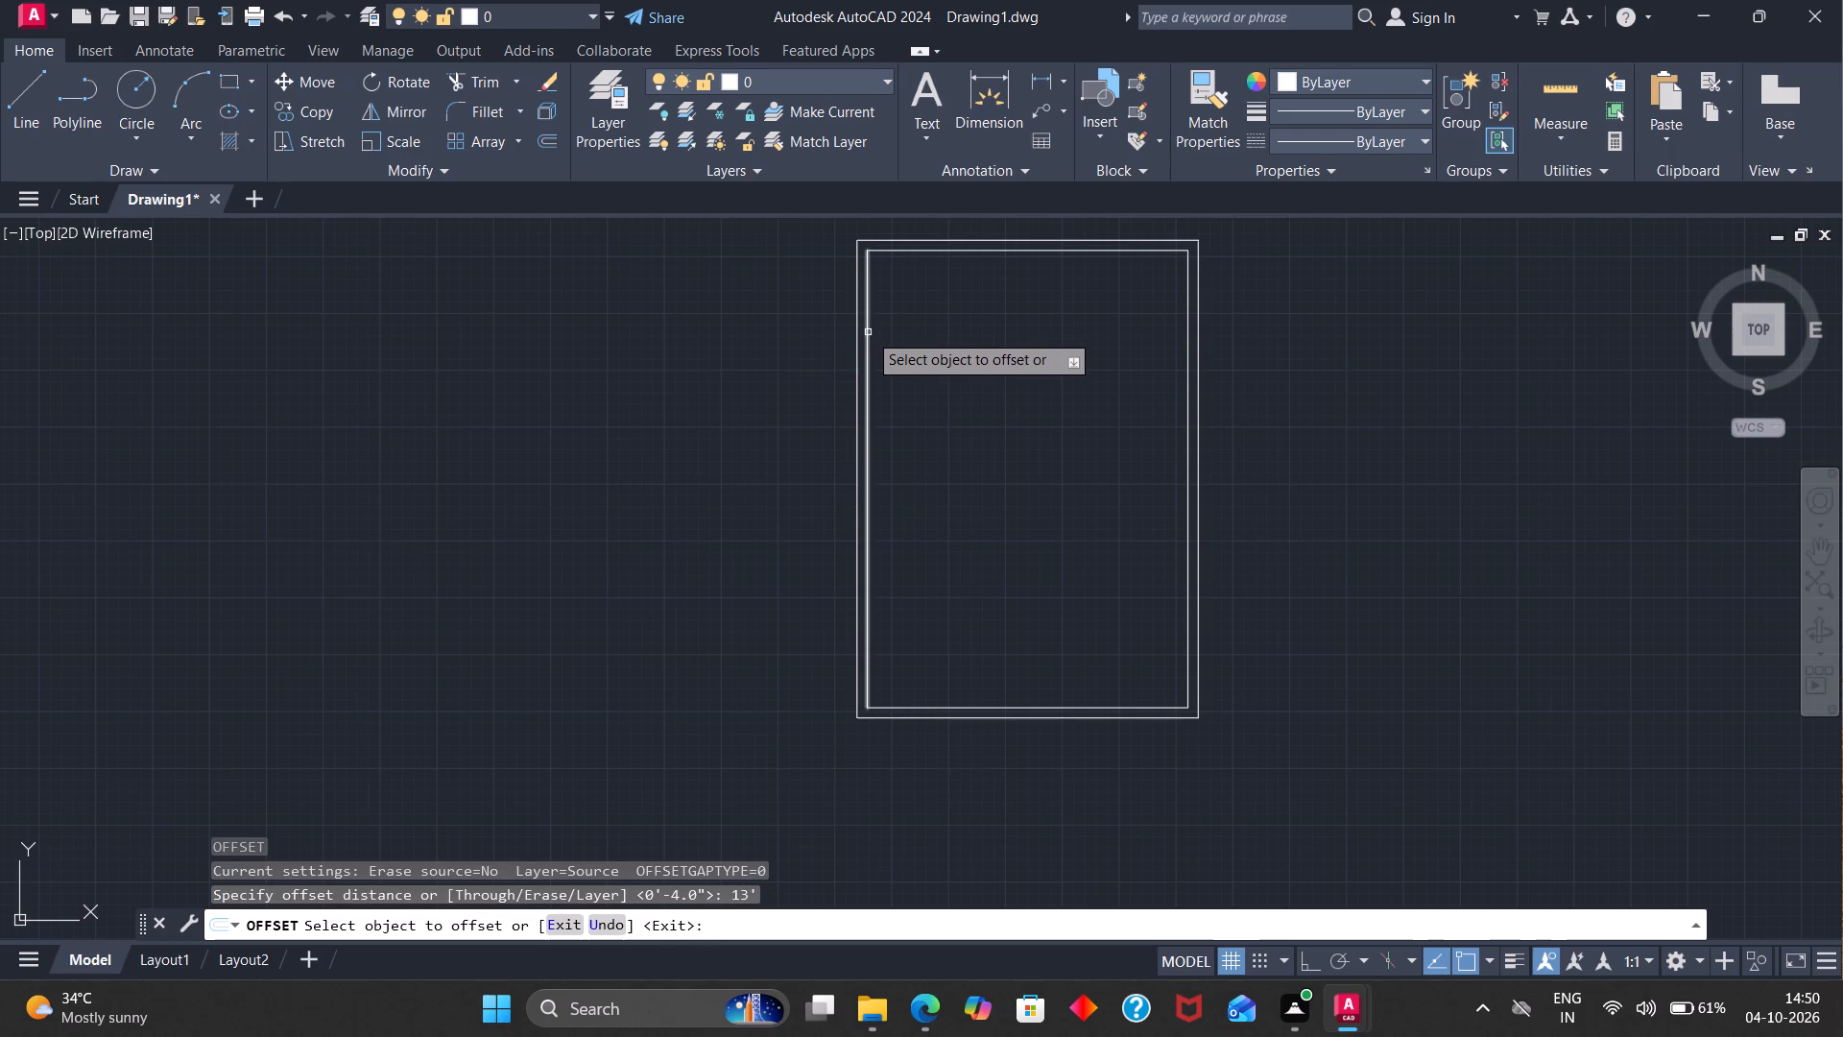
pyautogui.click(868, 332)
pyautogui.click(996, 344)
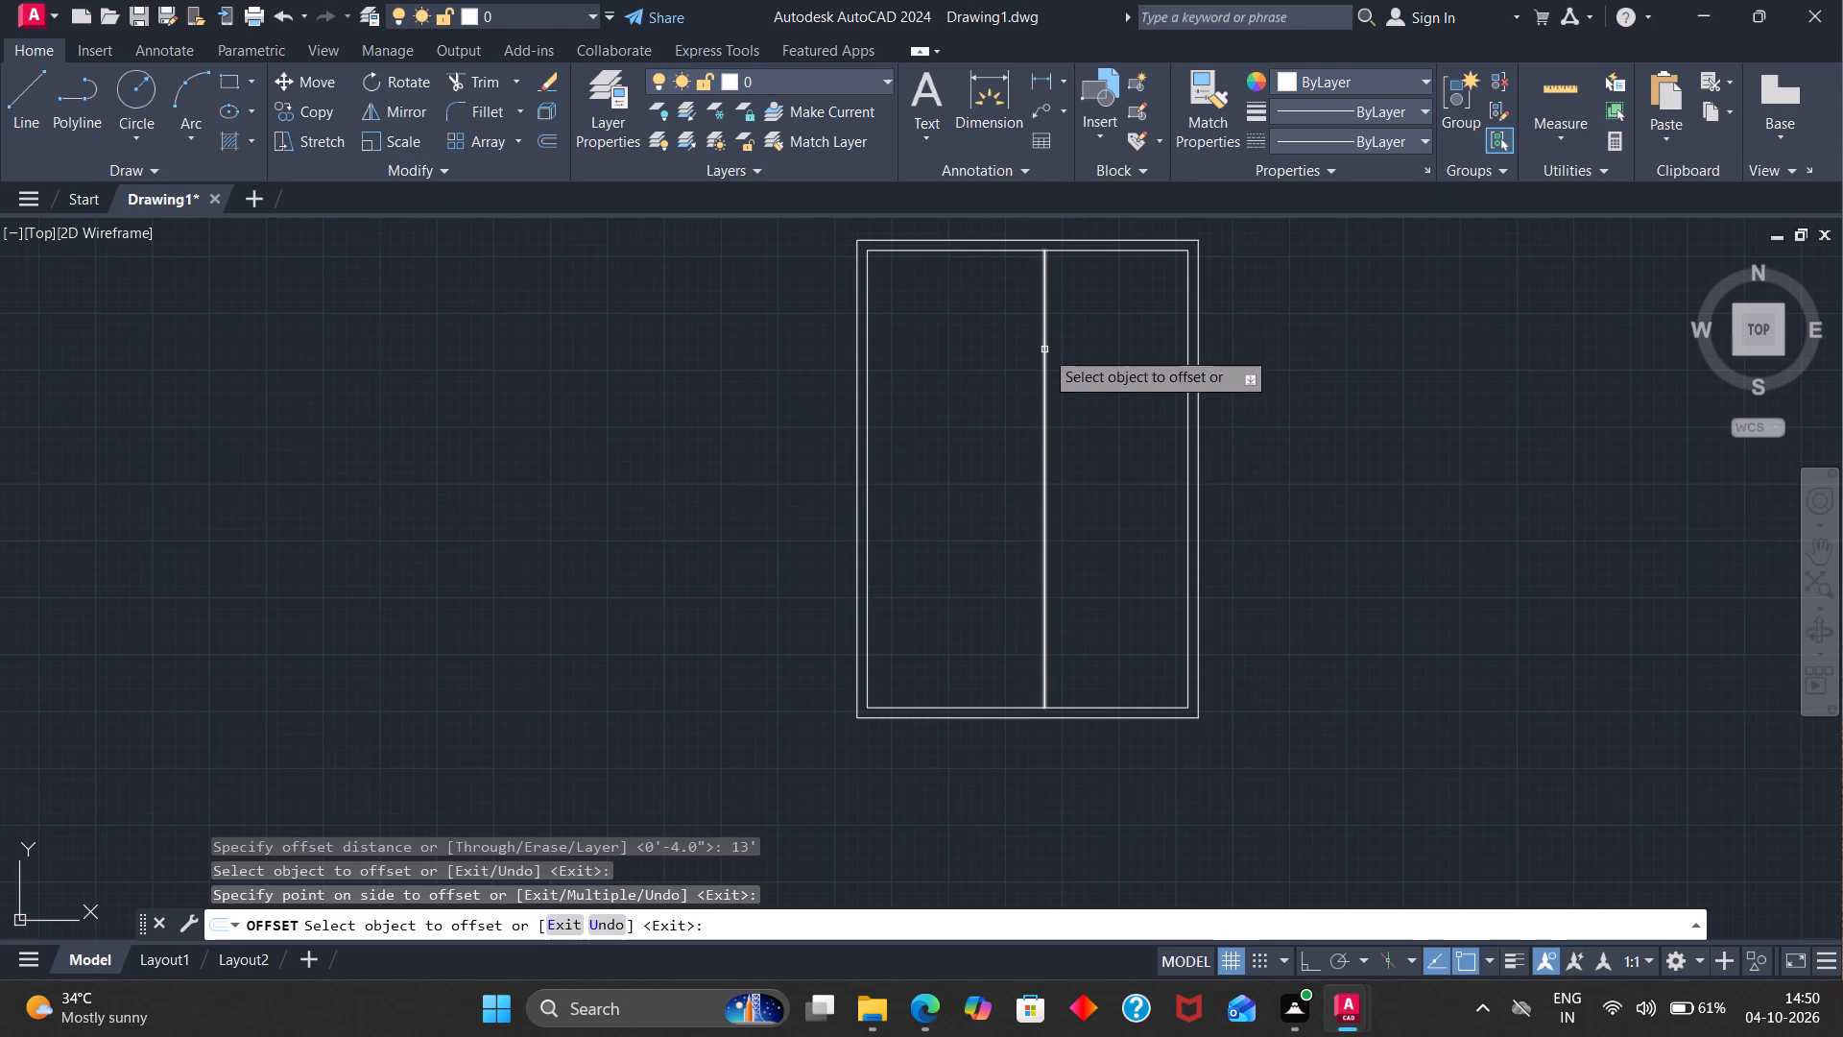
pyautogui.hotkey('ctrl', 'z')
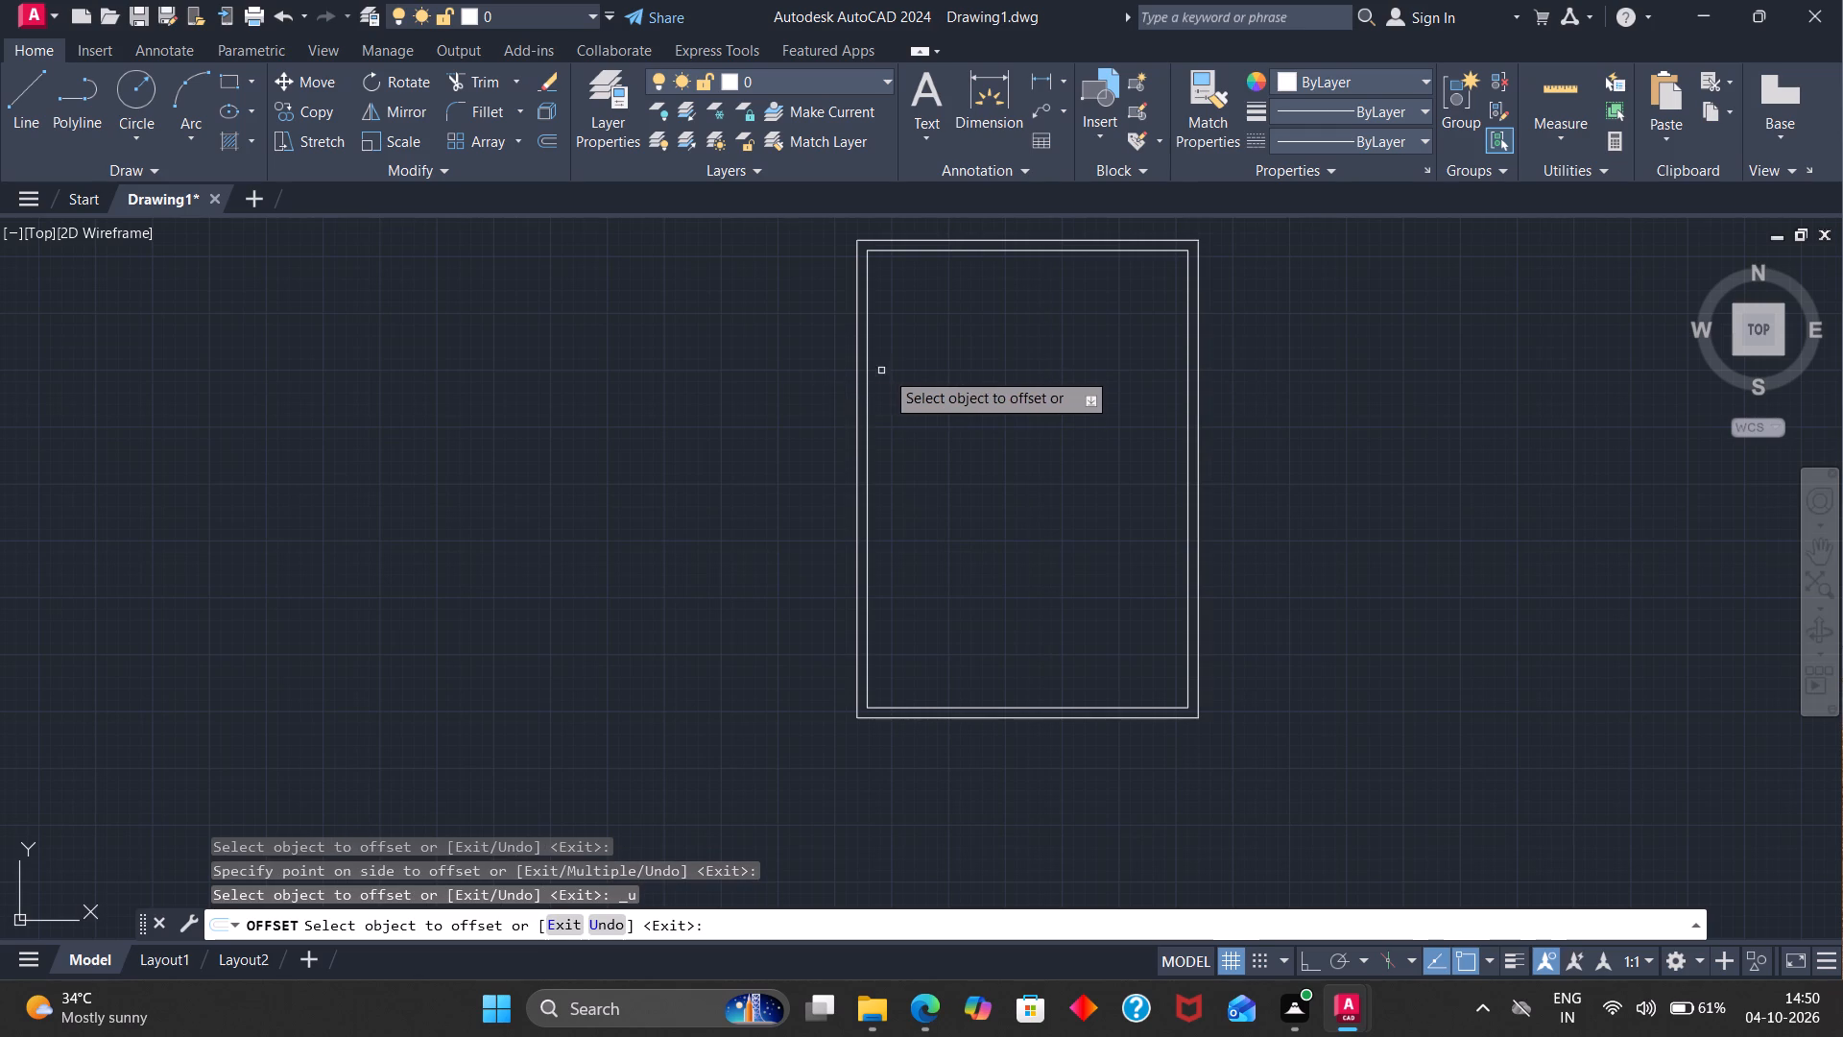
# Form a vertical partition wall by offsetting the left inner wall line 12' inward and the new line 4" further right.
pyautogui.click(869, 377)
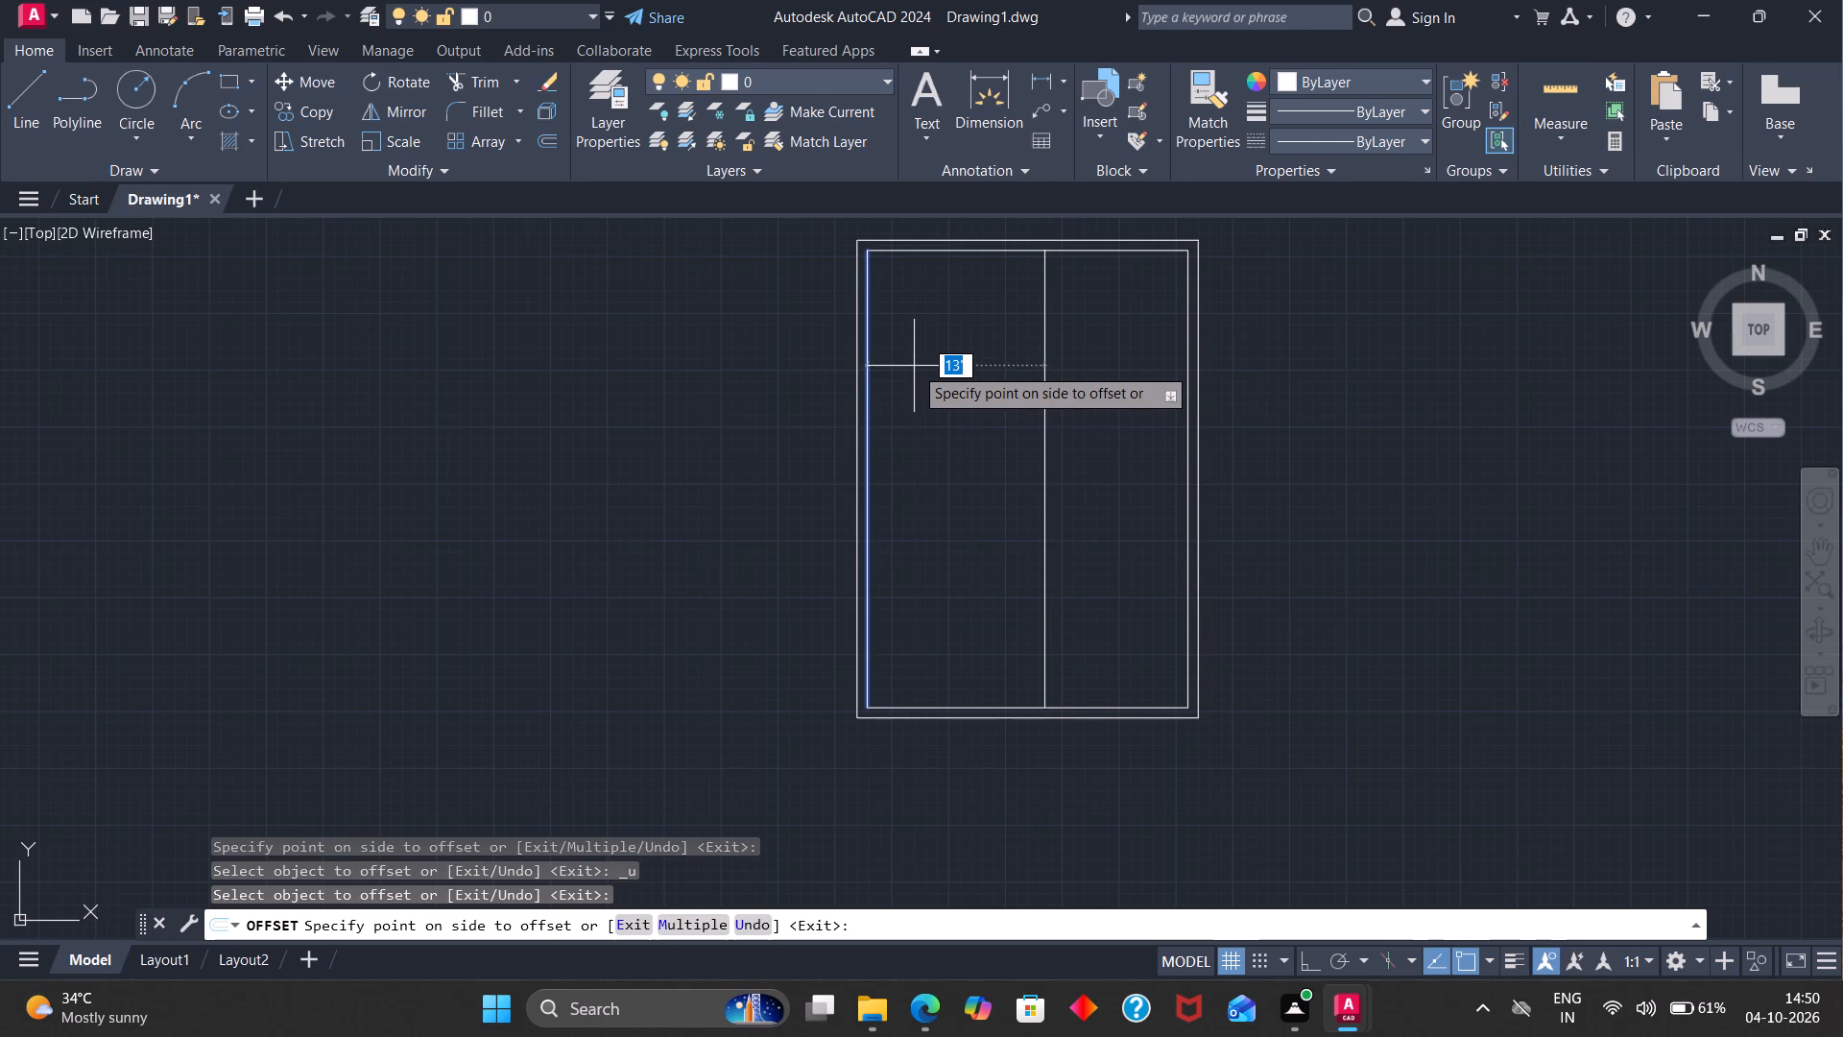
pyautogui.press('1')
pyautogui.write("2'")
pyautogui.press('Return')
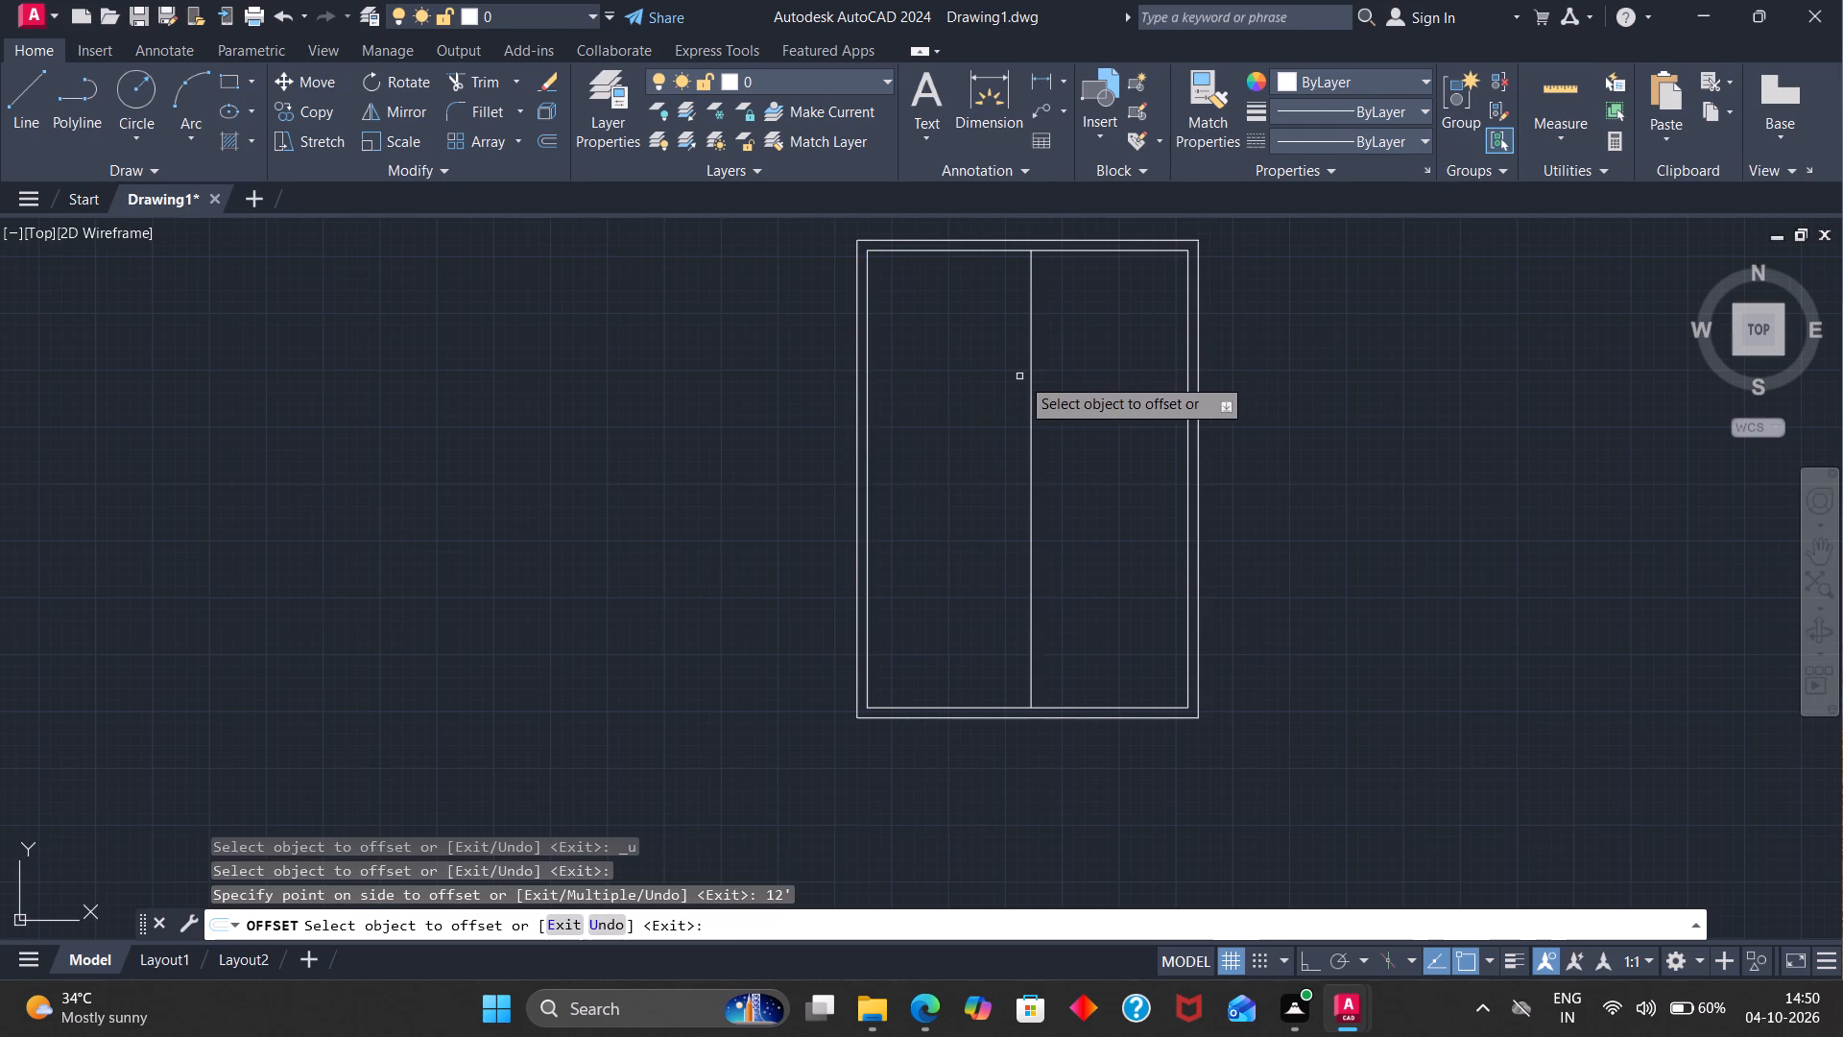
pyautogui.click(1034, 375)
pyautogui.press('4')
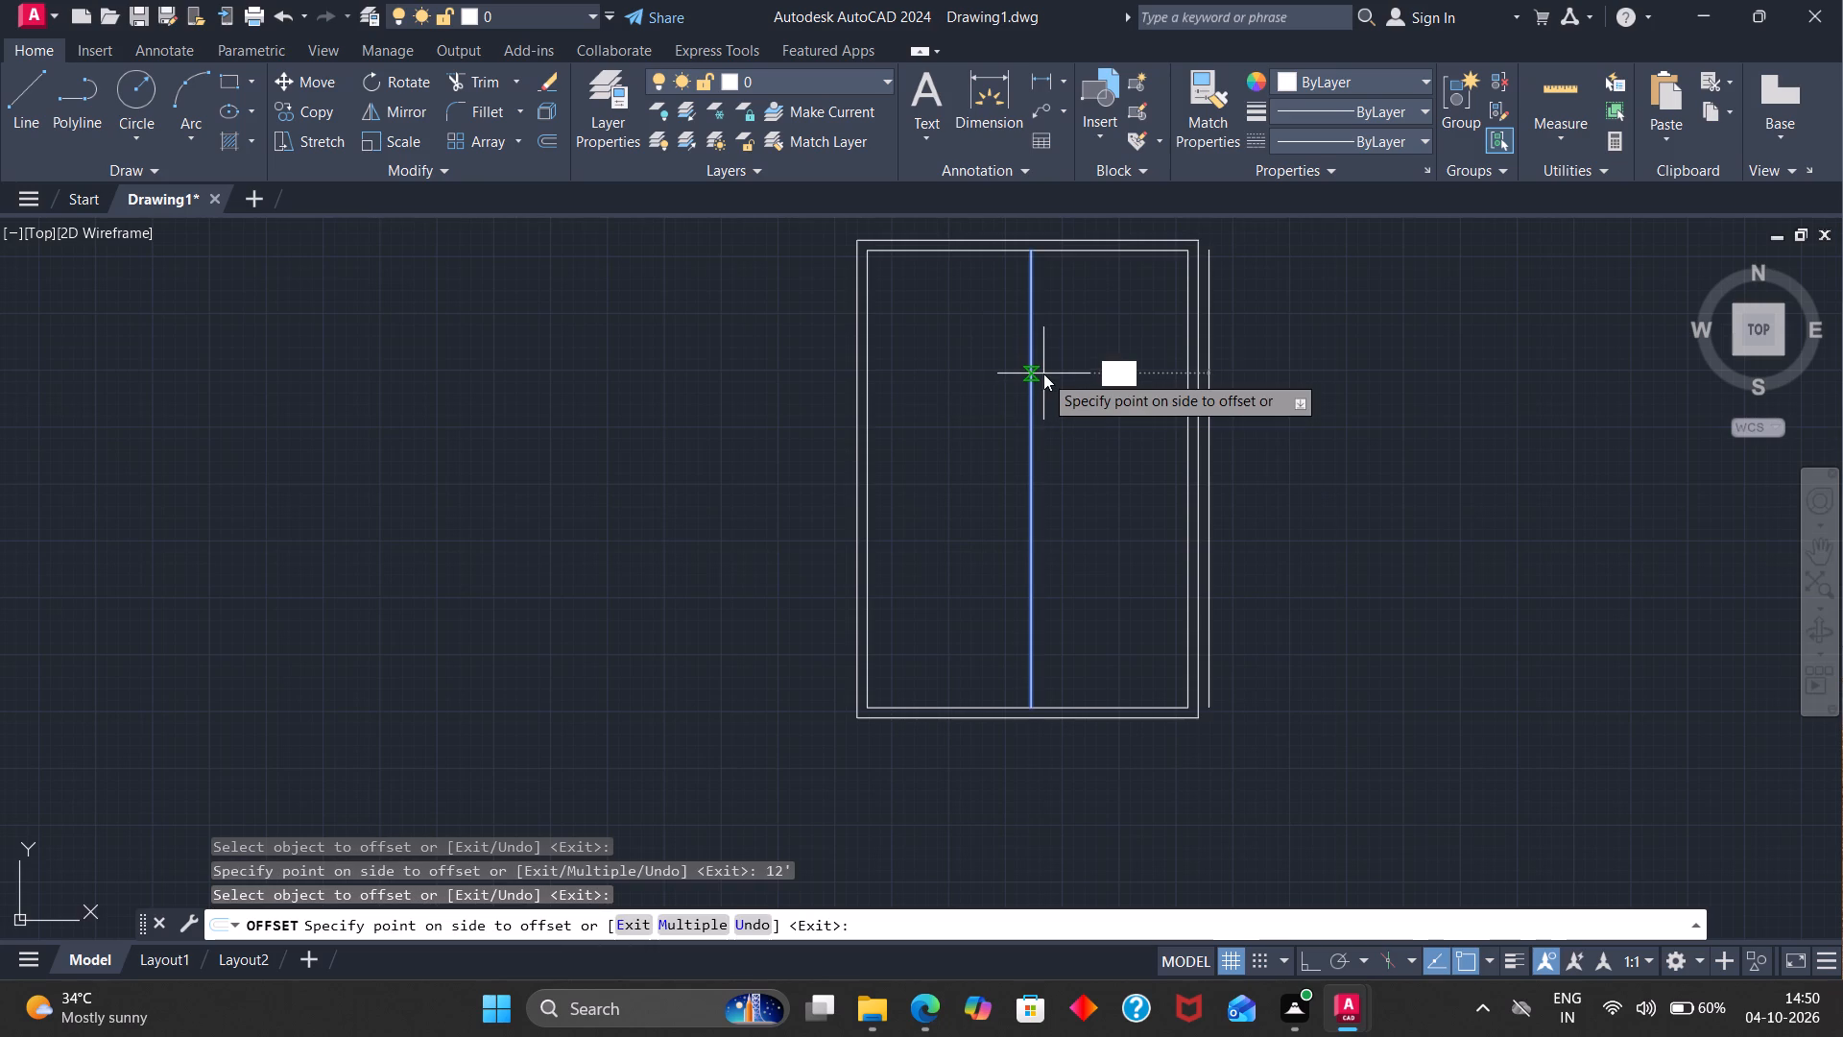
pyautogui.press('Return')
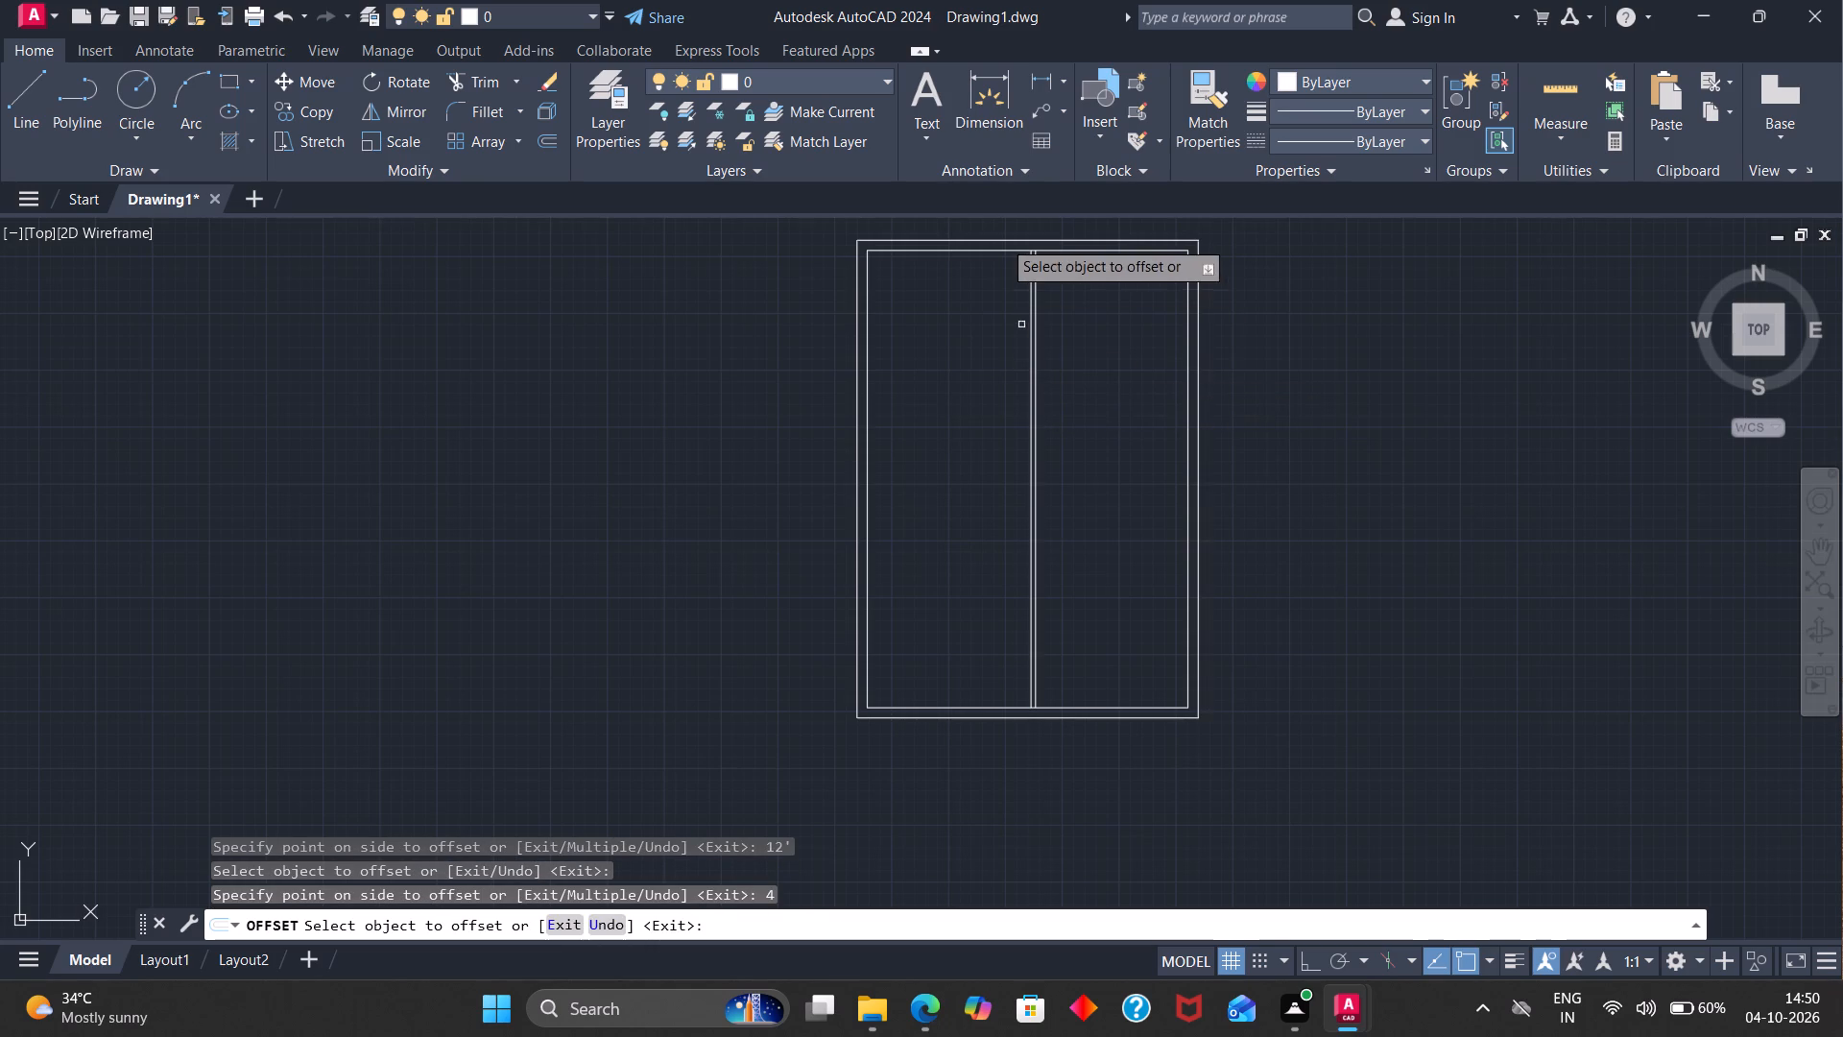
# Form a horizontal partition wall by offsetting the top inner wall line 10' downward and the new line another 4" down.
pyautogui.click(974, 253)
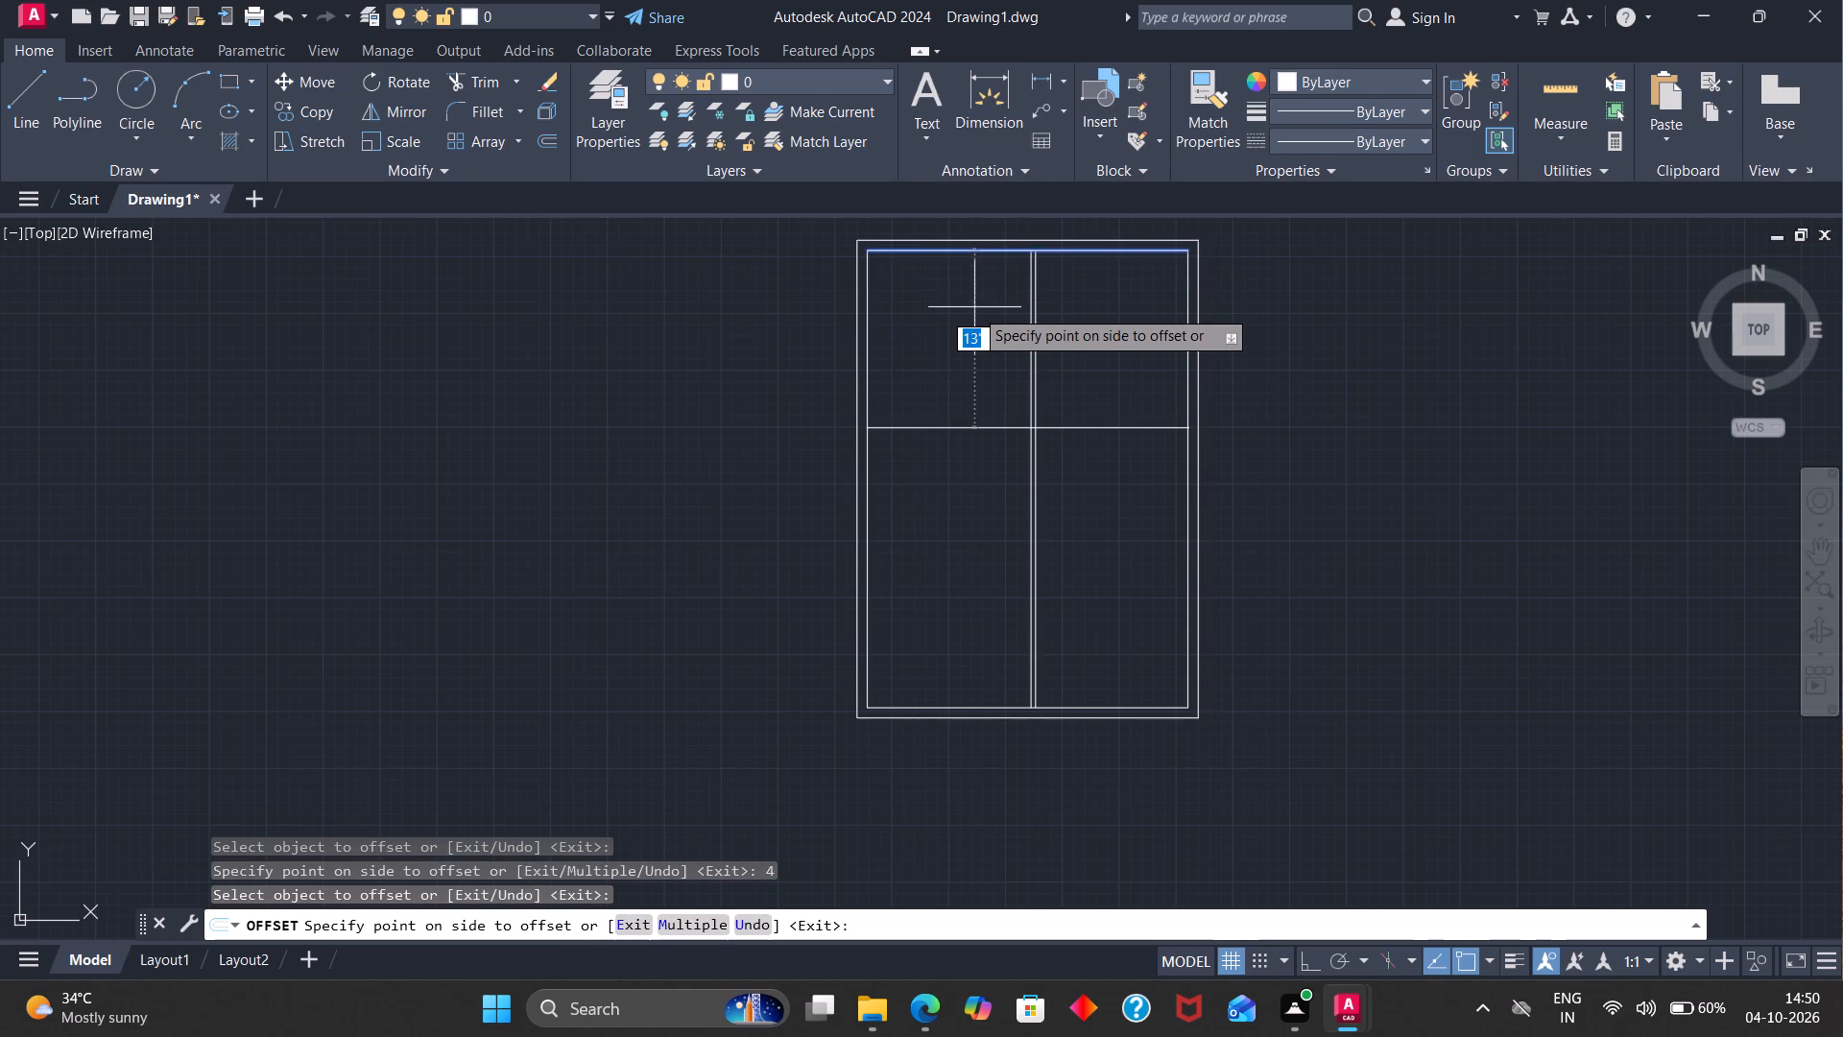
pyautogui.press('1')
pyautogui.press('0')
pyautogui.press("'")
pyautogui.press('Return')
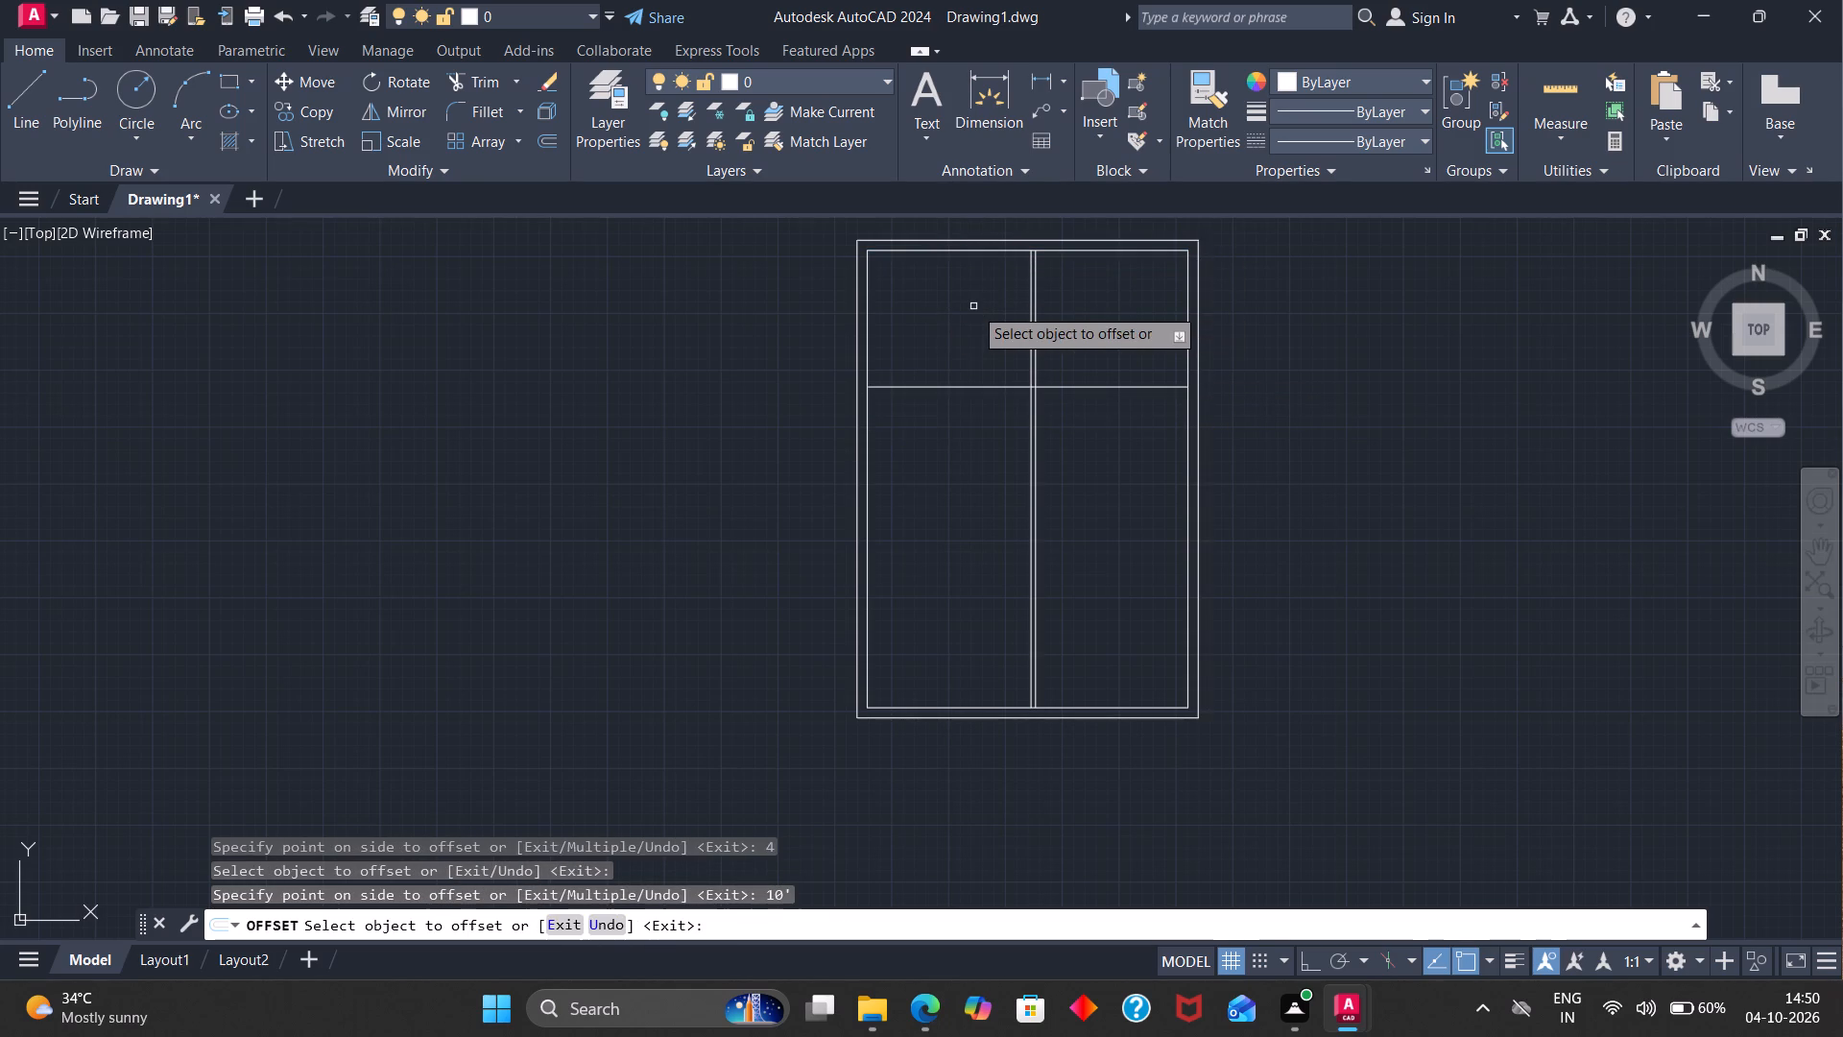
pyautogui.click(959, 386)
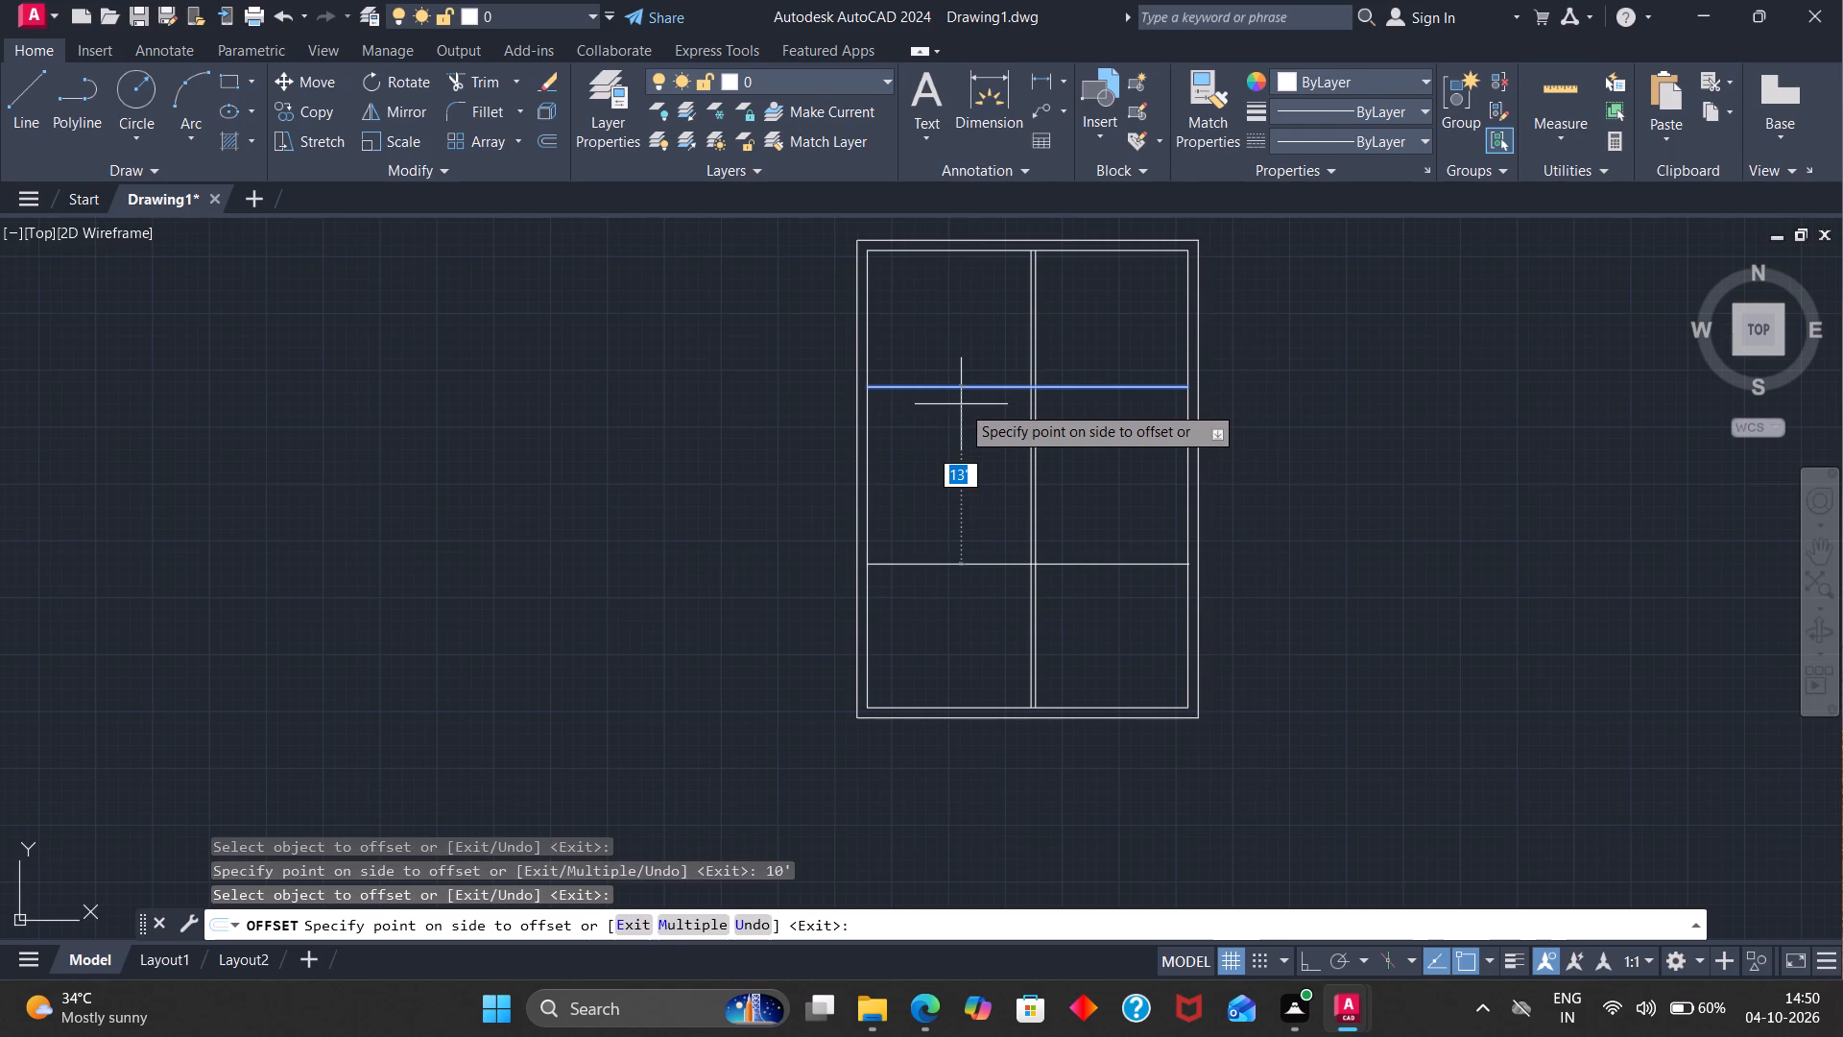
pyautogui.press('4')
pyautogui.press('Return')
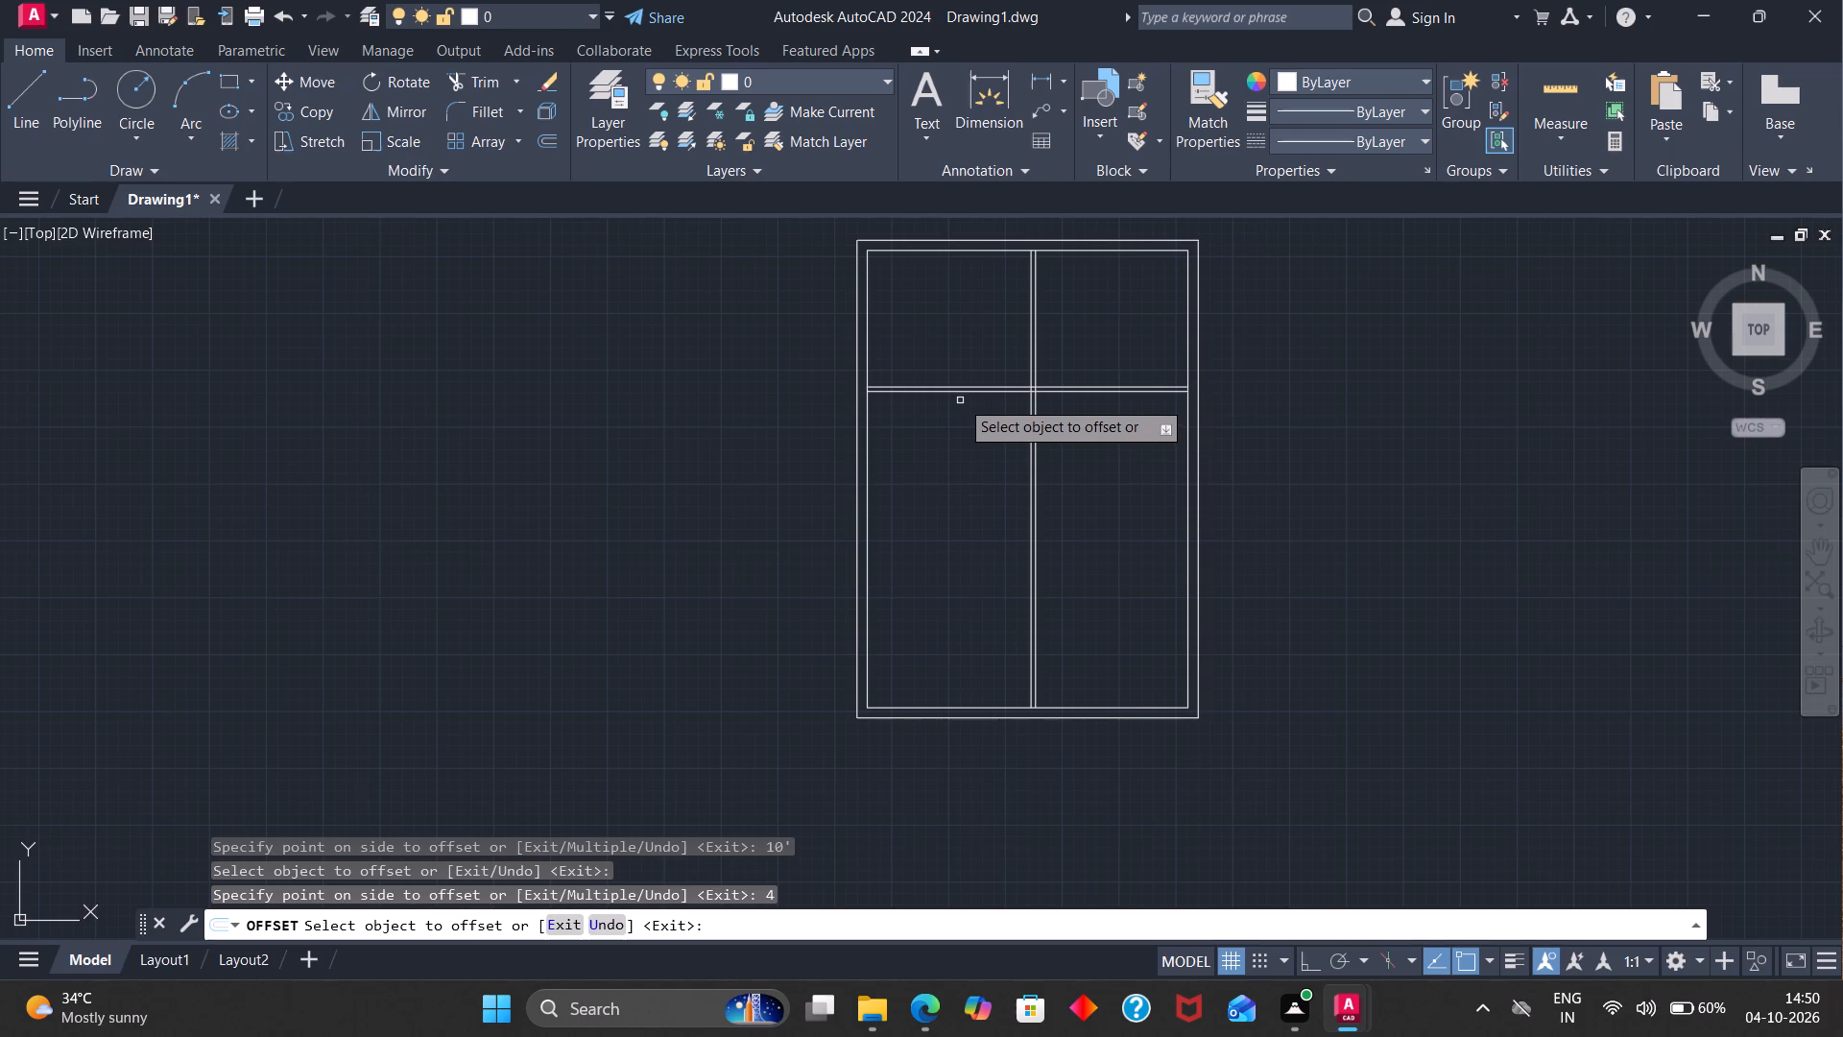
# Offset the lower line of the horizontal partition wall 12'5" downward.
pyautogui.scroll(3, 958, 390)
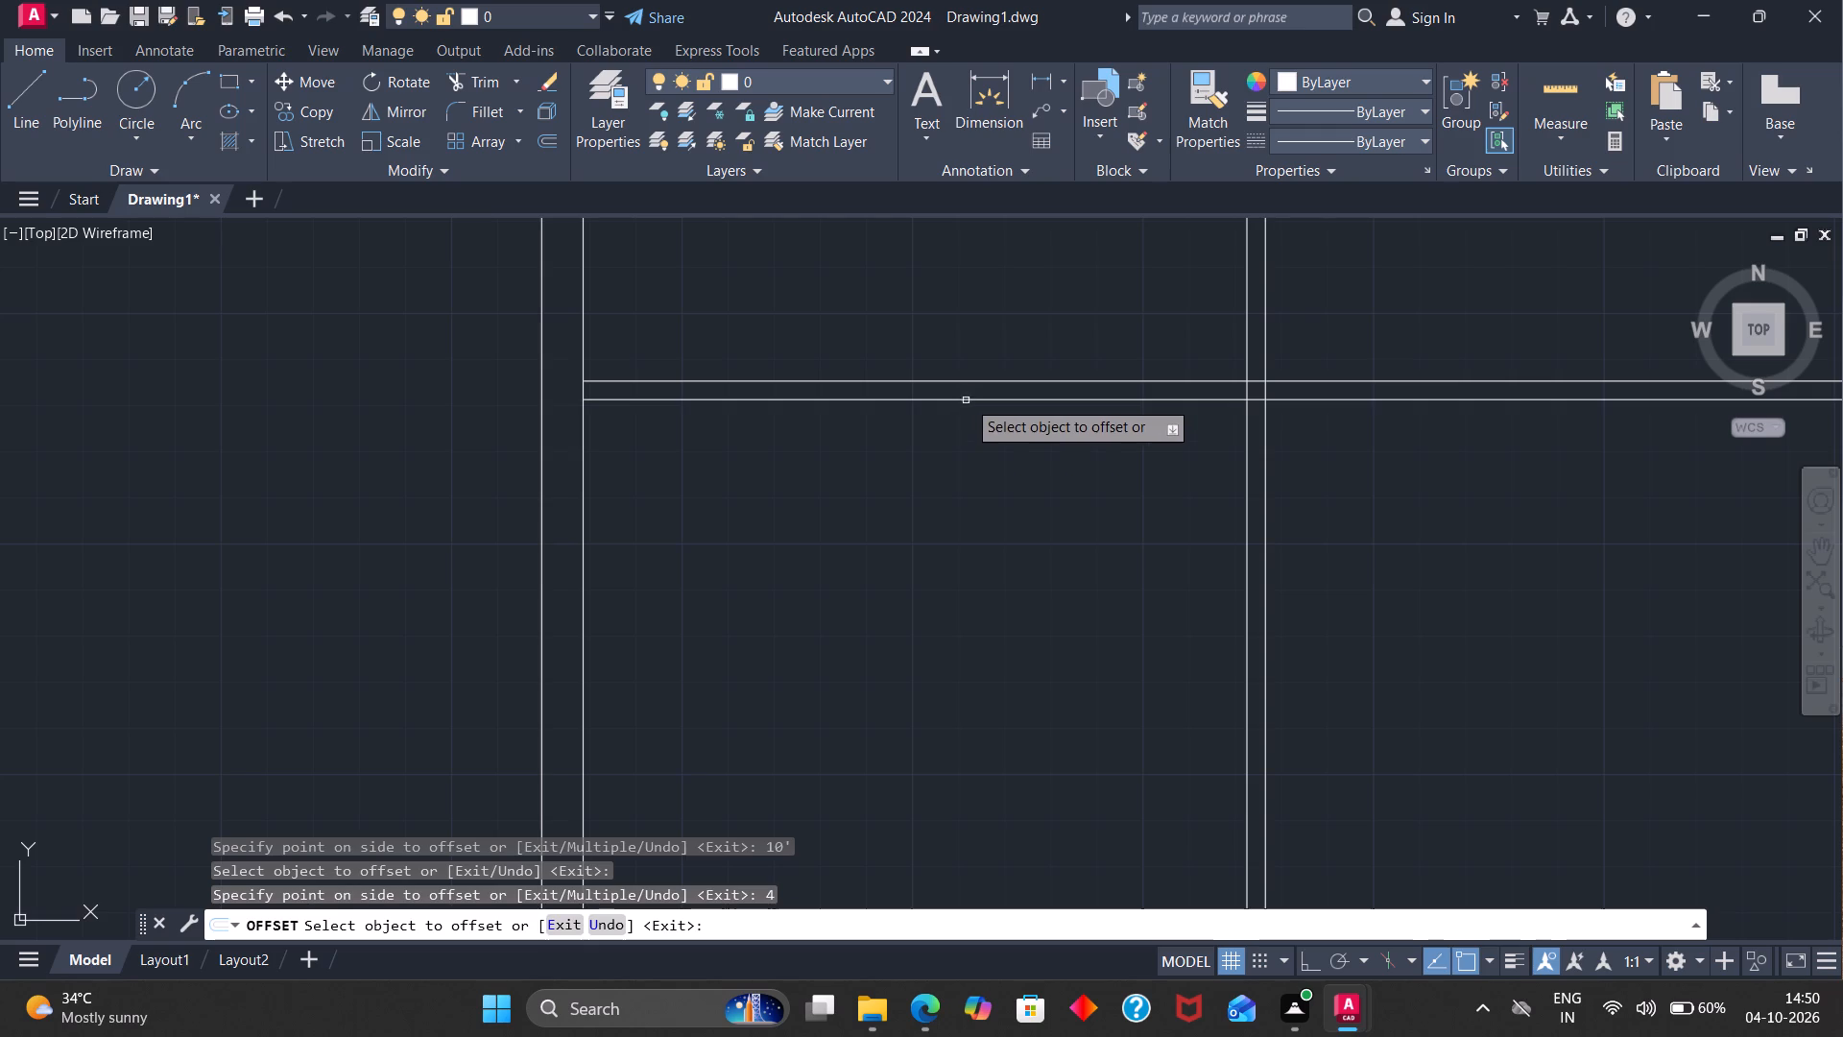
pyautogui.click(967, 399)
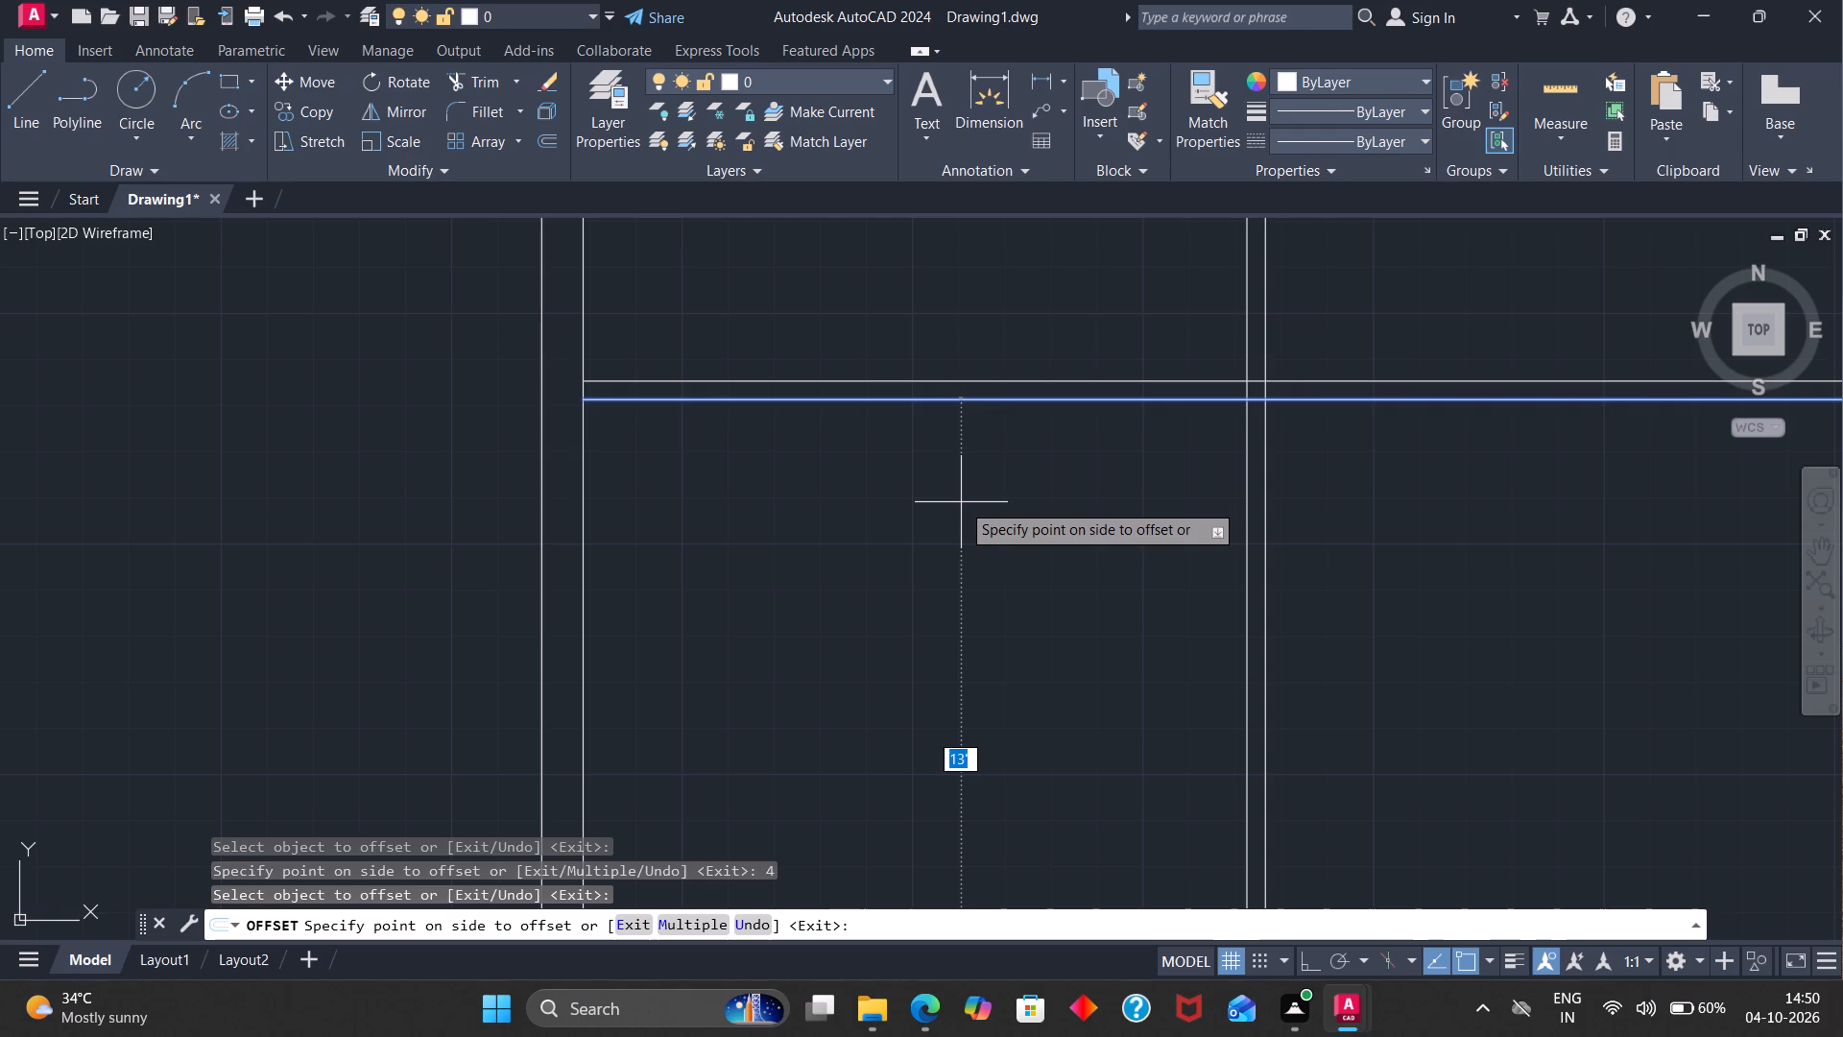
pyautogui.press('1')
pyautogui.write("2'")
pyautogui.press('5')
pyautogui.hotkey('shift', '"')
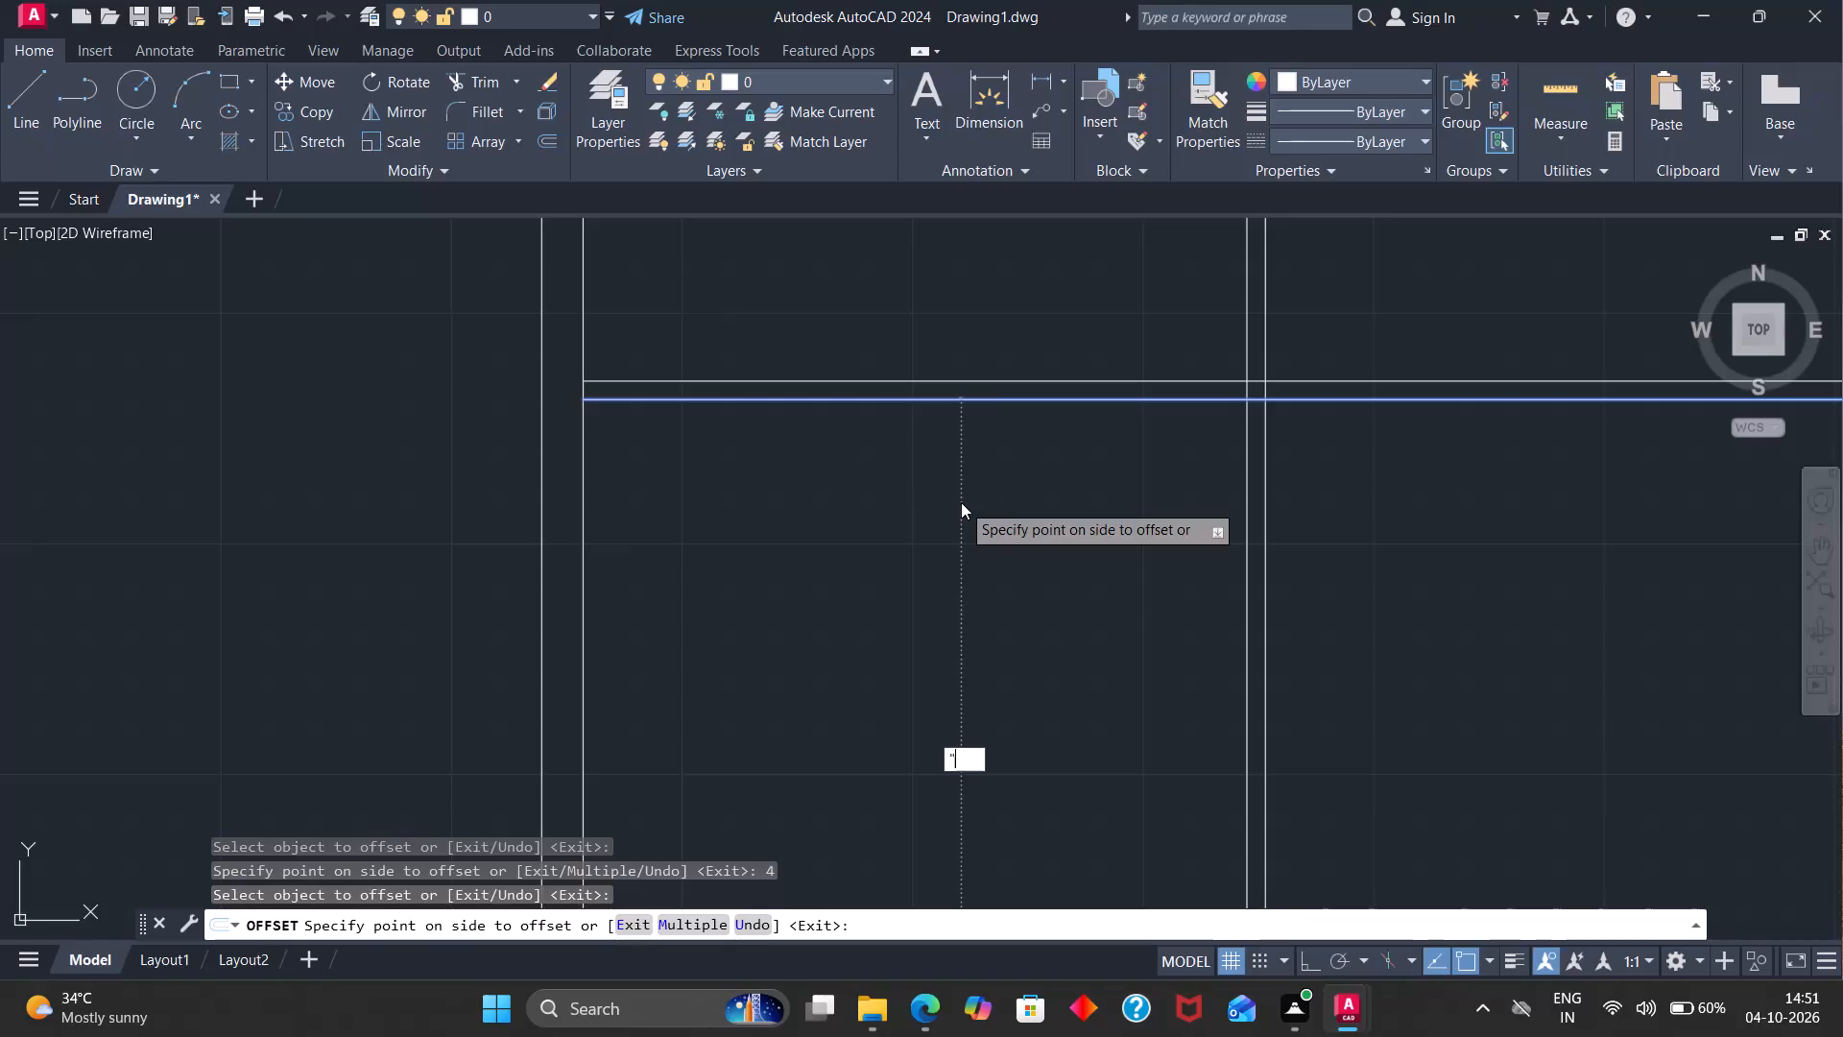
pyautogui.press('BackSpace')
pyautogui.write("12'")
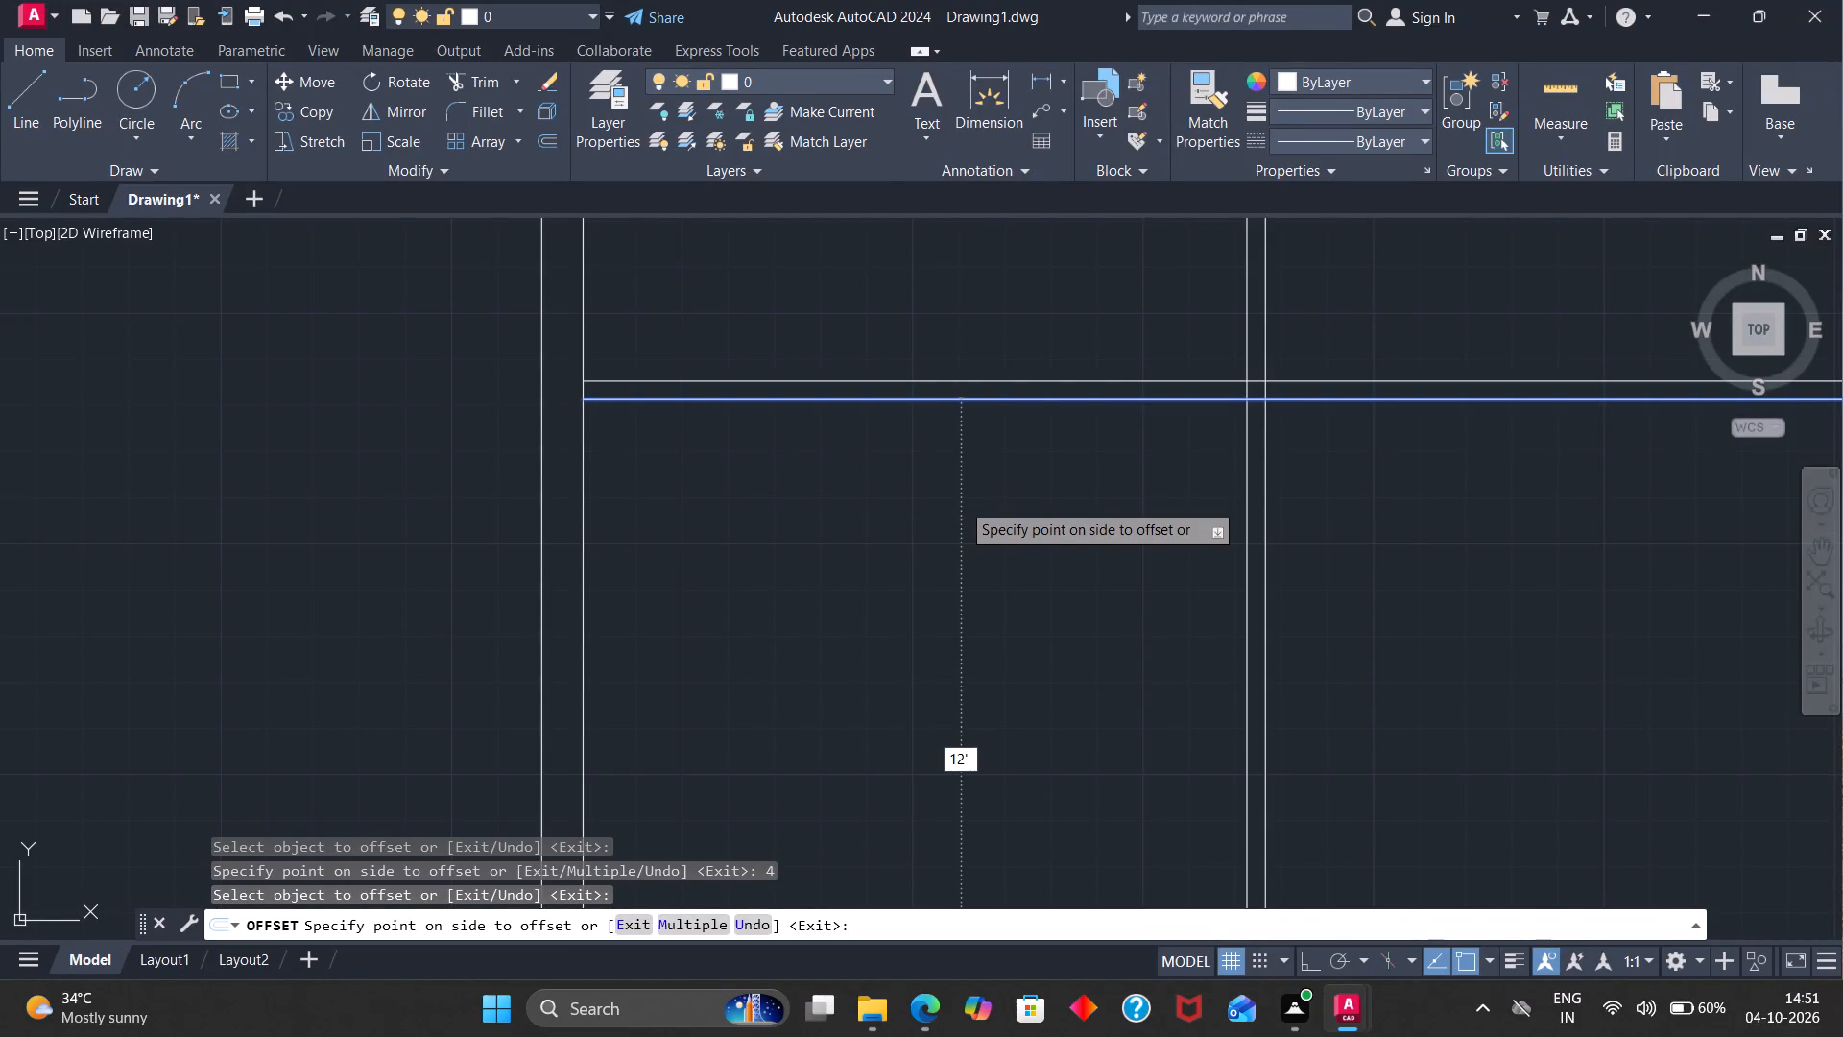
pyautogui.press('5')
pyautogui.hotkey('shift', '"')
pyautogui.press('Return')
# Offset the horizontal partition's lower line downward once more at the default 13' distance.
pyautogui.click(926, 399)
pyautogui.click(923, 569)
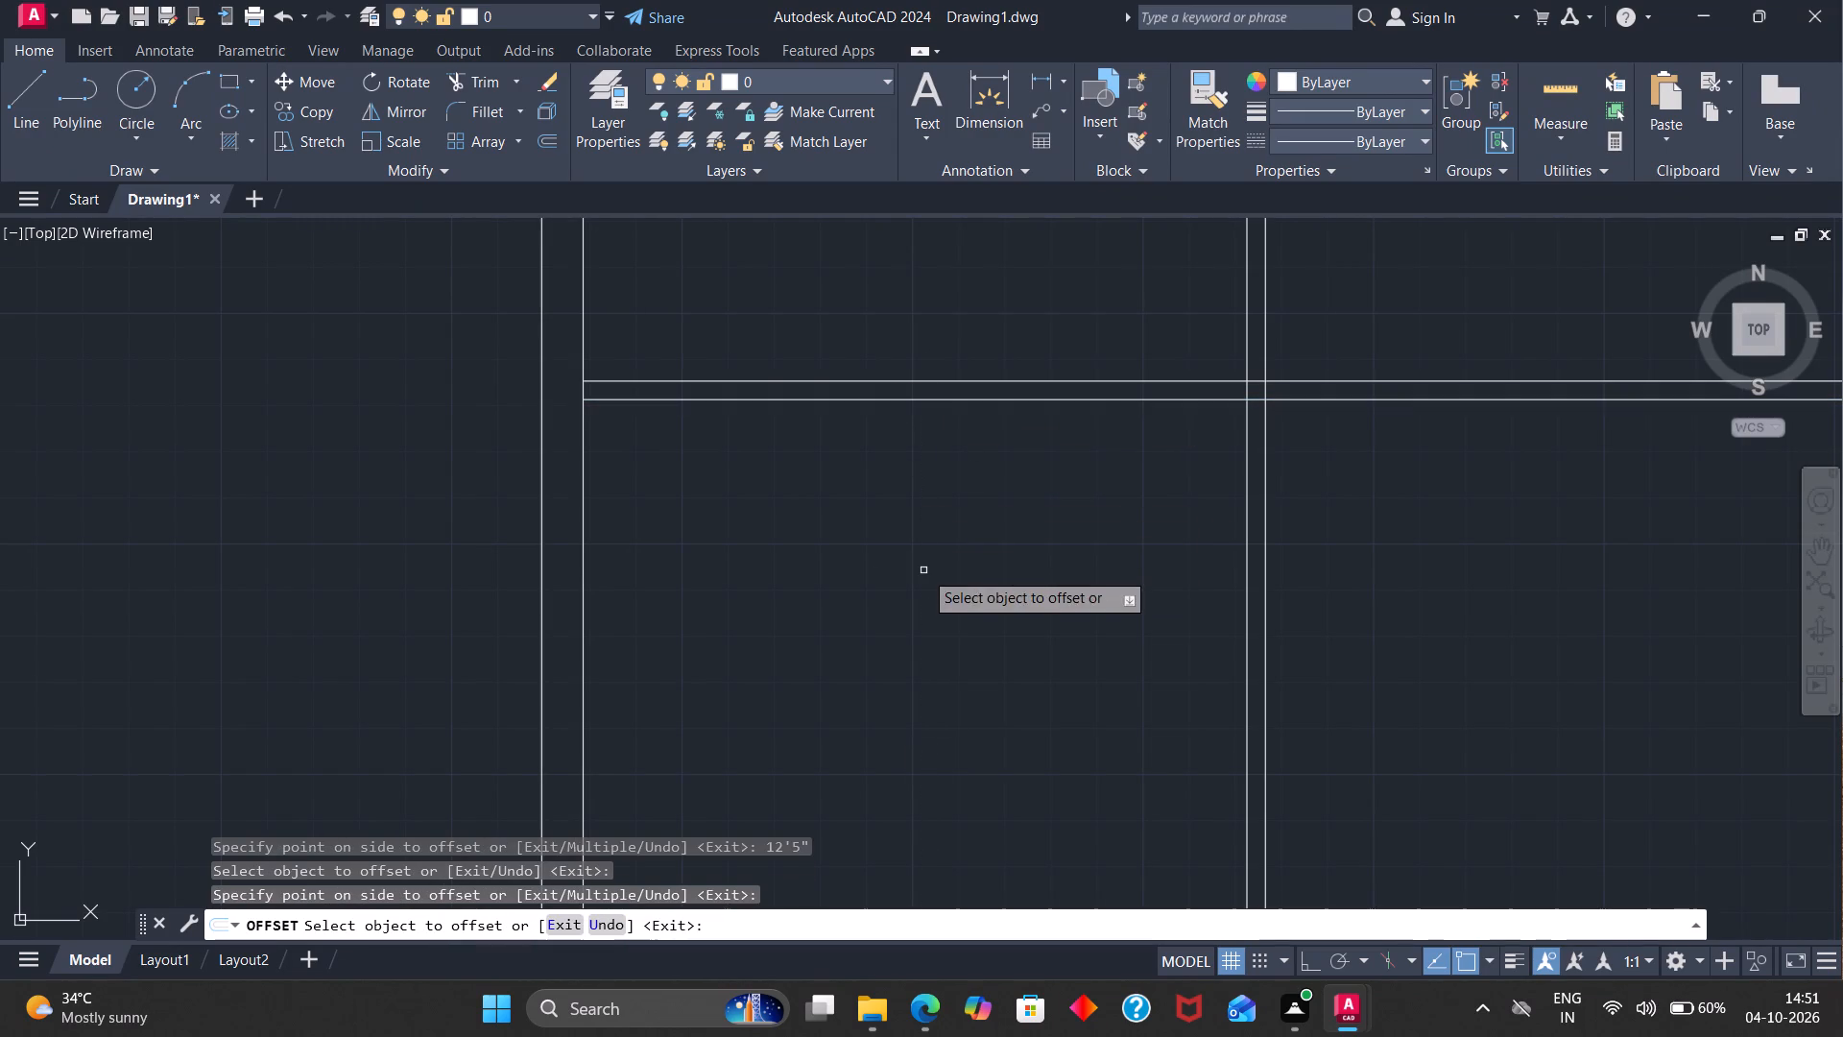
# Check the middle-left room's clear depth with the Dimension tool, from the upper partition's lower line to the first line below.
pyautogui.scroll(-3, 973, 533)
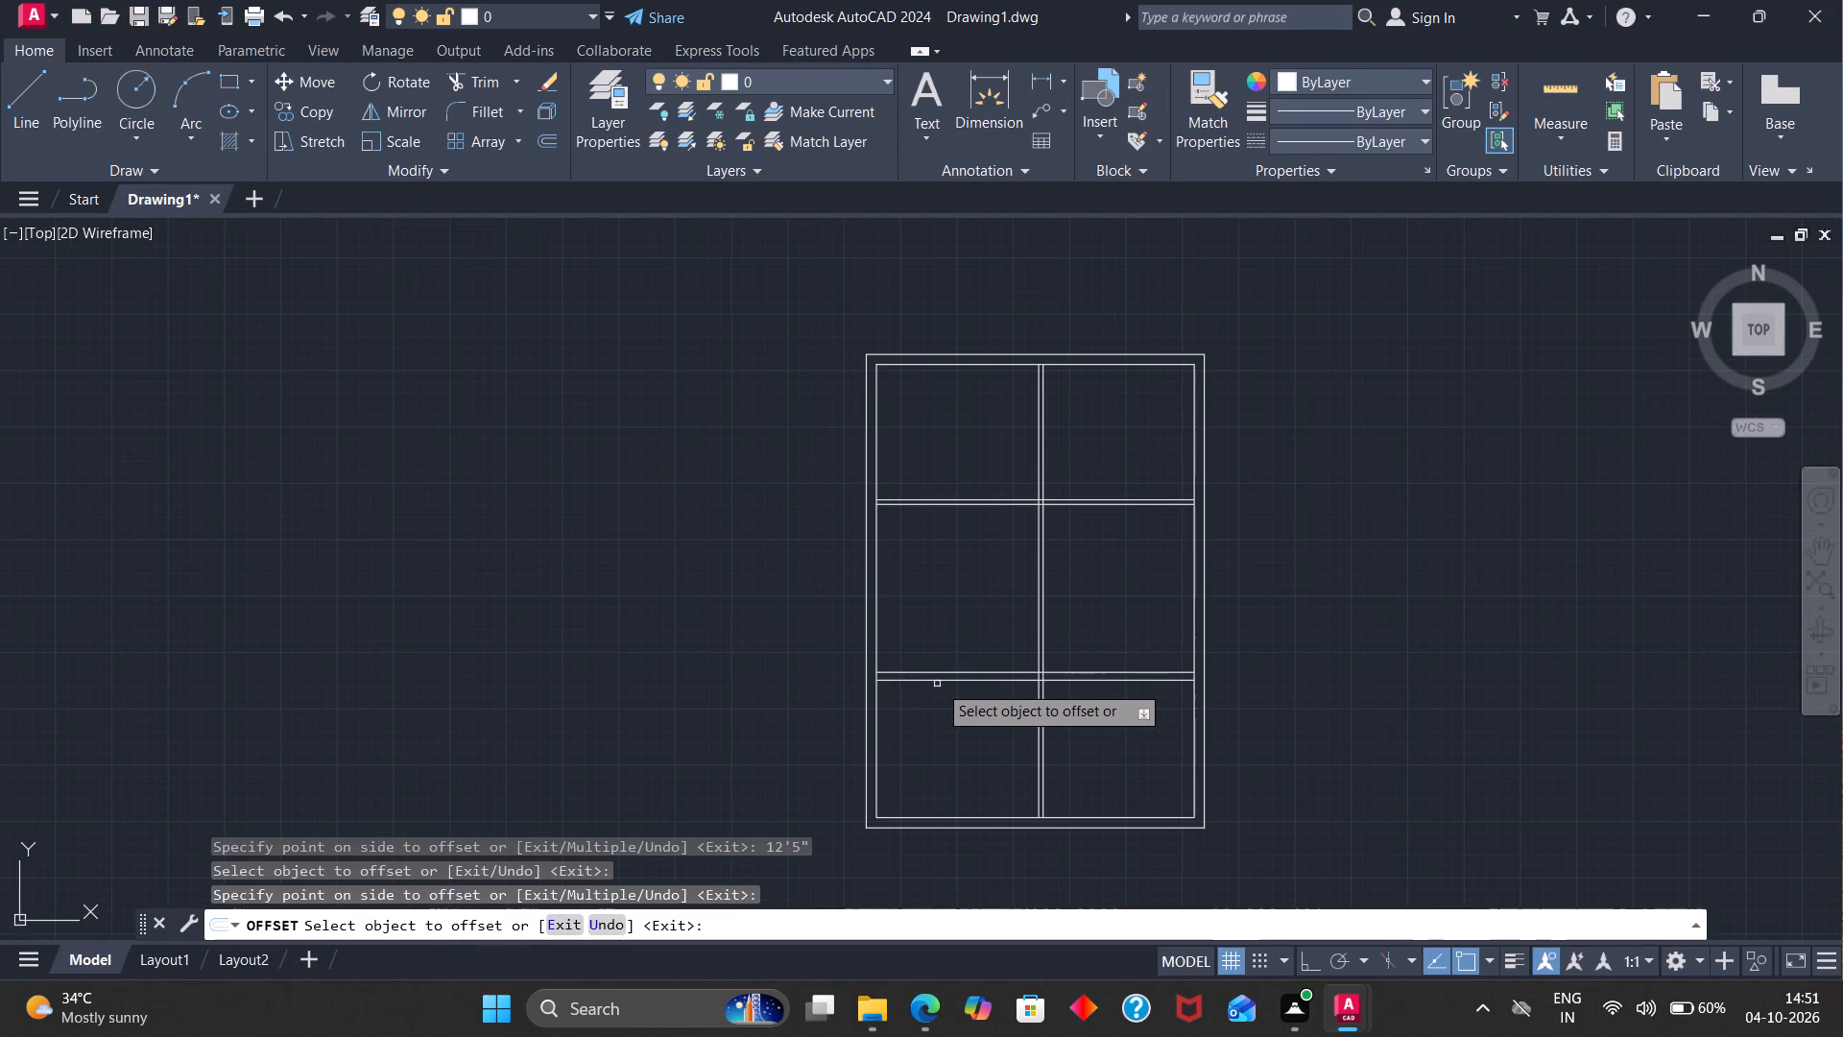
pyautogui.scroll(2, 939, 684)
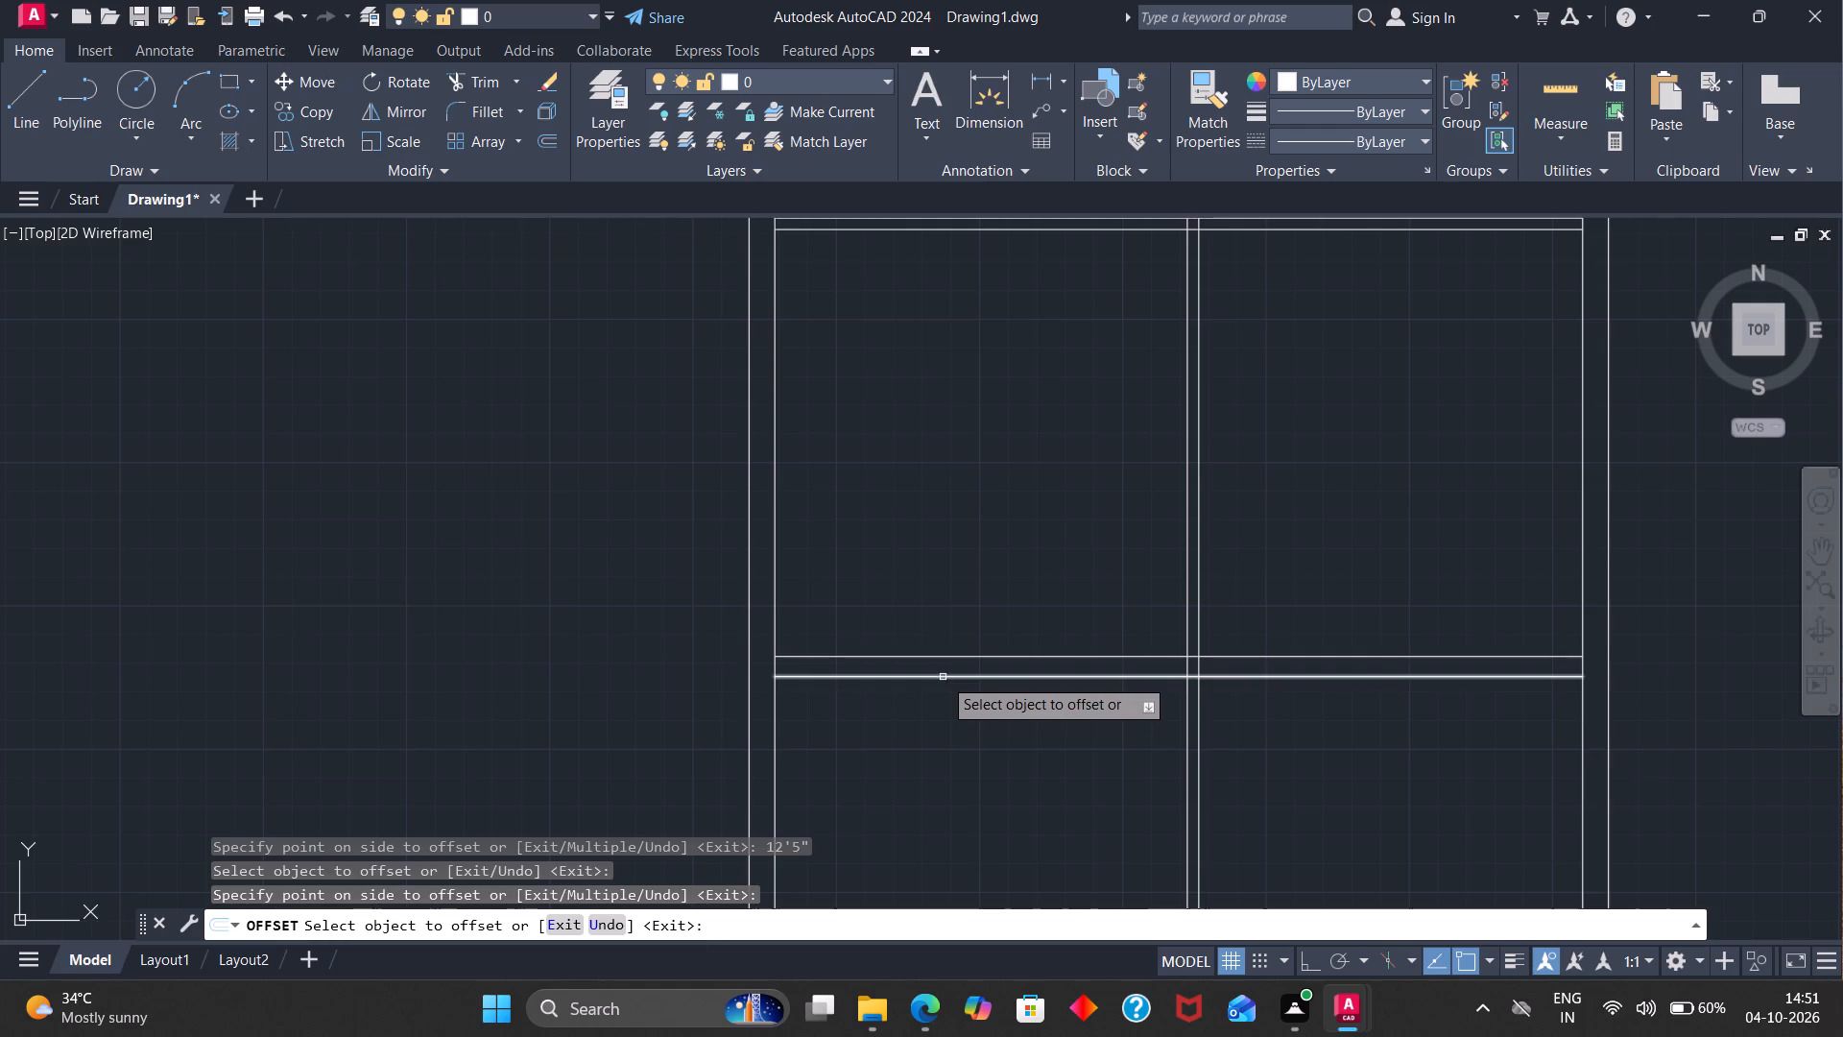
pyautogui.click(1003, 109)
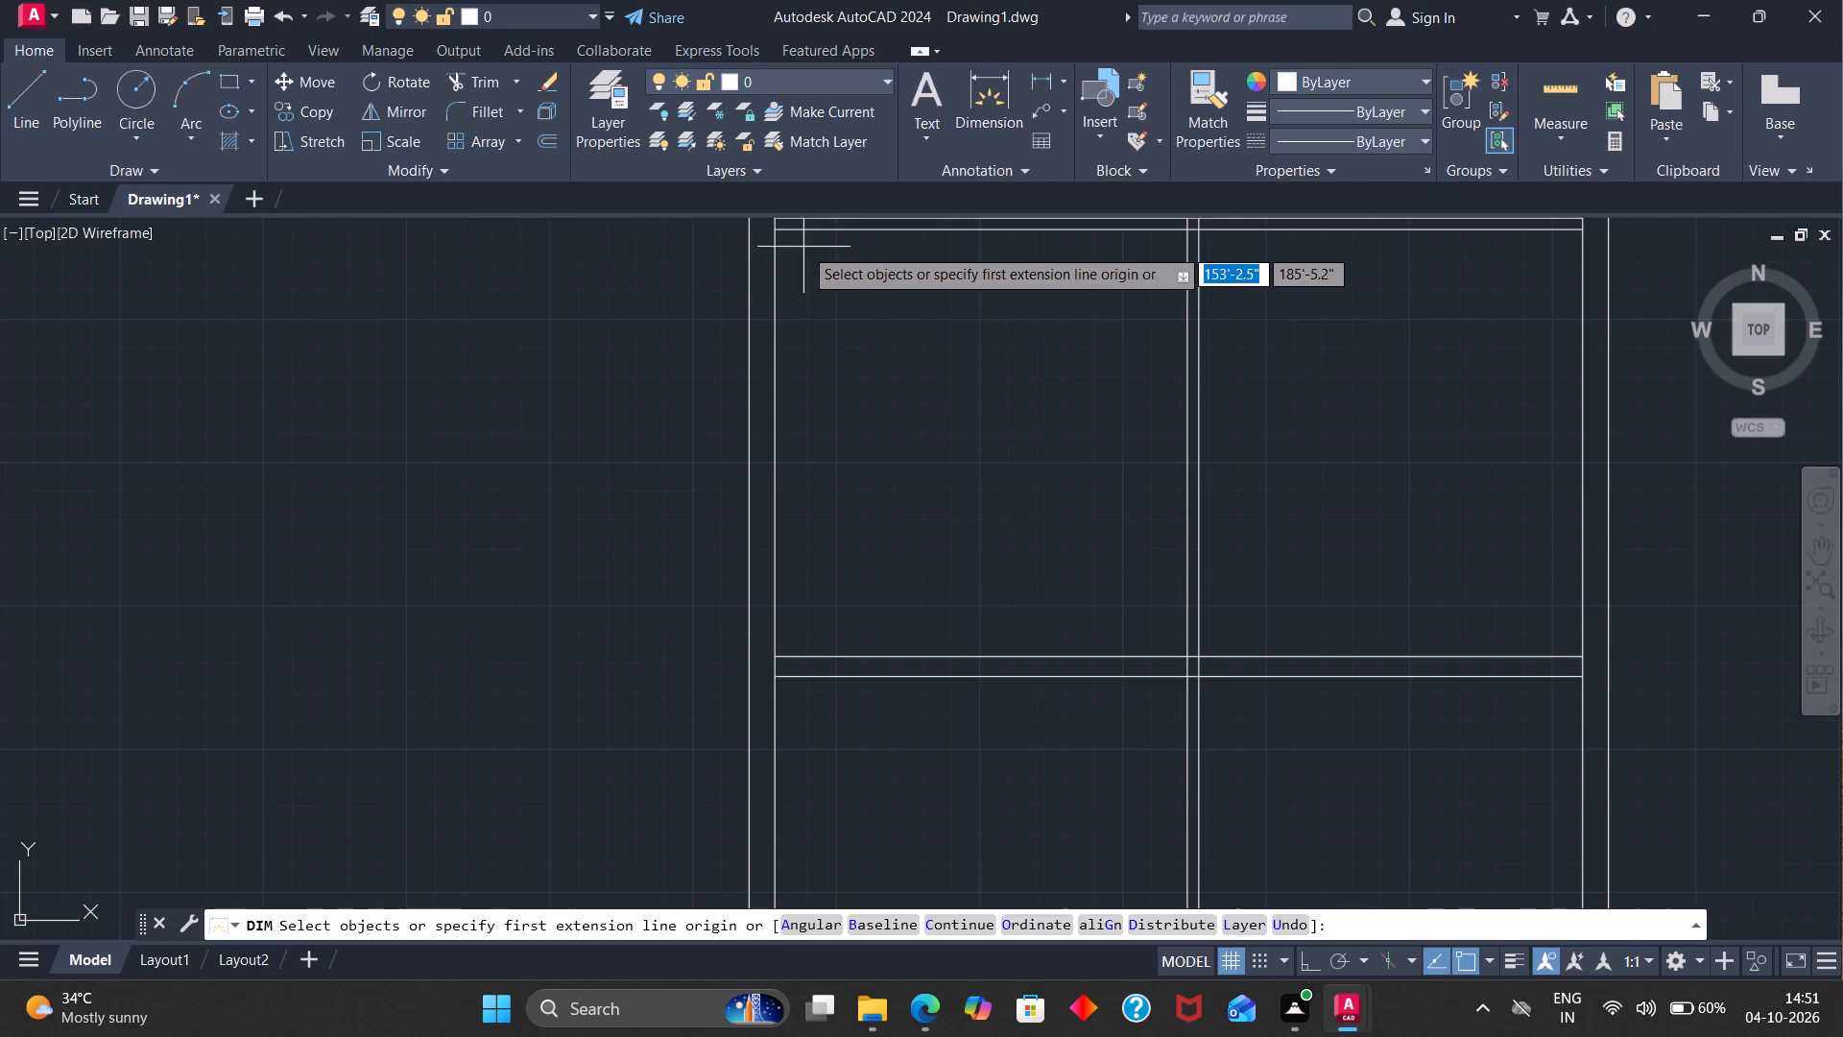
pyautogui.scroll(2, 802, 247)
pyautogui.scroll(-2, 783, 242)
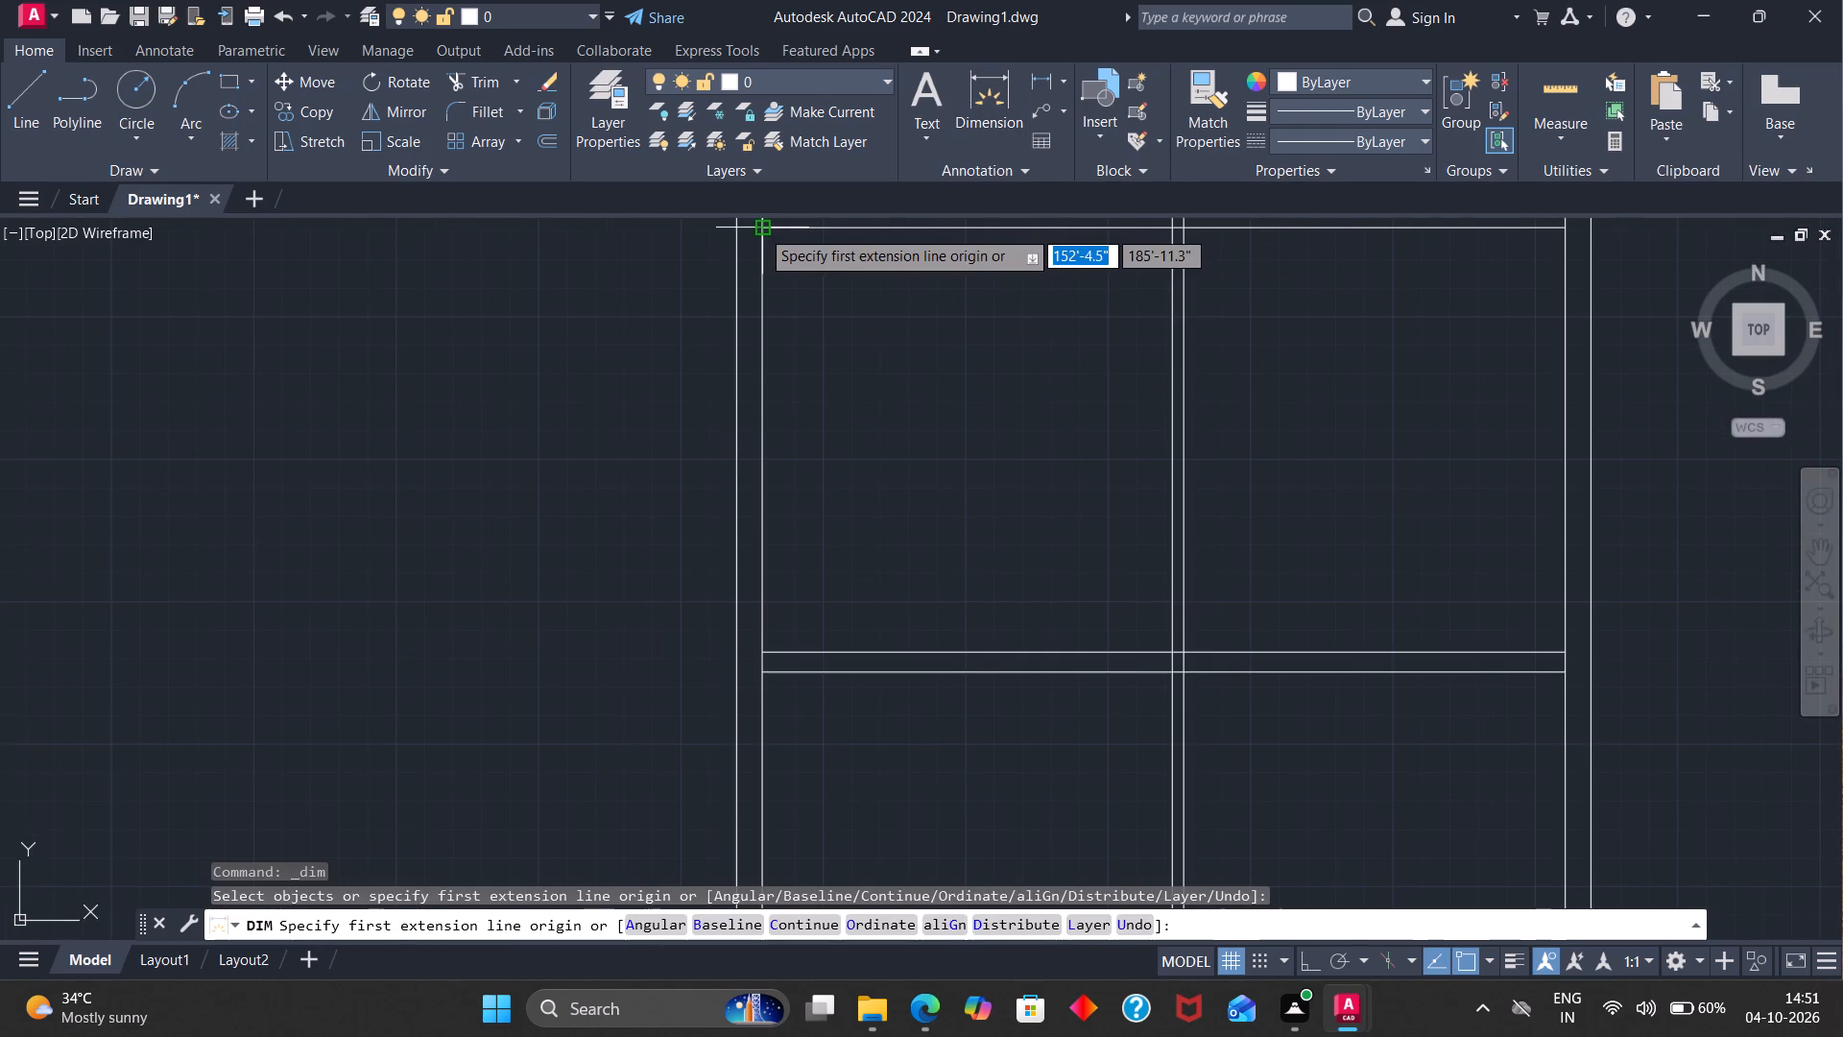
pyautogui.click(760, 229)
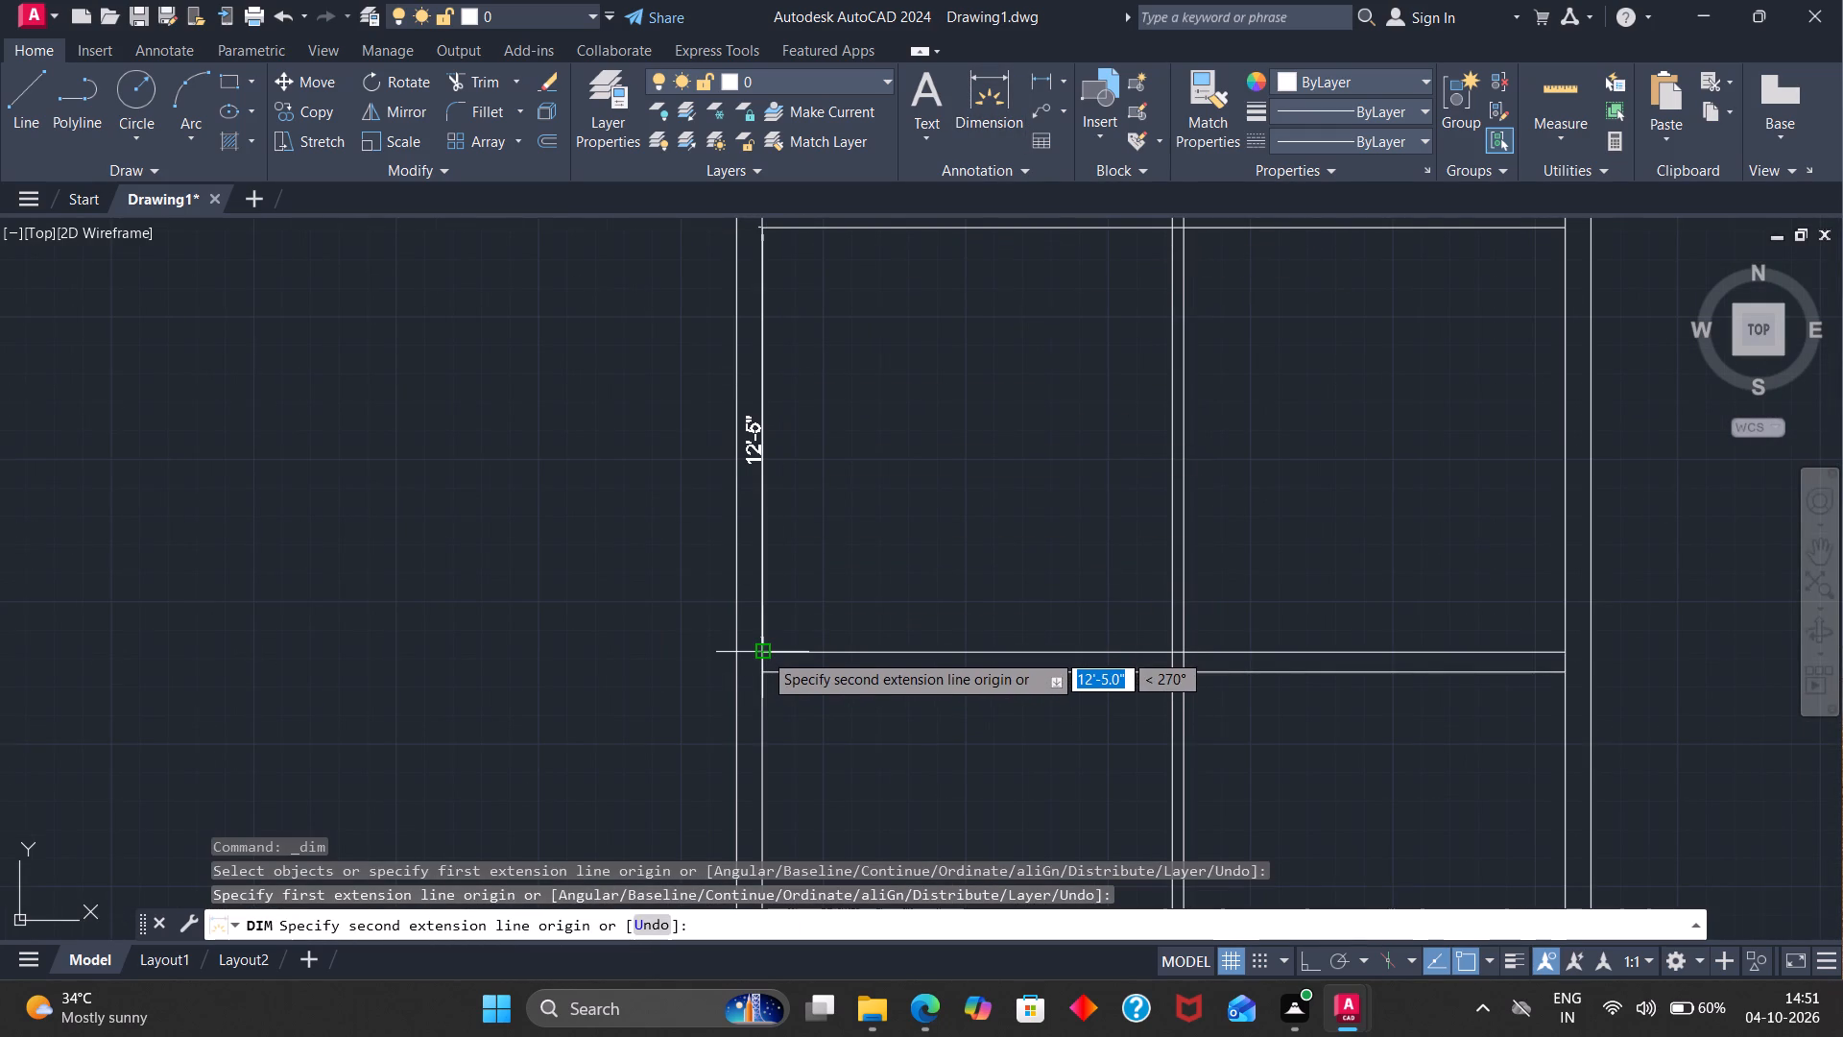
pyautogui.press('Escape')
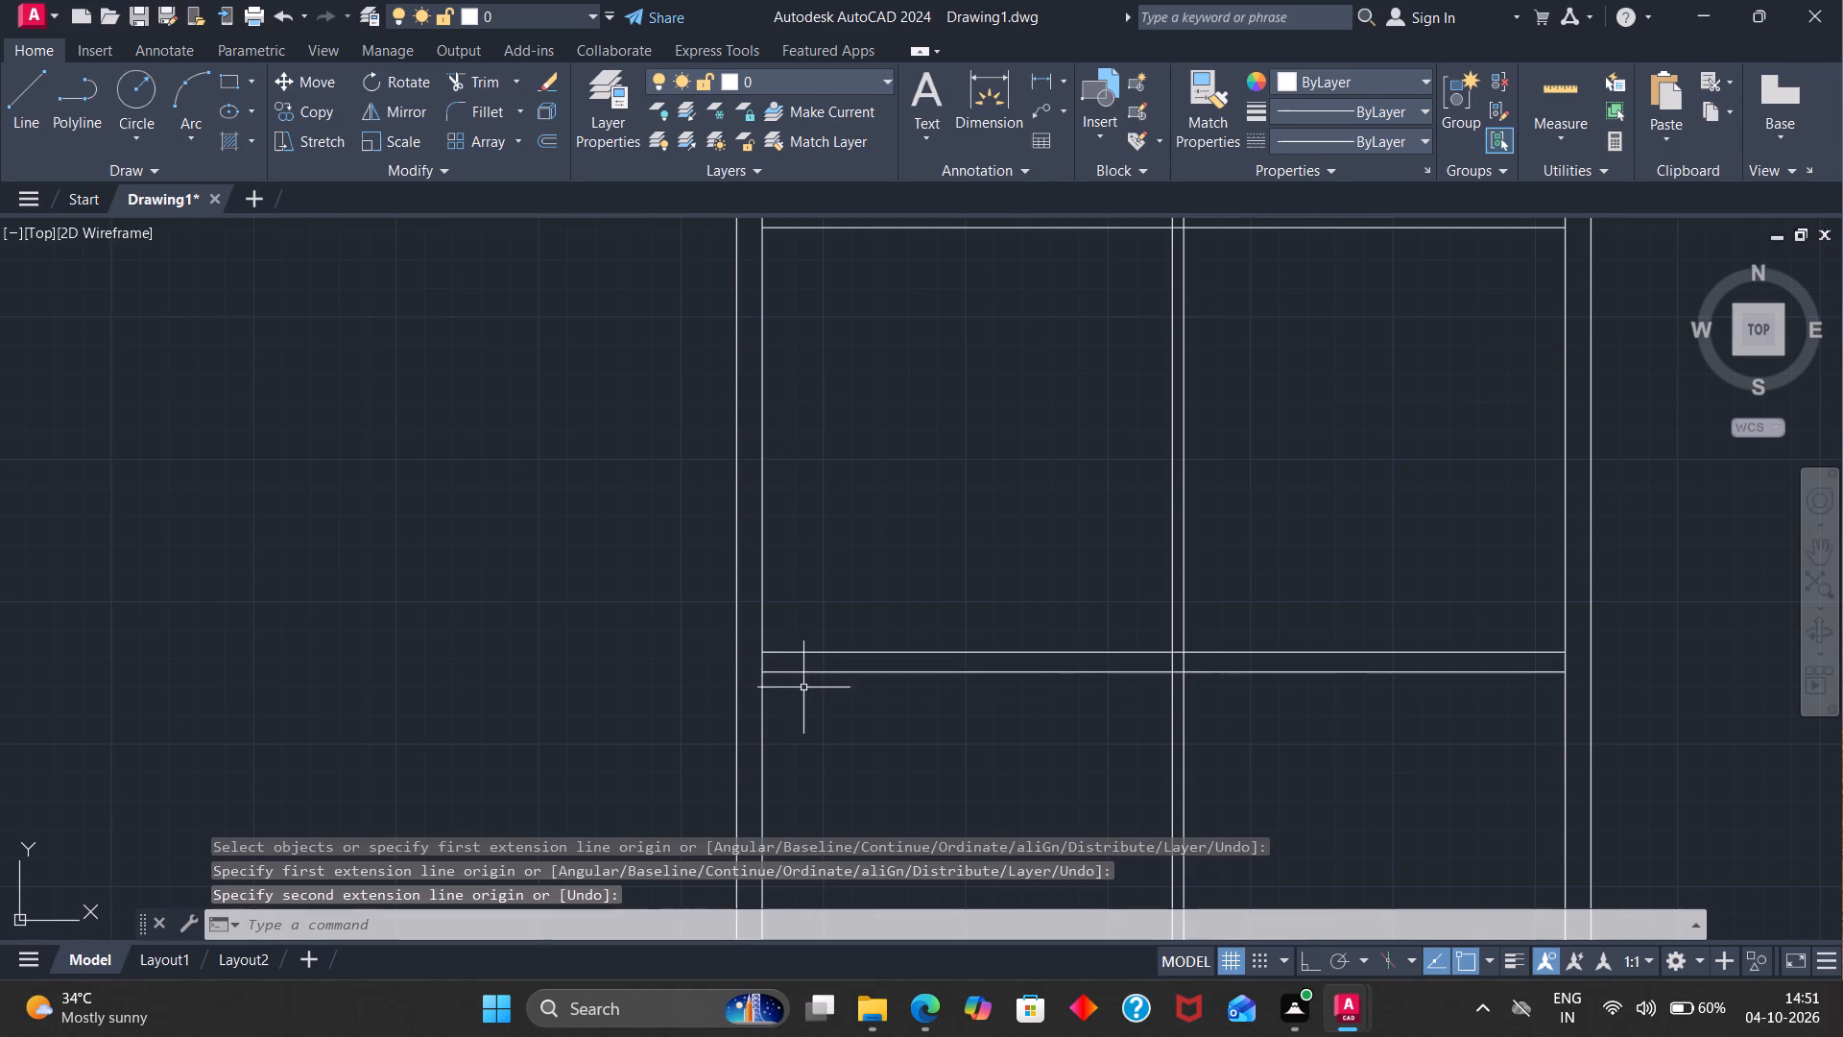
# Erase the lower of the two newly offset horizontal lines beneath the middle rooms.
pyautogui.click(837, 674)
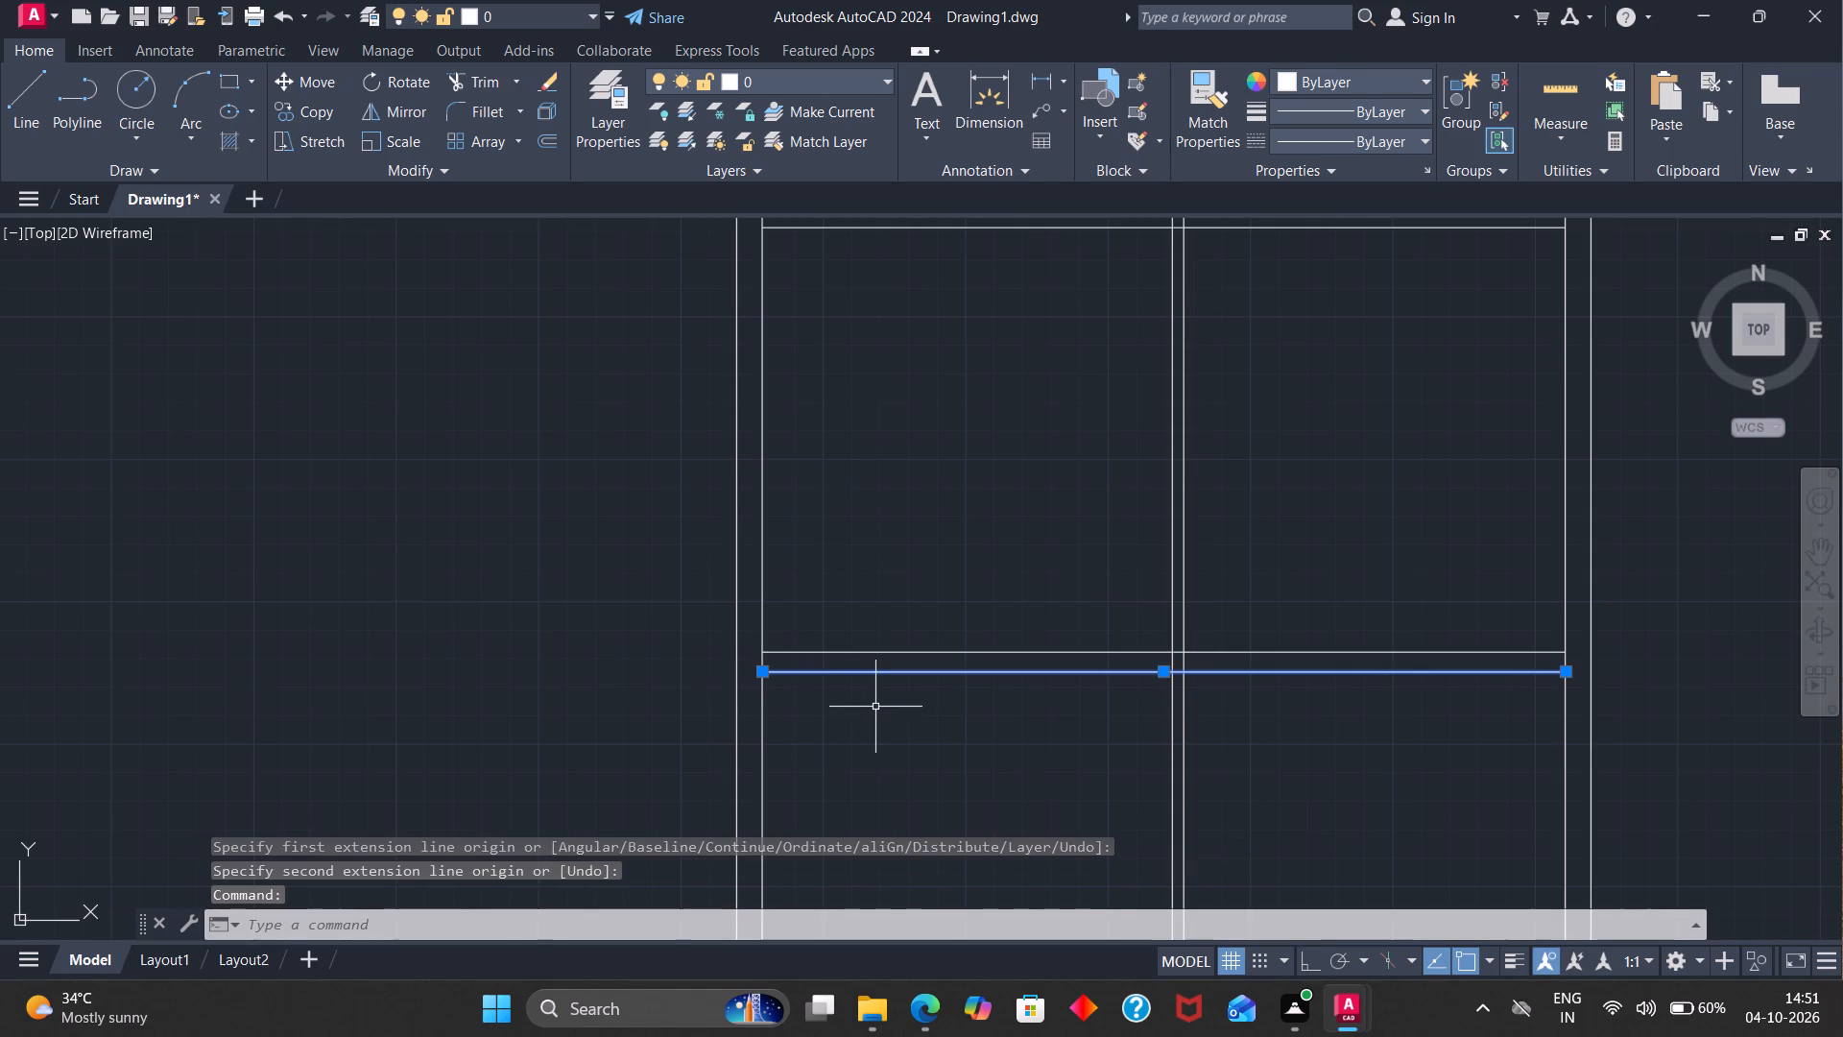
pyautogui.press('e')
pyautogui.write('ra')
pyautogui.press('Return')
# Offset the horizontal line beneath the middle rooms 4" downward to form the lower partition wall.
pyautogui.click(895, 651)
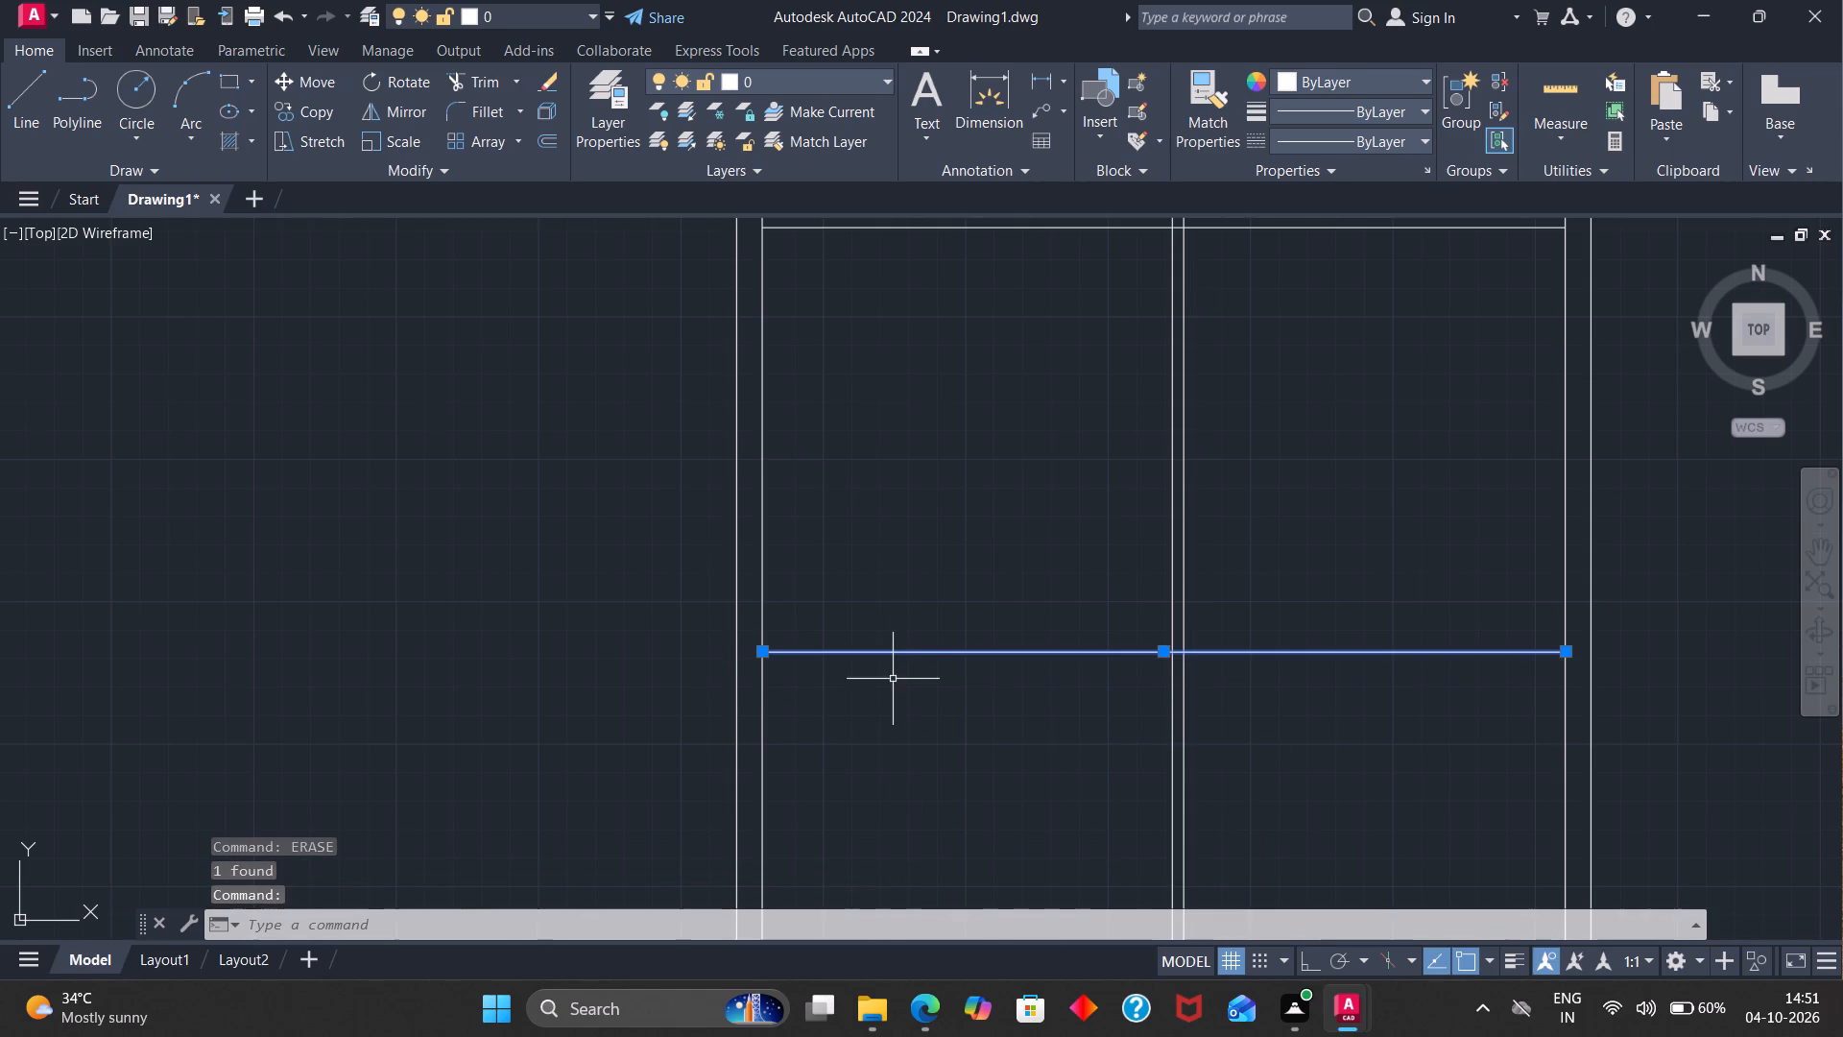
pyautogui.press('o')
pyautogui.press('Return')
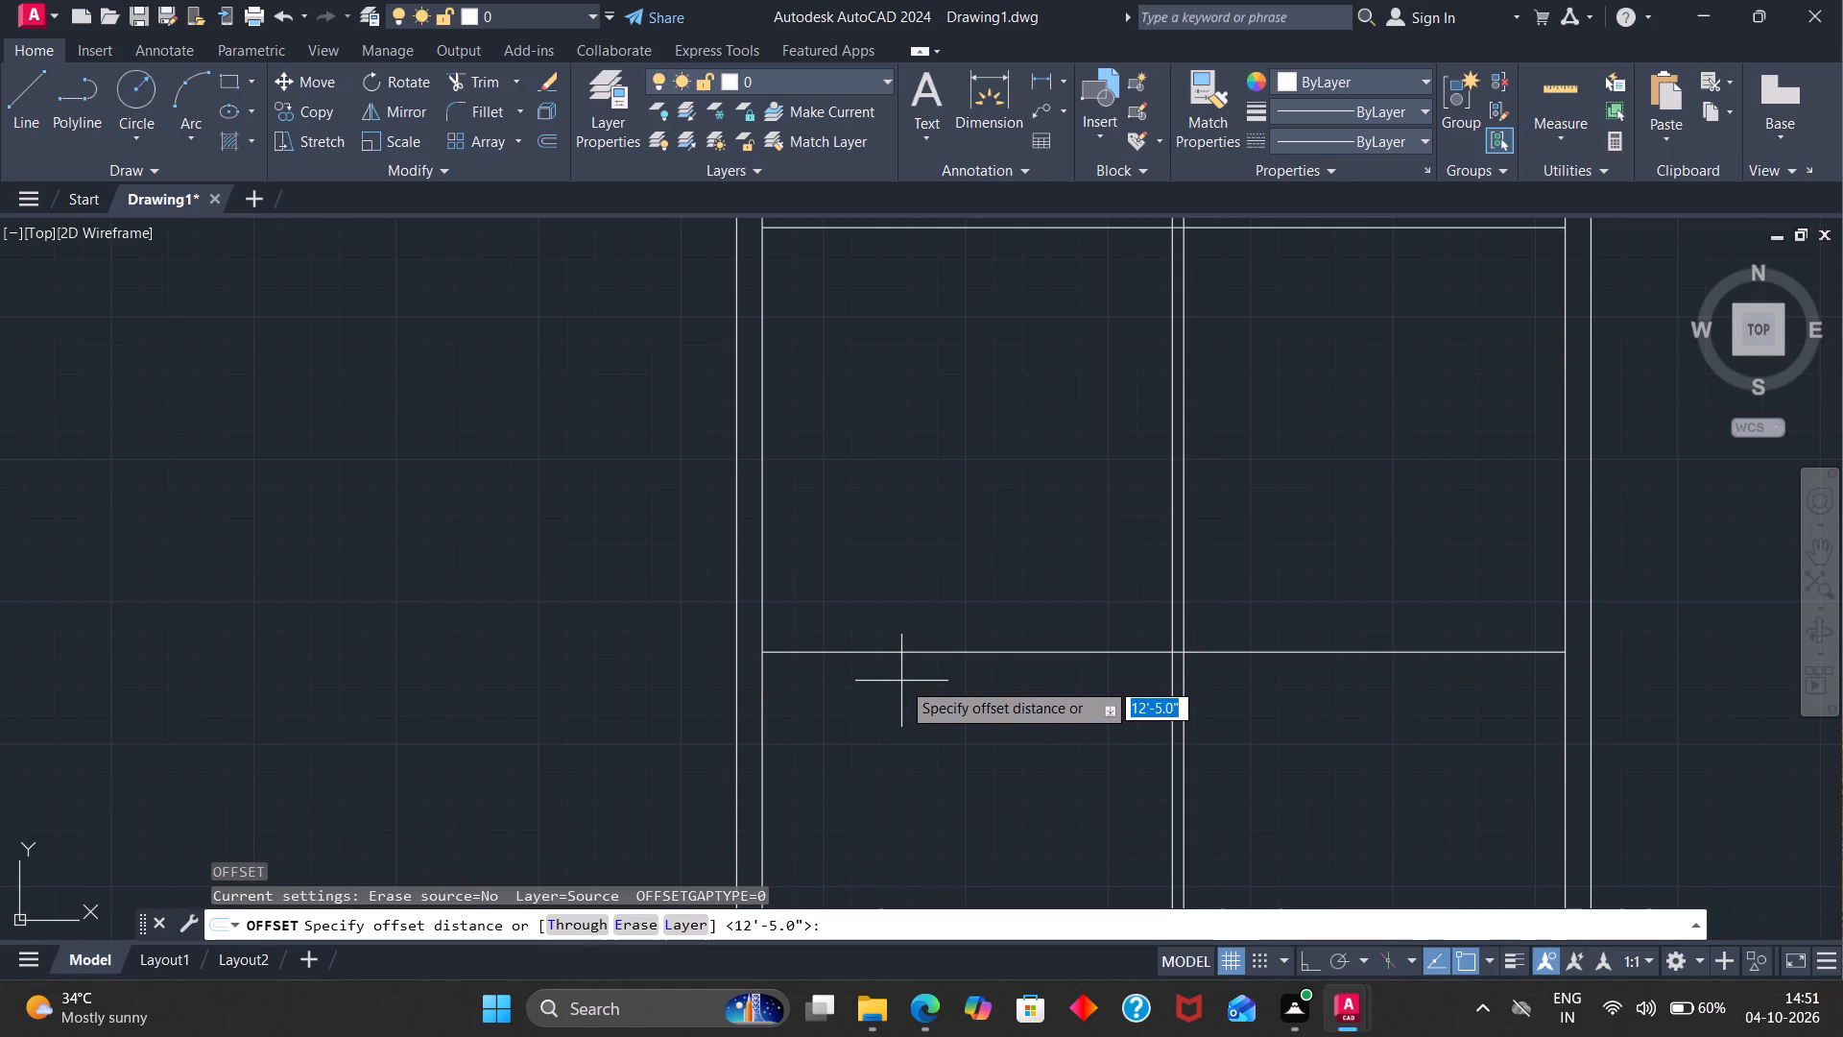
pyautogui.press('Return')
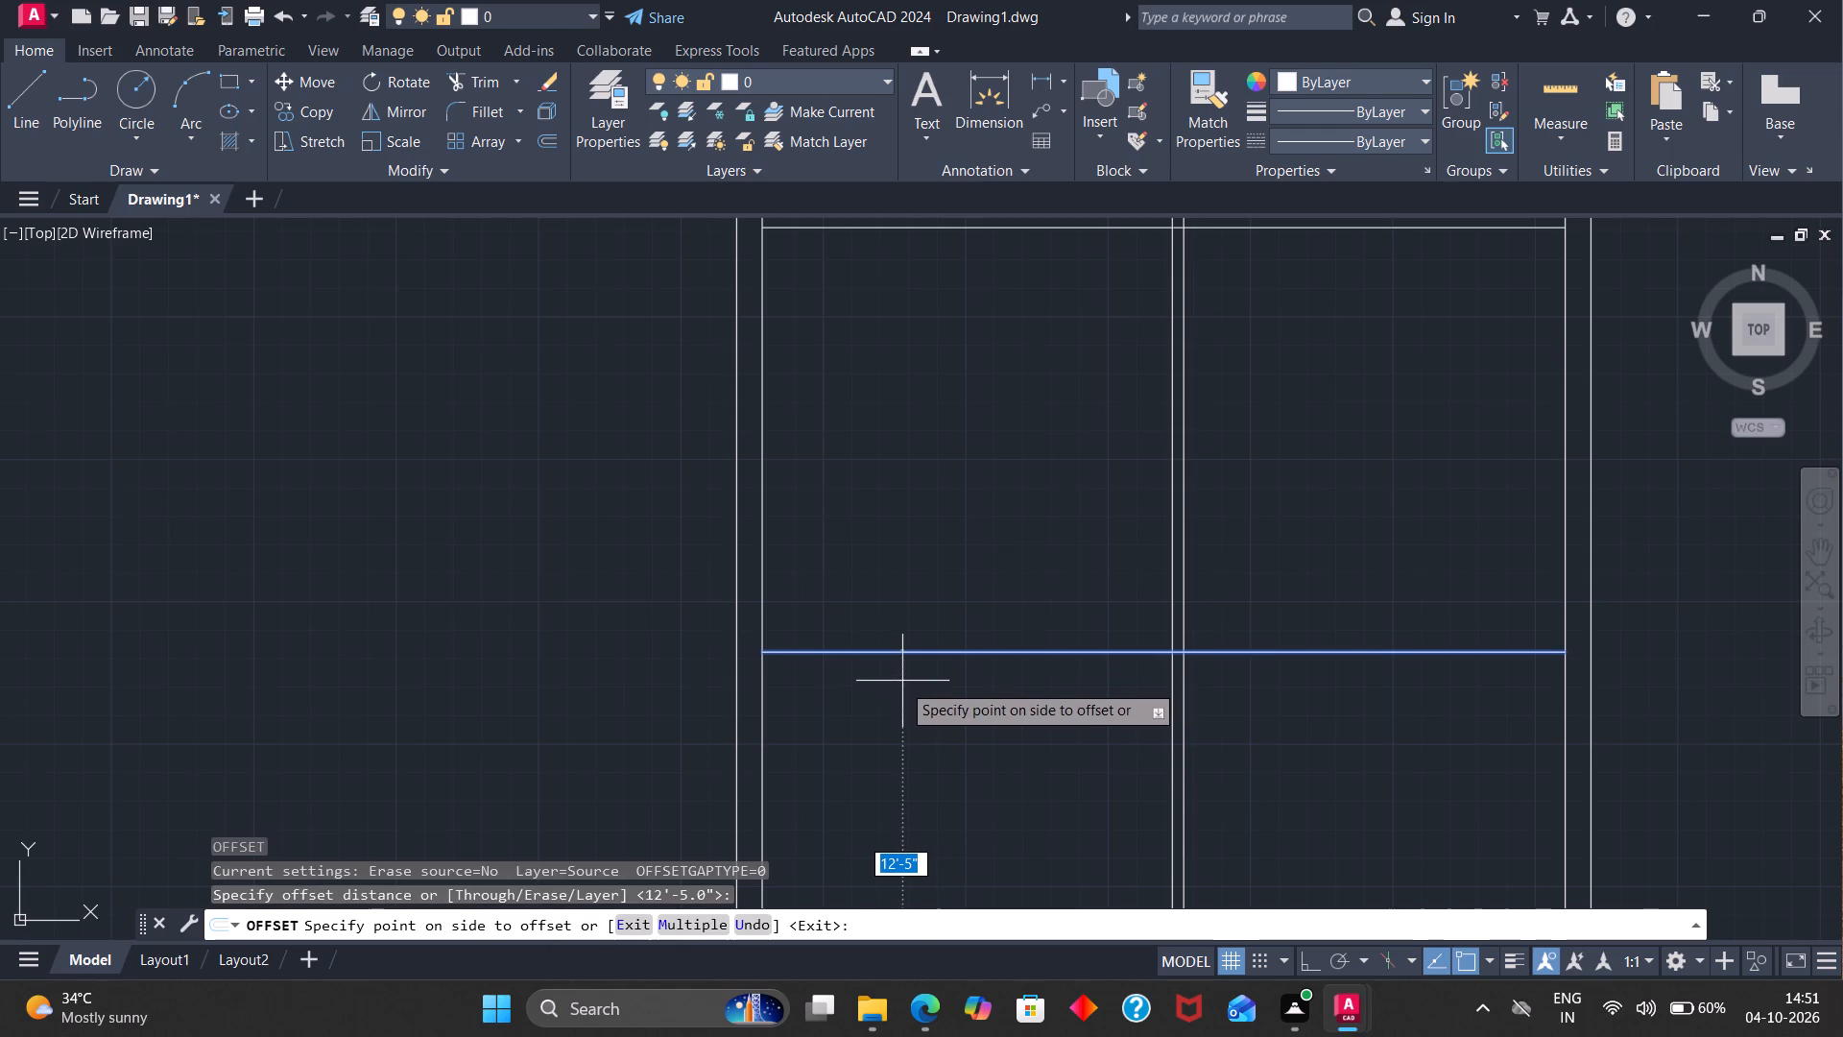
pyautogui.press('4')
pyautogui.press('Return')
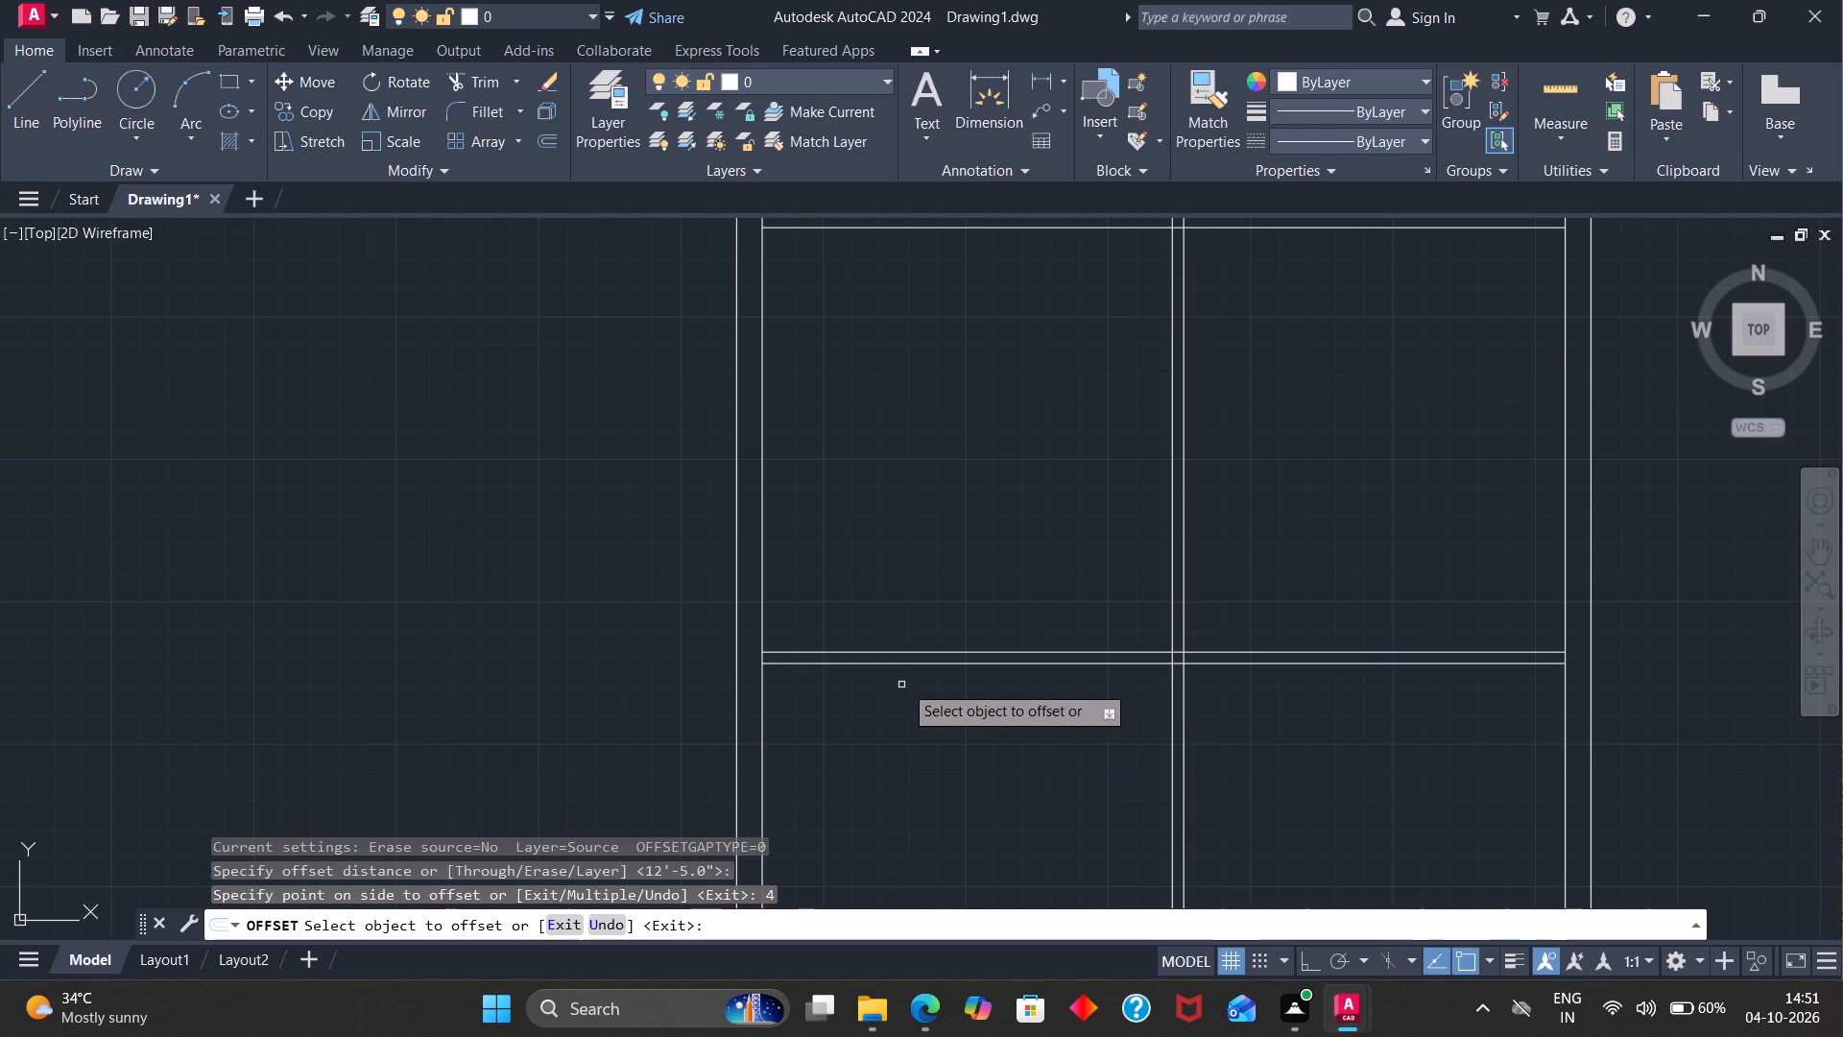
pyautogui.scroll(-3, 898, 678)
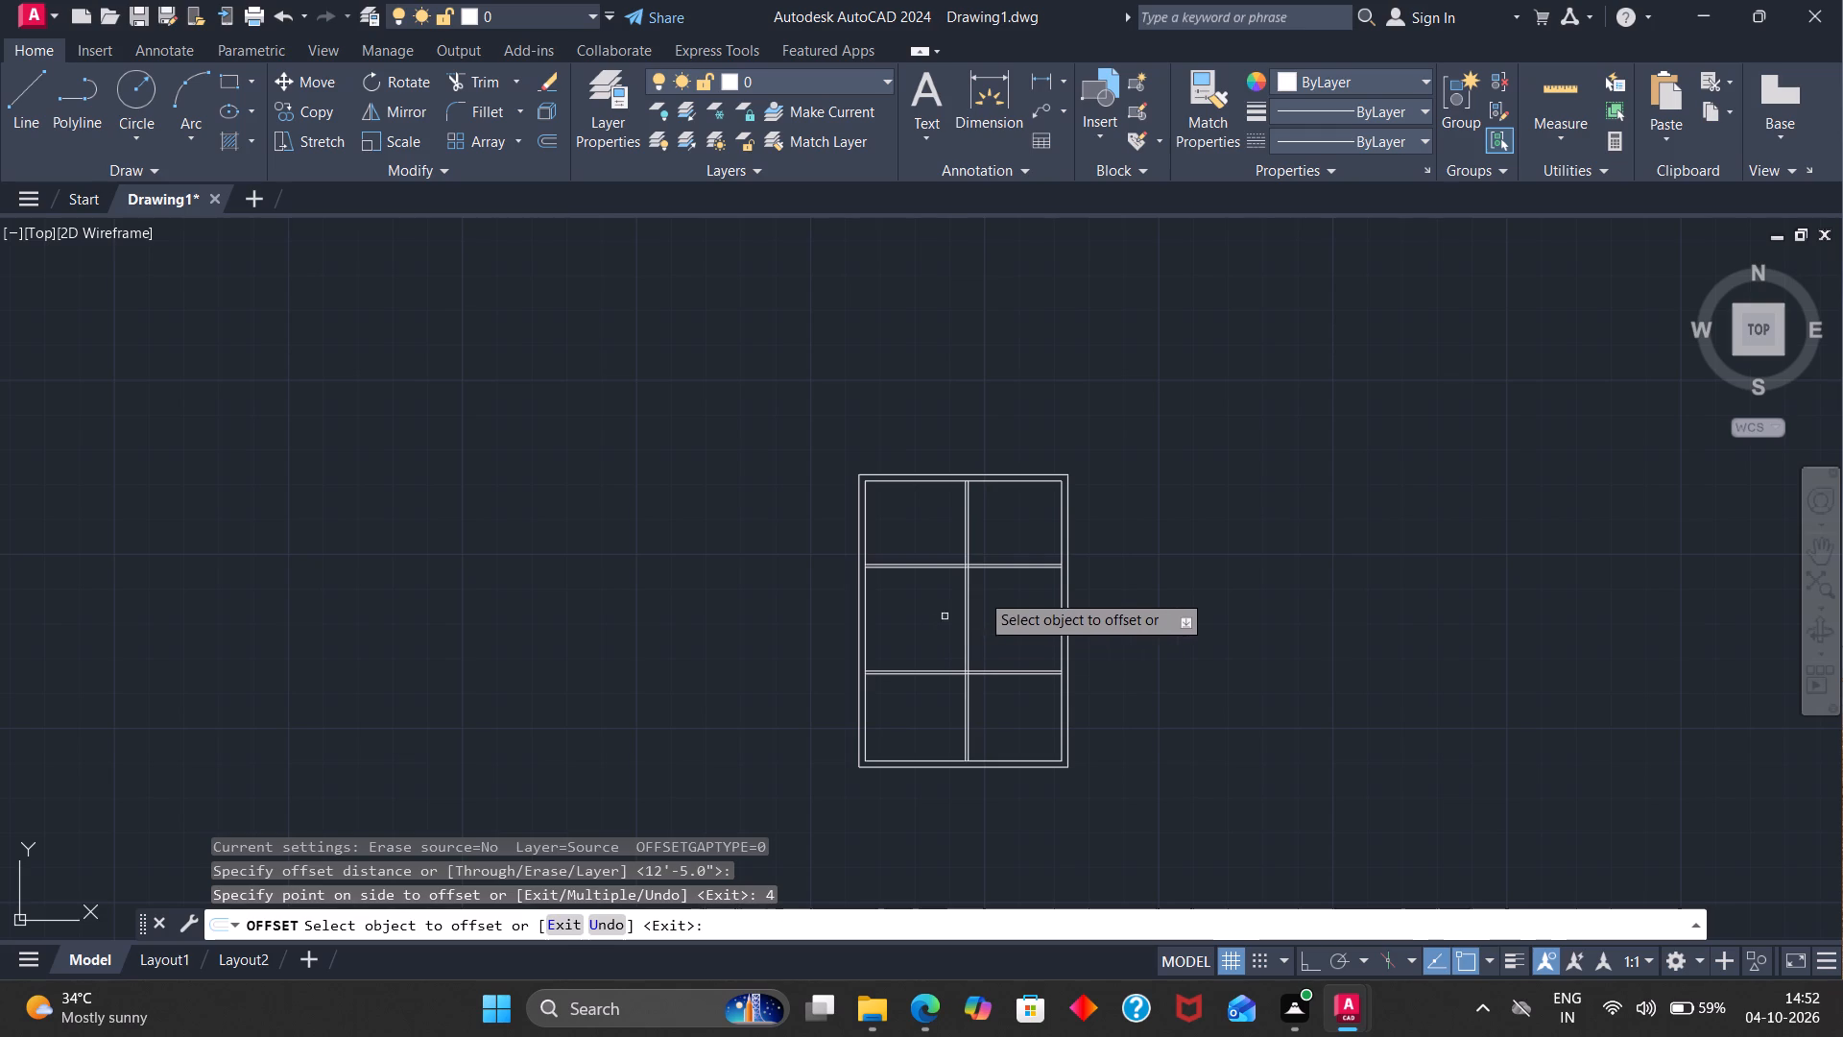
pyautogui.press('Escape')
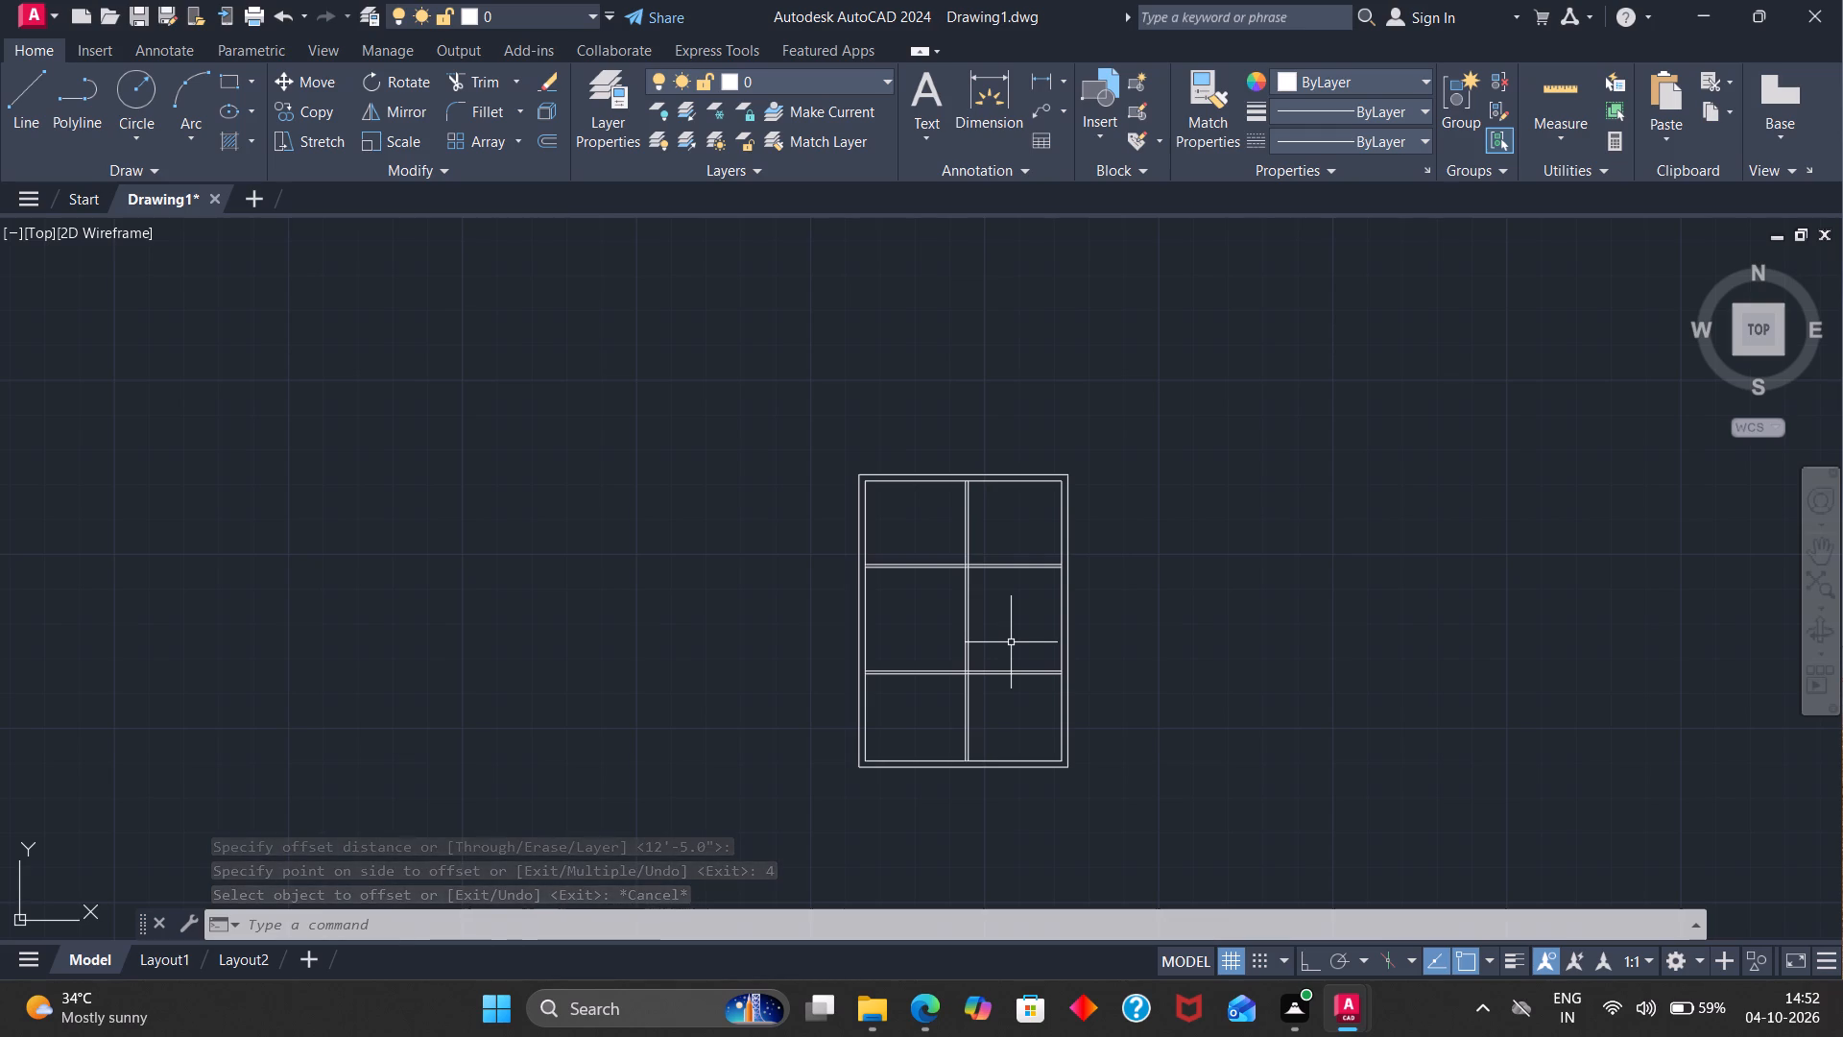
# Check the left room's clear width along the lower partition with the Dimension tool, from the outer wall's inner line to the vertical partition.
pyautogui.click(977, 97)
pyautogui.scroll(2, 920, 658)
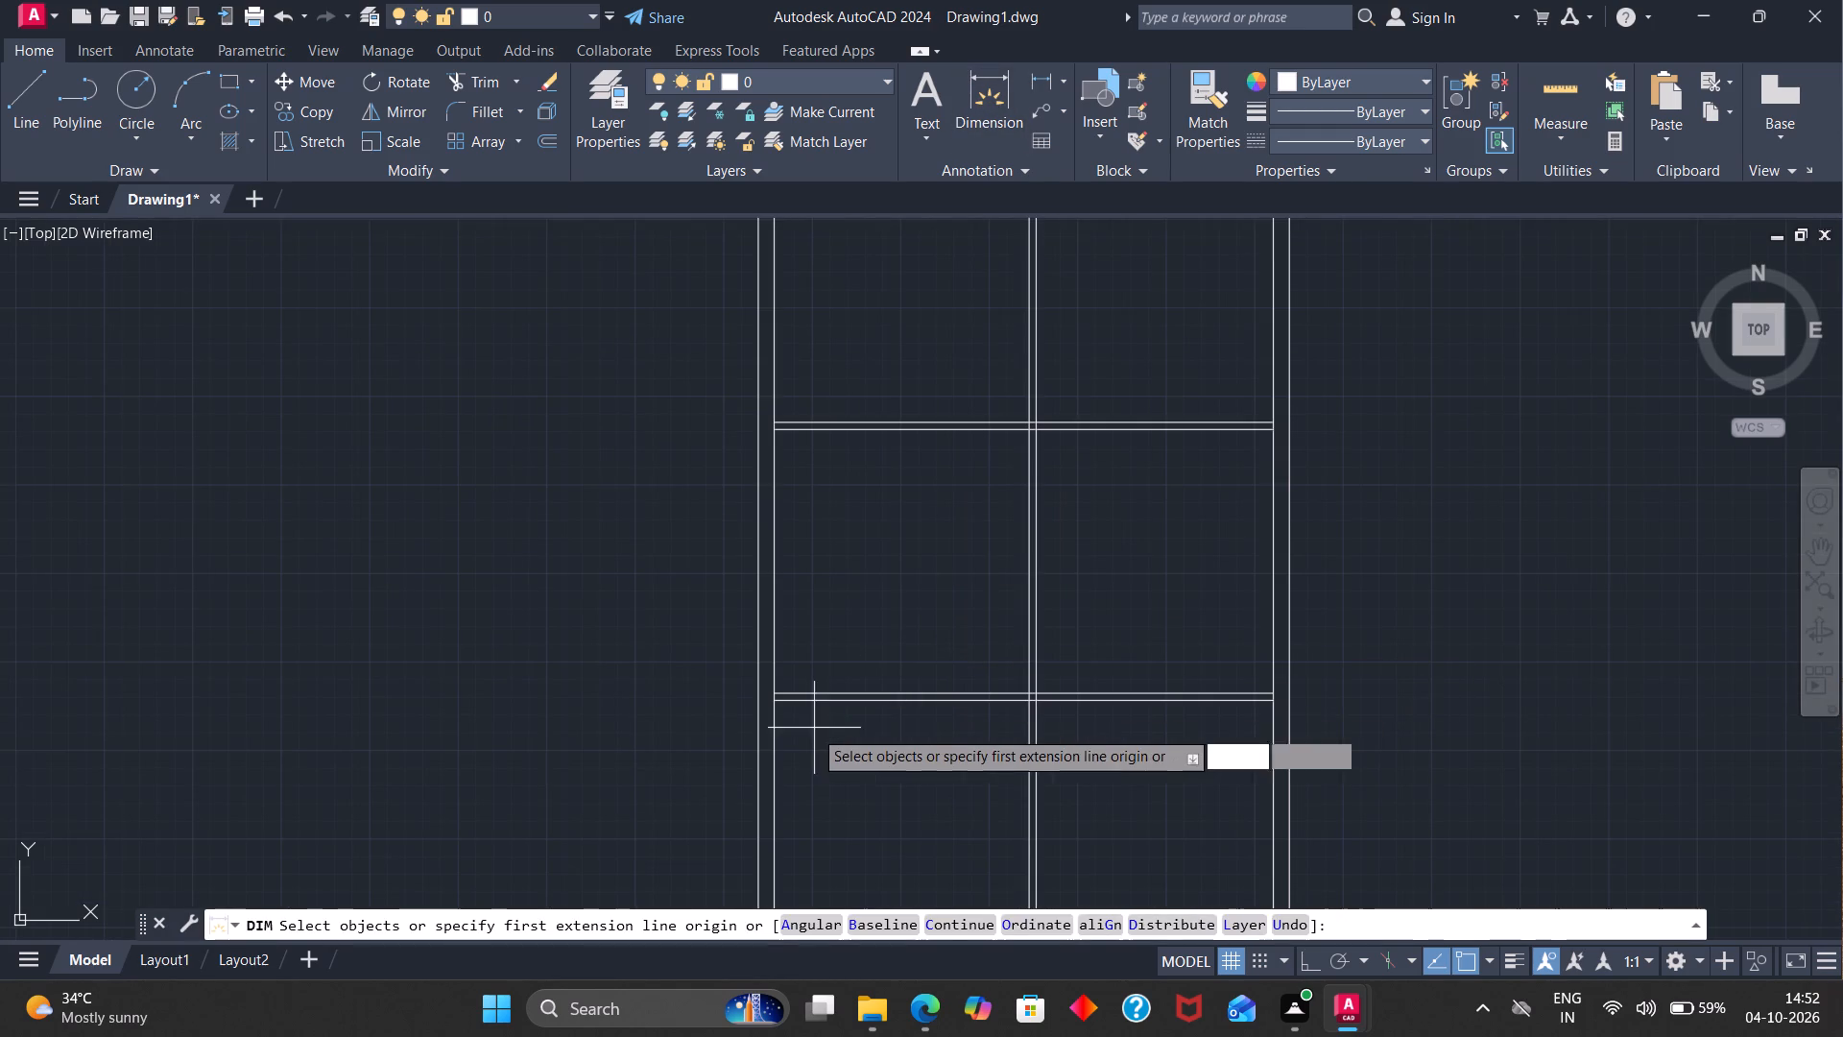
pyautogui.scroll(2, 788, 709)
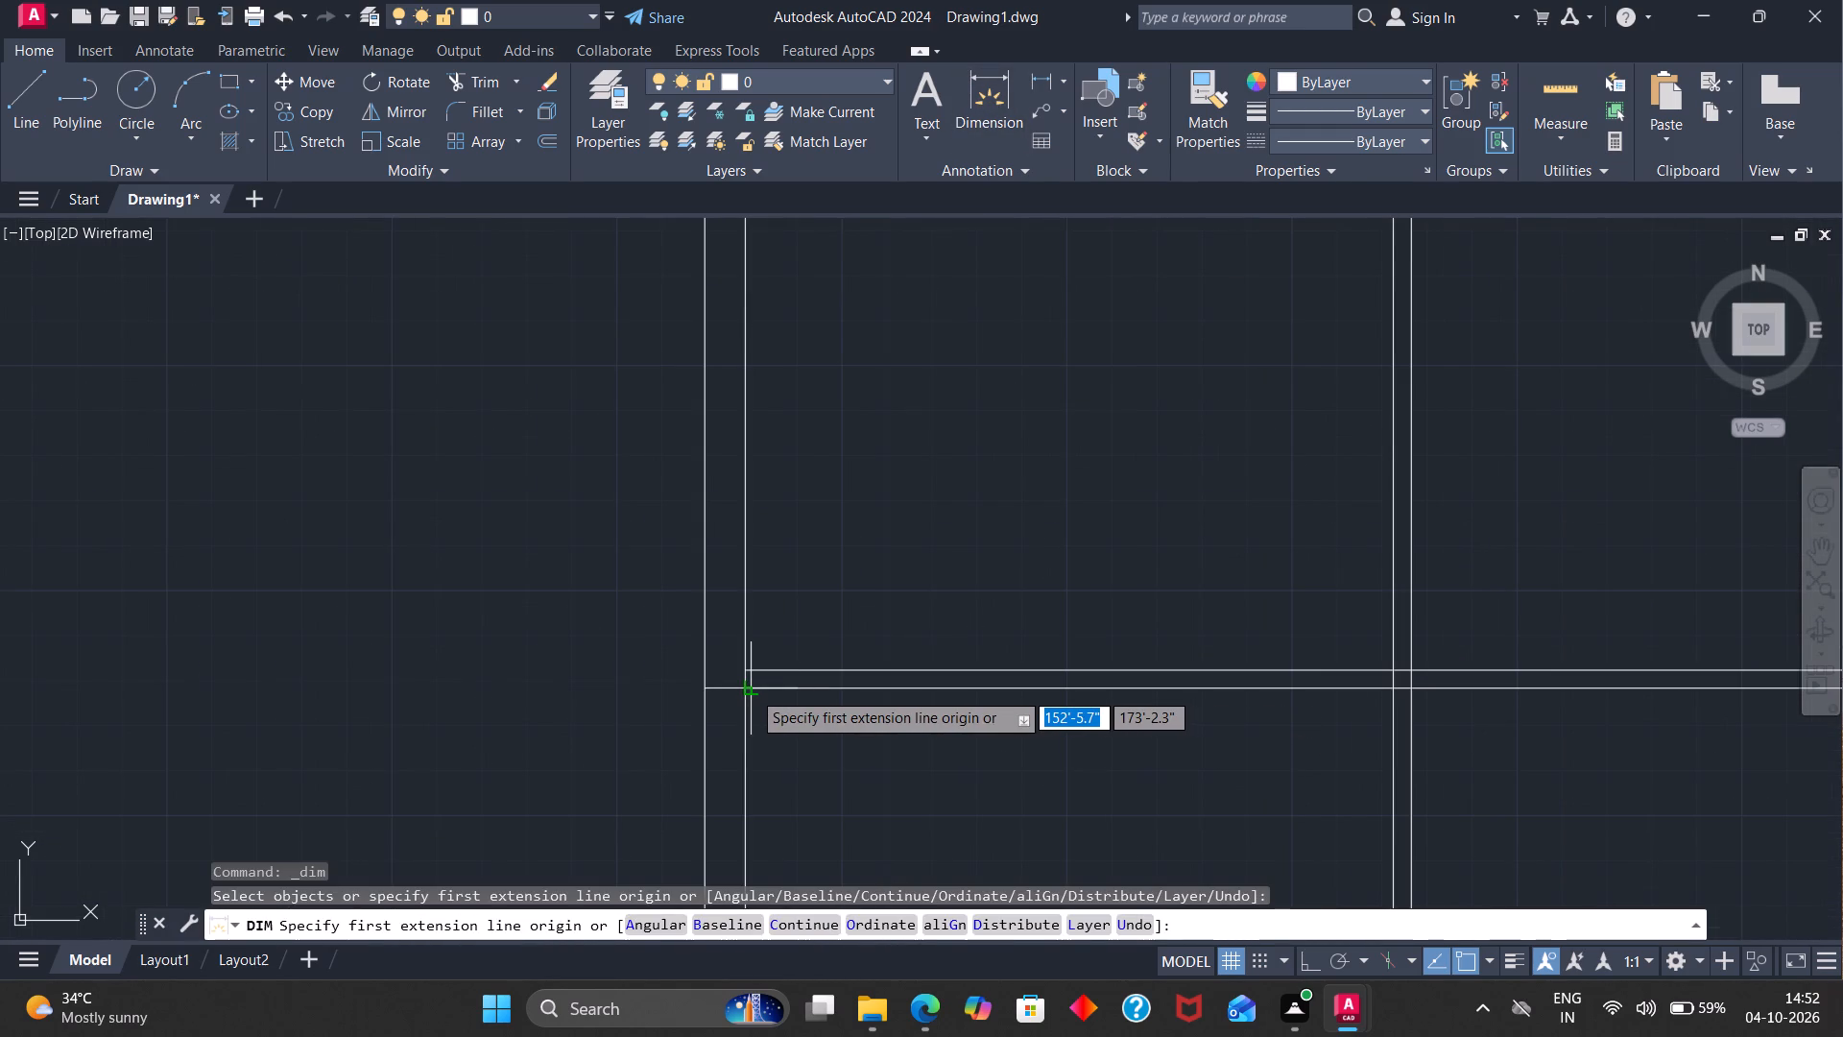
pyautogui.click(740, 693)
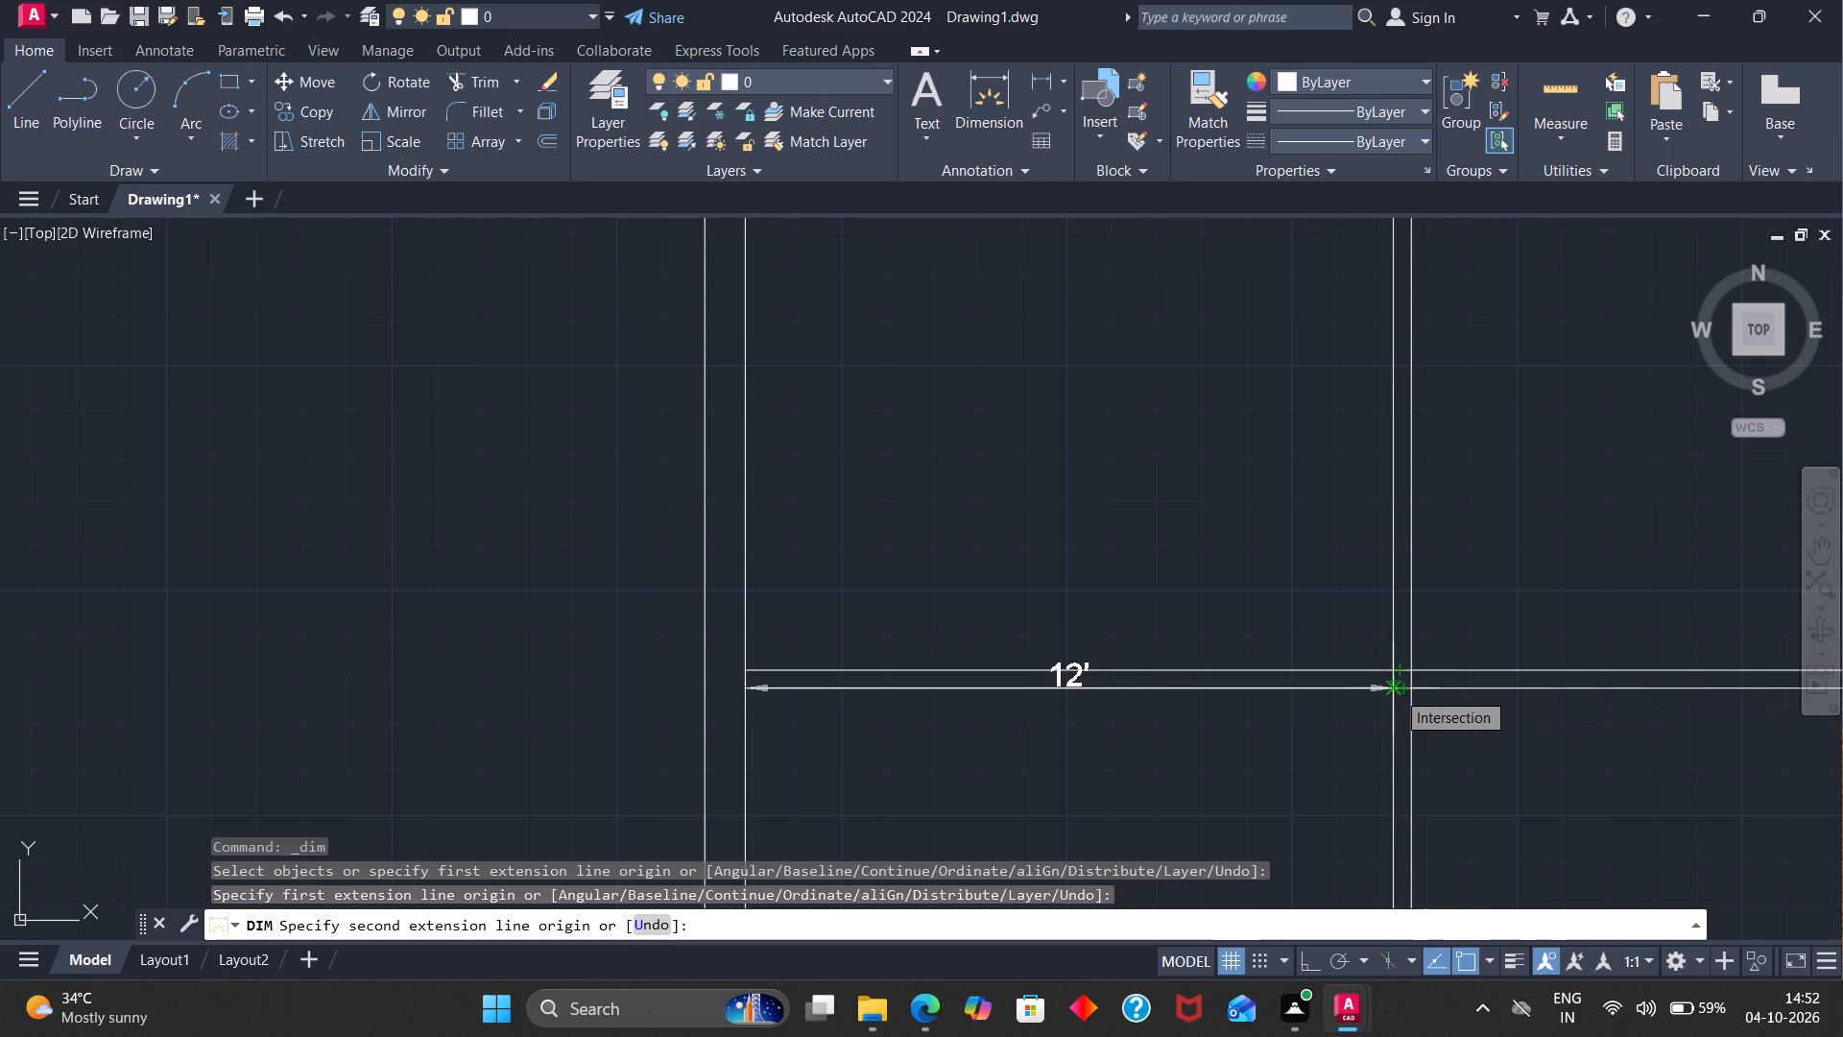
pyautogui.press('Escape')
pyautogui.scroll(-2, 1396, 690)
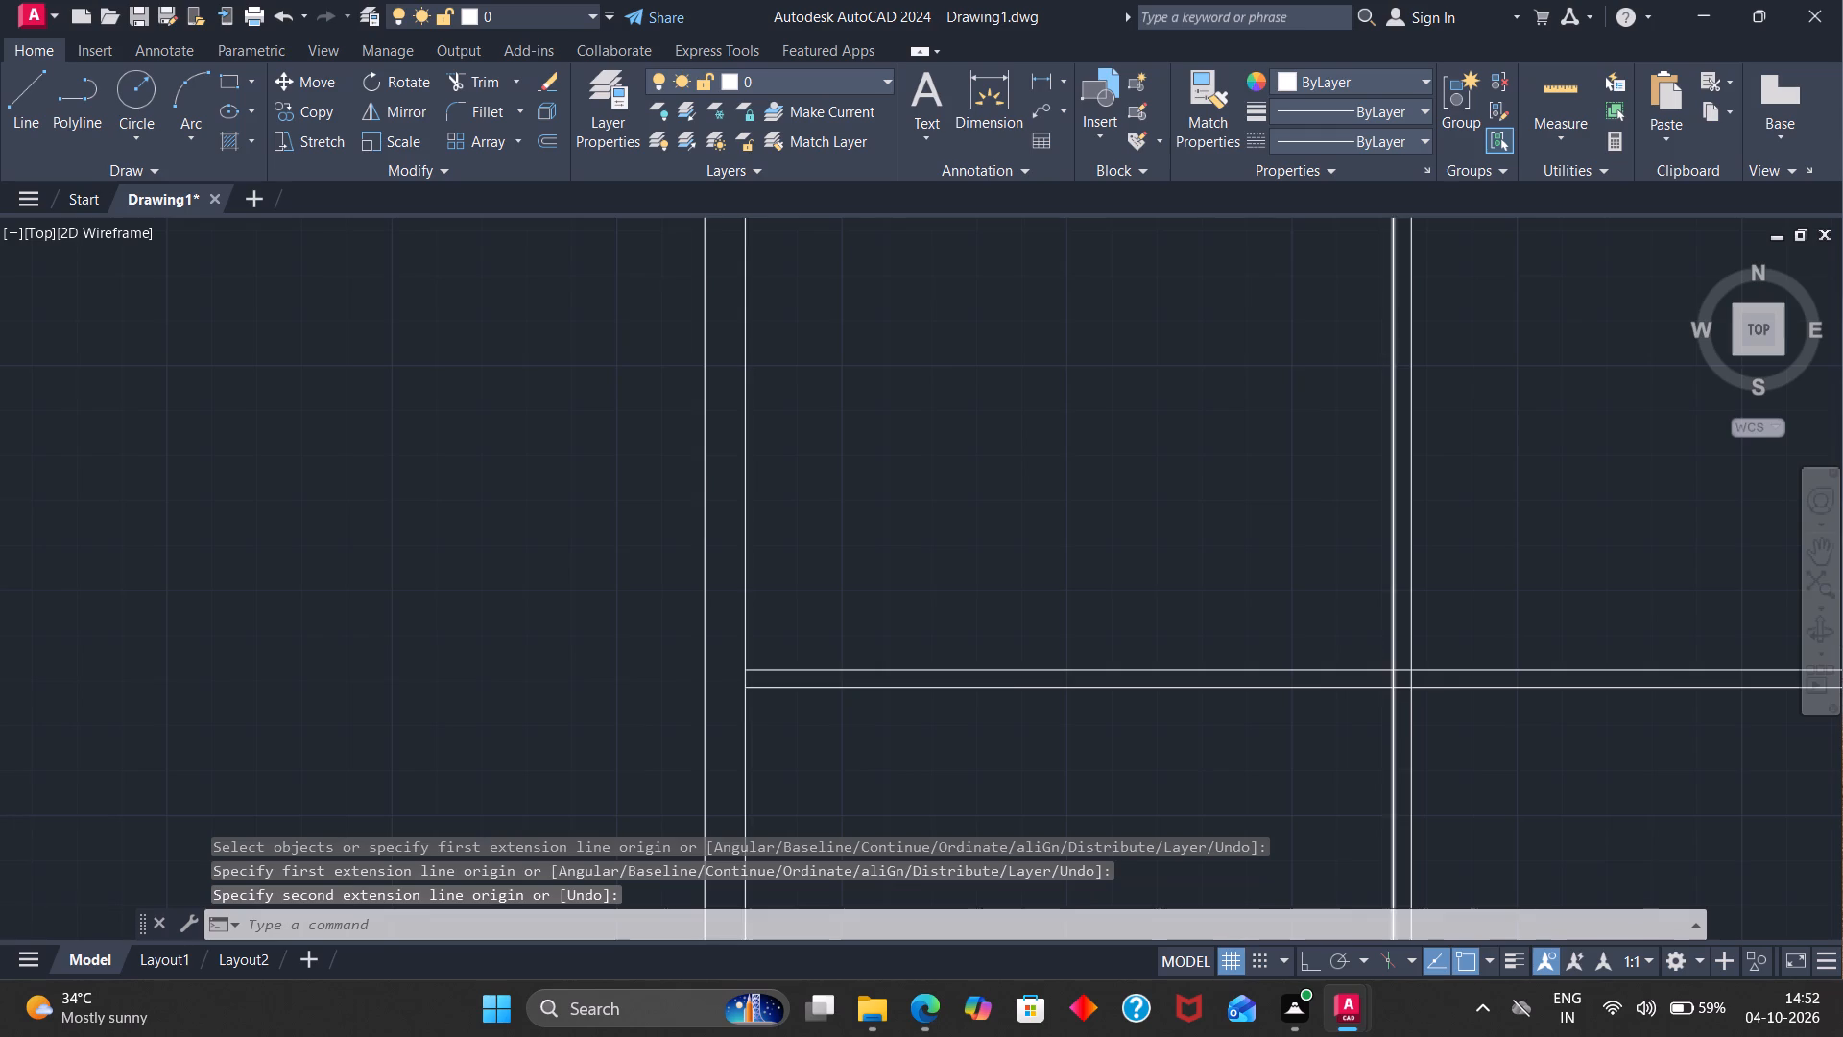
pyautogui.scroll(-1, 1533, 601)
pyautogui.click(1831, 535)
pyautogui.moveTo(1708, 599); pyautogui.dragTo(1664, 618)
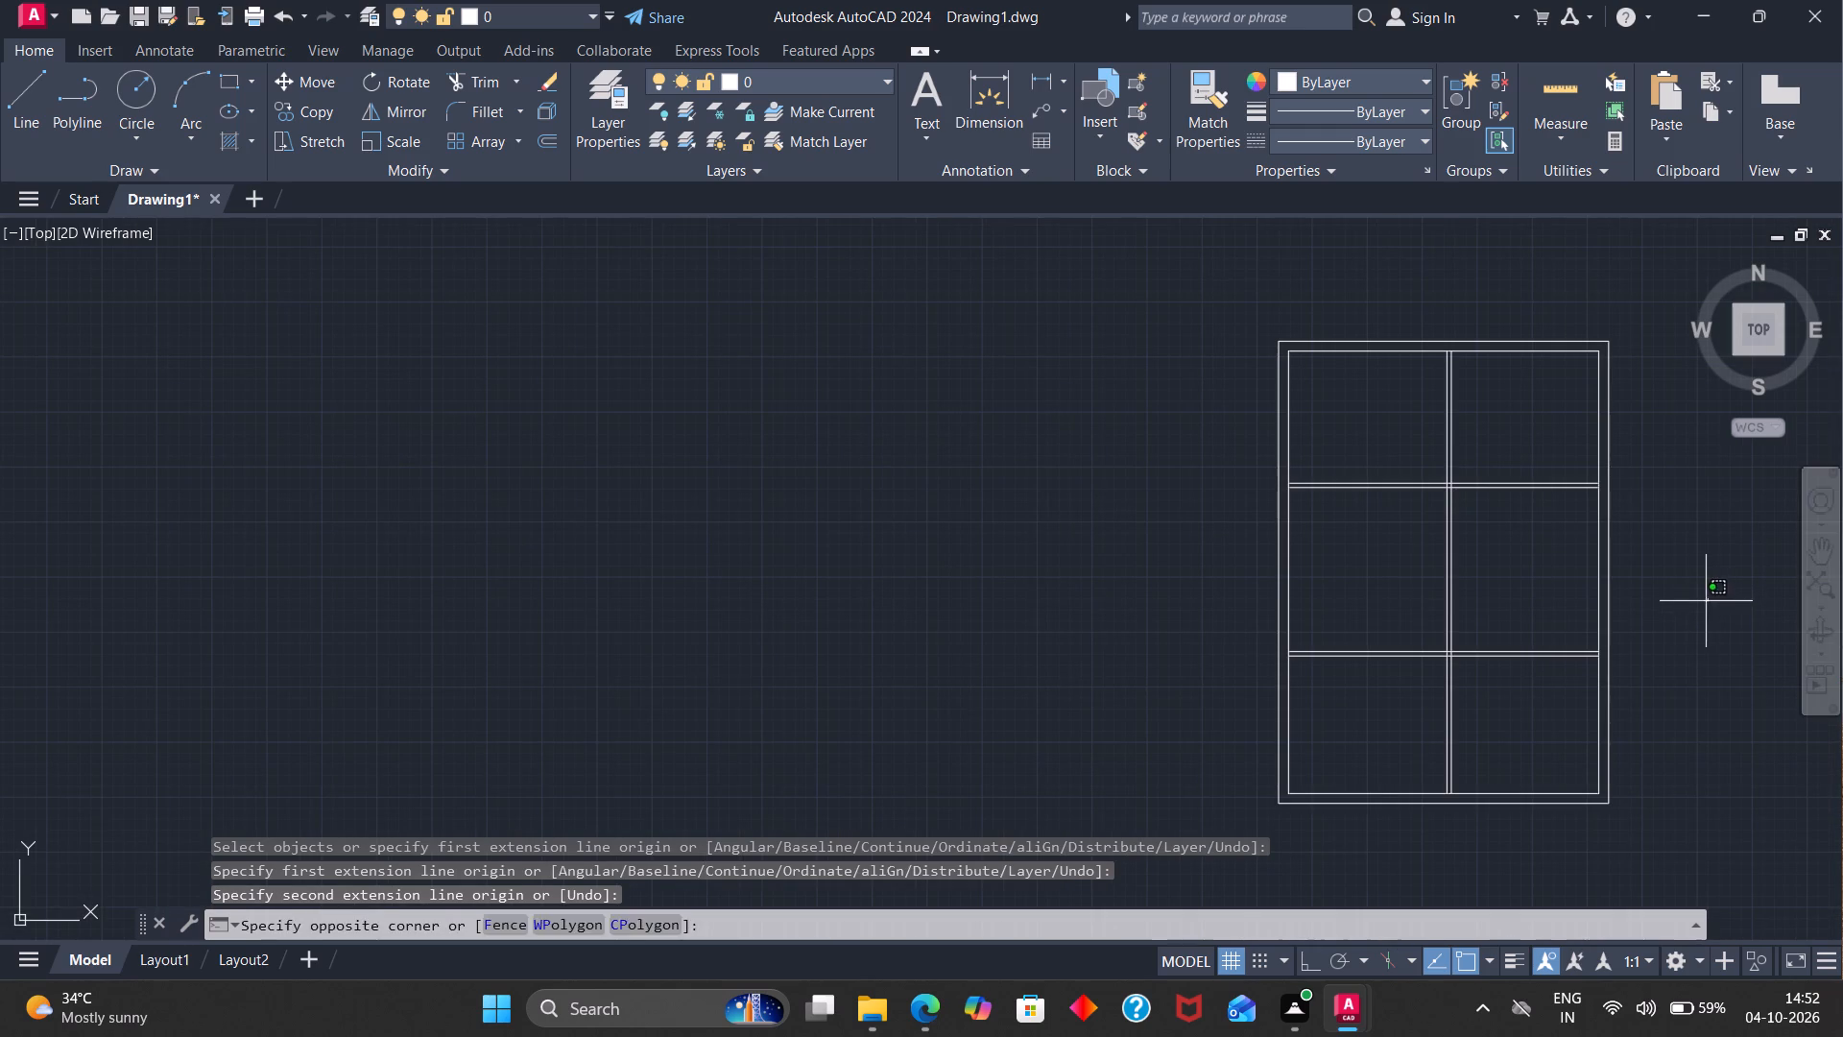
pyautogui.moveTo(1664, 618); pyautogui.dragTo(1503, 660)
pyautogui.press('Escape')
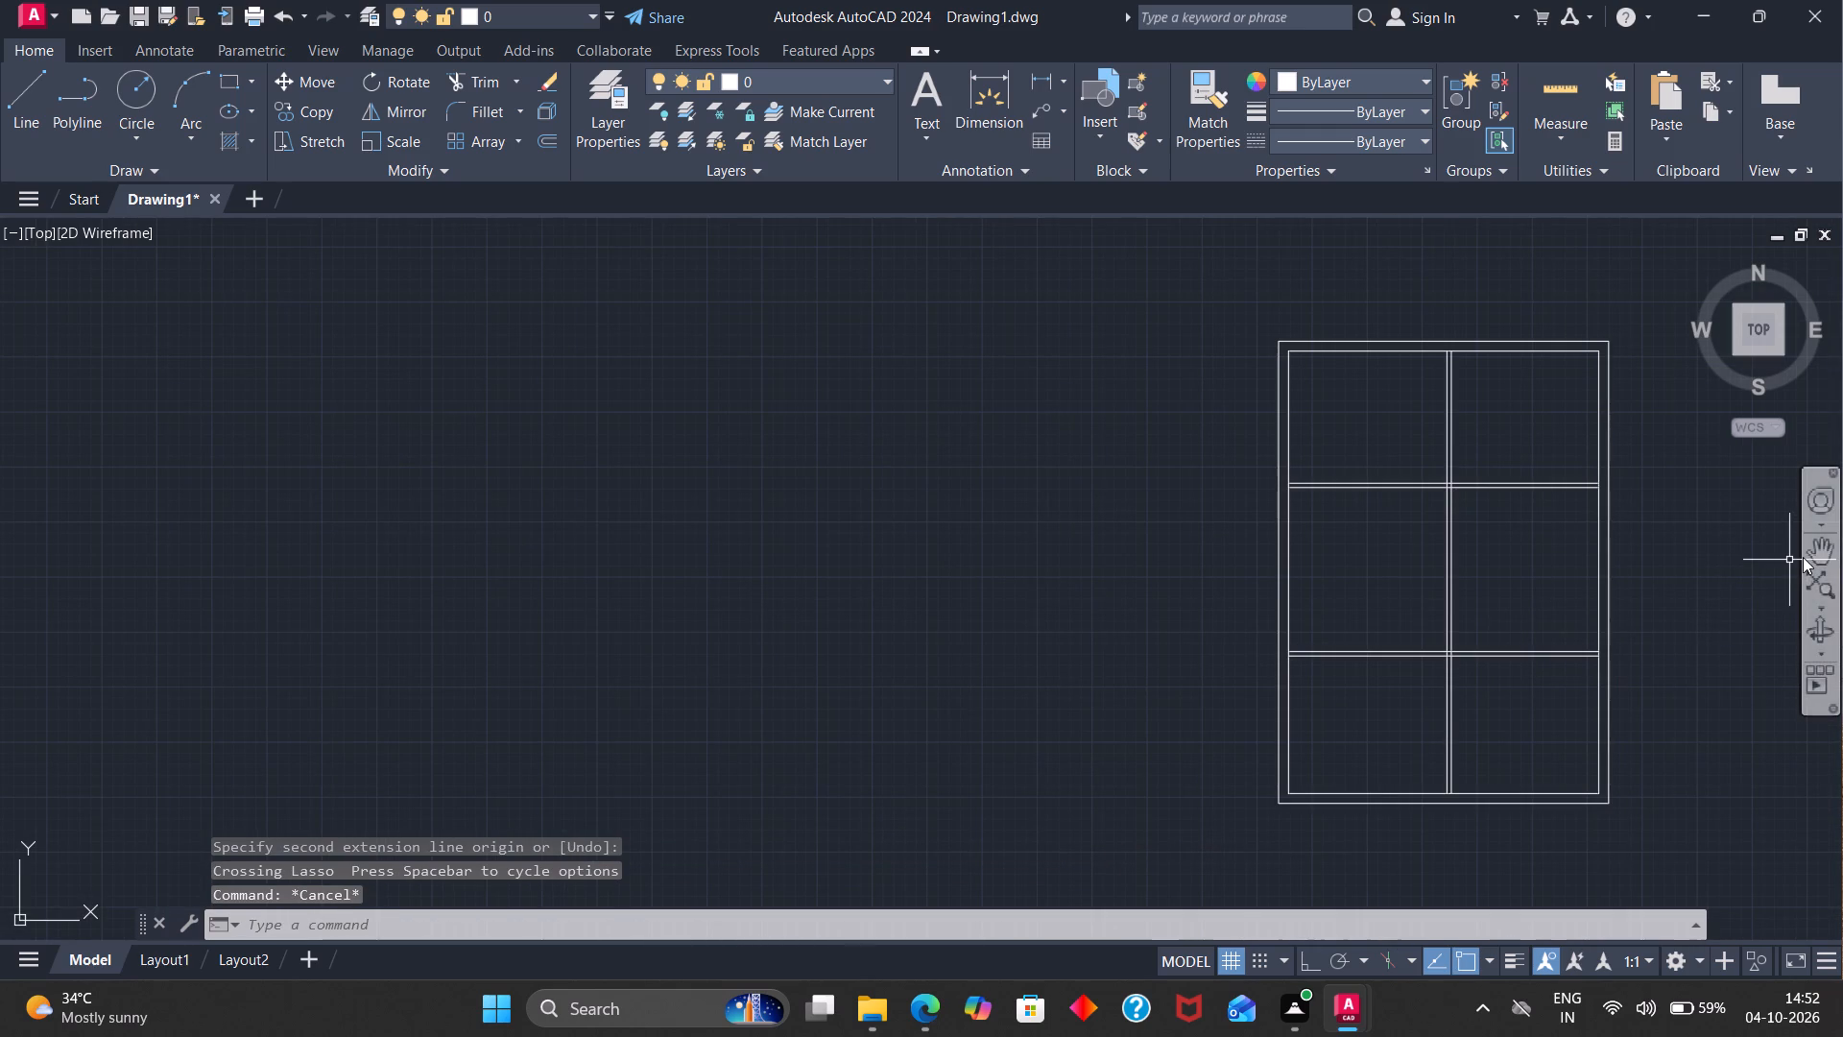
# Offset the right outer wall's inner line 6' inward, and offset the new line 4" further inward to form a vertical partition.
pyautogui.click(1809, 548)
pyautogui.moveTo(1696, 624); pyautogui.dragTo(1501, 692)
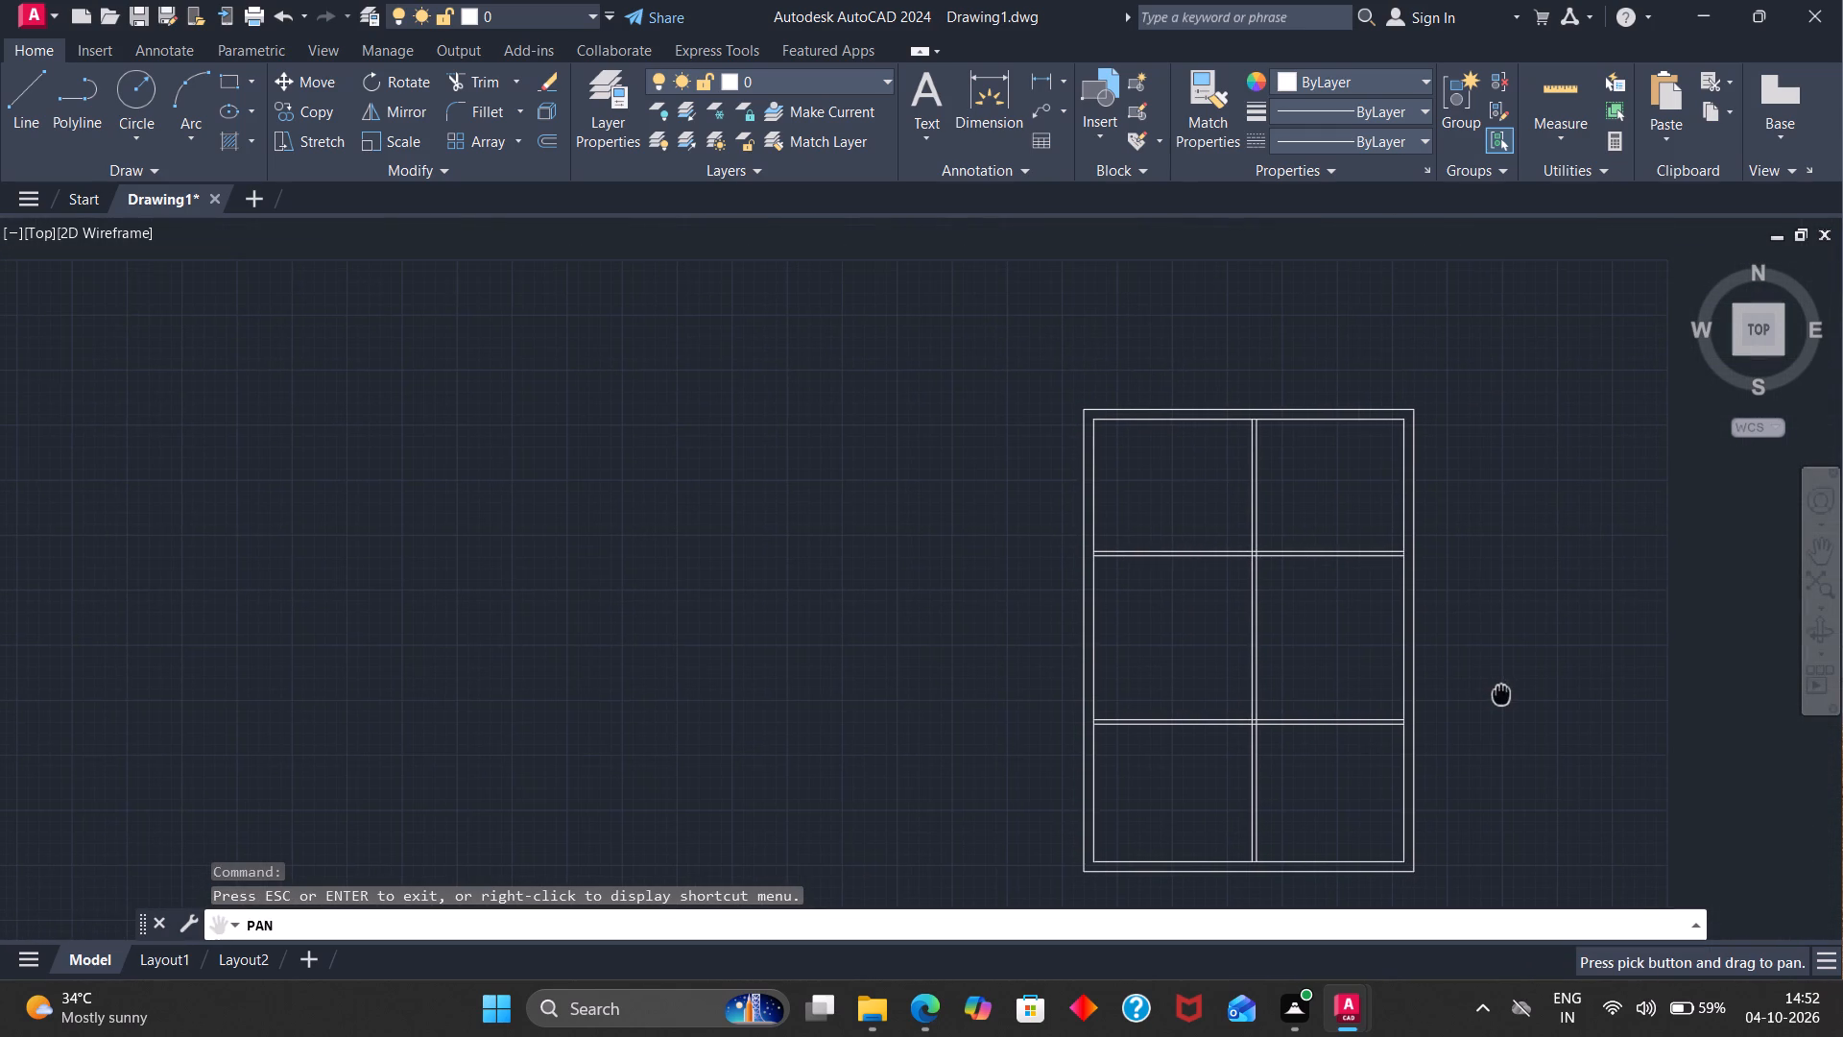
pyautogui.scroll(1, 1356, 689)
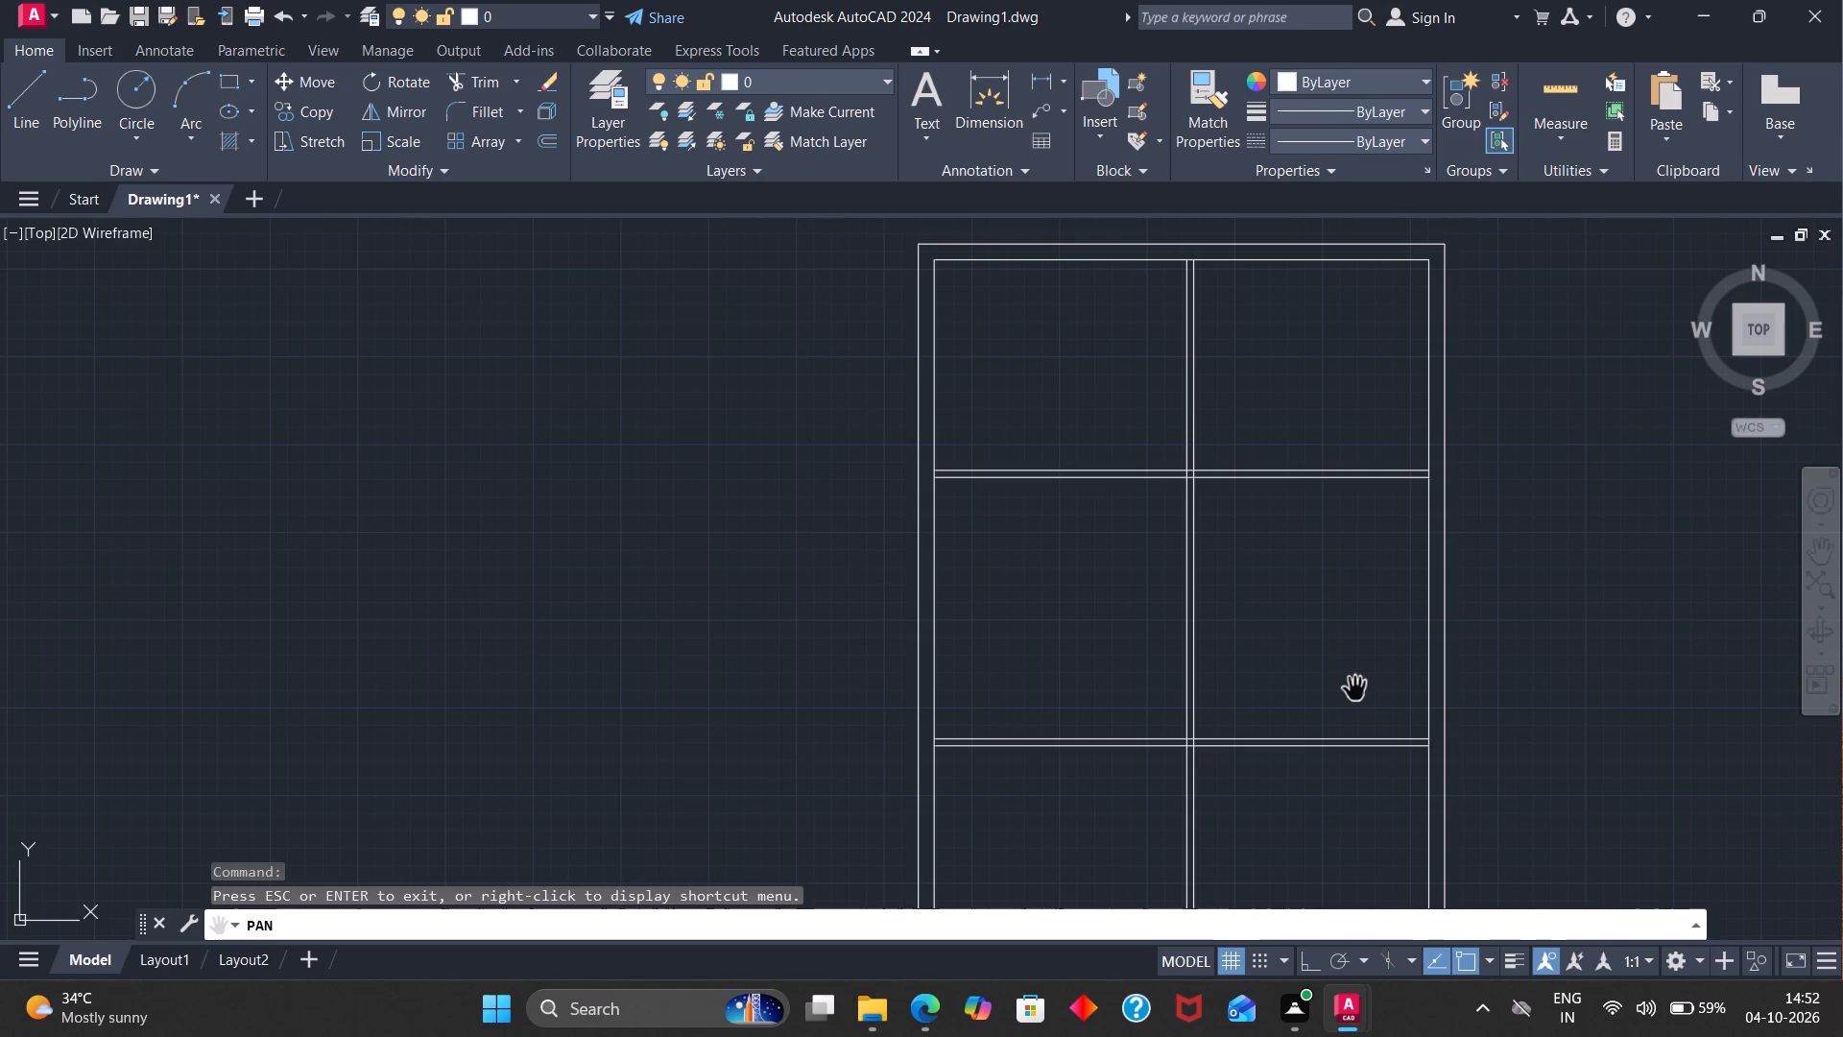
pyautogui.press('Escape')
pyautogui.press('o')
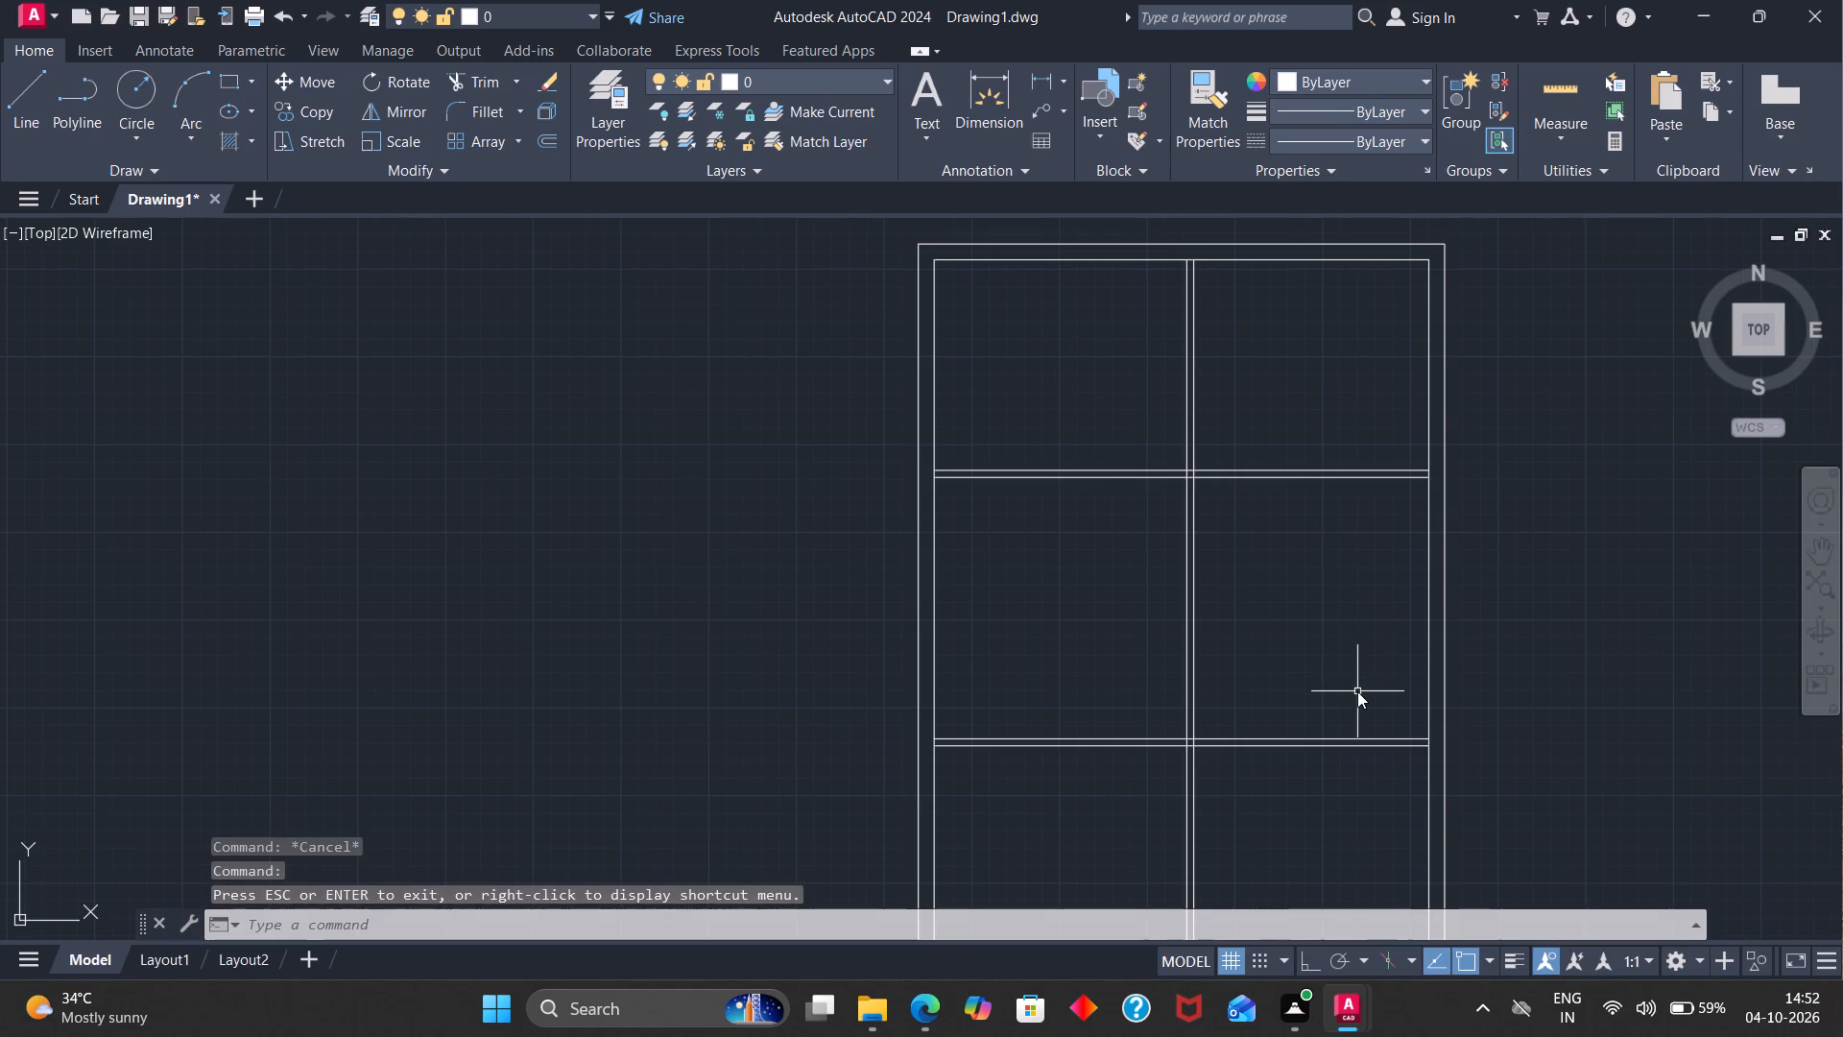
pyautogui.press('Return')
pyautogui.write("6'")
pyautogui.press('Return')
pyautogui.click(1428, 550)
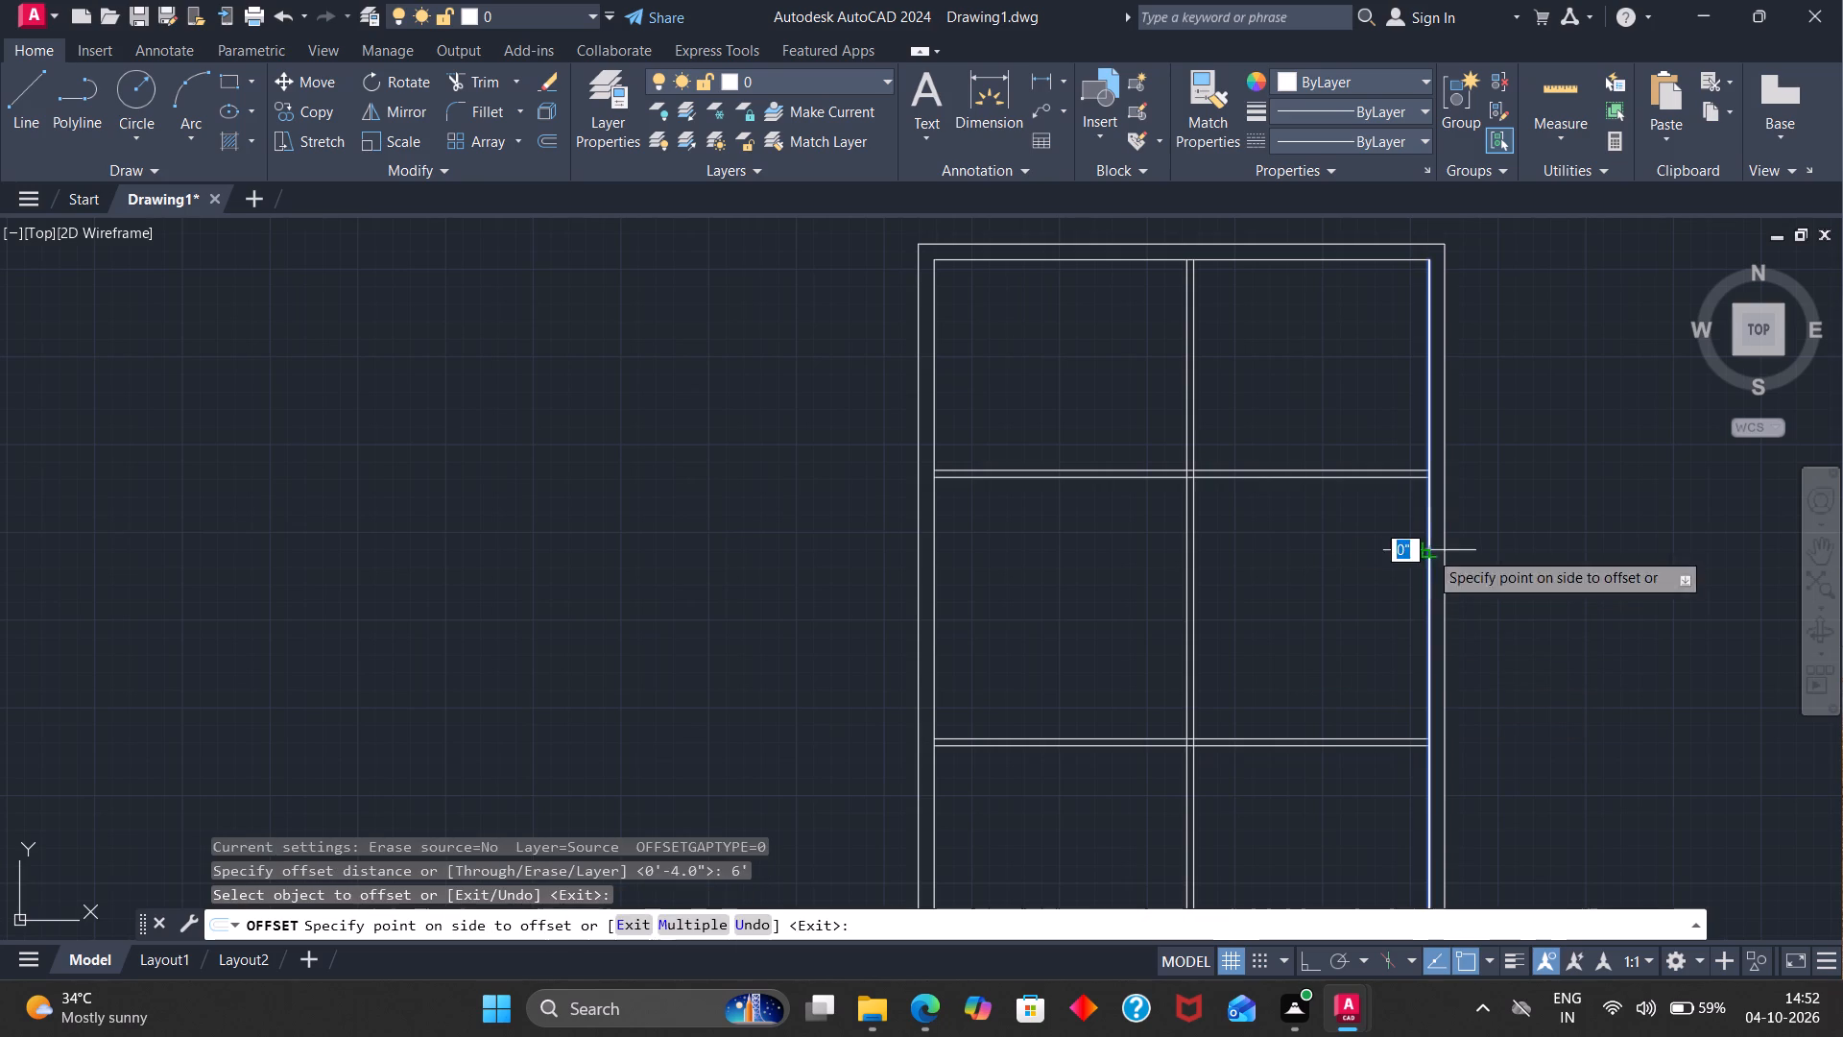
pyautogui.click(1321, 598)
pyautogui.click(1299, 600)
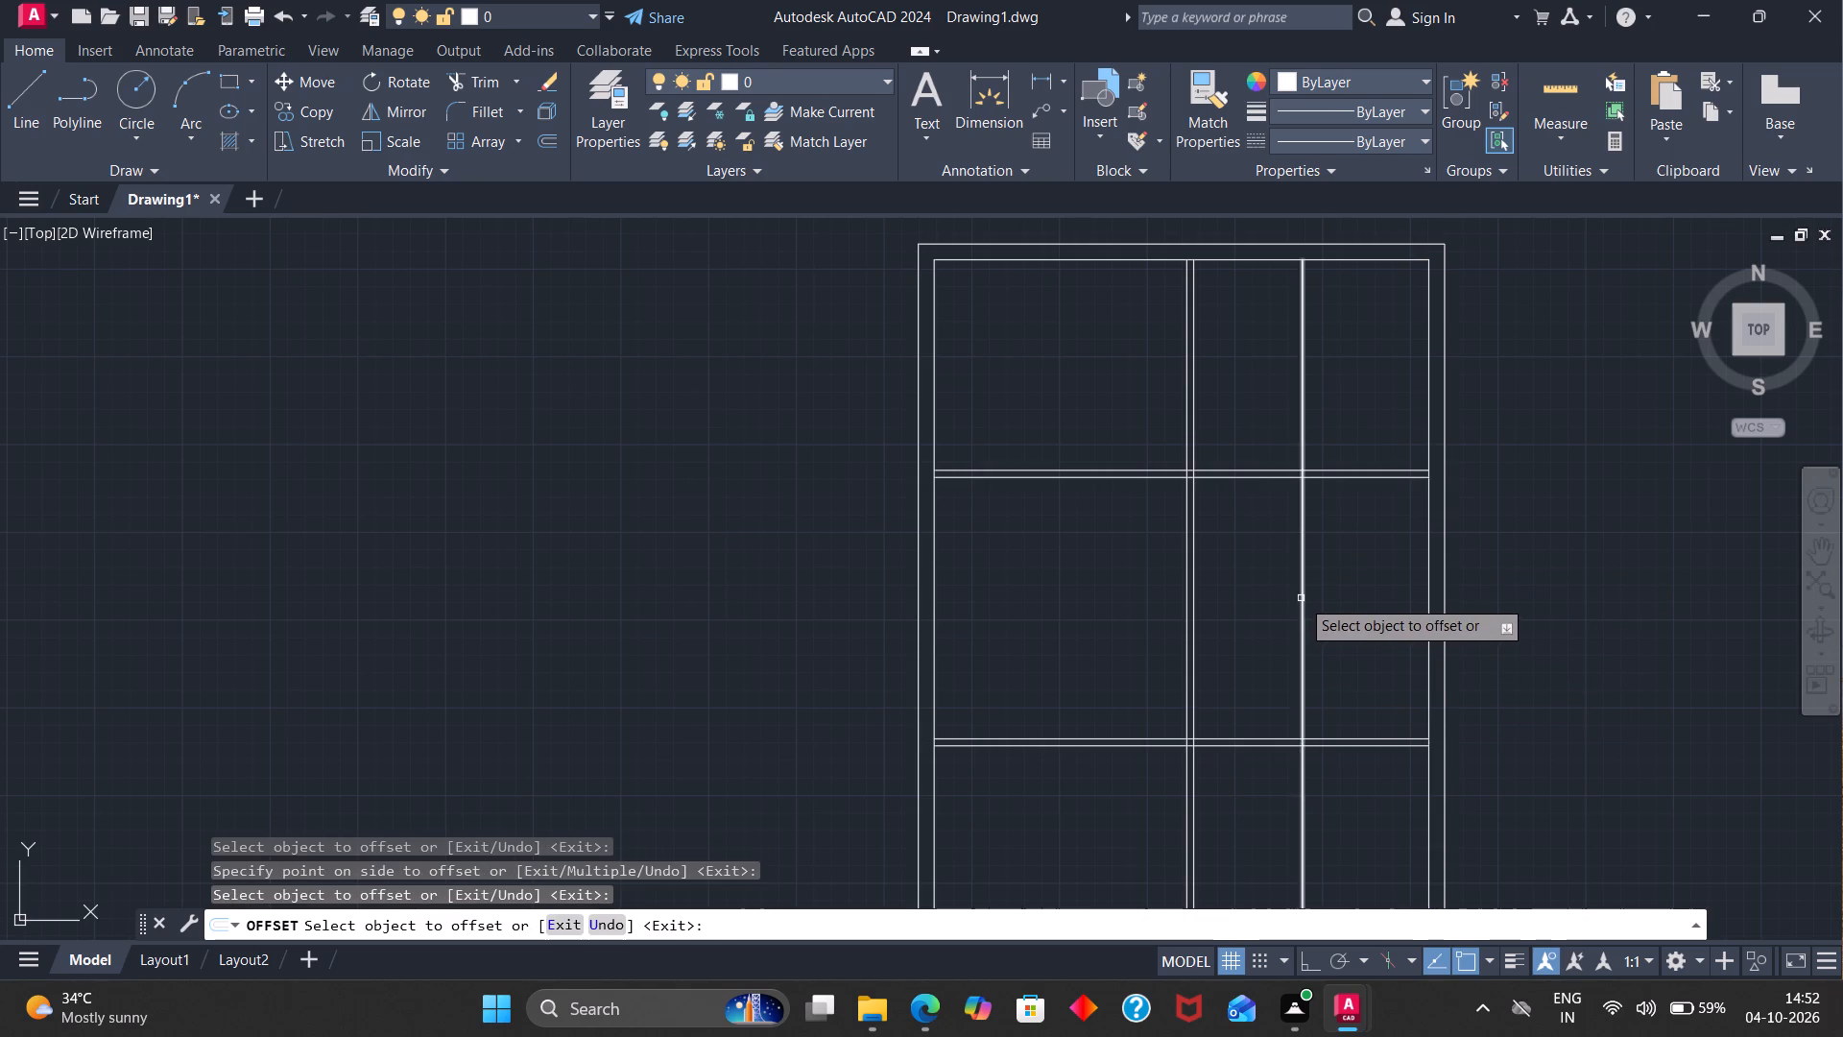
pyautogui.click(1301, 598)
pyautogui.press('4')
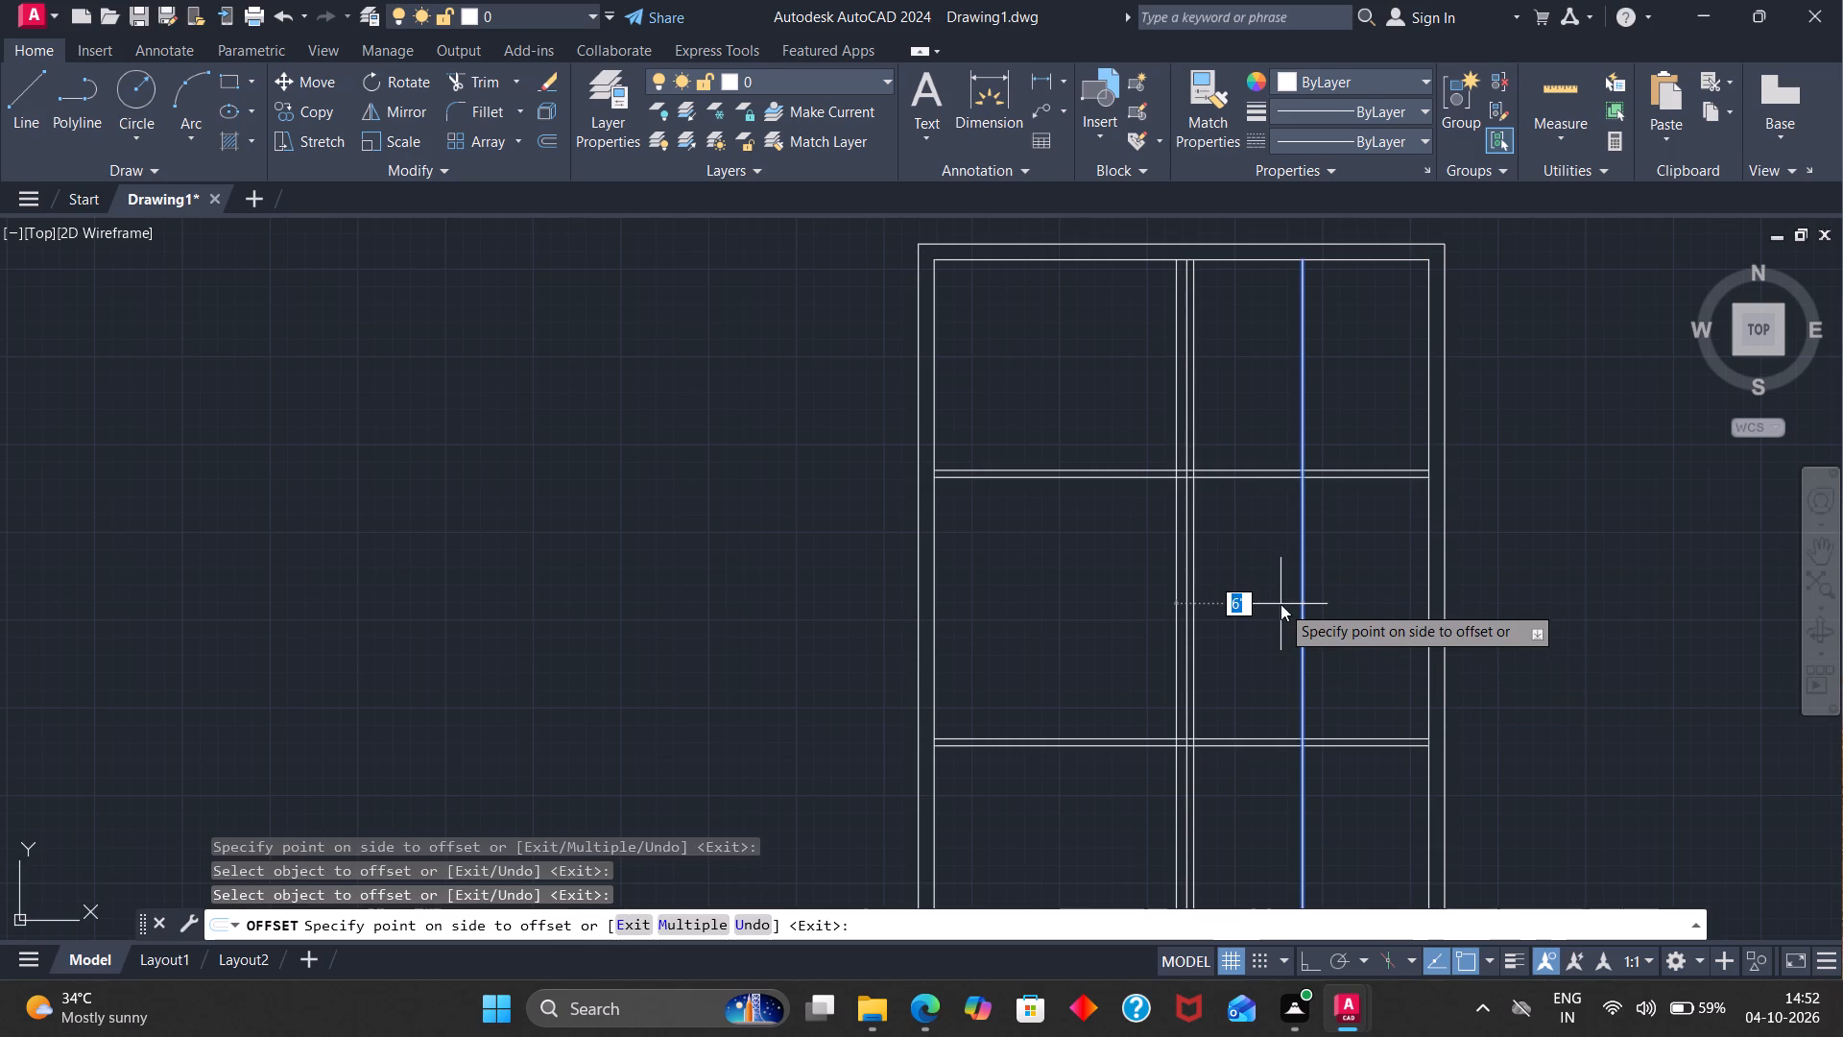
pyautogui.press('Return')
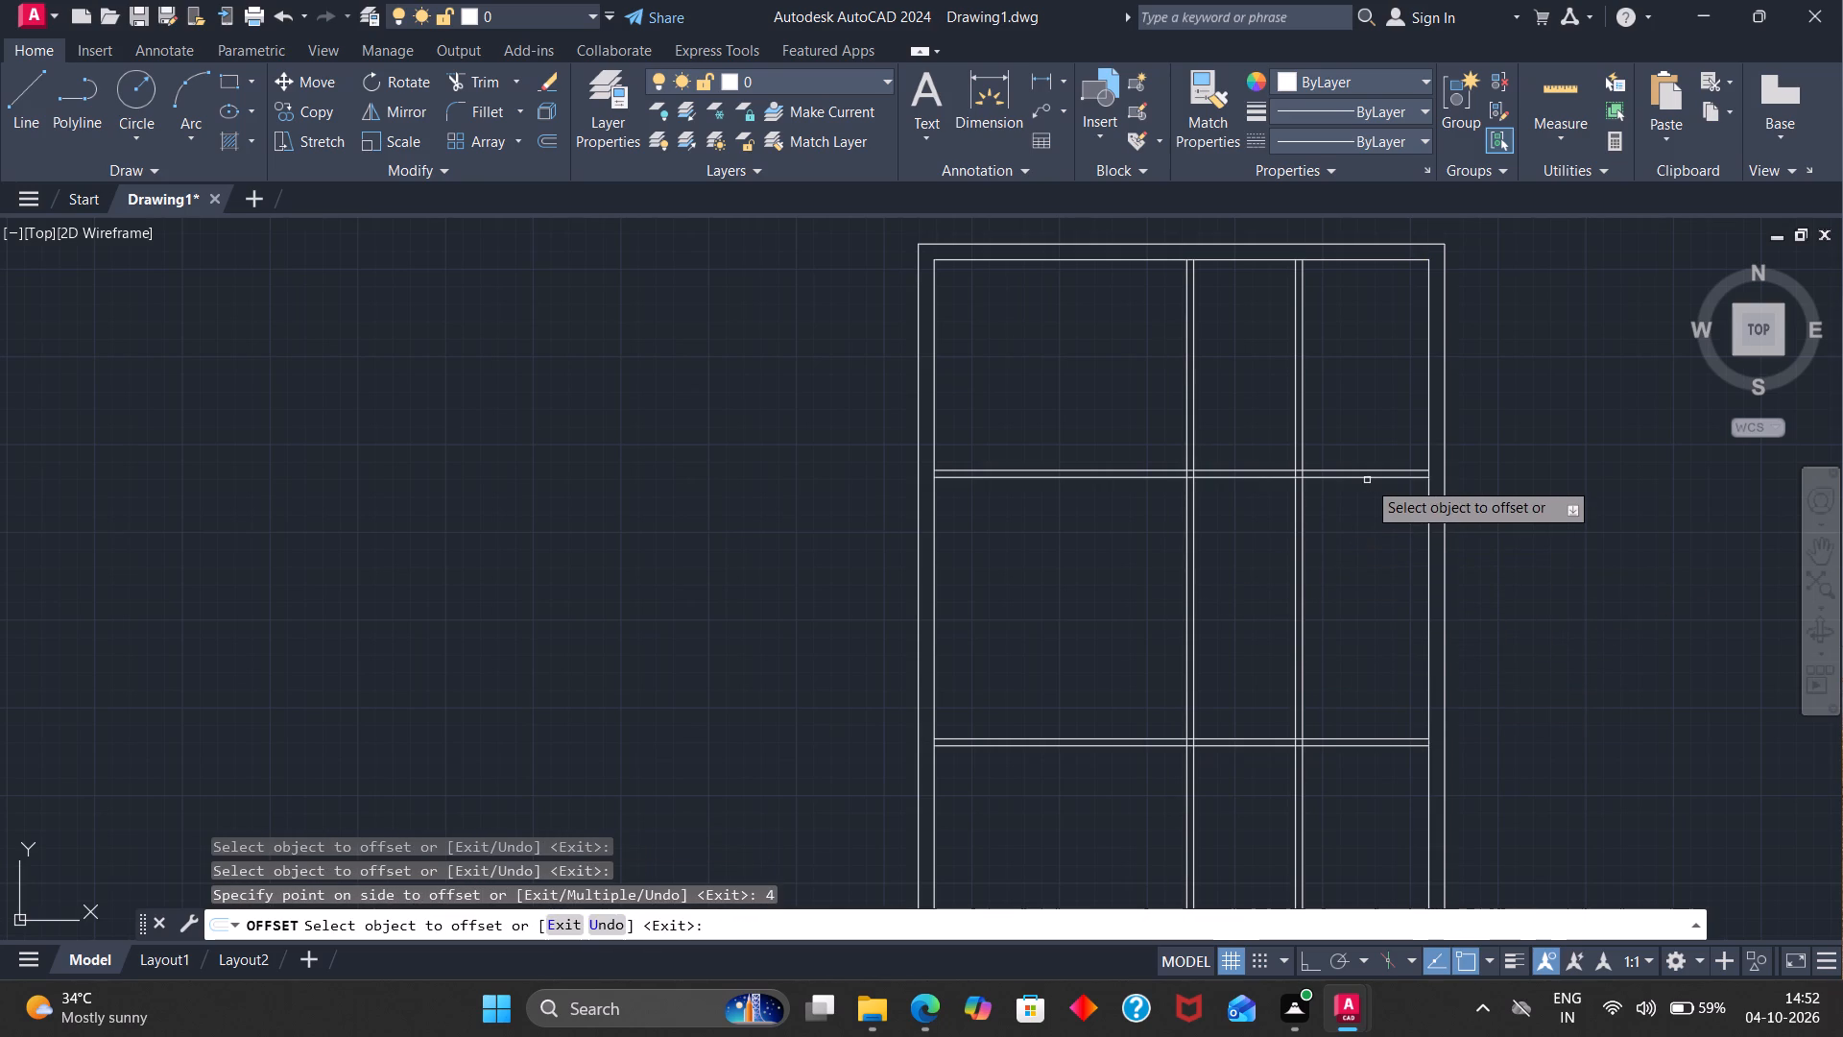
# Offset the upper partition's lower line 4' downward, and offset the new line 4" further down to form a horizontal partition.
pyautogui.click(1369, 475)
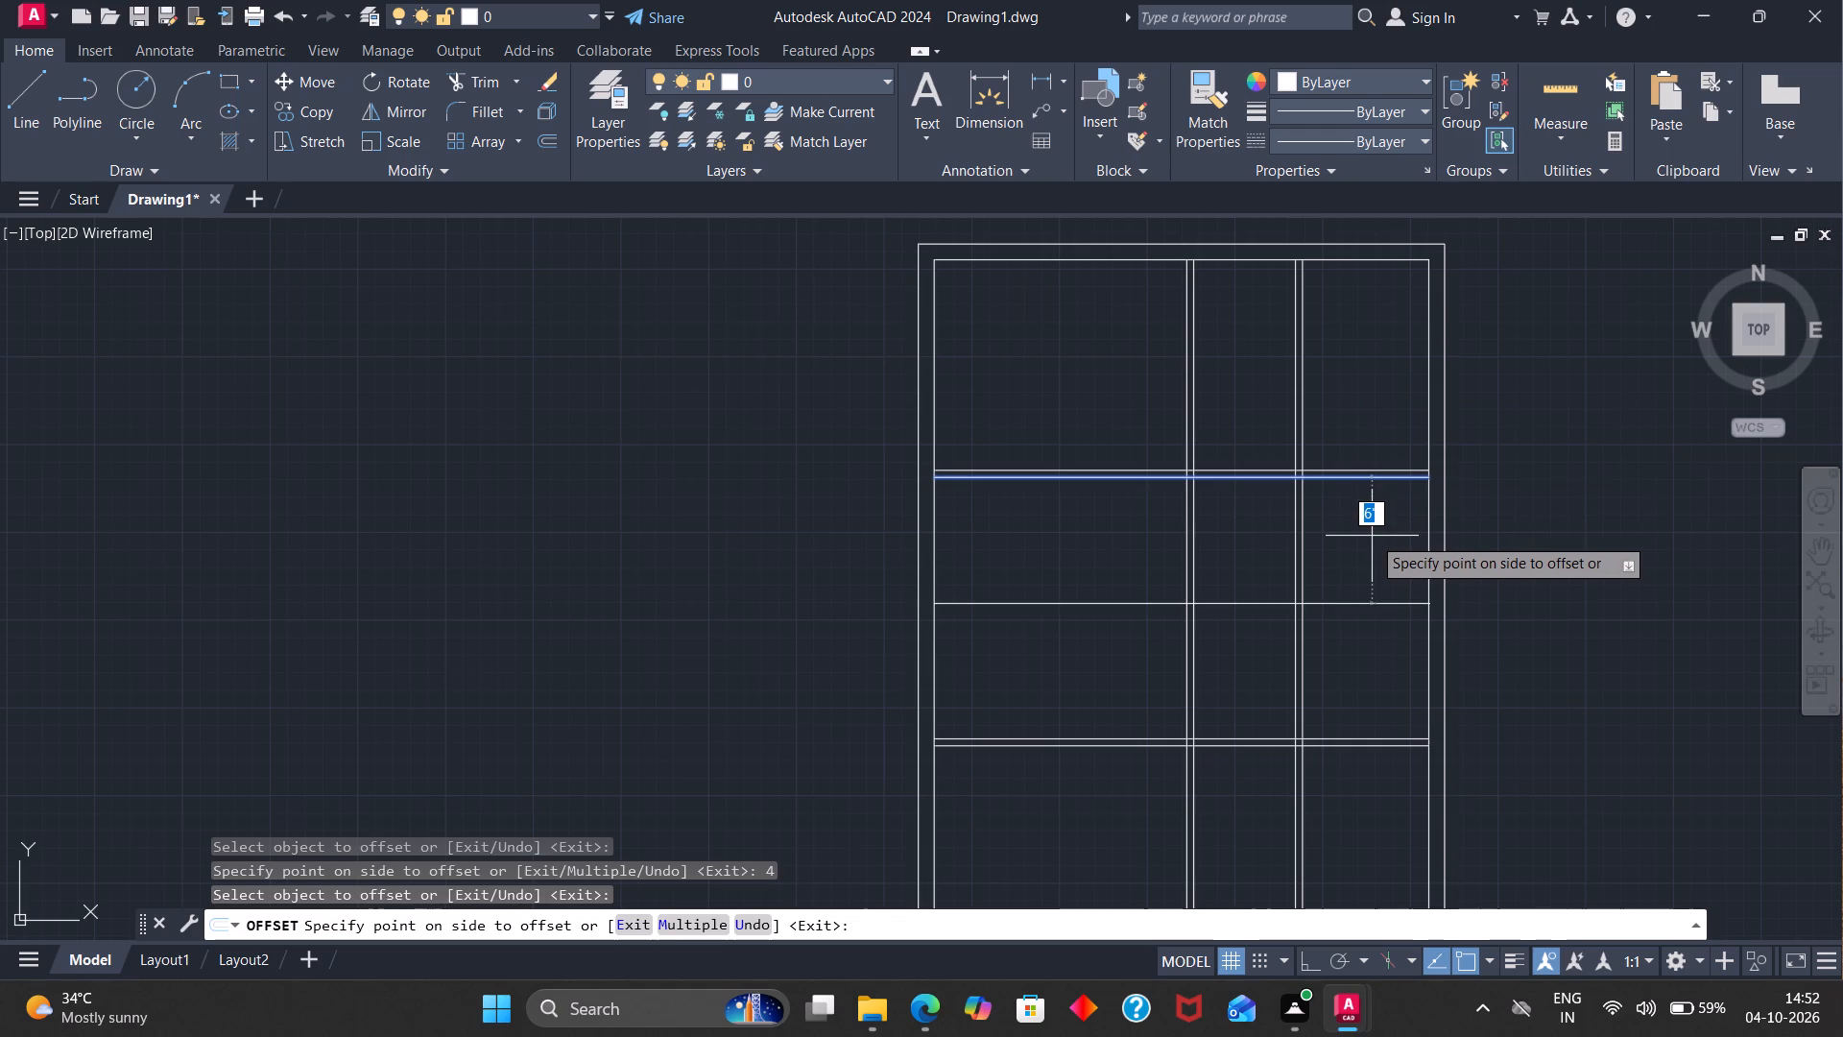
pyautogui.write("4'")
pyautogui.press('Return')
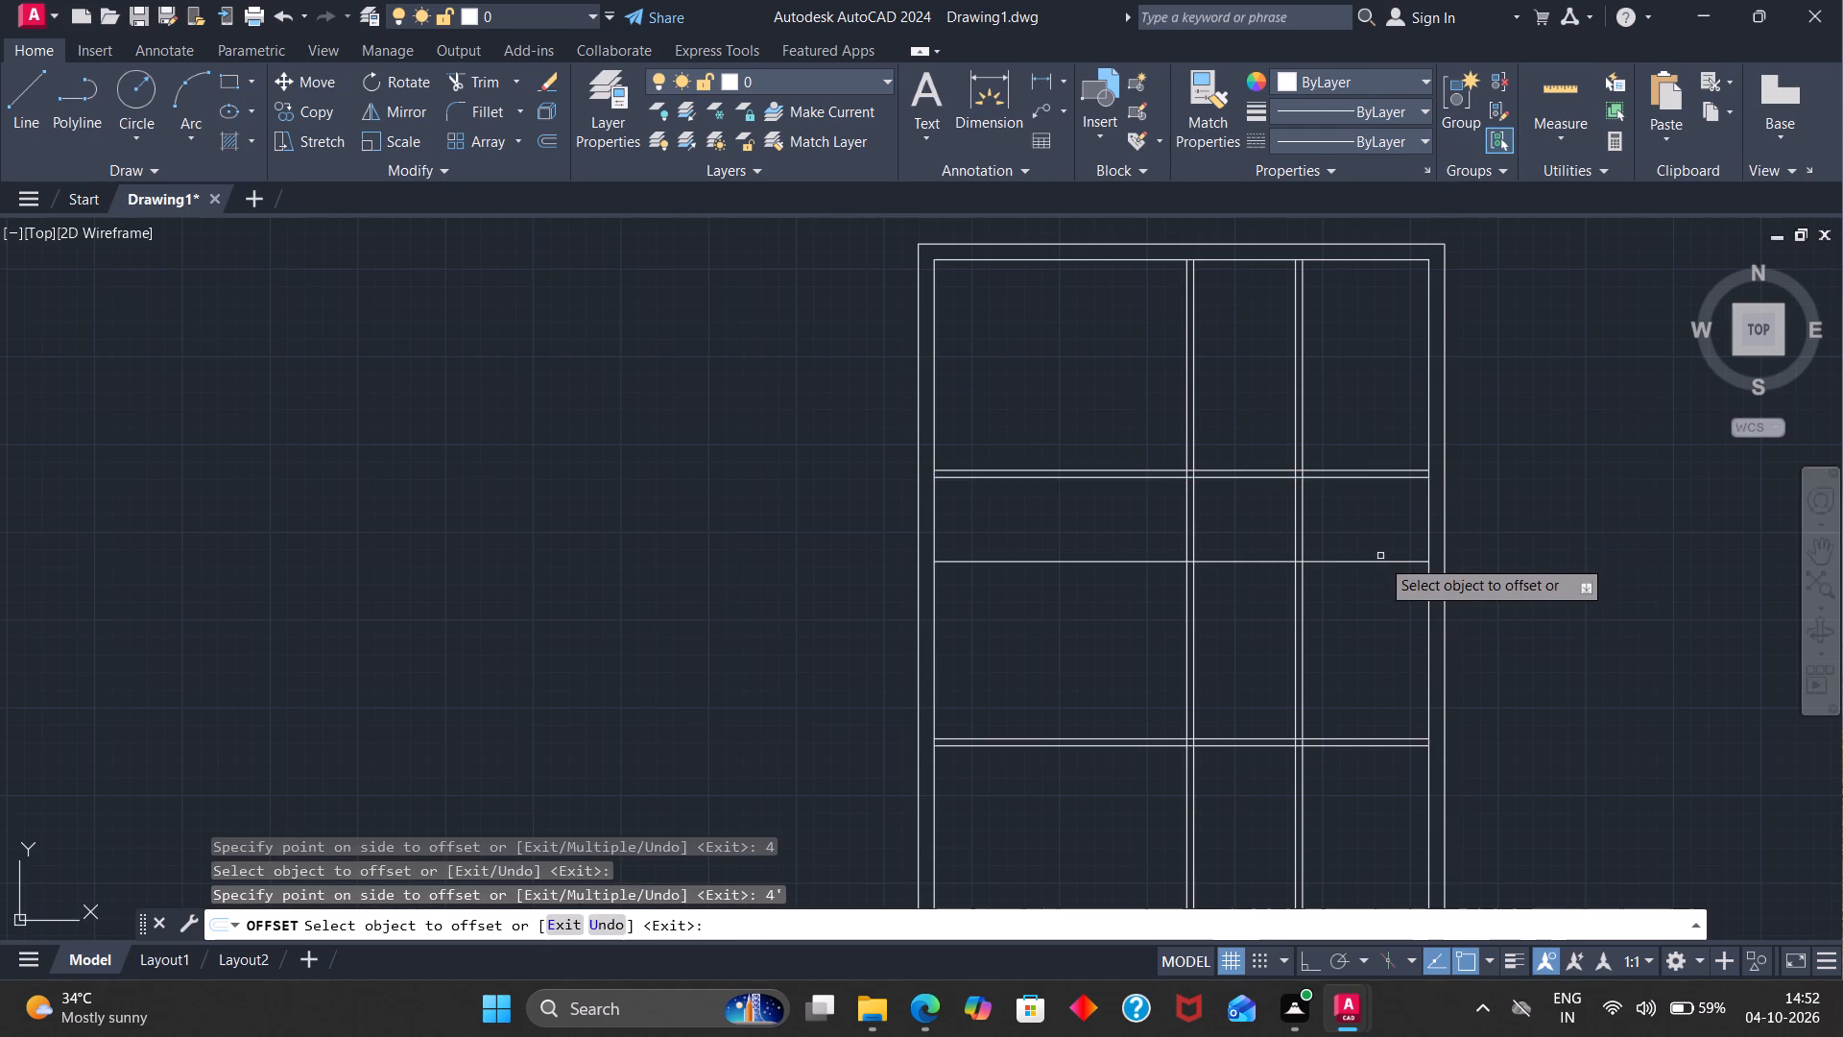
pyautogui.click(1380, 559)
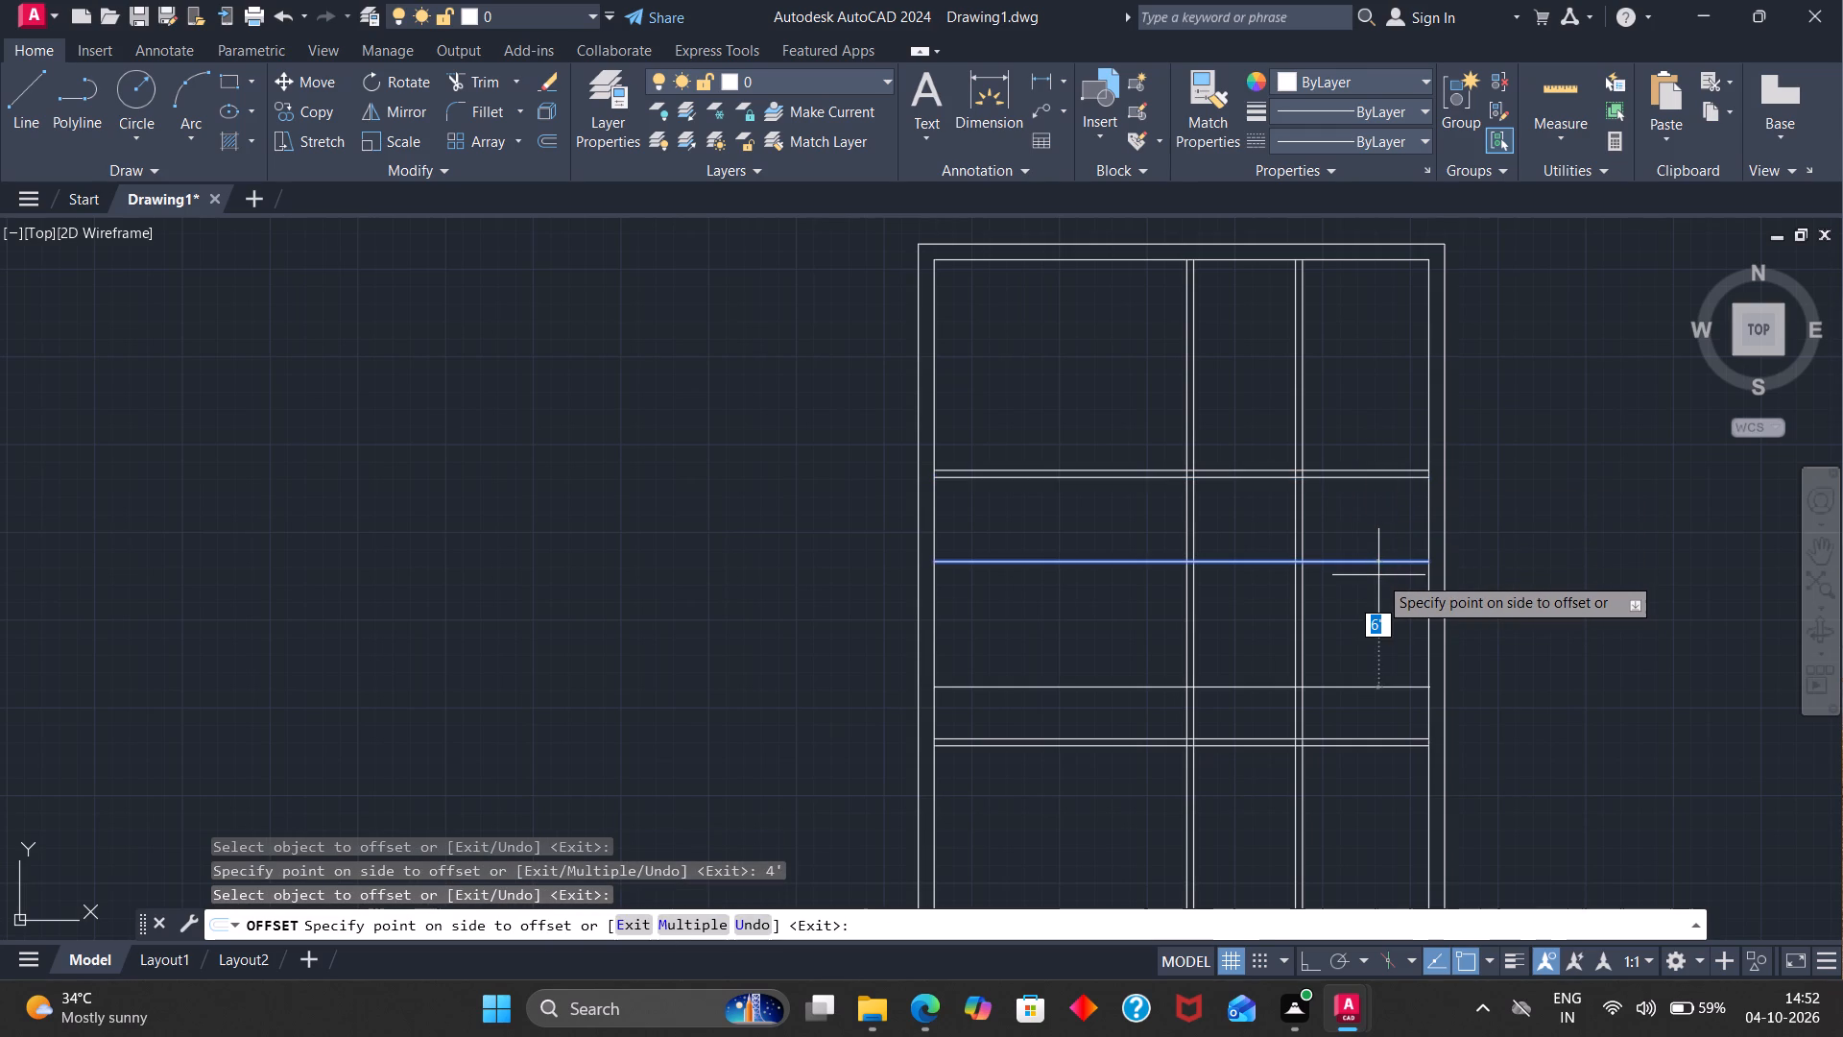
pyautogui.press('4')
pyautogui.press('Return')
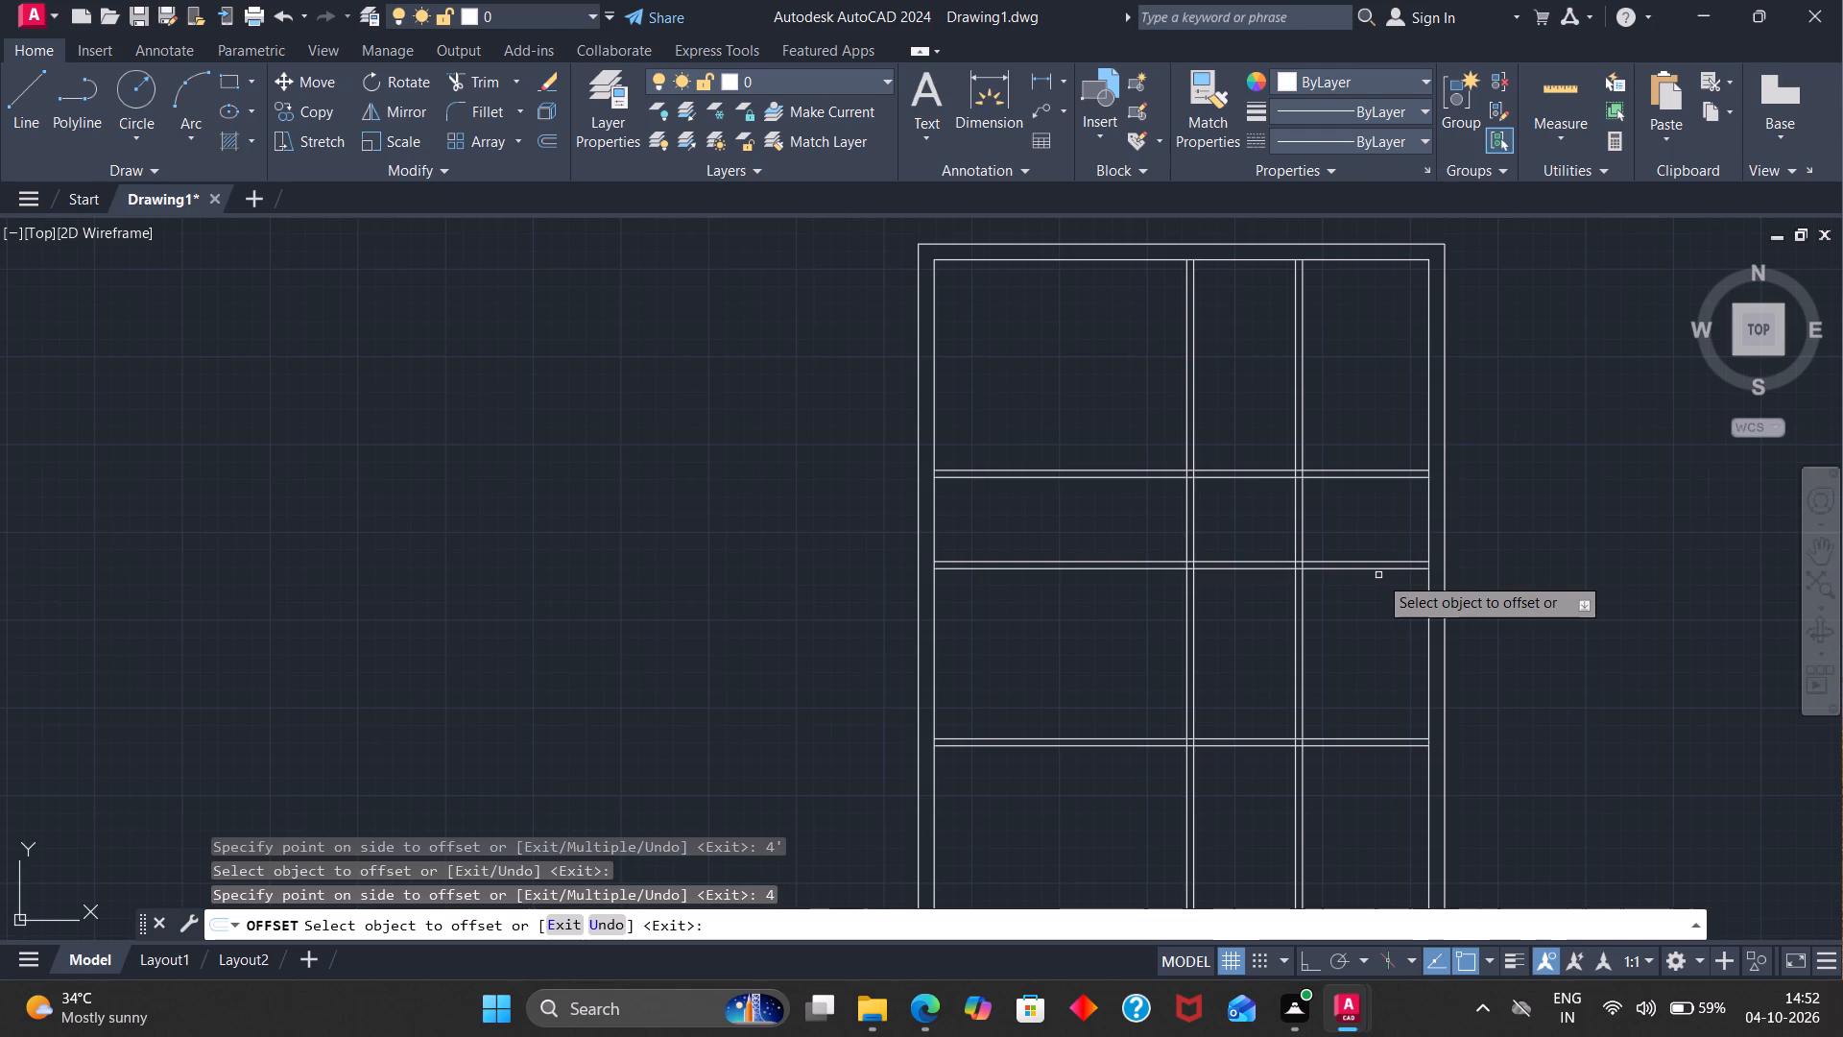
# Trim the new partitions in the middle row so they enclose only a small room in the upper right corner of the middle-right room.
pyautogui.click(491, 70)
pyautogui.moveTo(1103, 514); pyautogui.dragTo(1090, 585)
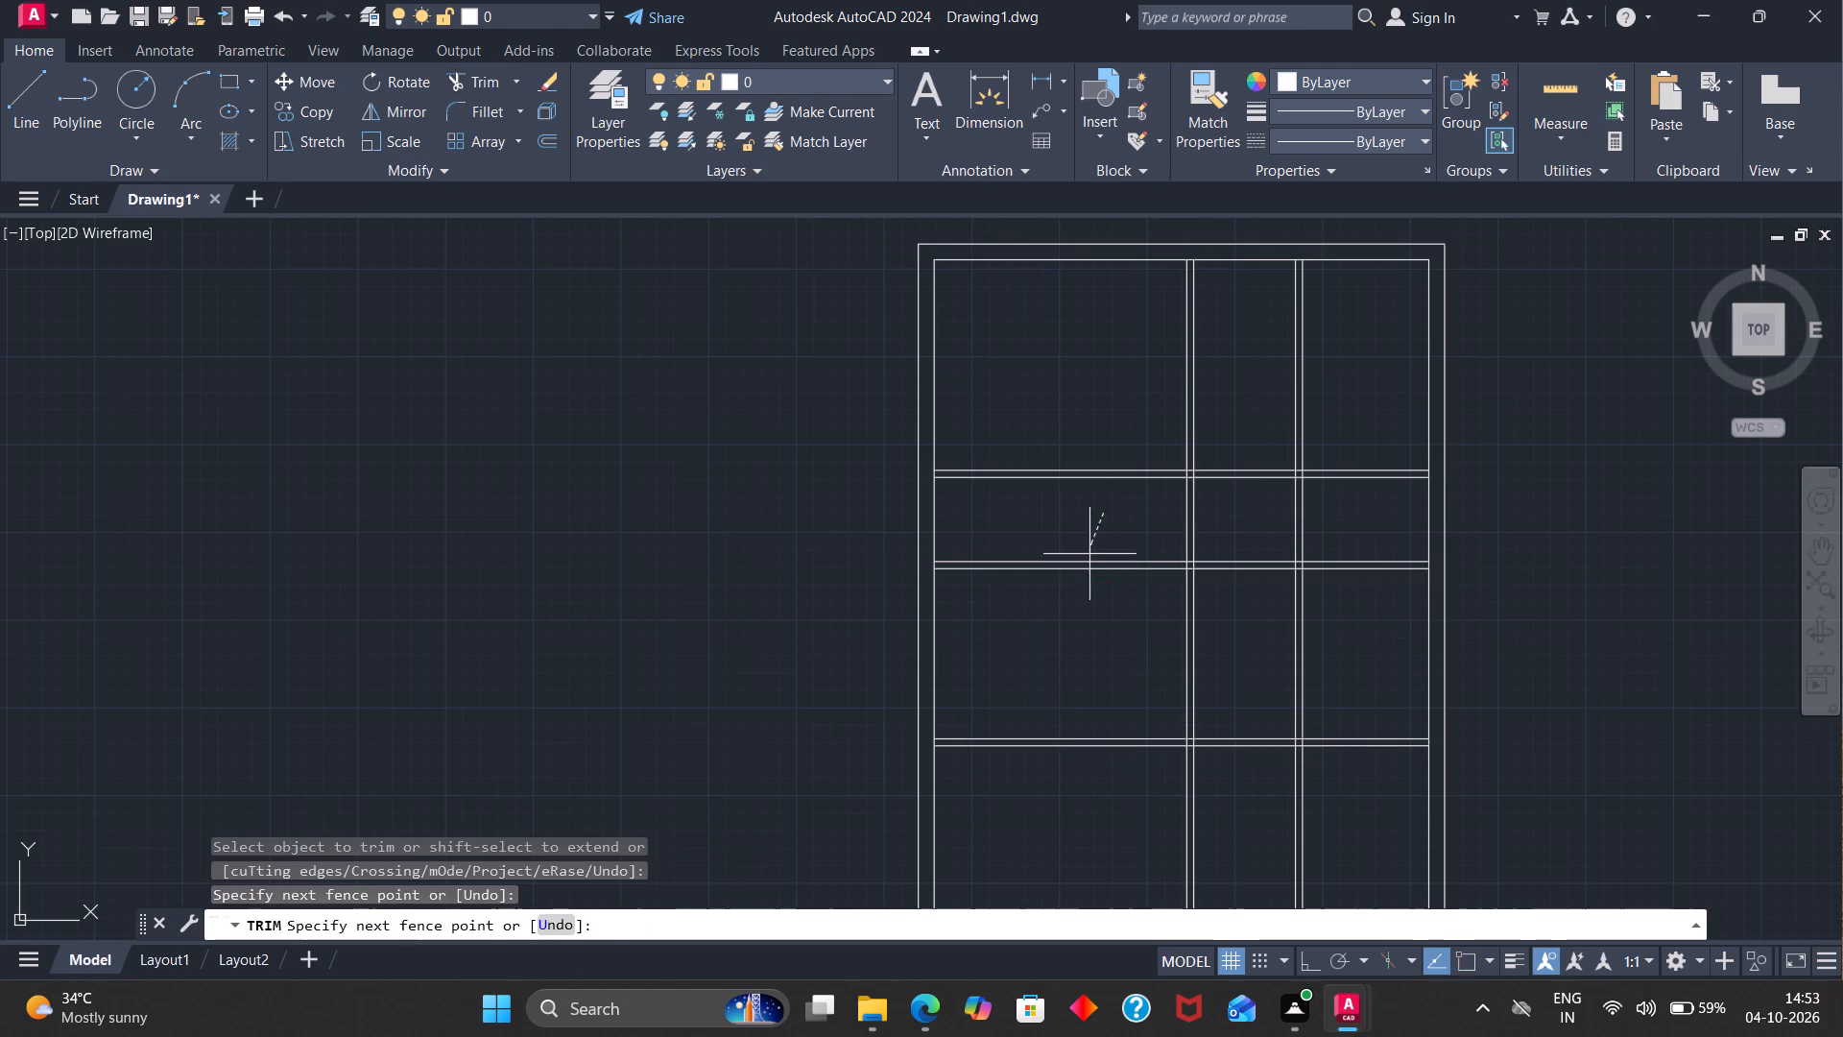
pyautogui.moveTo(1090, 585); pyautogui.dragTo(1109, 611)
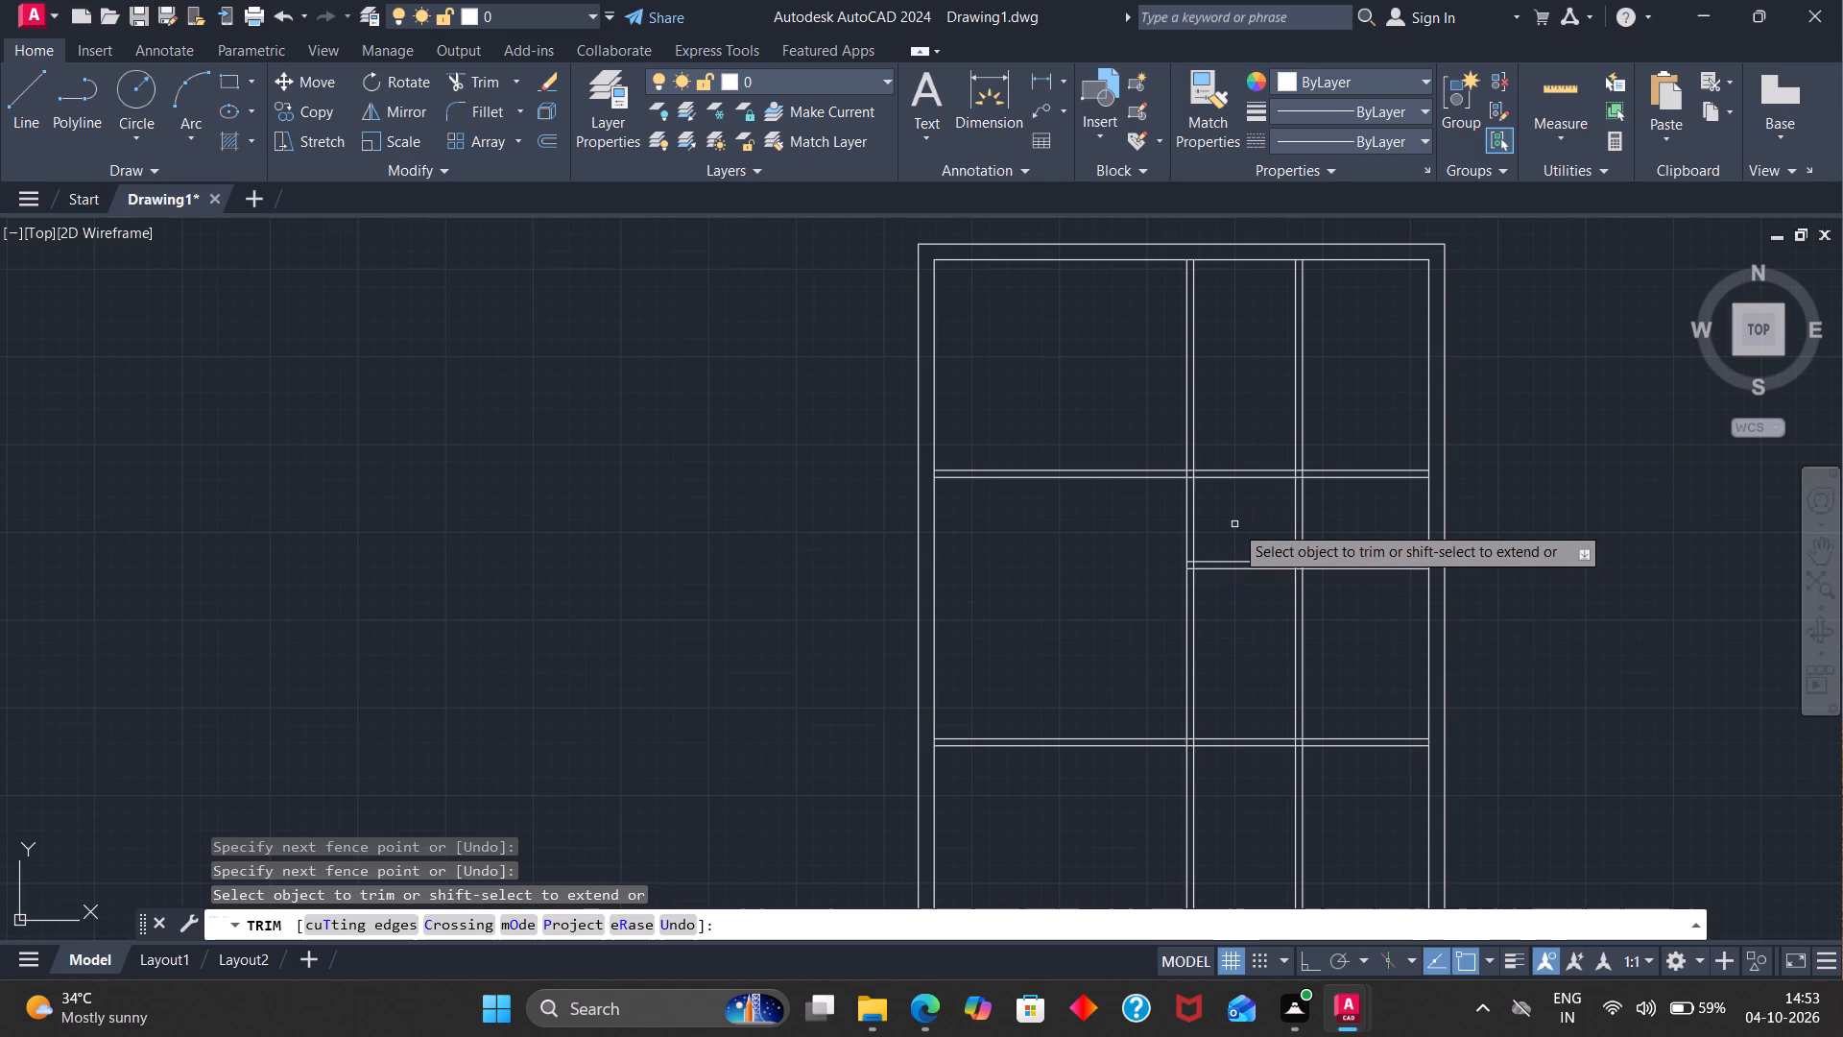
pyautogui.moveTo(1238, 511); pyautogui.dragTo(1236, 646)
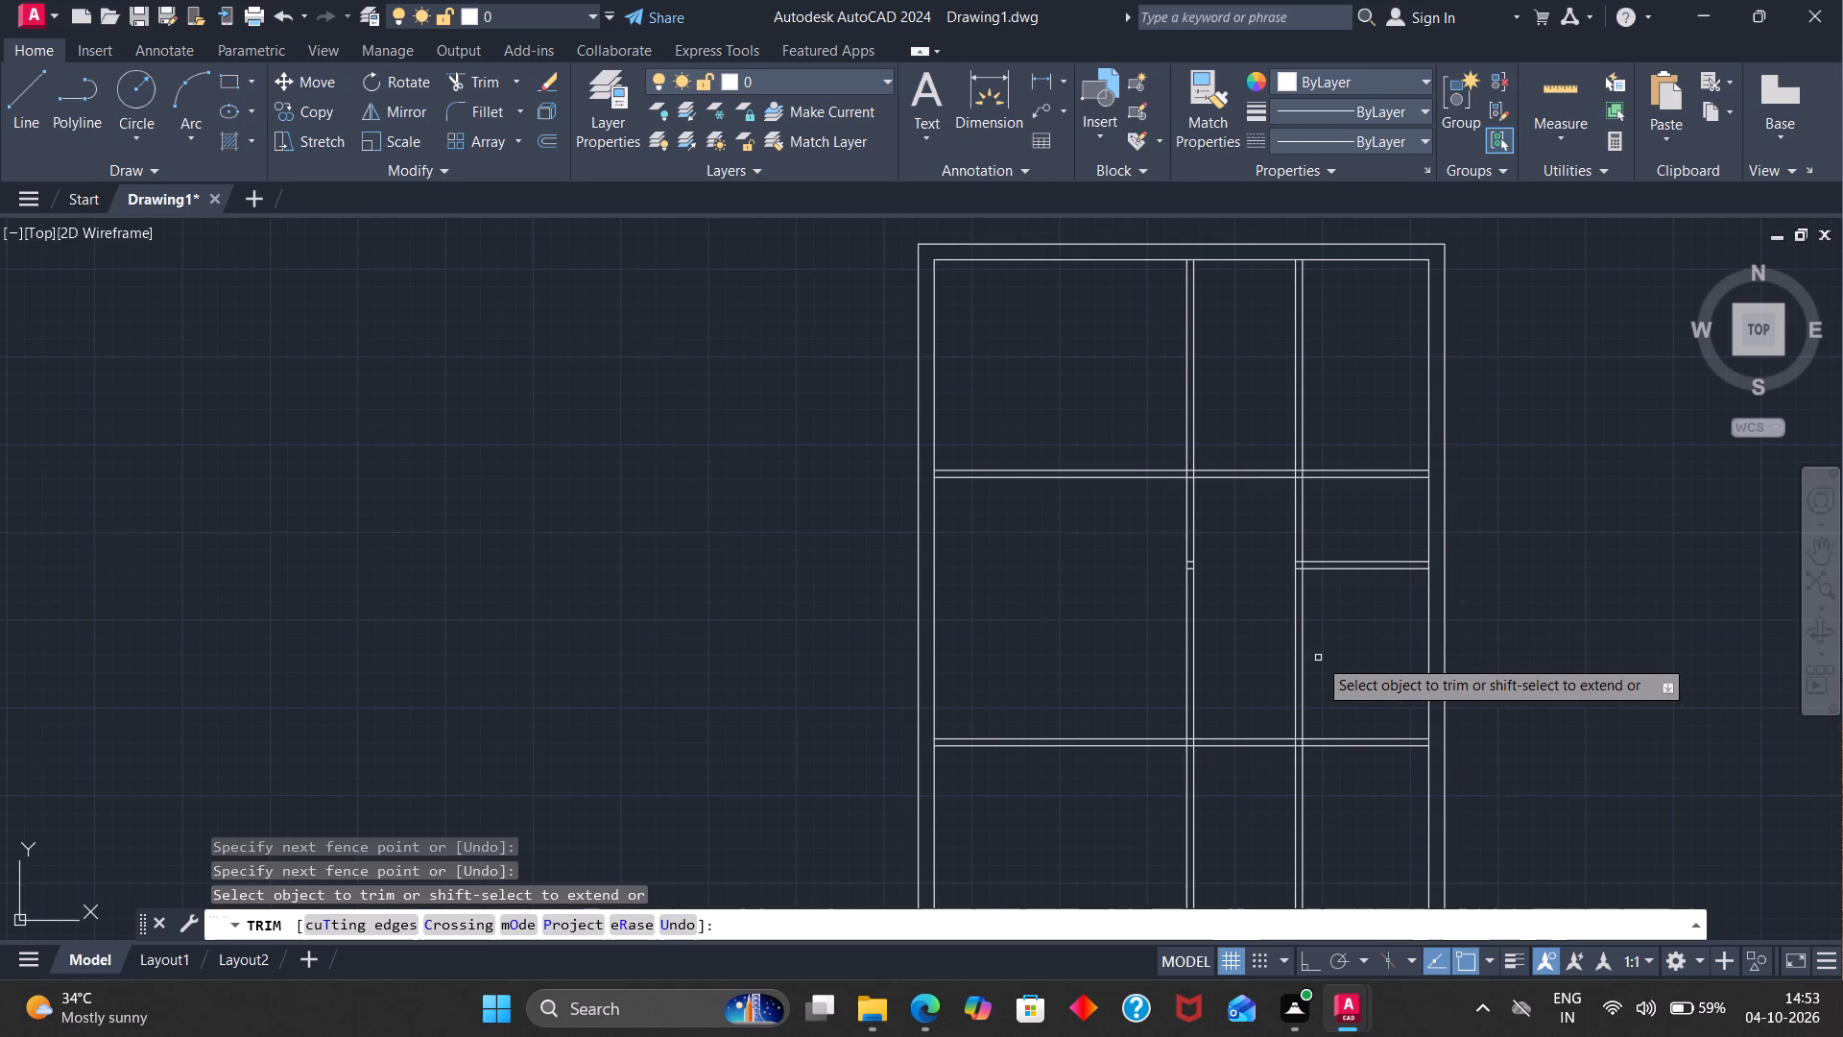
pyautogui.moveTo(1344, 642); pyautogui.dragTo(1253, 671)
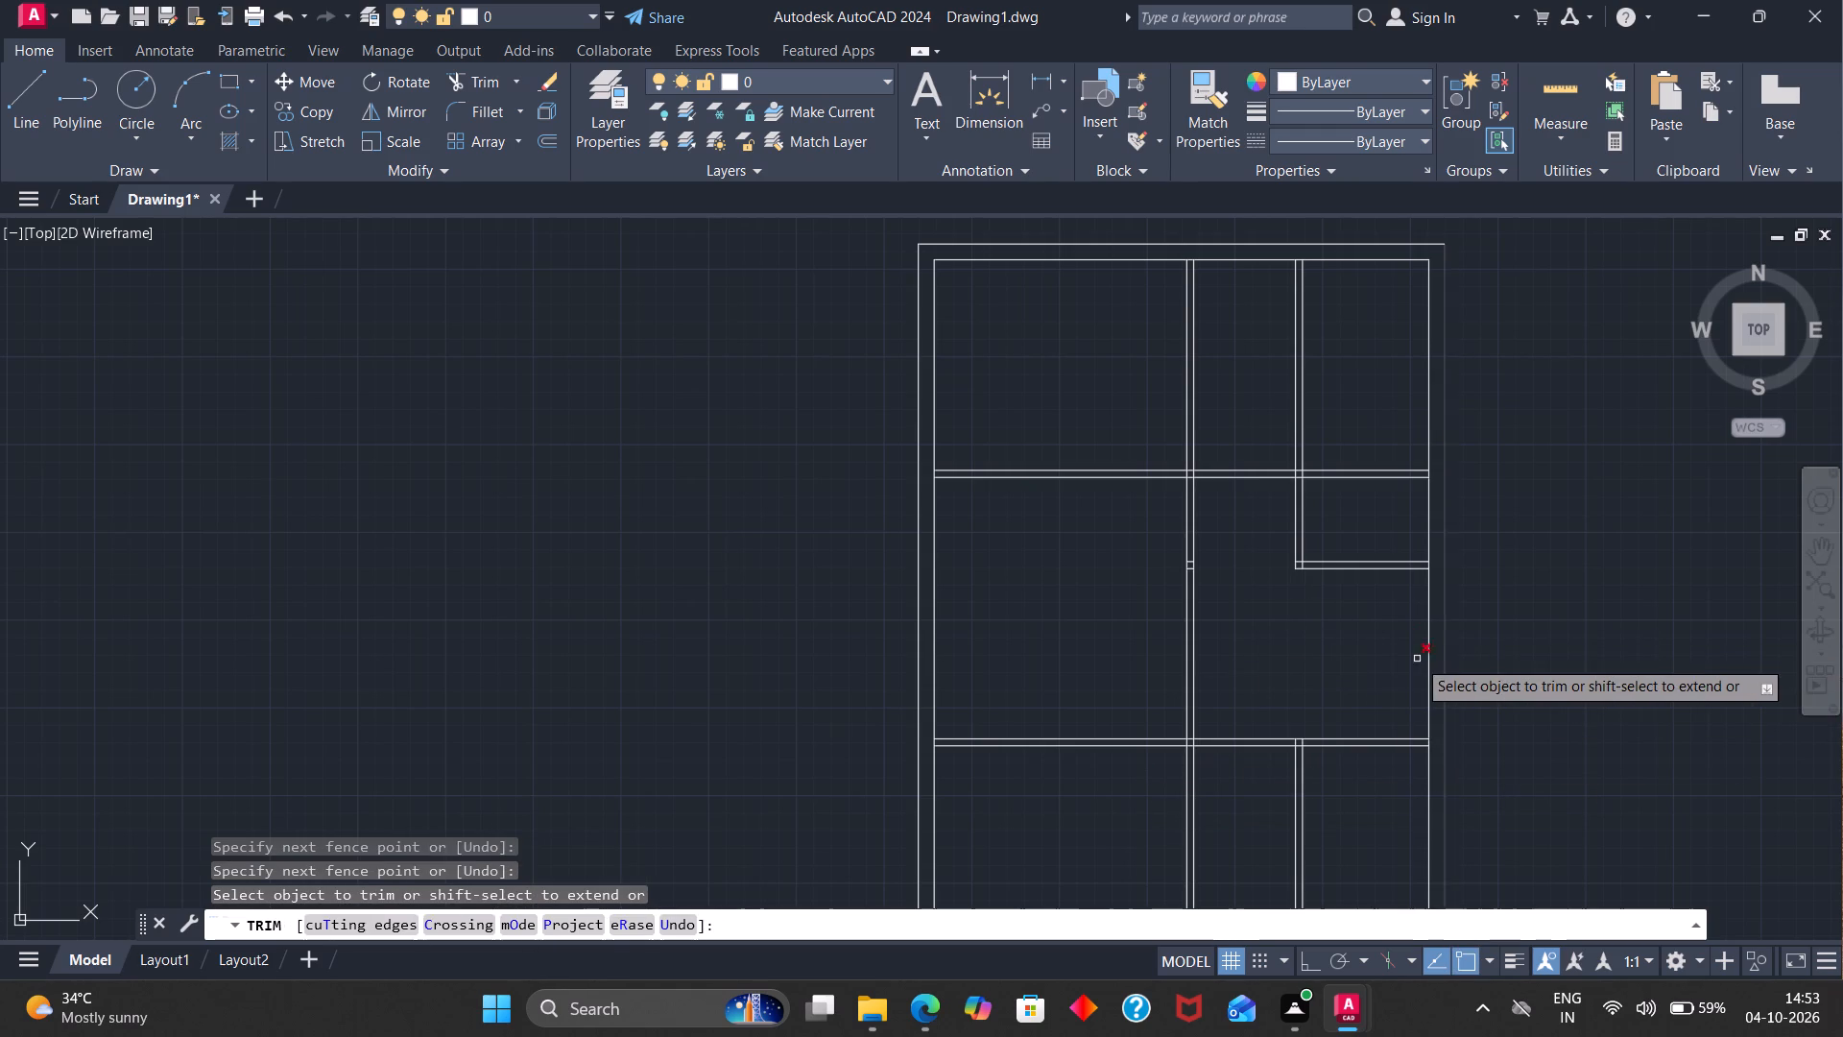
pyautogui.press('Escape')
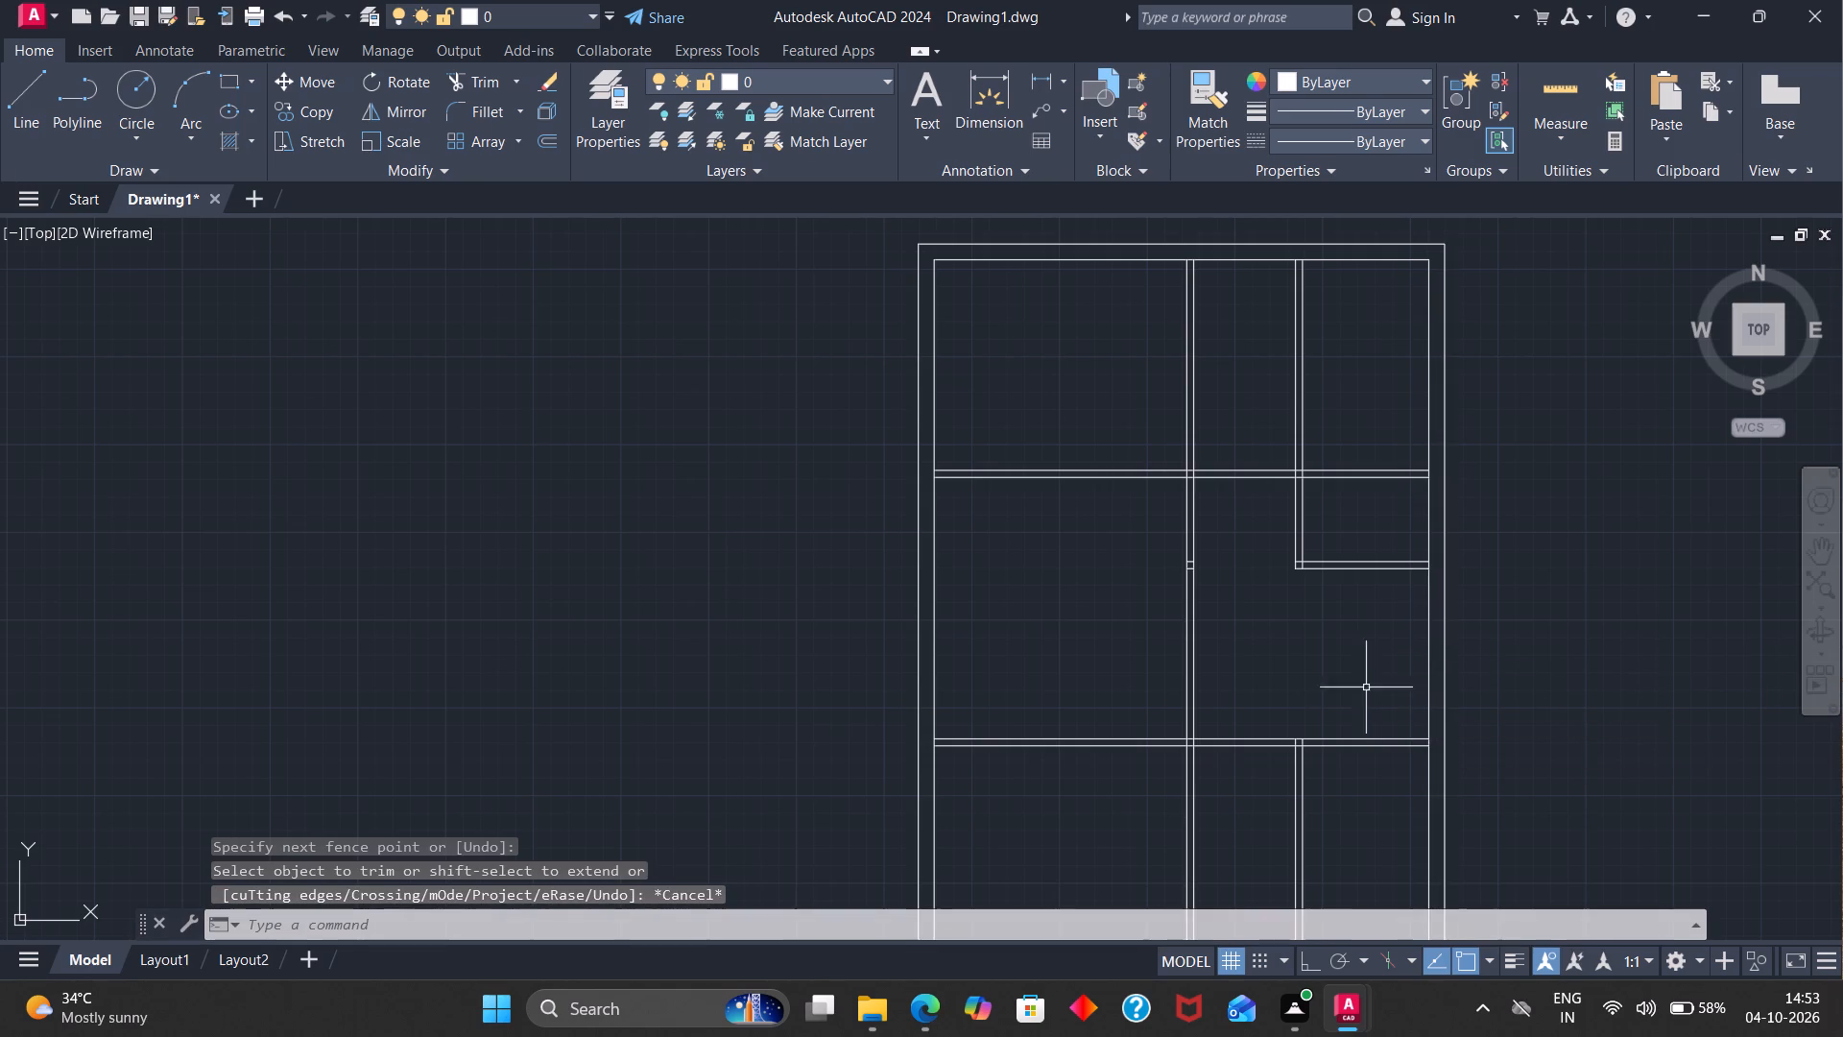
# Offset the right outer wall's inner line 6' inward again, and offset the resulting line 4" further inward.
pyautogui.press('o')
pyautogui.press('Return')
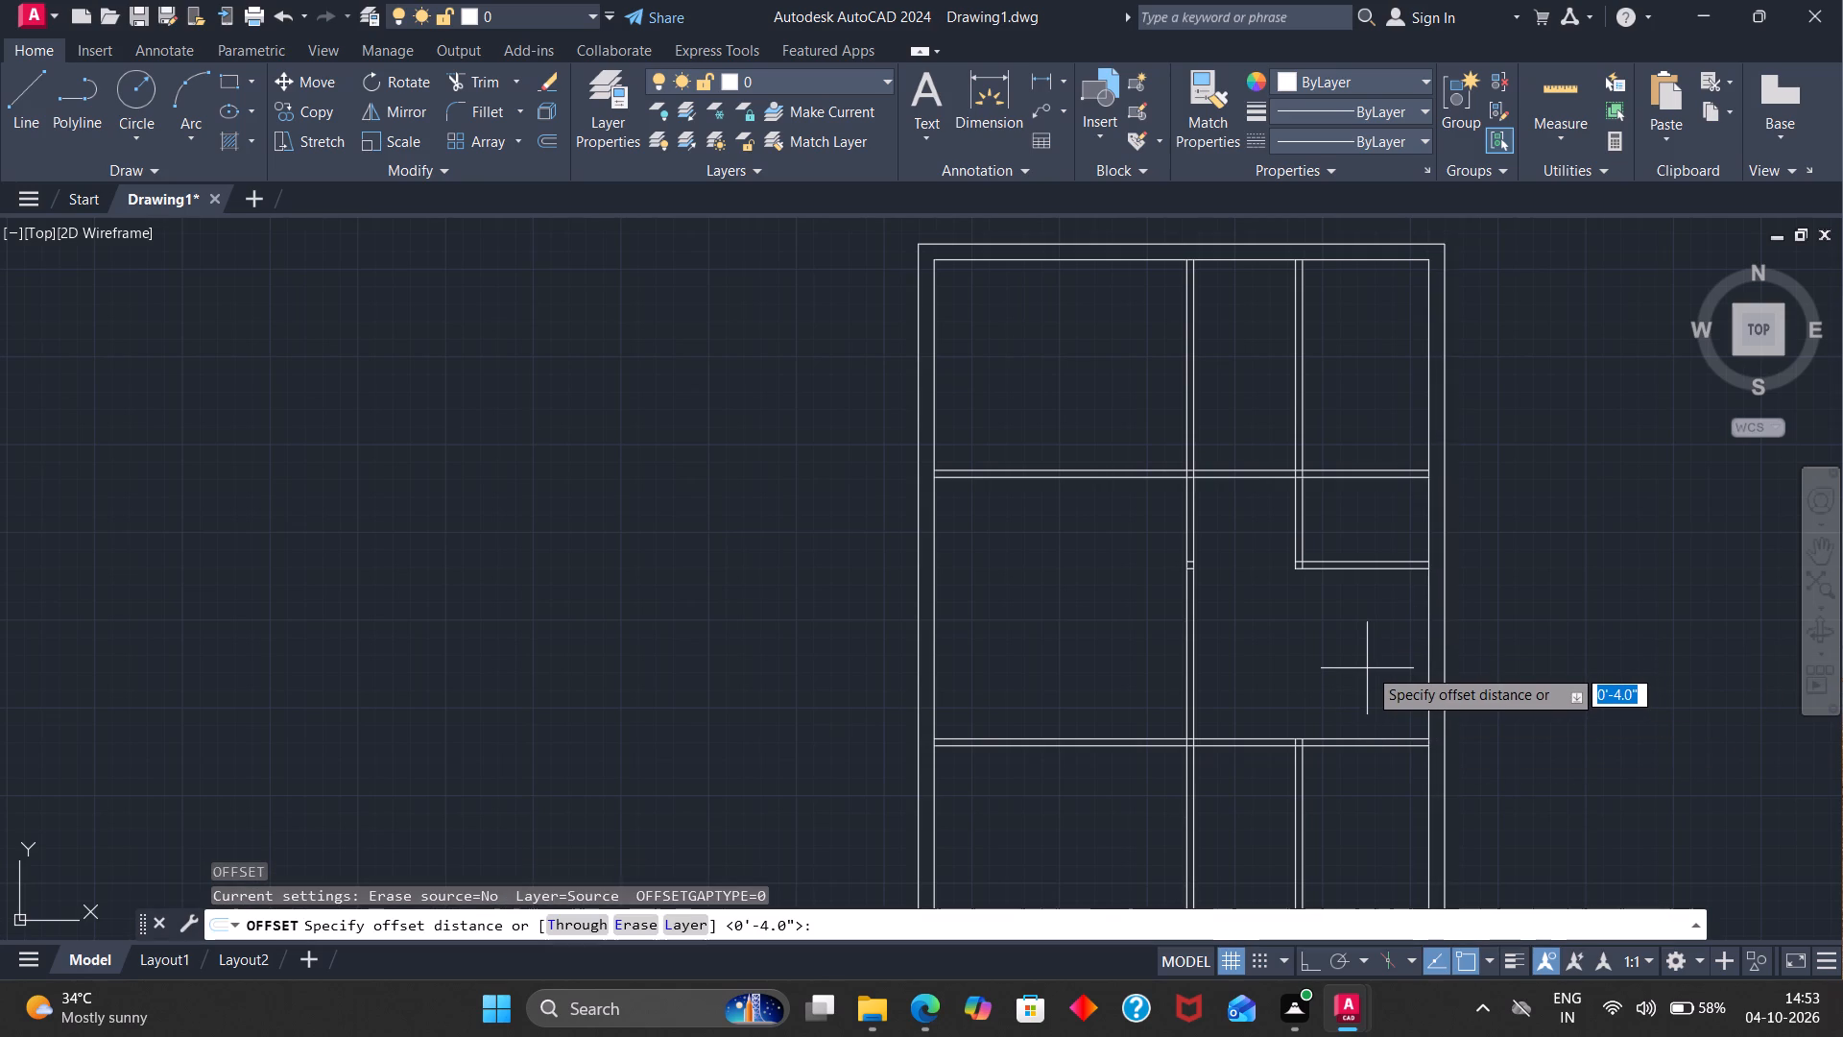
pyautogui.press('6')
pyautogui.press("'")
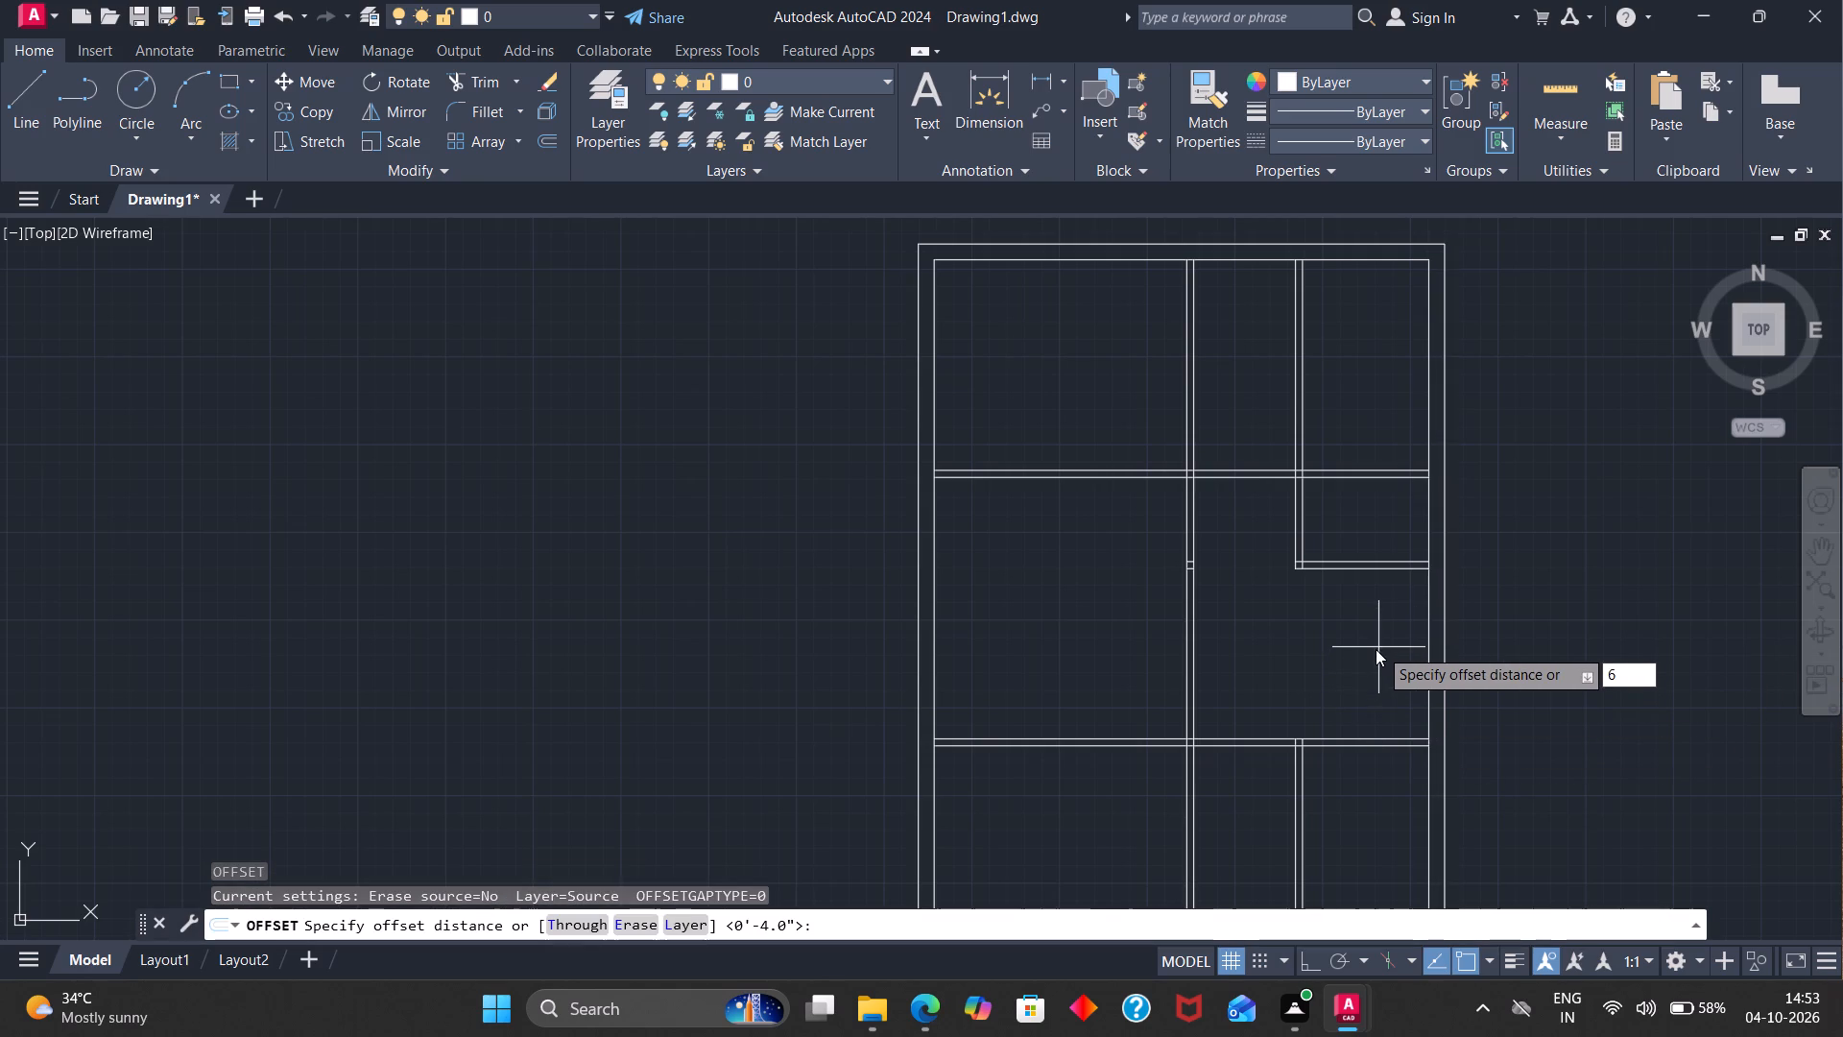
pyautogui.press('Return')
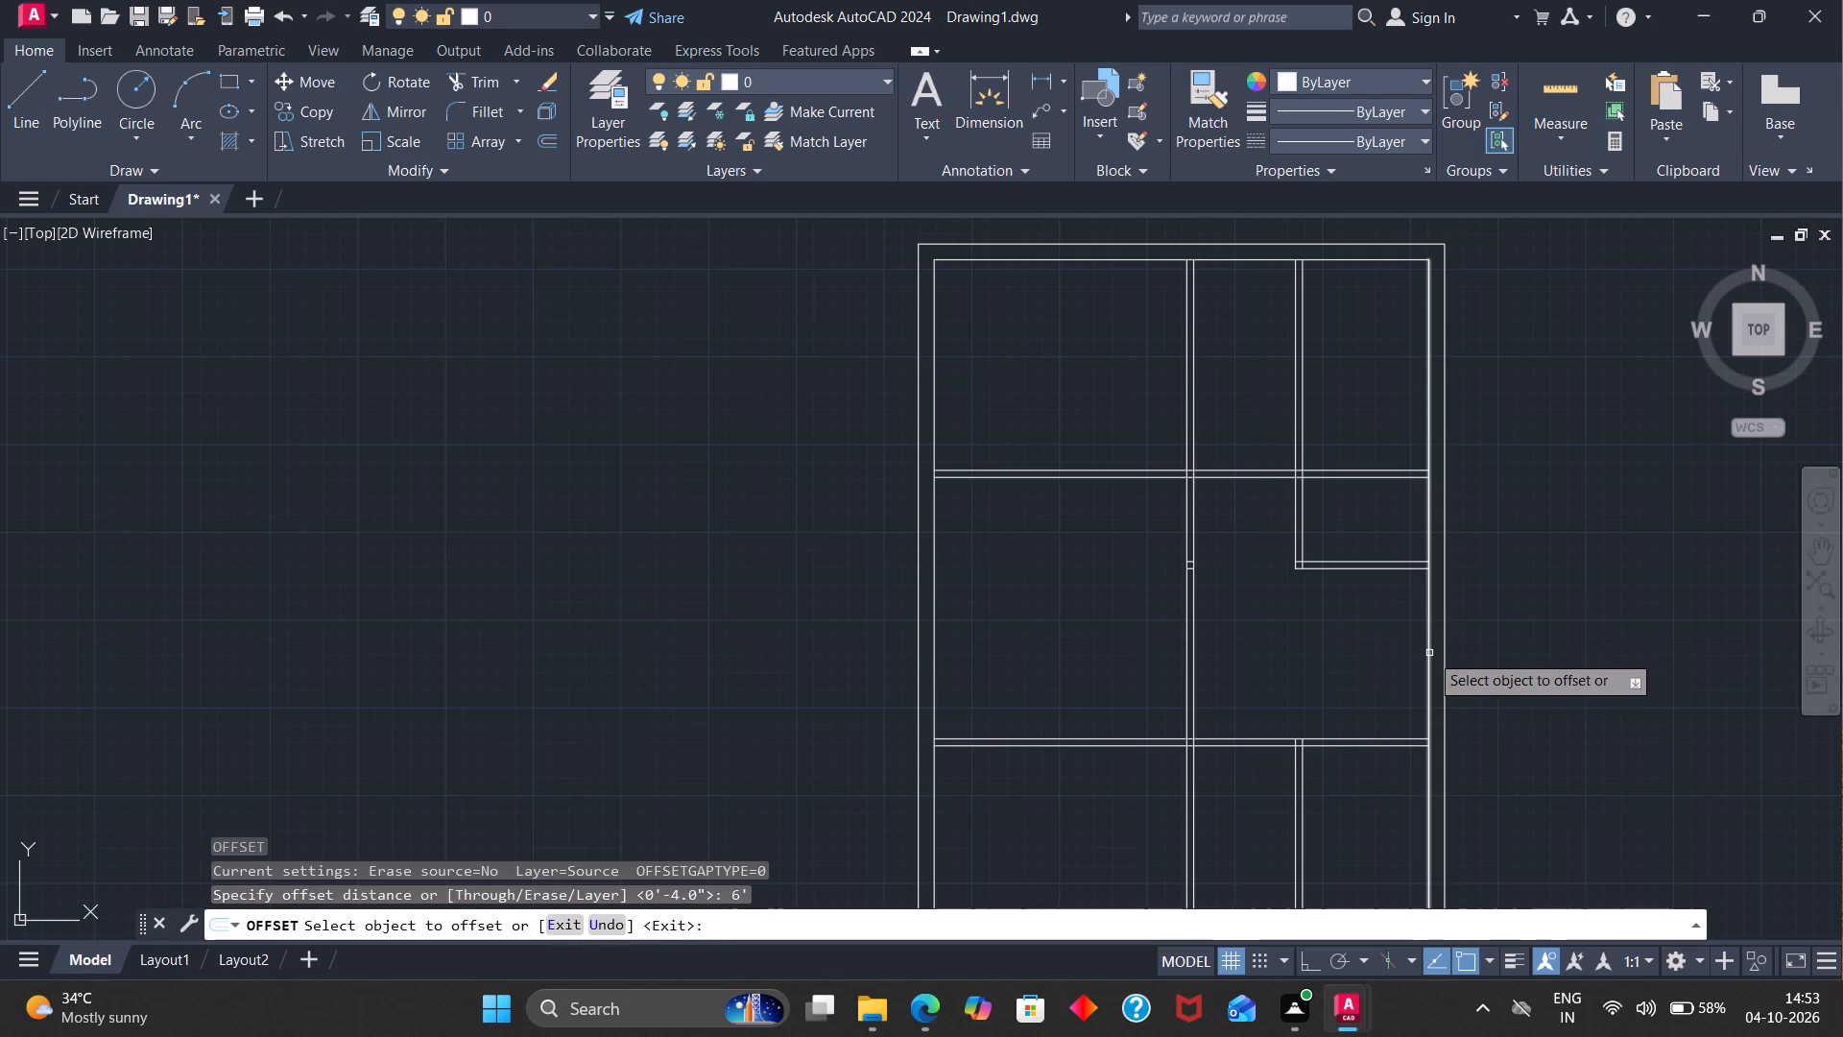
pyautogui.click(1429, 653)
pyautogui.click(1326, 674)
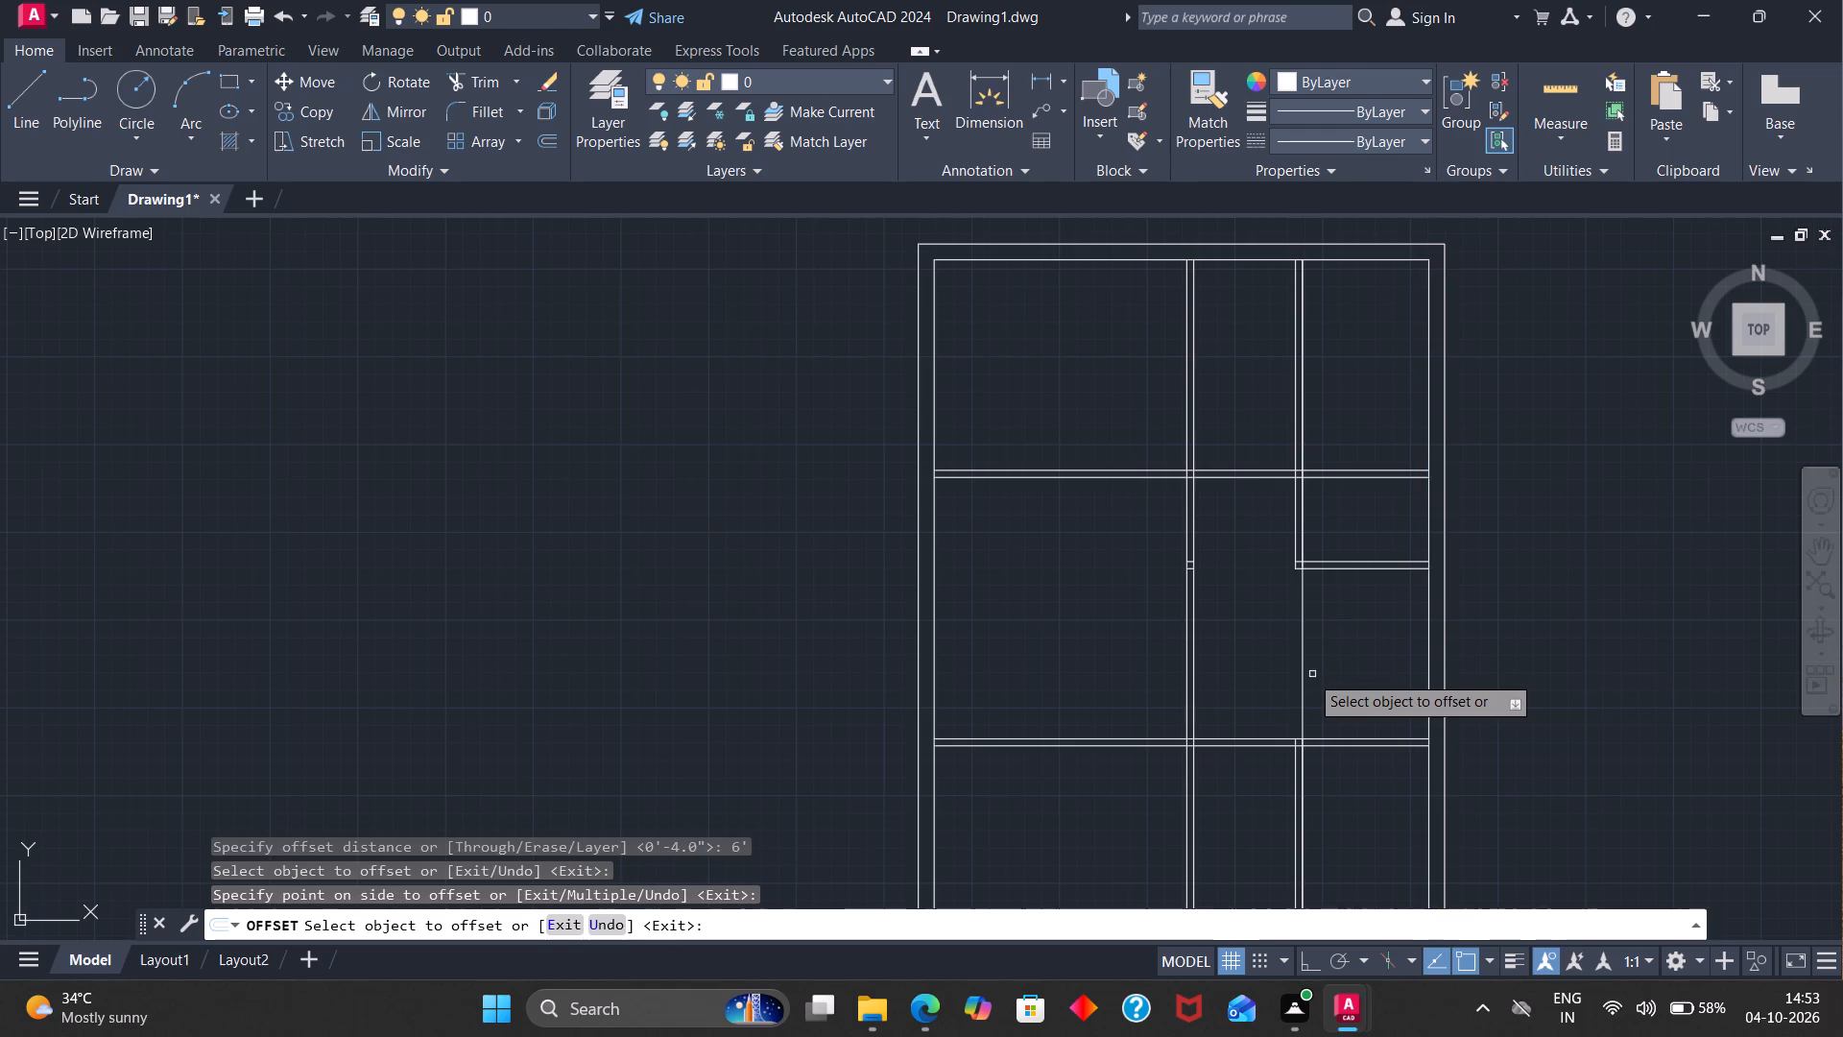
pyautogui.click(1304, 674)
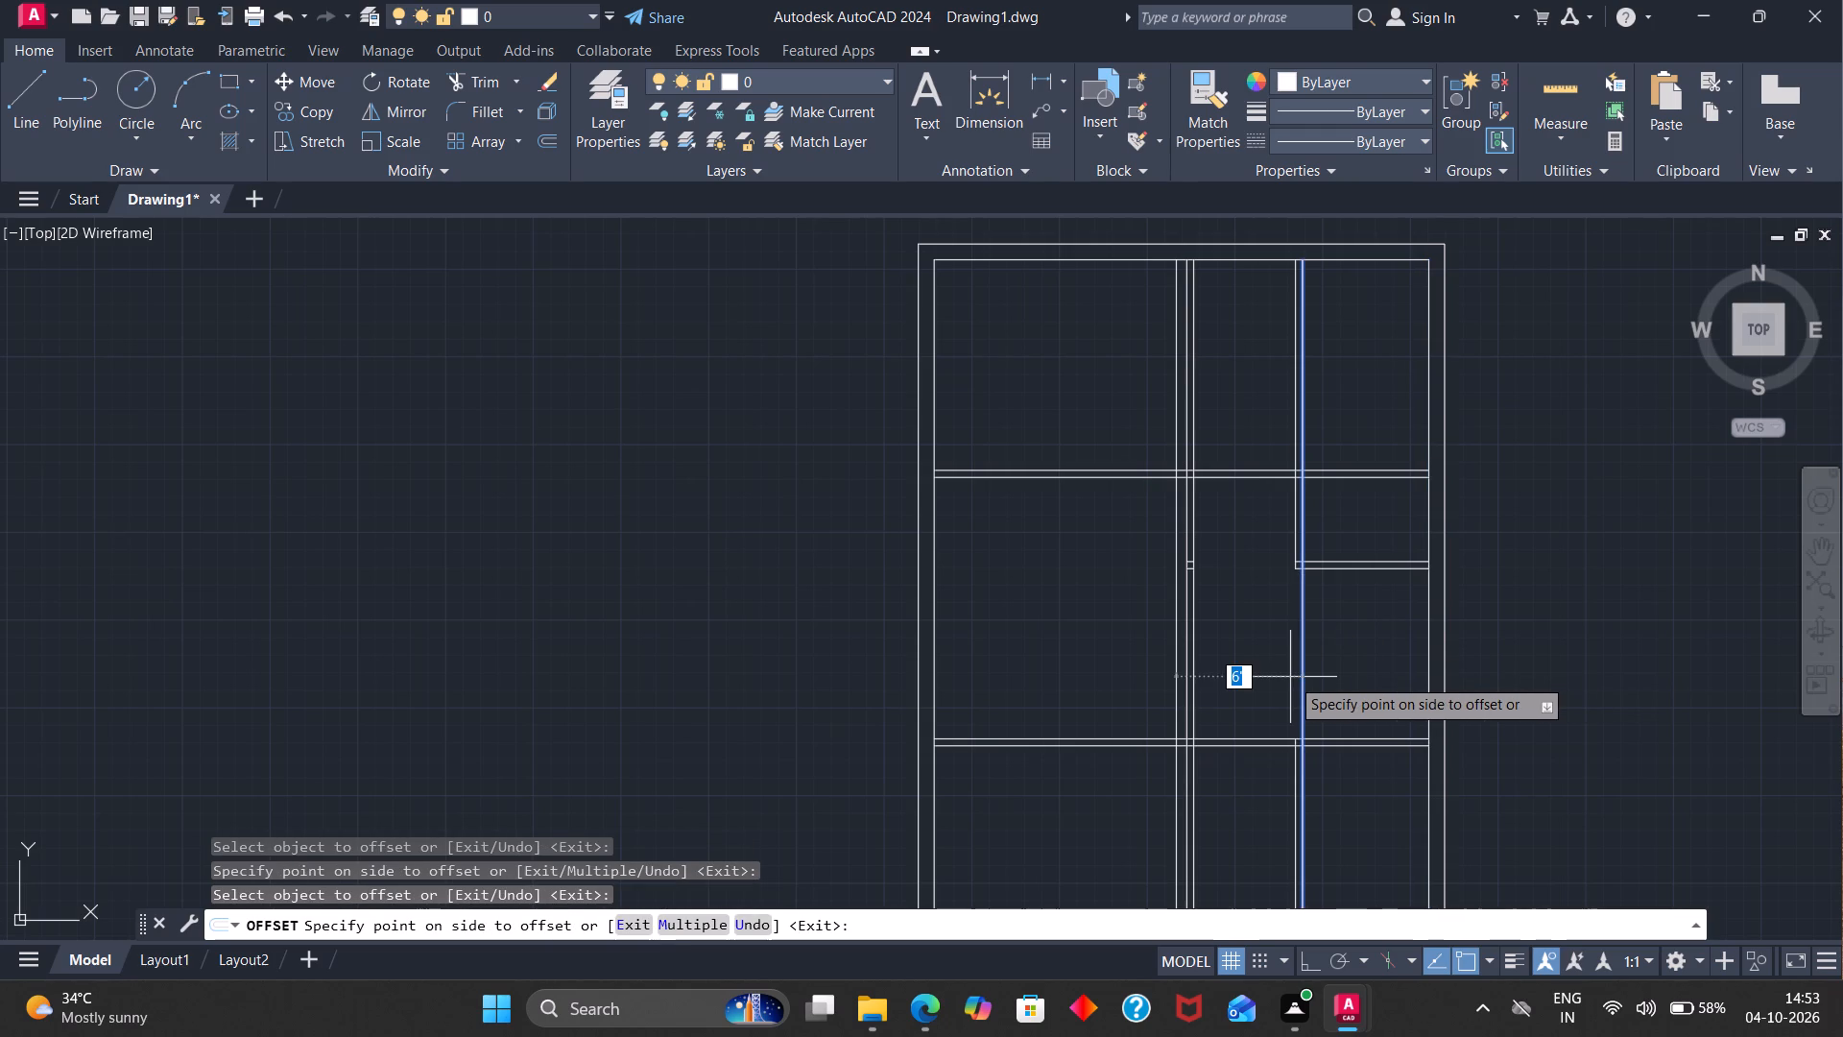
pyautogui.press('4')
pyautogui.press('Return')
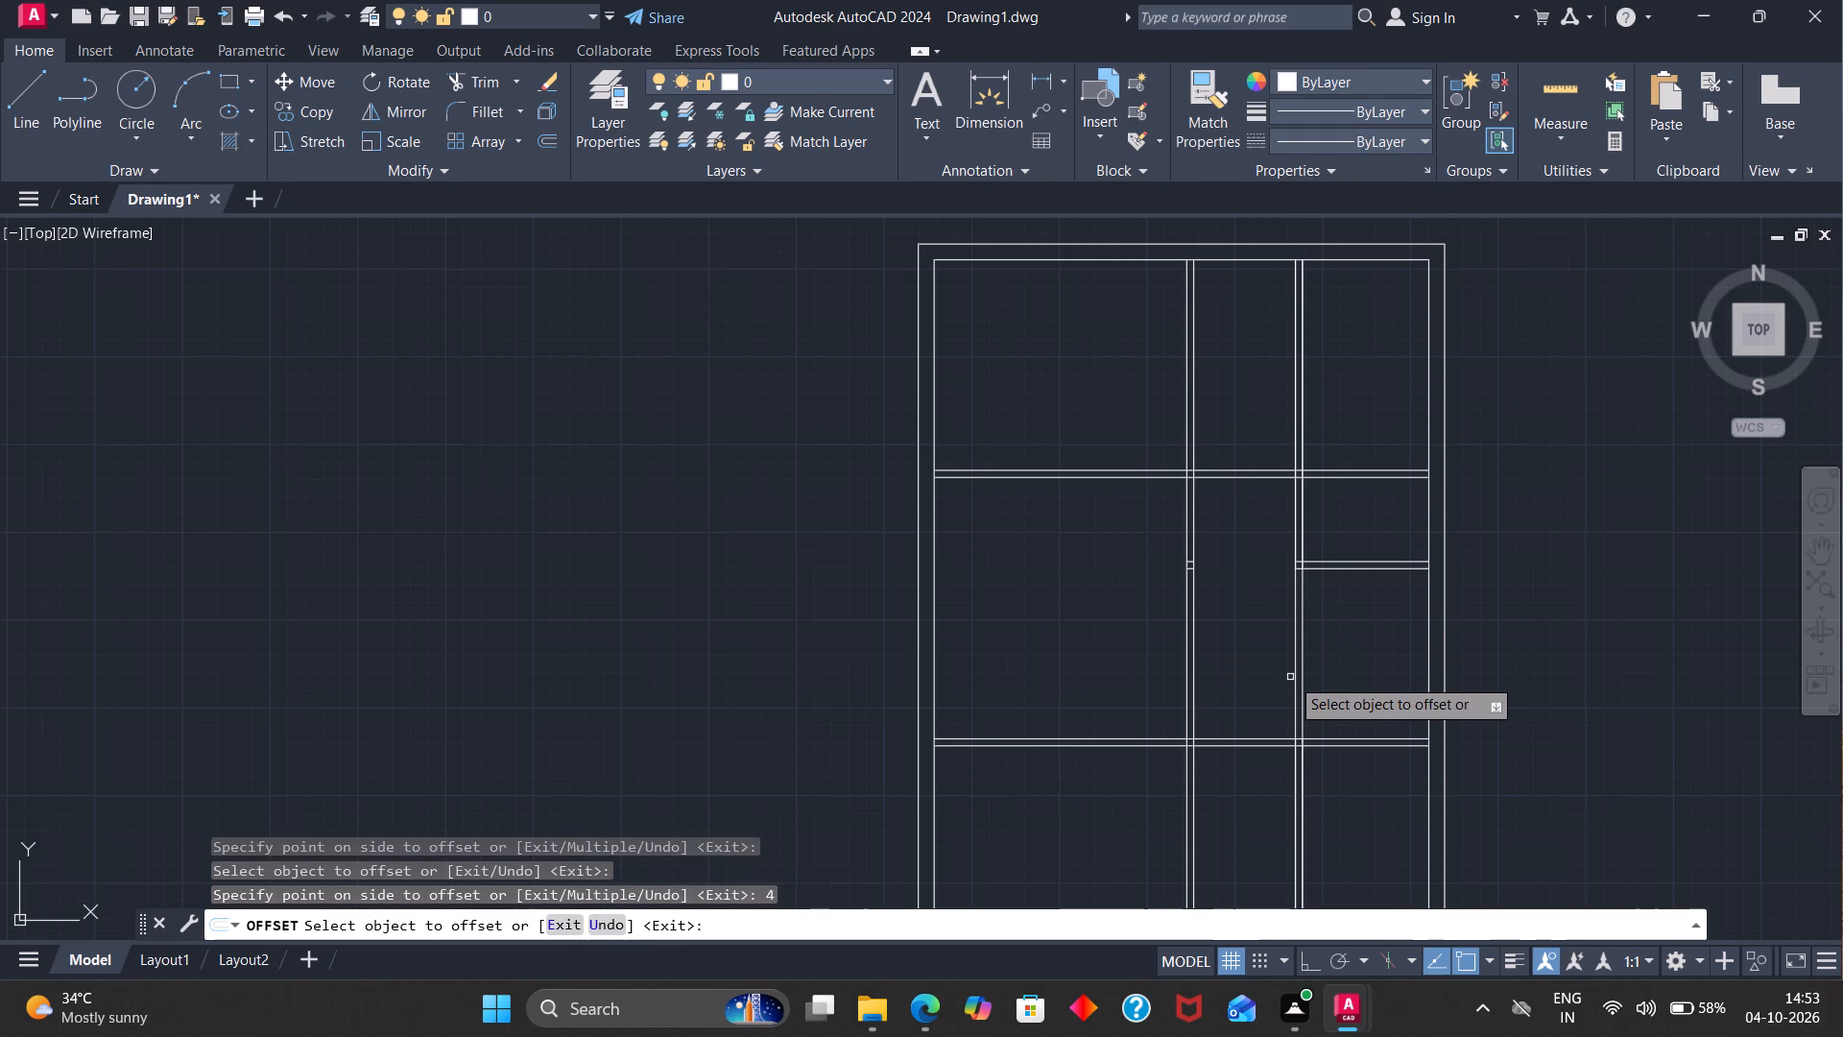
# Offset the small middle-right room's lower partition line 3'8" downward, and offset the new line 4" further down to form another horizontal partition.
pyautogui.click(1405, 571)
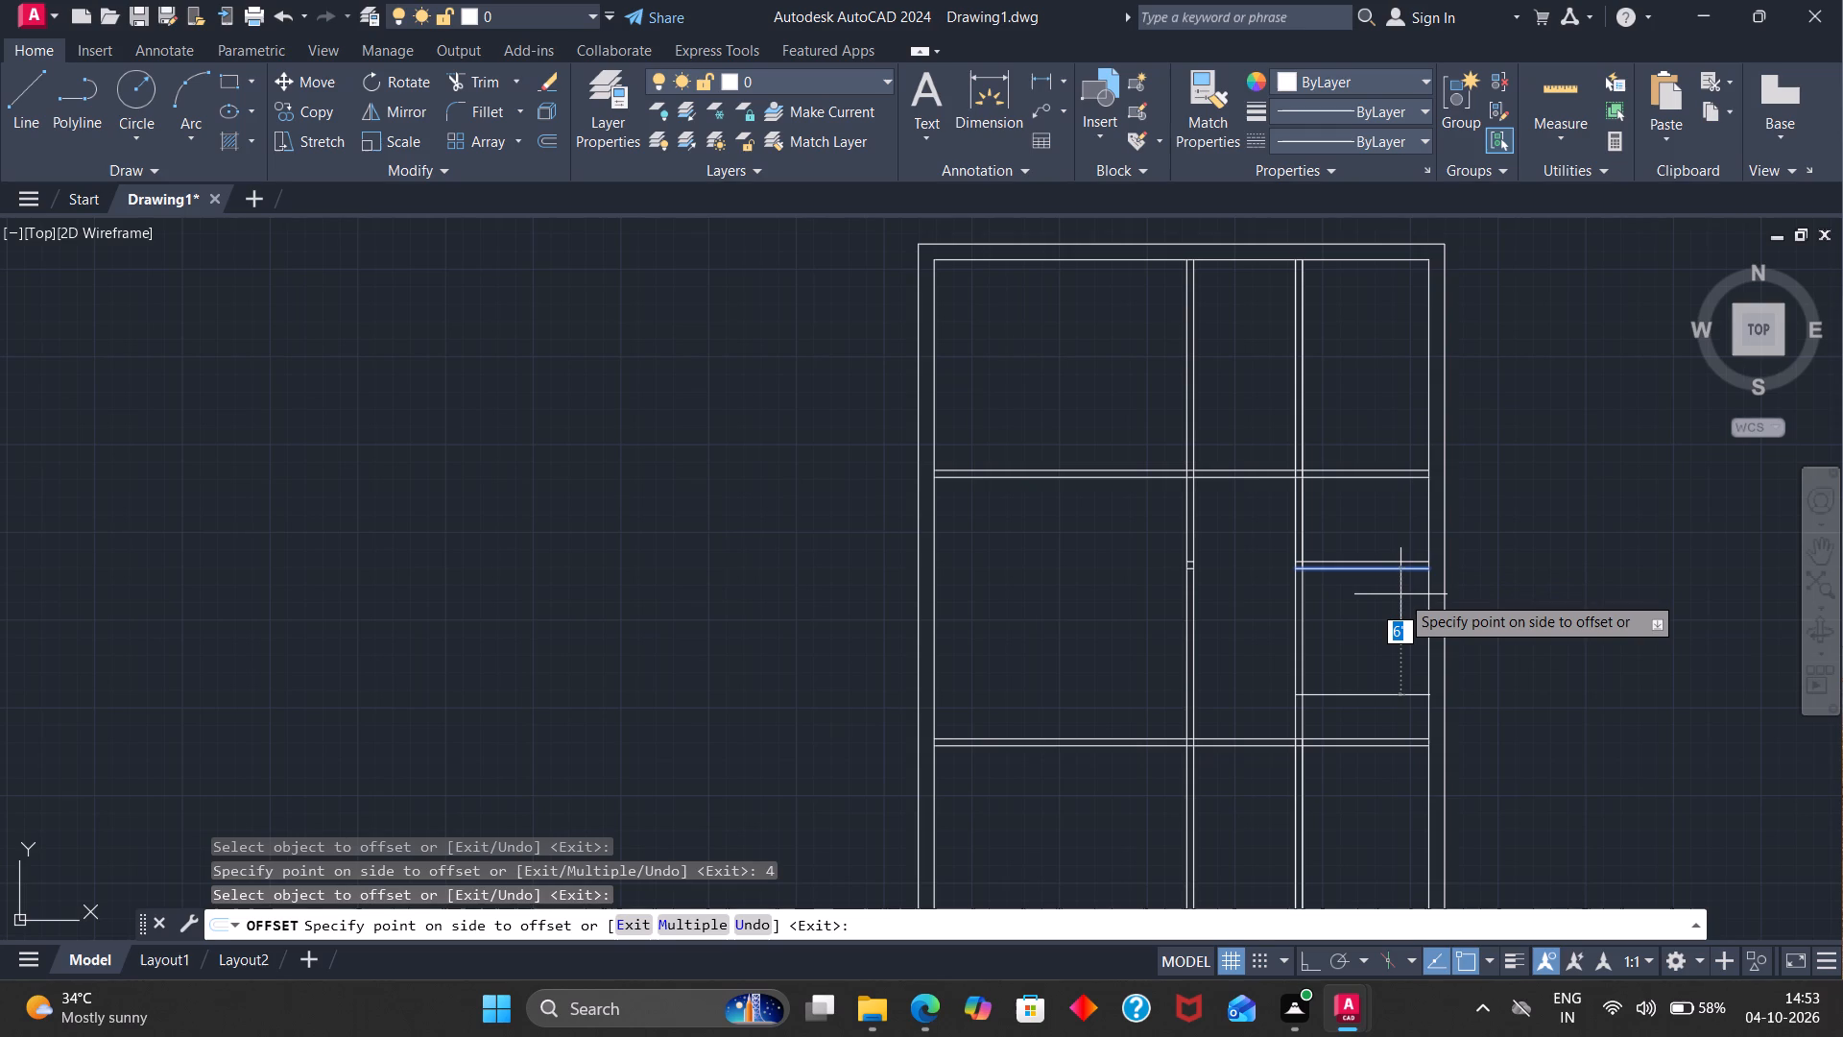
pyautogui.write("3'")
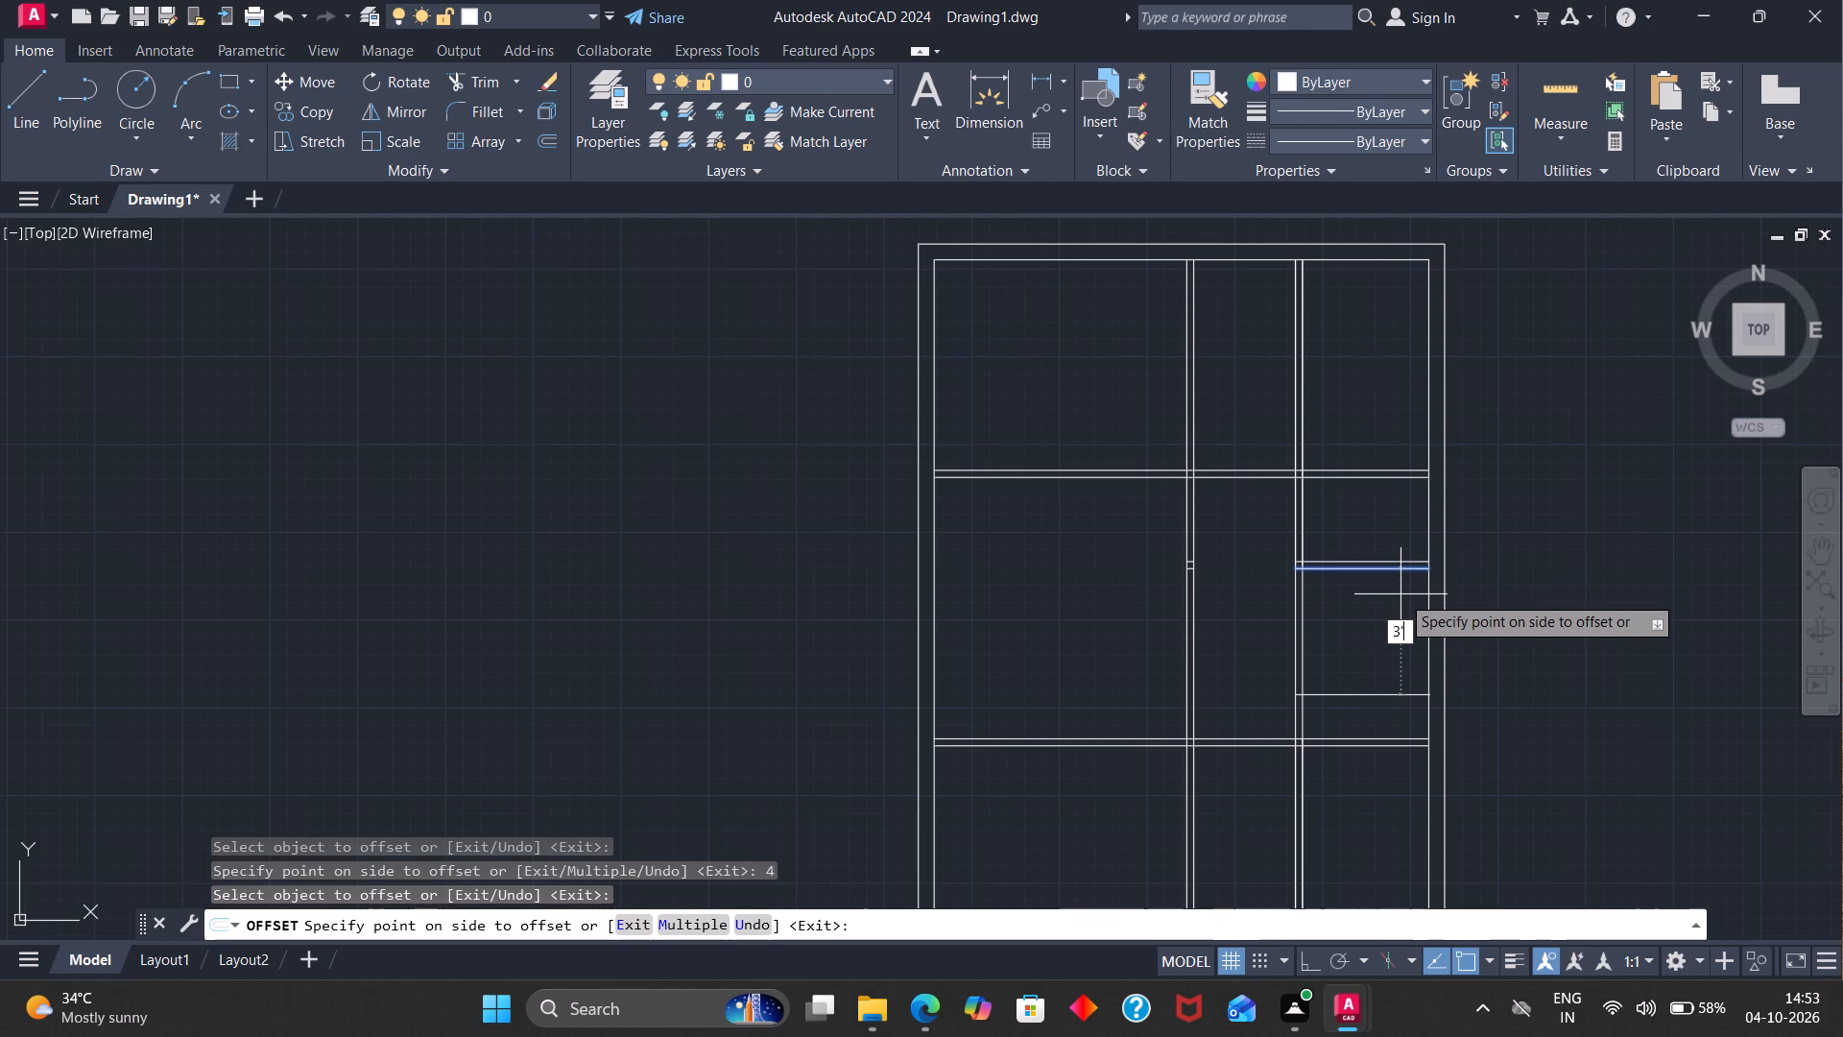
pyautogui.press('8')
pyautogui.hotkey('shift', '"')
pyautogui.press('Return')
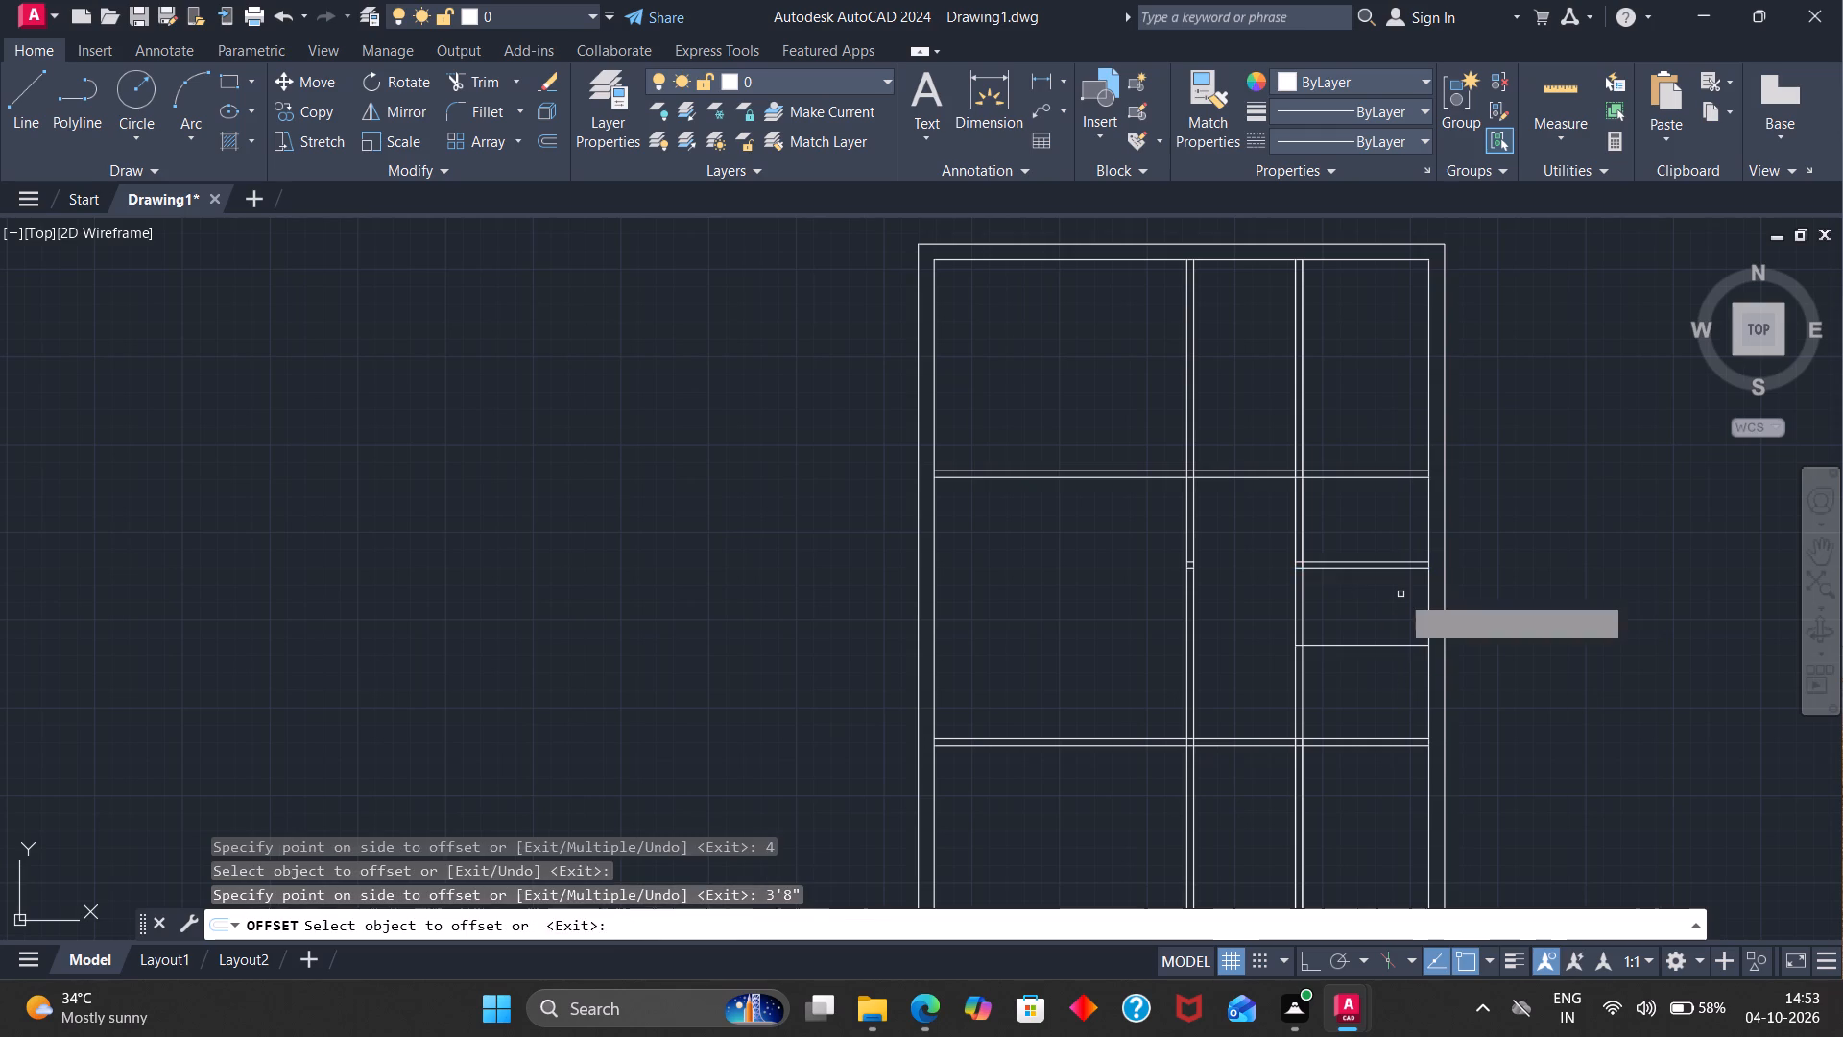
pyautogui.click(1372, 646)
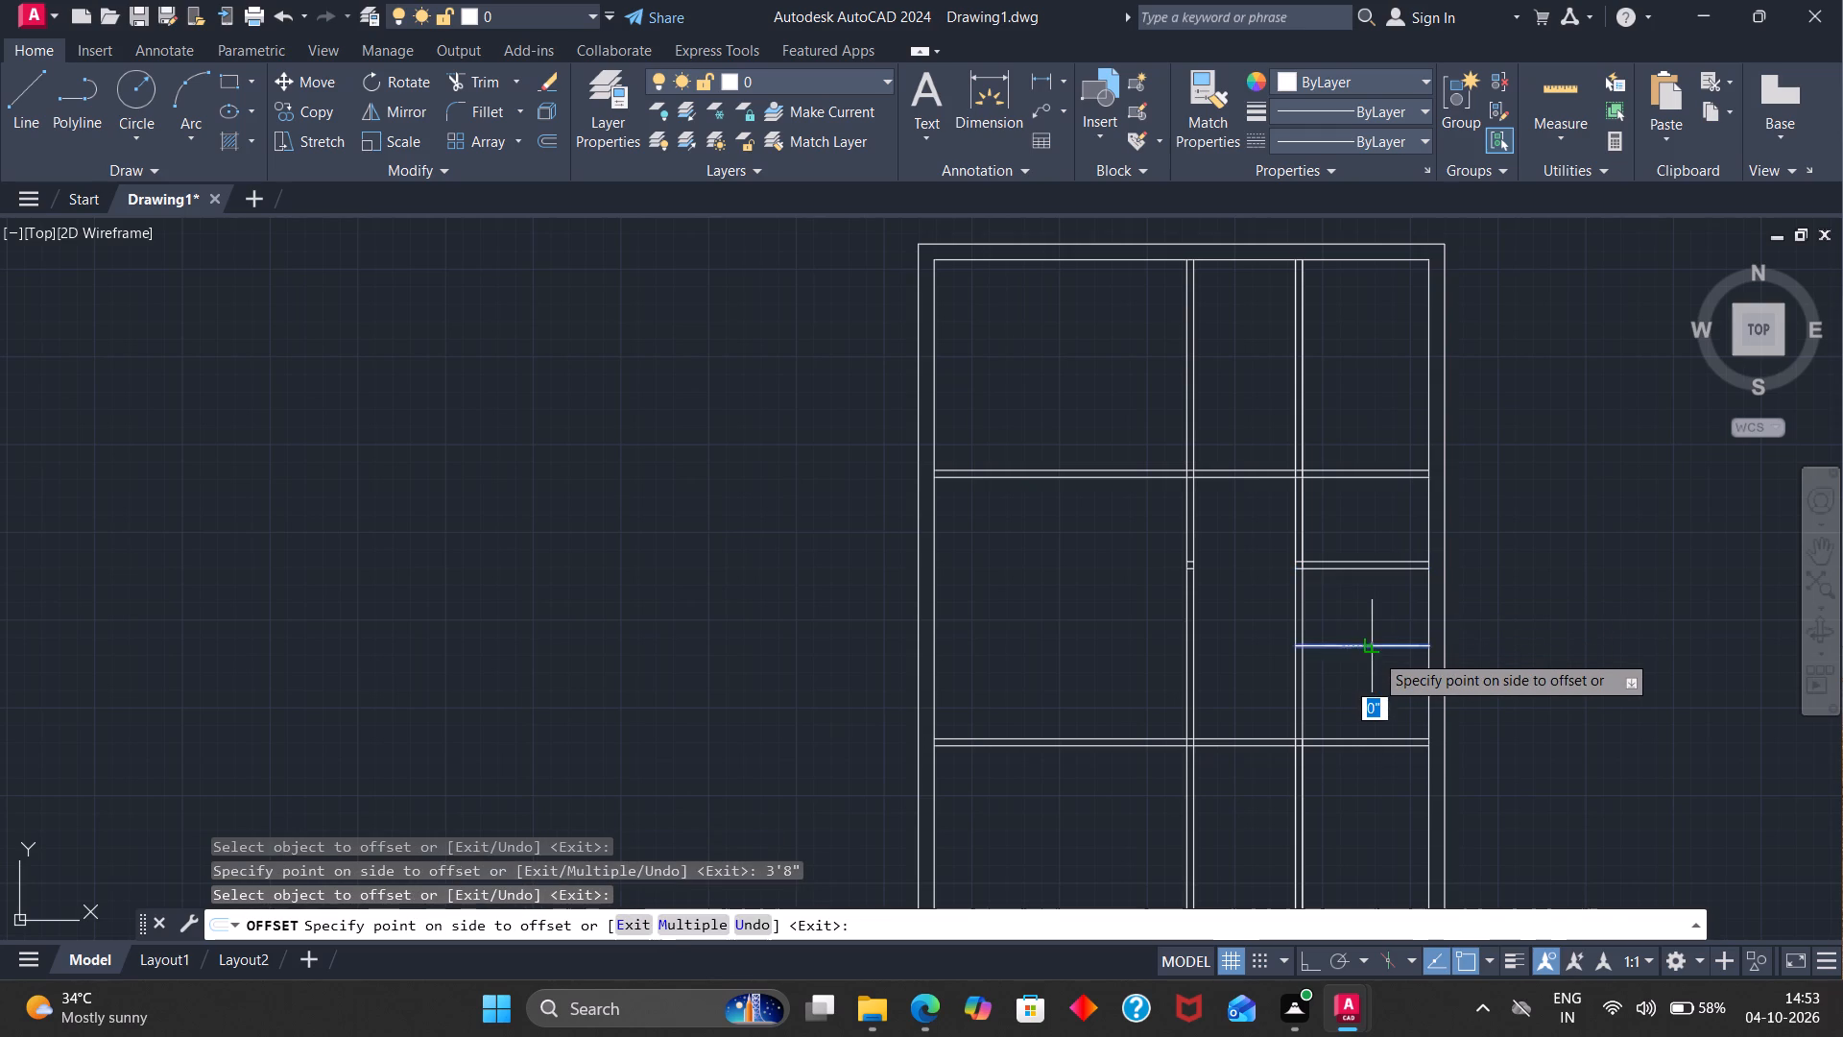
pyautogui.press('4')
pyautogui.press('Return')
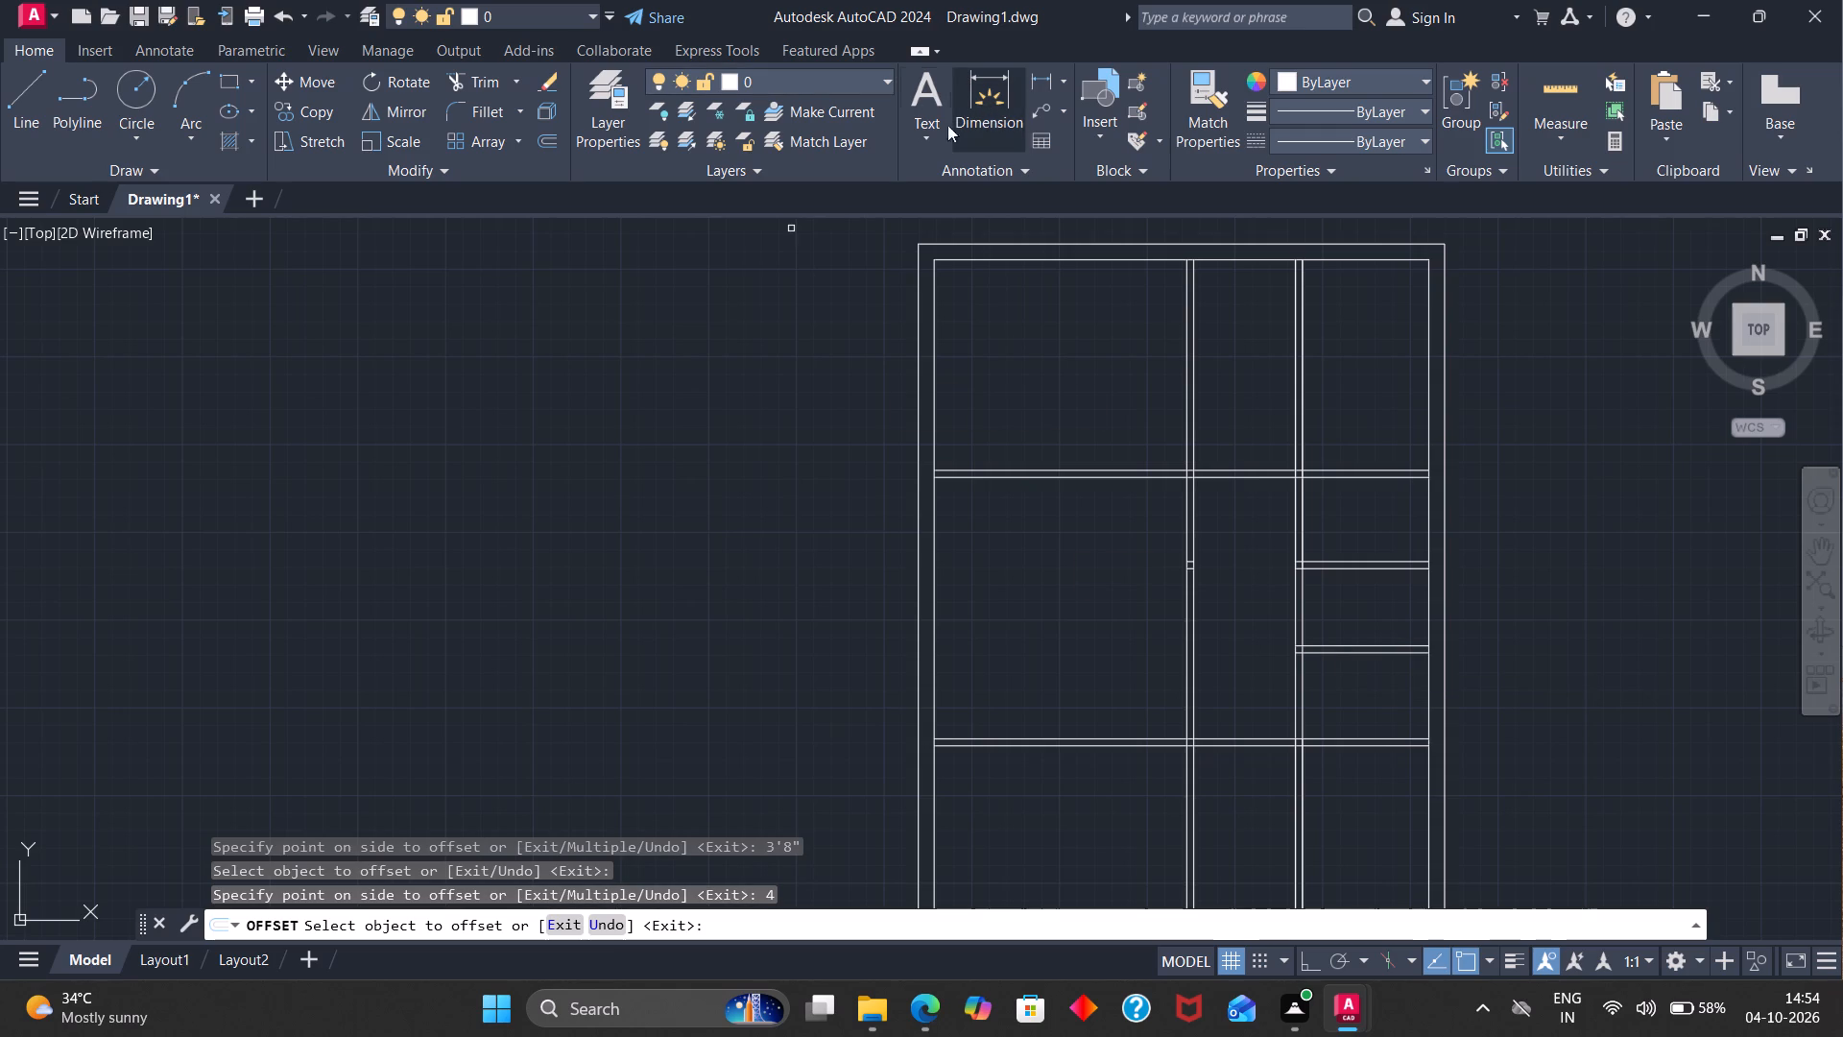
# Trim away the lower horizontal partition between the right vertical partition and the right outer wall.
pyautogui.click(467, 80)
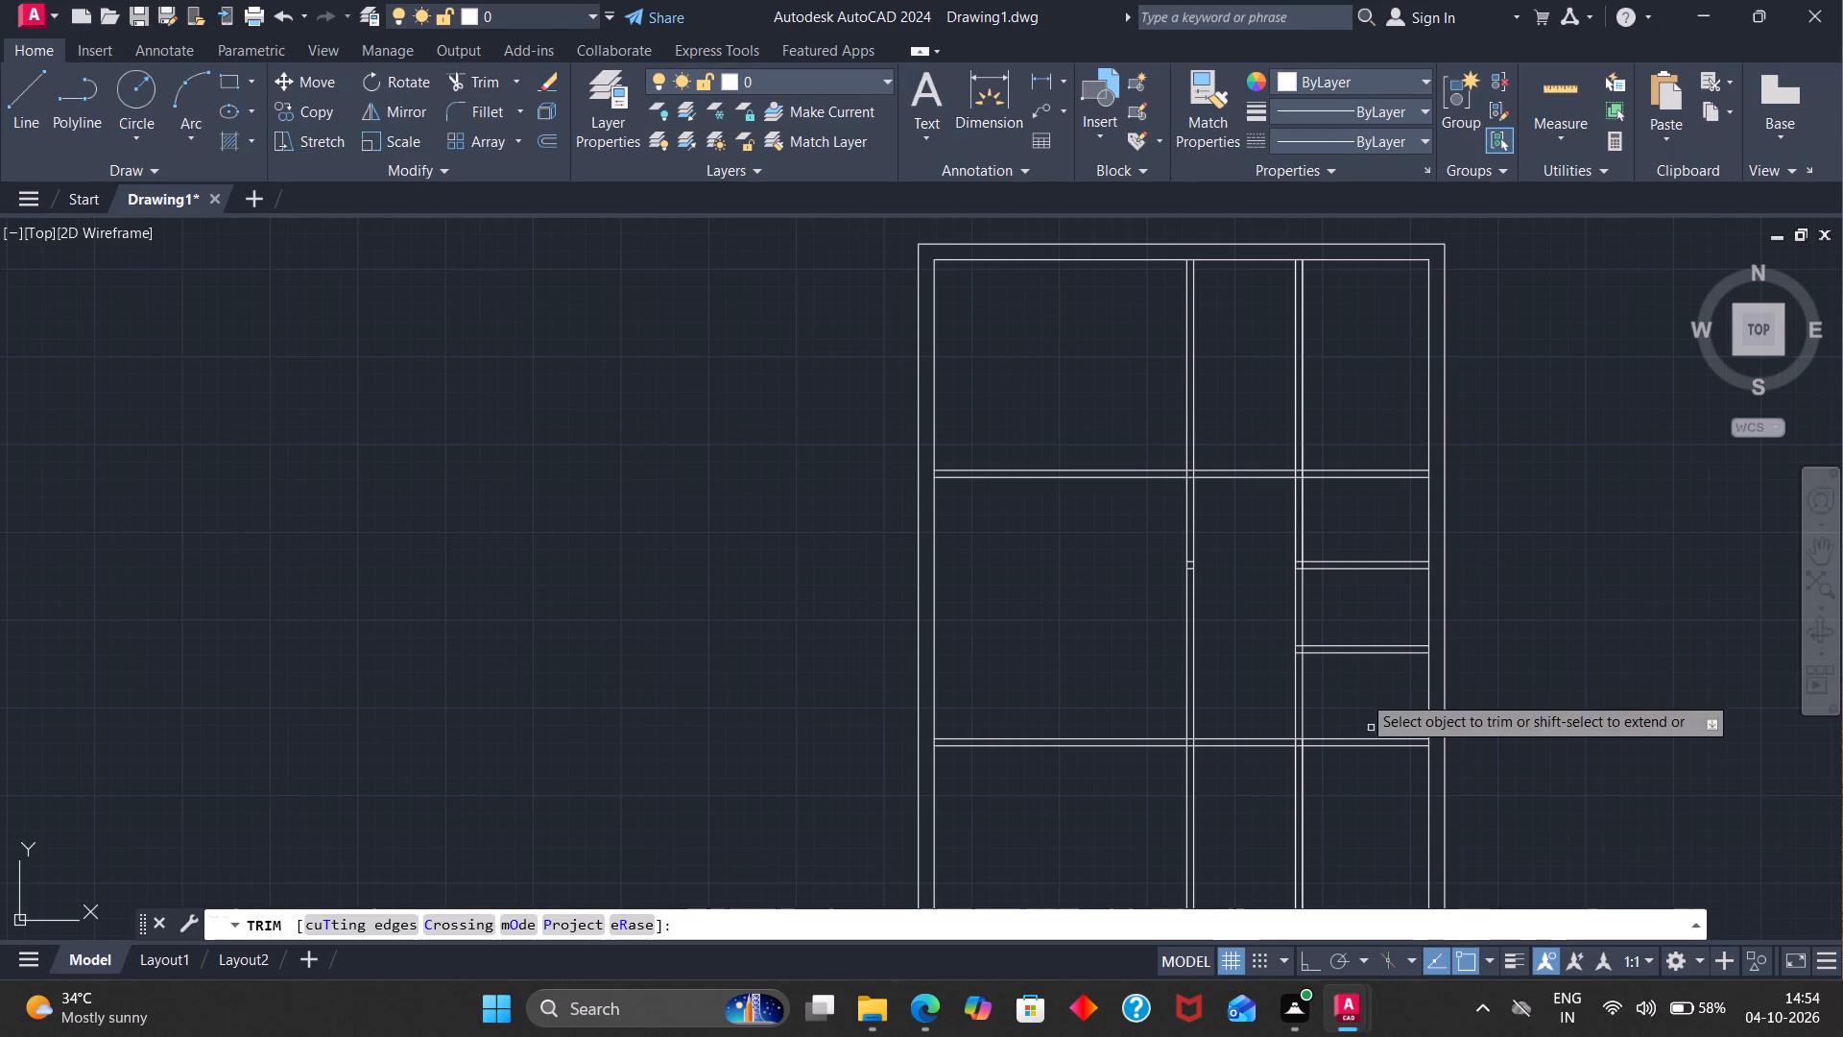
pyautogui.moveTo(1362, 692); pyautogui.dragTo(1376, 808)
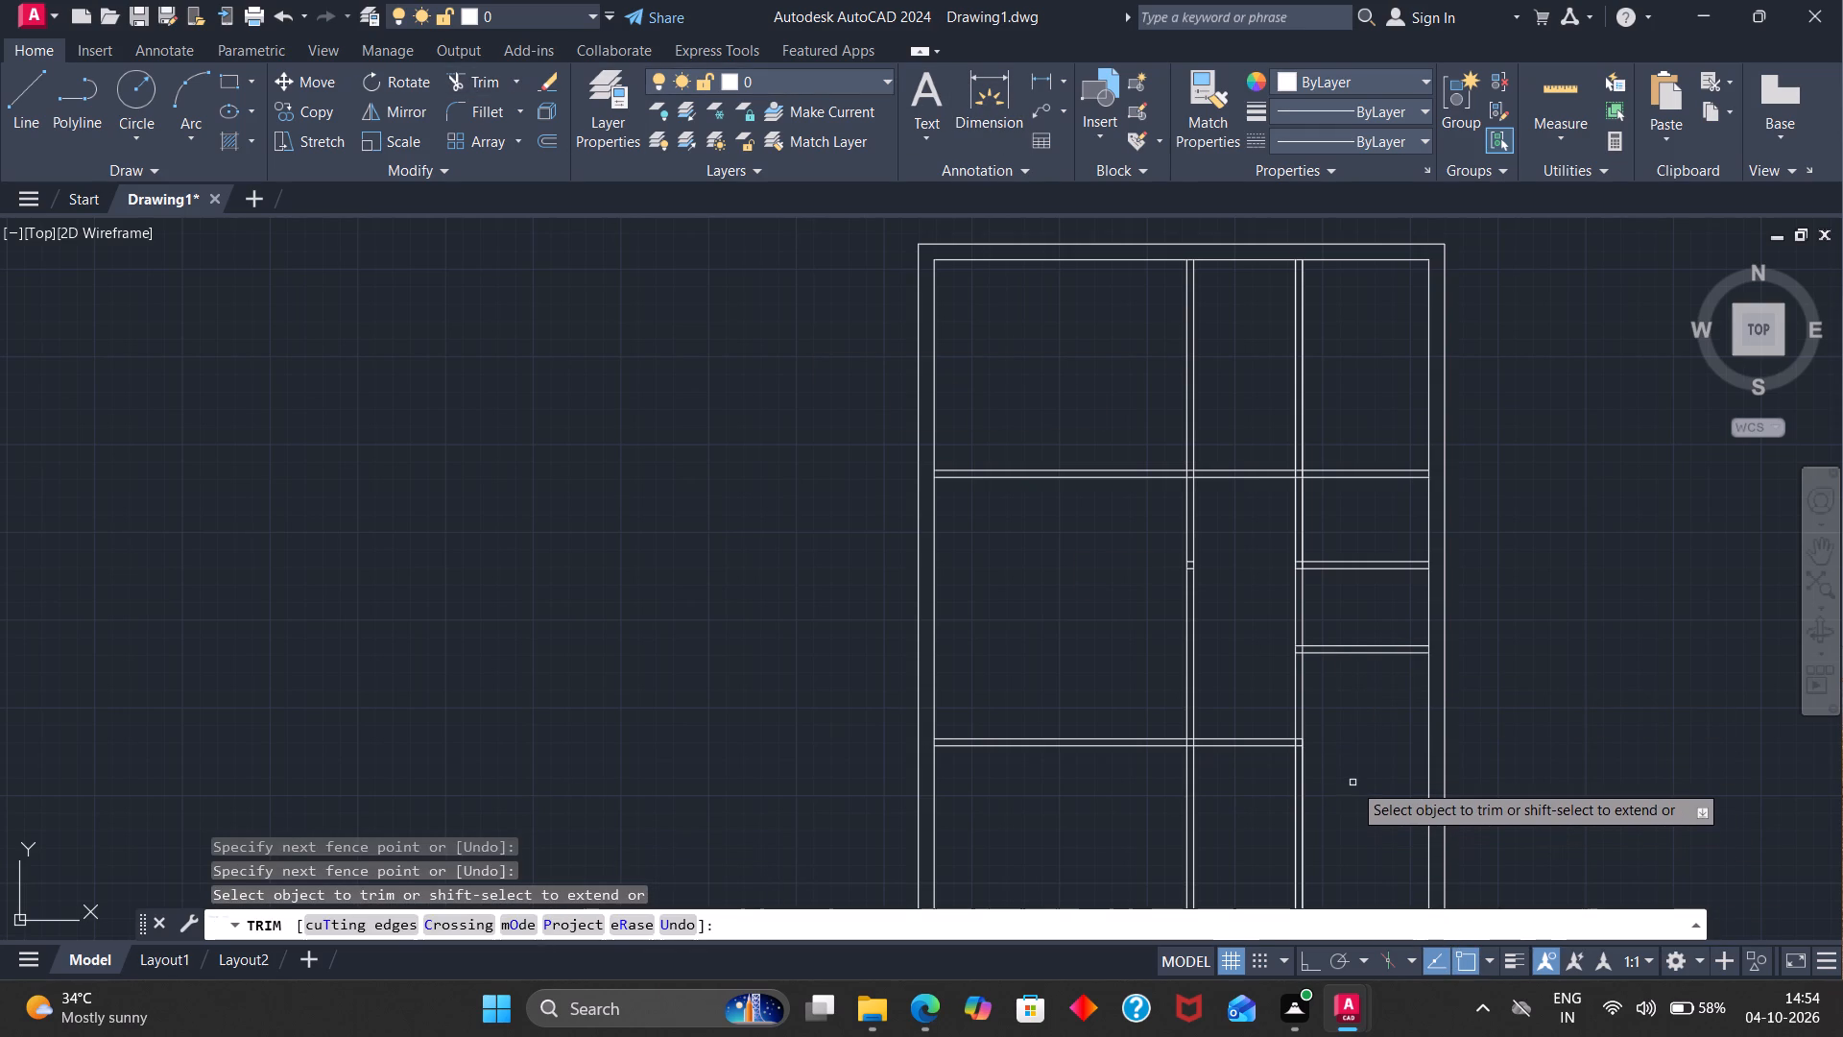
pyautogui.press('Escape')
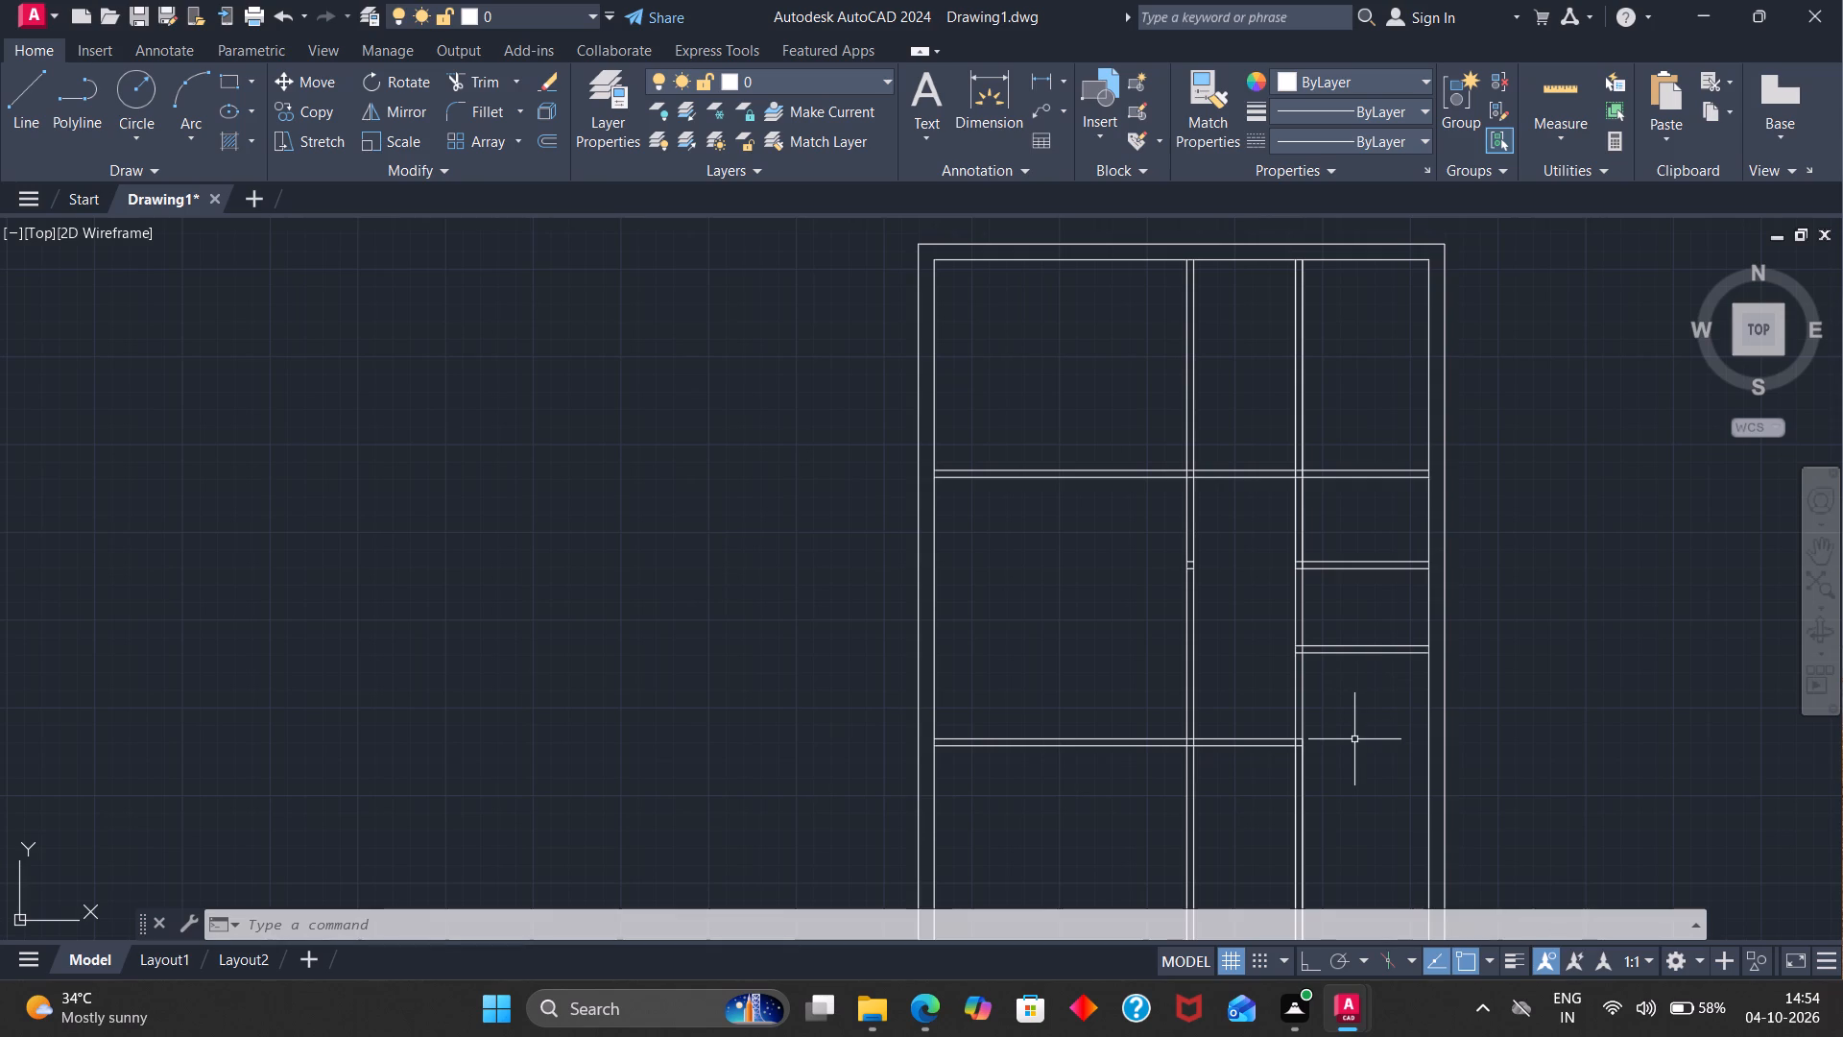
# Offset the lower line of the newest short partition 8' downward, and offset the resulting line 4" further down.
pyautogui.press('o')
pyautogui.press('Return')
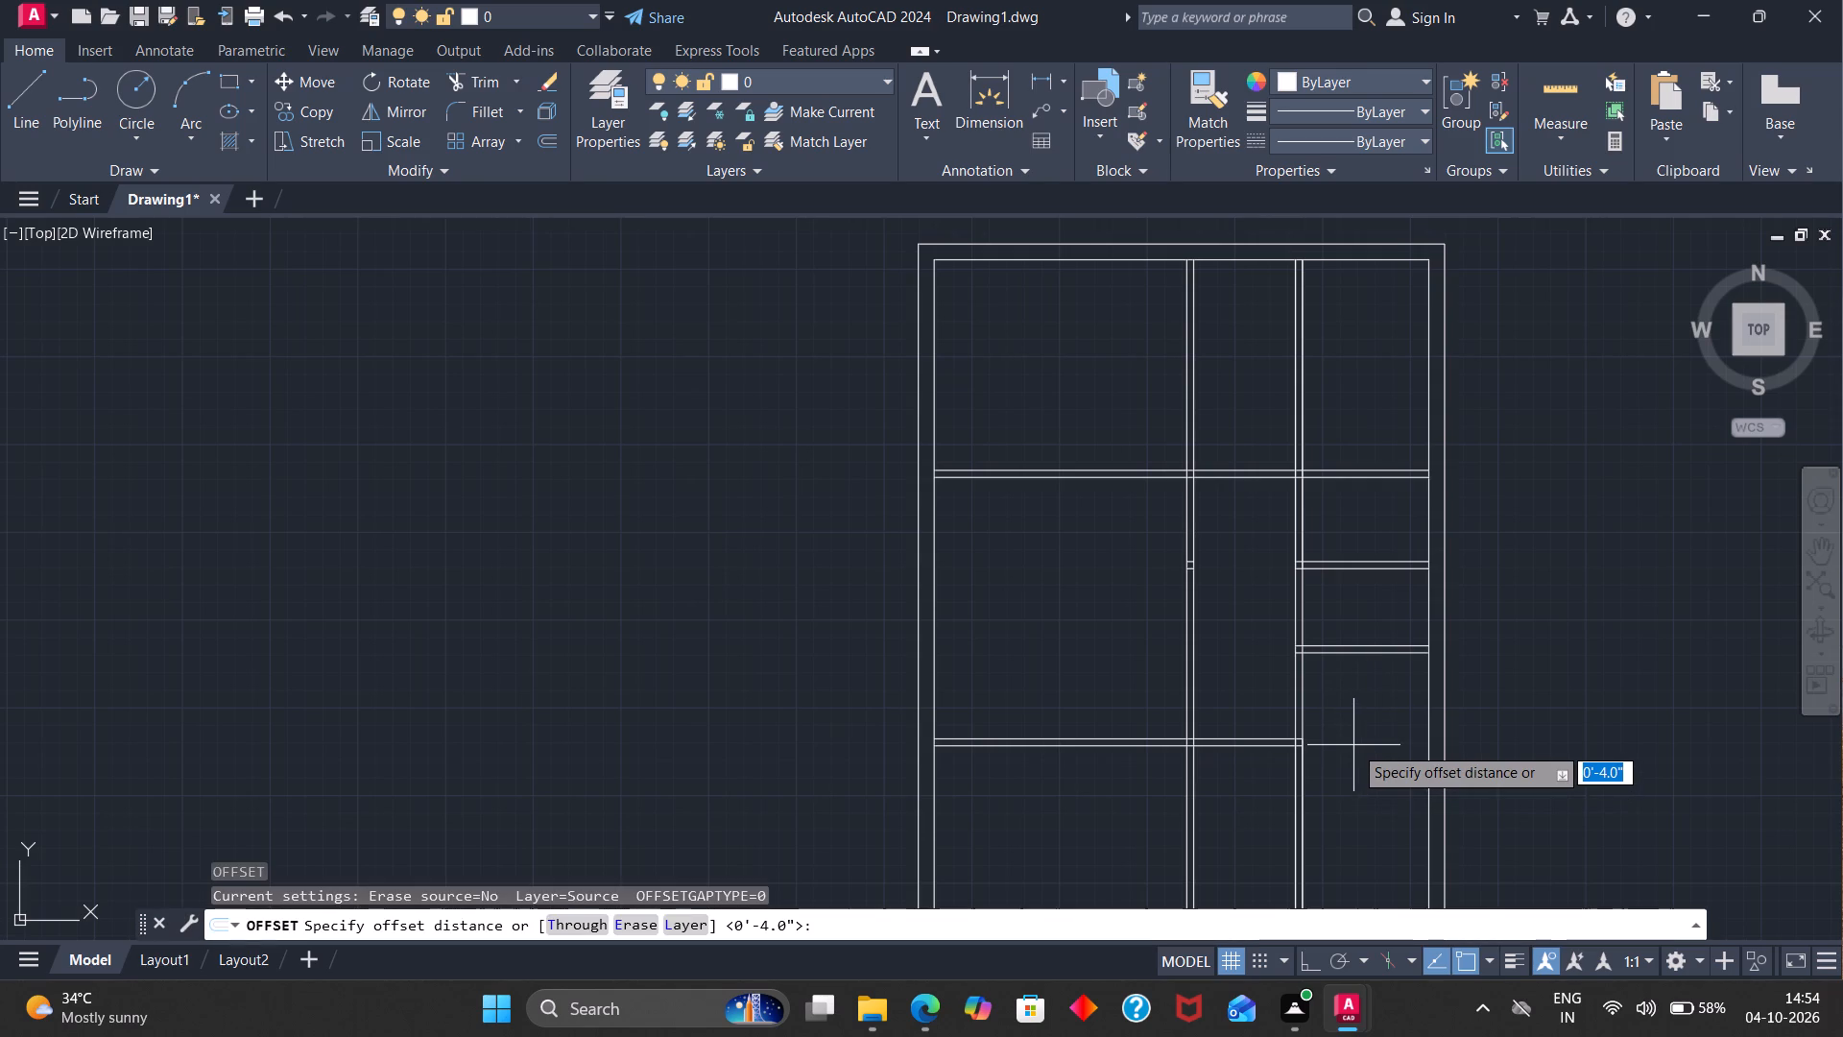
pyautogui.write("8'")
pyautogui.press('Return')
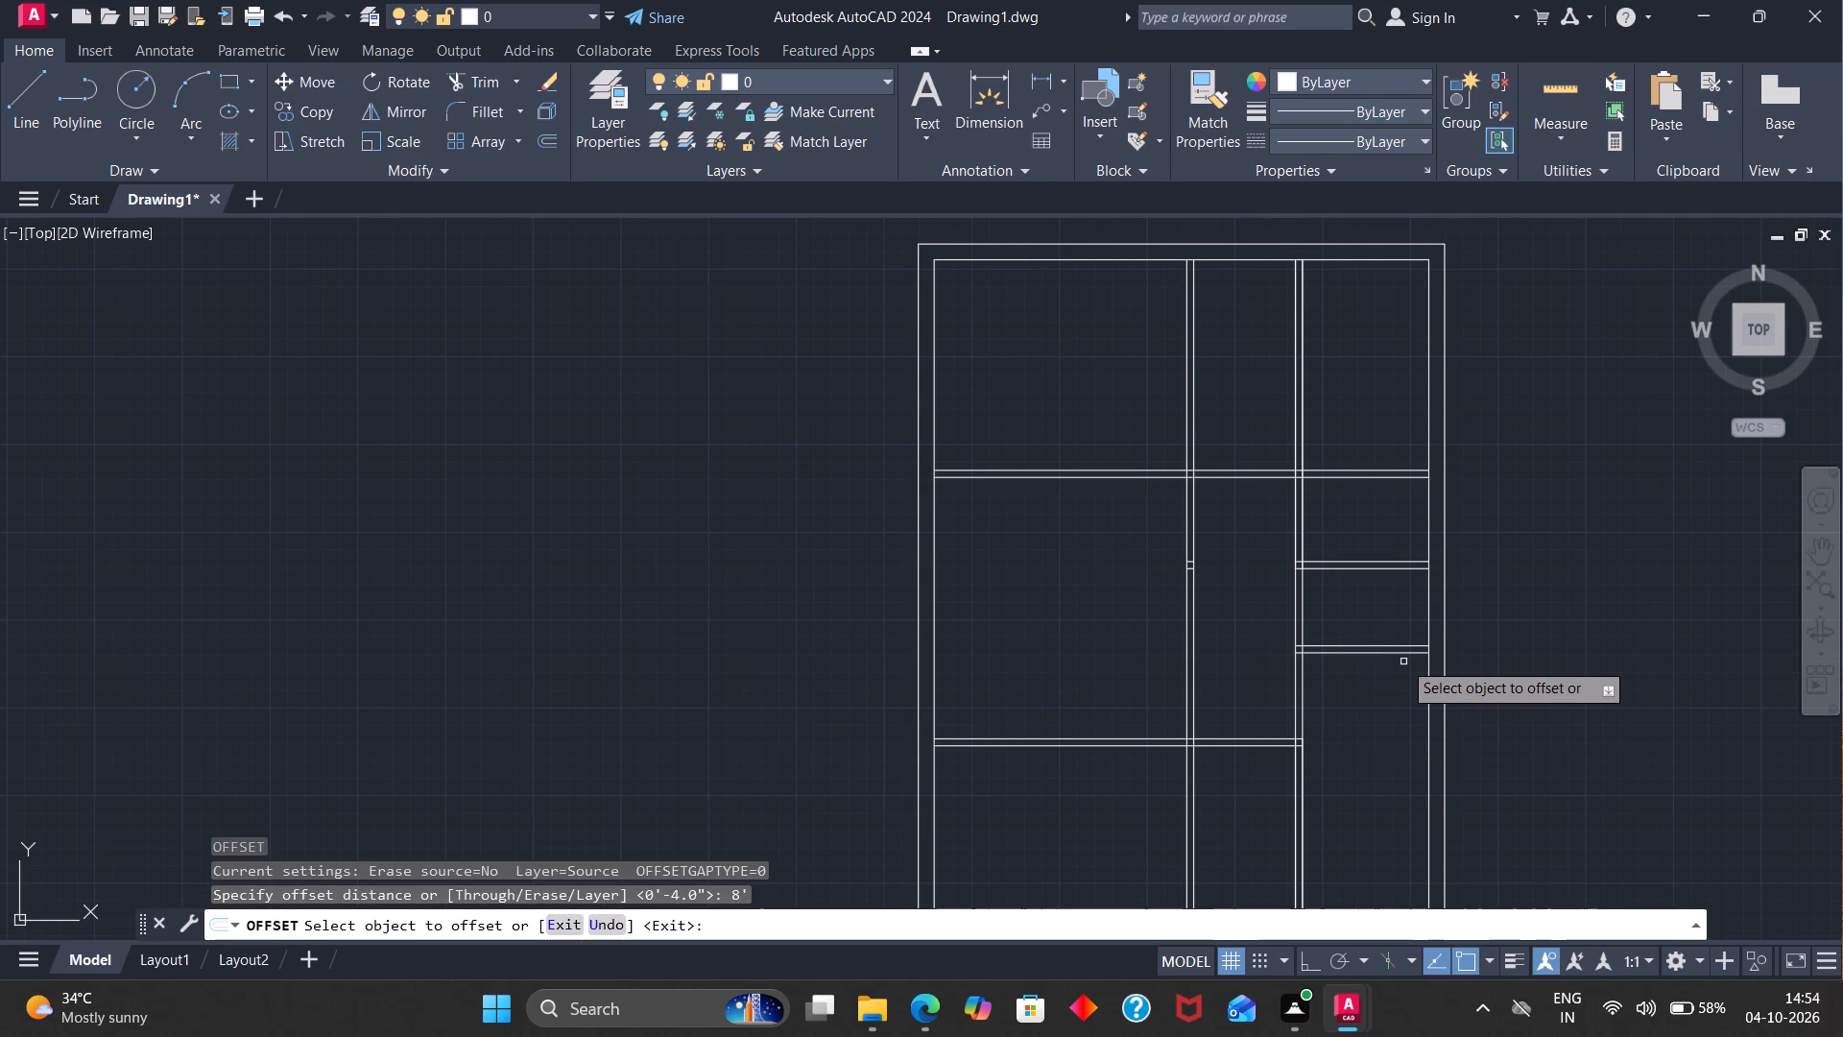
pyautogui.scroll(1, 1400, 655)
pyautogui.click(1400, 653)
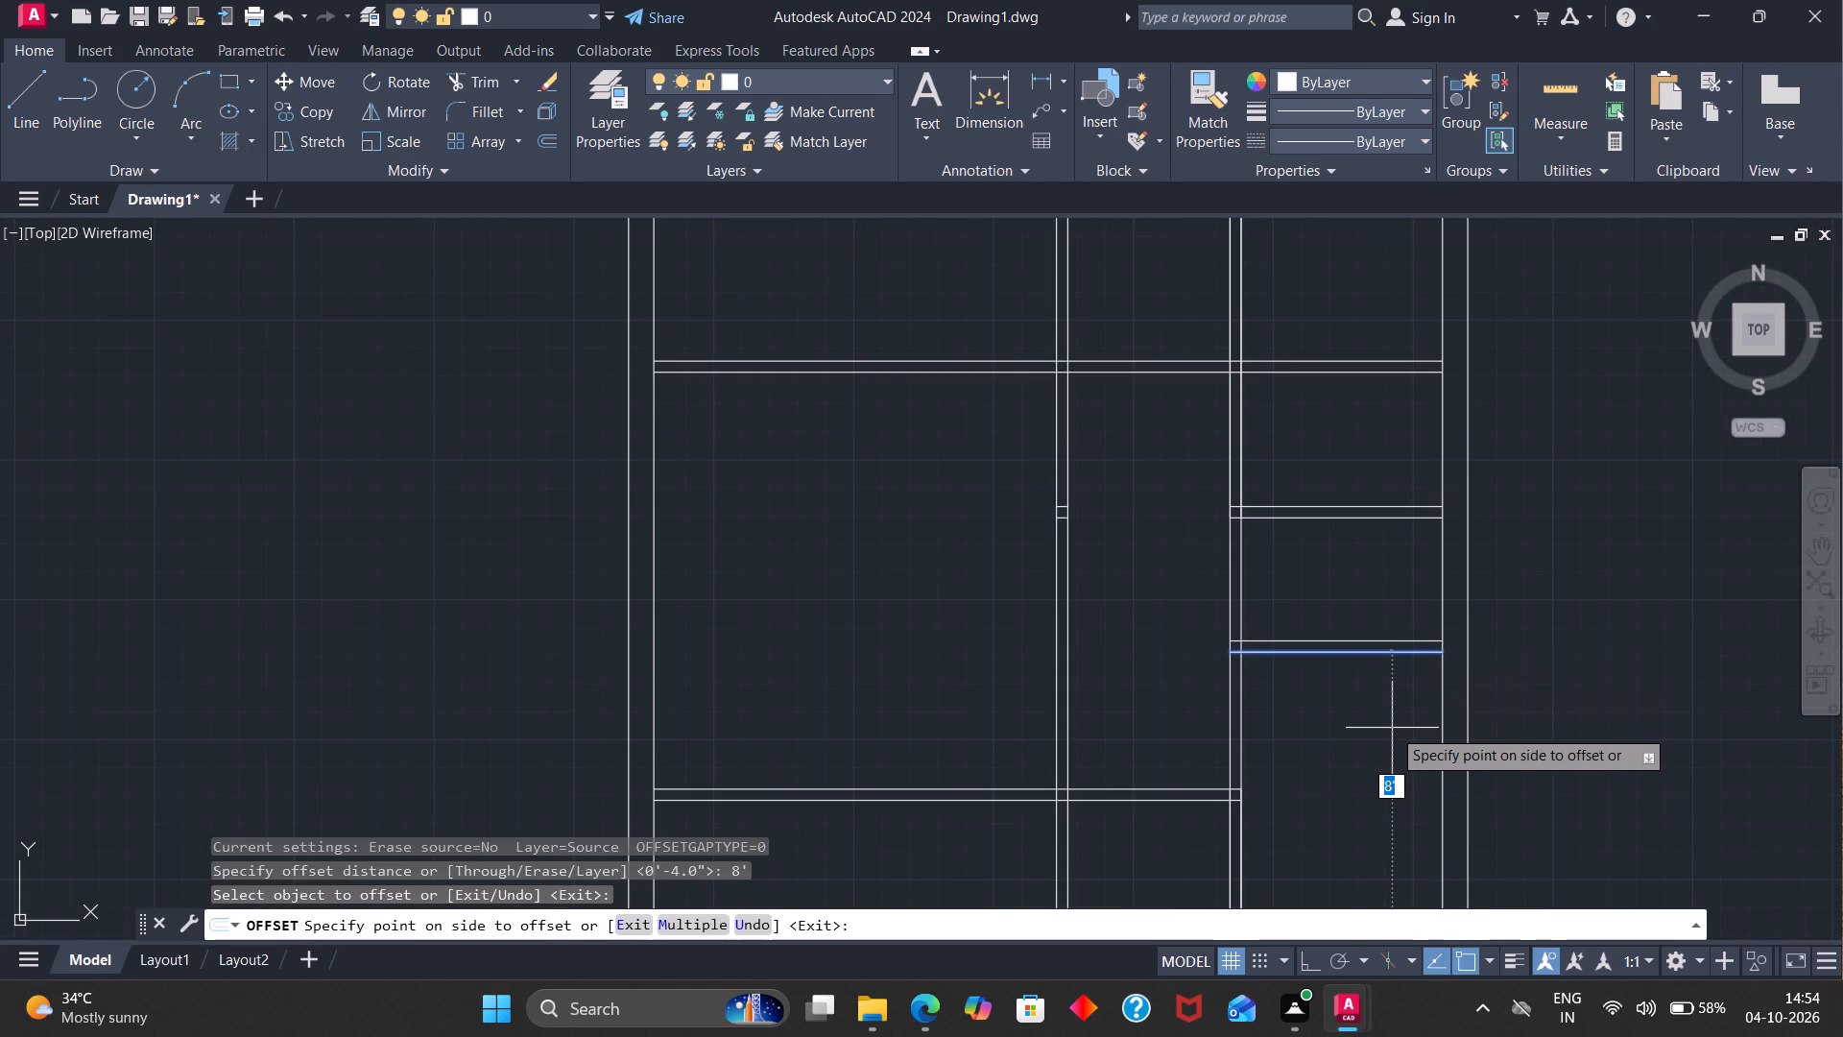
pyautogui.click(1392, 728)
pyautogui.scroll(-3, 1392, 728)
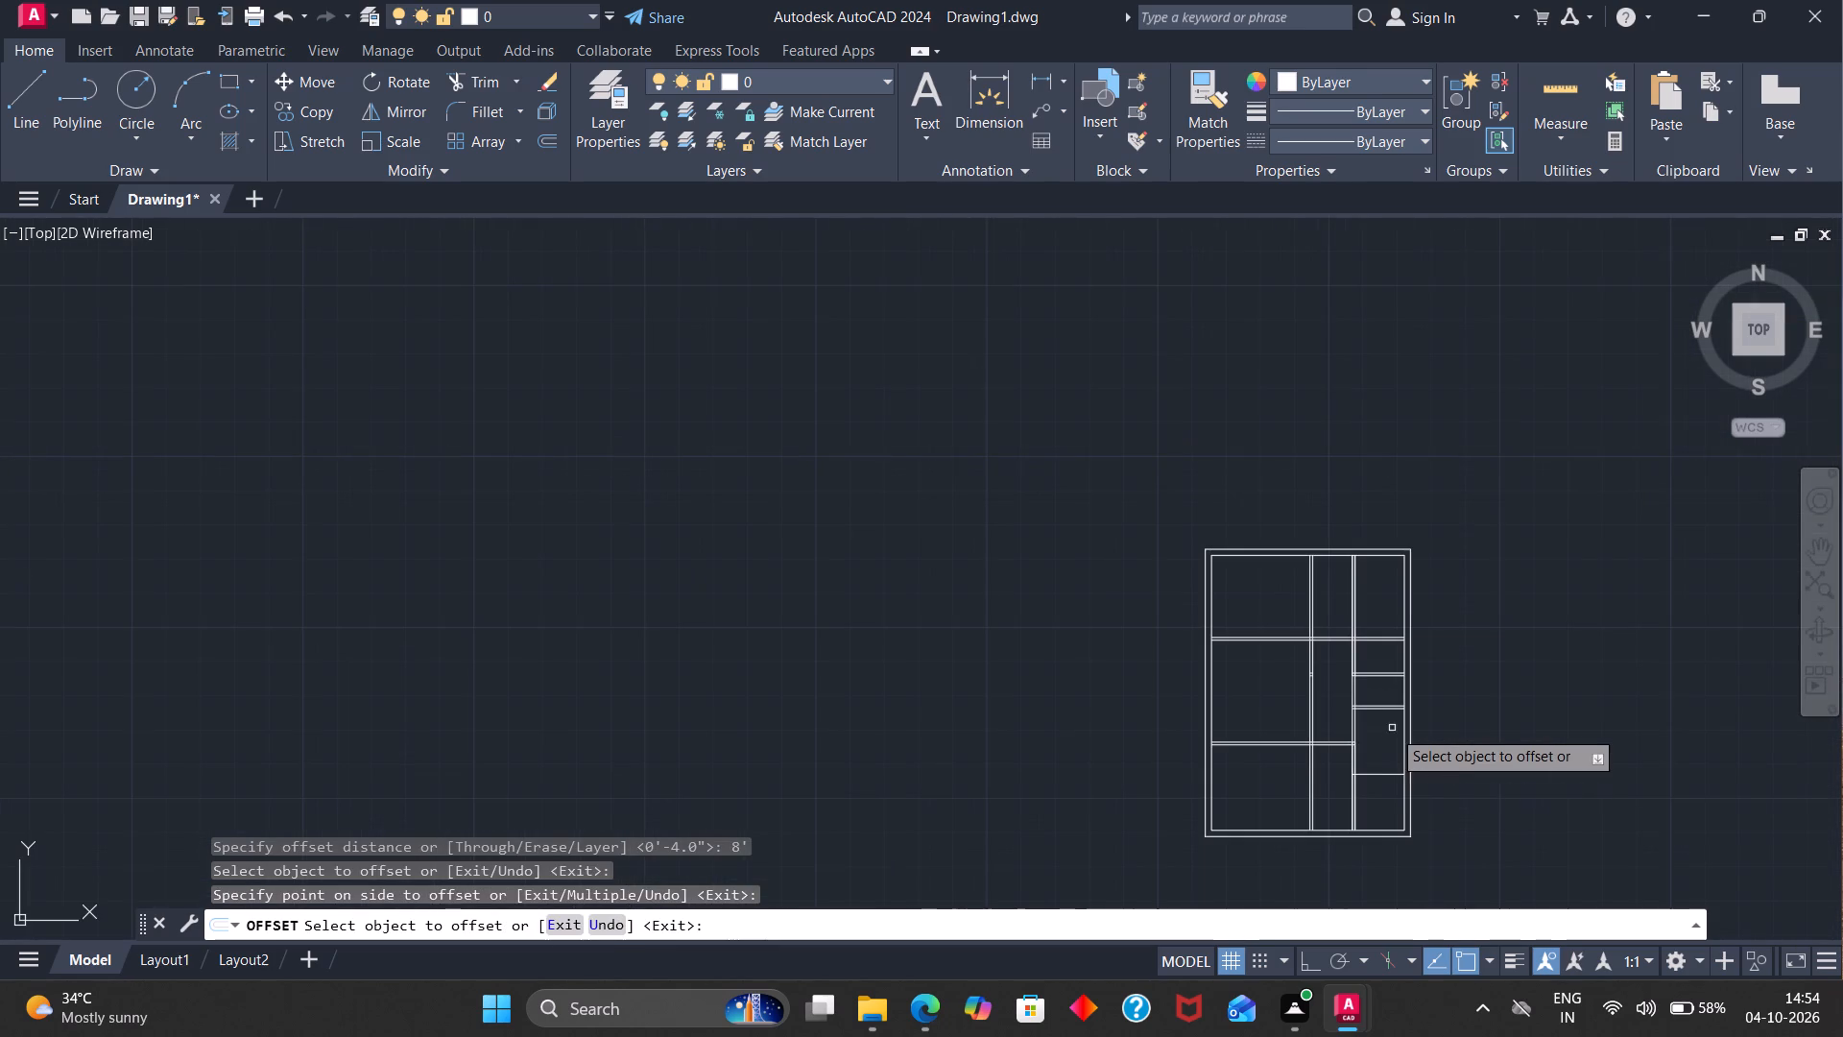
pyautogui.scroll(3, 1379, 773)
pyautogui.click(1377, 779)
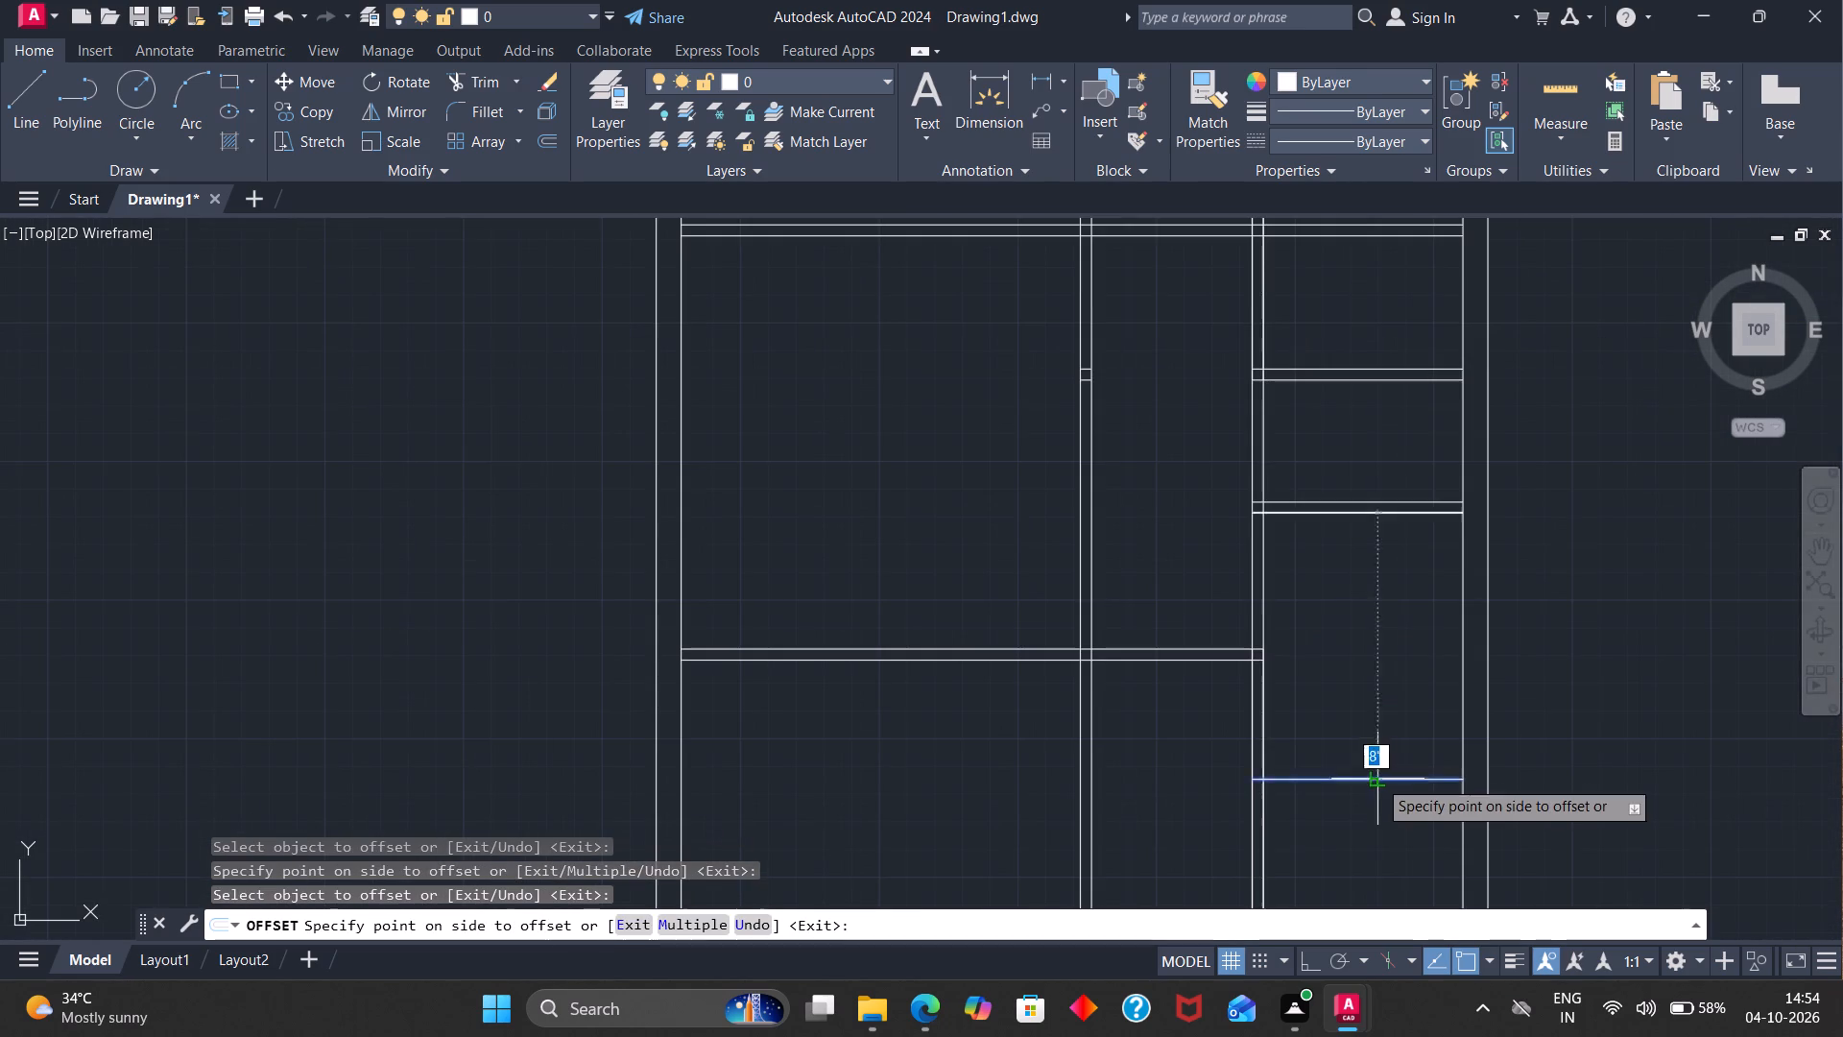
pyautogui.press('4')
pyautogui.press('Return')
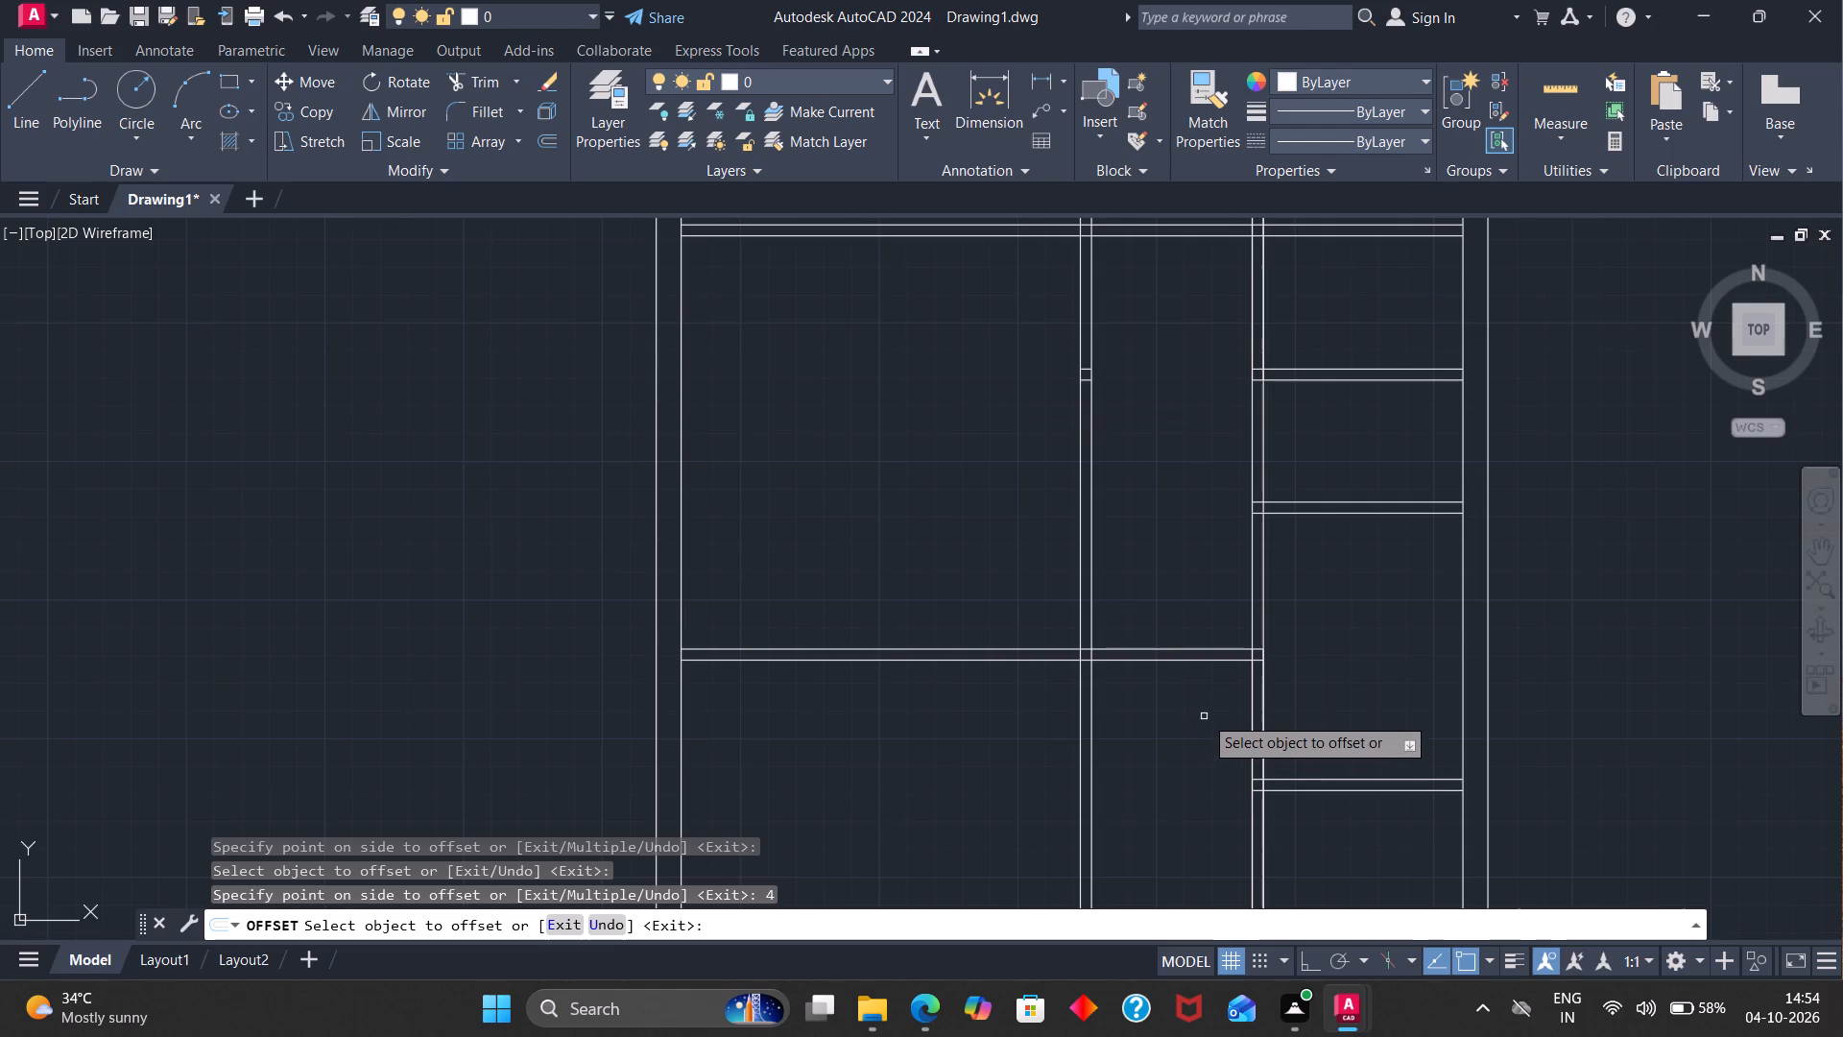
pyautogui.press('Escape')
# Extend both lines of the new bottom partition leftward to the central vertical partition.
pyautogui.write('ex')
pyautogui.press('Return')
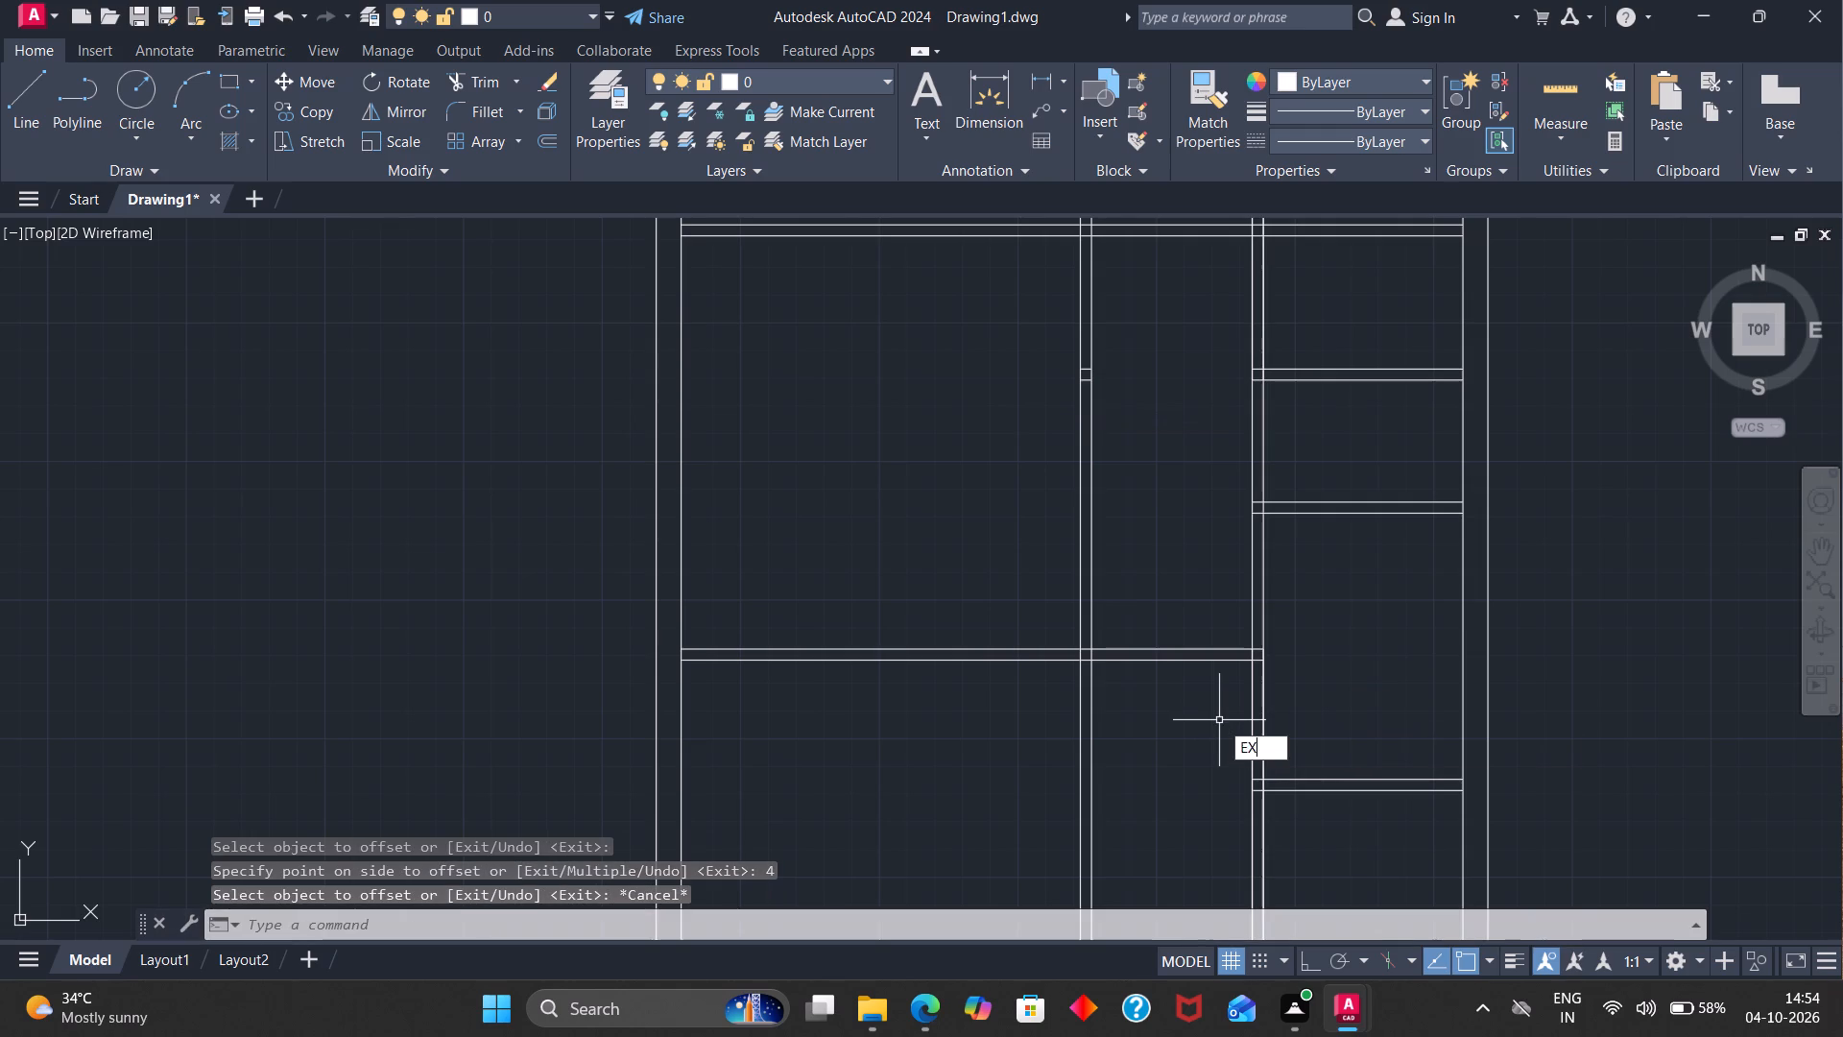
pyautogui.click(1294, 779)
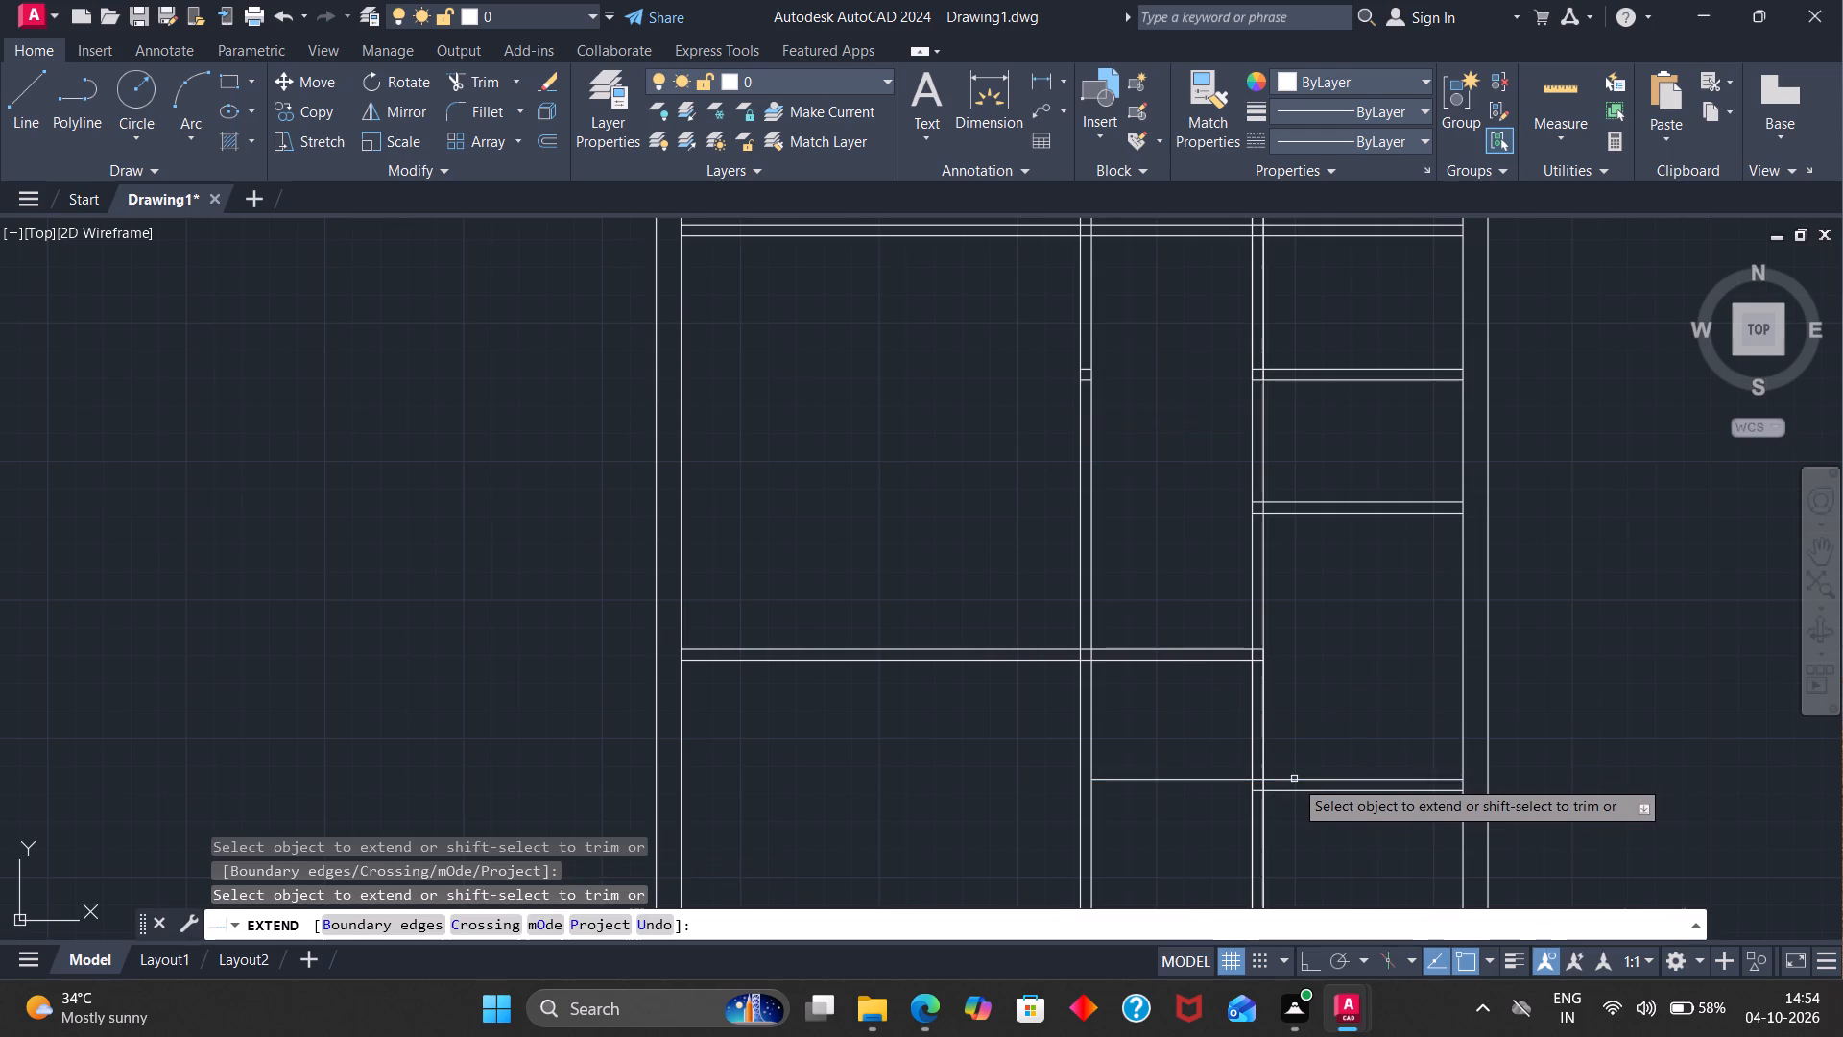
pyautogui.click(1290, 795)
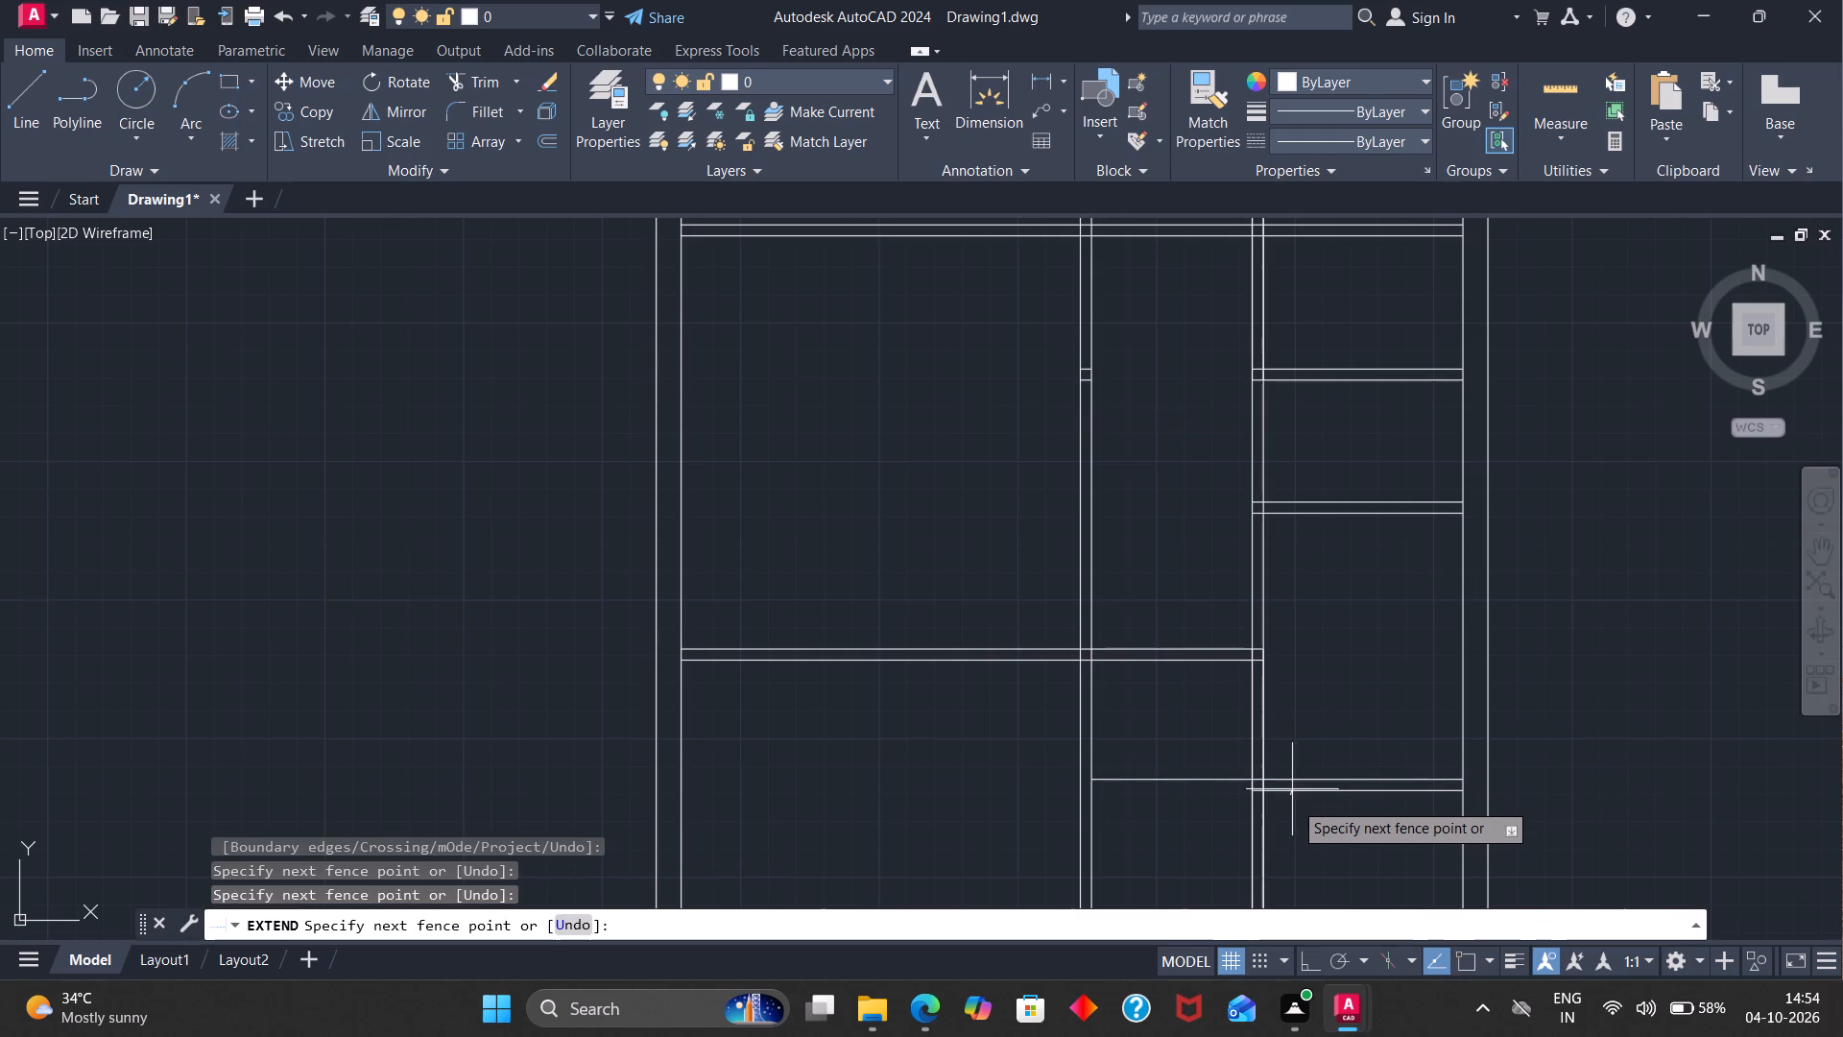
pyautogui.click(1296, 788)
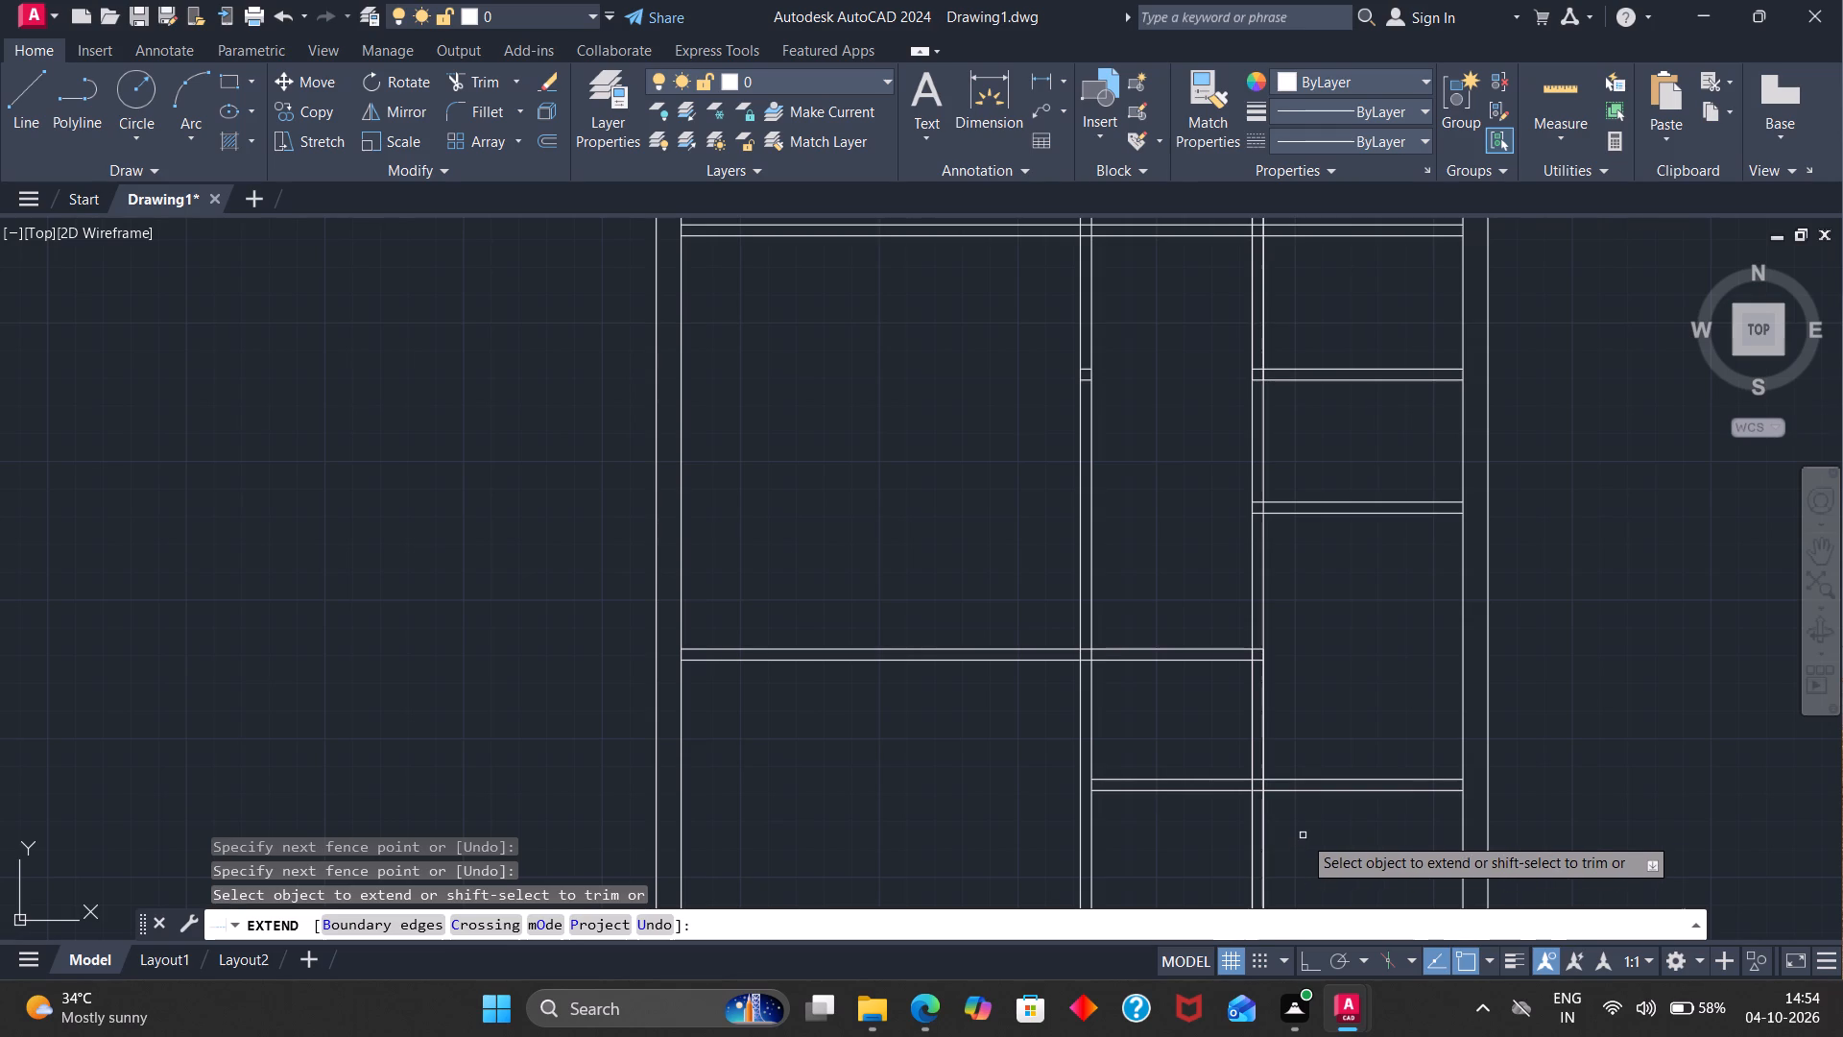
# Trim the right vertical partition above the upper partition and below the bottom one, plus the old lower partition between the two vertical partitions.
pyautogui.scroll(-1, 1198, 660)
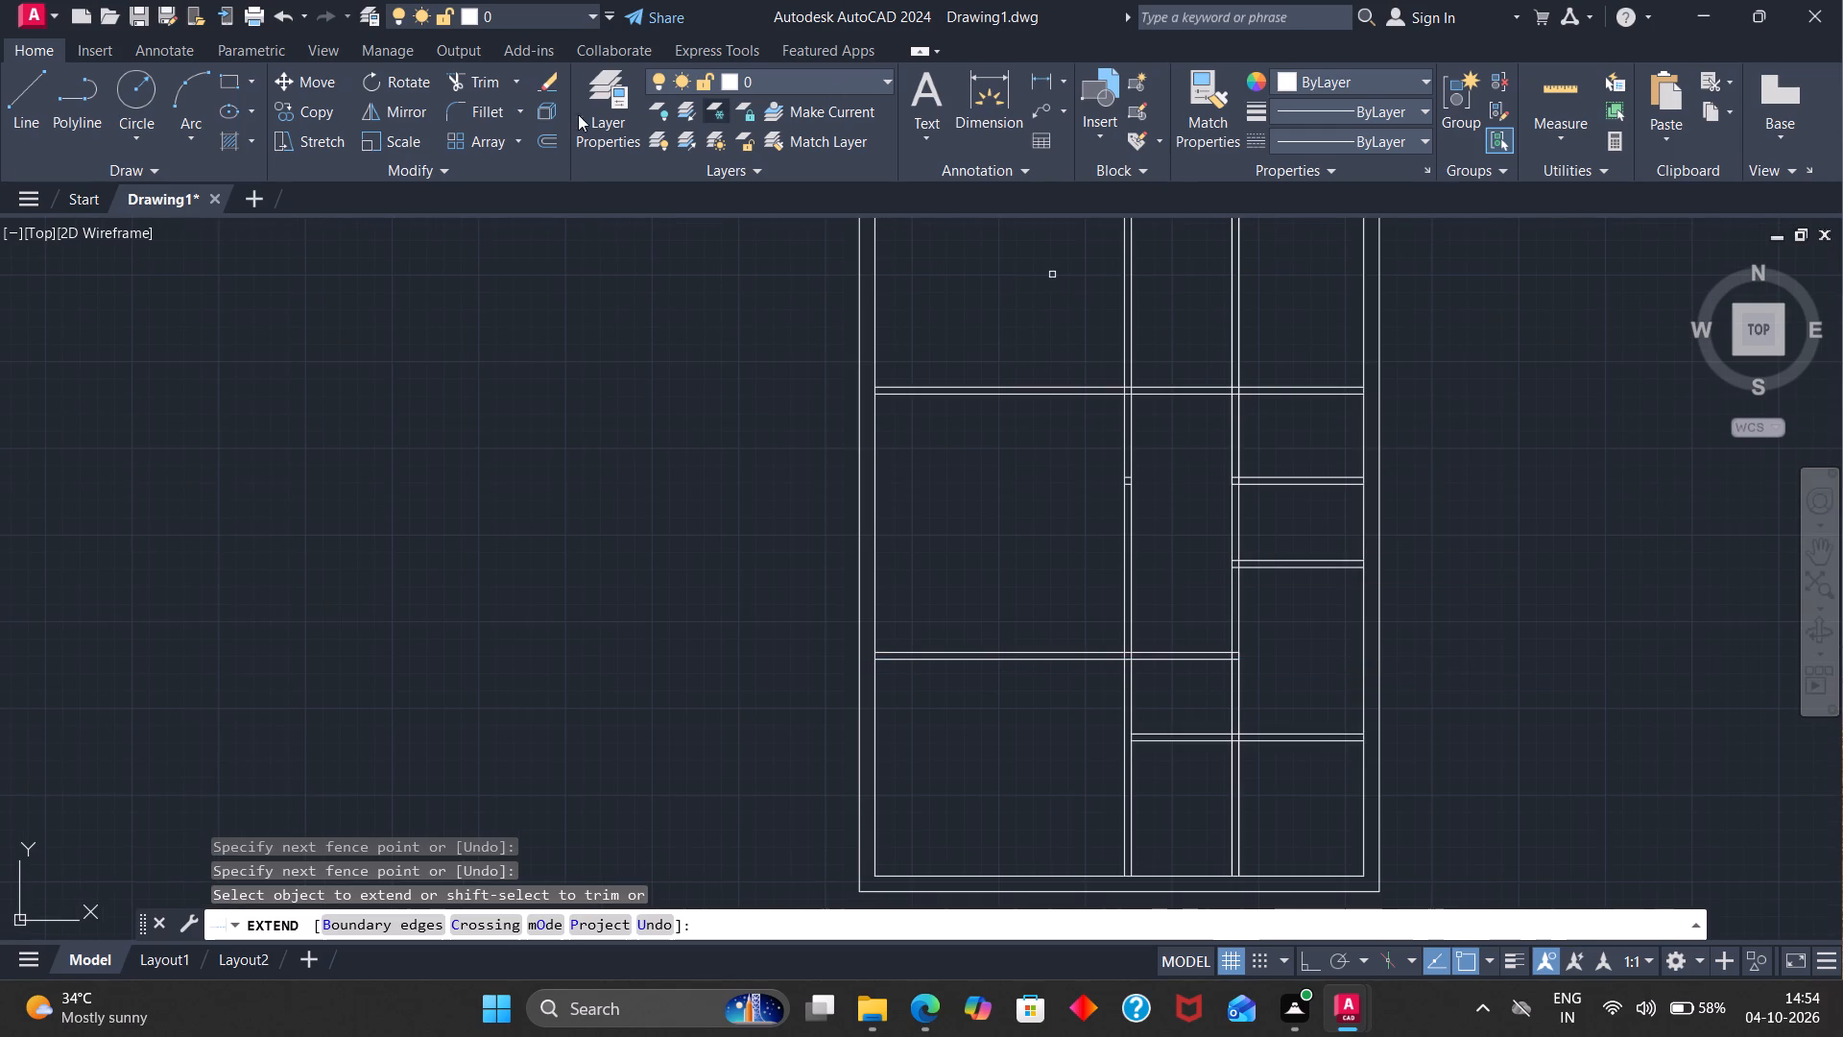
pyautogui.click(496, 78)
pyautogui.moveTo(1190, 567); pyautogui.dragTo(1169, 715)
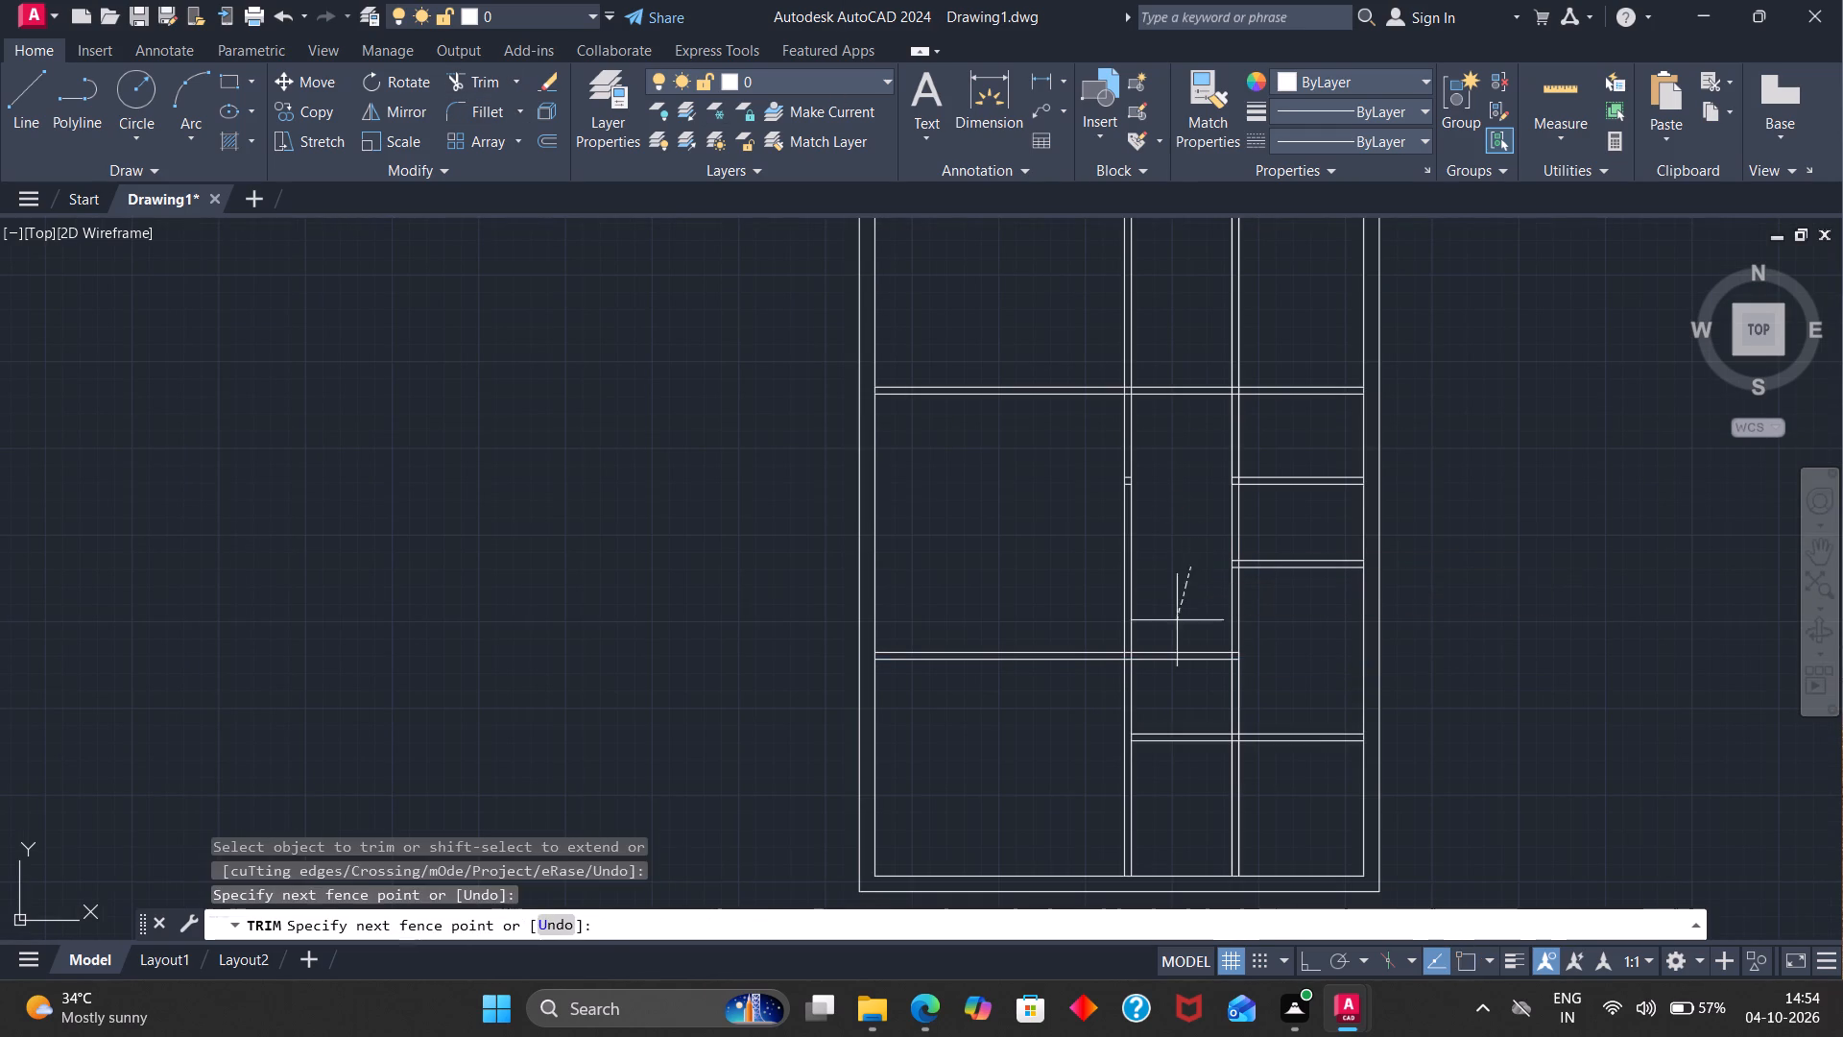
pyautogui.moveTo(1169, 715); pyautogui.dragTo(1169, 734)
pyautogui.moveTo(1299, 332); pyautogui.dragTo(1148, 322)
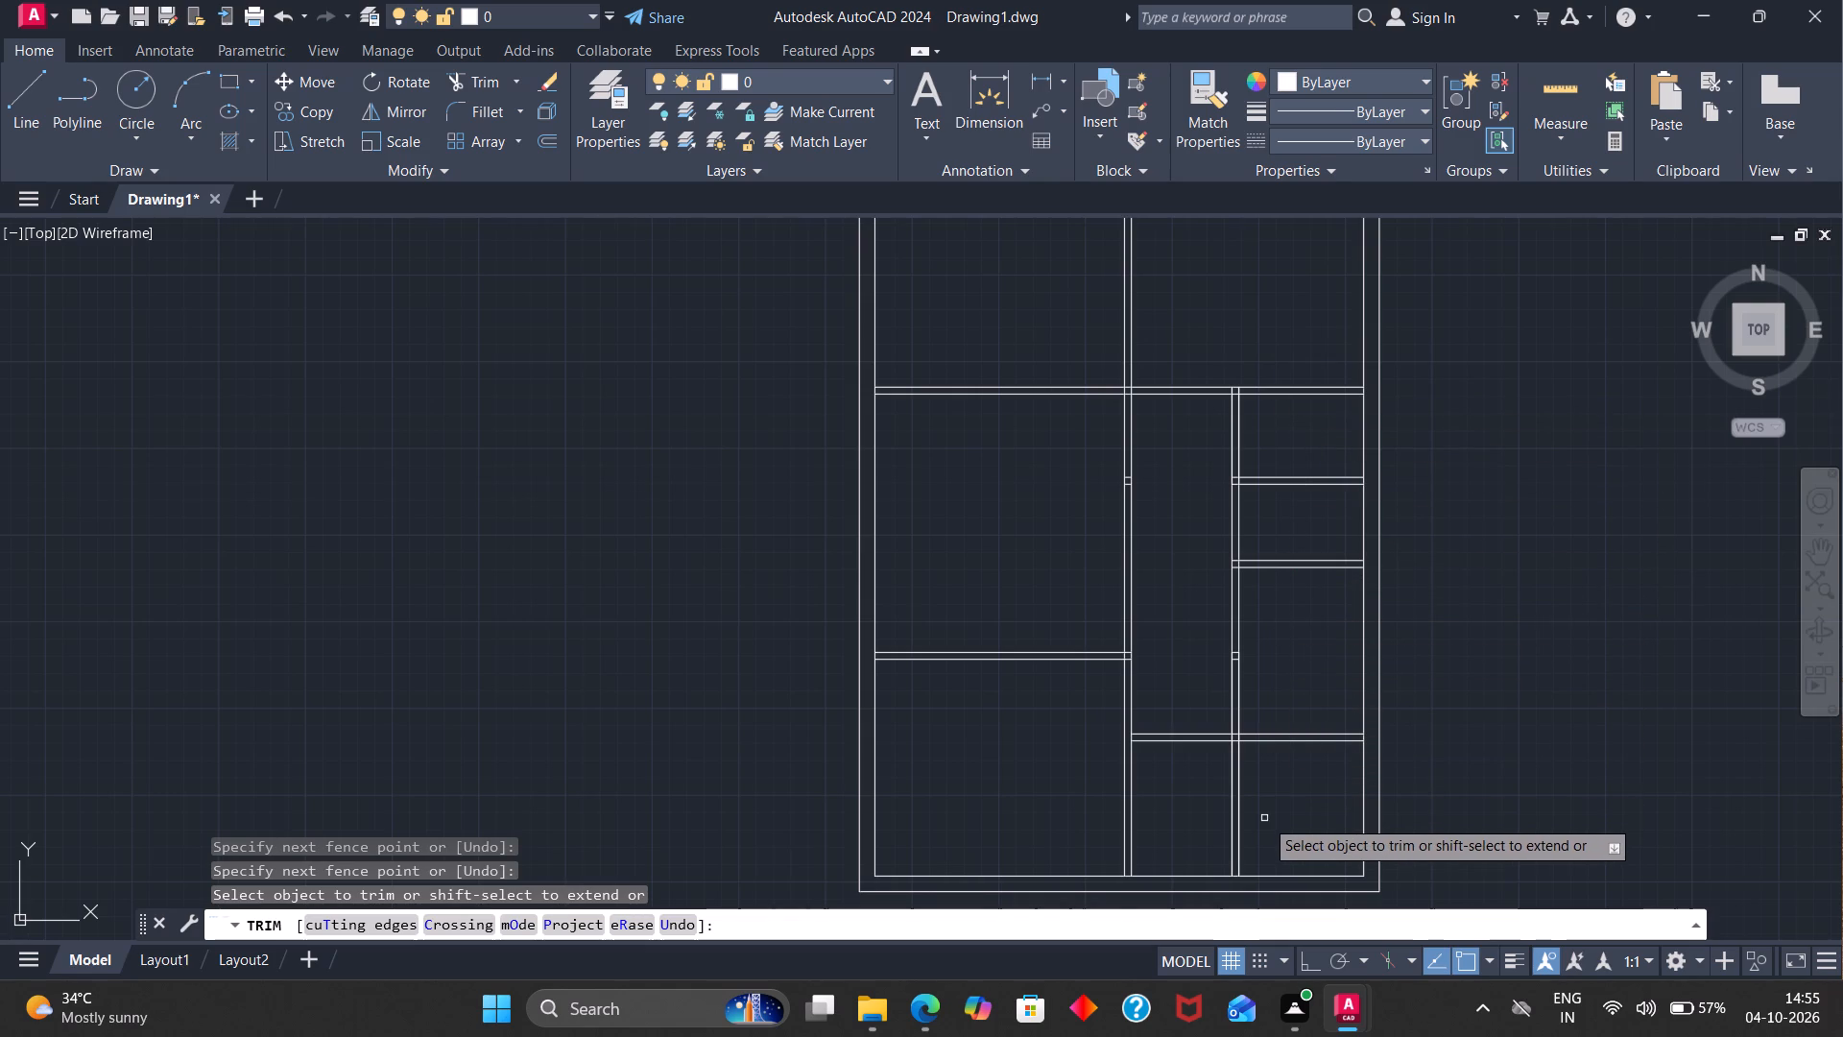
pyautogui.moveTo(1272, 815); pyautogui.dragTo(1212, 793)
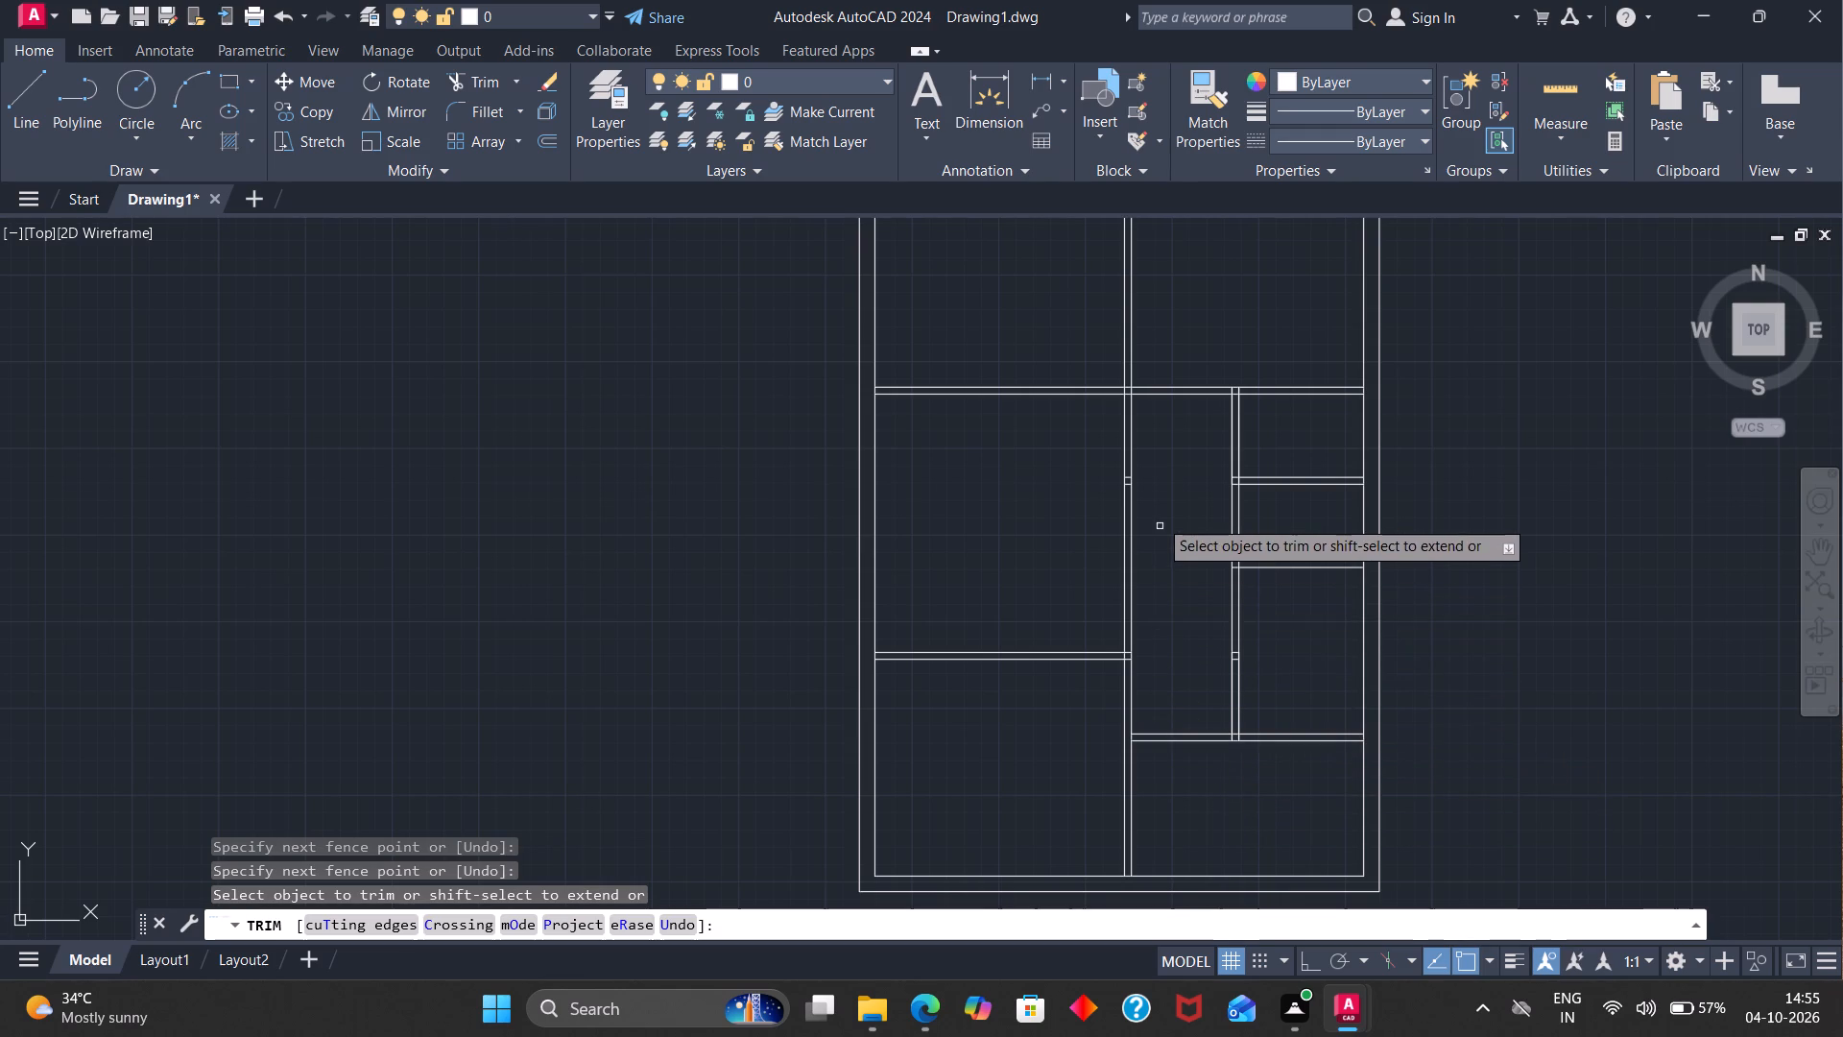
# Trim the leftover stubs inside the central vertical partition and where the right vertical partition meets the upper horizontal partition.
pyautogui.scroll(3, 1159, 508)
pyautogui.scroll(4, 1127, 426)
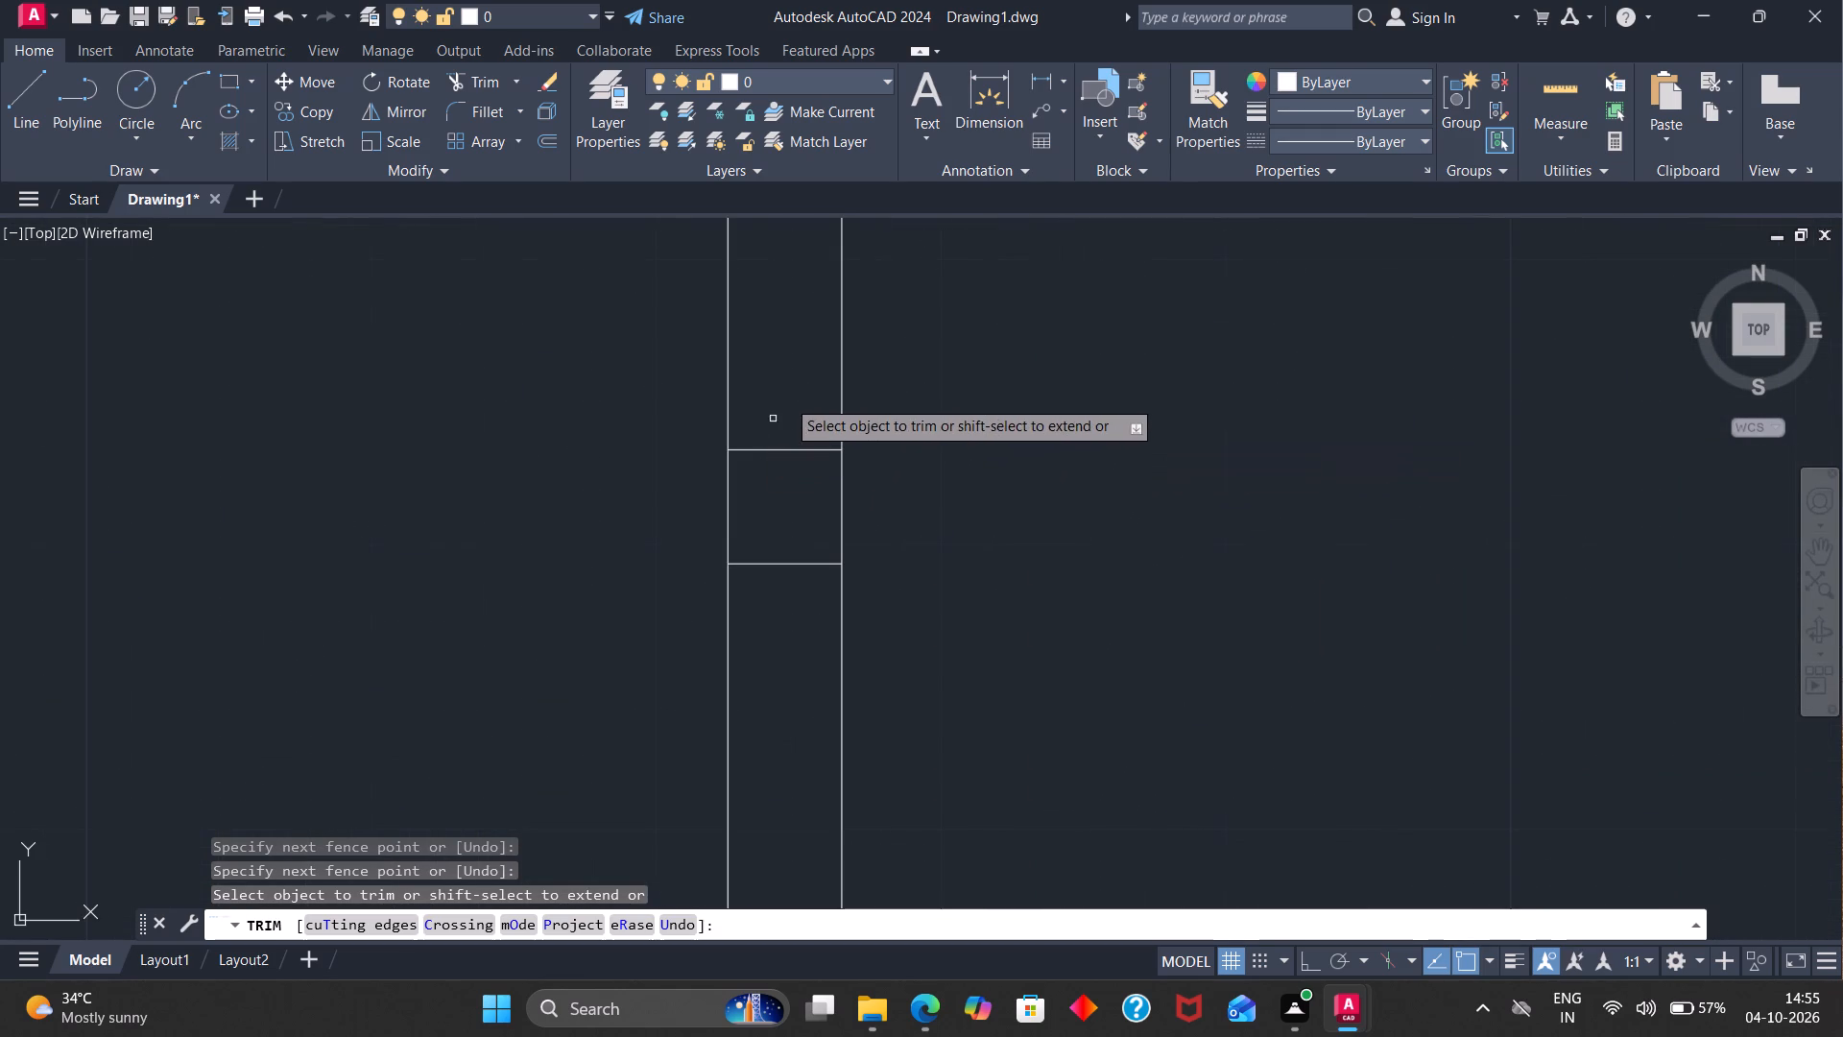
pyautogui.moveTo(786, 395); pyautogui.dragTo(768, 682)
pyautogui.scroll(-12, 787, 635)
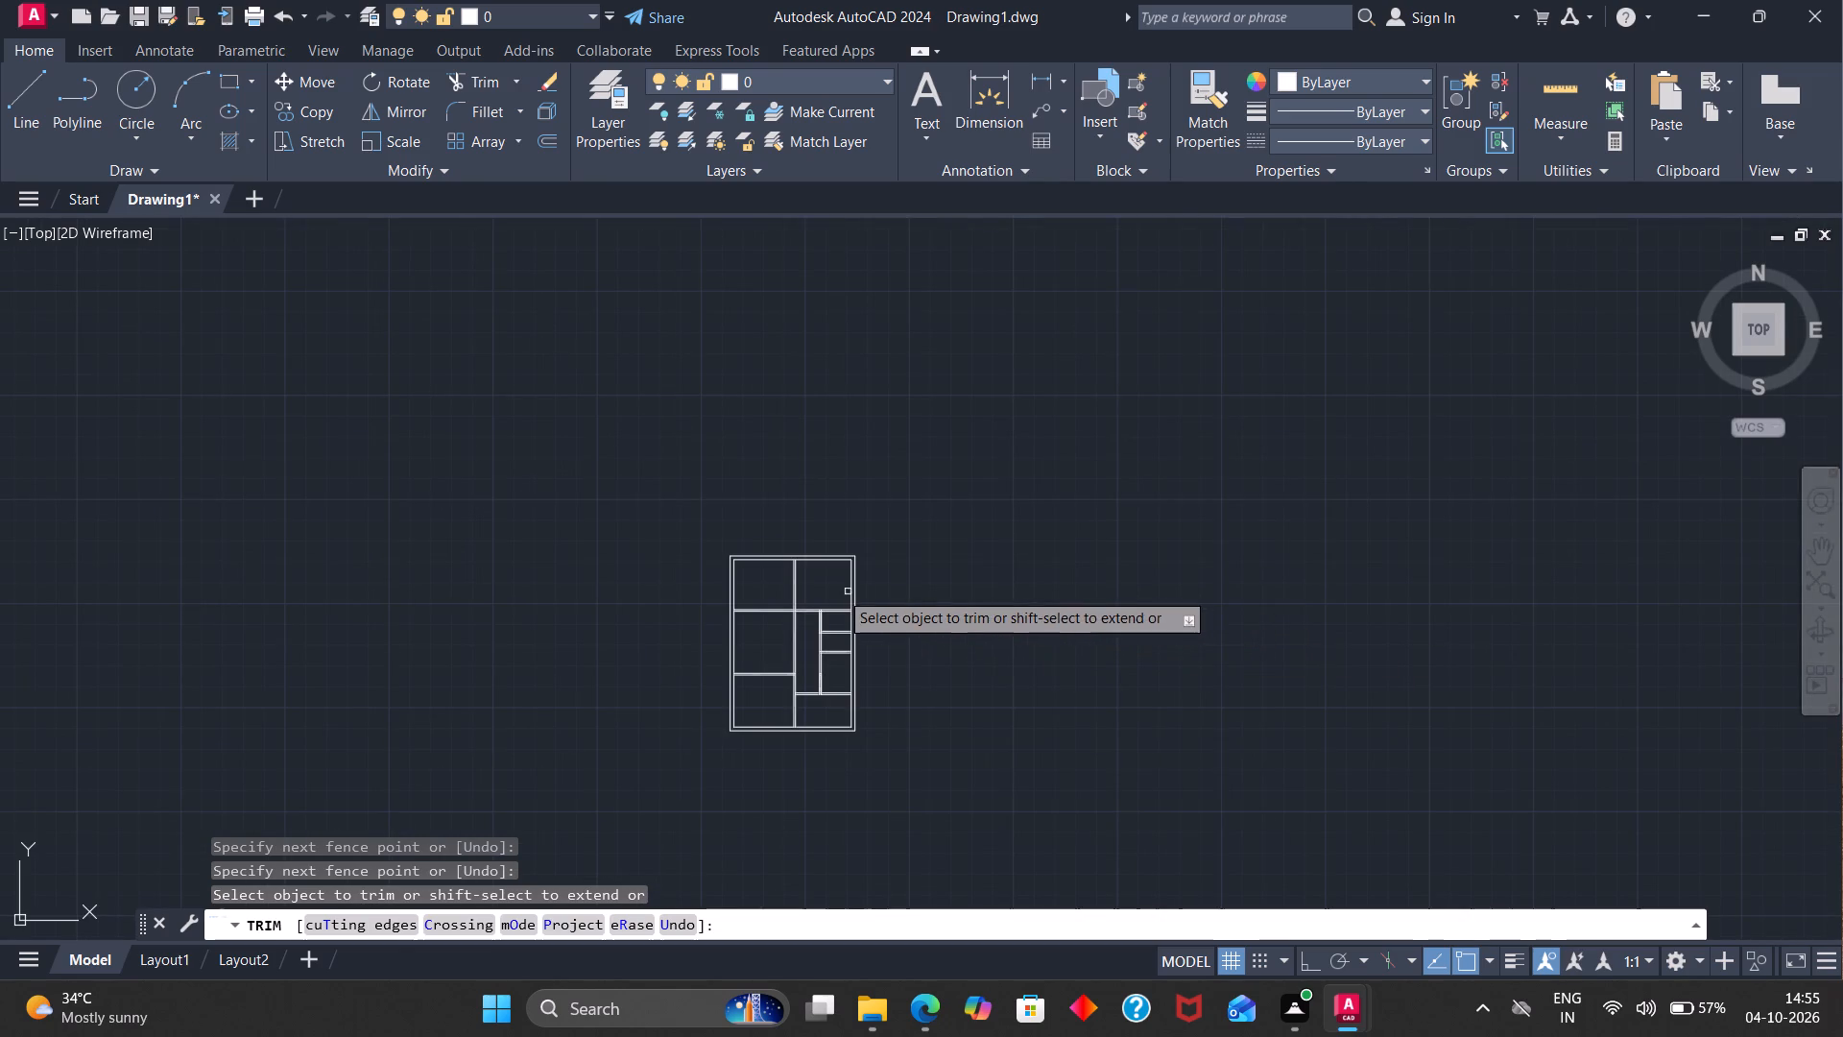
pyautogui.scroll(4, 839, 591)
pyautogui.scroll(3, 697, 736)
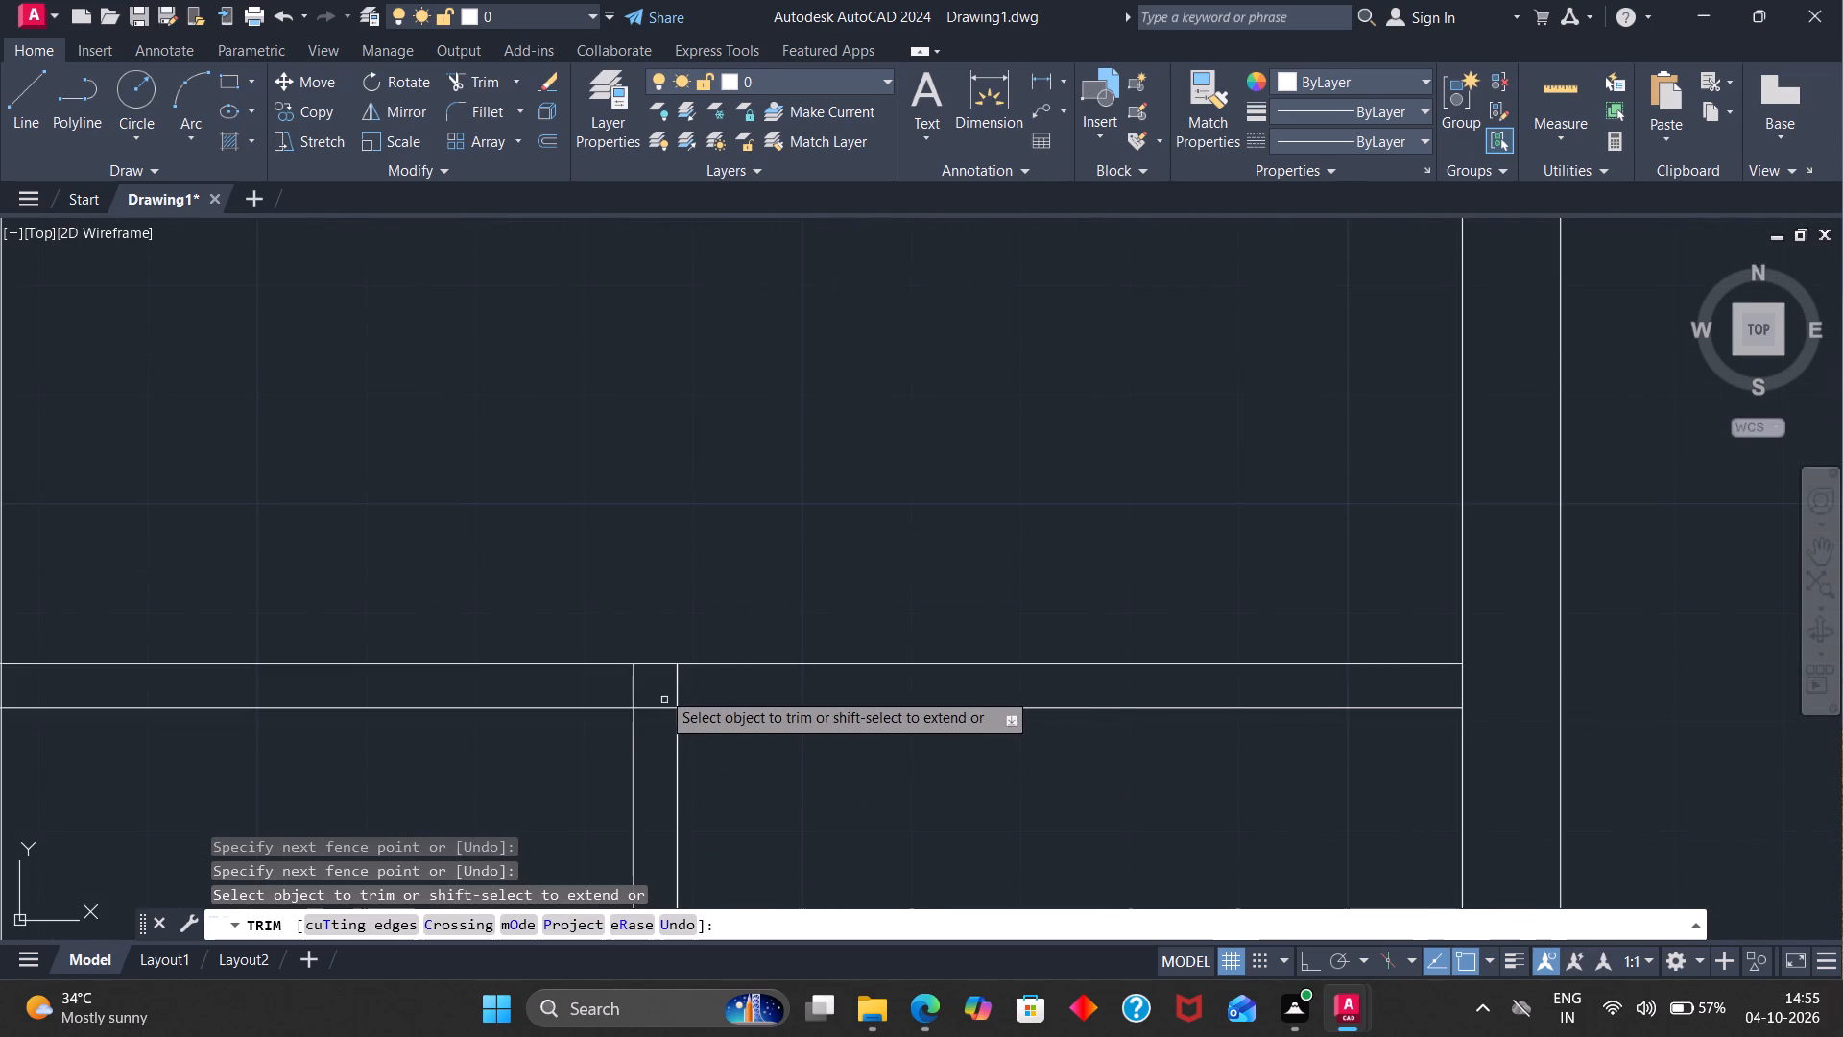
pyautogui.moveTo(721, 695); pyautogui.dragTo(612, 686)
pyautogui.scroll(-4, 657, 667)
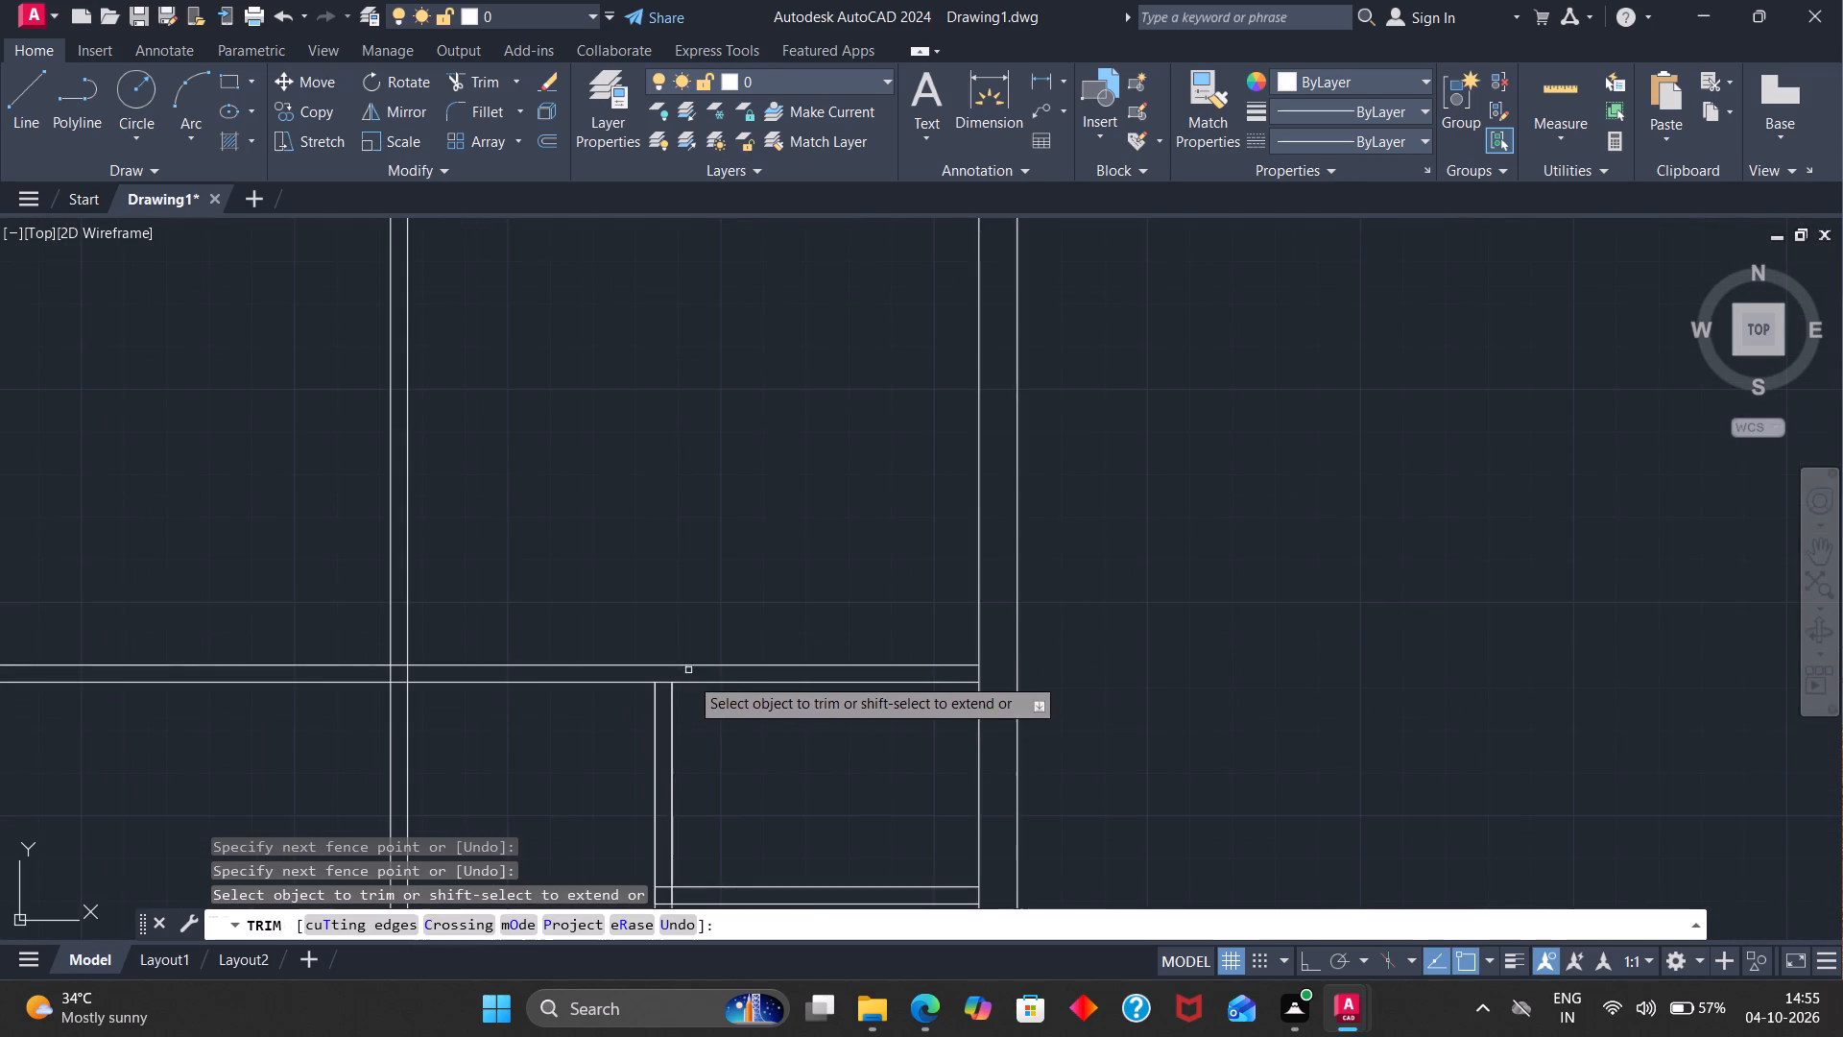
# Examine the whole floor plan's room layout and partition junctions.
pyautogui.scroll(3, 403, 682)
pyautogui.scroll(-4, 403, 681)
pyautogui.scroll(-3, 723, 759)
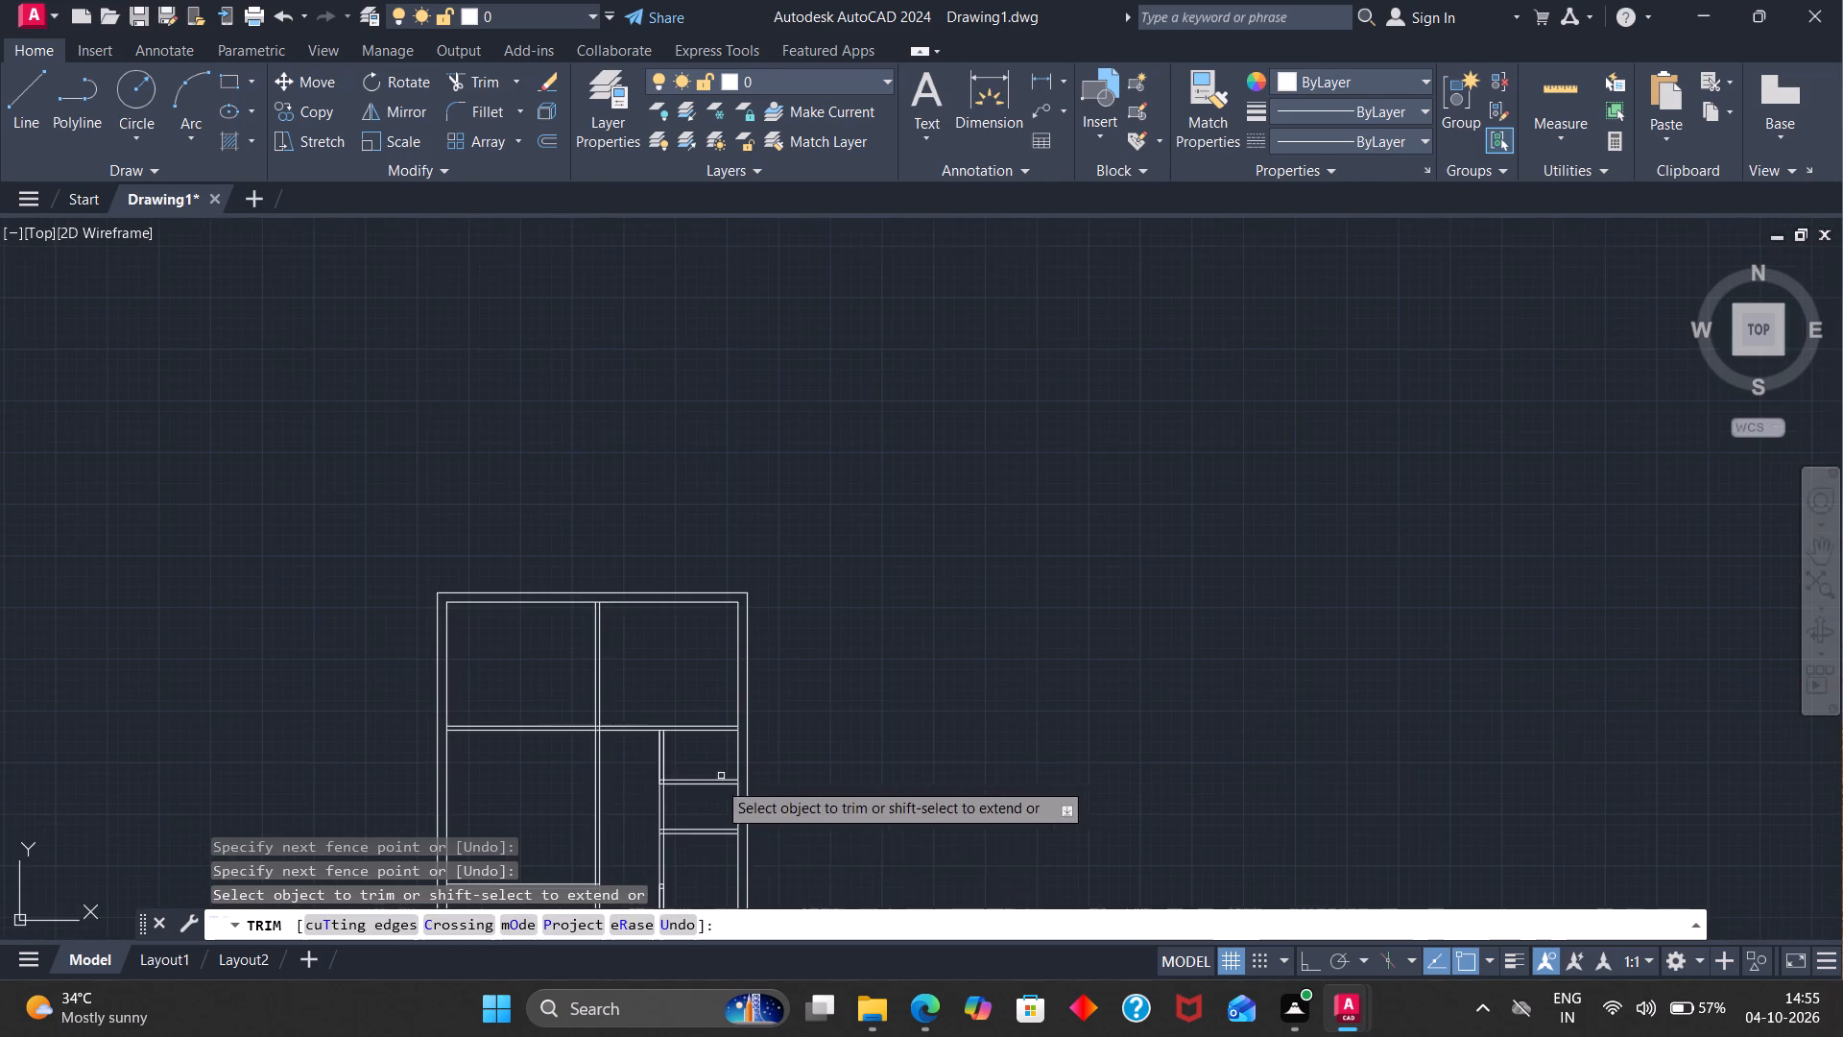
pyautogui.scroll(3, 550, 640)
pyautogui.scroll(-2, 658, 700)
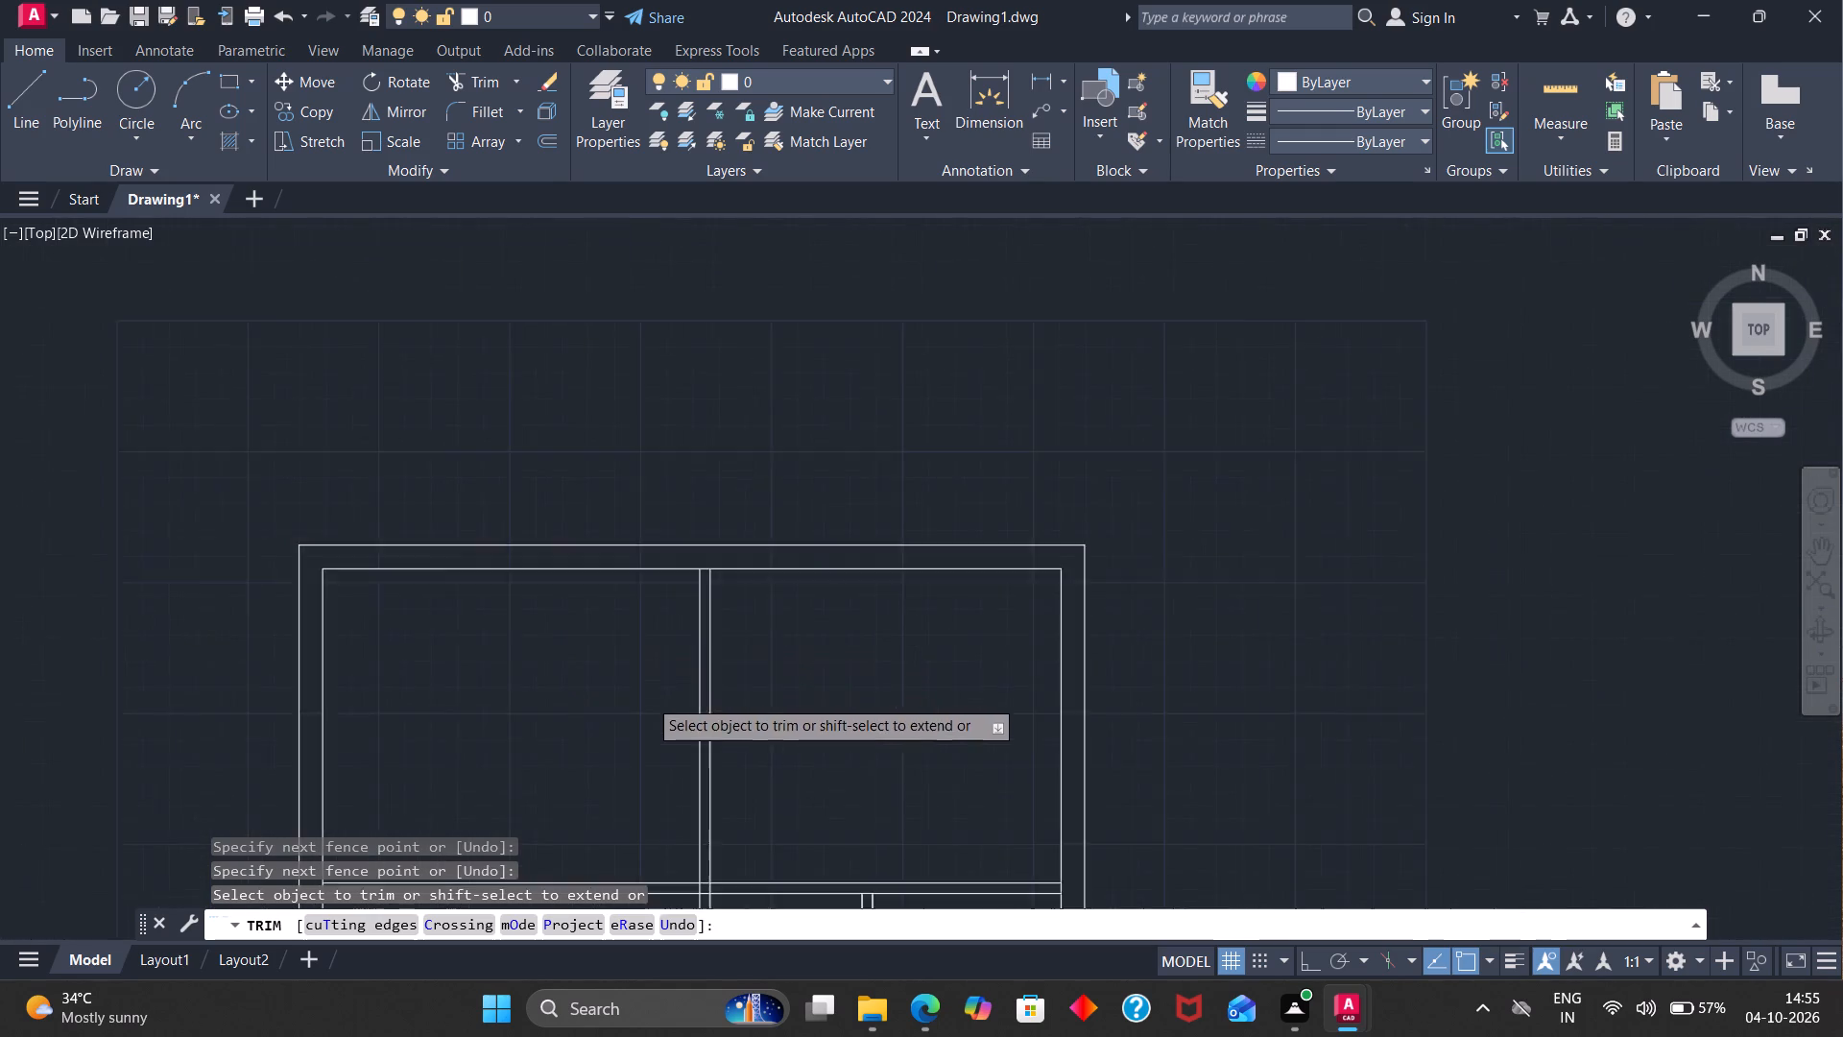
pyautogui.click(1825, 542)
pyautogui.moveTo(1094, 711); pyautogui.dragTo(1095, 711)
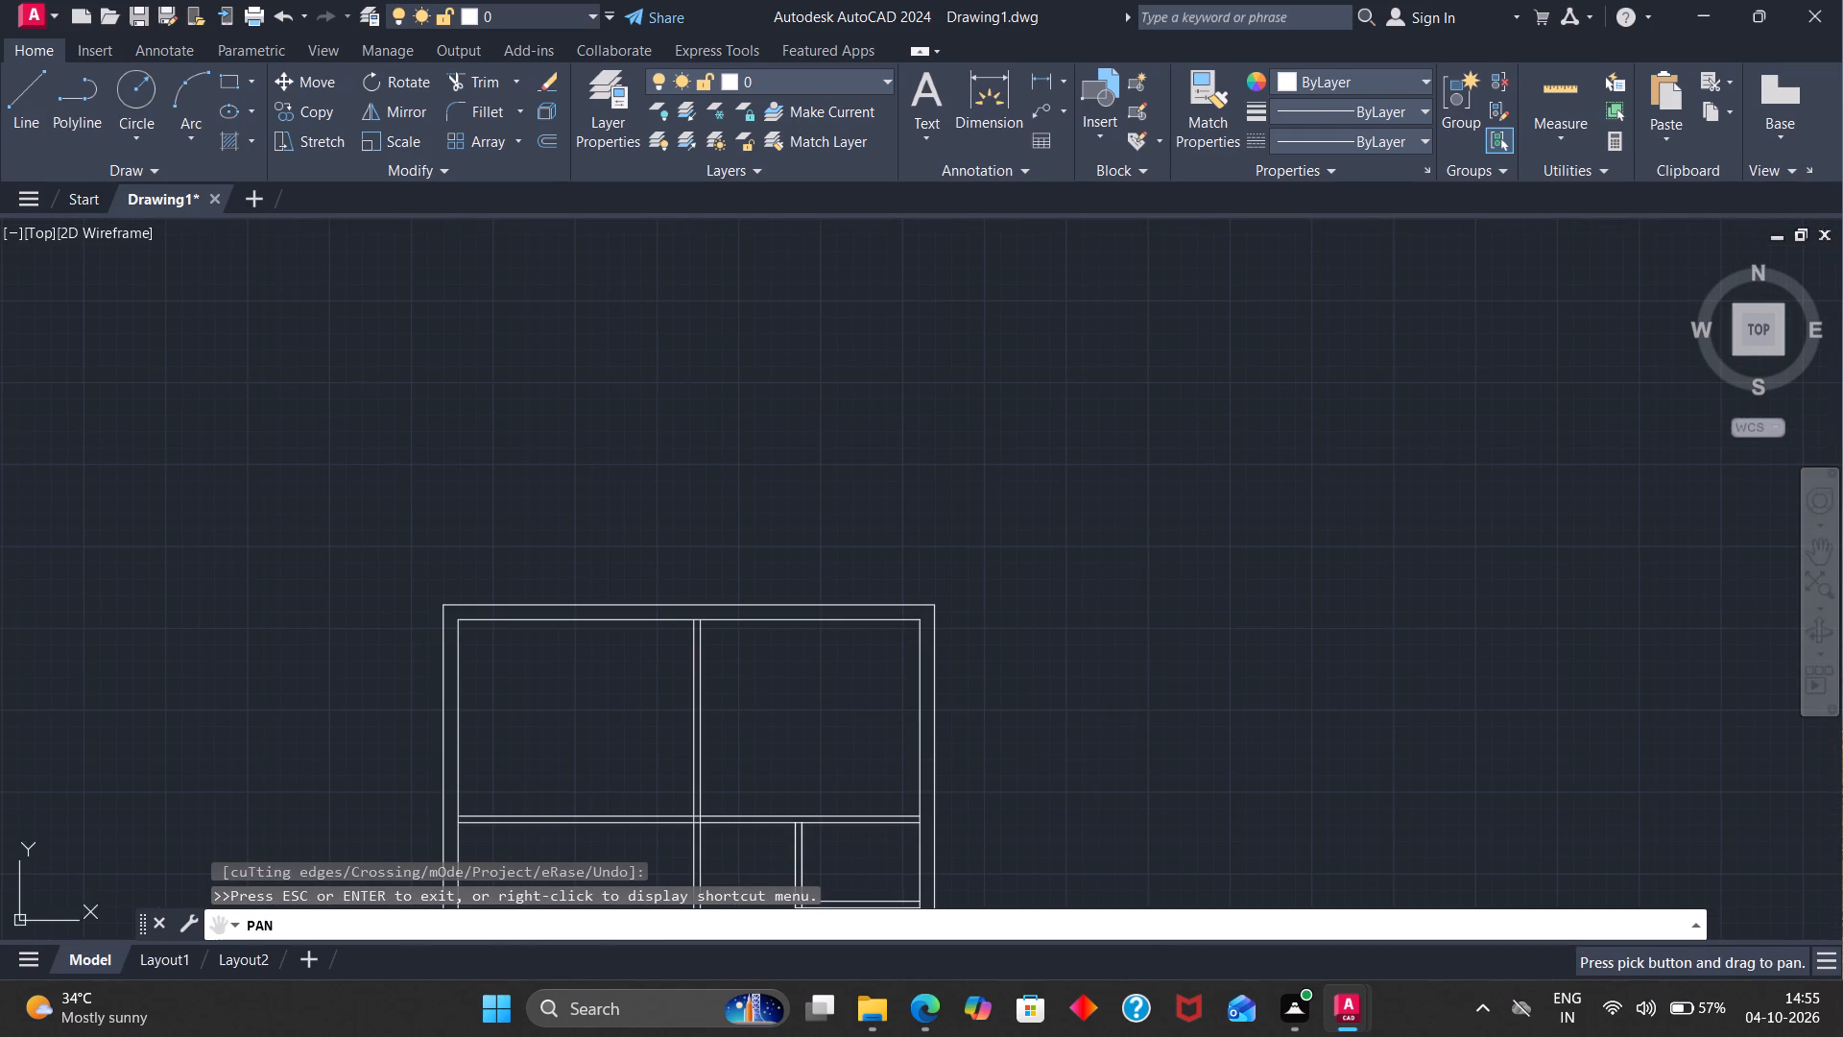
pyautogui.moveTo(1095, 711); pyautogui.dragTo(1472, 477)
pyautogui.moveTo(763, 711); pyautogui.dragTo(926, 582)
pyautogui.scroll(-1, 835, 737)
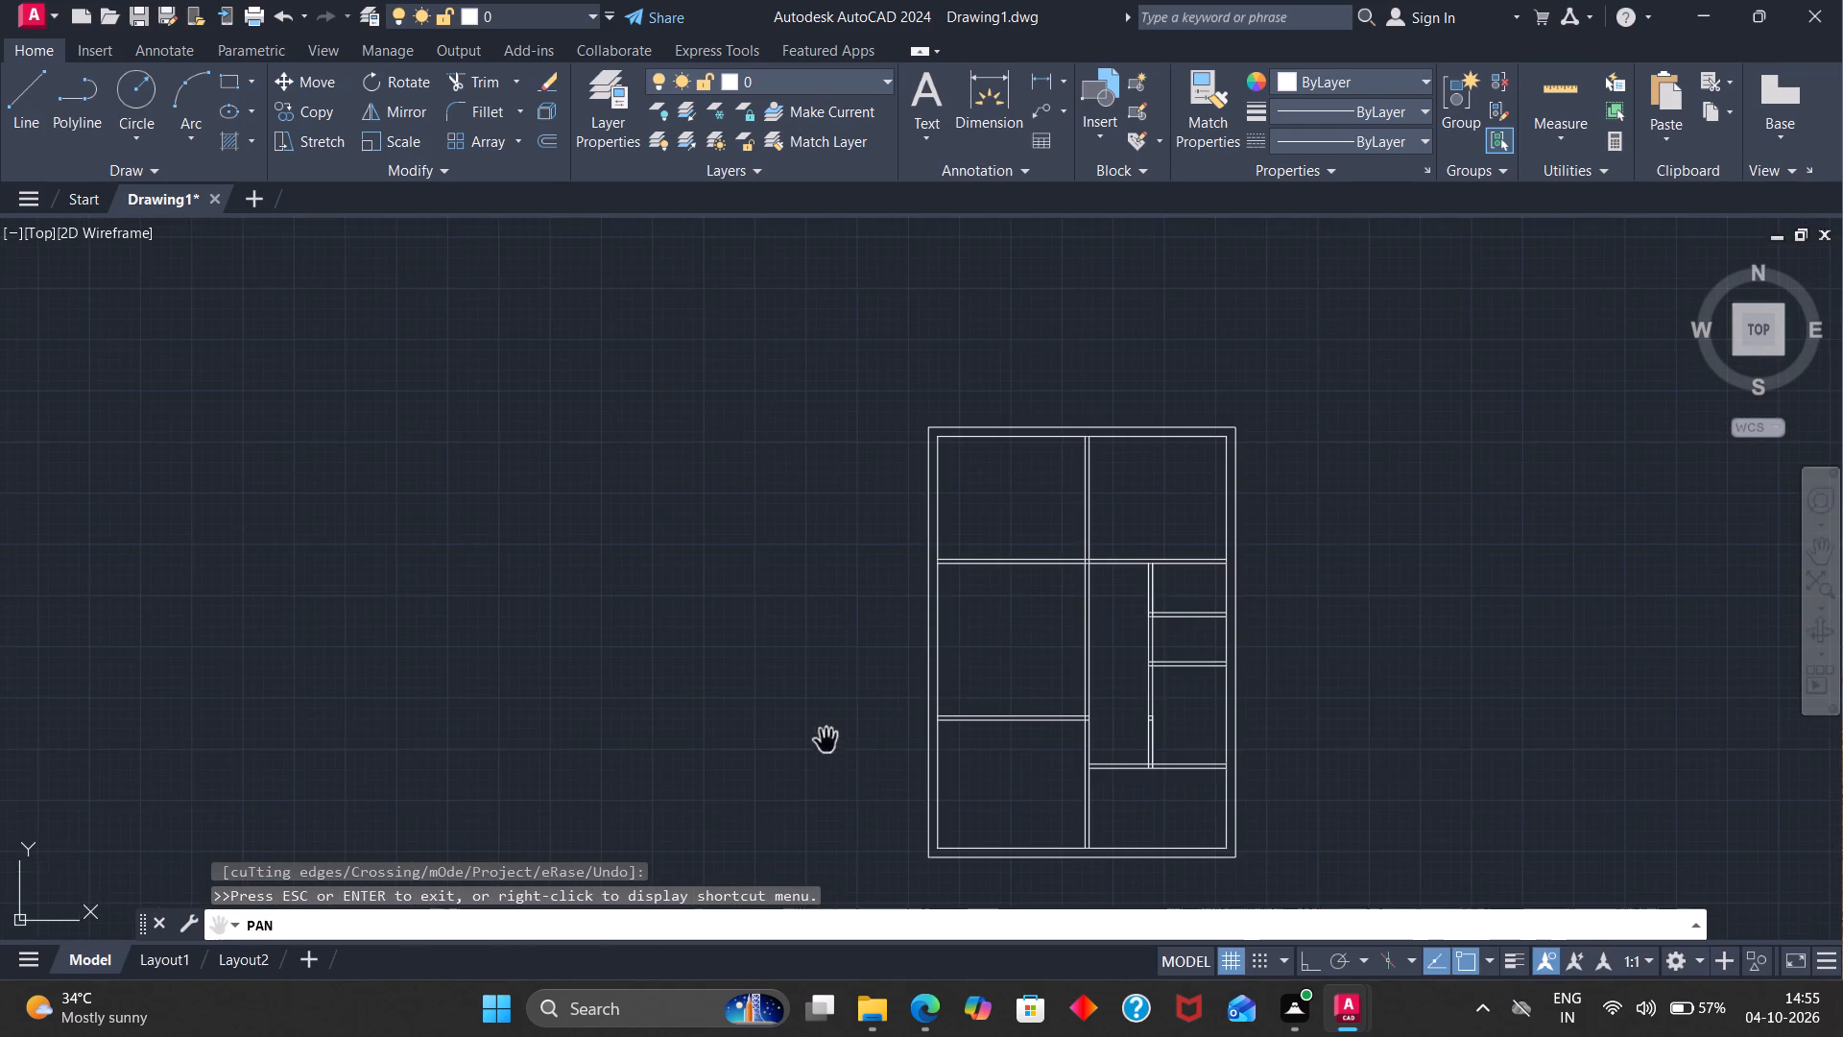
pyautogui.scroll(2, 1062, 670)
pyautogui.scroll(-1, 1062, 670)
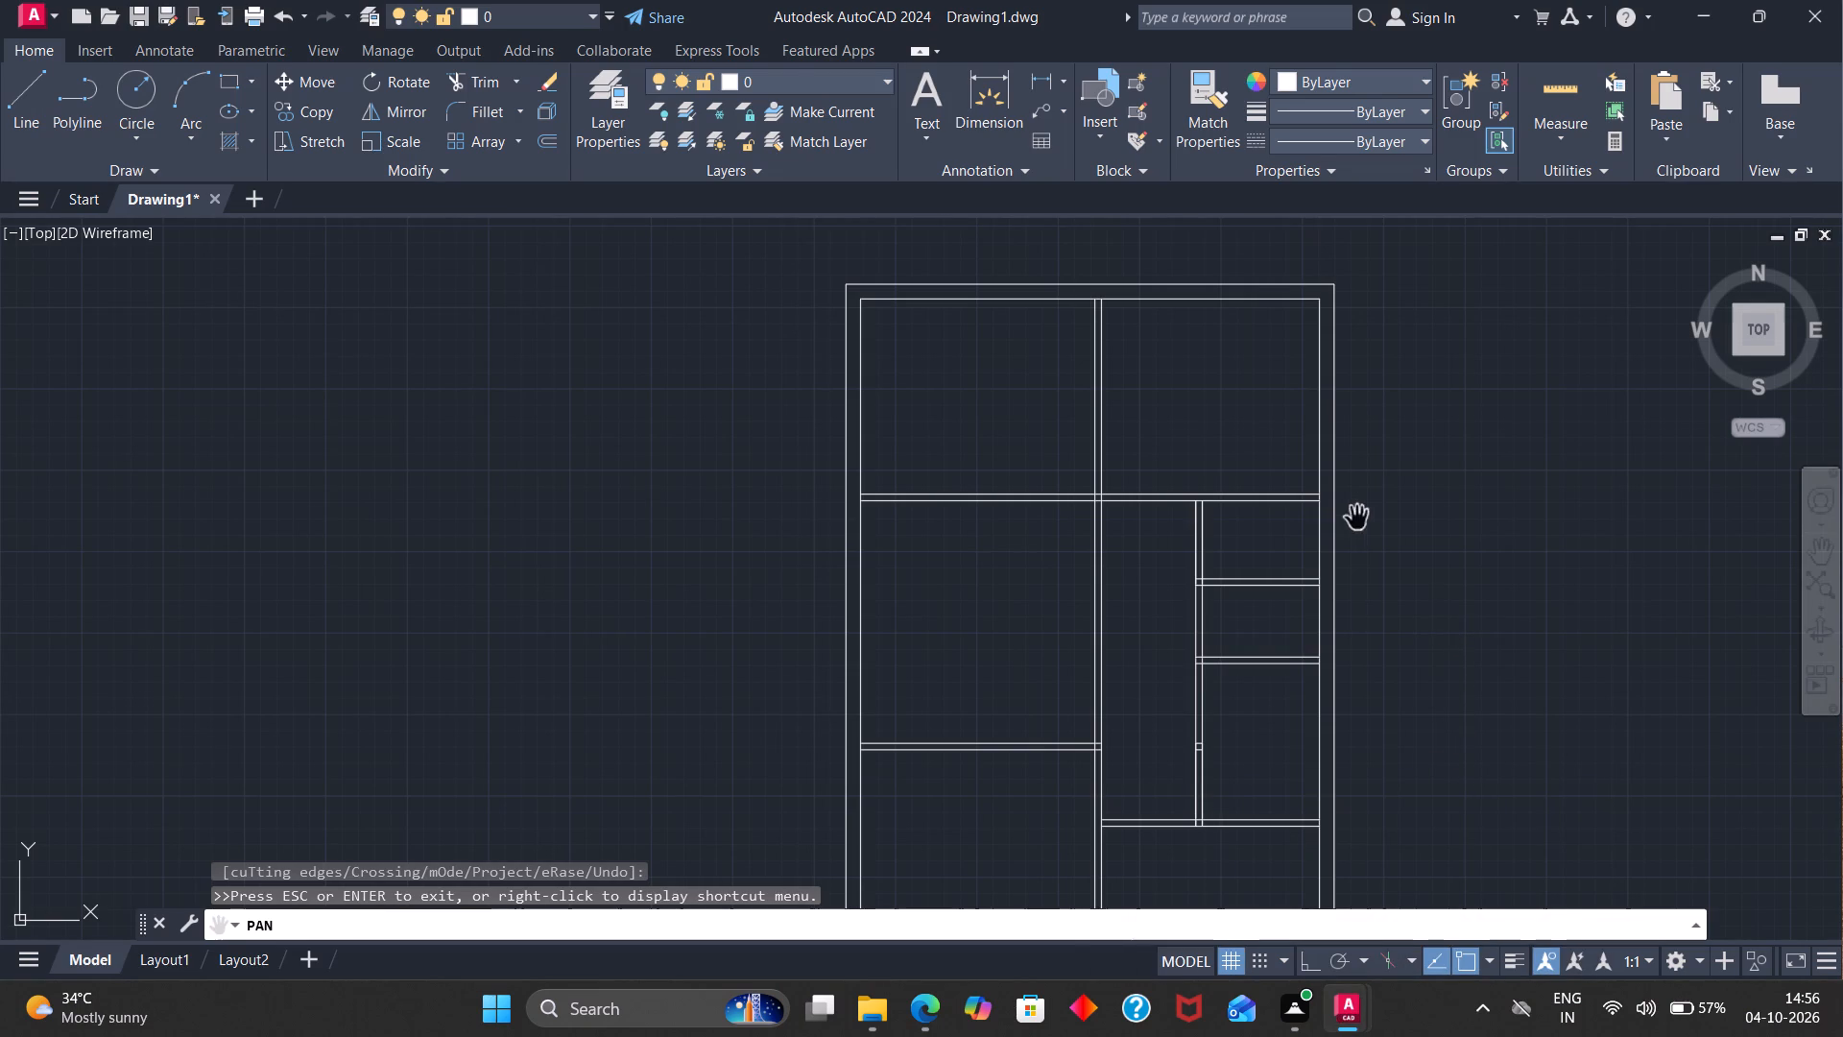
# Trim all four line segments inside the crossing of the central vertical partition and the upper horizontal partition, leaving the junction open.
pyautogui.scroll(4, 1076, 495)
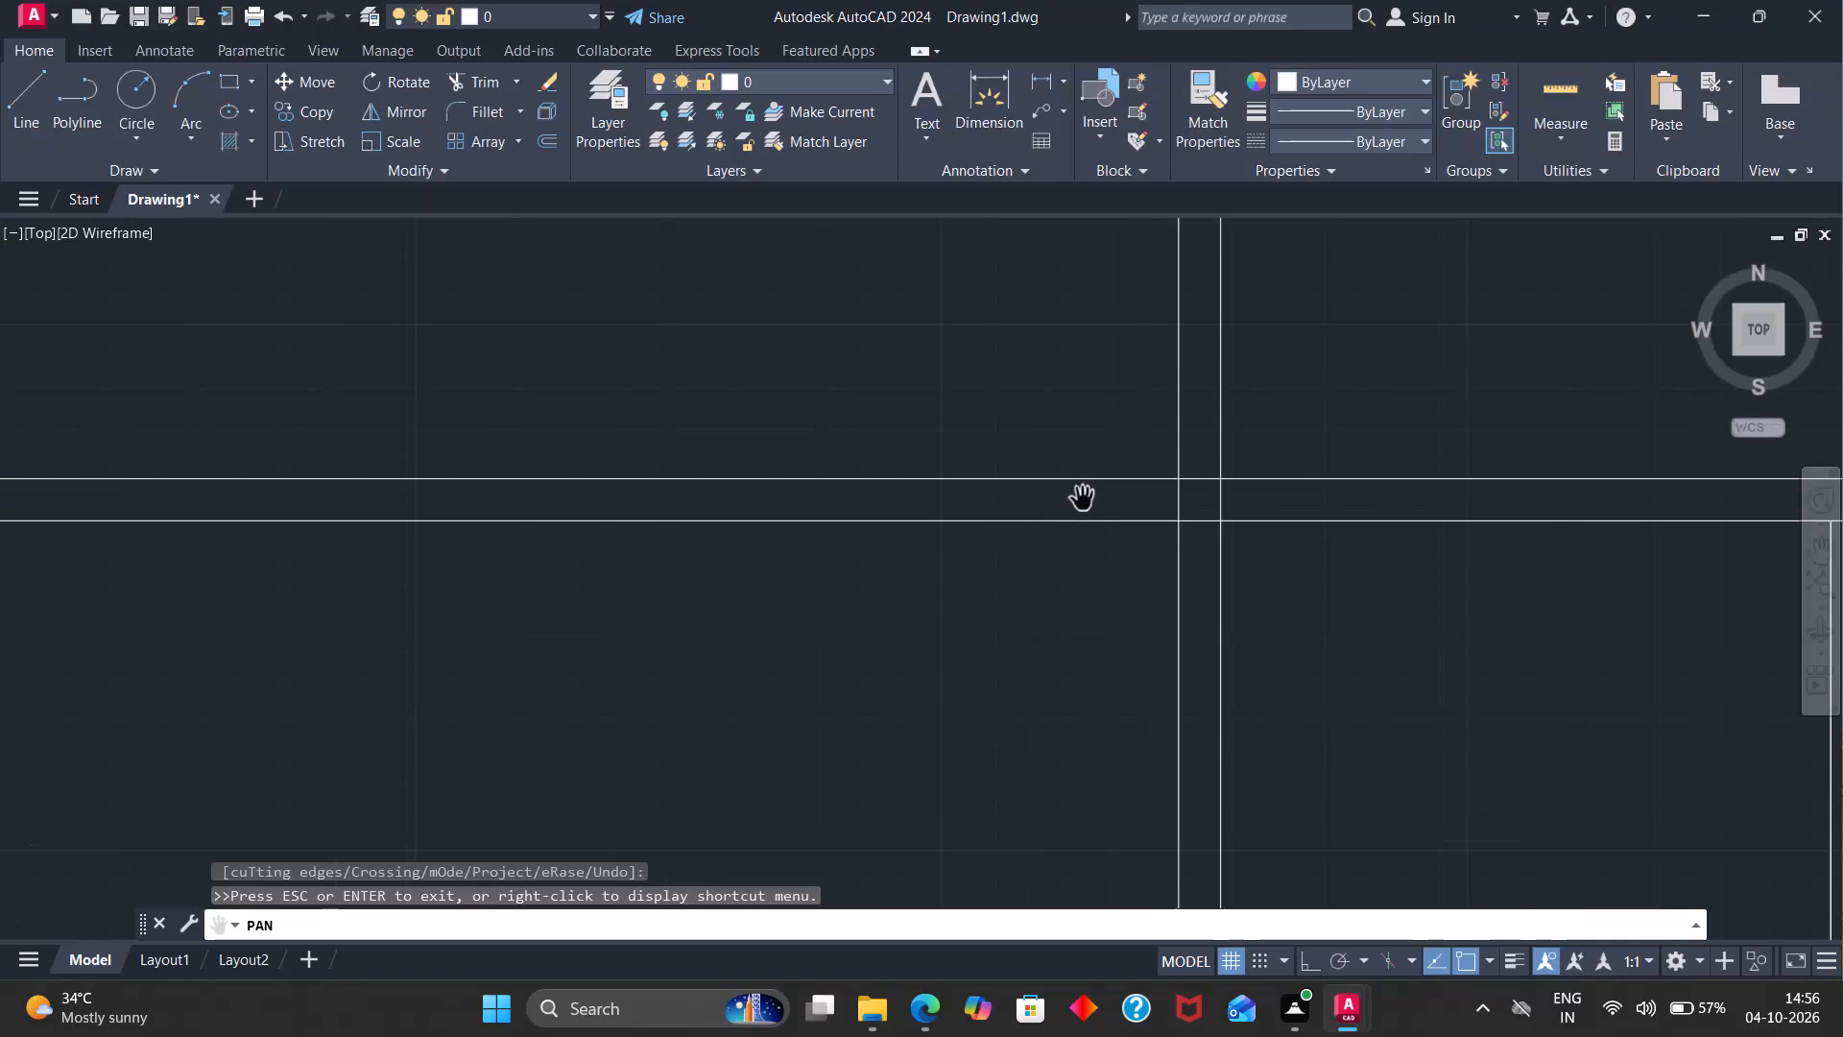
pyautogui.scroll(1, 1083, 497)
pyautogui.scroll(-3, 863, 349)
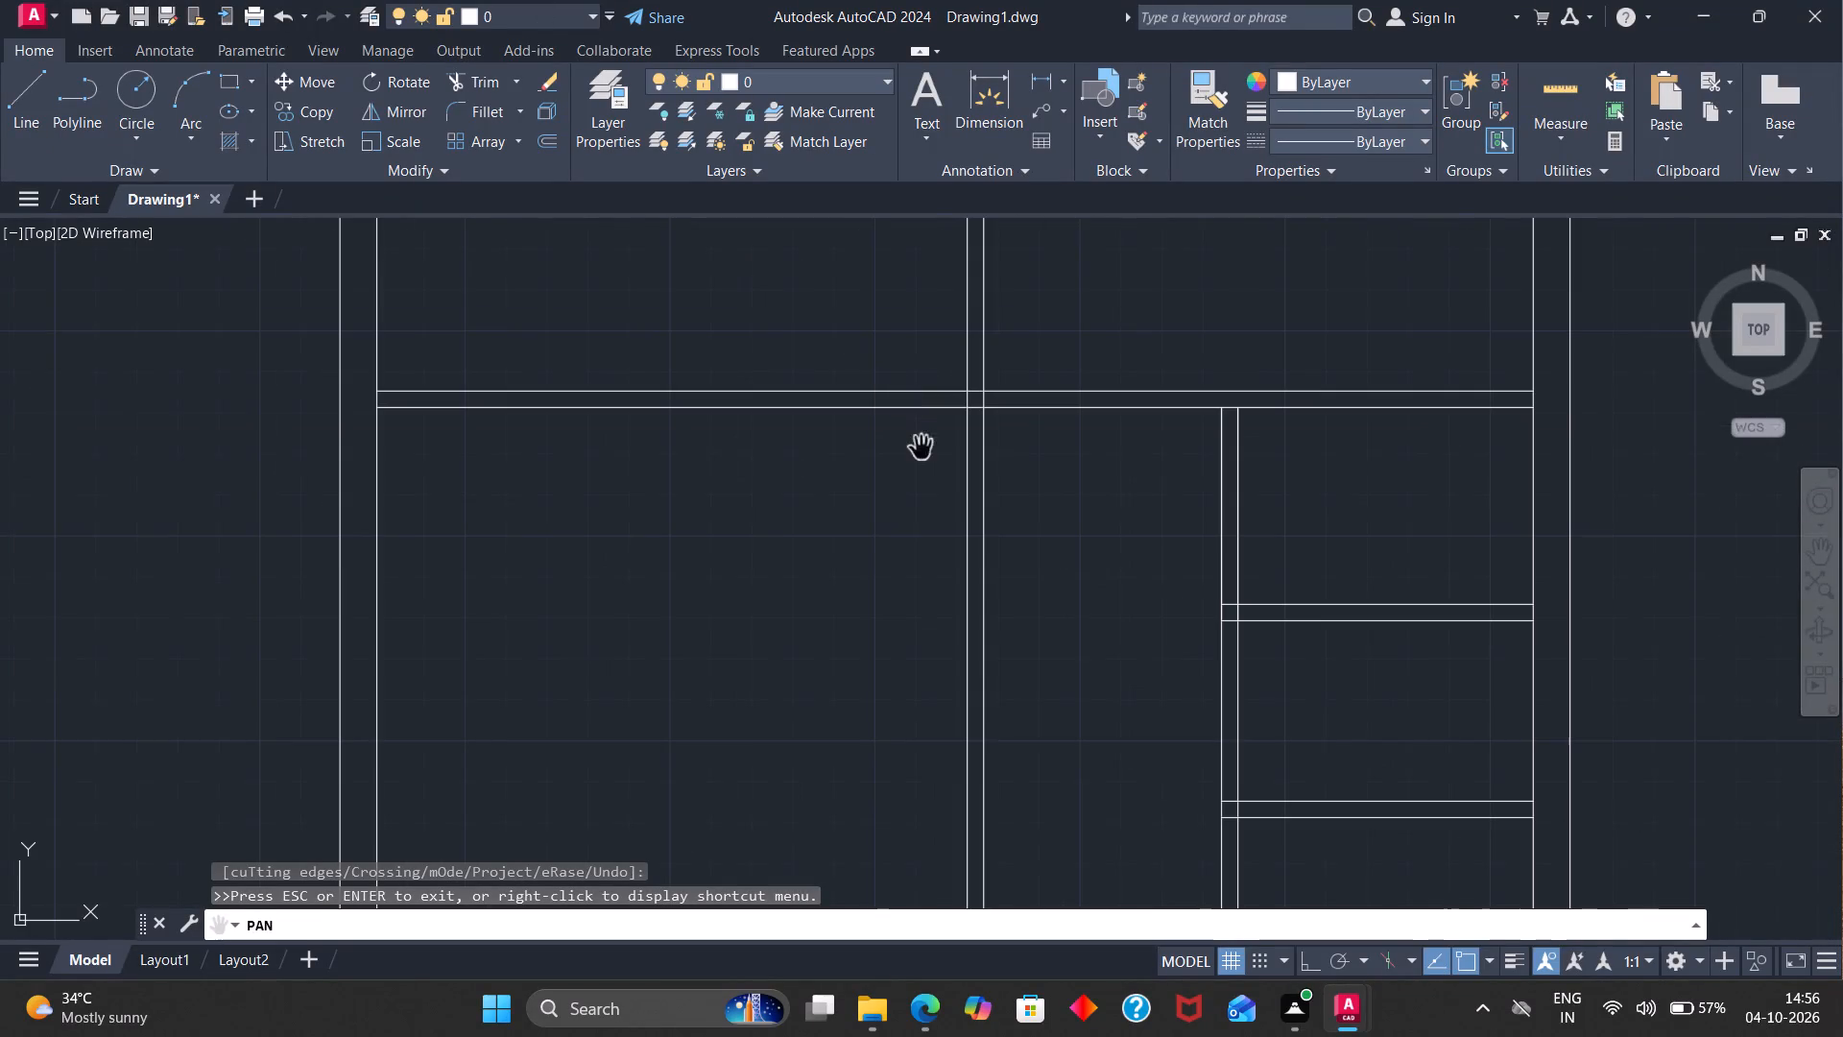
pyautogui.click(463, 75)
pyautogui.scroll(2, 906, 374)
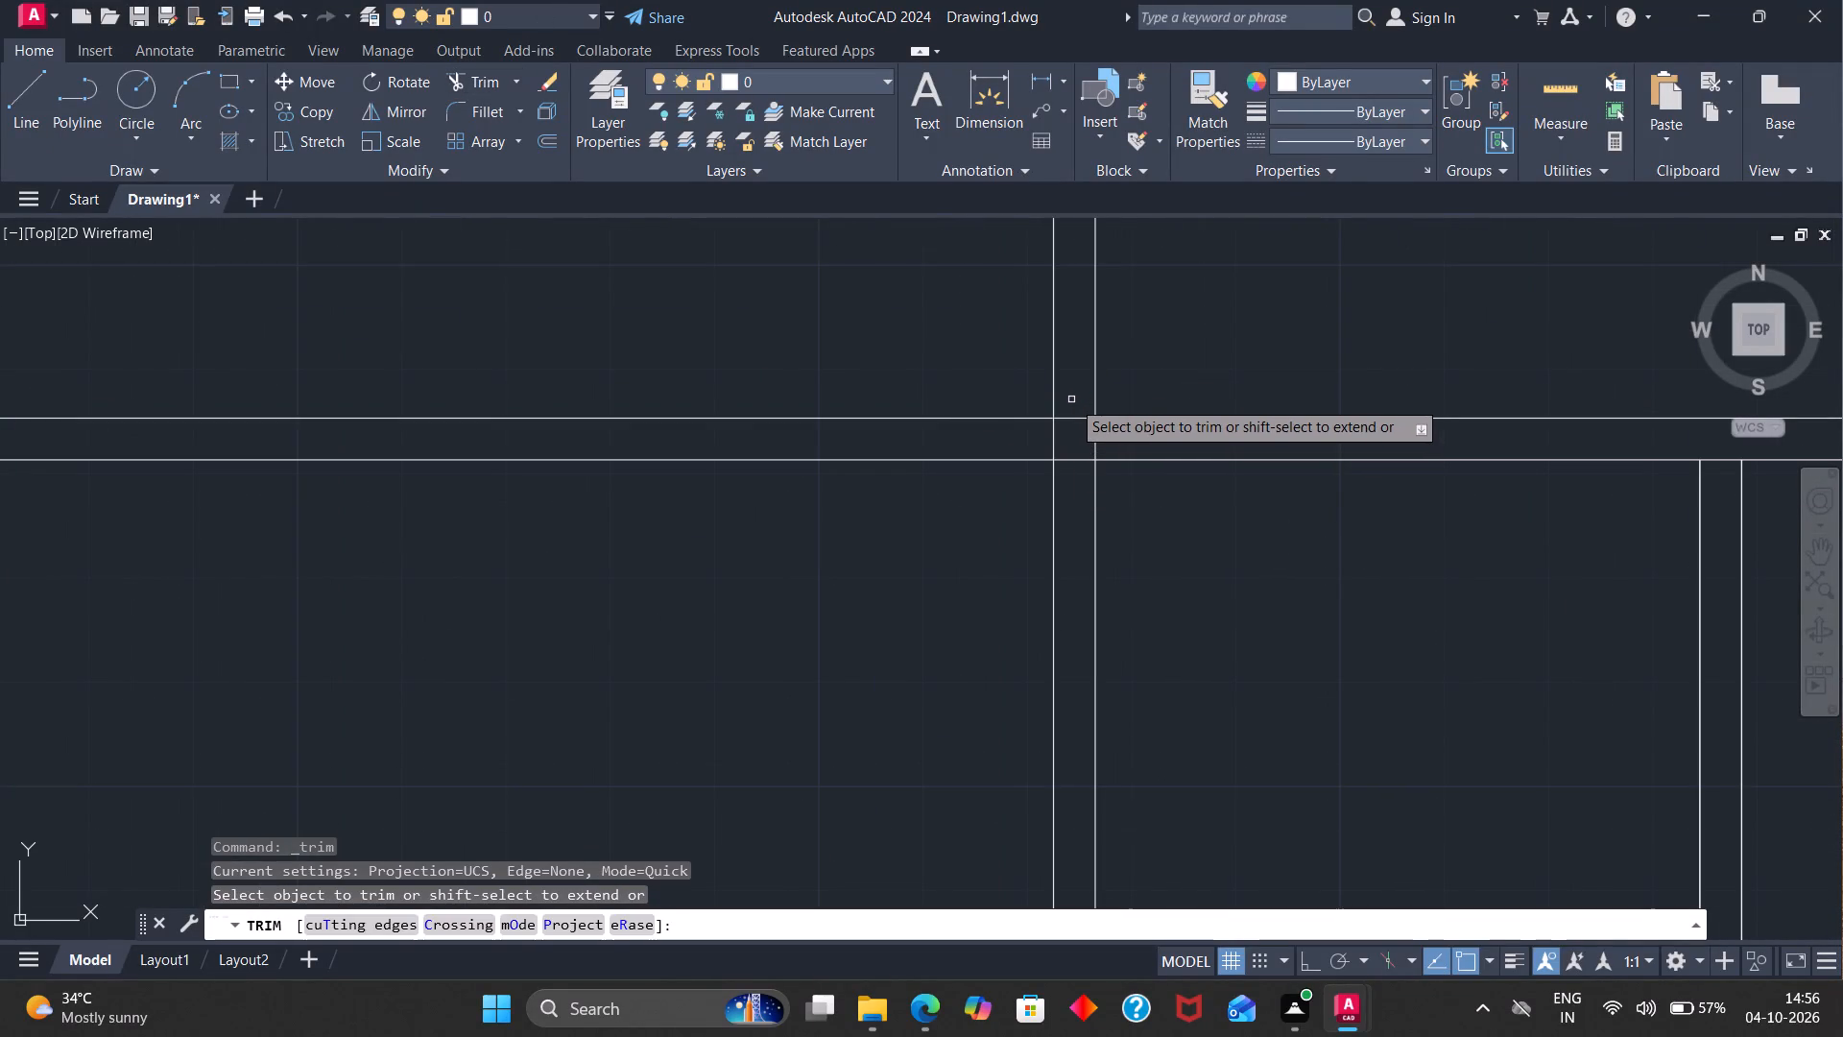
pyautogui.moveTo(1070, 394); pyautogui.dragTo(1073, 408)
pyautogui.moveTo(1071, 391); pyautogui.dragTo(1076, 440)
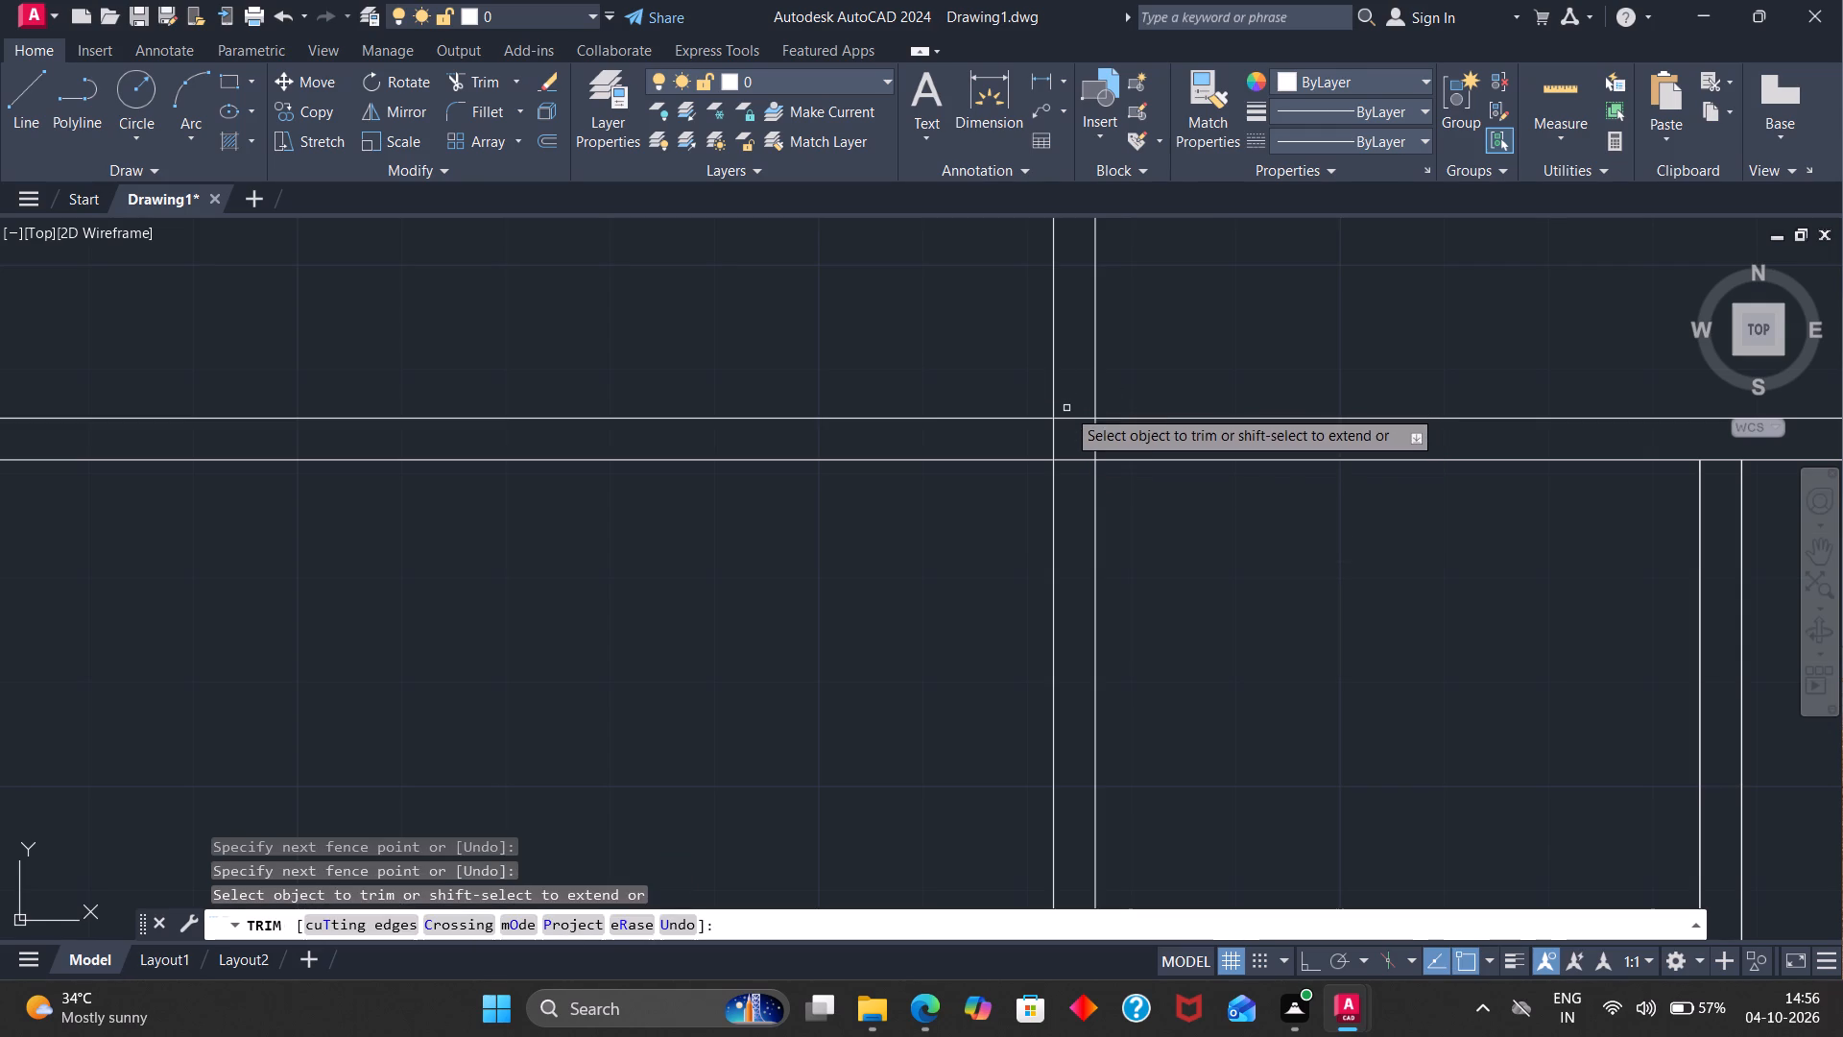
pyautogui.click(1066, 416)
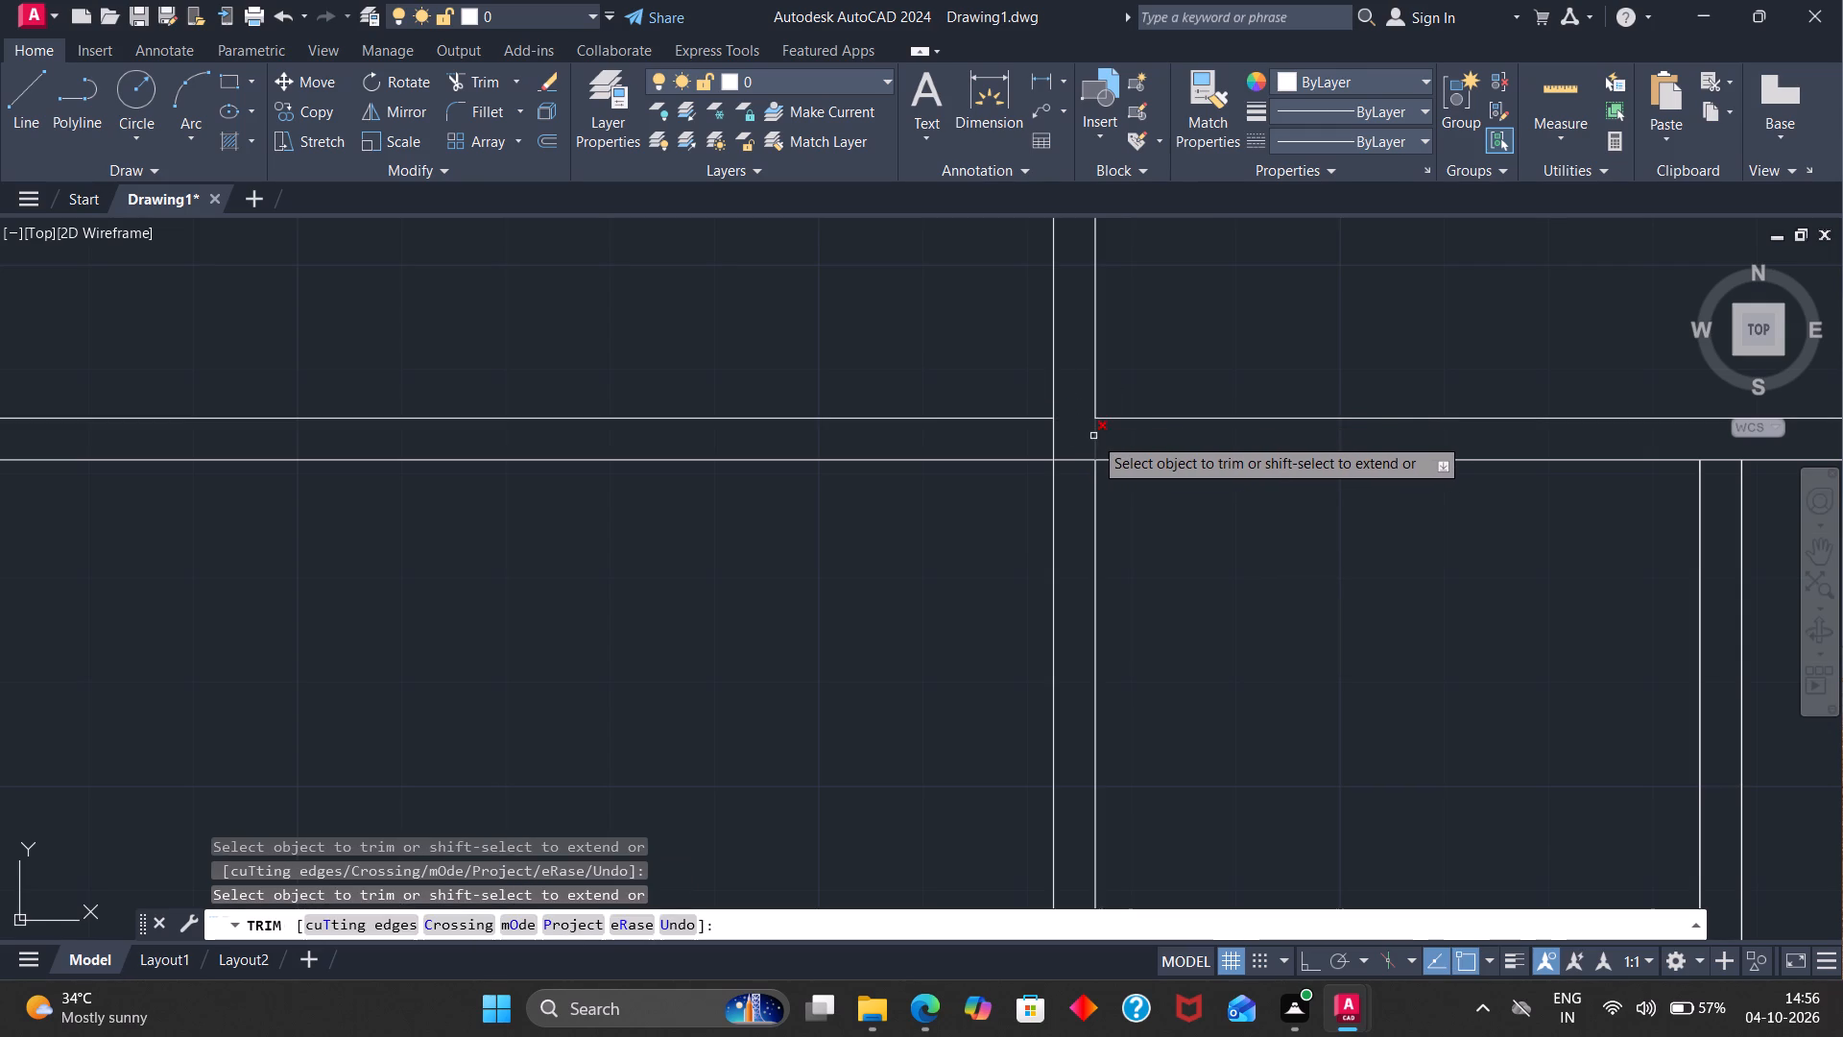
pyautogui.click(1095, 435)
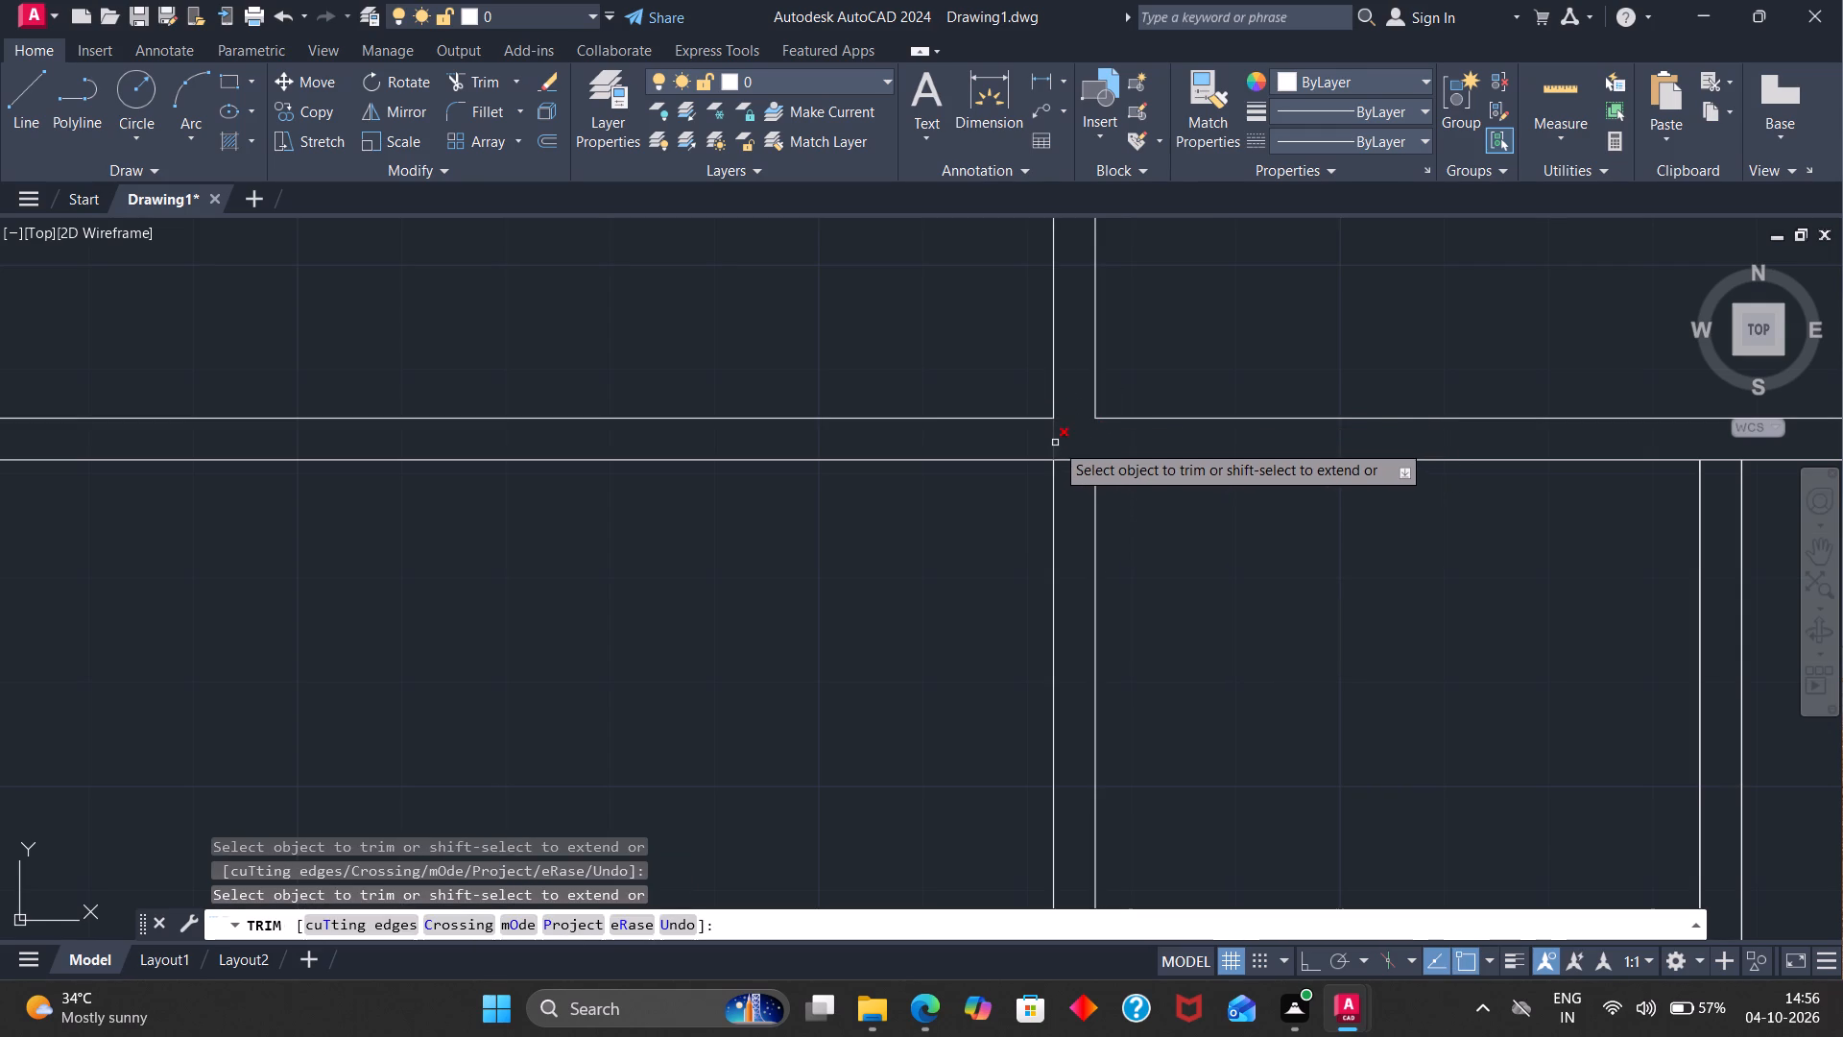
pyautogui.click(1055, 443)
pyautogui.click(1066, 458)
pyautogui.scroll(-1, 1077, 487)
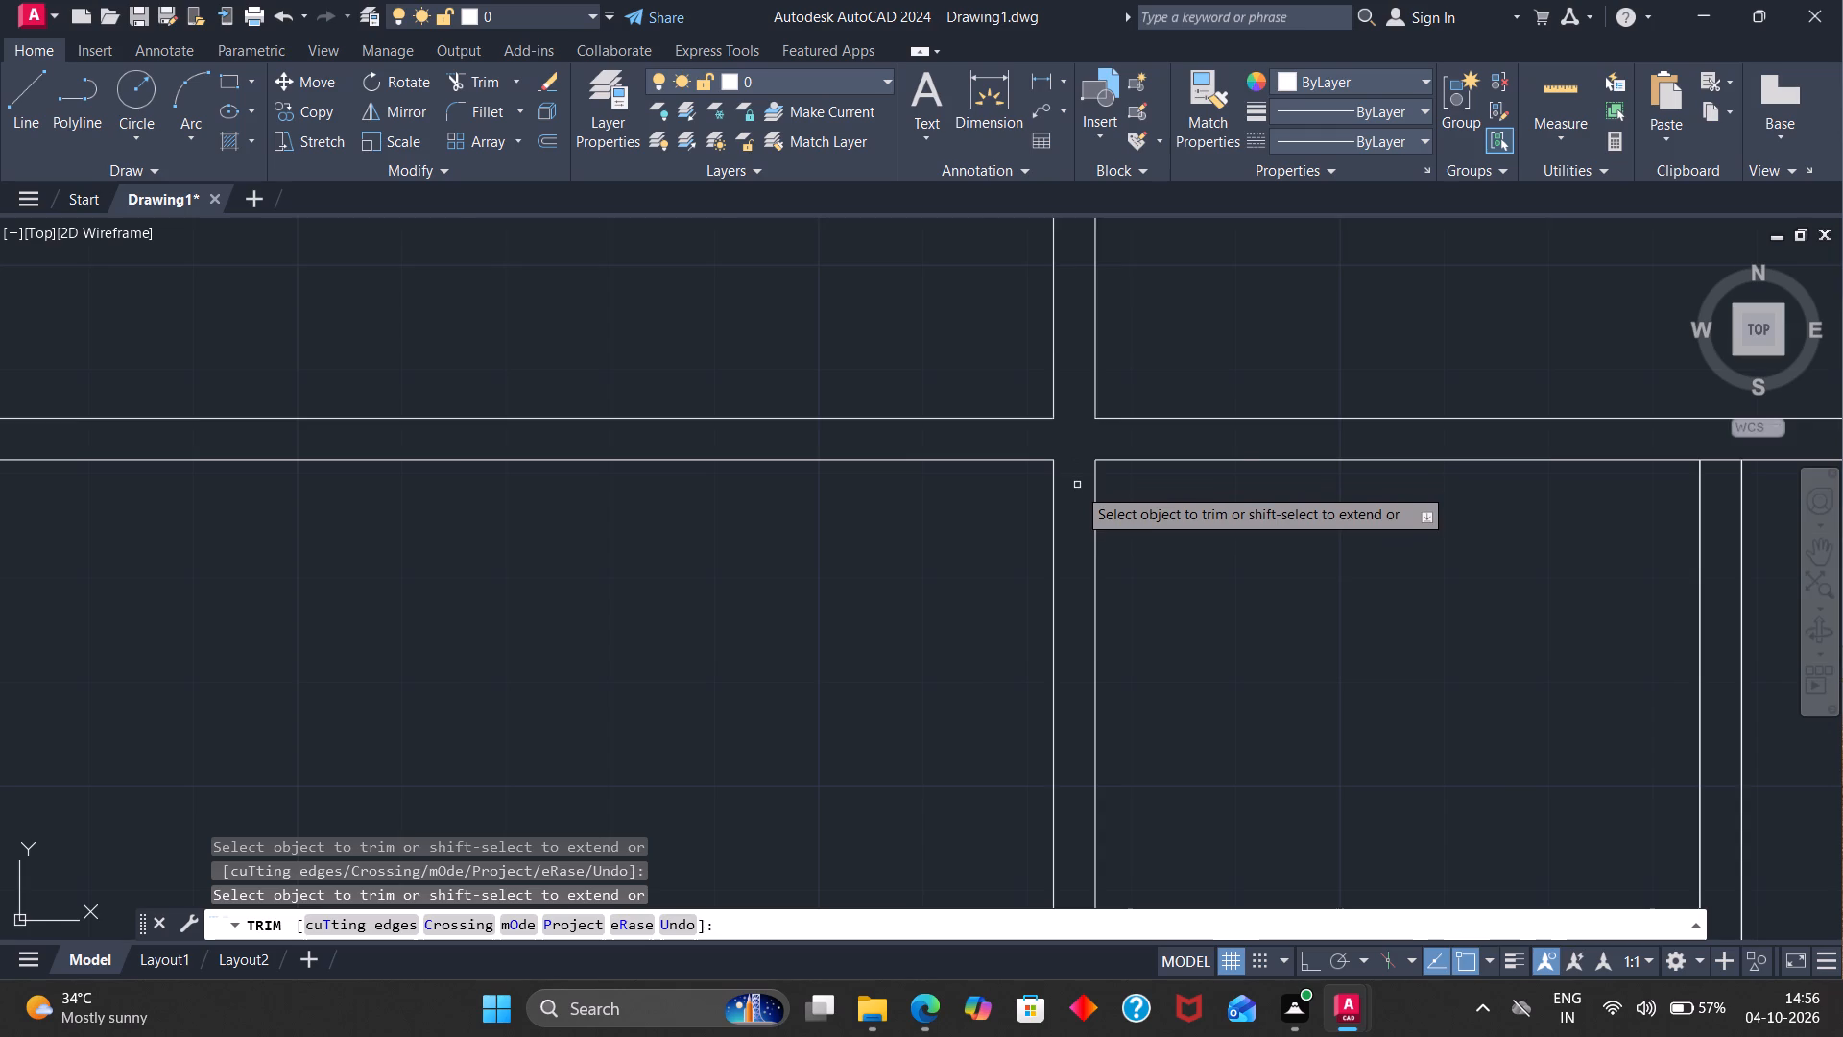
pyautogui.scroll(-1, 1067, 488)
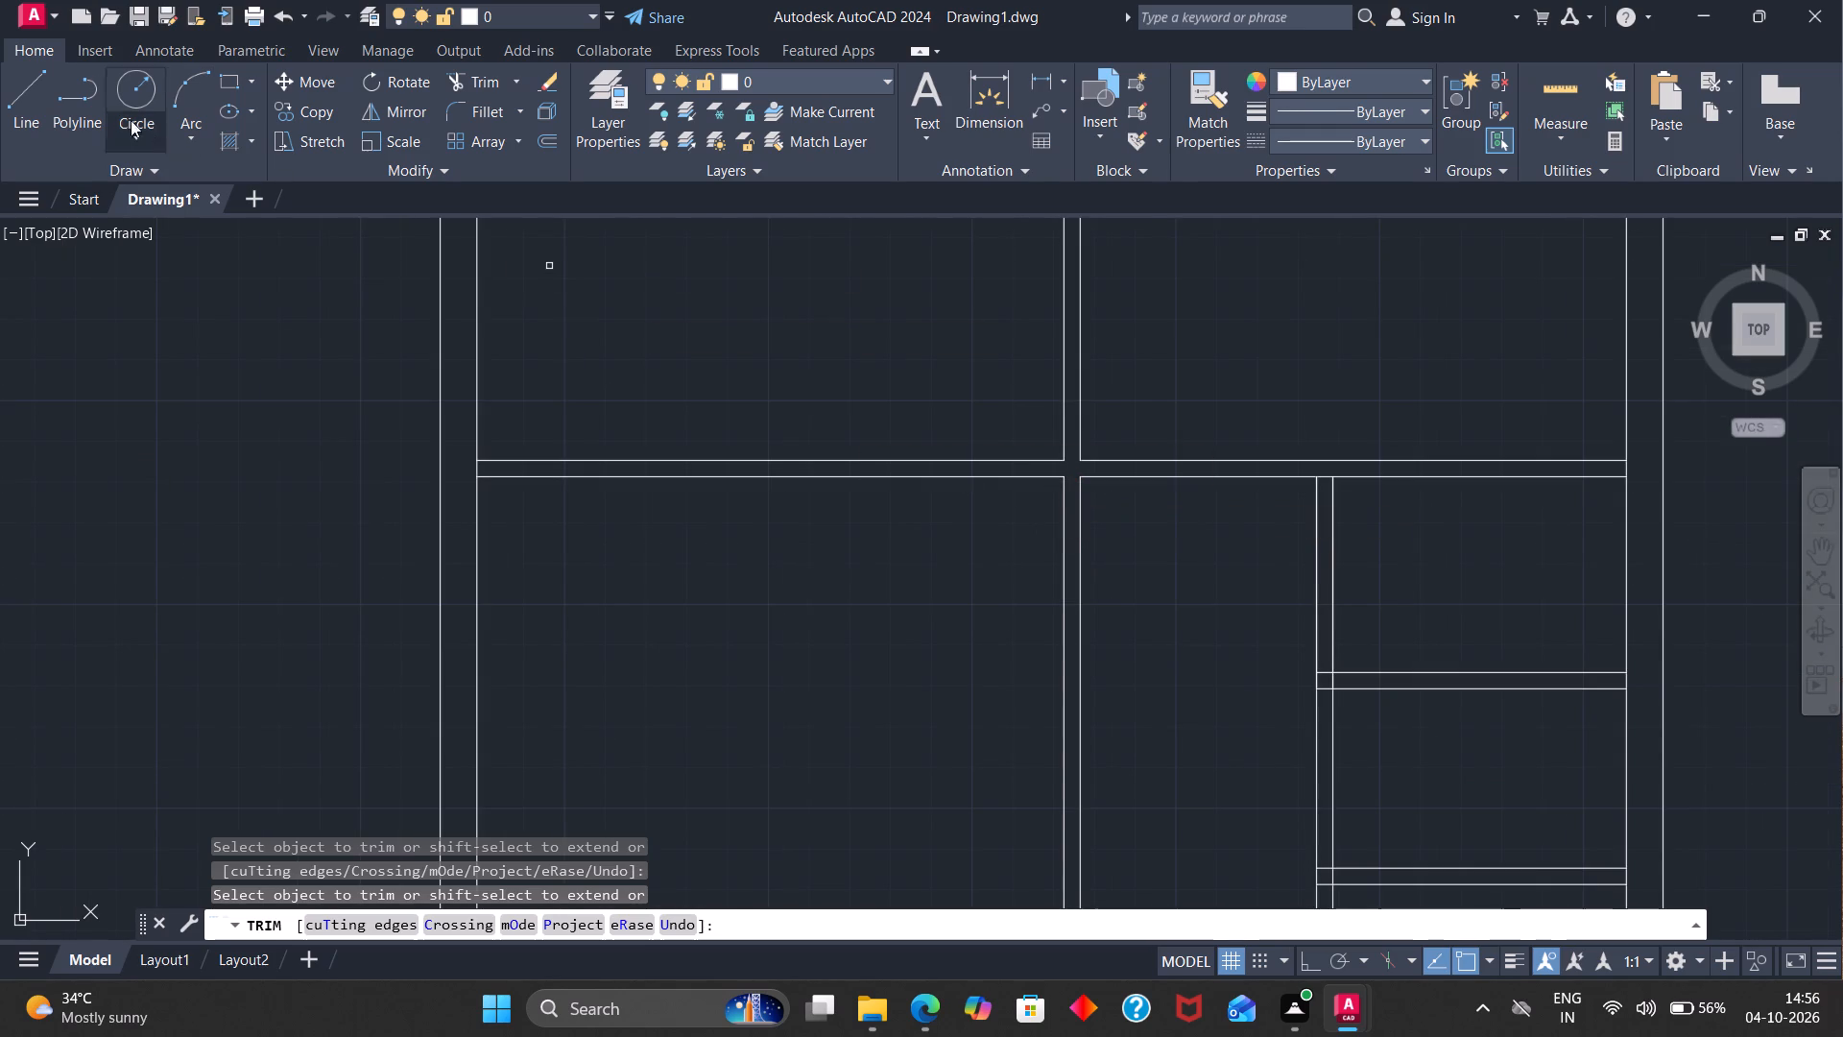
# With Ortho on, draw a 4" vertical line across the upper horizontal partition's left-hand end at the central junction.
pyautogui.click(39, 95)
pyautogui.scroll(2, 1049, 422)
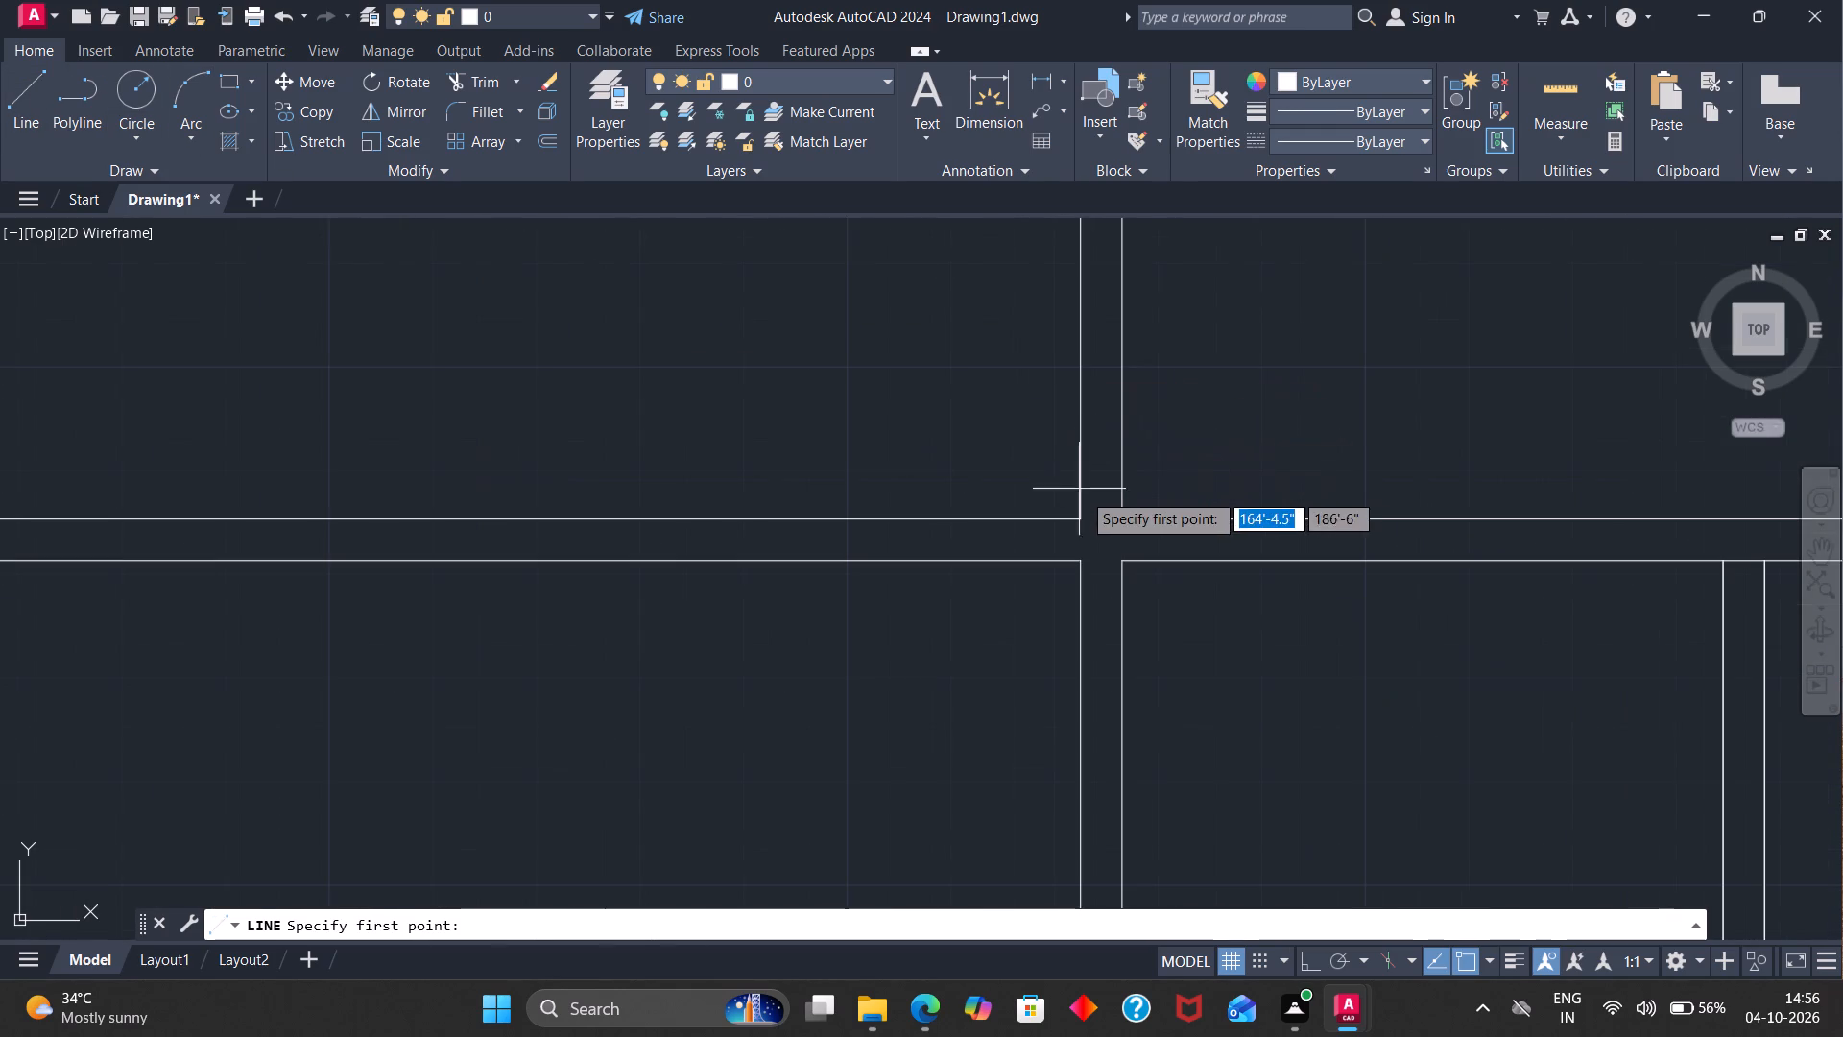
pyautogui.click(1084, 521)
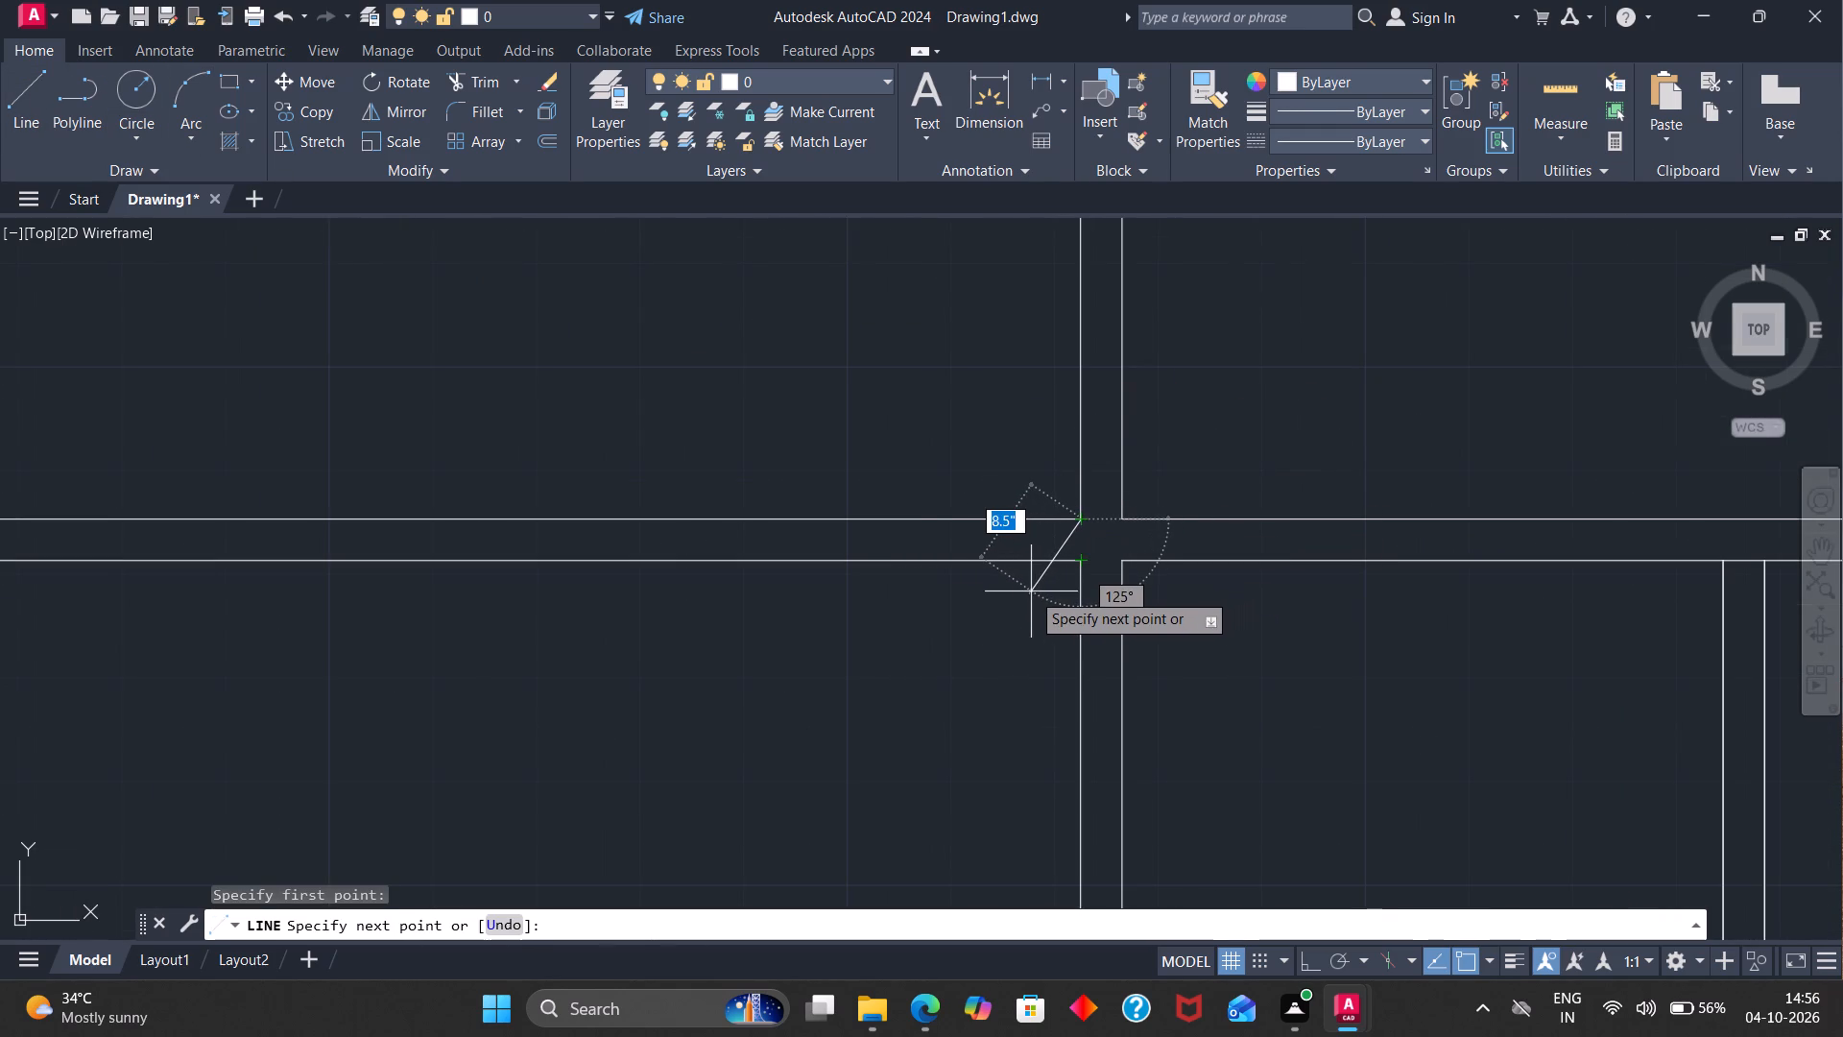
pyautogui.press('F9')
pyautogui.press('F9')
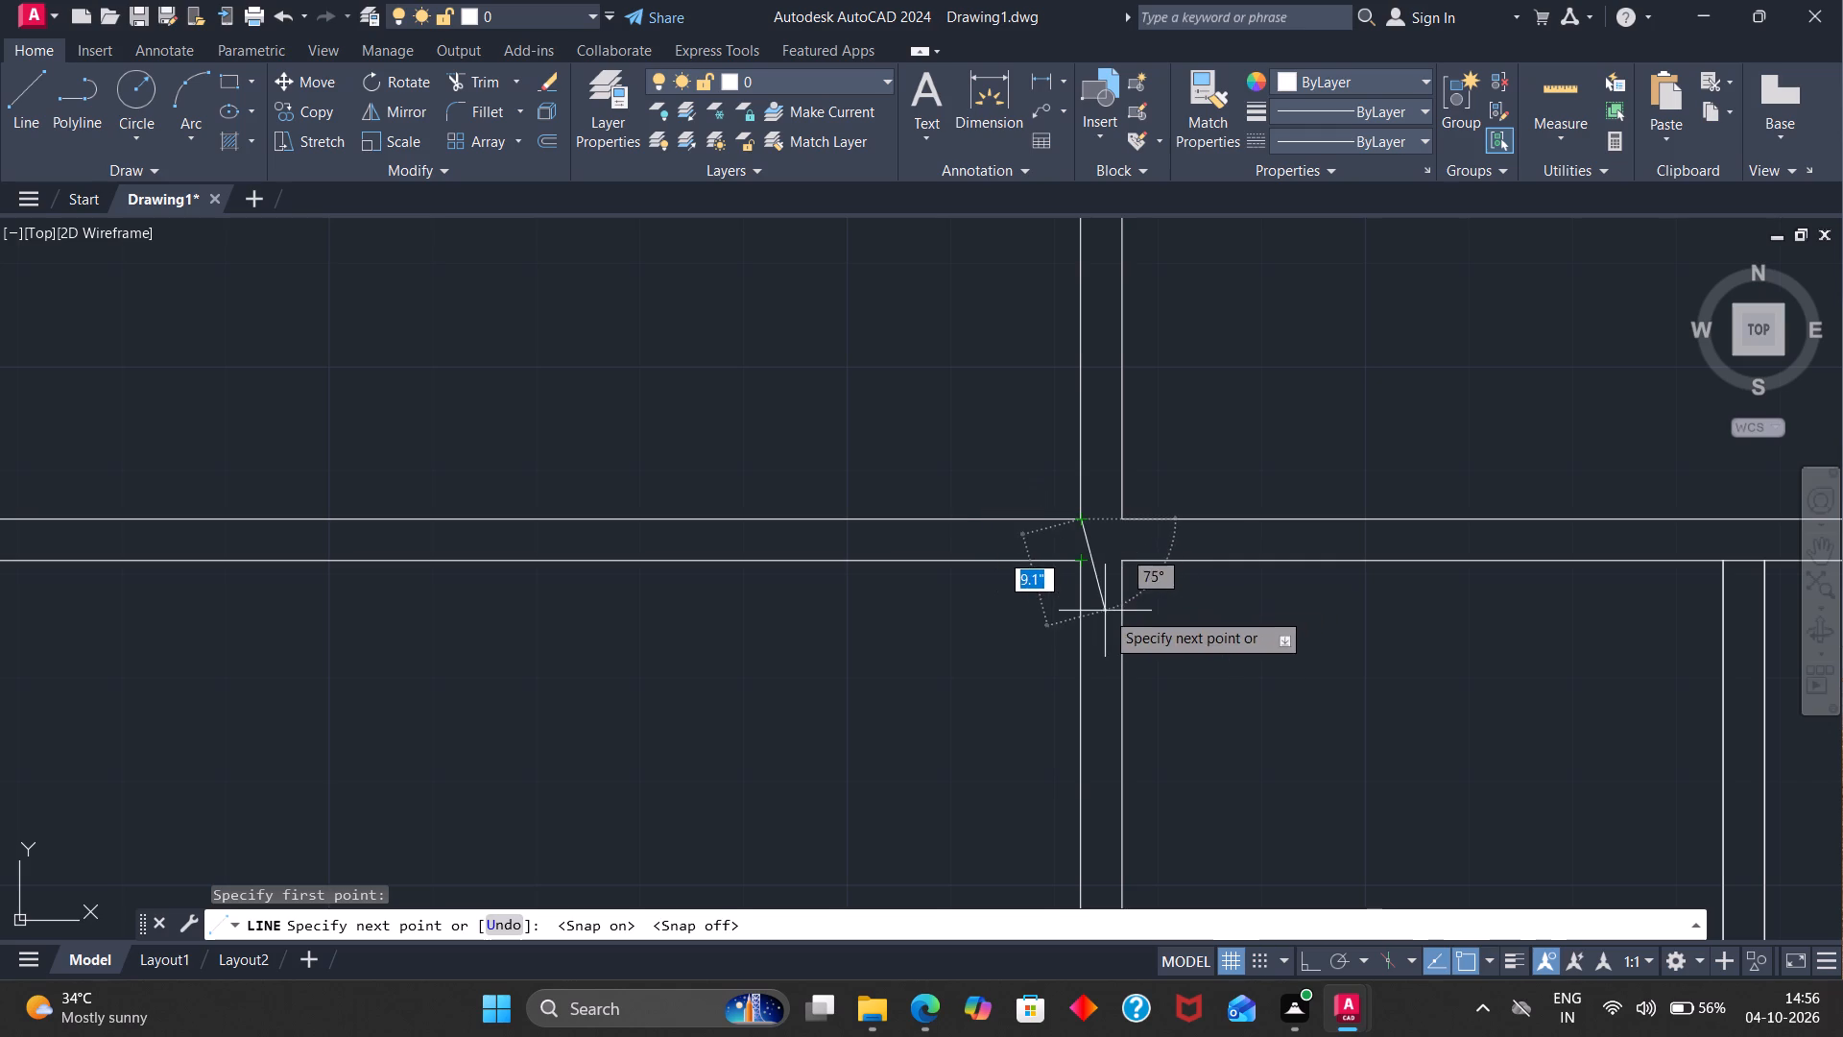
pyautogui.press('F8')
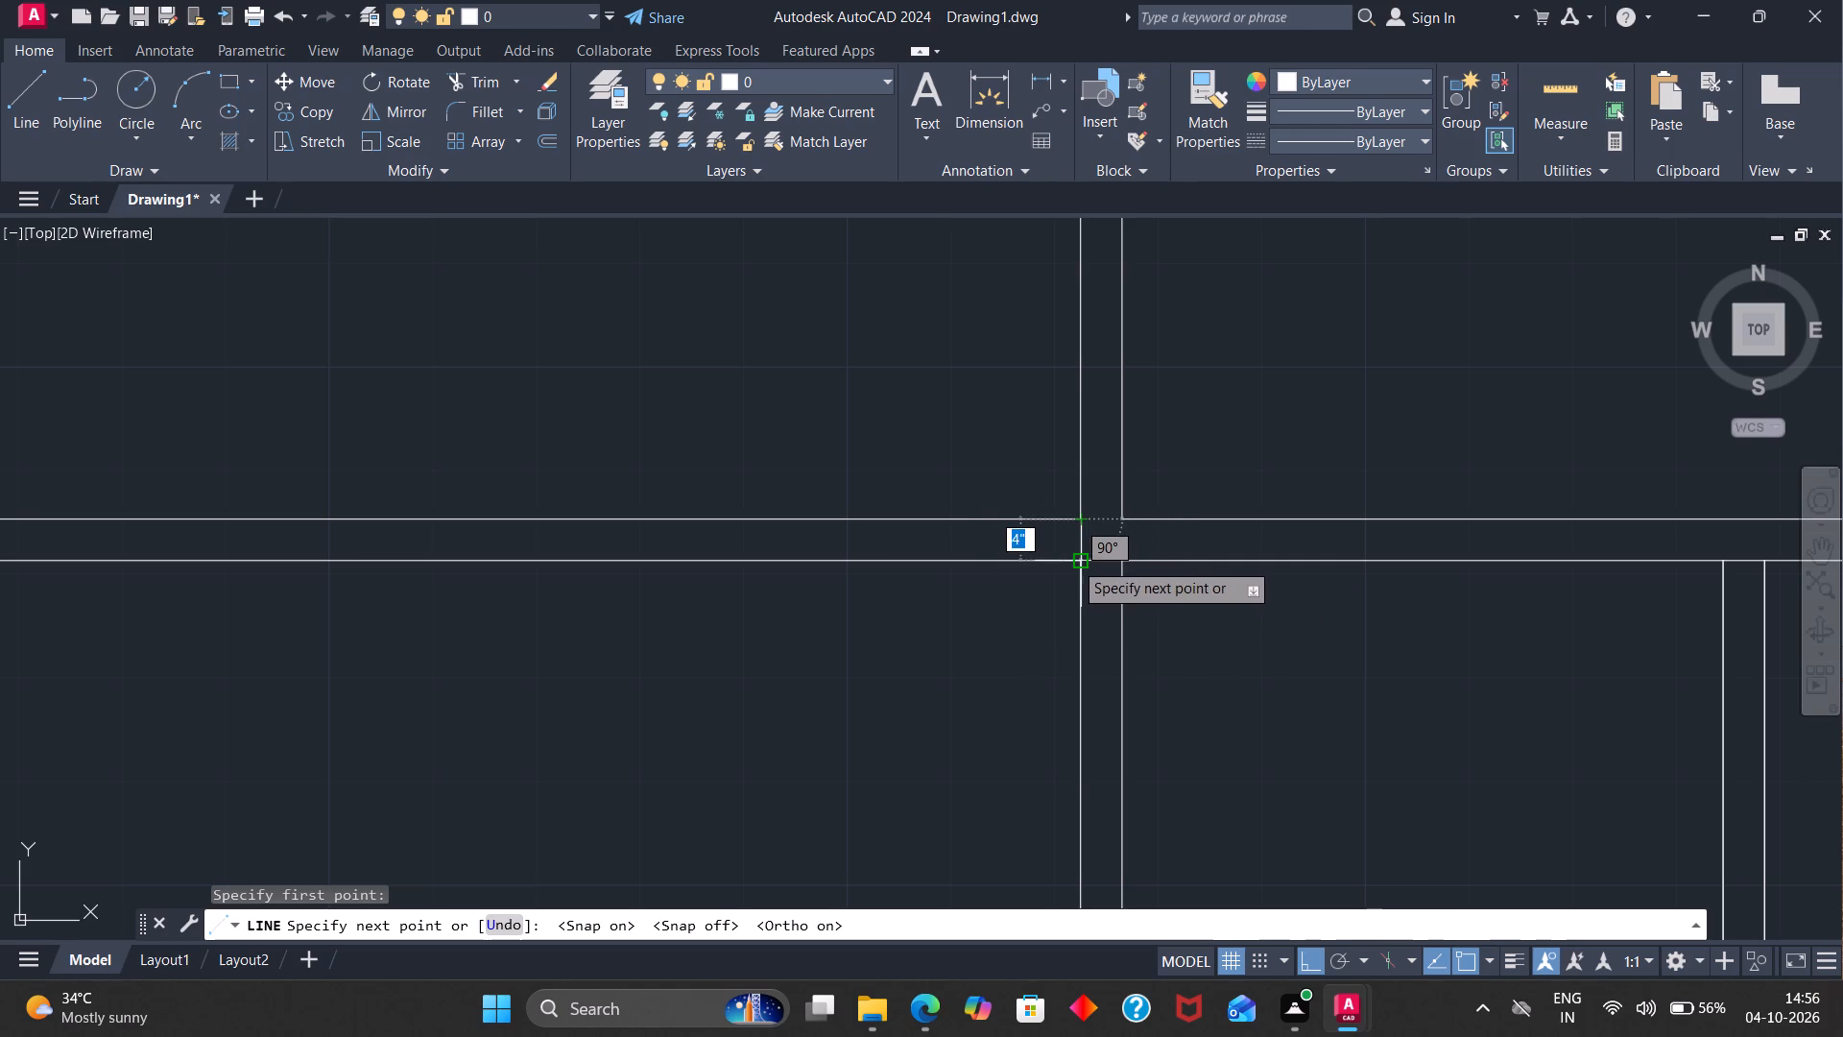
pyautogui.click(1072, 561)
pyautogui.press('Escape')
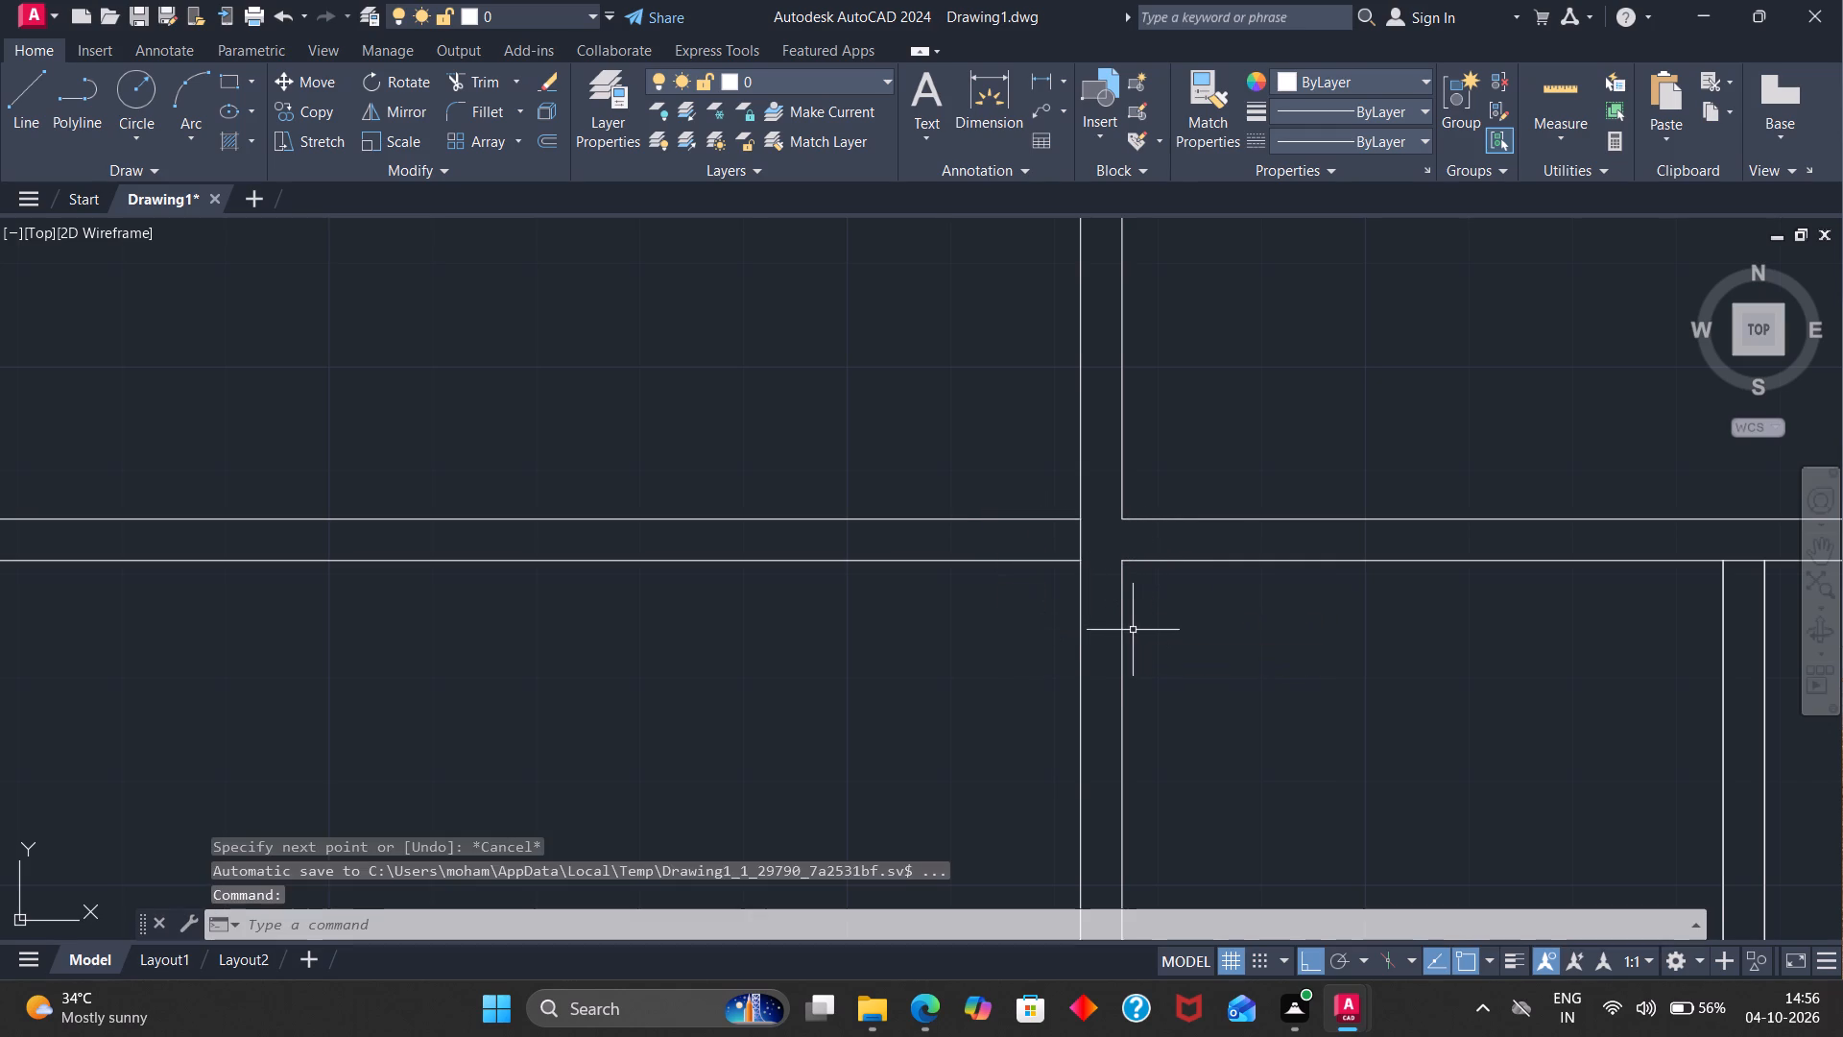
# Offset that short line 6" to the left, into the upper horizontal partition, as a door jamb.
pyautogui.press('o')
pyautogui.press('Return')
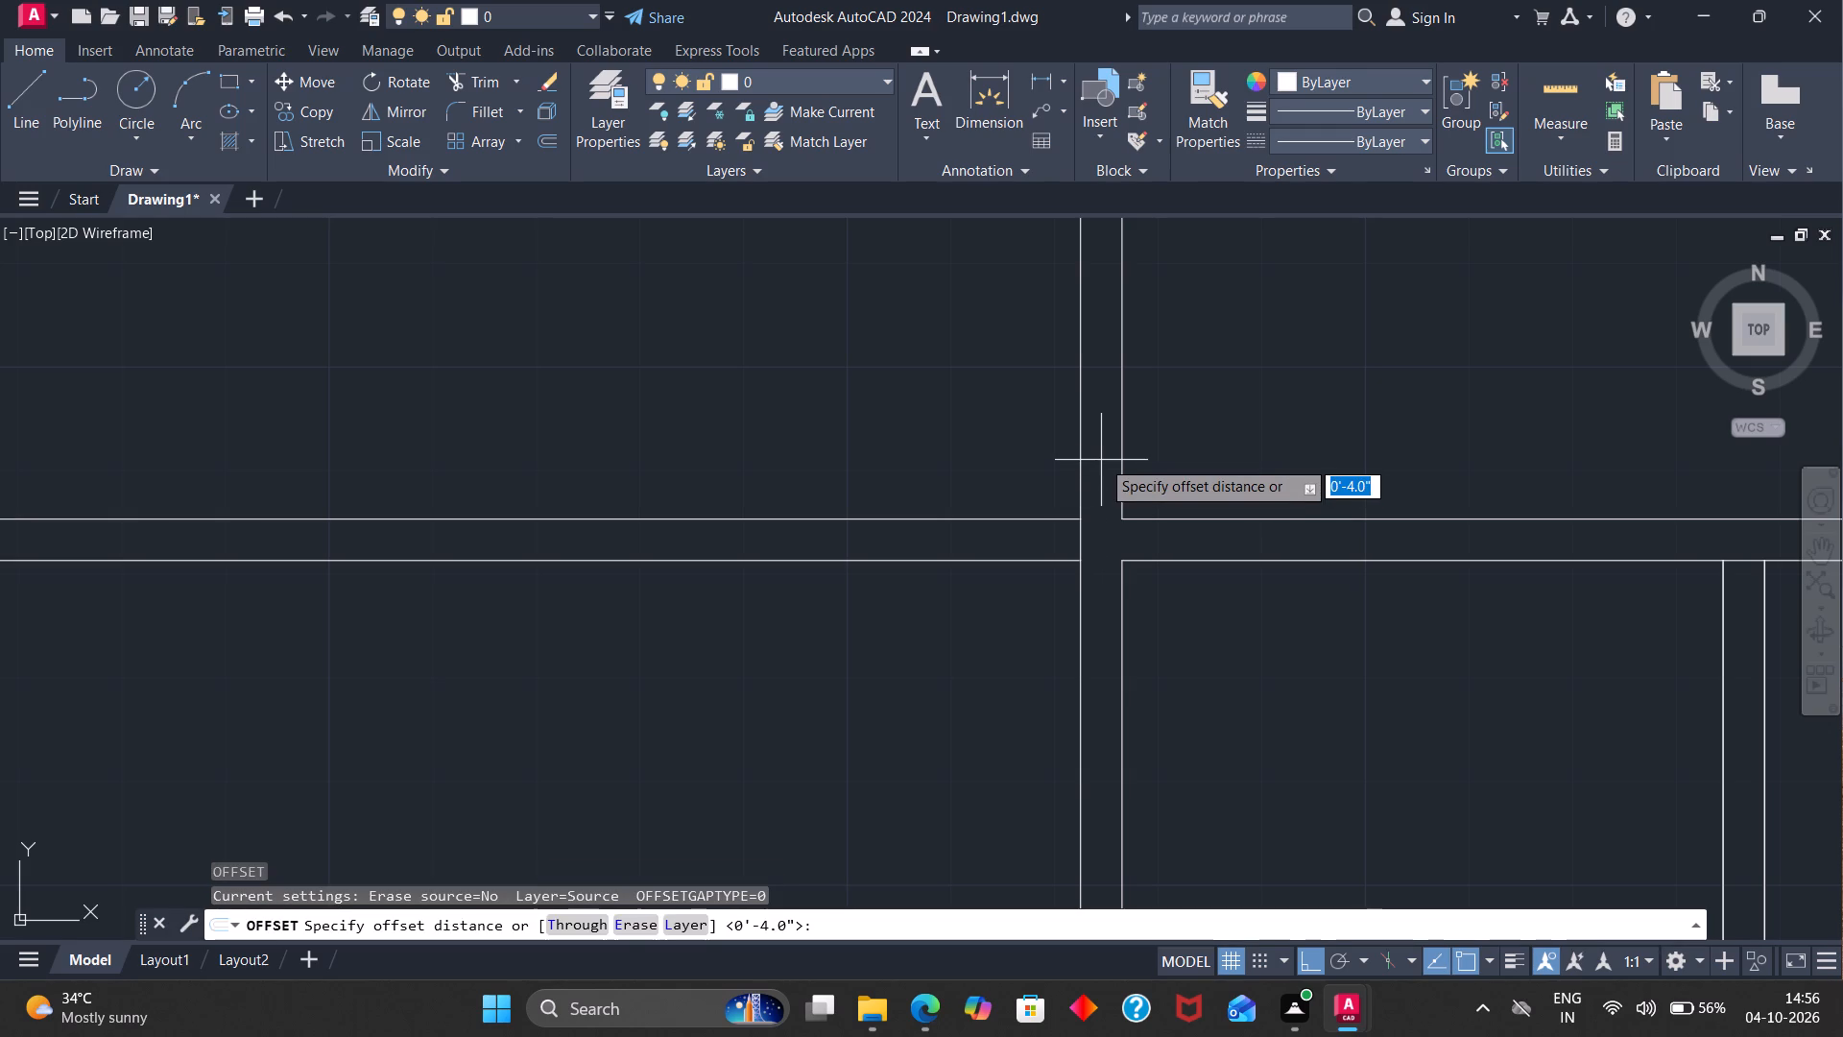
pyautogui.press('6')
pyautogui.press('Return')
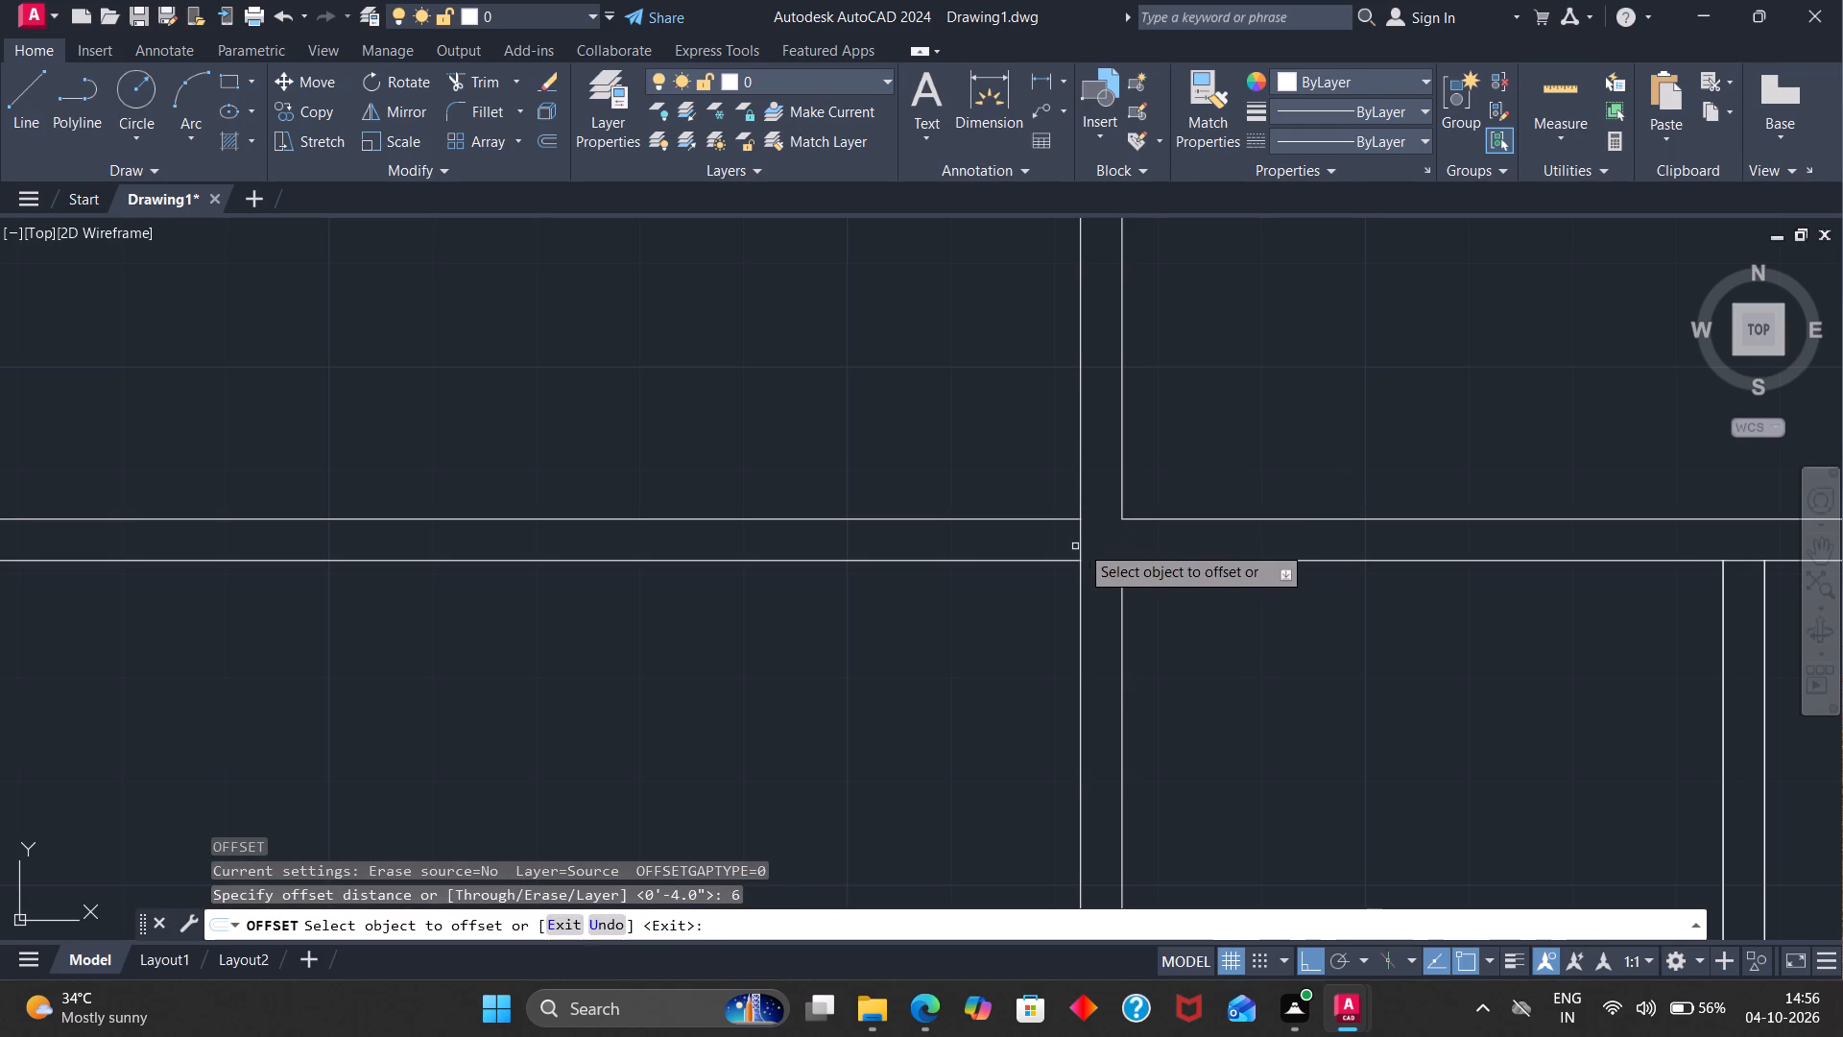
pyautogui.click(1082, 543)
pyautogui.click(1019, 538)
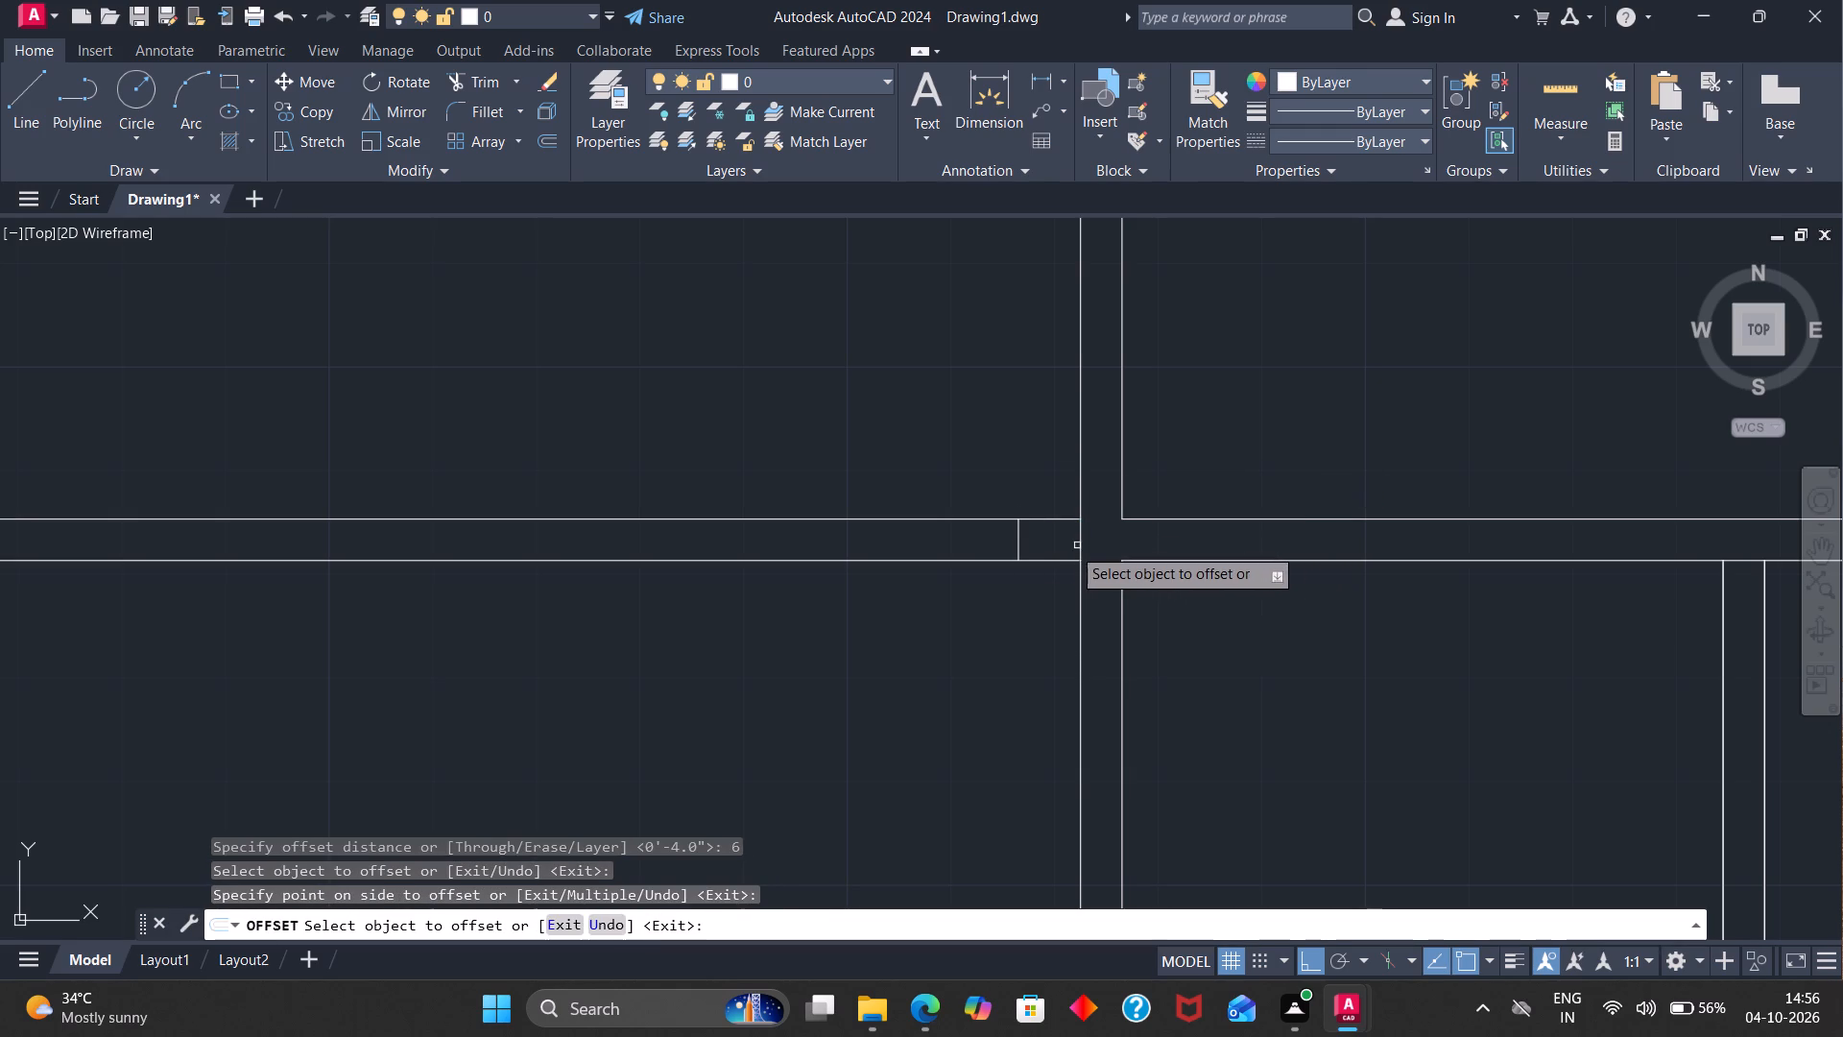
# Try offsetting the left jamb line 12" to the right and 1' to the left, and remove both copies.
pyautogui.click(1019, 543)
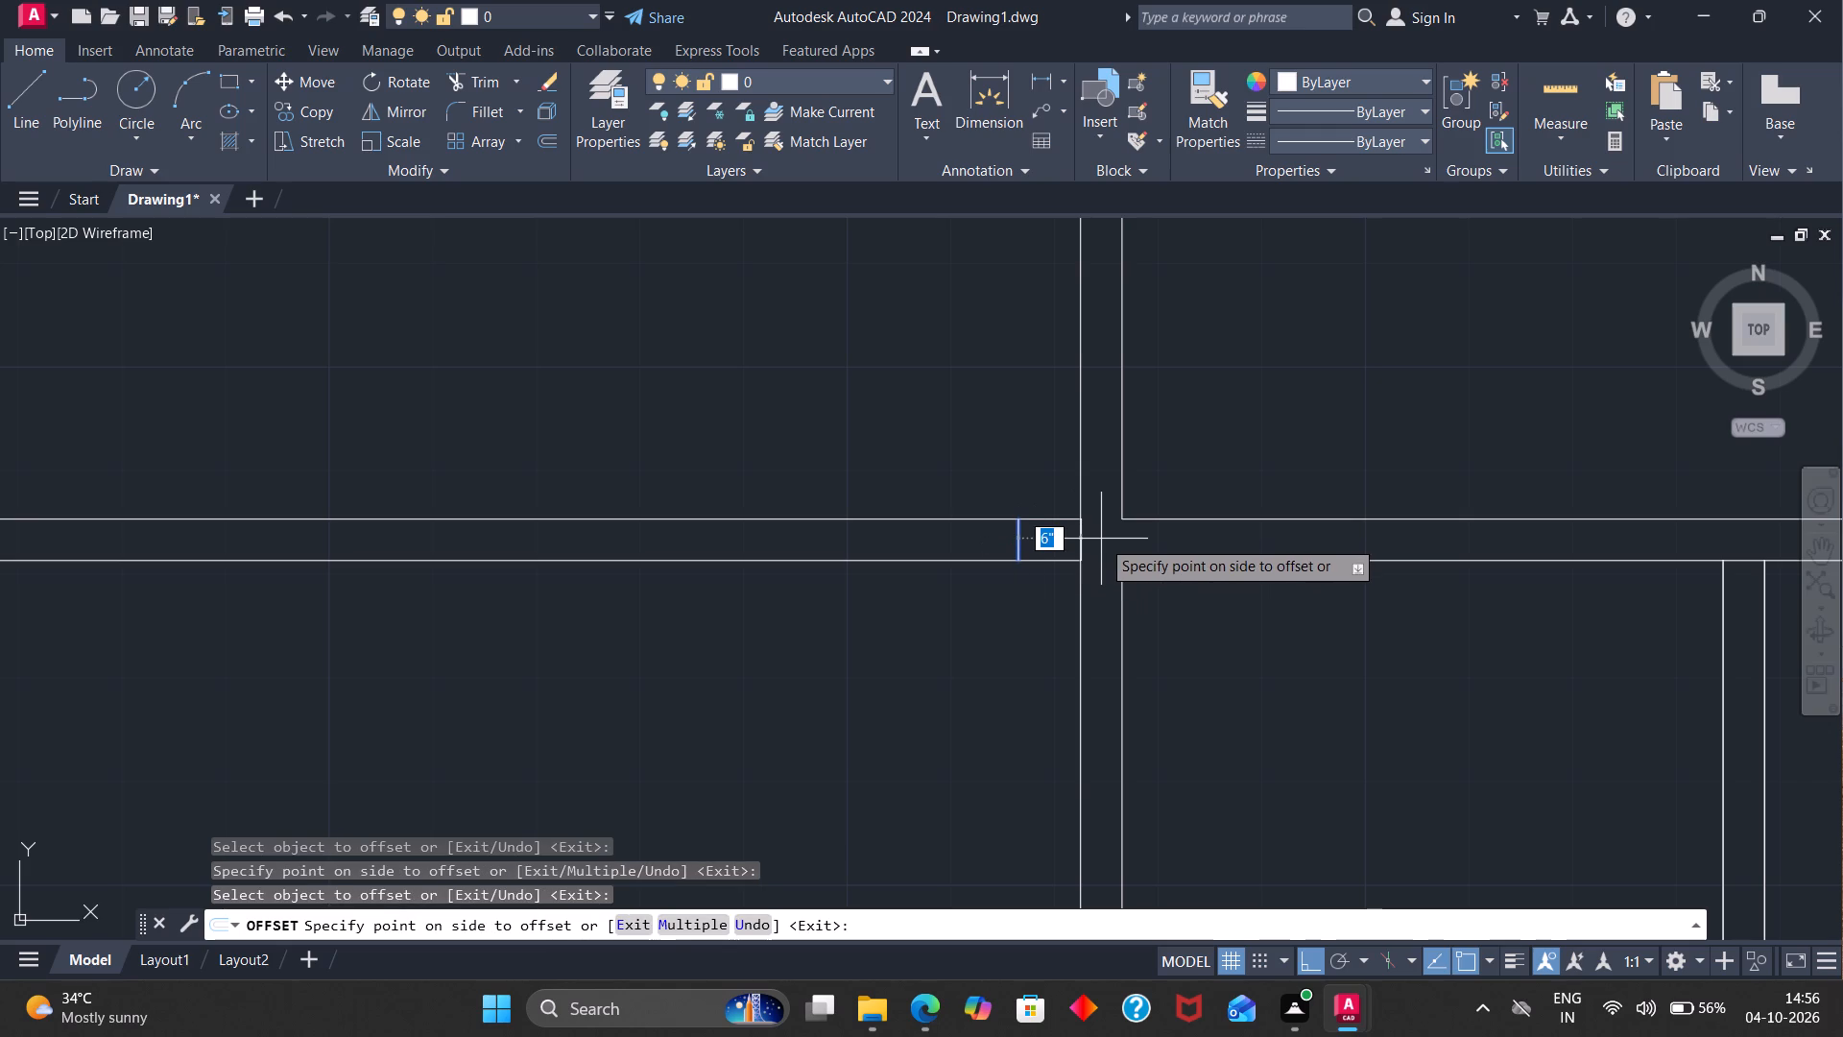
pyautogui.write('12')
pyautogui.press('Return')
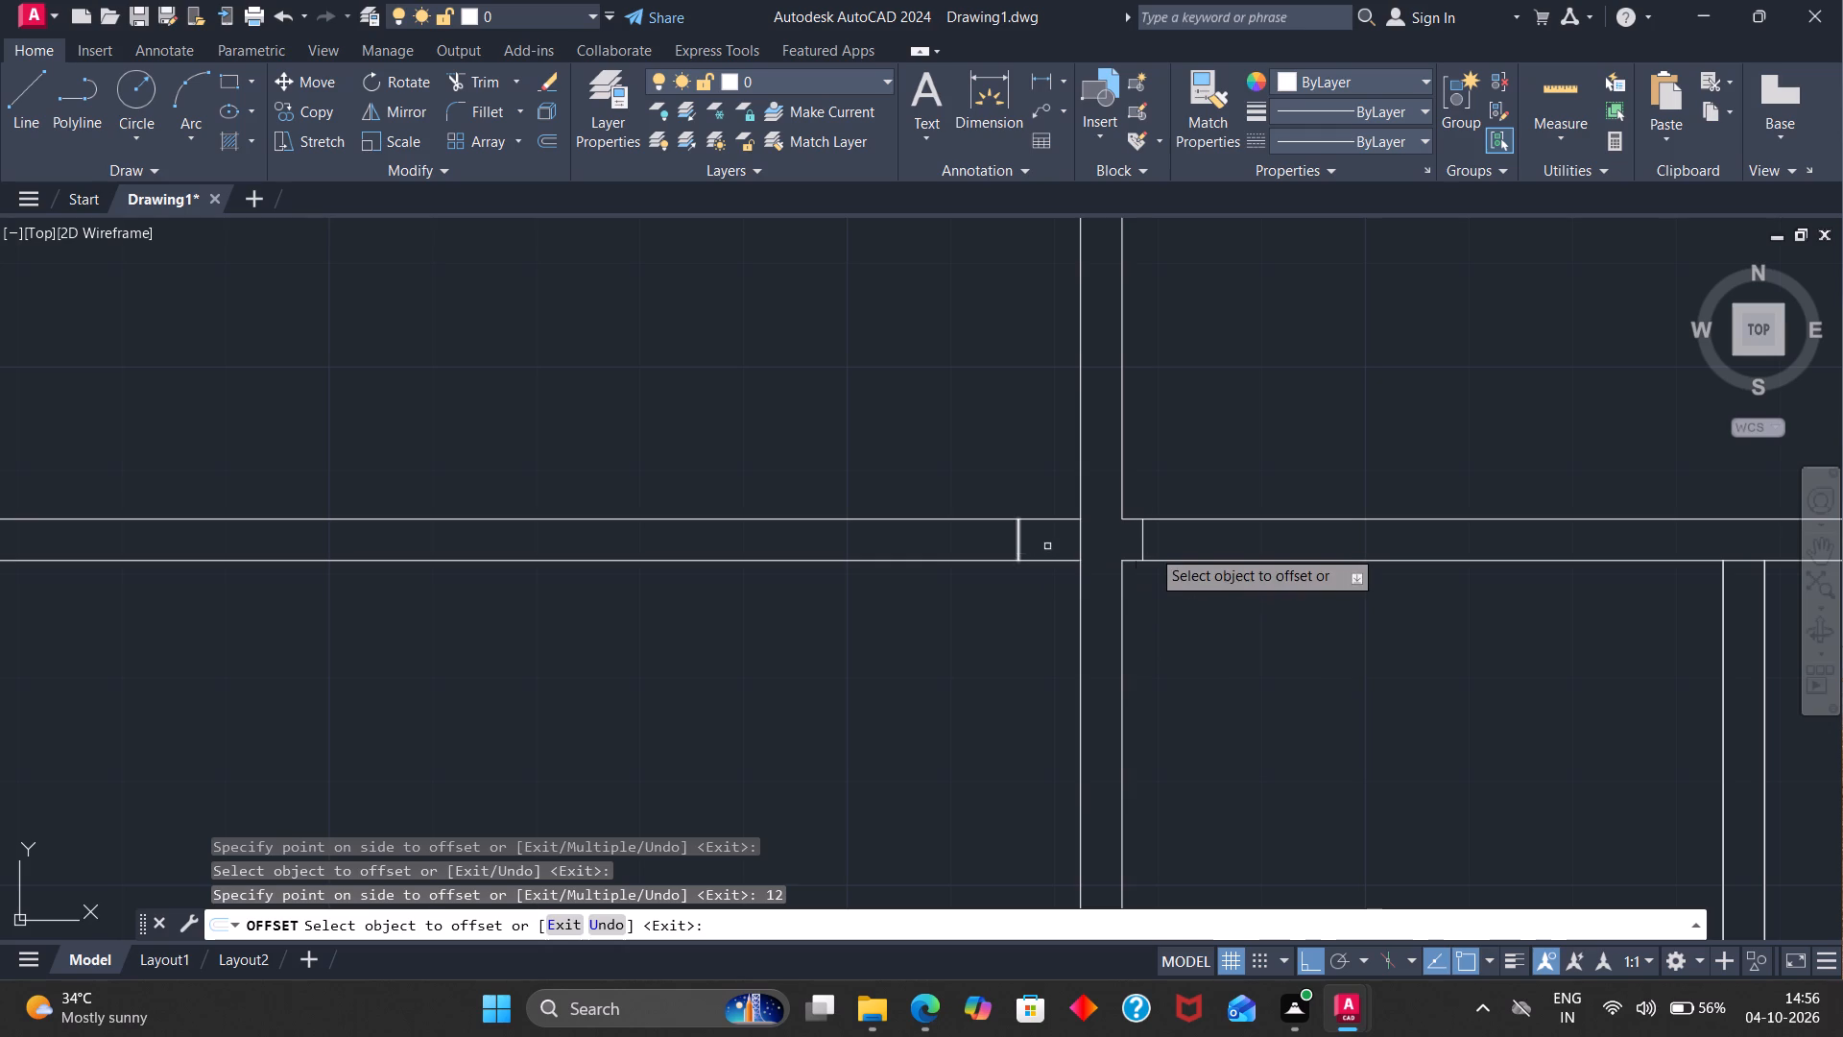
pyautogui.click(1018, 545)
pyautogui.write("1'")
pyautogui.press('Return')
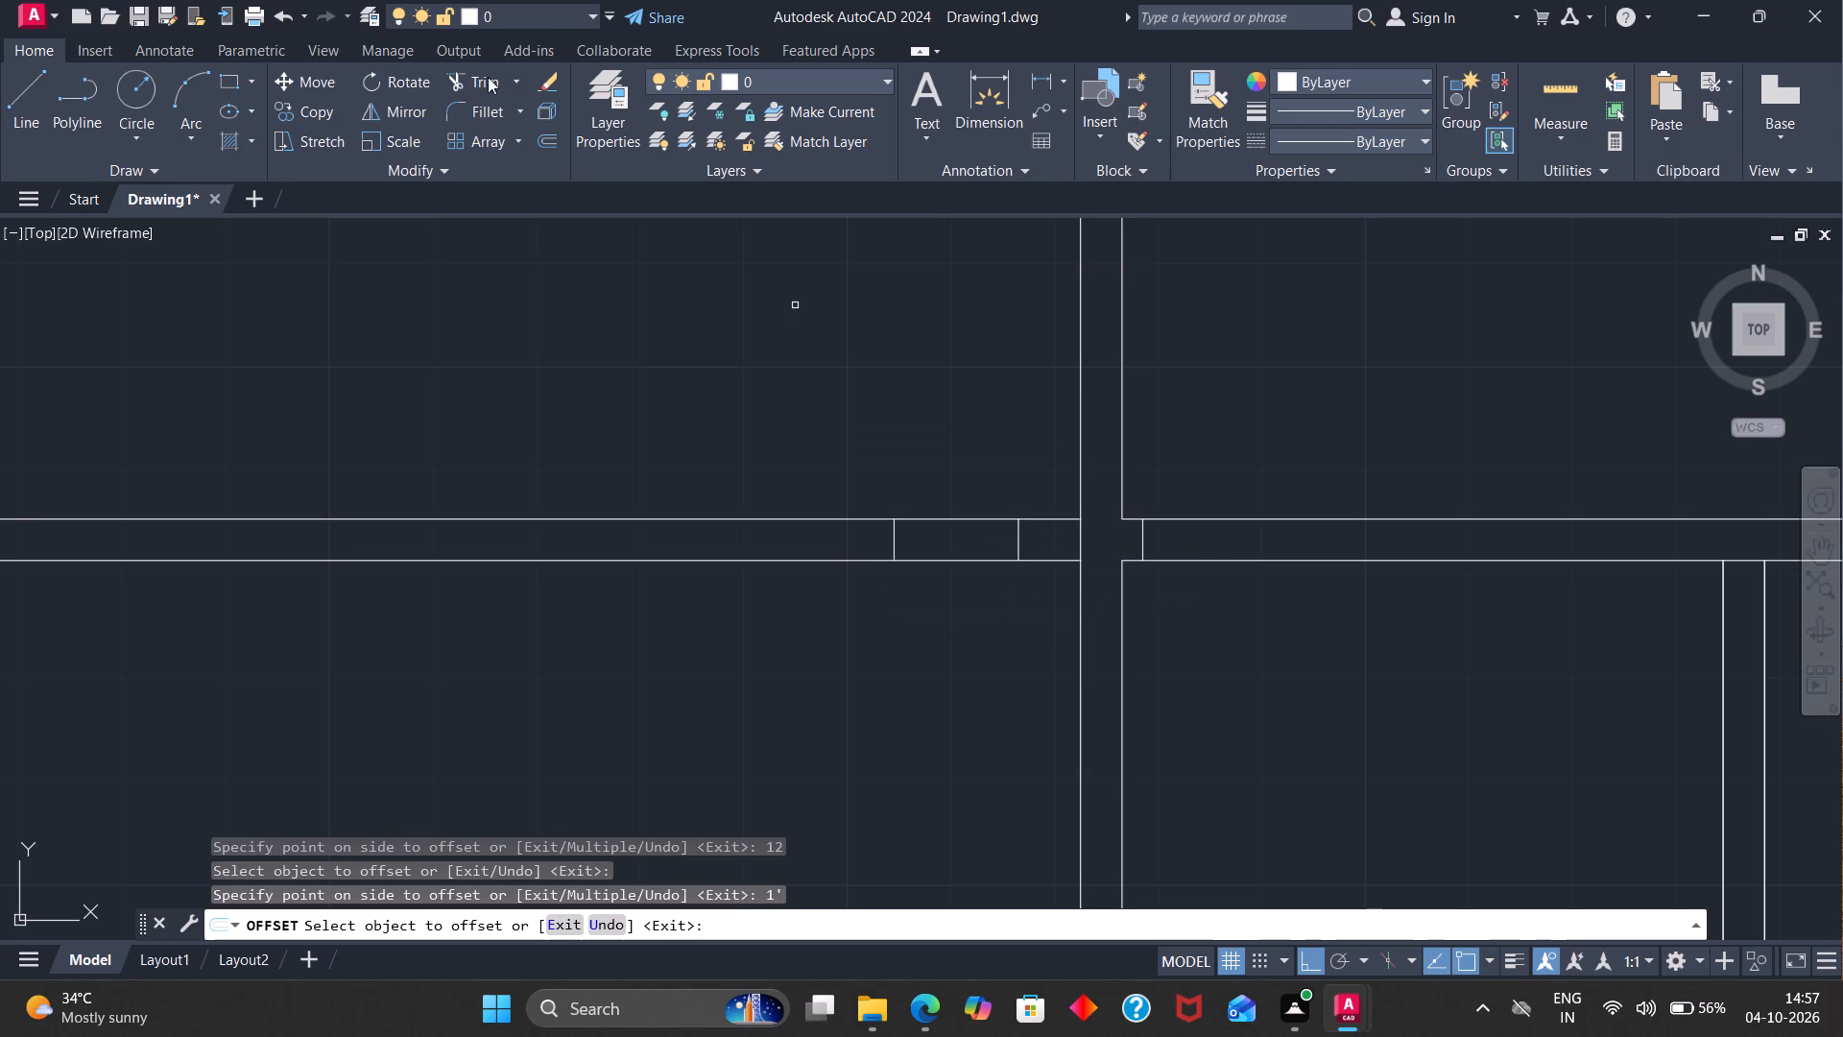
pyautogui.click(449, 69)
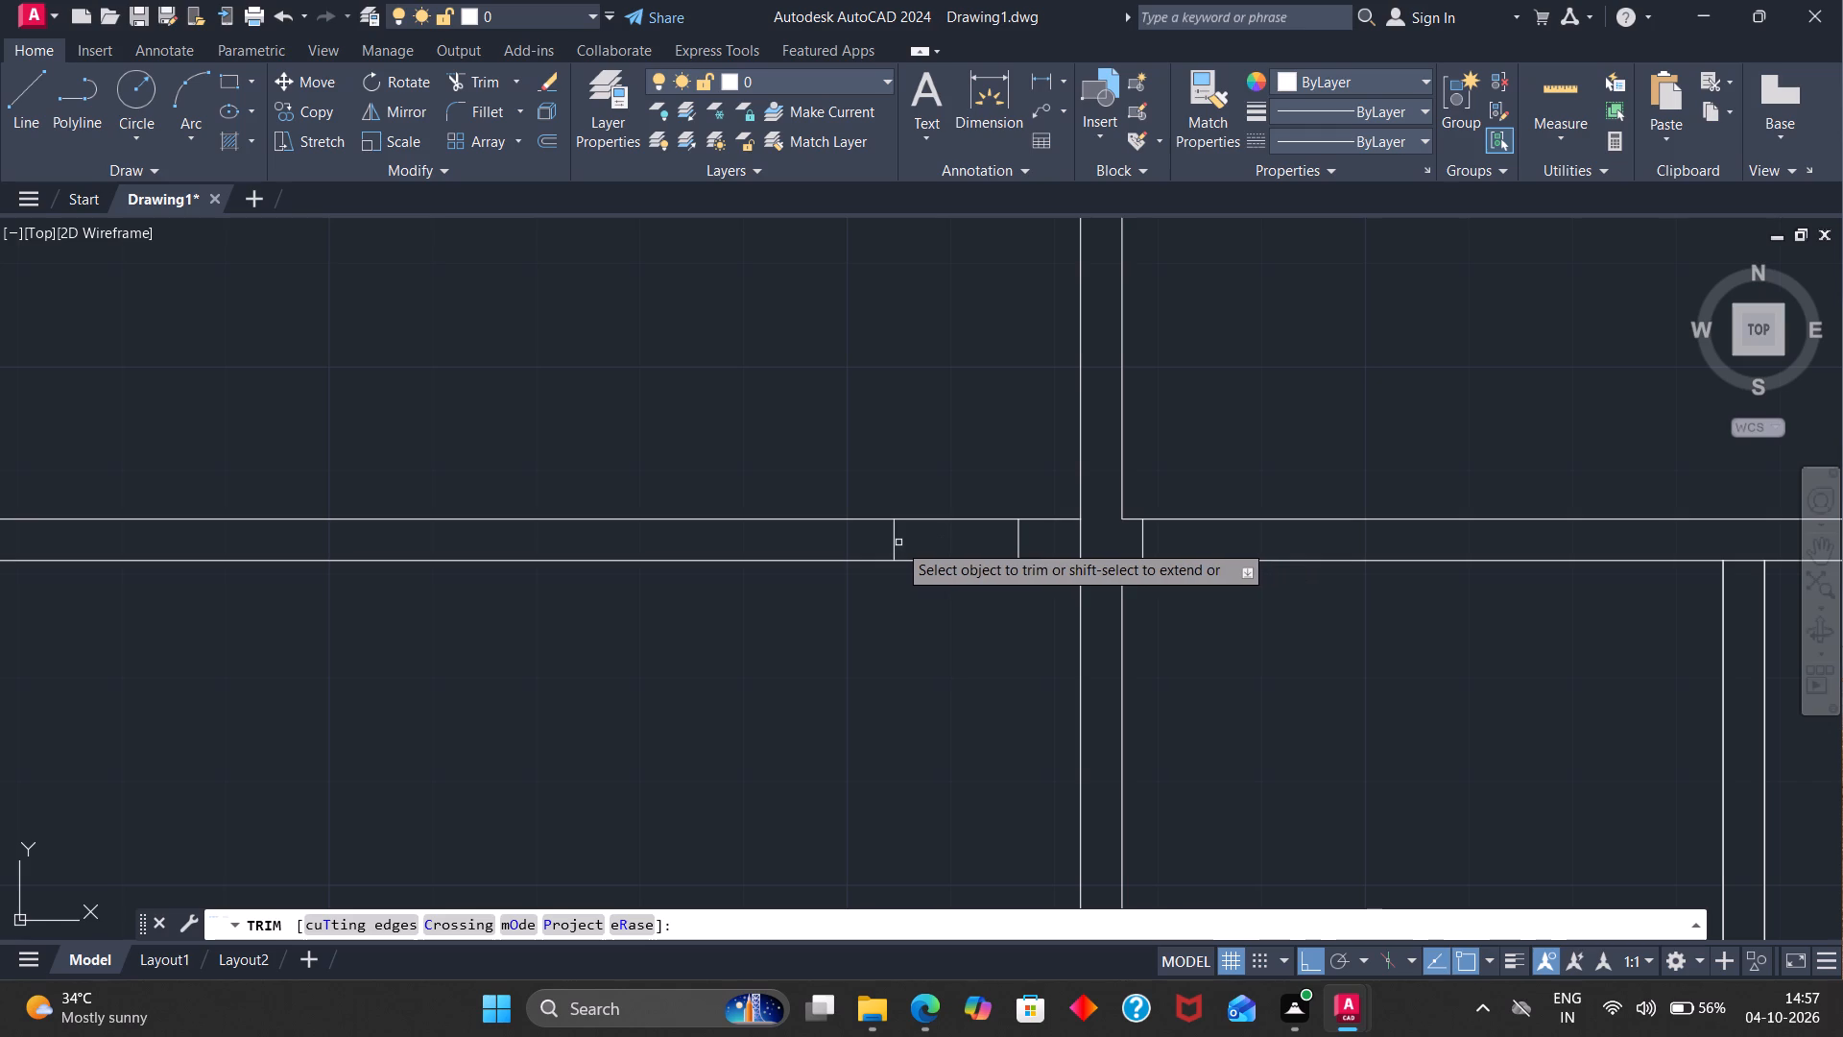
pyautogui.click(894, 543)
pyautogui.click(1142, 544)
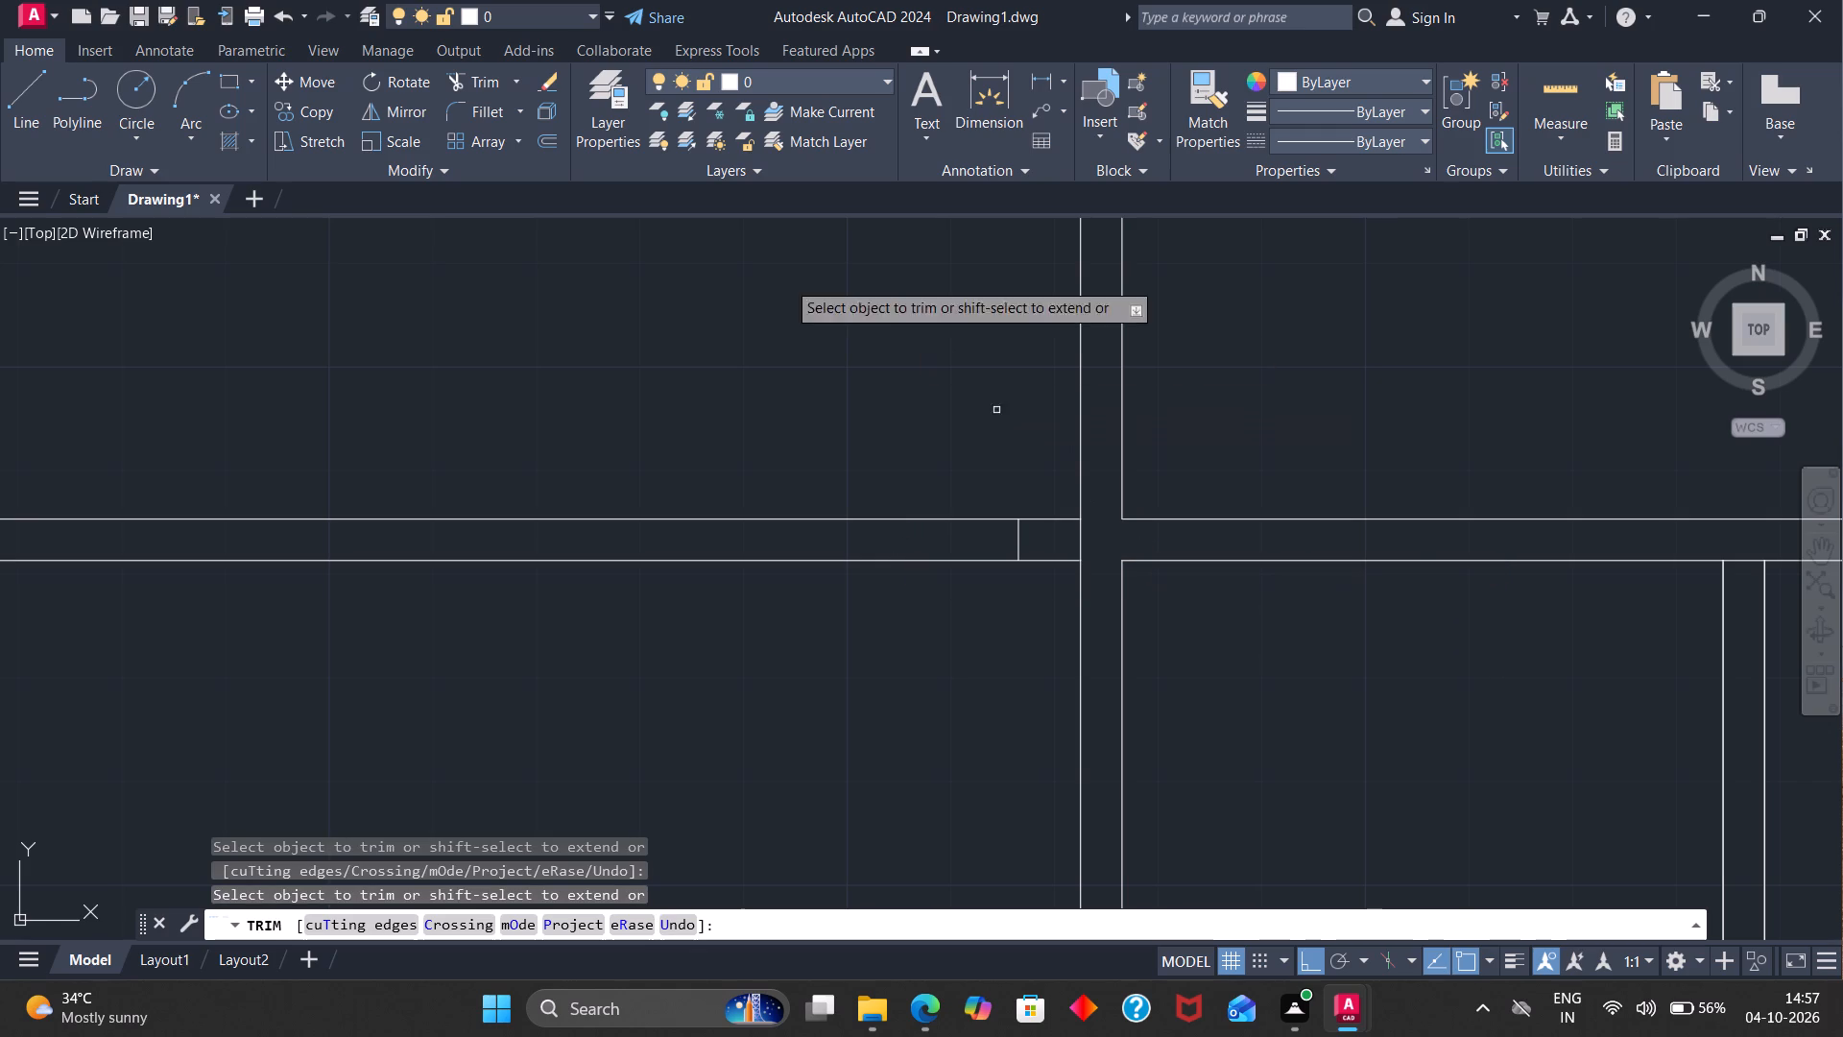
# Draw a vertical line across the partition on the junction's right side and offset it 6" to the right as a door jamb.
pyautogui.click(16, 87)
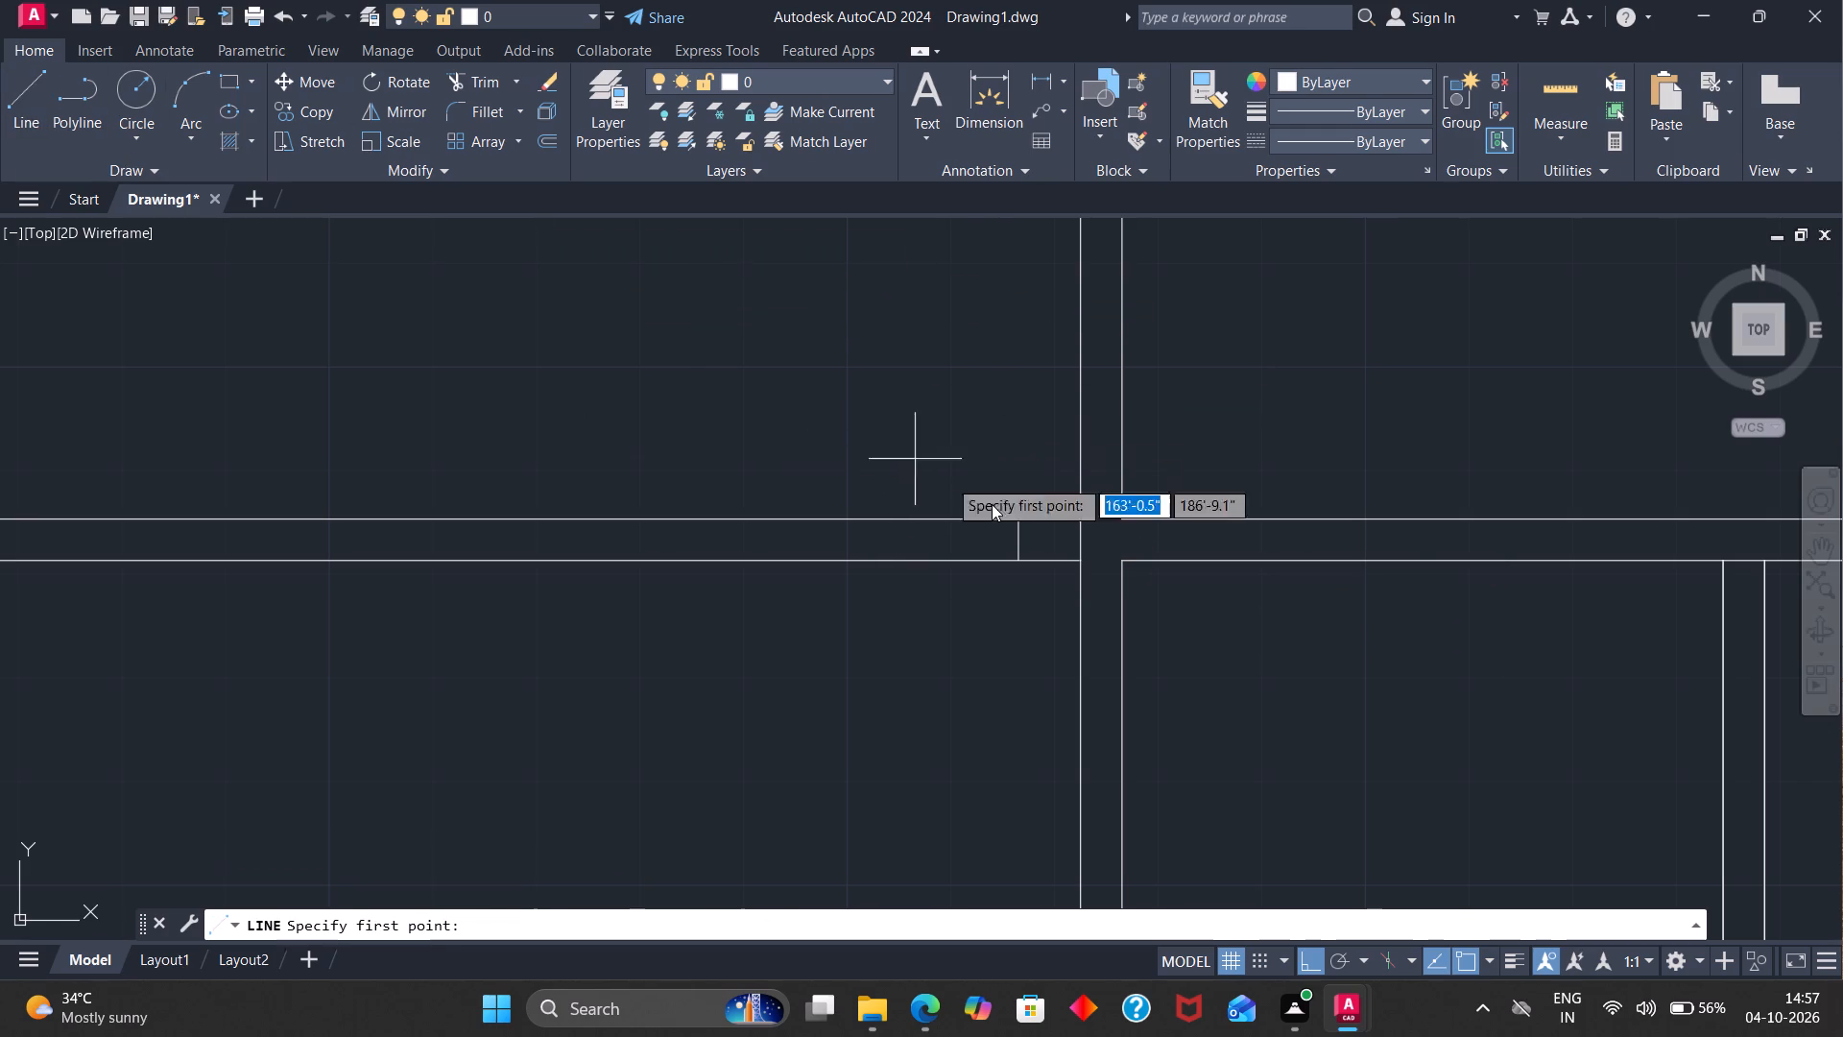
pyautogui.click(1122, 515)
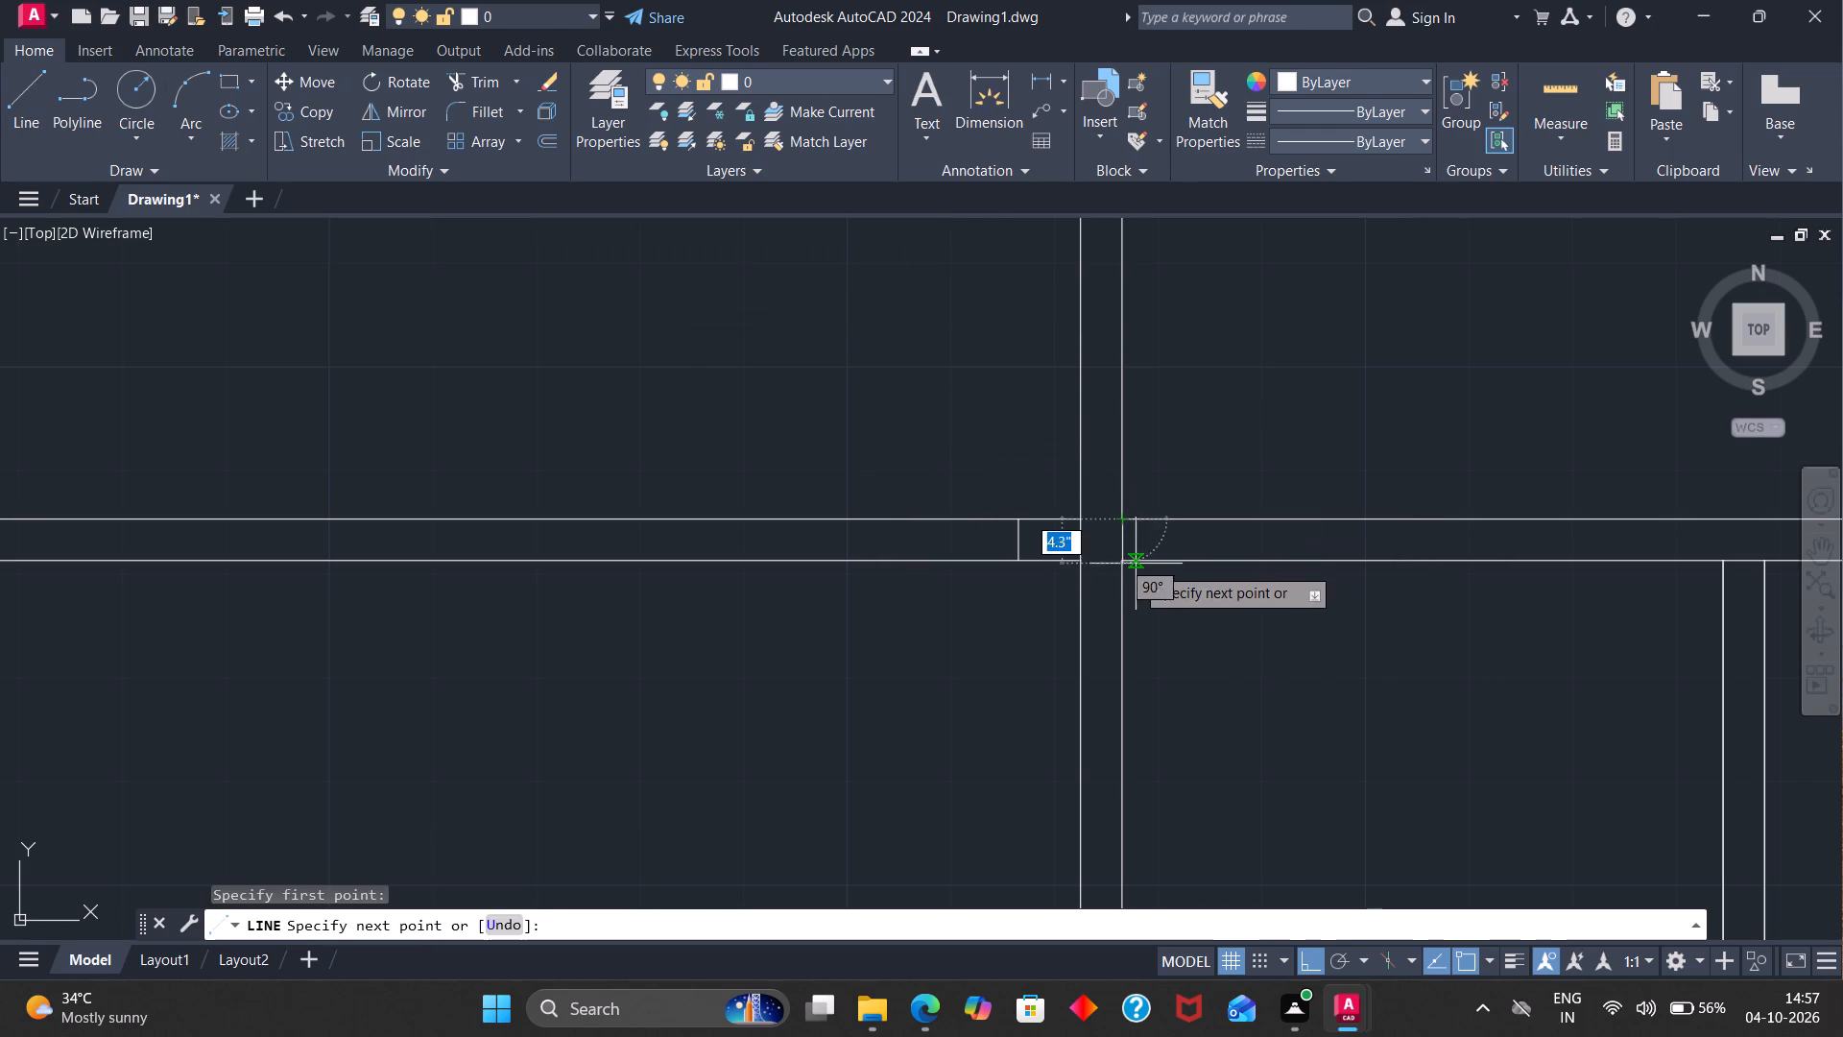
pyautogui.click(1125, 559)
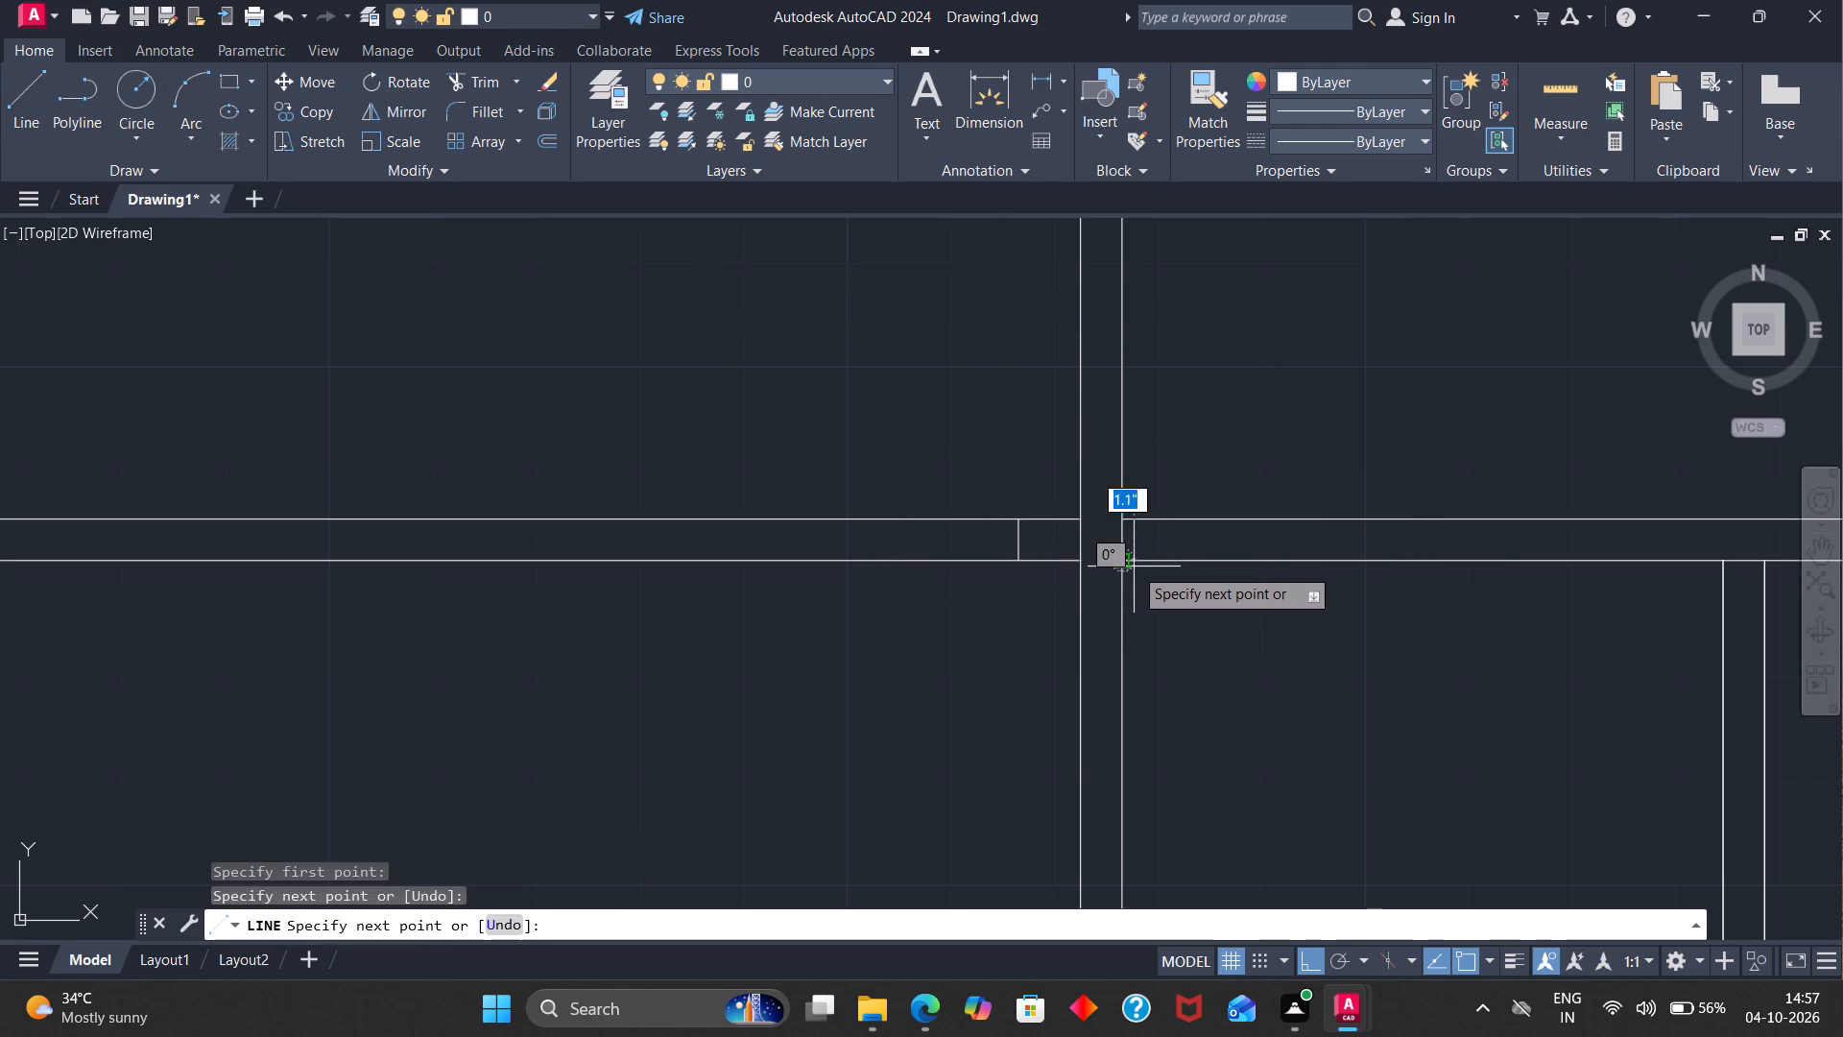
pyautogui.press('Escape')
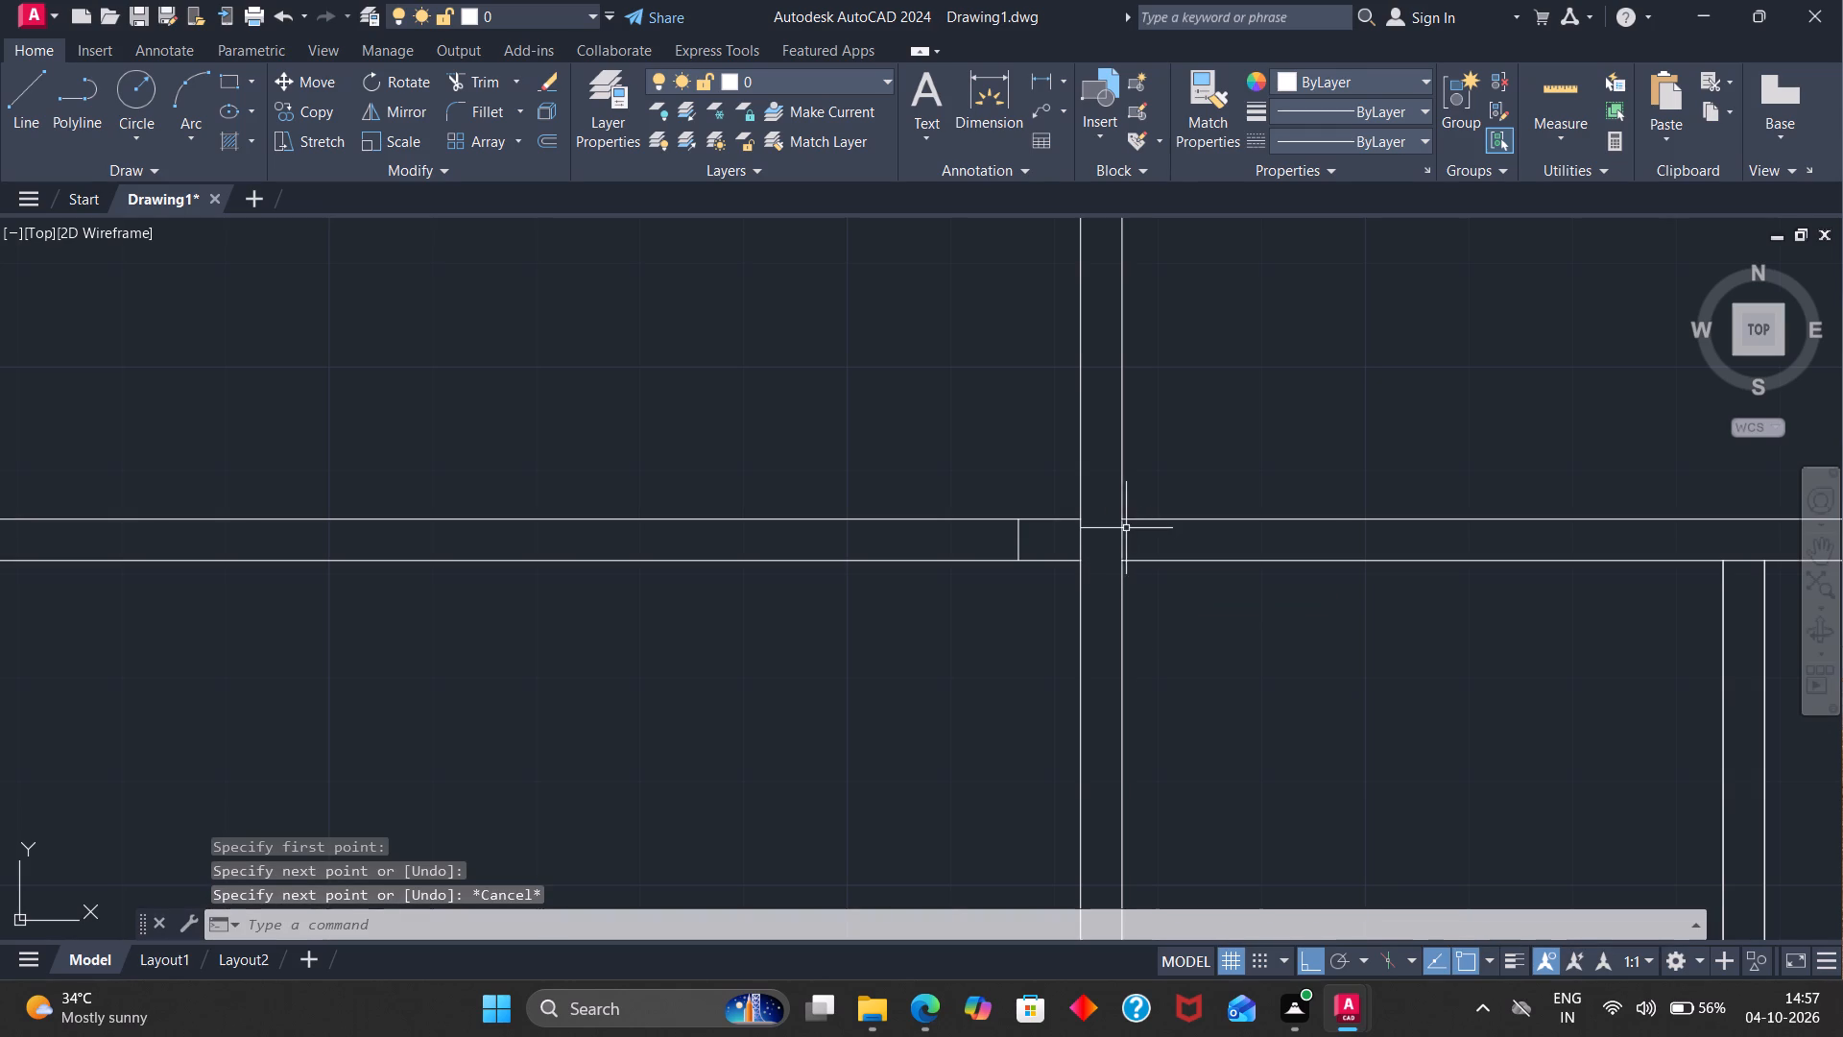
pyautogui.press('o')
pyautogui.press('Return')
pyautogui.press('6')
pyautogui.press('Return')
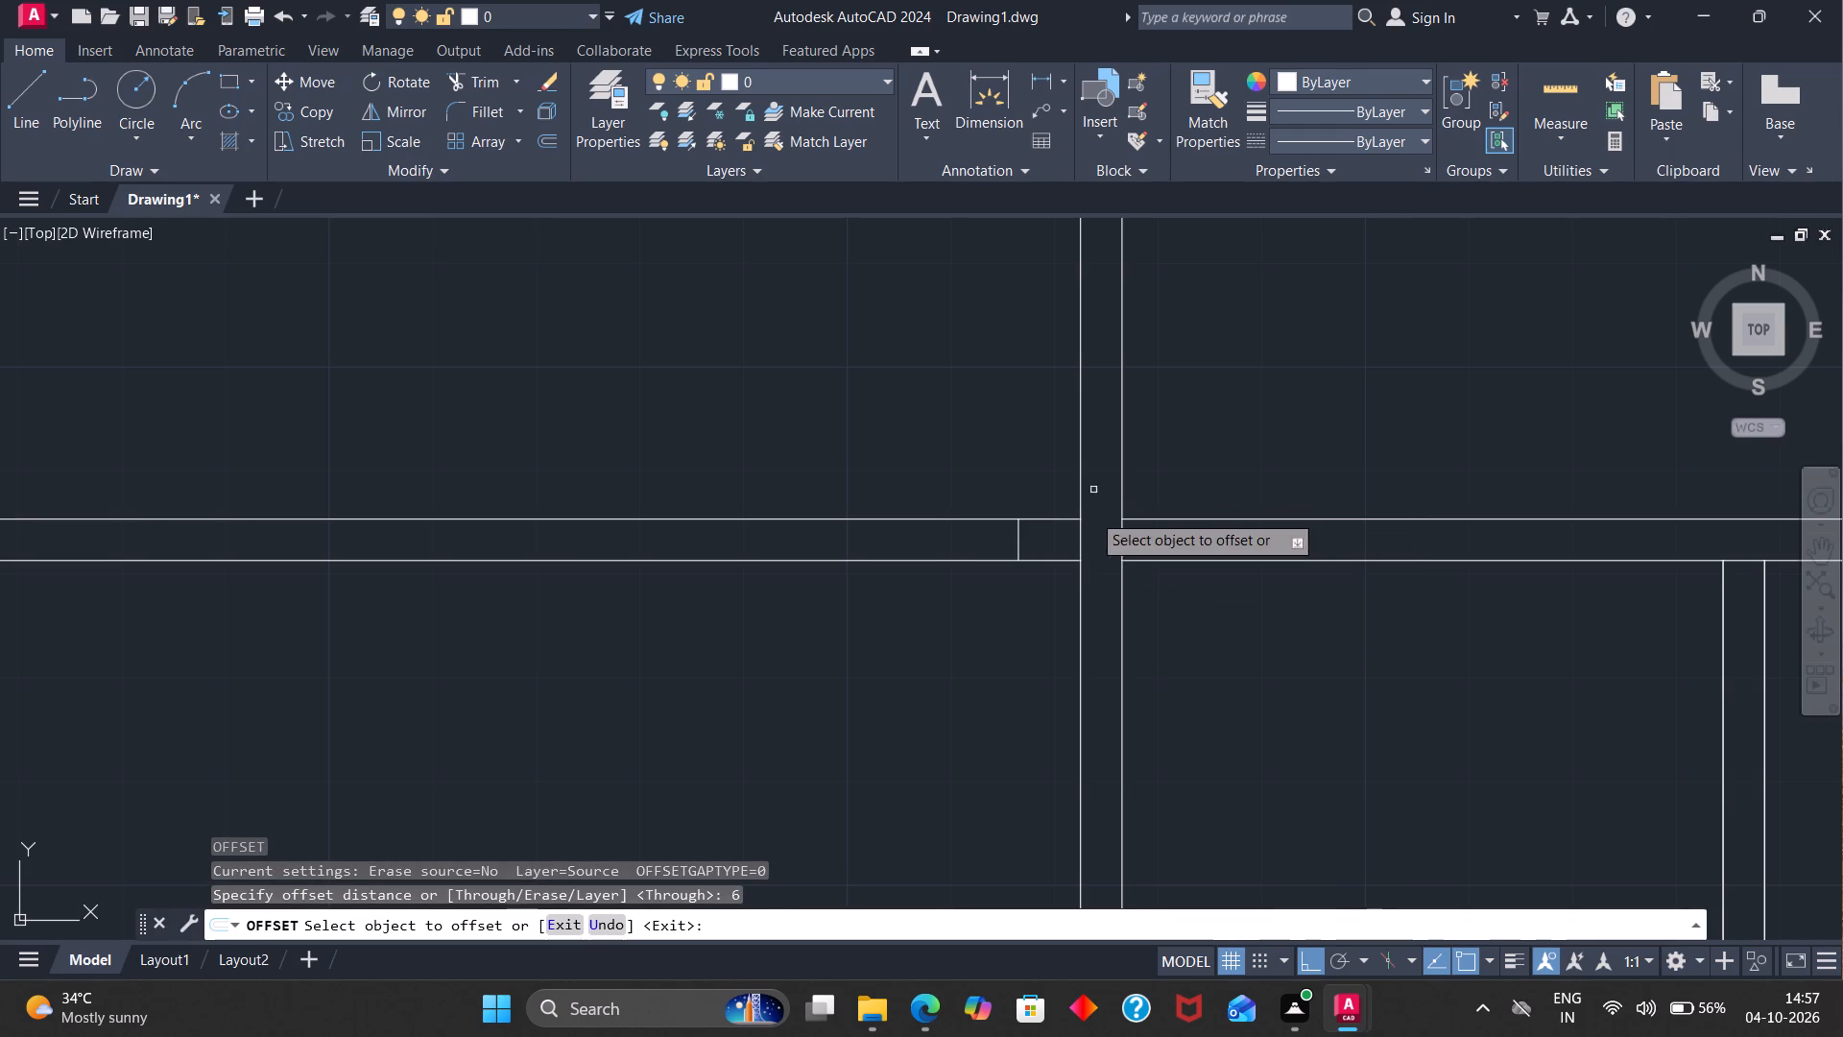
pyautogui.click(1122, 541)
pyautogui.click(1183, 539)
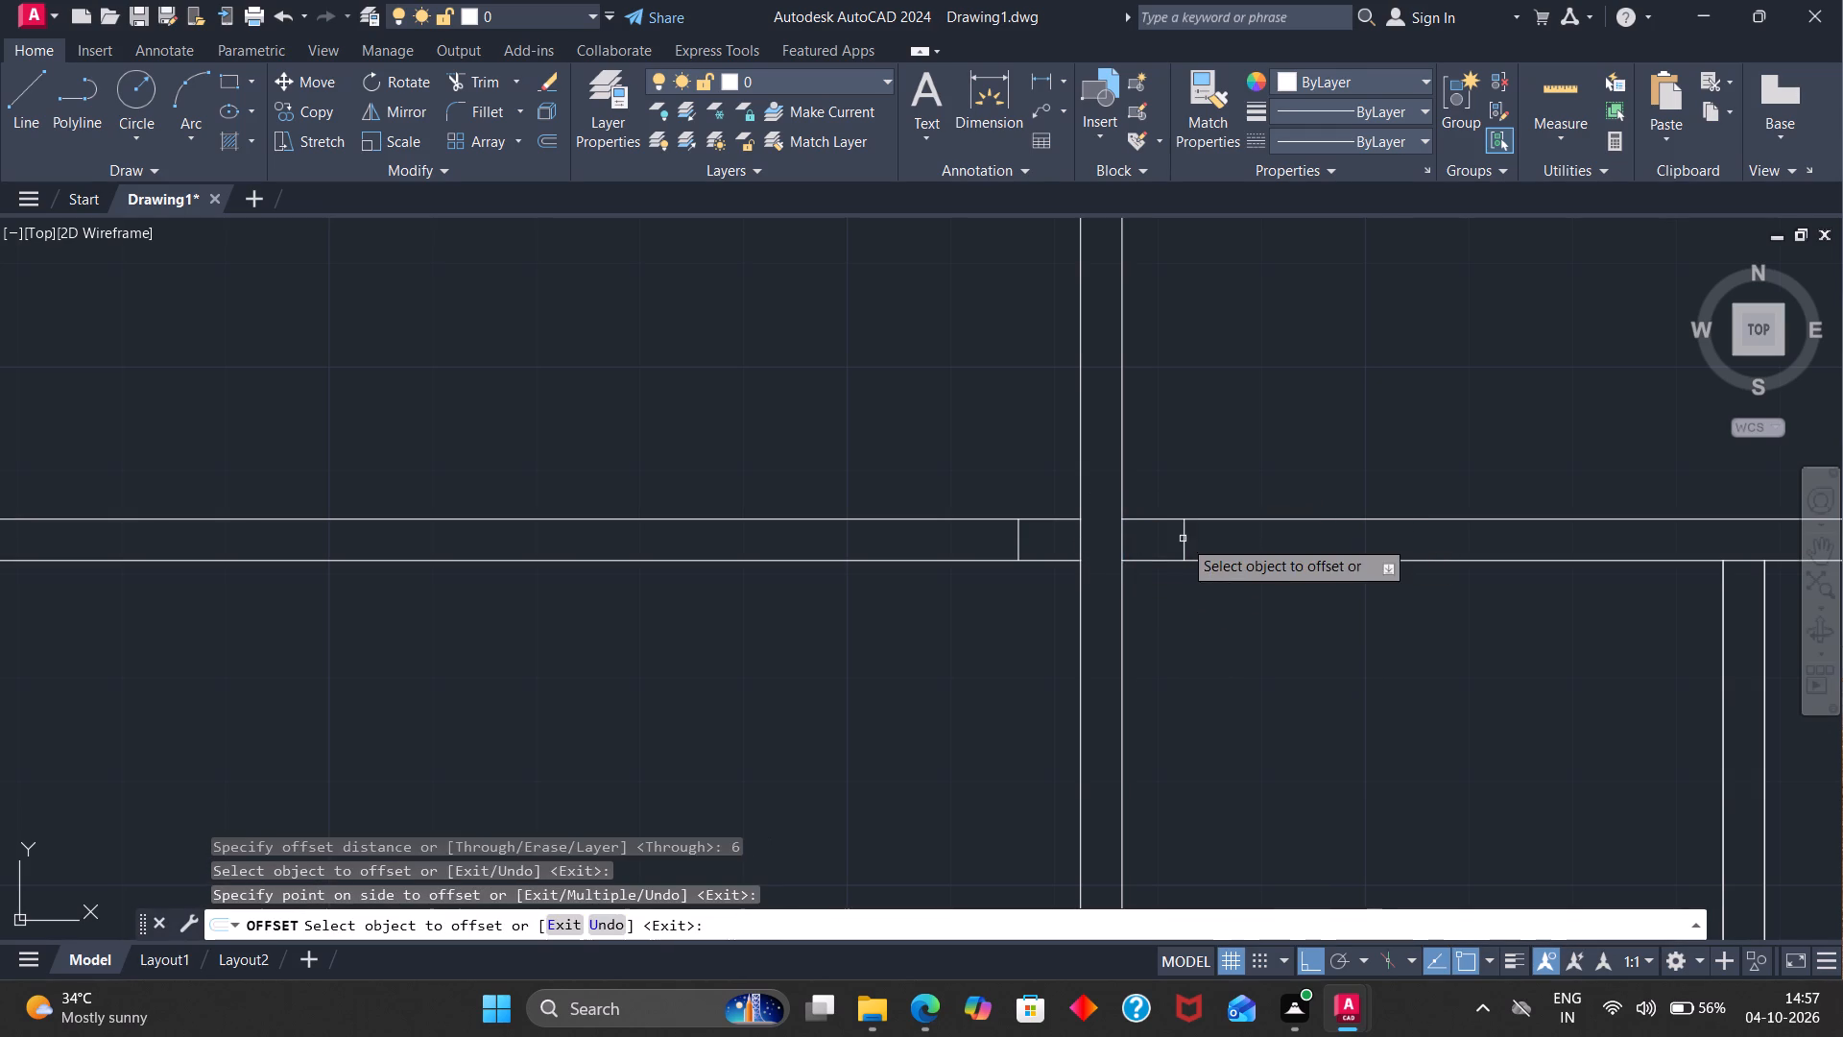
# Offset the right jamb line 3' to the right and the left jamb line 3' to the left to mark door widths.
pyautogui.click(1185, 544)
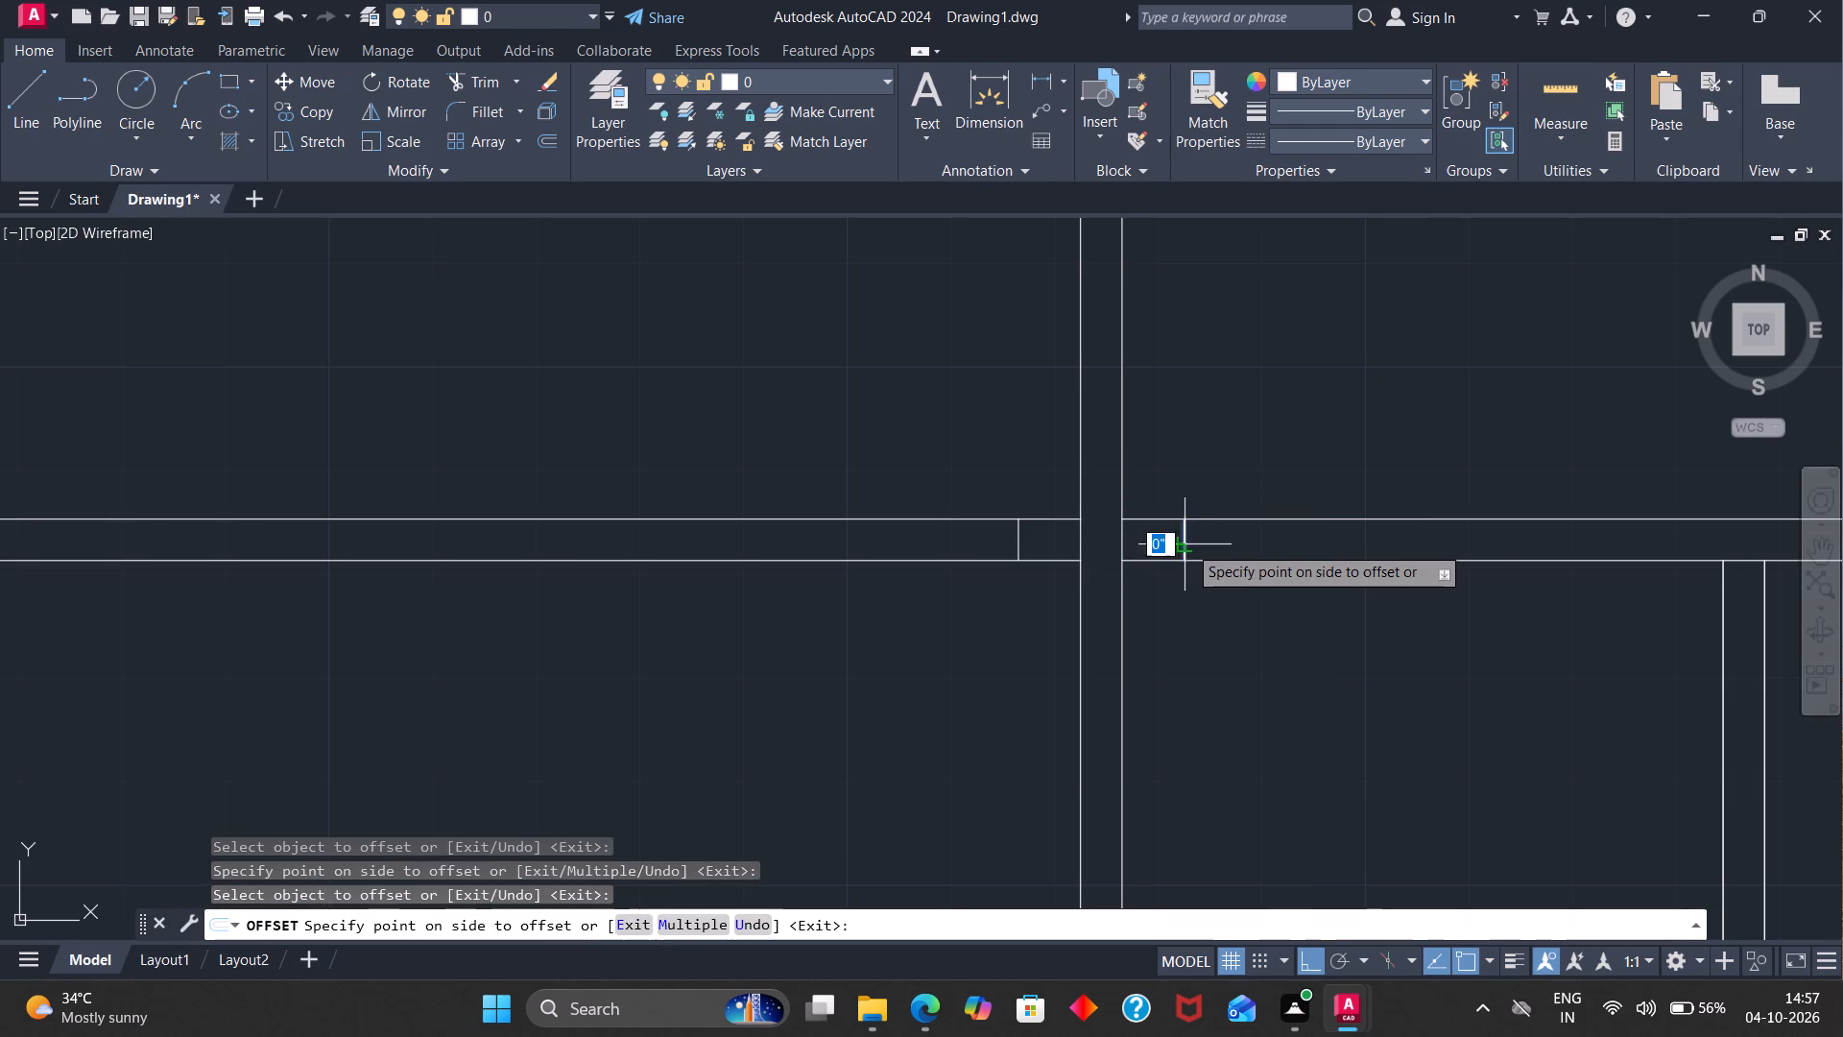
pyautogui.write("3'")
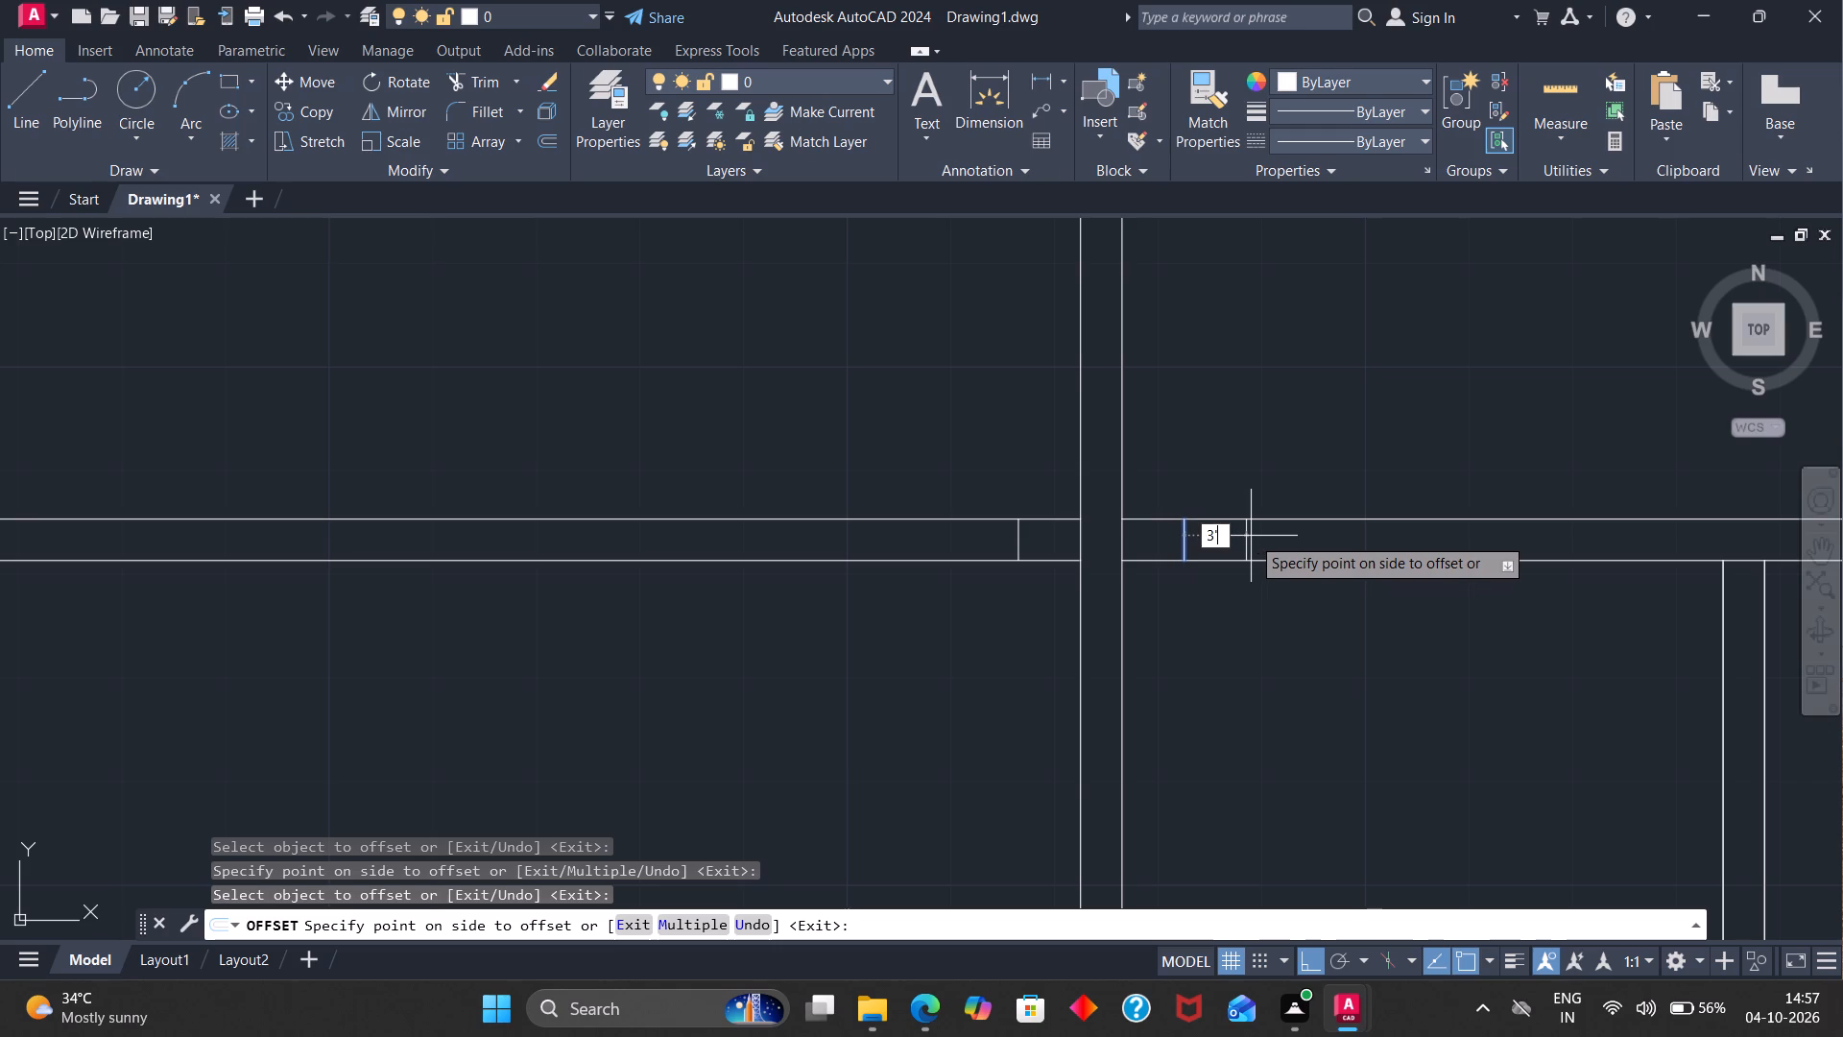
pyautogui.press('Return')
pyautogui.click(1016, 538)
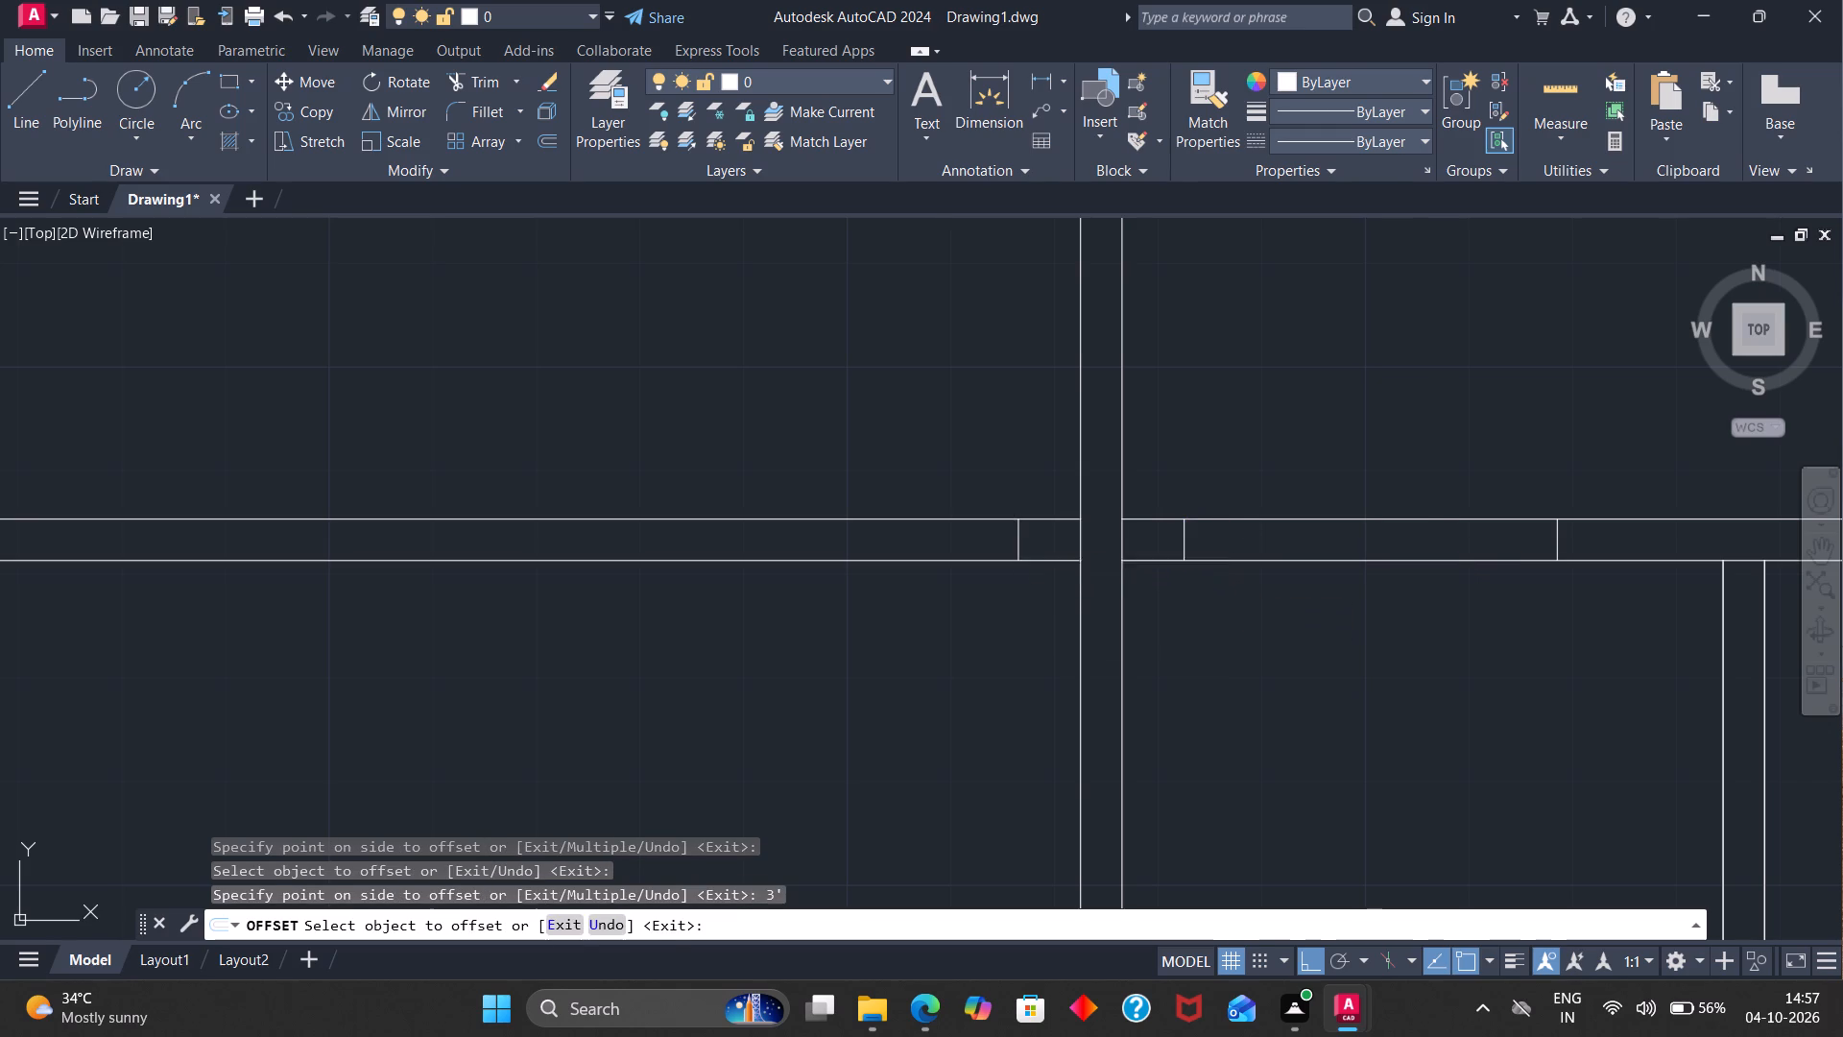
pyautogui.write("3'")
pyautogui.press('Return')
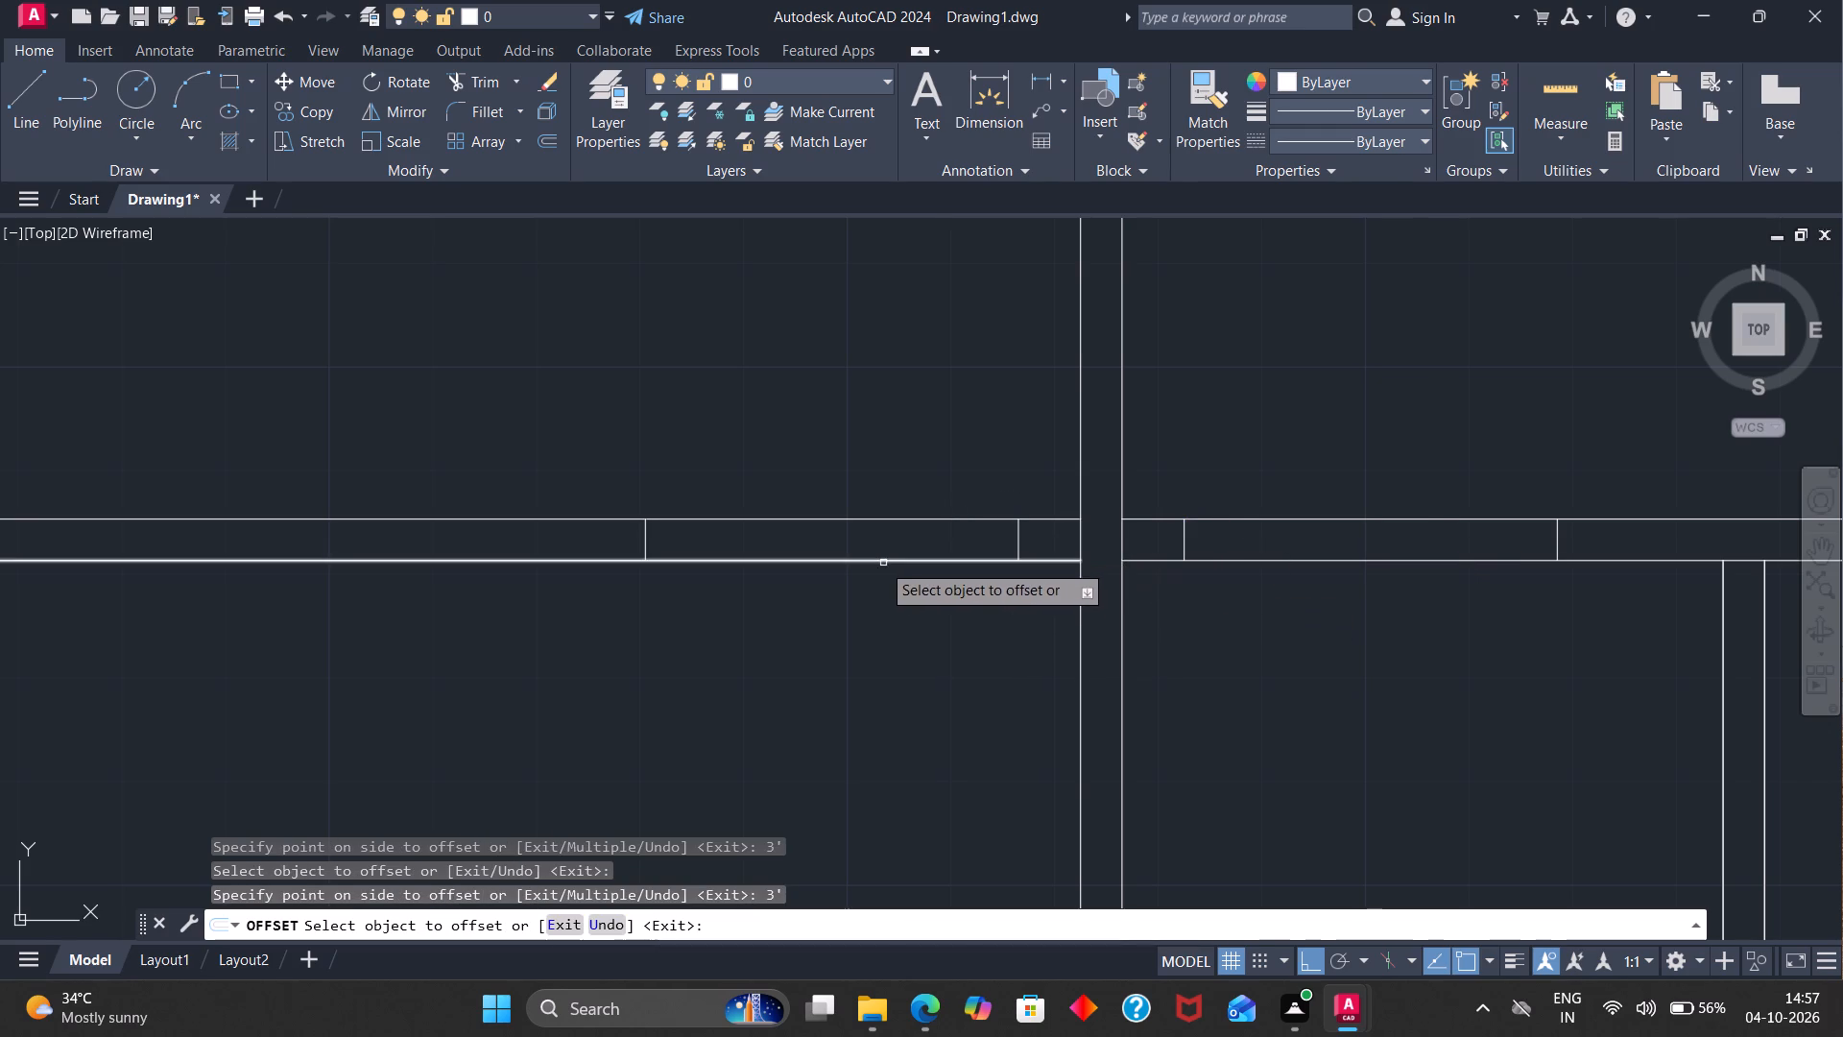
# Trim the two short closing lines inside the junction and cut out the 3' door openings on both sides of the central partition.
pyautogui.click(483, 77)
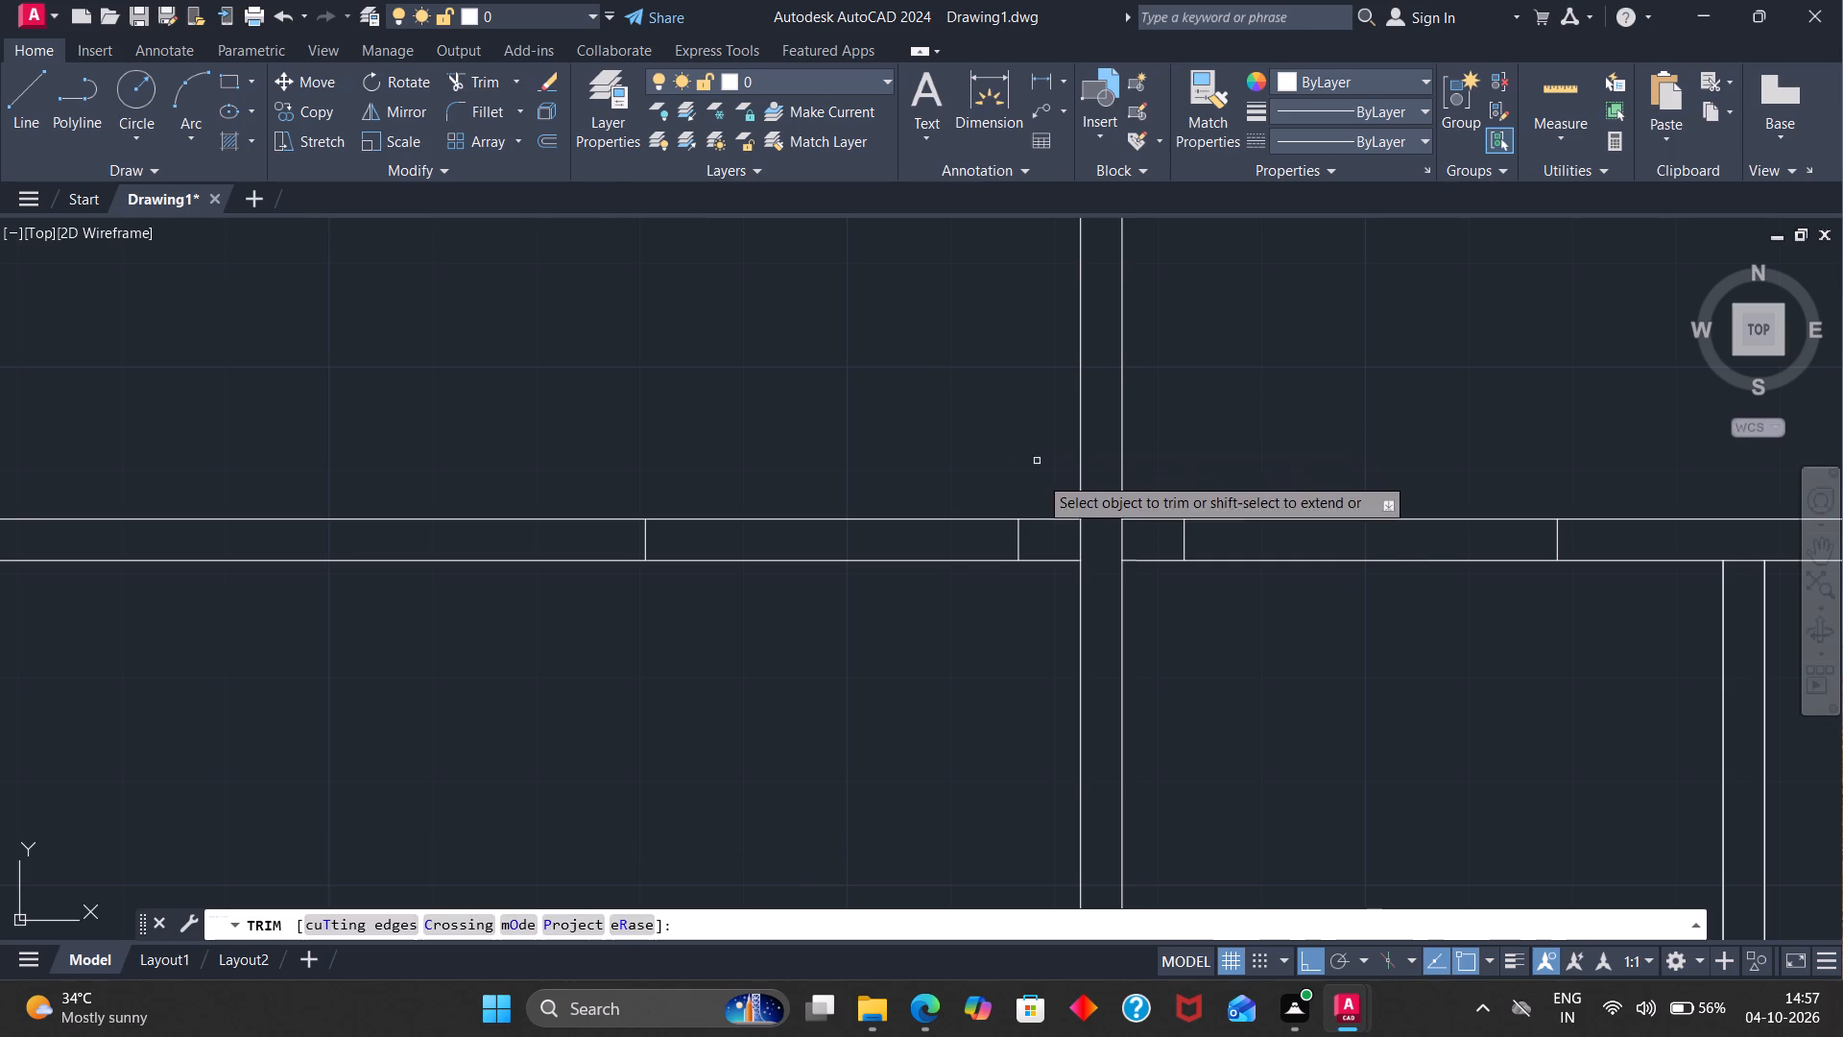
pyautogui.moveTo(1063, 543); pyautogui.dragTo(1133, 540)
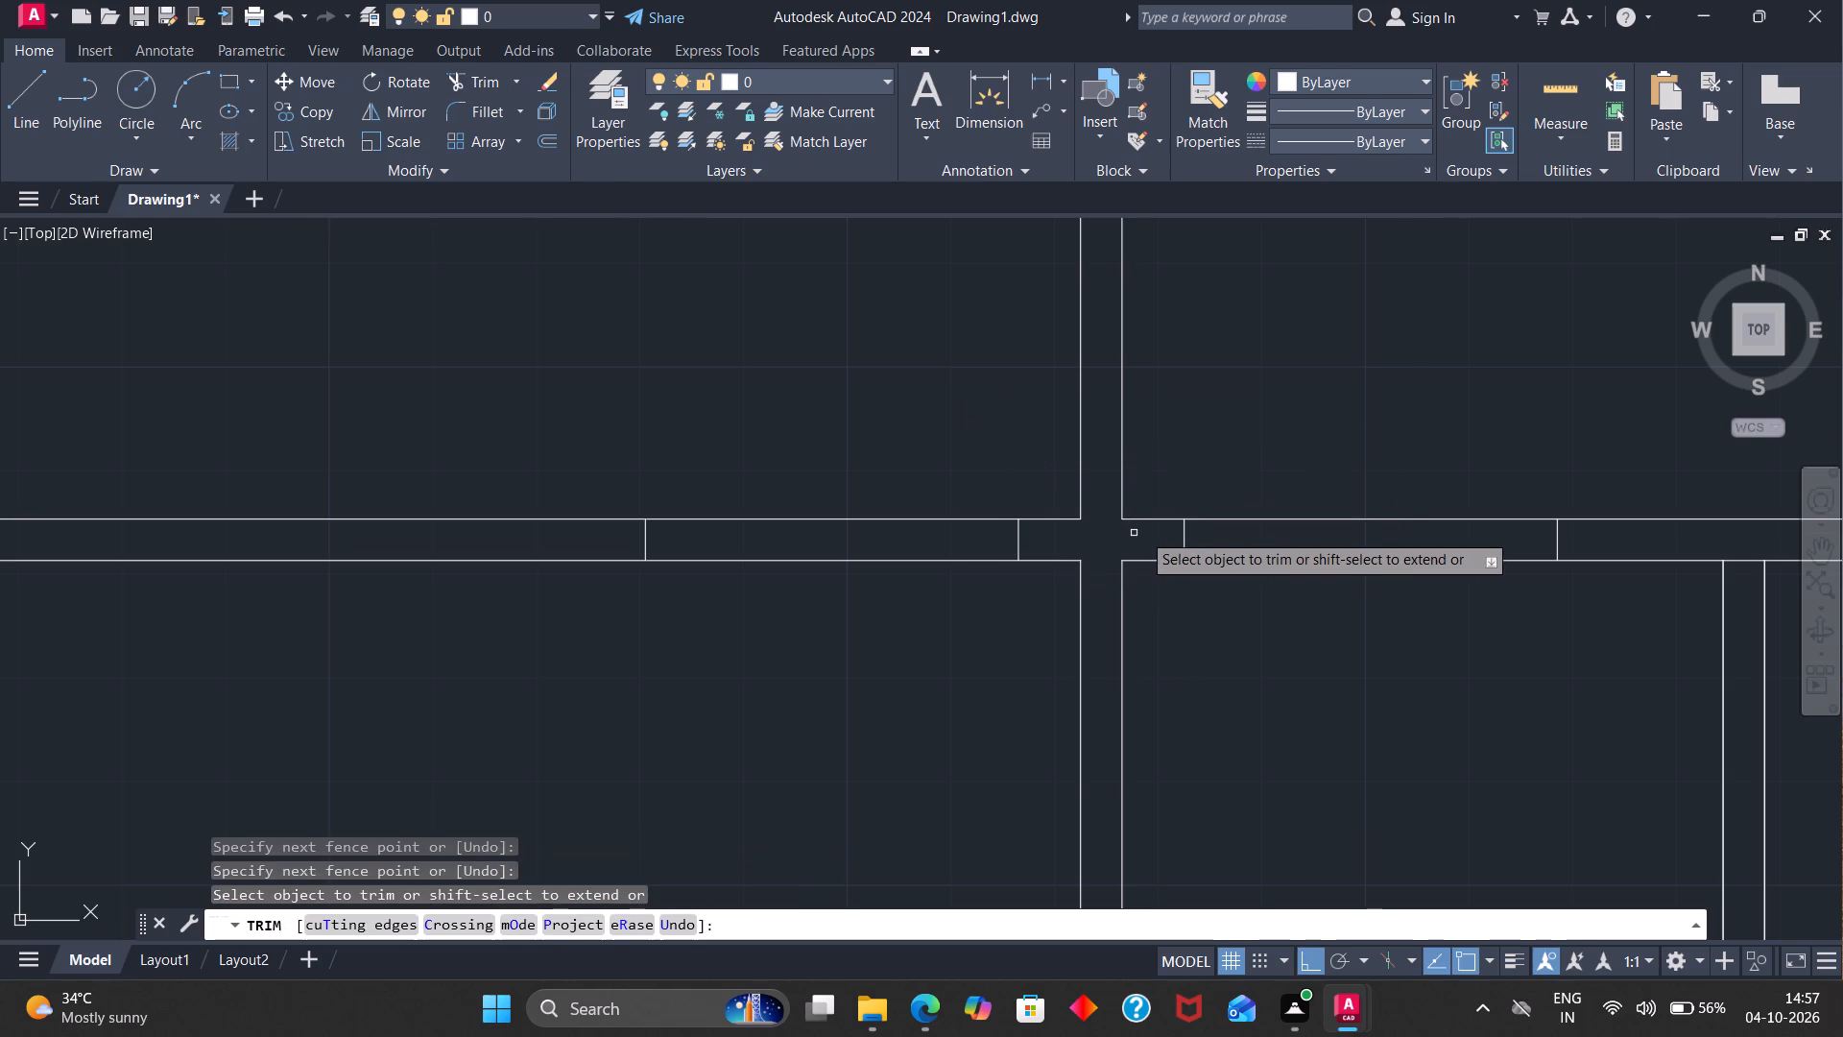
pyautogui.moveTo(1292, 442); pyautogui.dragTo(1388, 667)
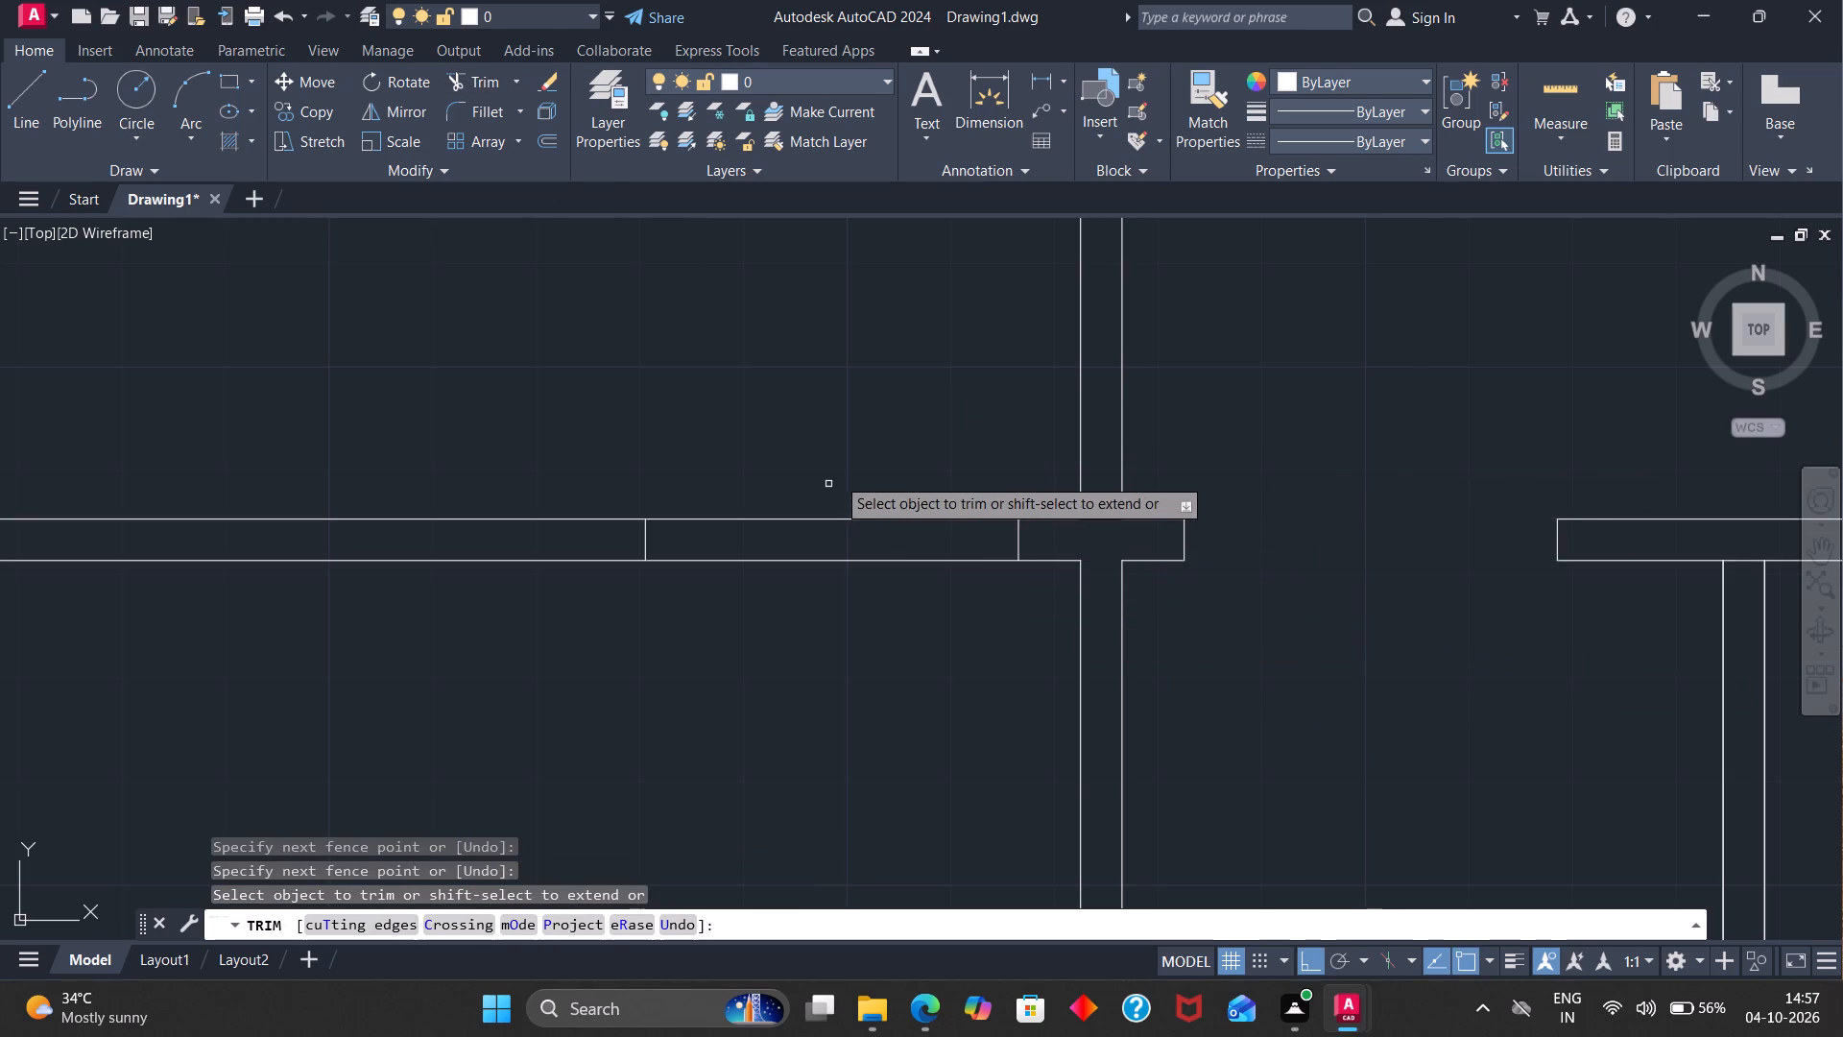
pyautogui.moveTo(843, 468); pyautogui.dragTo(913, 707)
pyautogui.scroll(-5, 921, 624)
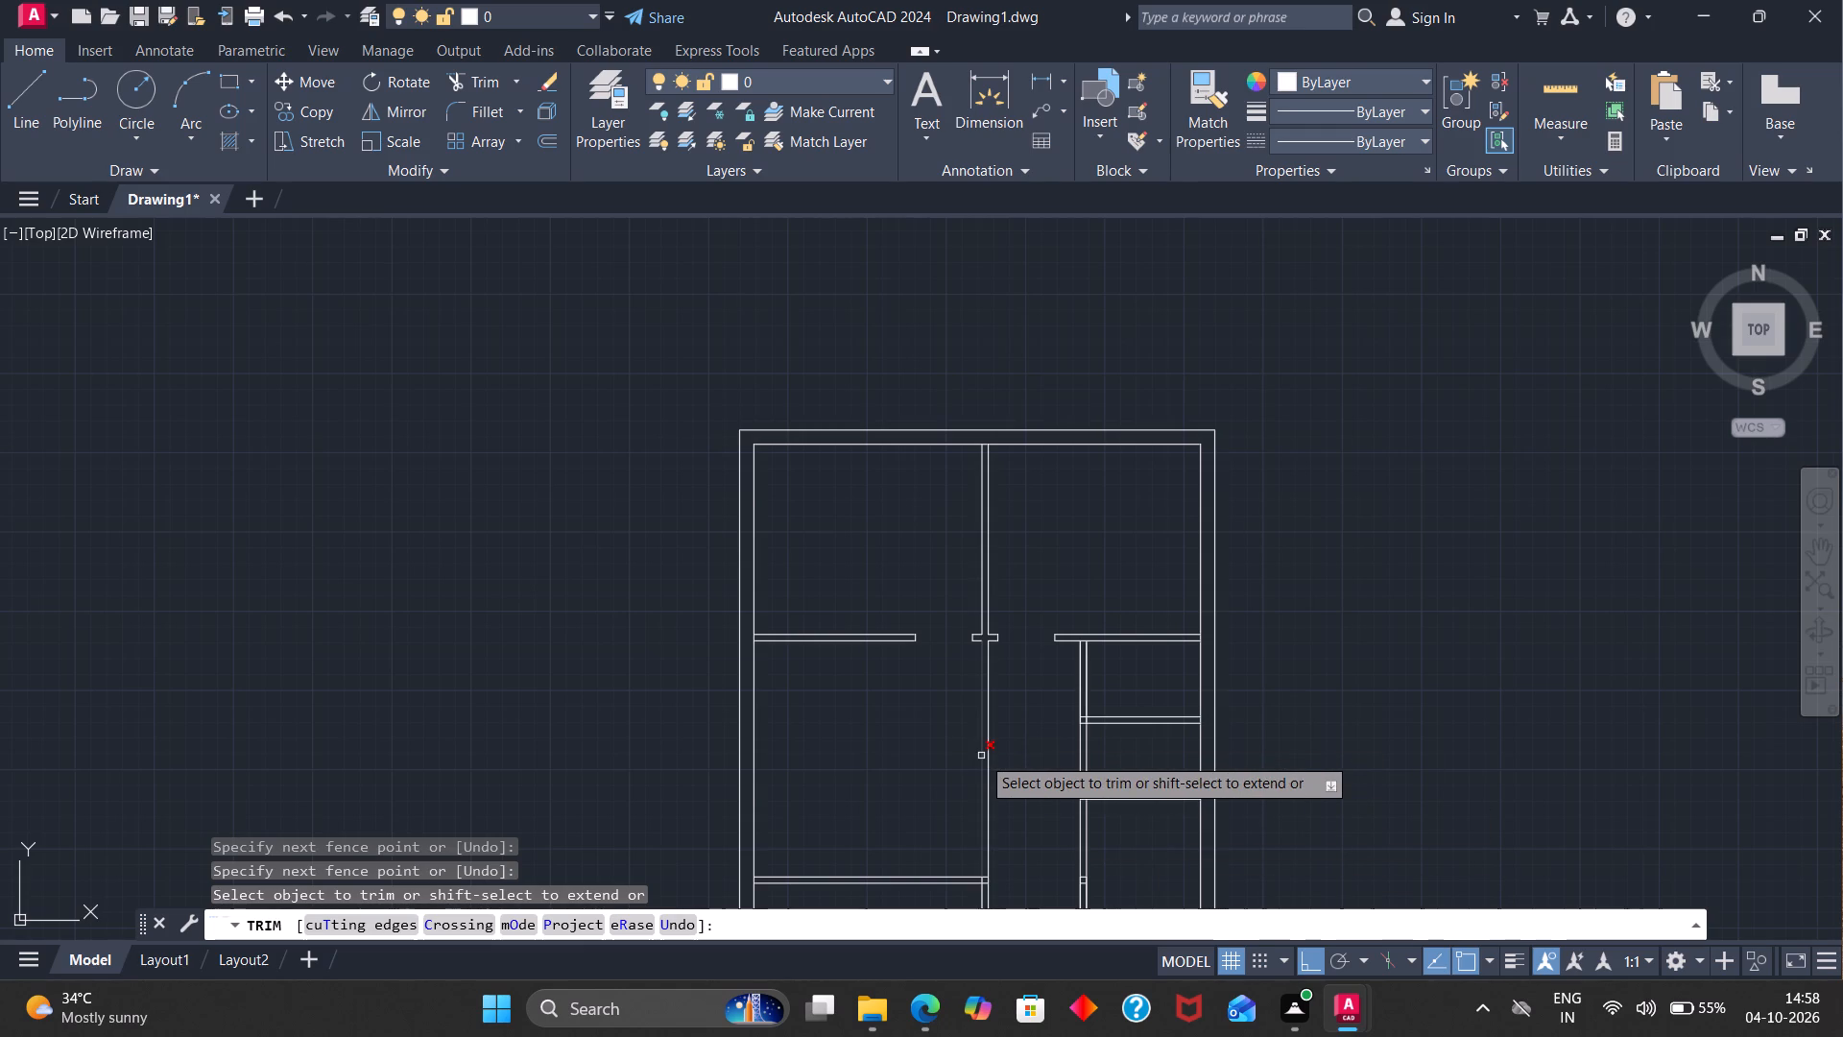
# Trim away the central vertical partition between the upper junction and the lower-left room's corner.
pyautogui.moveTo(1028, 778); pyautogui.dragTo(898, 784)
# Trim the overlapping line ends inside the top-right corner of the lower-left room's partitions.
pyautogui.scroll(-1, 918, 770)
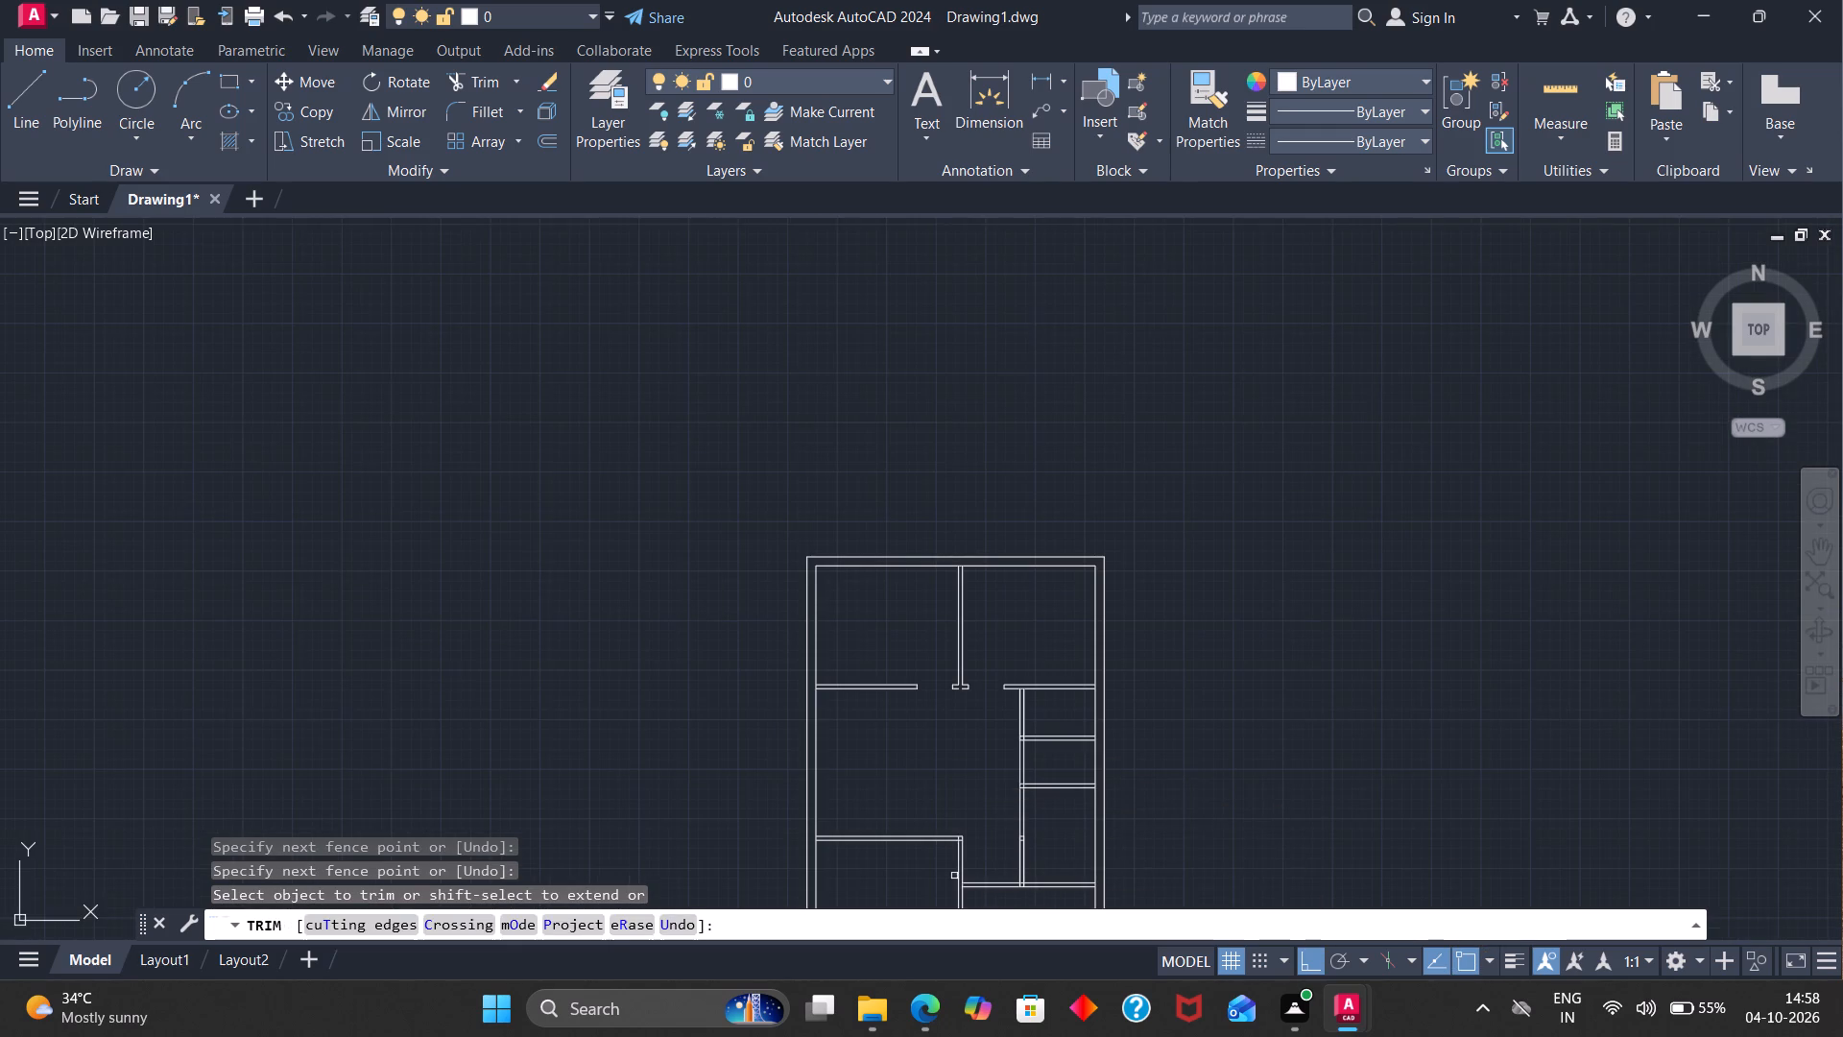
pyautogui.scroll(-4, 977, 909)
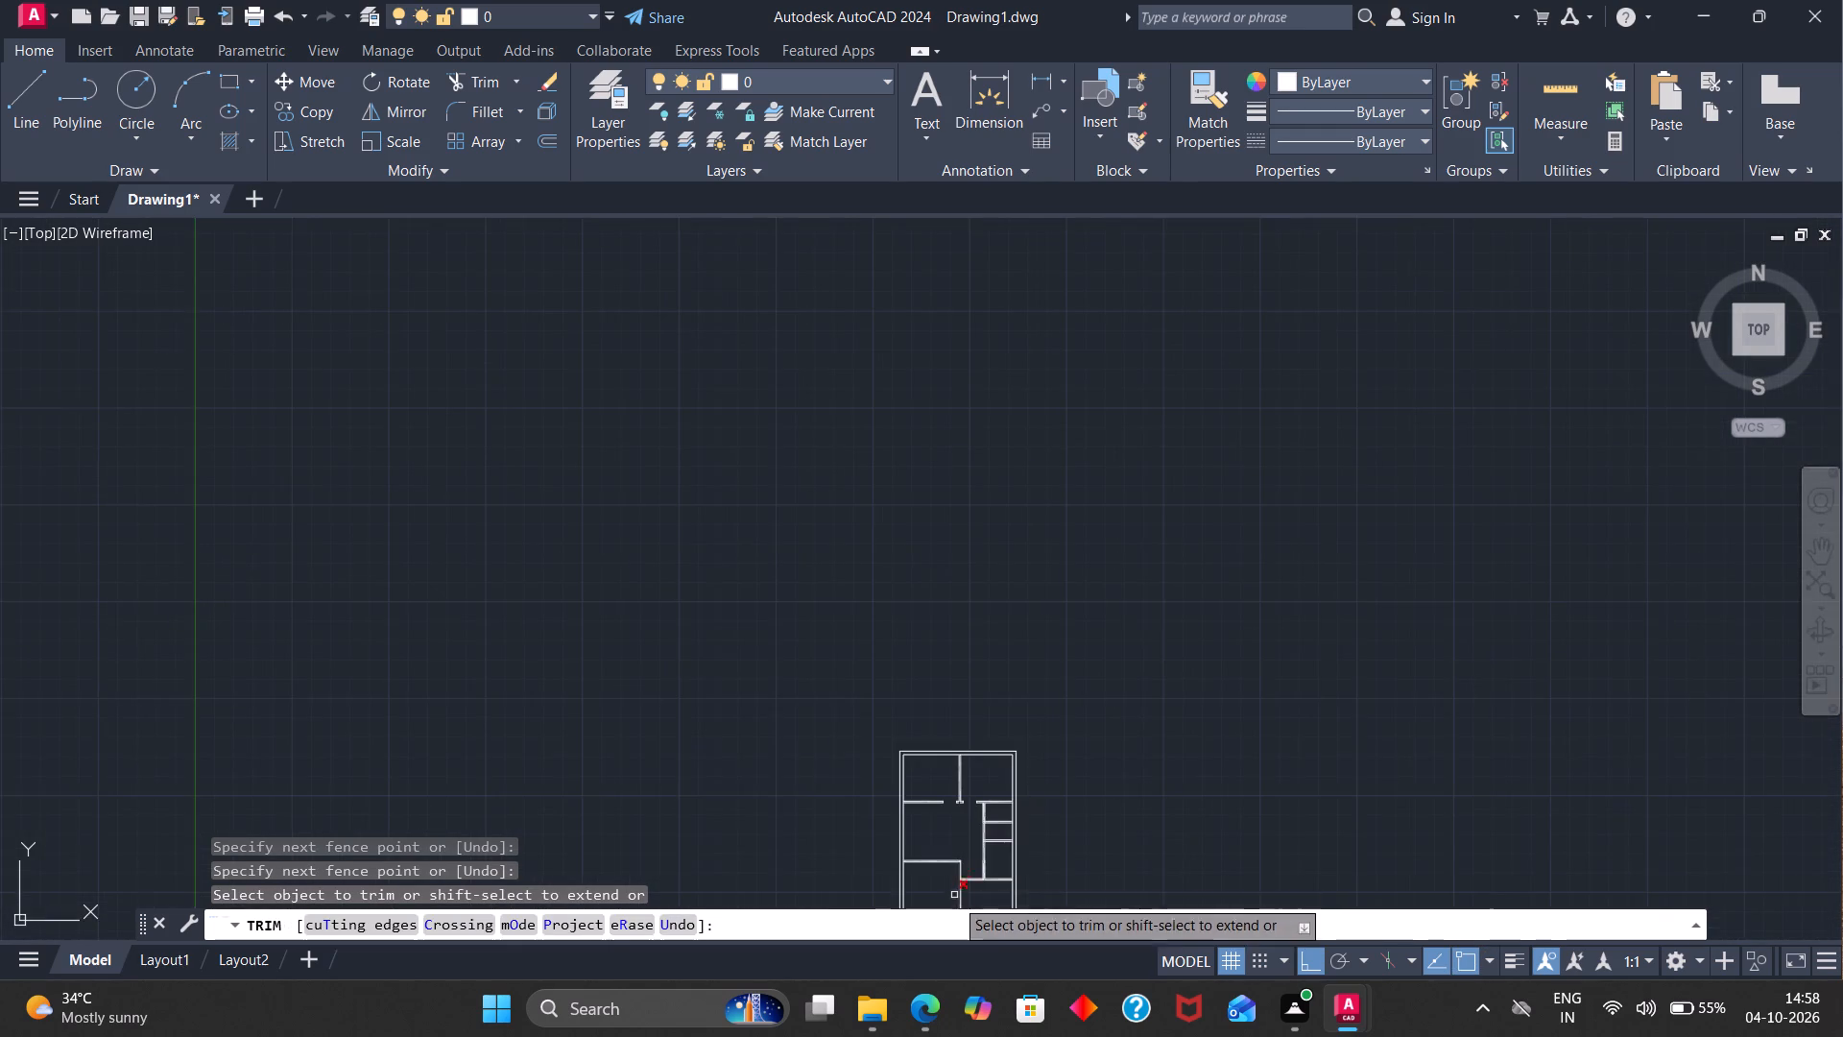
pyautogui.scroll(4, 953, 898)
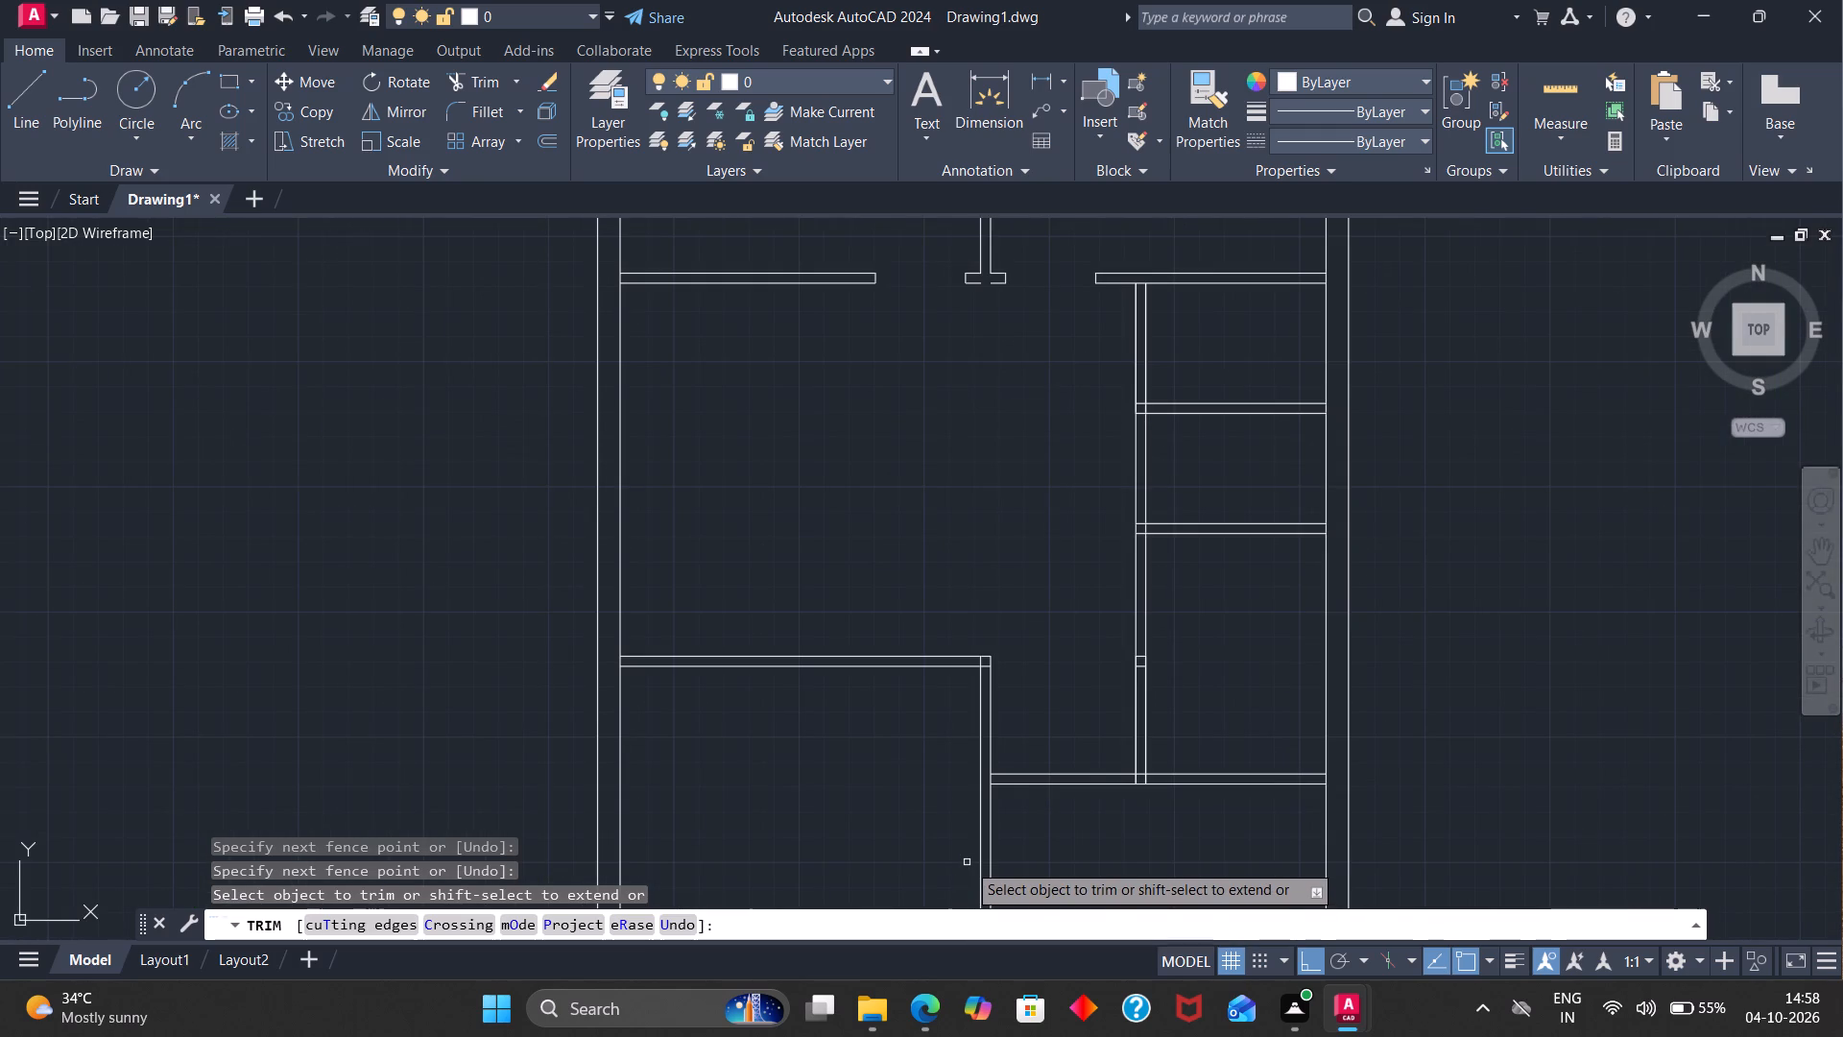
pyautogui.scroll(2, 965, 853)
pyautogui.scroll(3, 1016, 358)
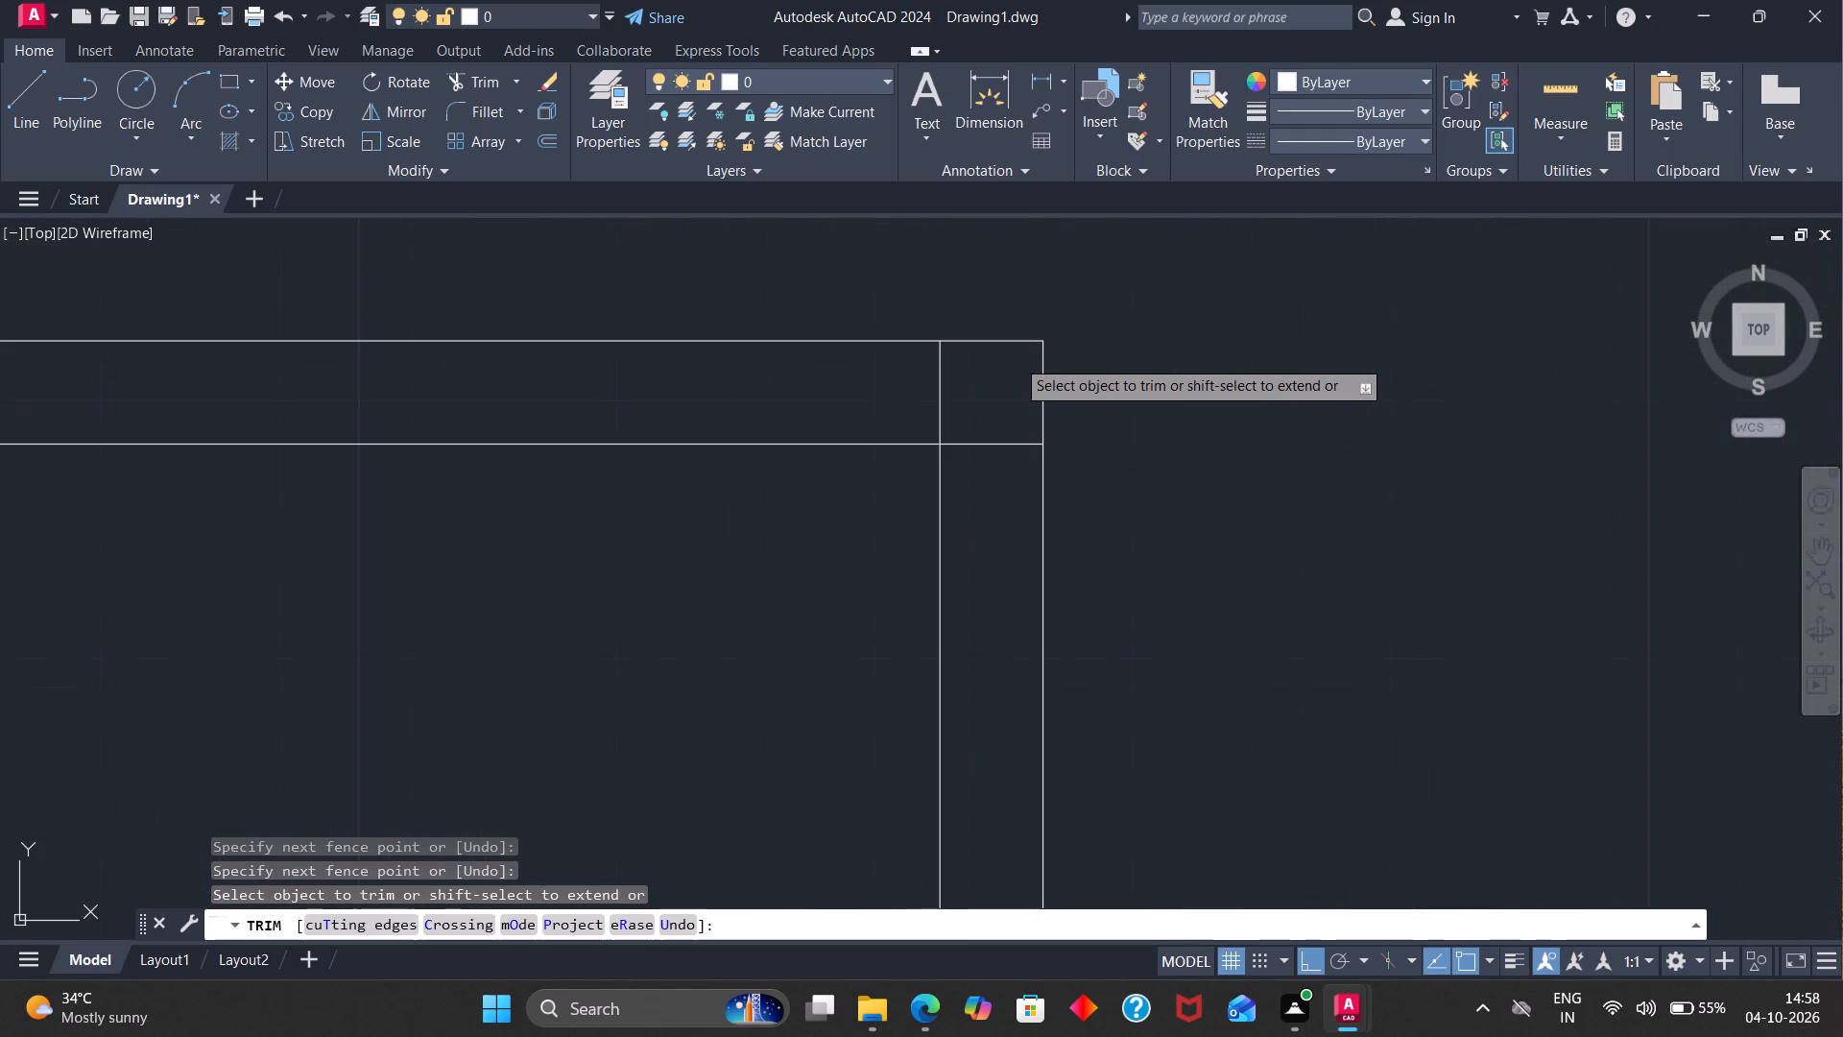
pyautogui.moveTo(903, 387); pyautogui.dragTo(947, 379)
pyautogui.moveTo(959, 390); pyautogui.dragTo(976, 525)
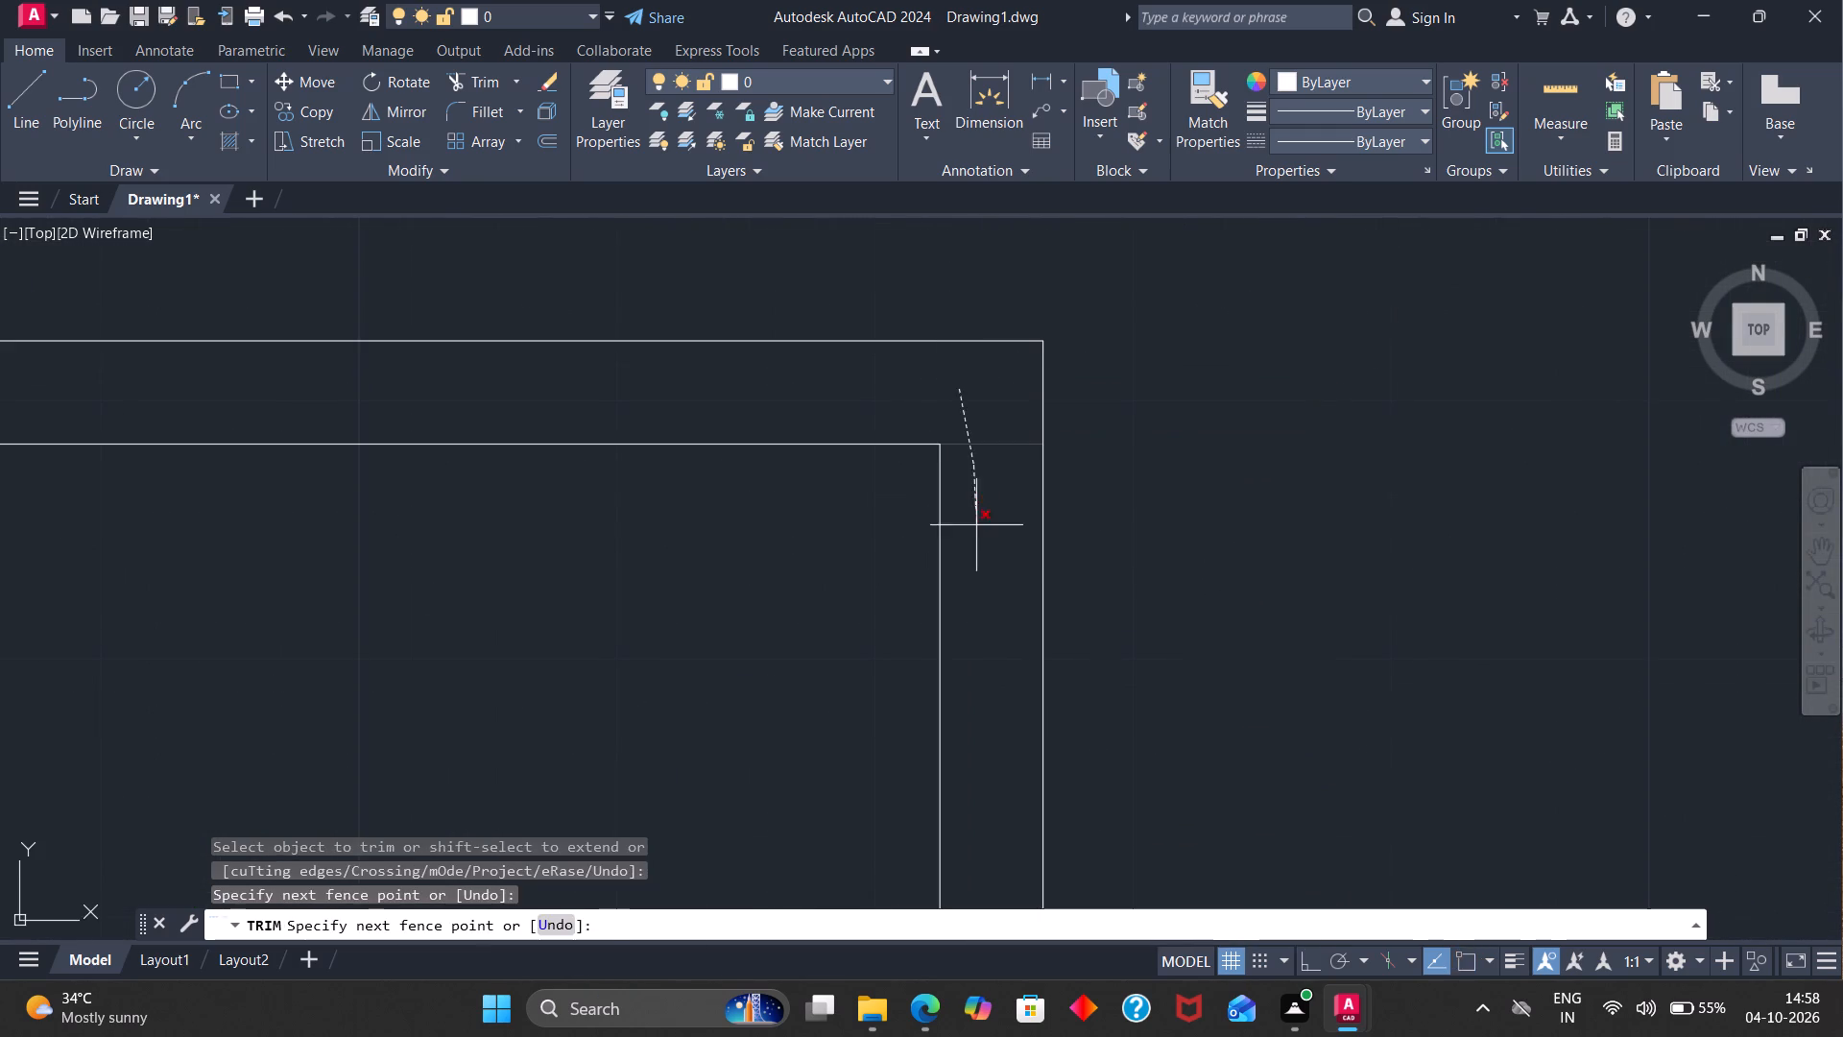
# Draw a horizontal line across the vertical partition at the lower-left room's inner corner and offset it 6" downward as a door jamb.
pyautogui.scroll(-1, 981, 524)
pyautogui.click(18, 102)
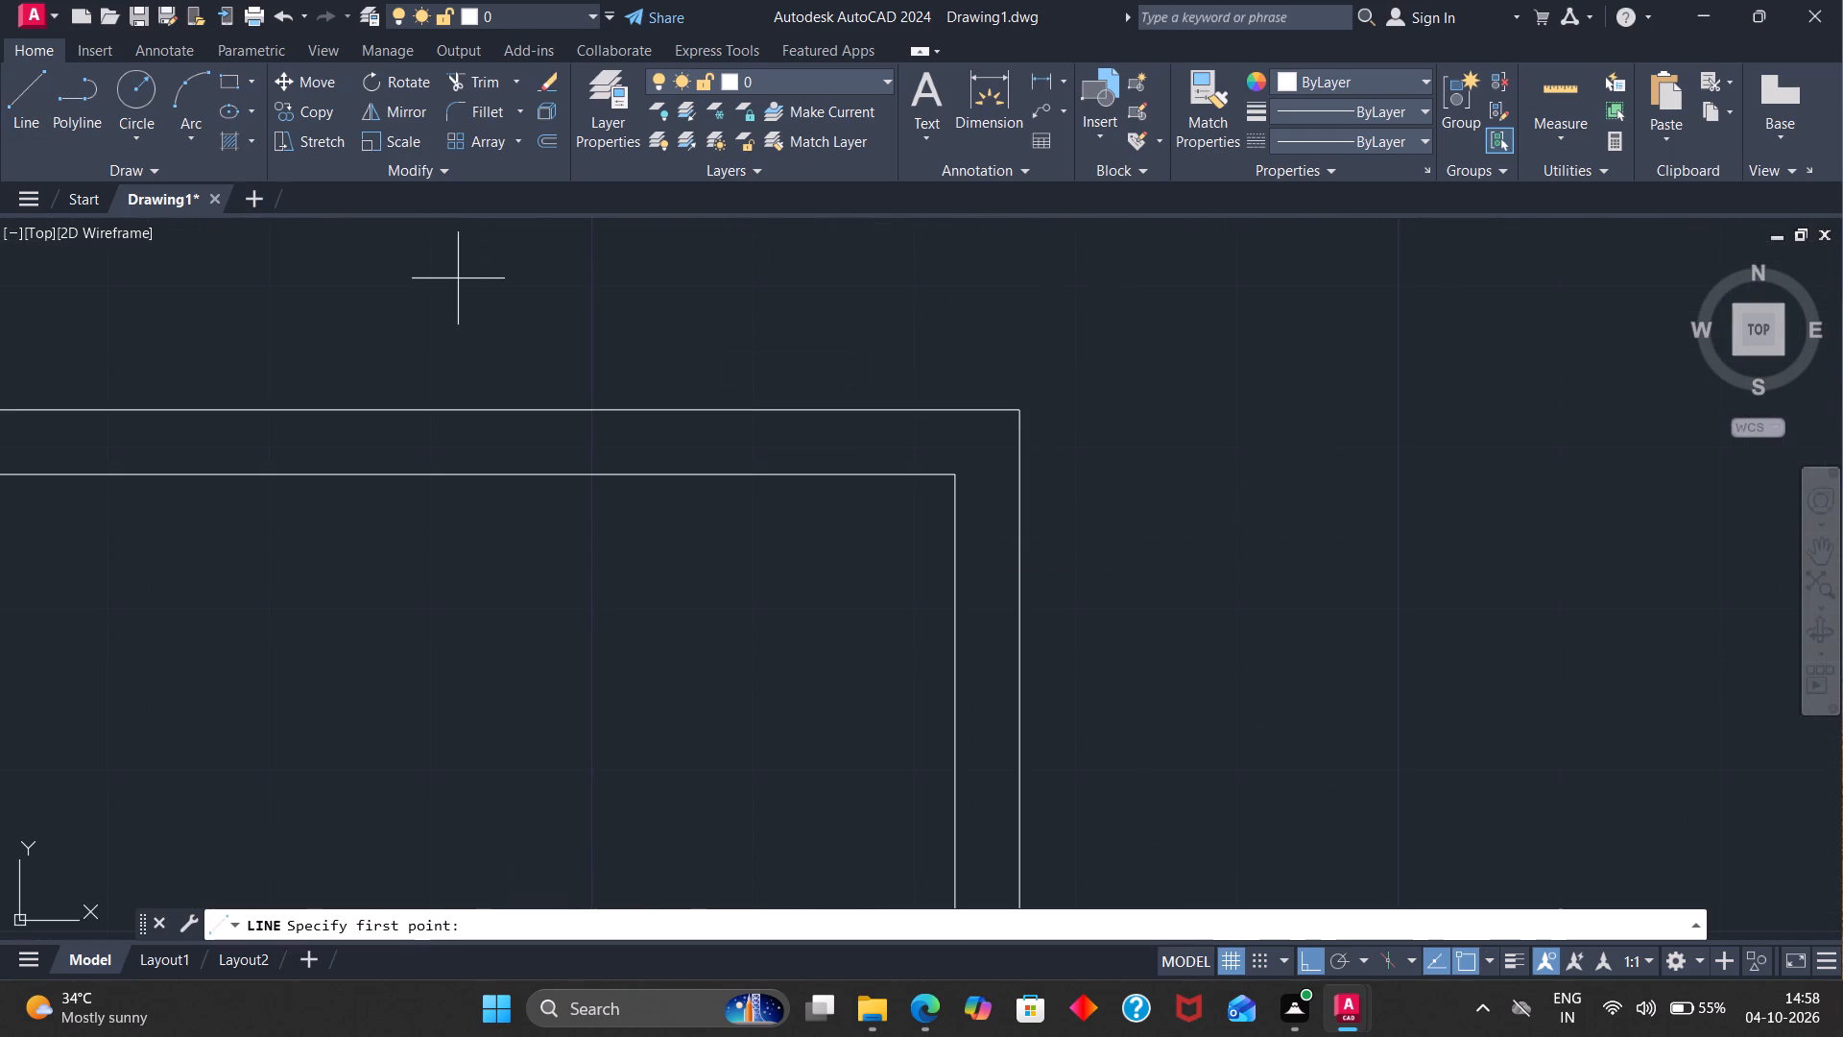
pyautogui.click(951, 468)
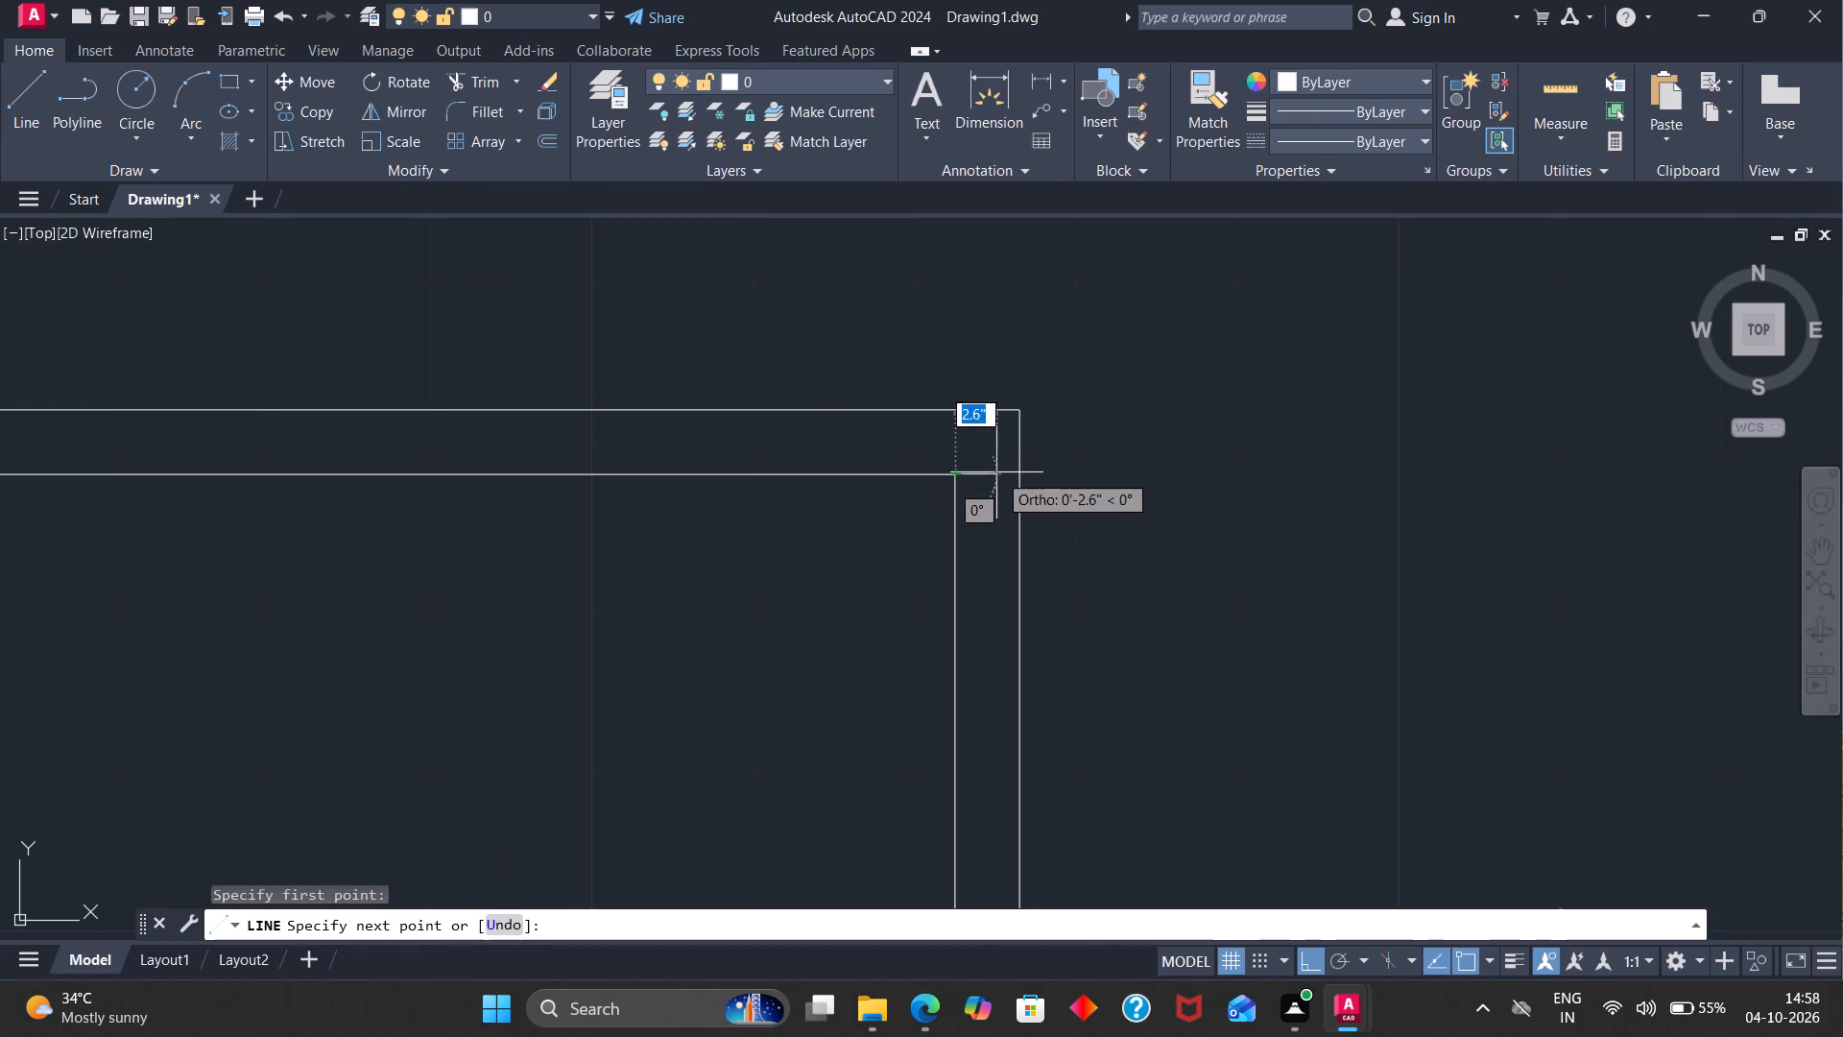
pyautogui.click(1024, 471)
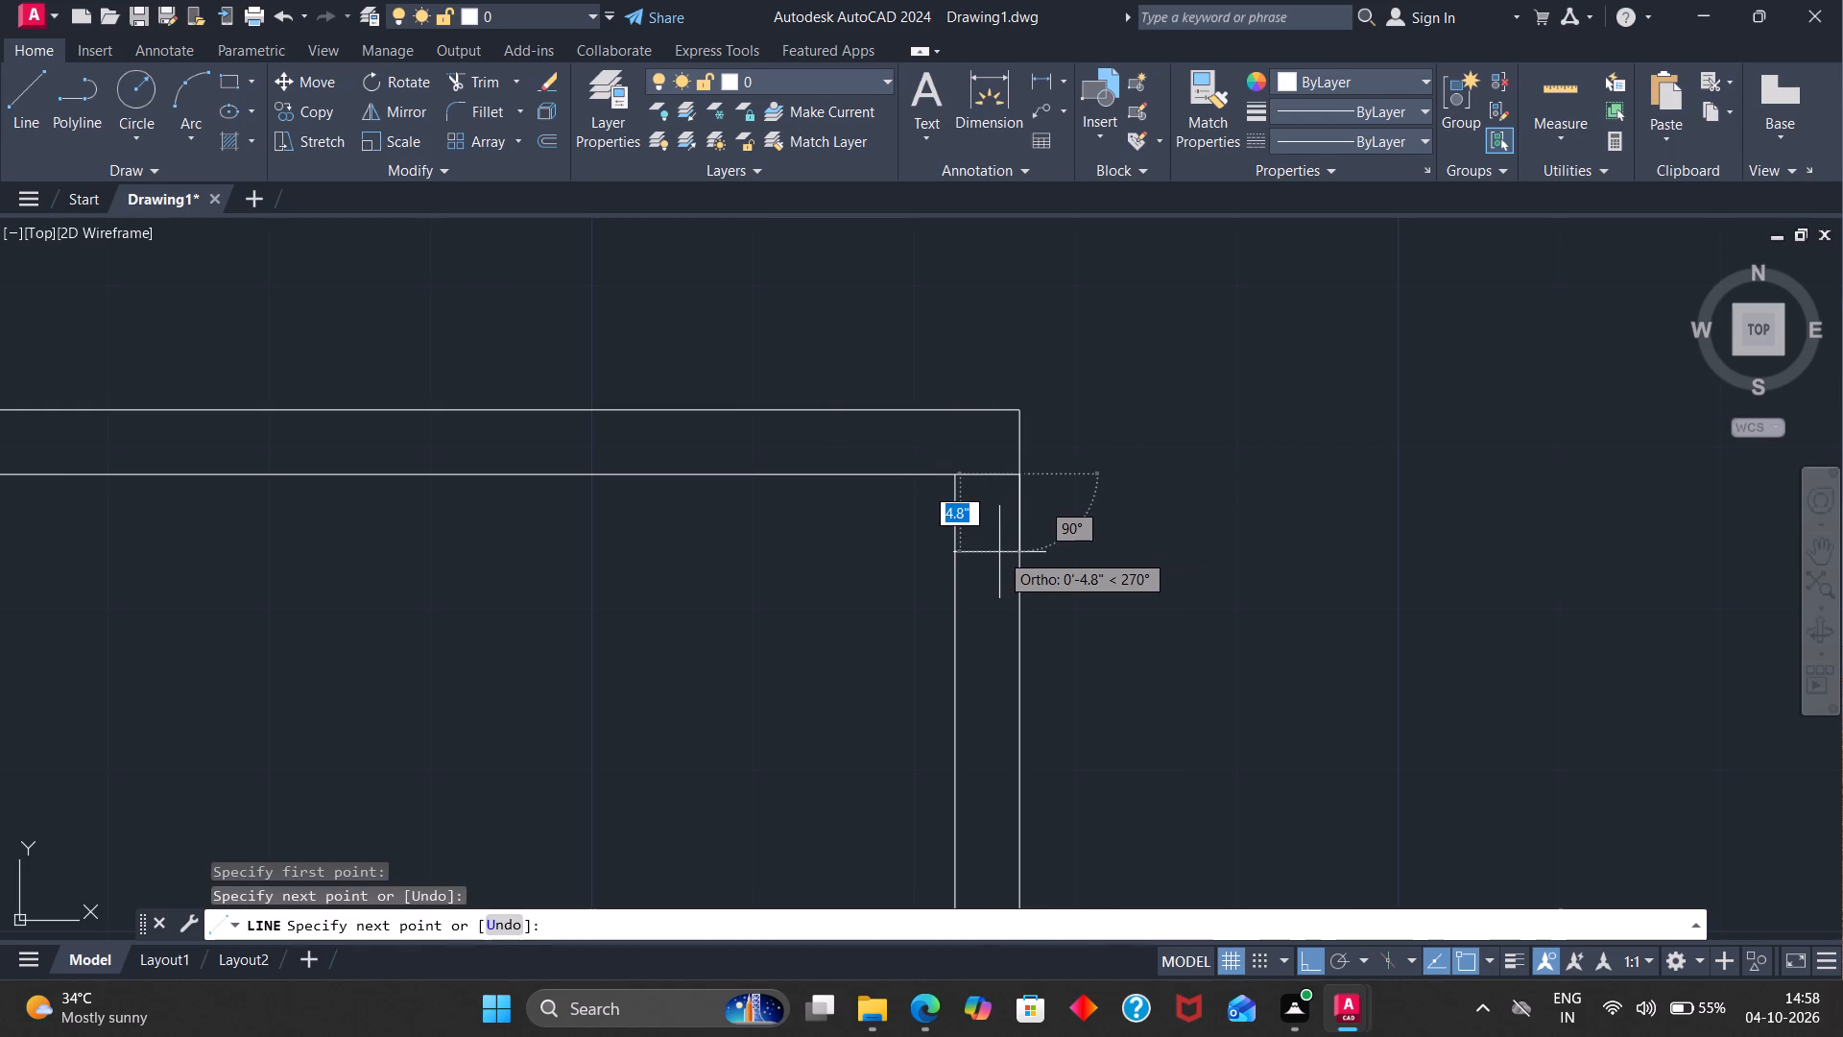
pyautogui.press('Escape')
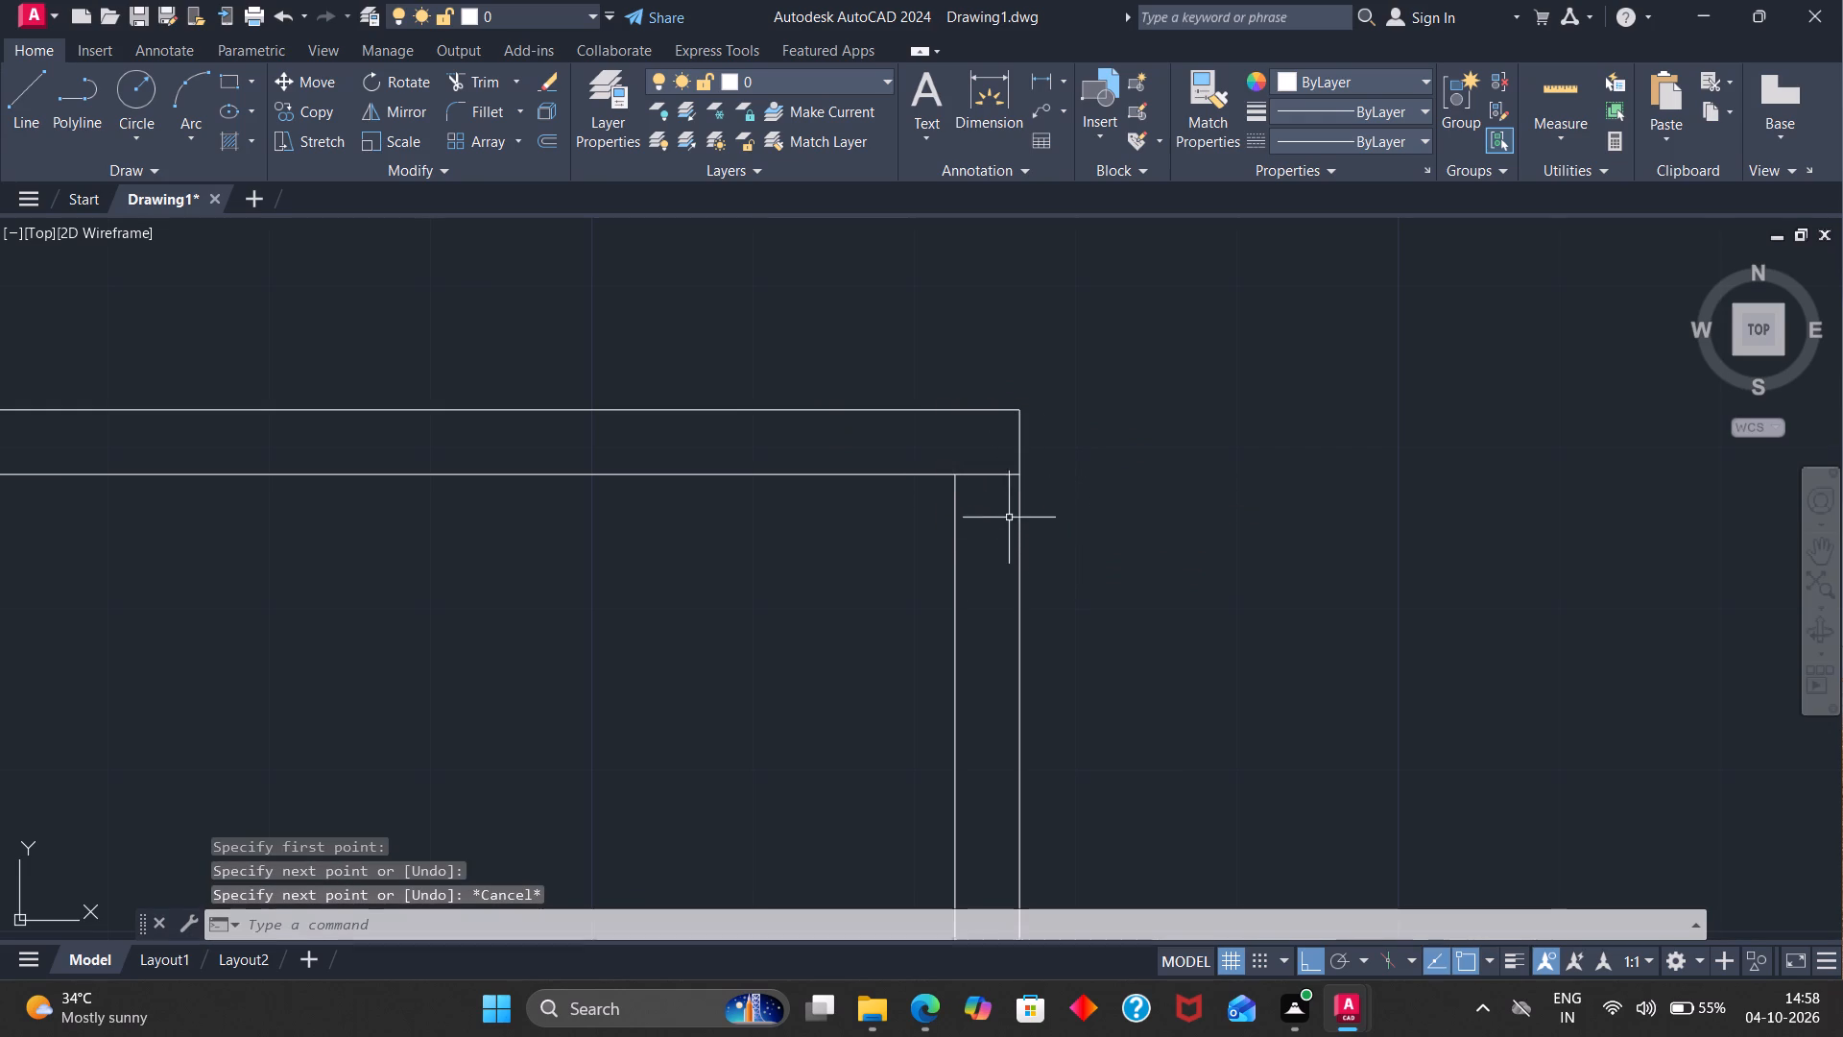
pyautogui.press('o')
pyautogui.press('Return')
pyautogui.press('6')
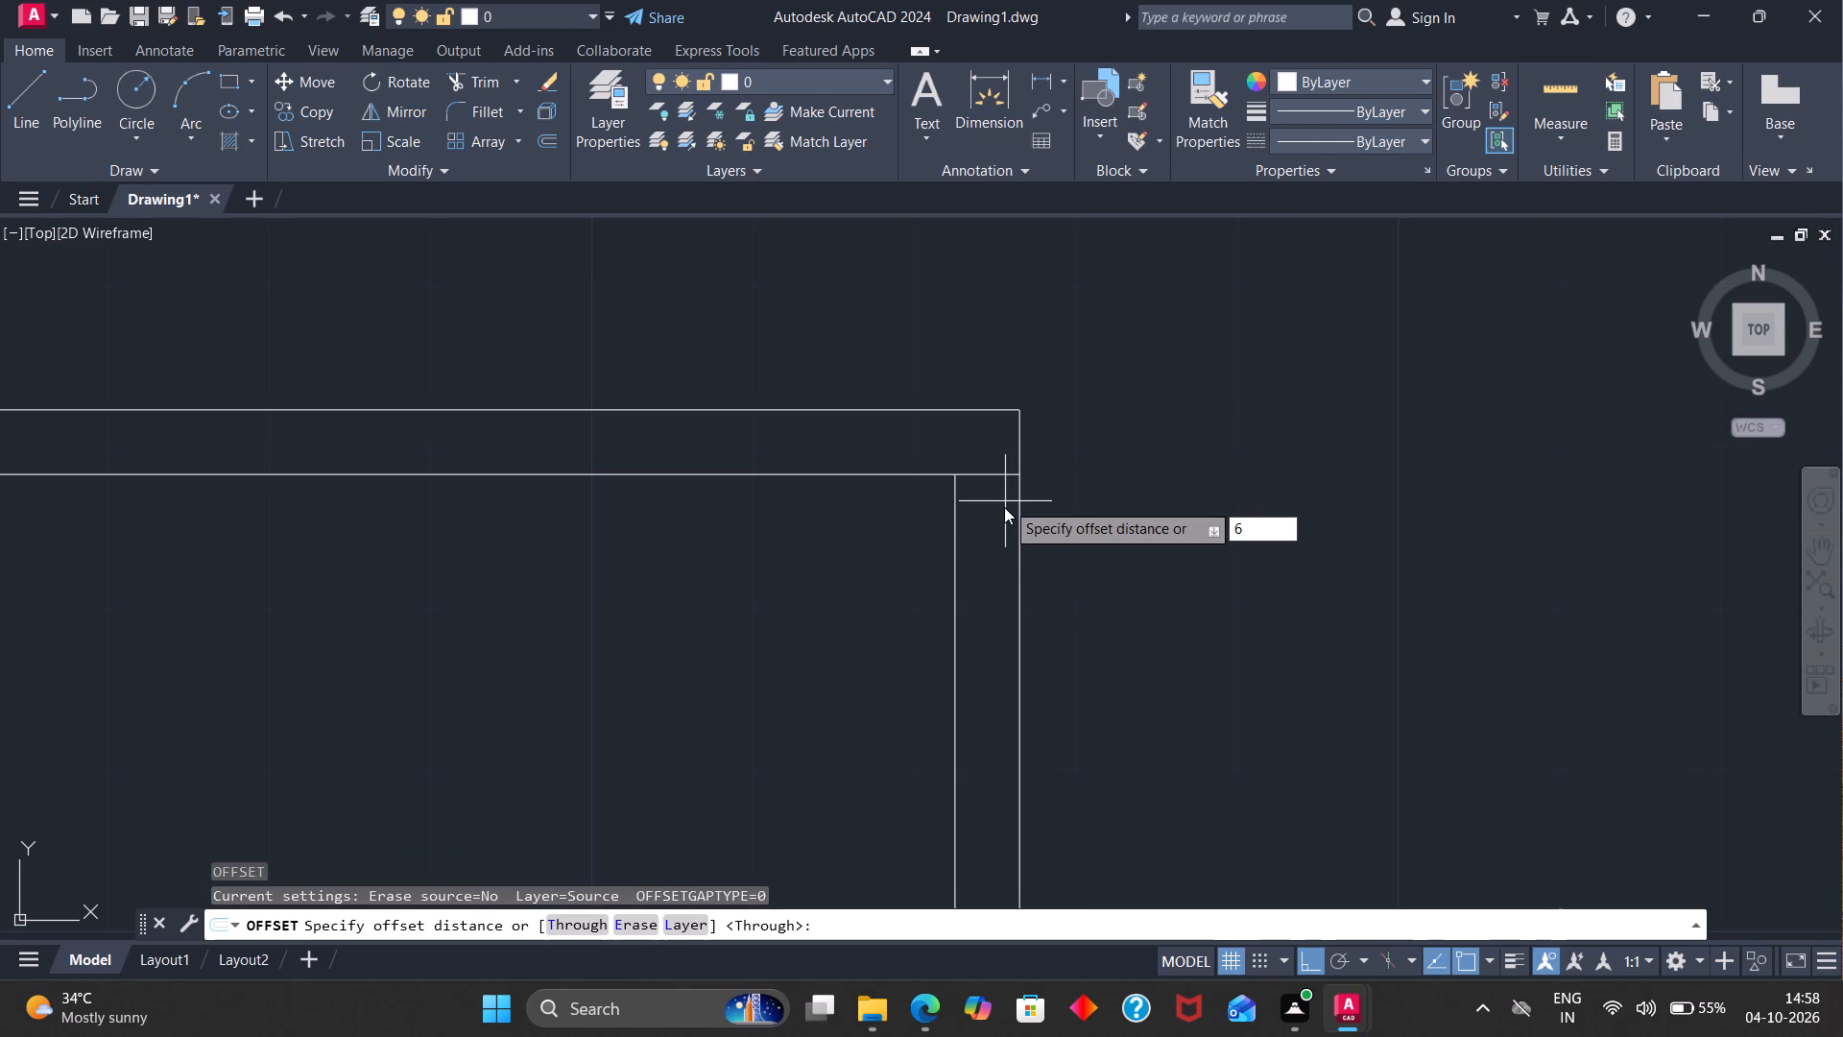
pyautogui.press('Return')
pyautogui.click(999, 476)
pyautogui.click(993, 548)
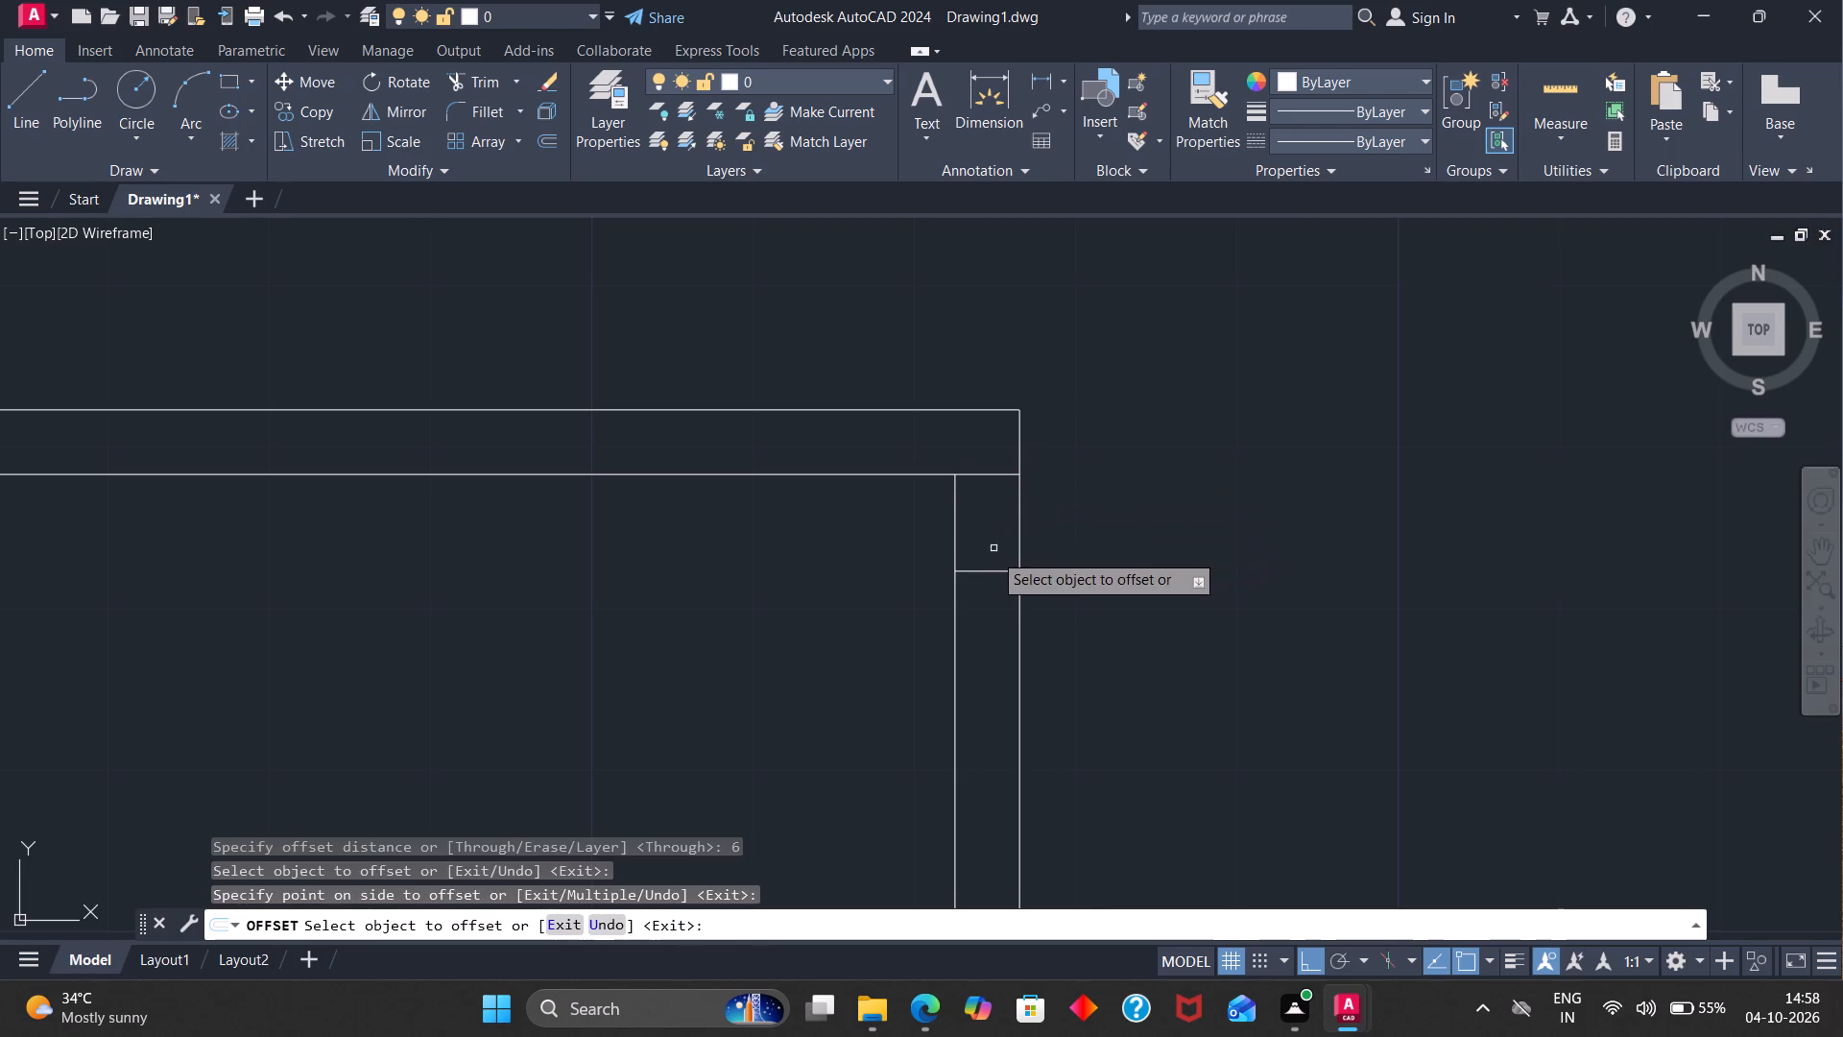
# Offset the 6" jamb line 3' down the vertical partition to mark the door width.
pyautogui.click(989, 571)
pyautogui.press('3')
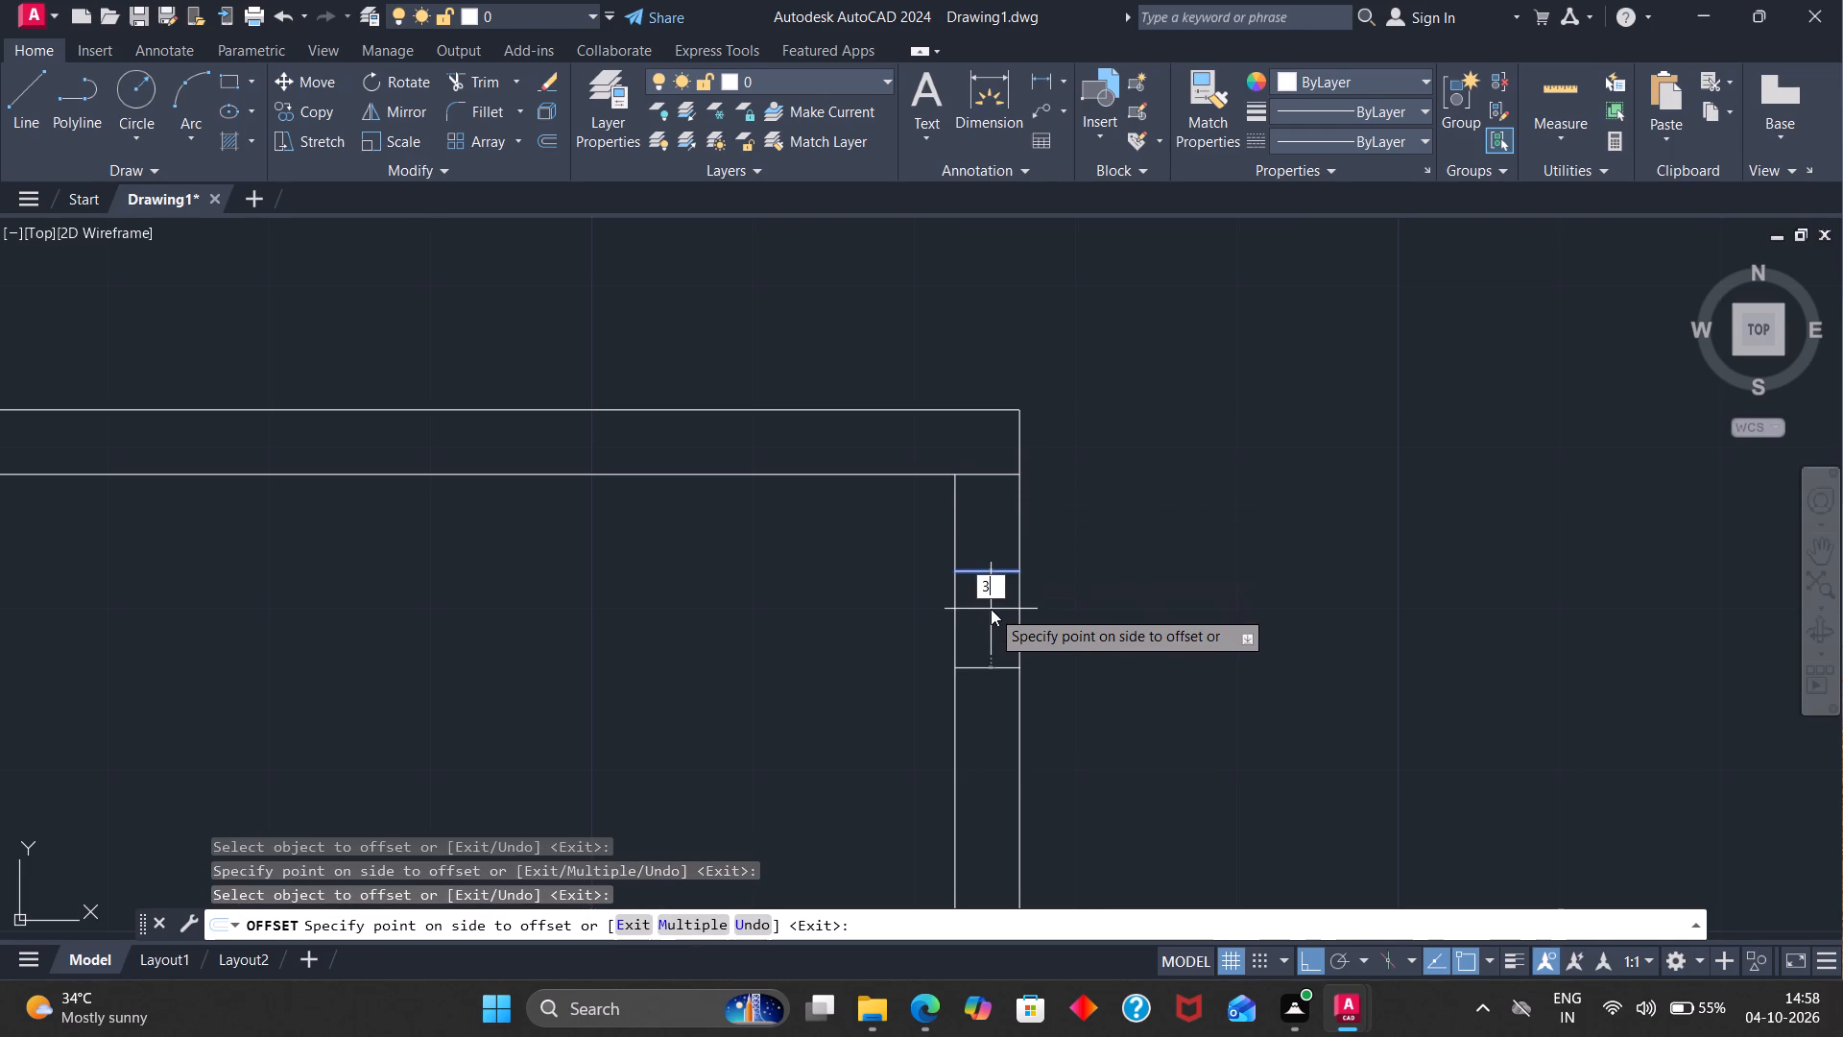
pyautogui.press("'")
pyautogui.press('Return')
# Trim the short closing line at the corner and cut out the 3' door opening in the vertical partition.
pyautogui.scroll(-2, 987, 617)
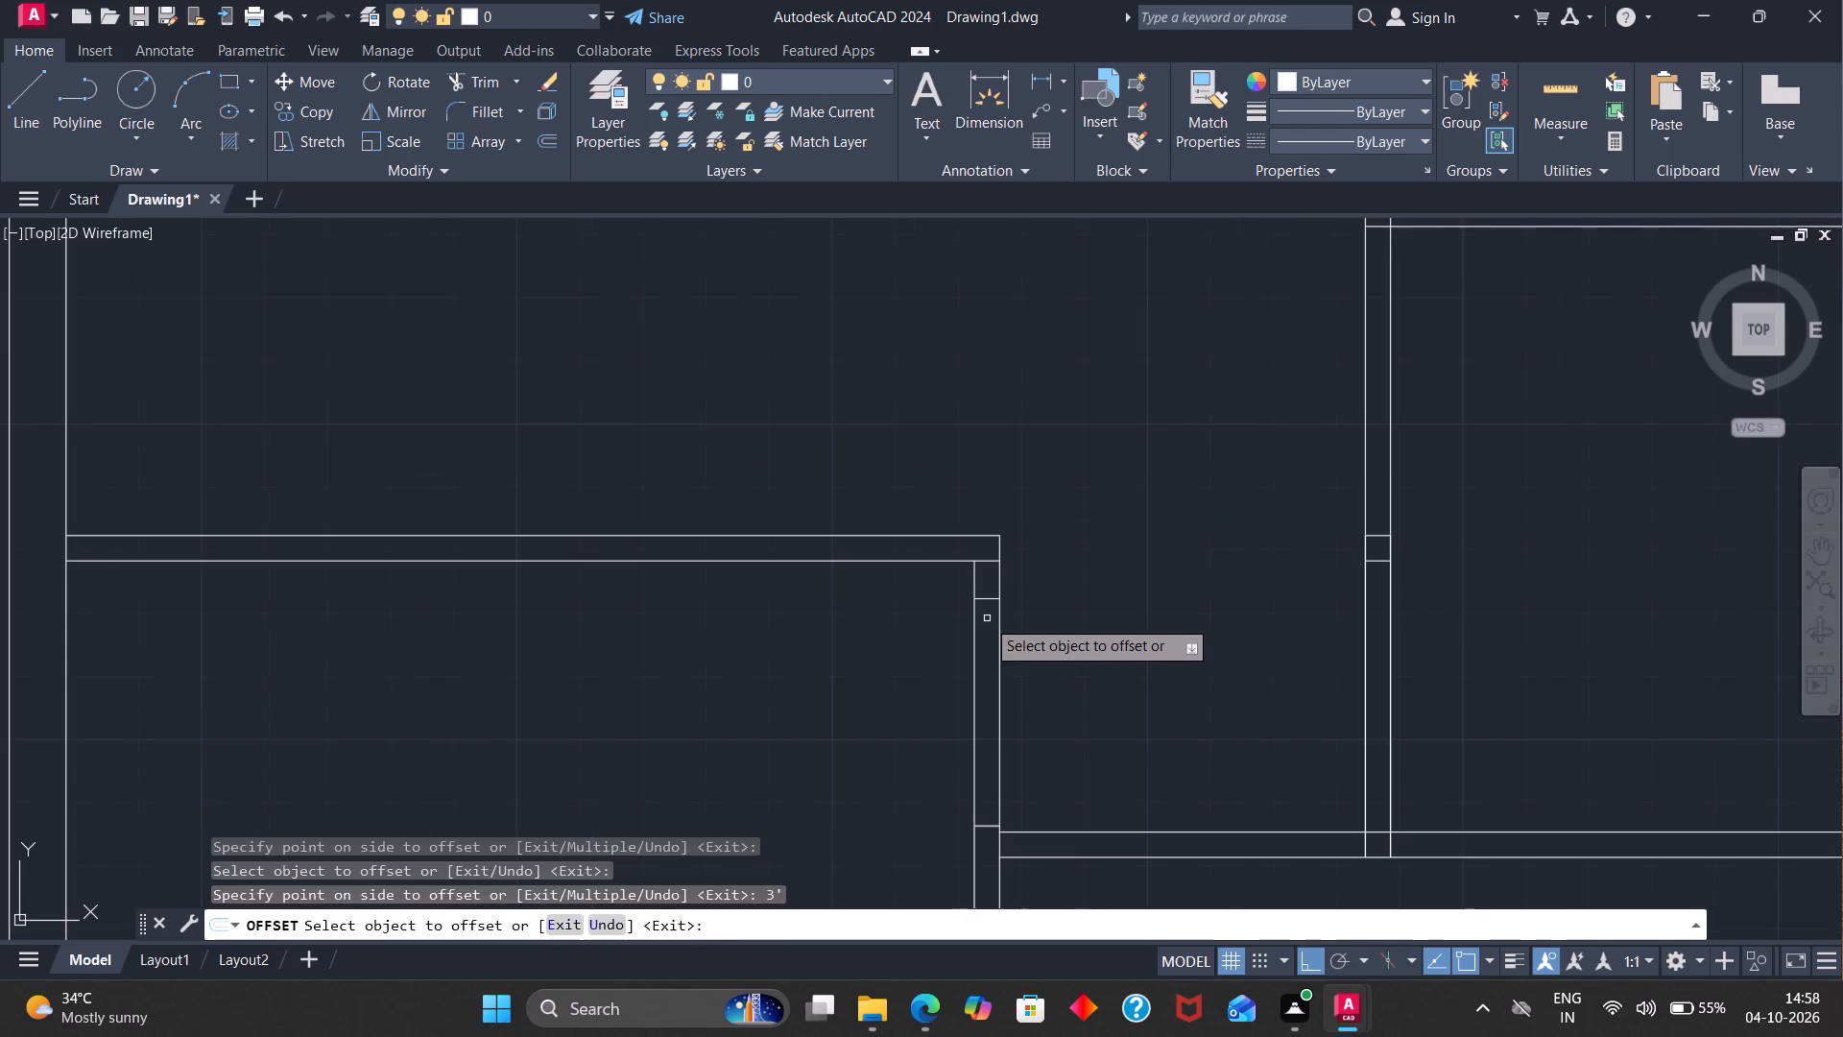
pyautogui.click(488, 75)
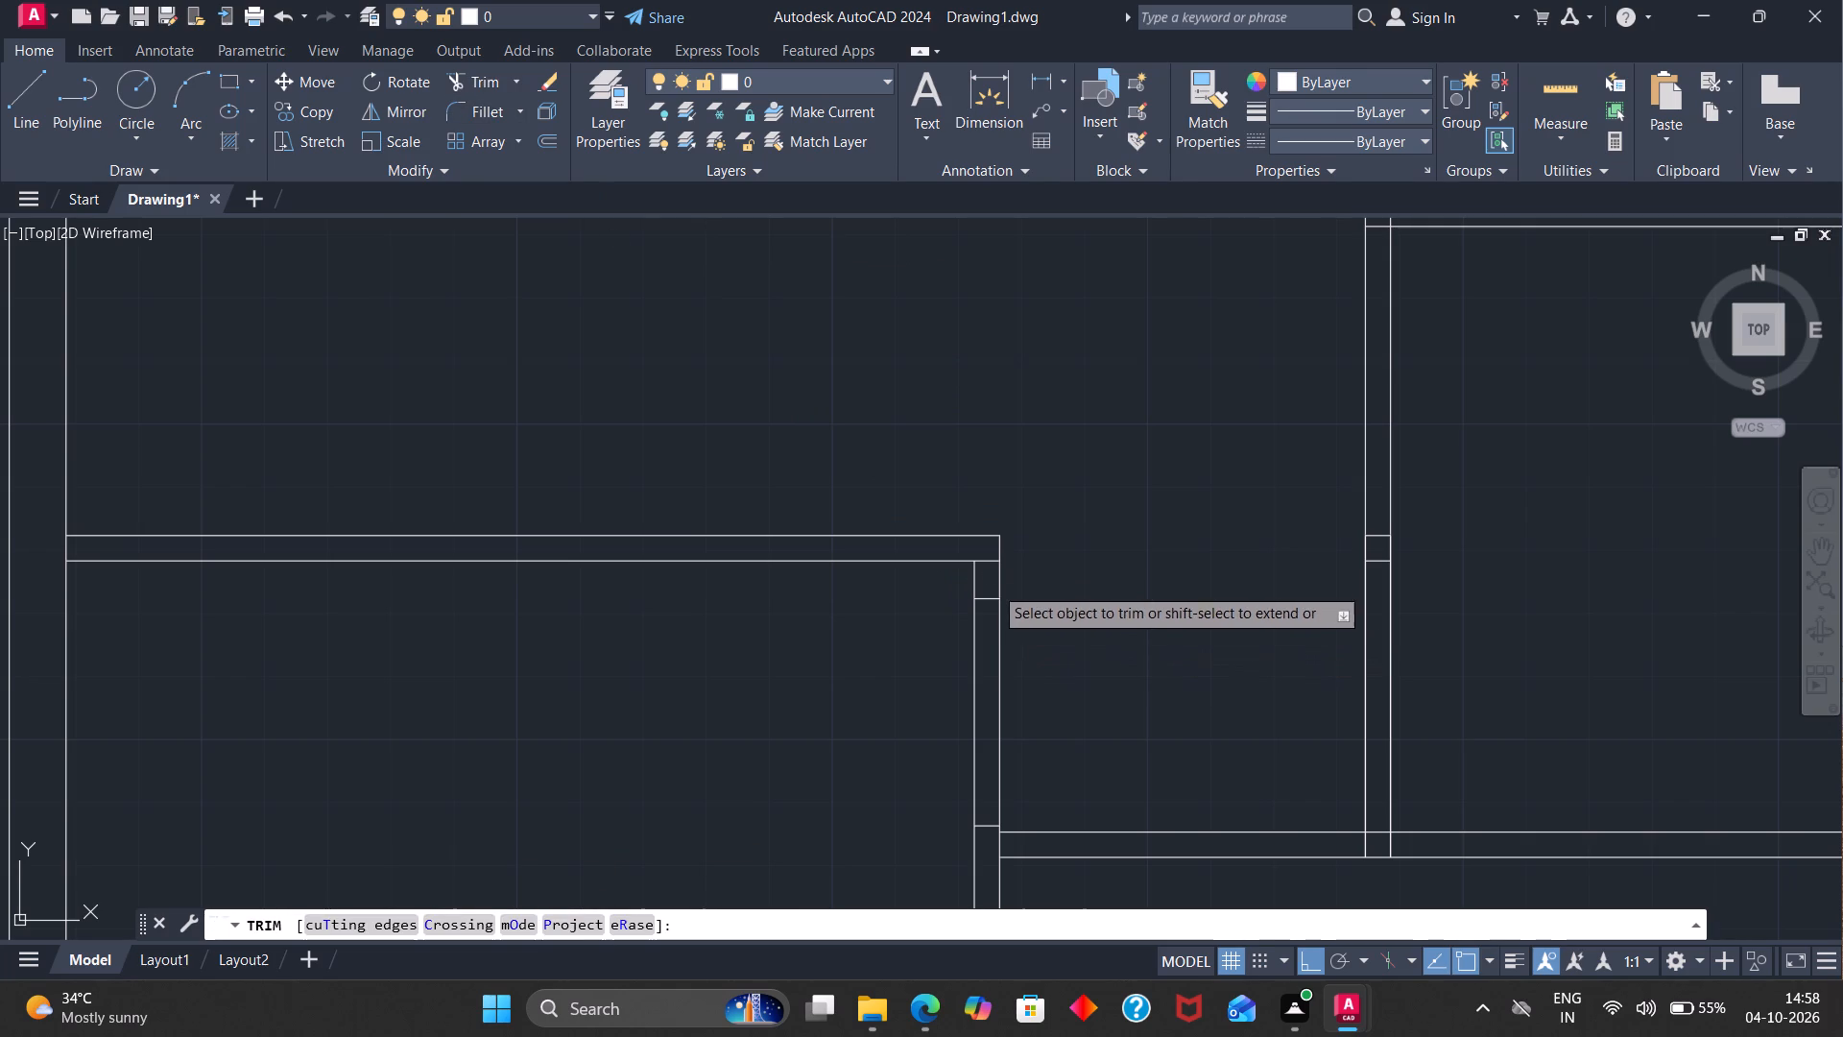
pyautogui.click(992, 562)
pyautogui.moveTo(1052, 664); pyautogui.dragTo(867, 689)
# Trim the short wall segment where the lower horizontal partition meets the vertical partition below the new door opening.
pyautogui.scroll(-2, 958, 647)
pyautogui.scroll(-1, 1046, 807)
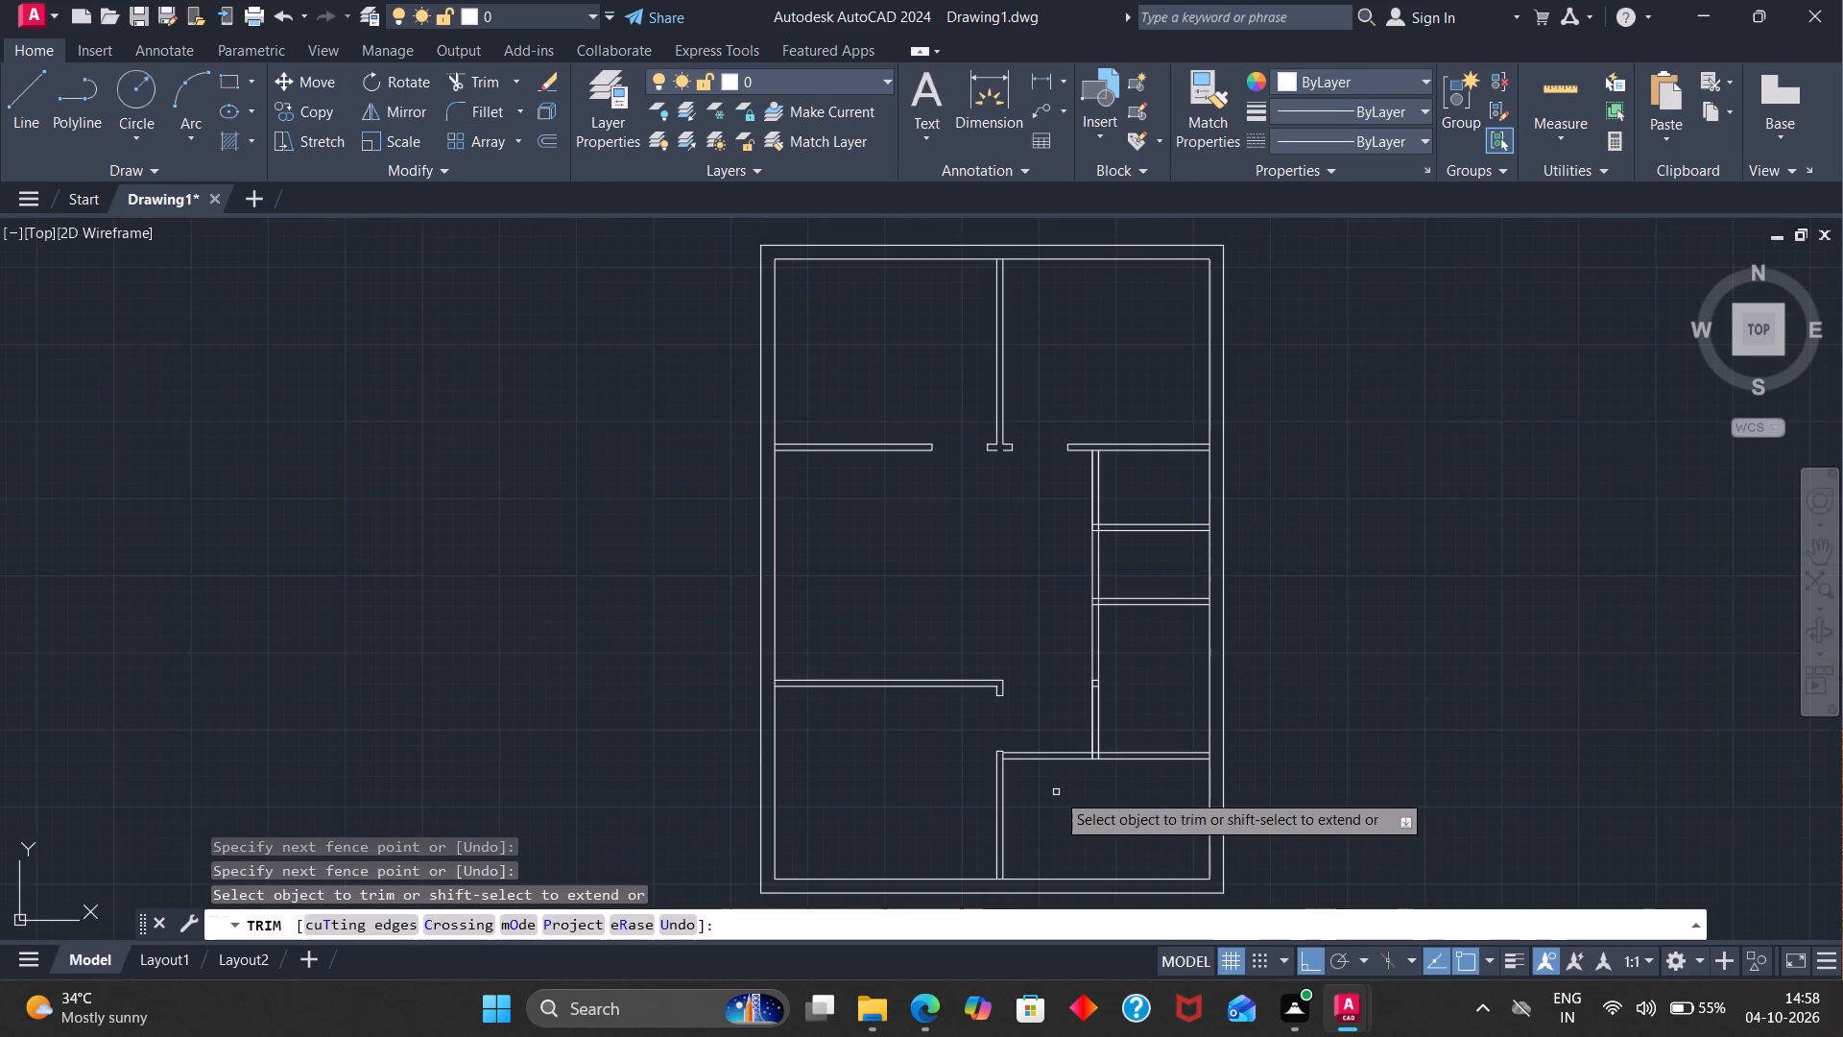
pyautogui.scroll(4, 1032, 801)
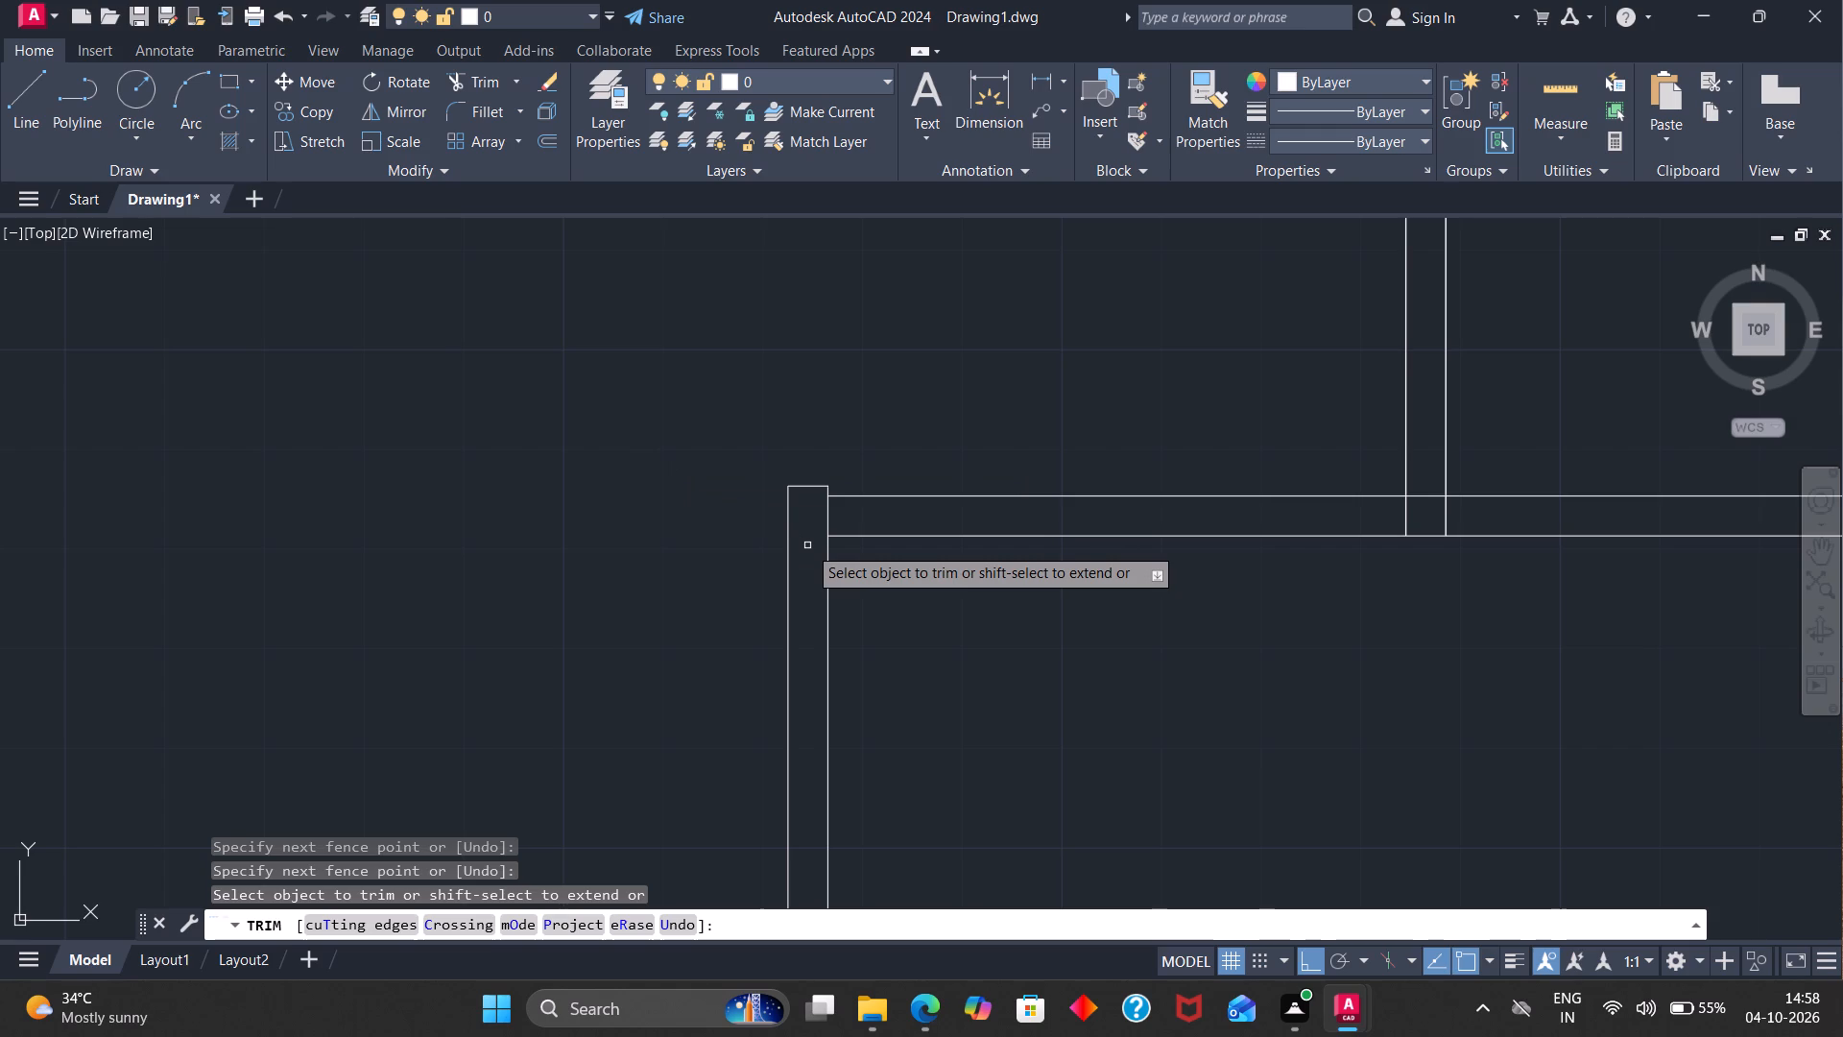
pyautogui.scroll(-1, 807, 545)
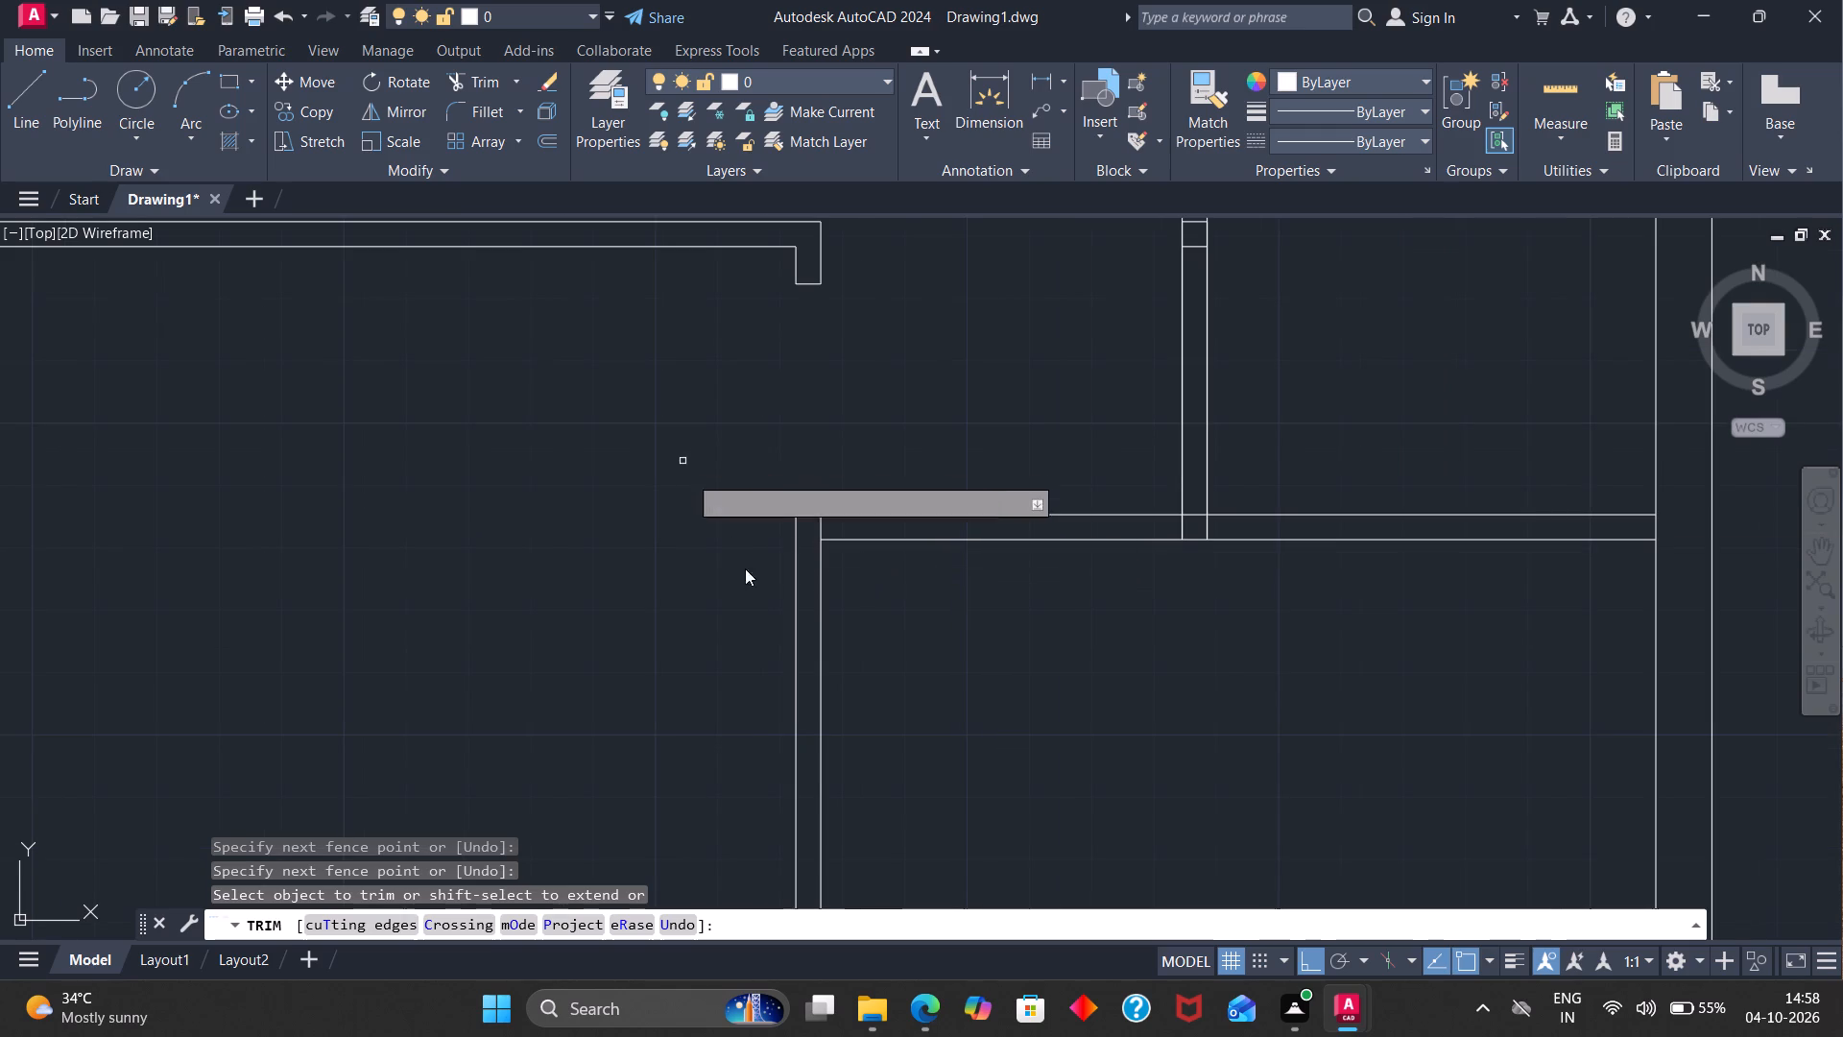
pyautogui.scroll(3, 826, 535)
pyautogui.click(808, 518)
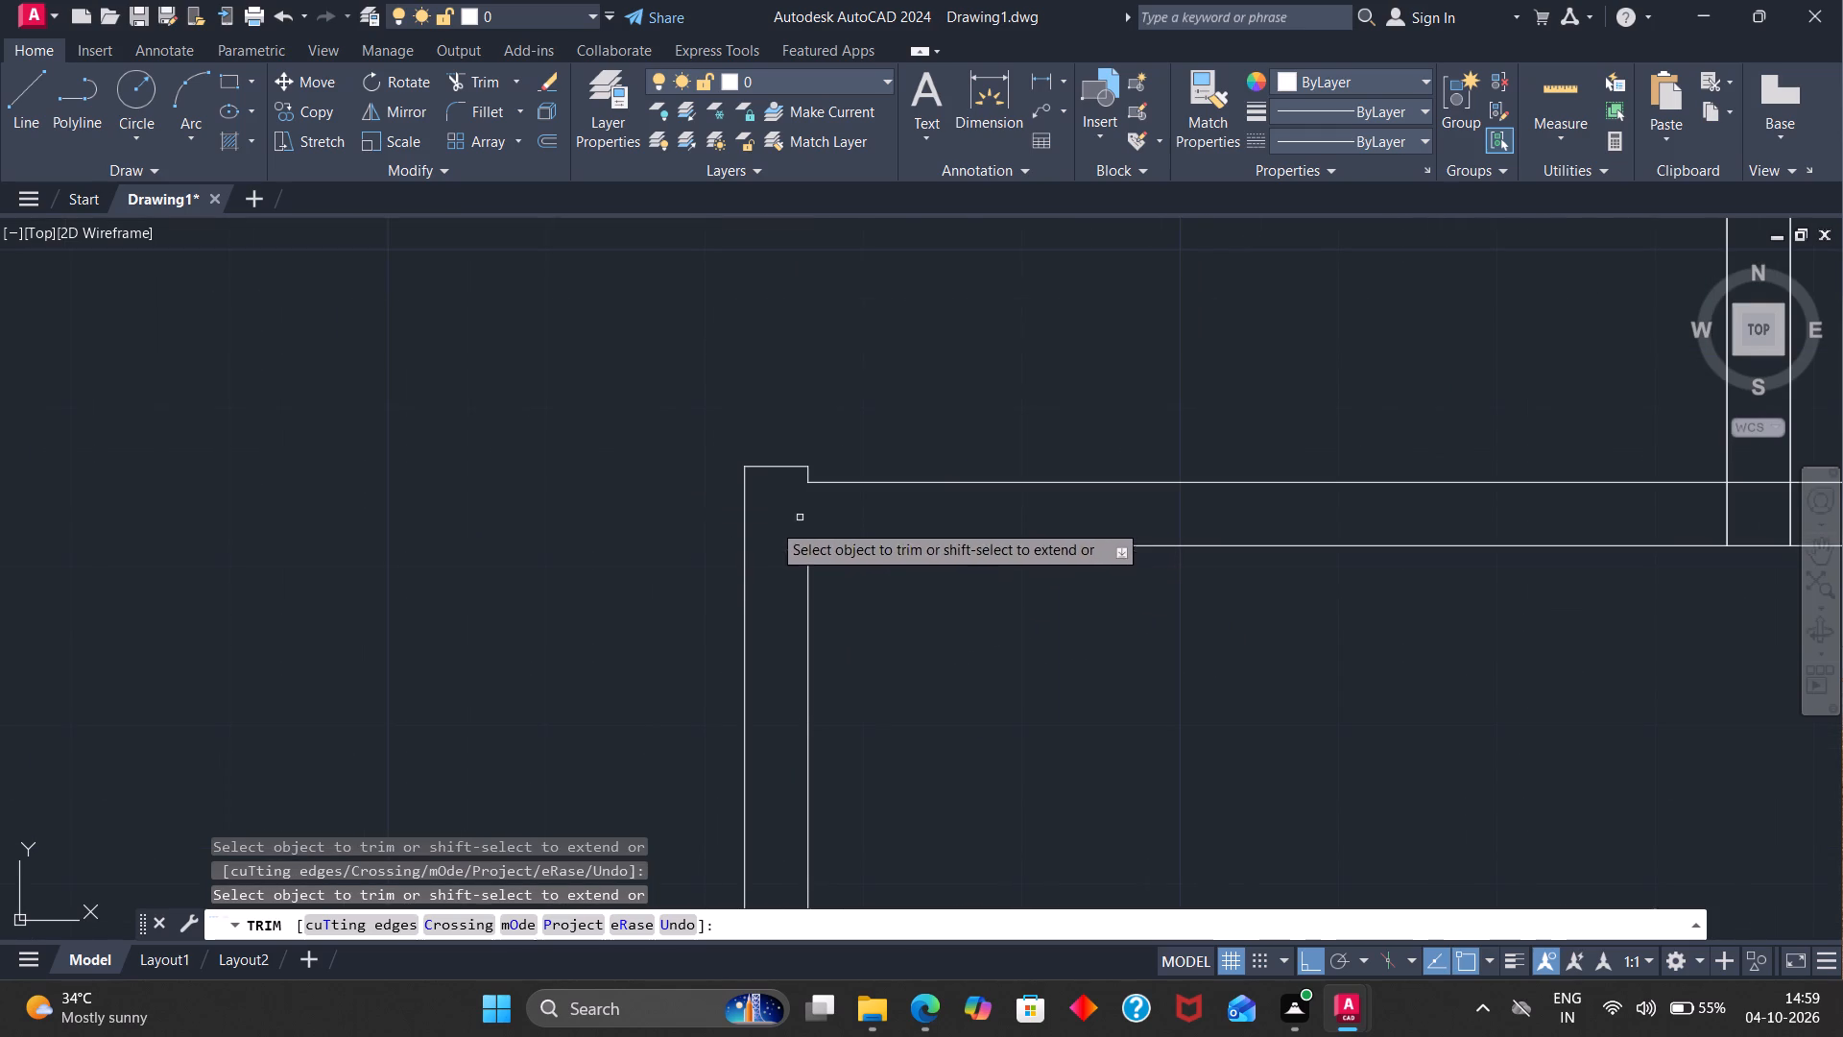
pyautogui.press('Escape')
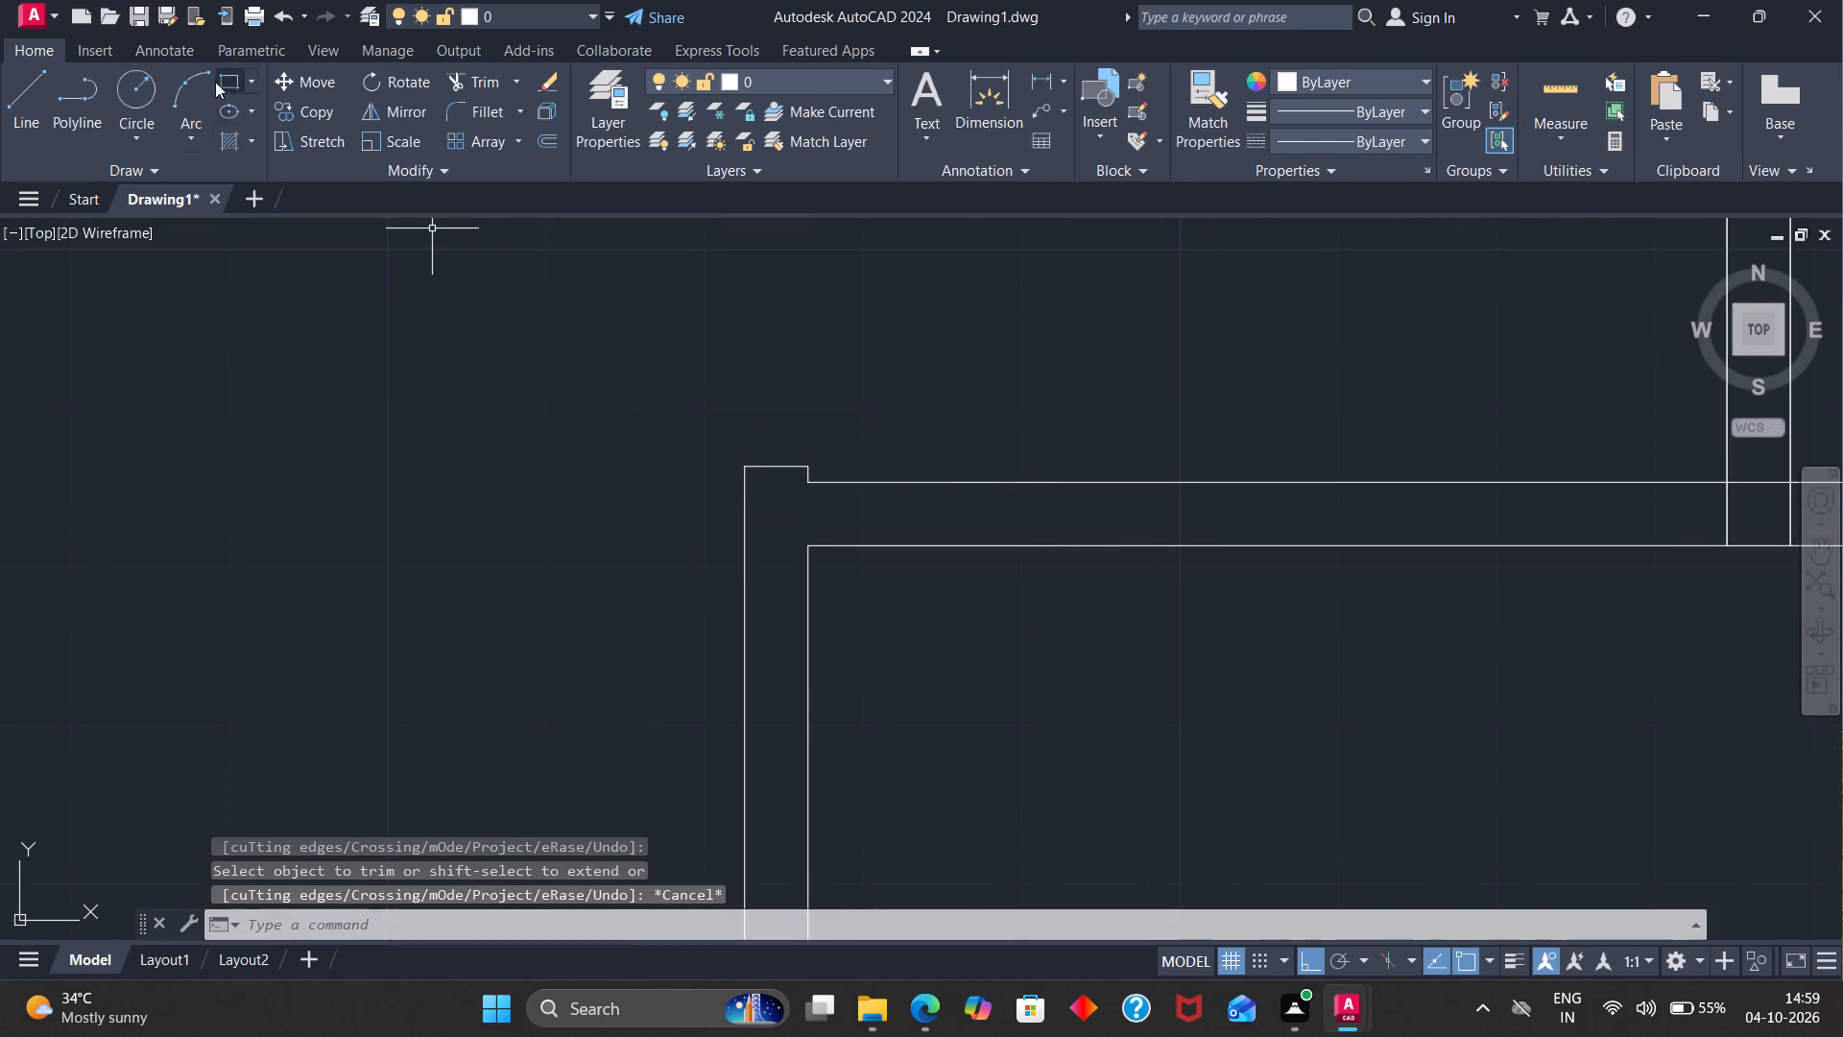
# Draw a vertical line across the lower horizontal partition at its junction with the vertical partition and offset it 6" to the right.
pyautogui.click(22, 98)
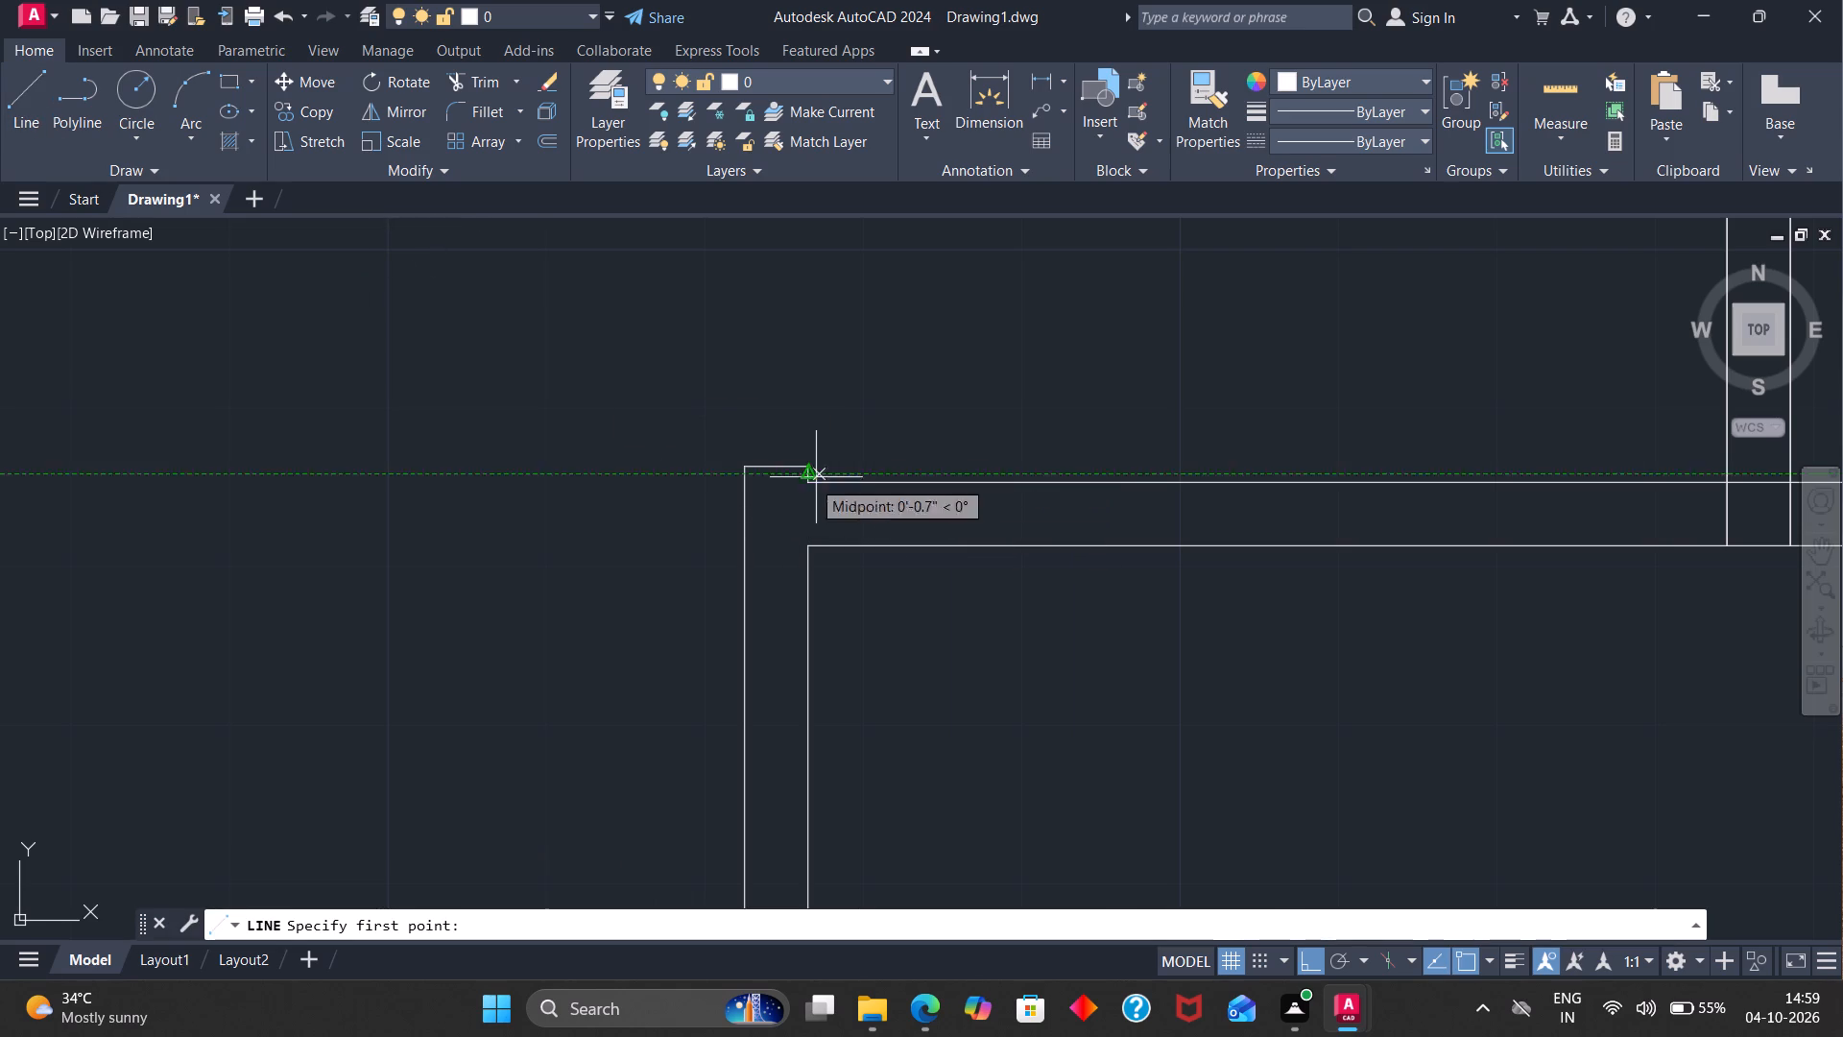
pyautogui.click(810, 482)
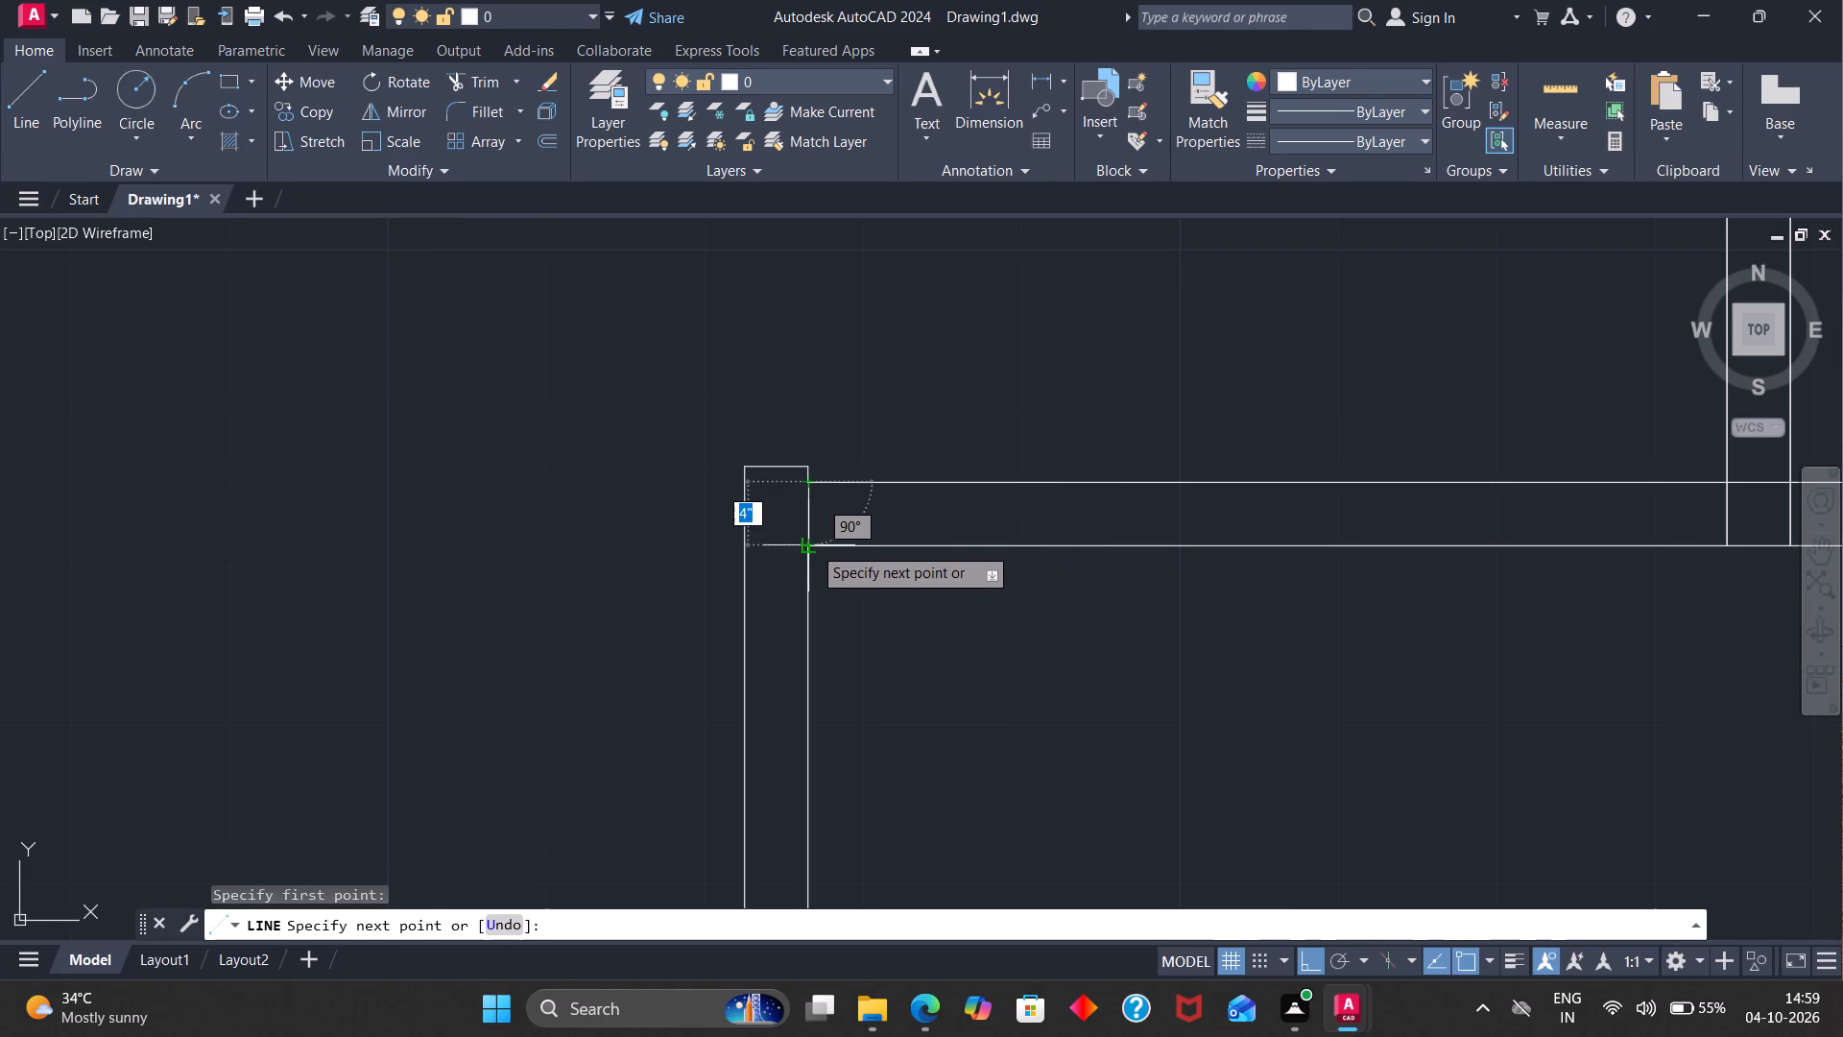
pyautogui.click(812, 544)
pyautogui.press('Escape')
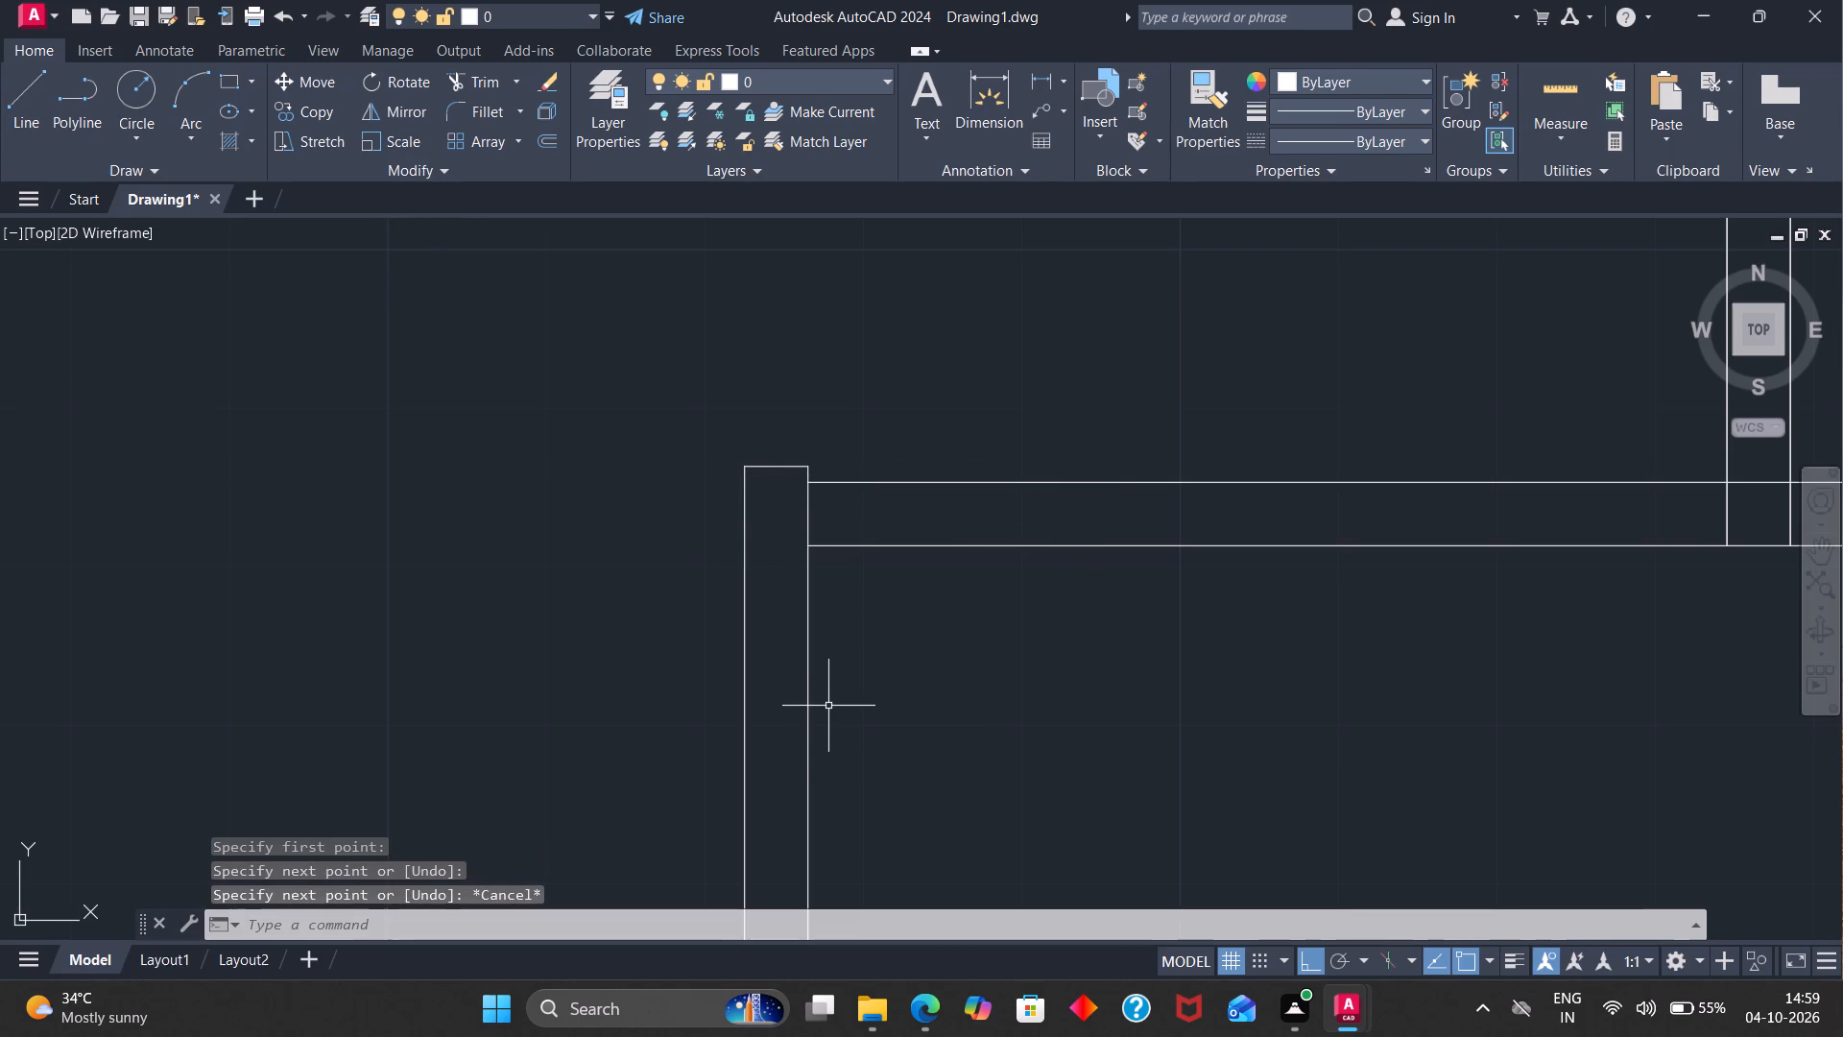
pyautogui.press('o')
pyautogui.press('Return')
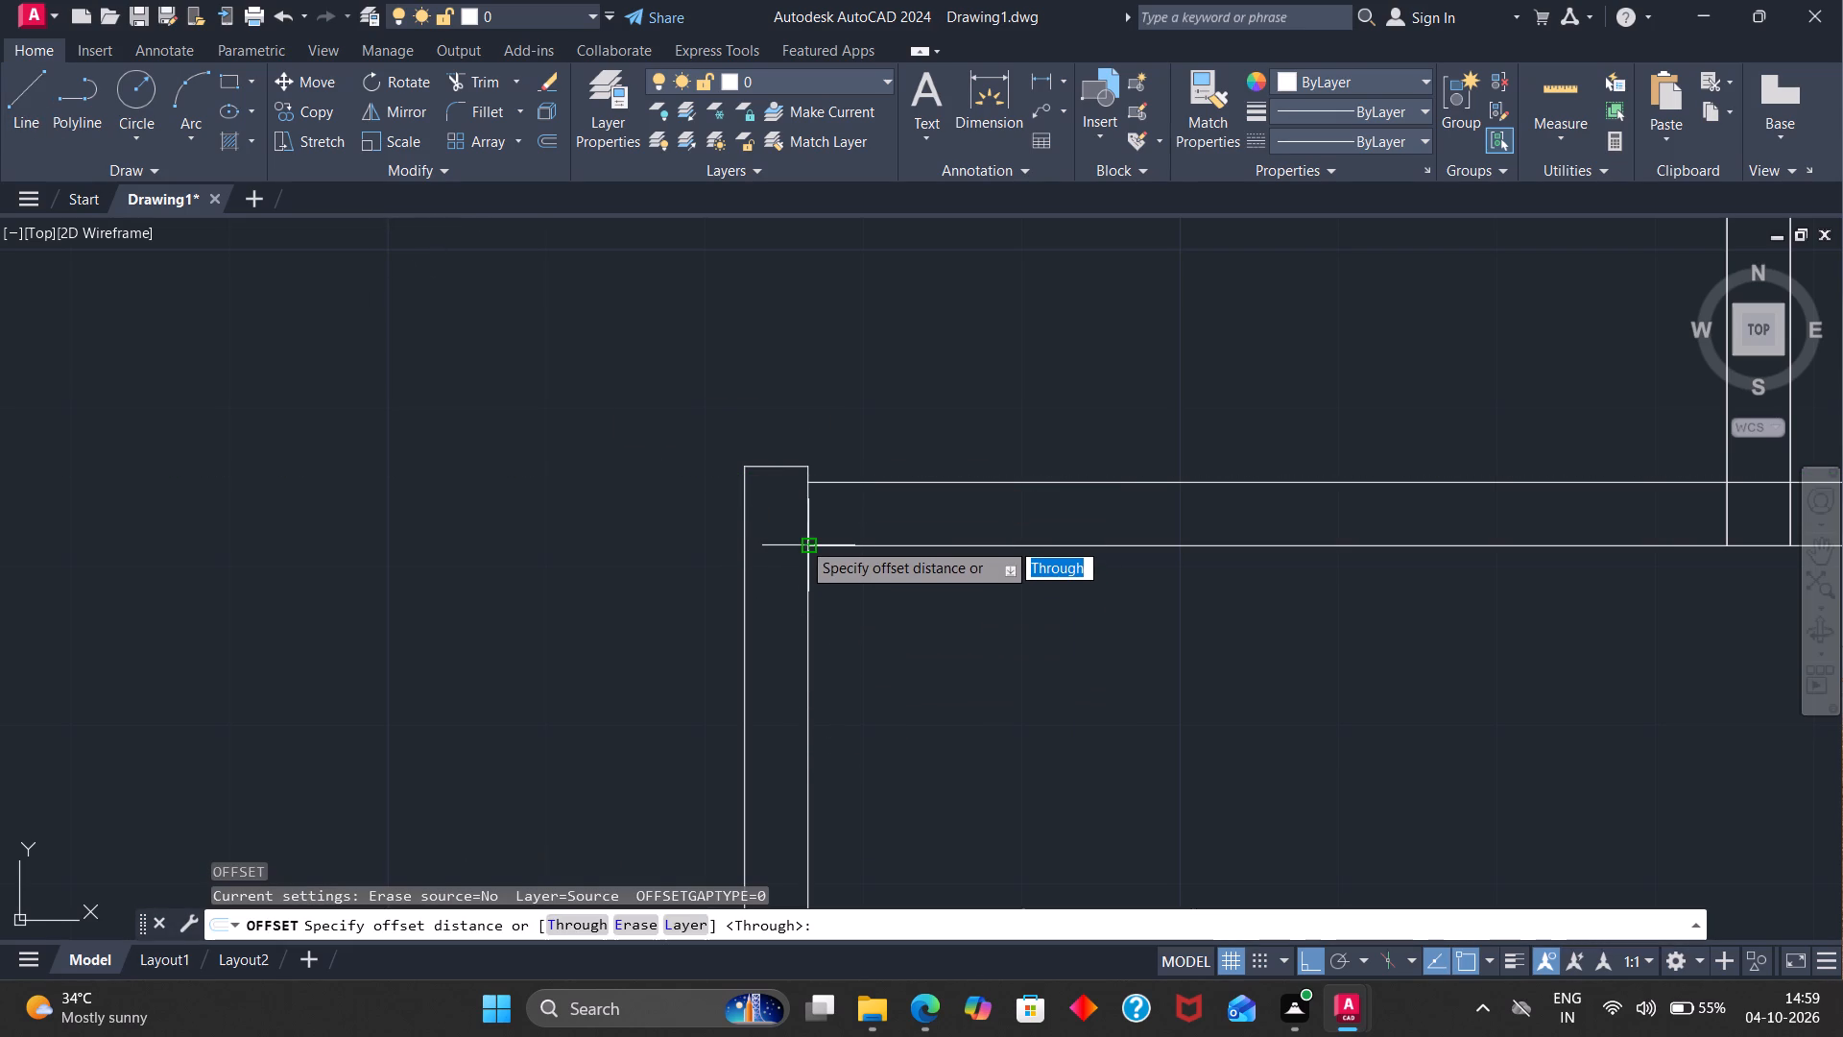
pyautogui.press('6')
pyautogui.press('Return')
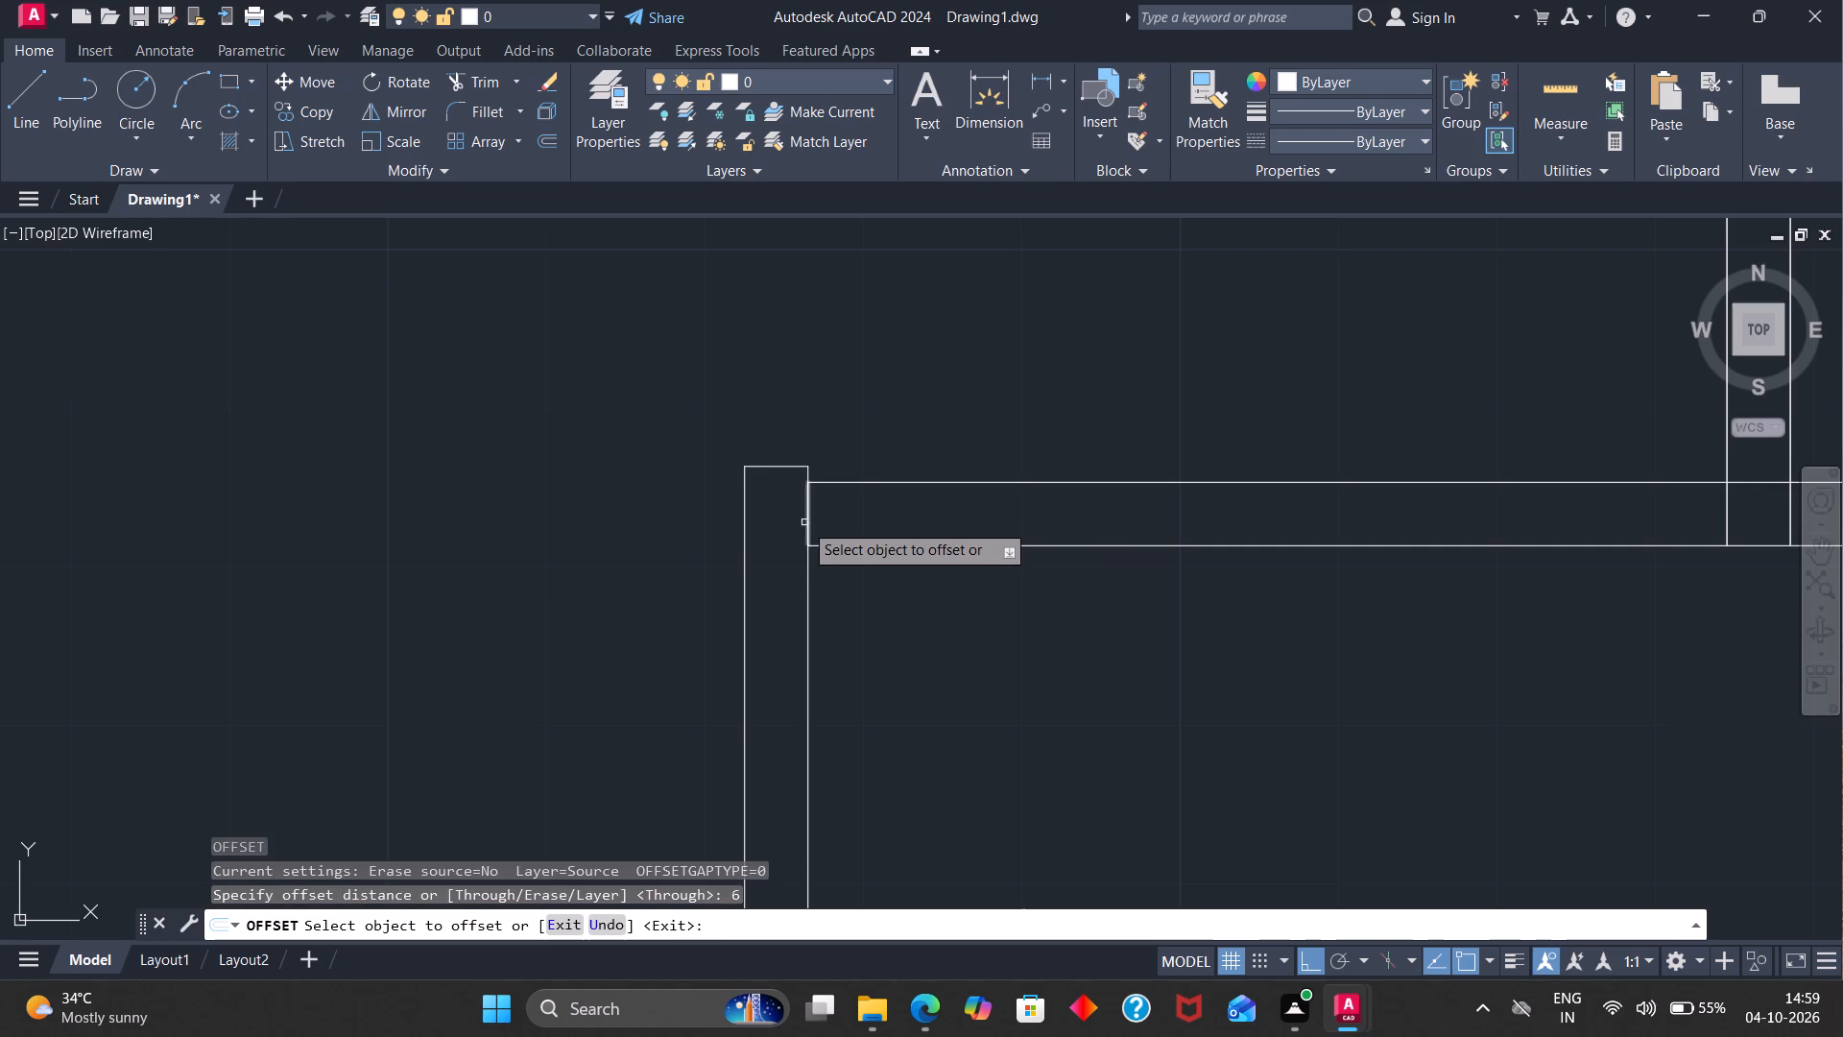
pyautogui.click(808, 520)
pyautogui.click(836, 537)
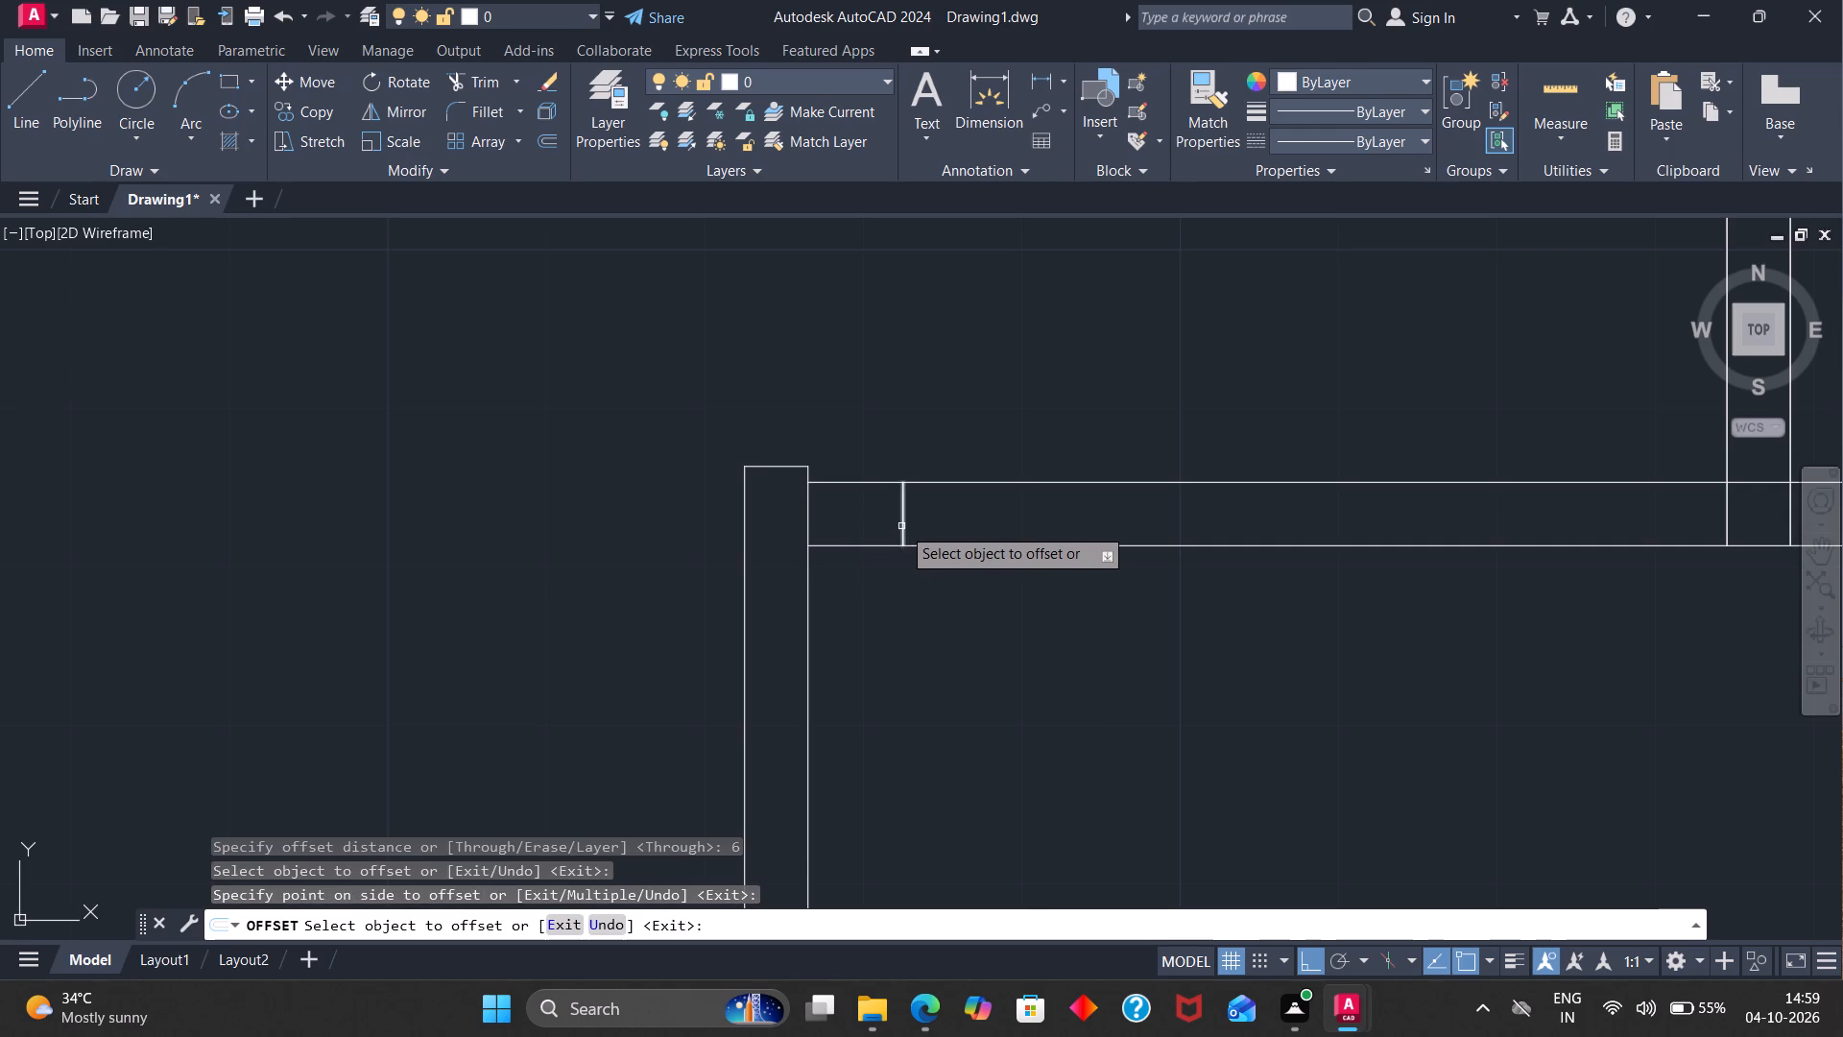
# Offset the 6" jamb line 4' to the right along the lower horizontal partition.
pyautogui.click(901, 526)
pyautogui.press('4')
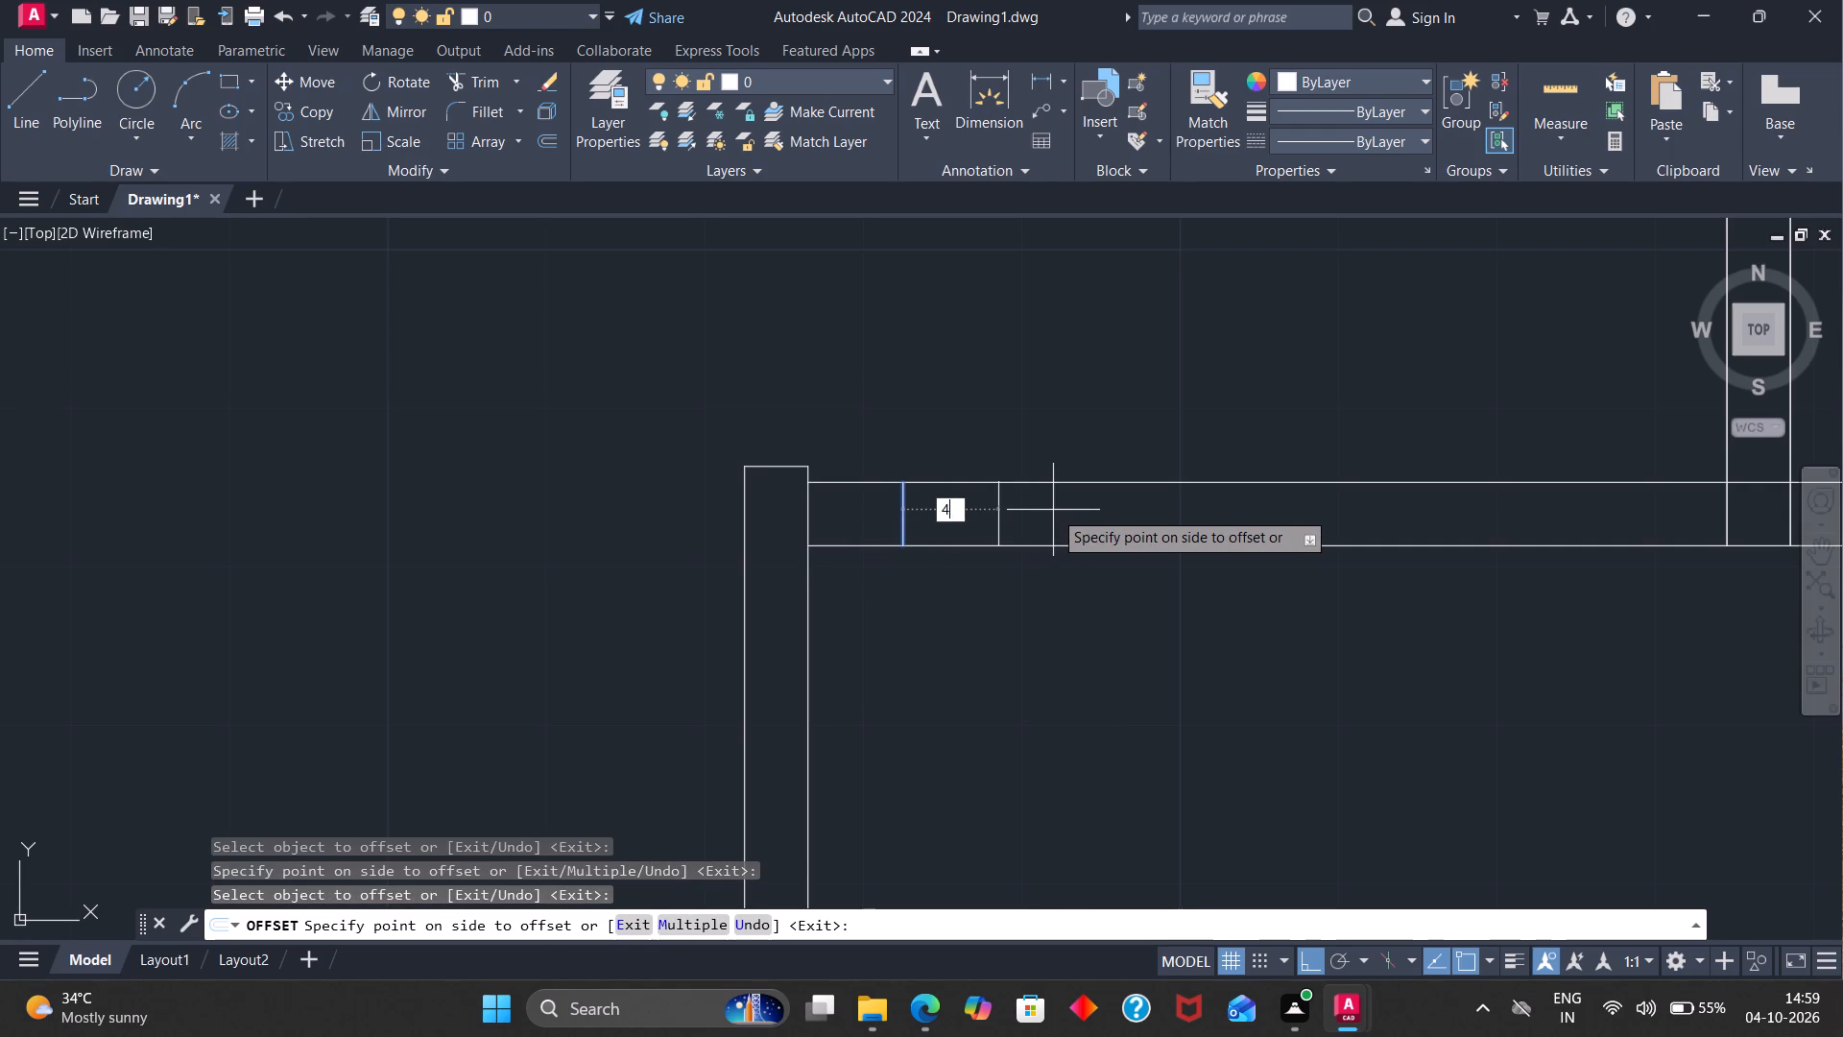
pyautogui.press("'")
pyautogui.press('Return')
# Offset the same 6" jamb line 3' to the right to mark the door width.
pyautogui.scroll(-2, 1050, 514)
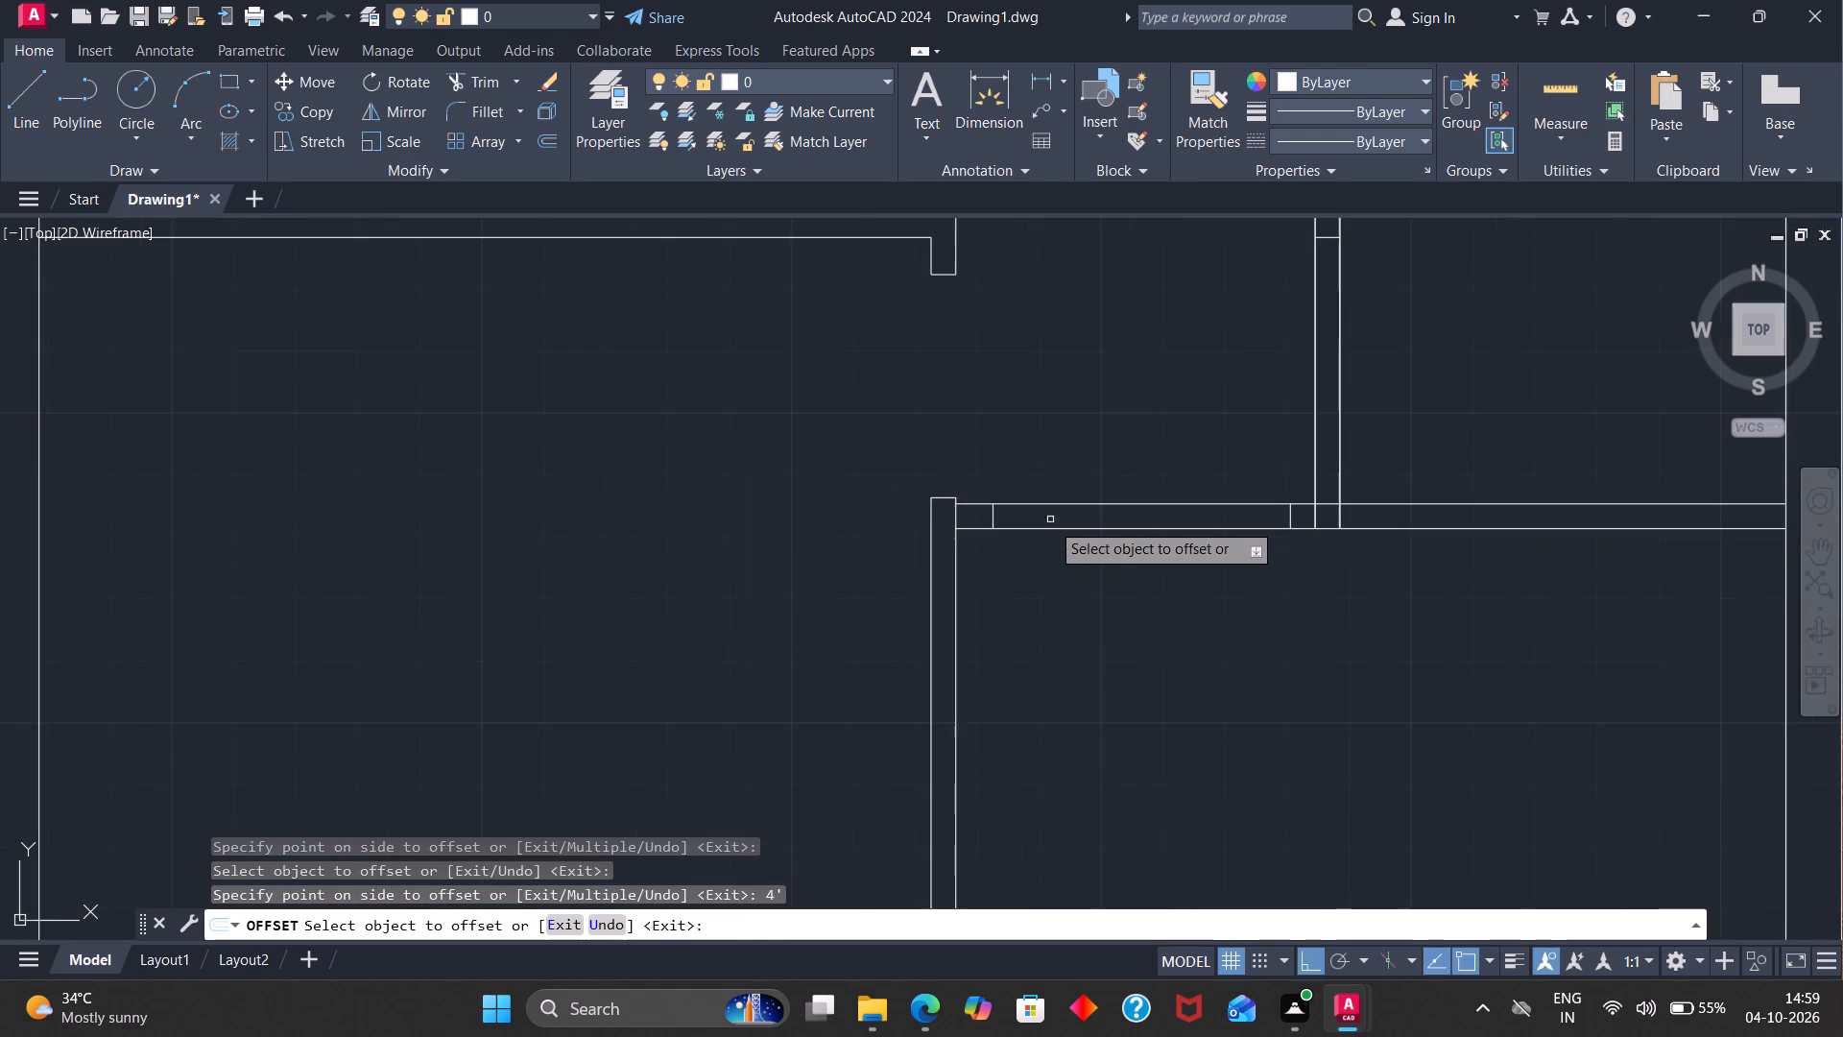
pyautogui.scroll(-2, 1050, 527)
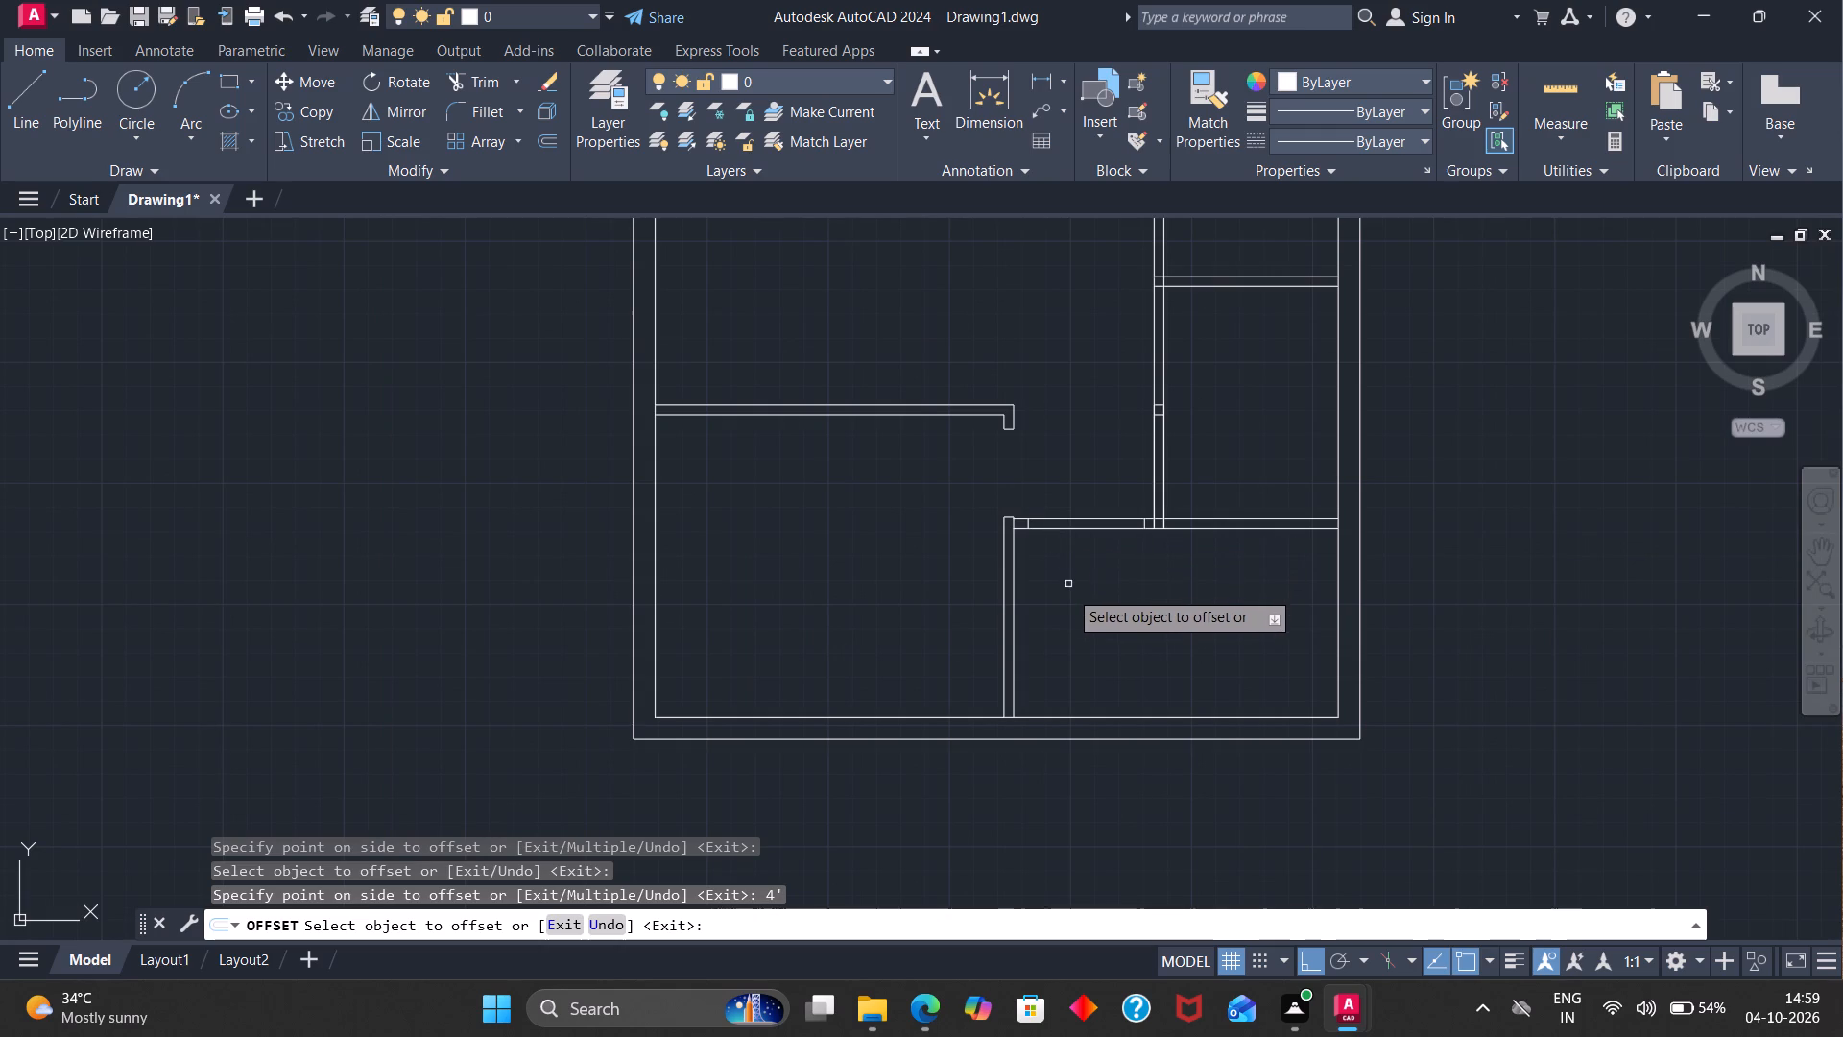
pyautogui.scroll(4, 1024, 515)
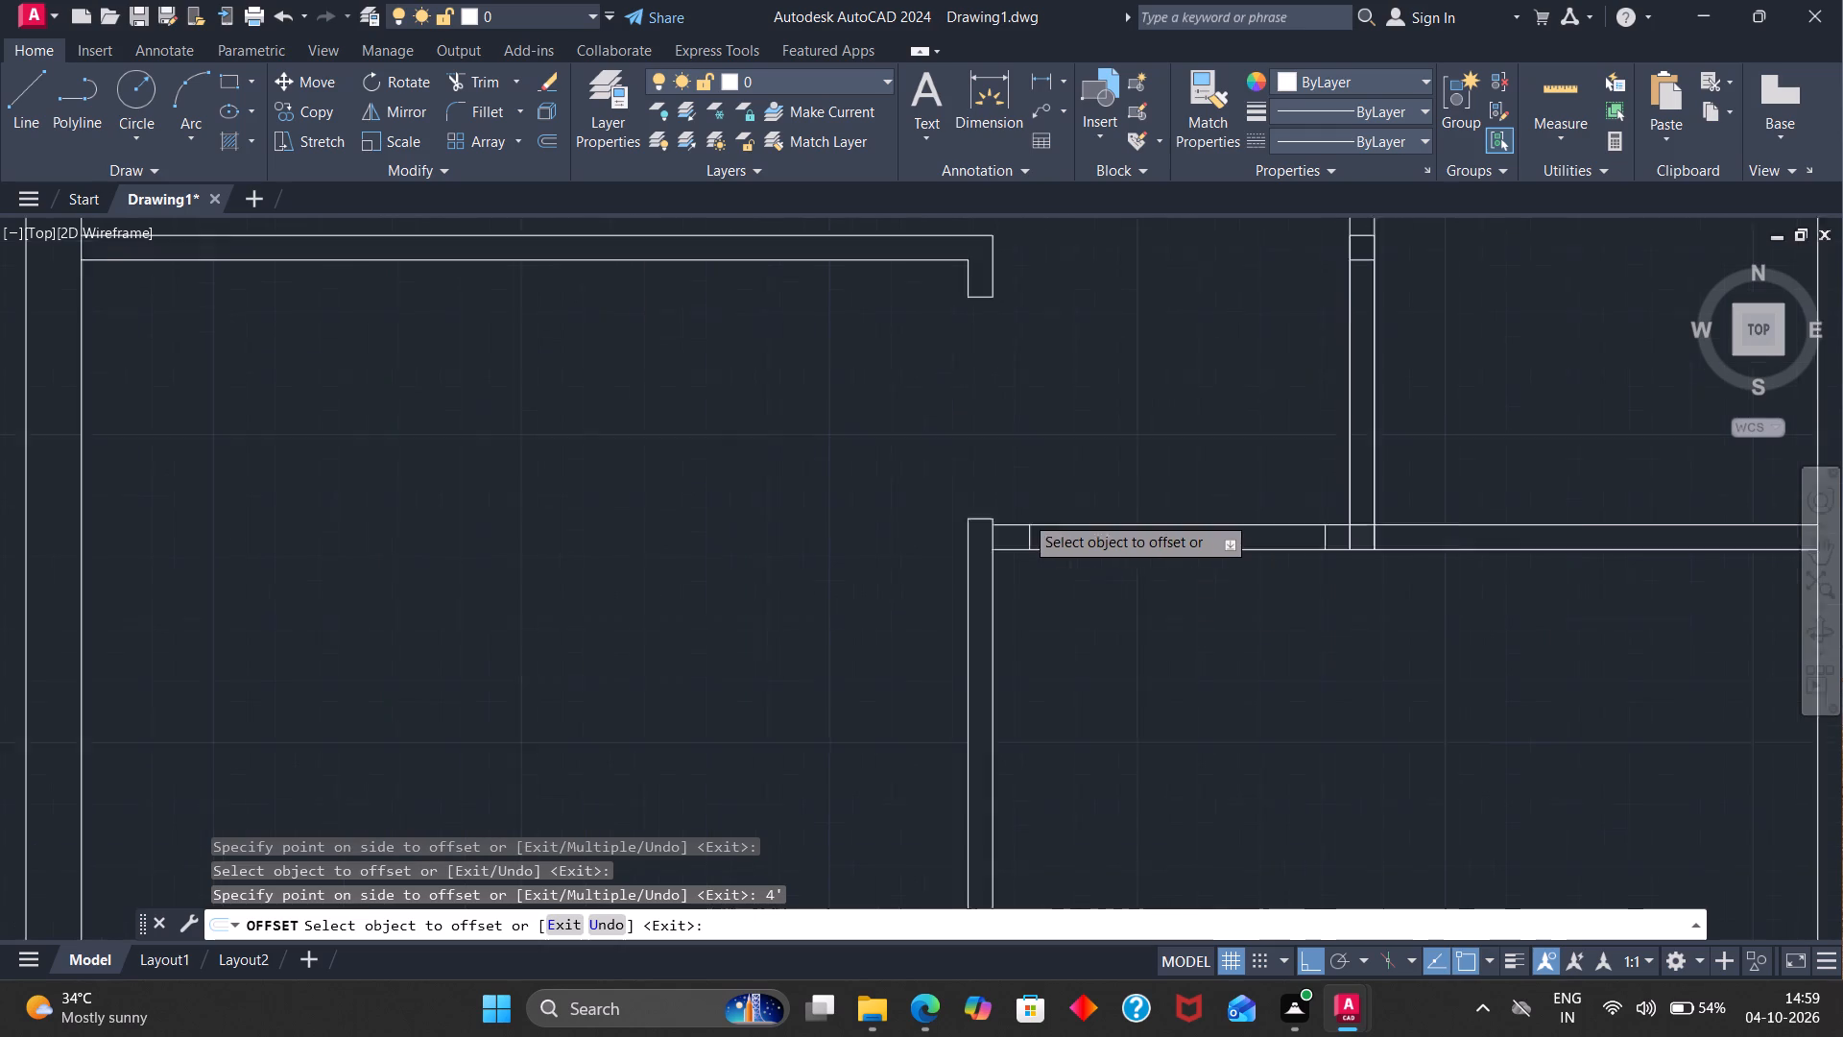
pyautogui.click(1034, 571)
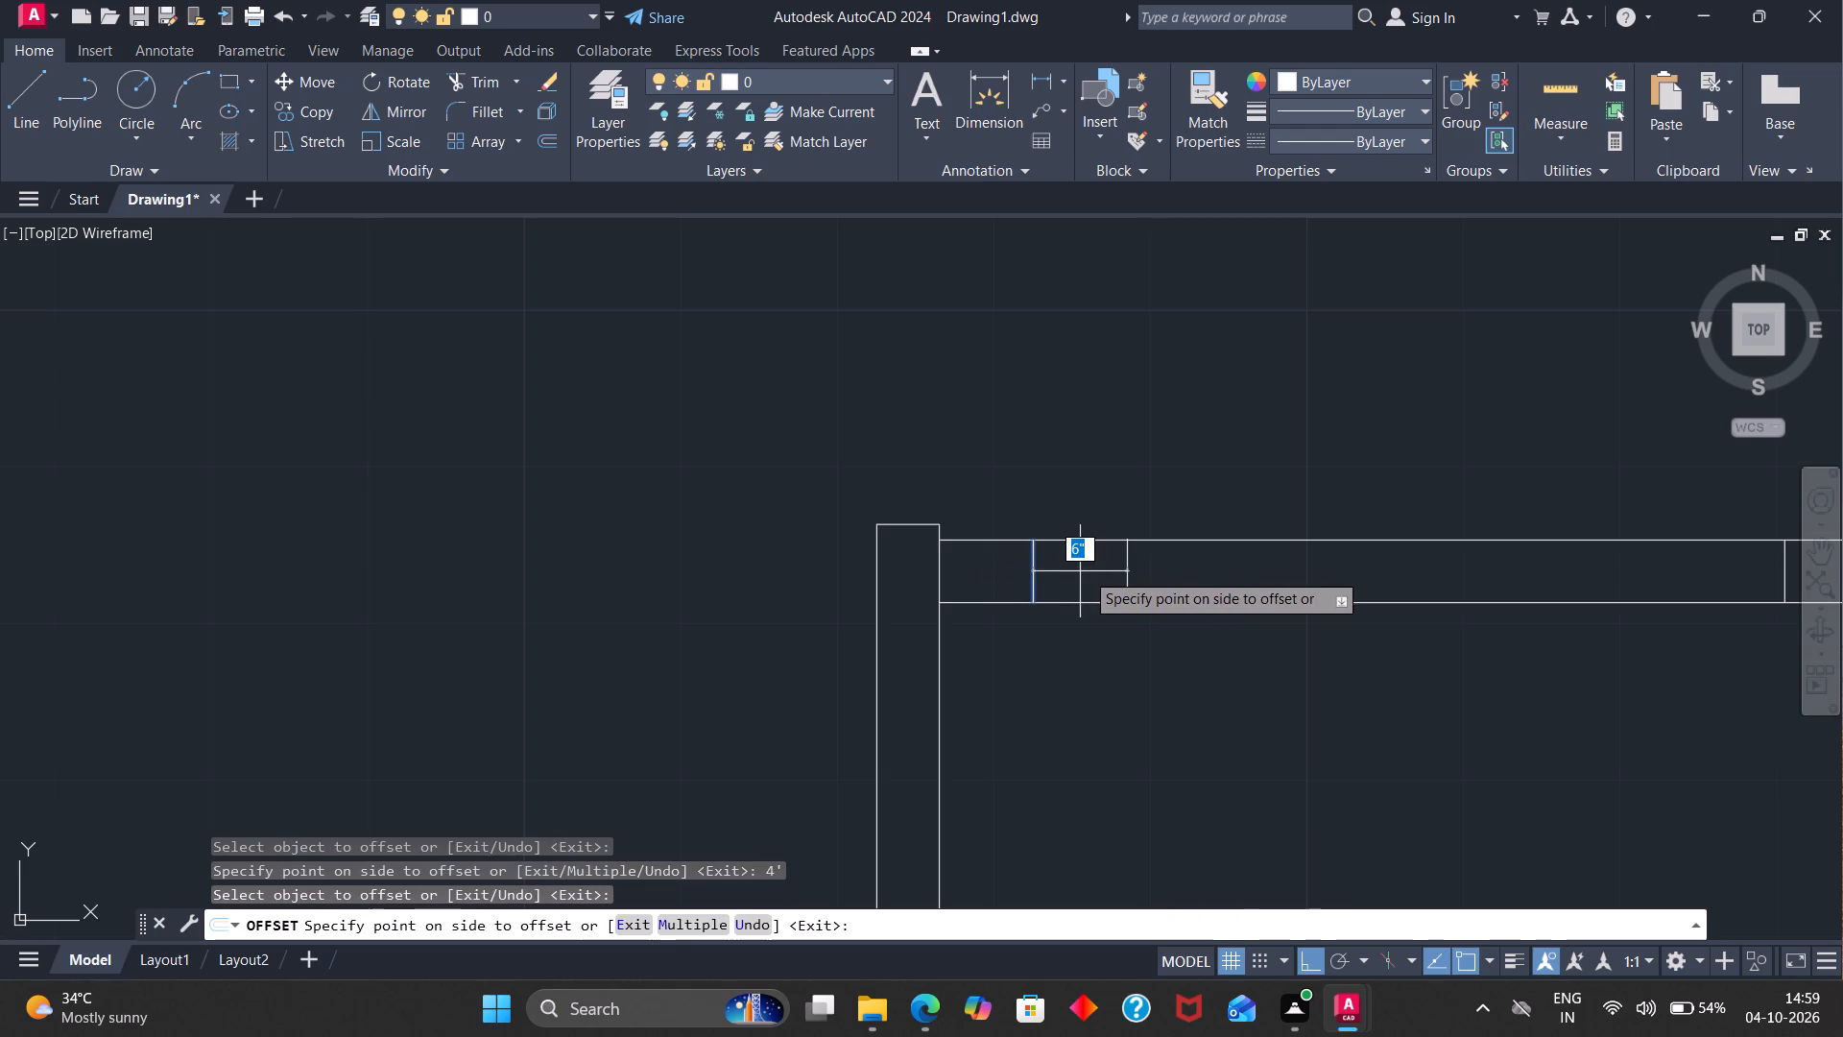
pyautogui.write("3'")
pyautogui.press('Return')
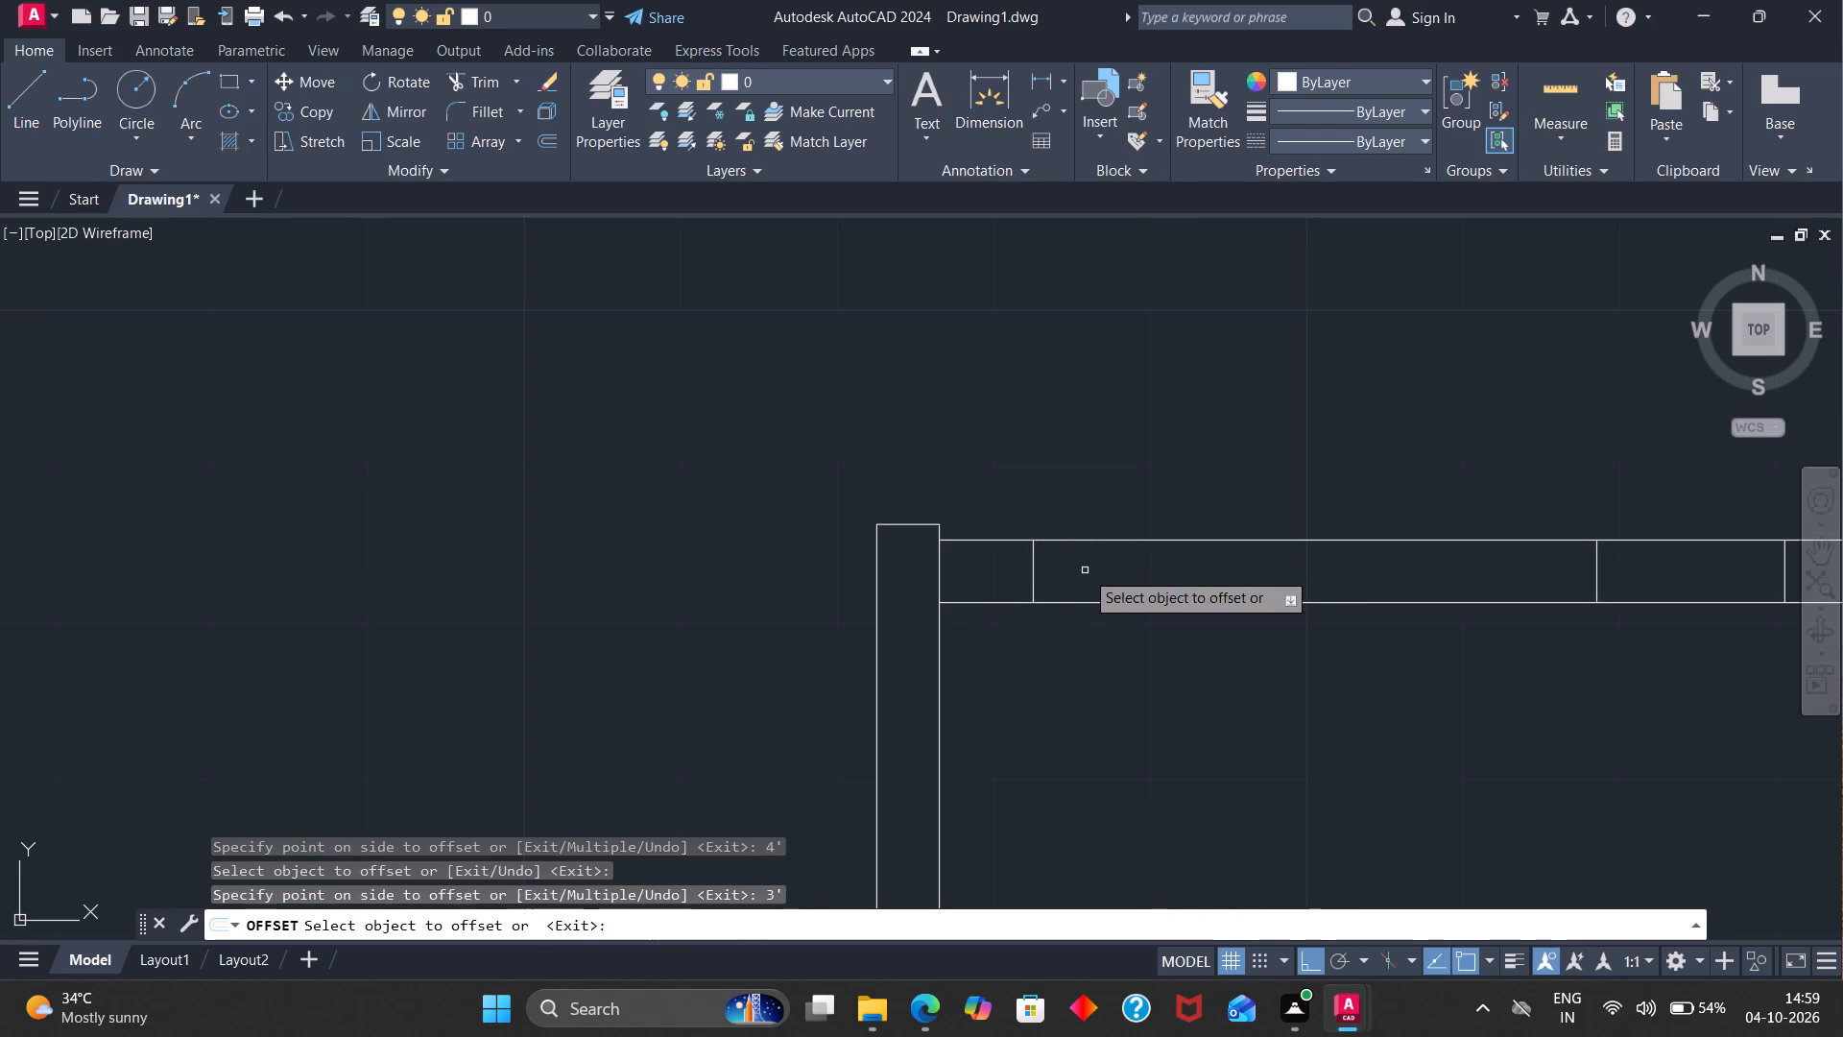
# Trim the short closing line at the junction and cut out the 3' door opening in the lower horizontal partition.
pyautogui.scroll(-2, 1081, 574)
pyautogui.click(475, 91)
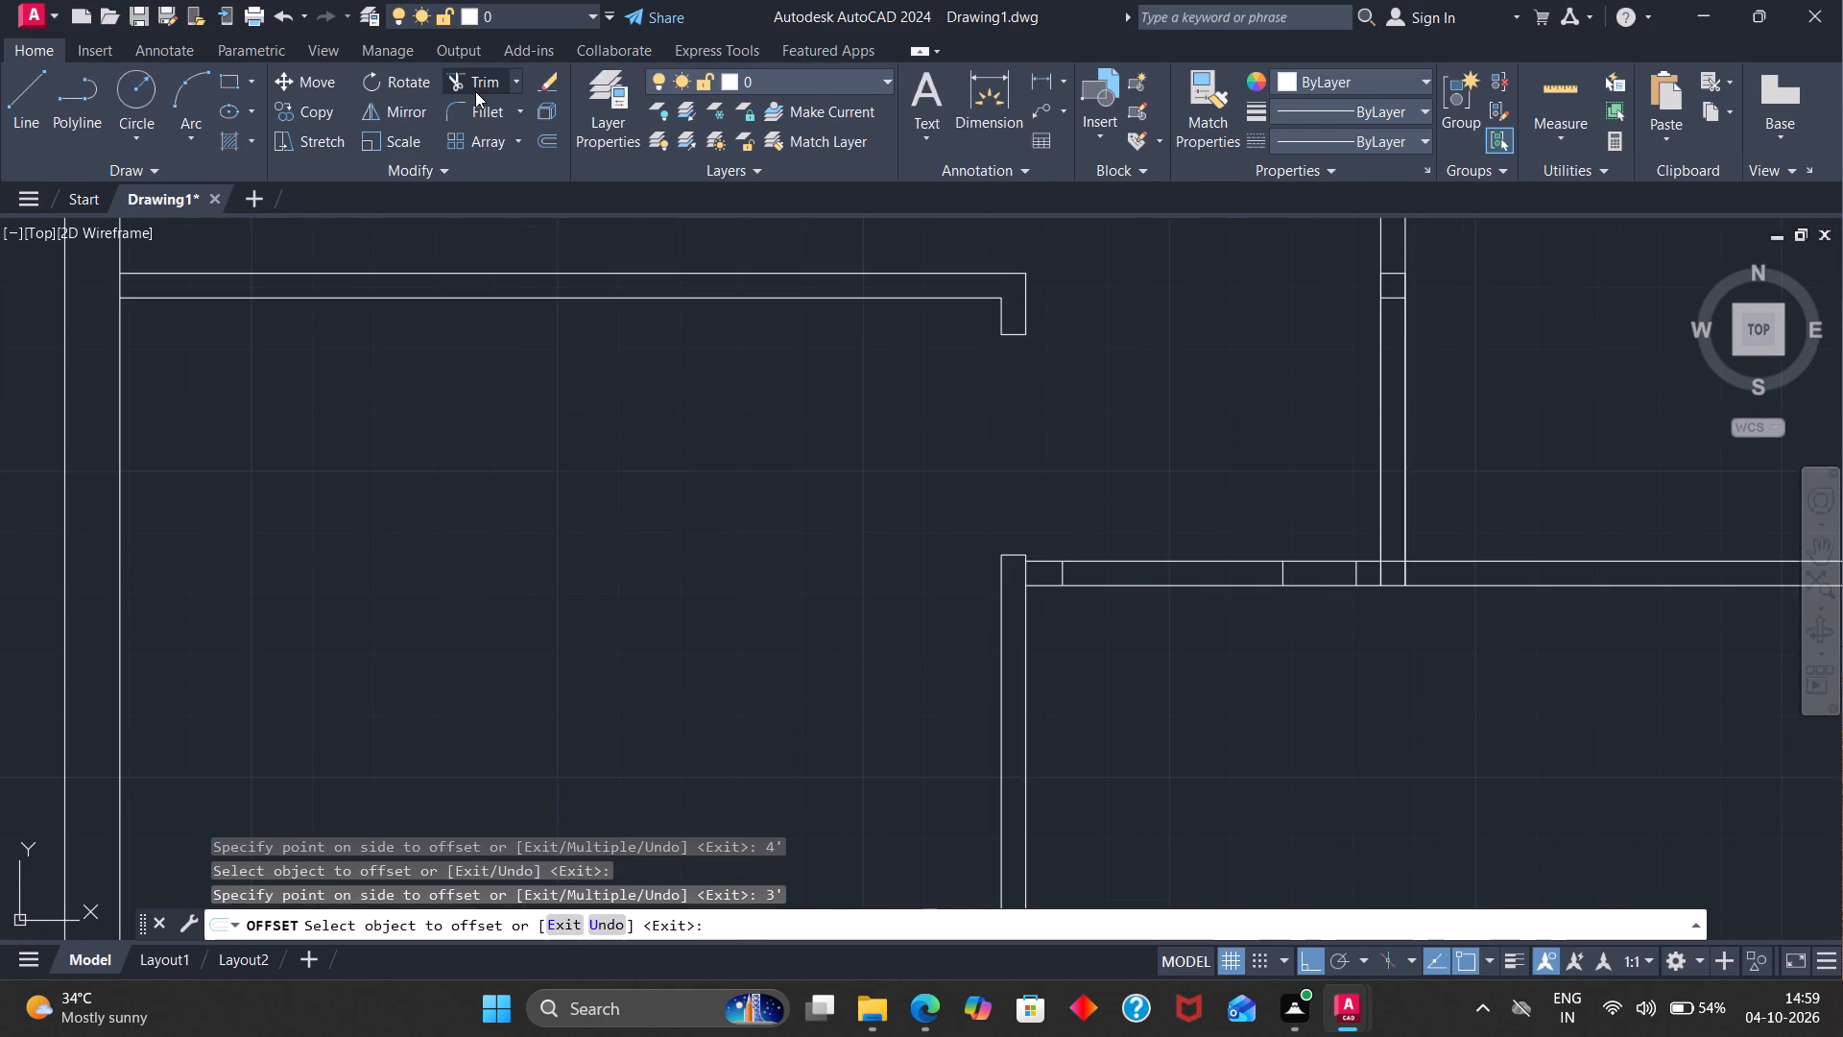
pyautogui.scroll(3, 1017, 604)
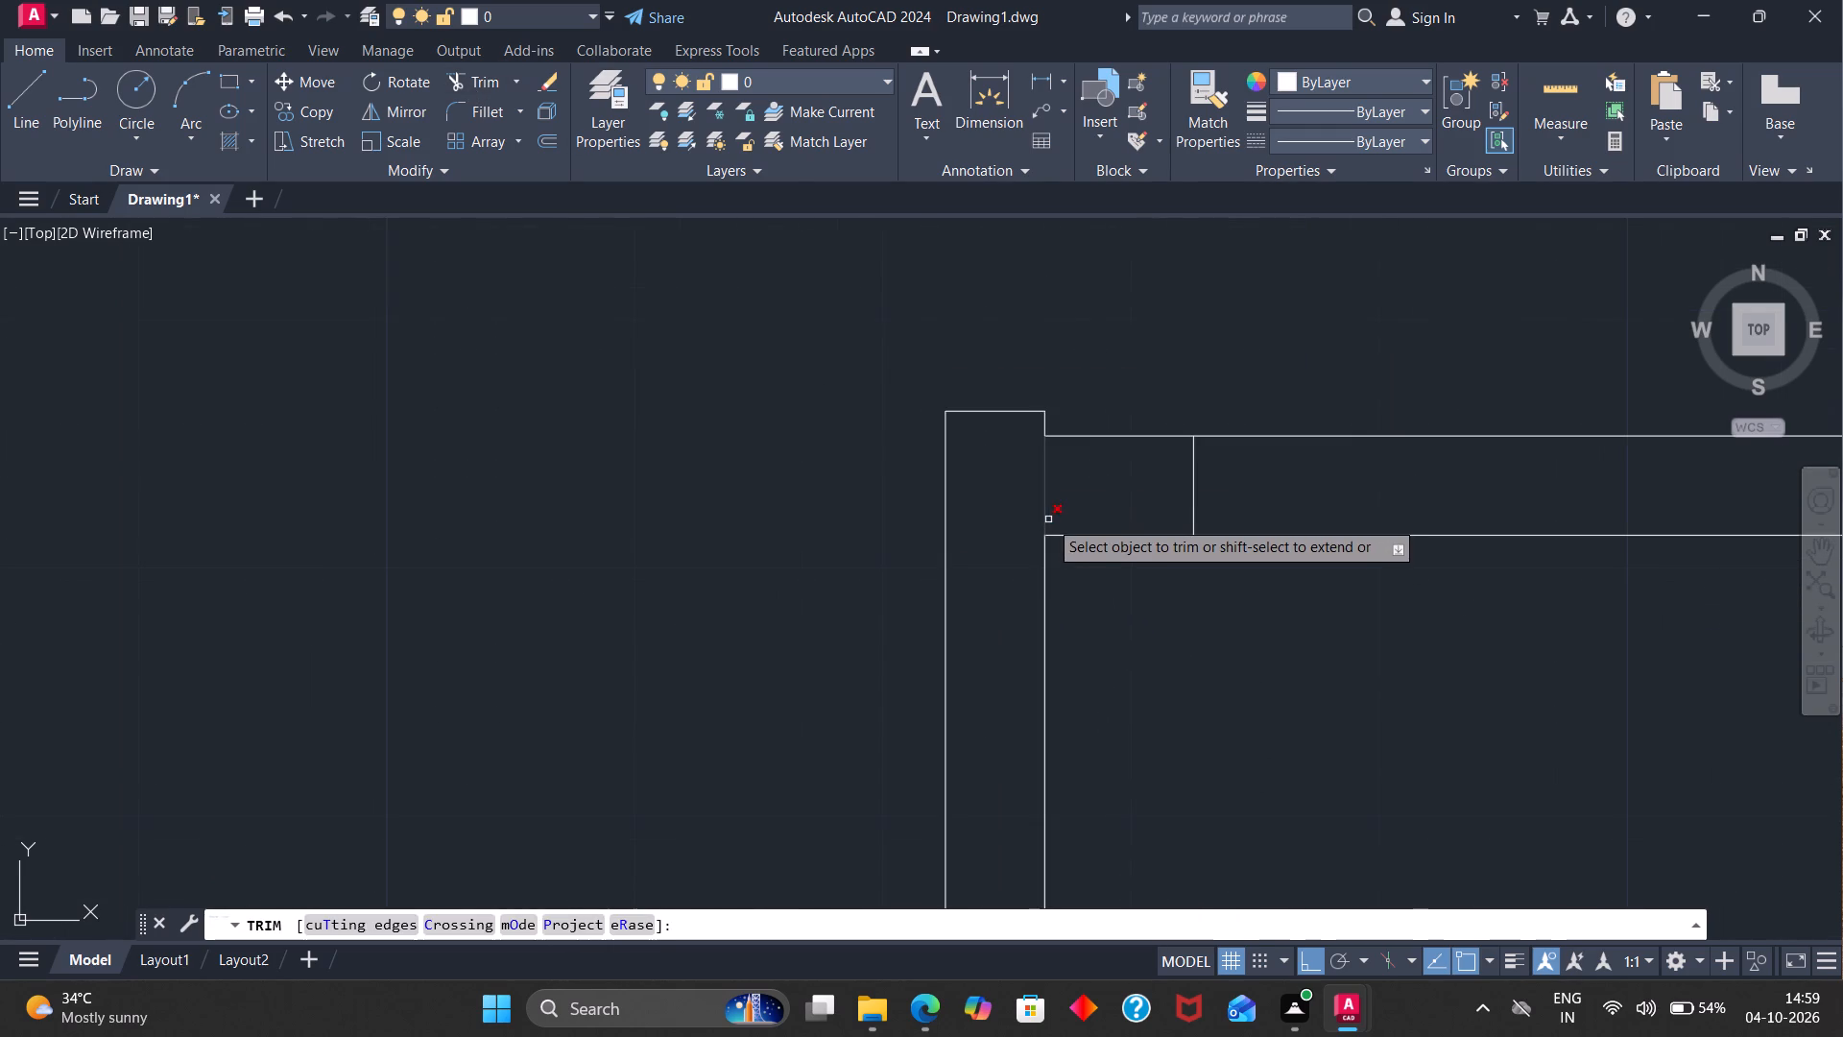
pyautogui.click(1047, 518)
pyautogui.scroll(-3, 1065, 519)
pyautogui.moveTo(1233, 410); pyautogui.dragTo(1265, 621)
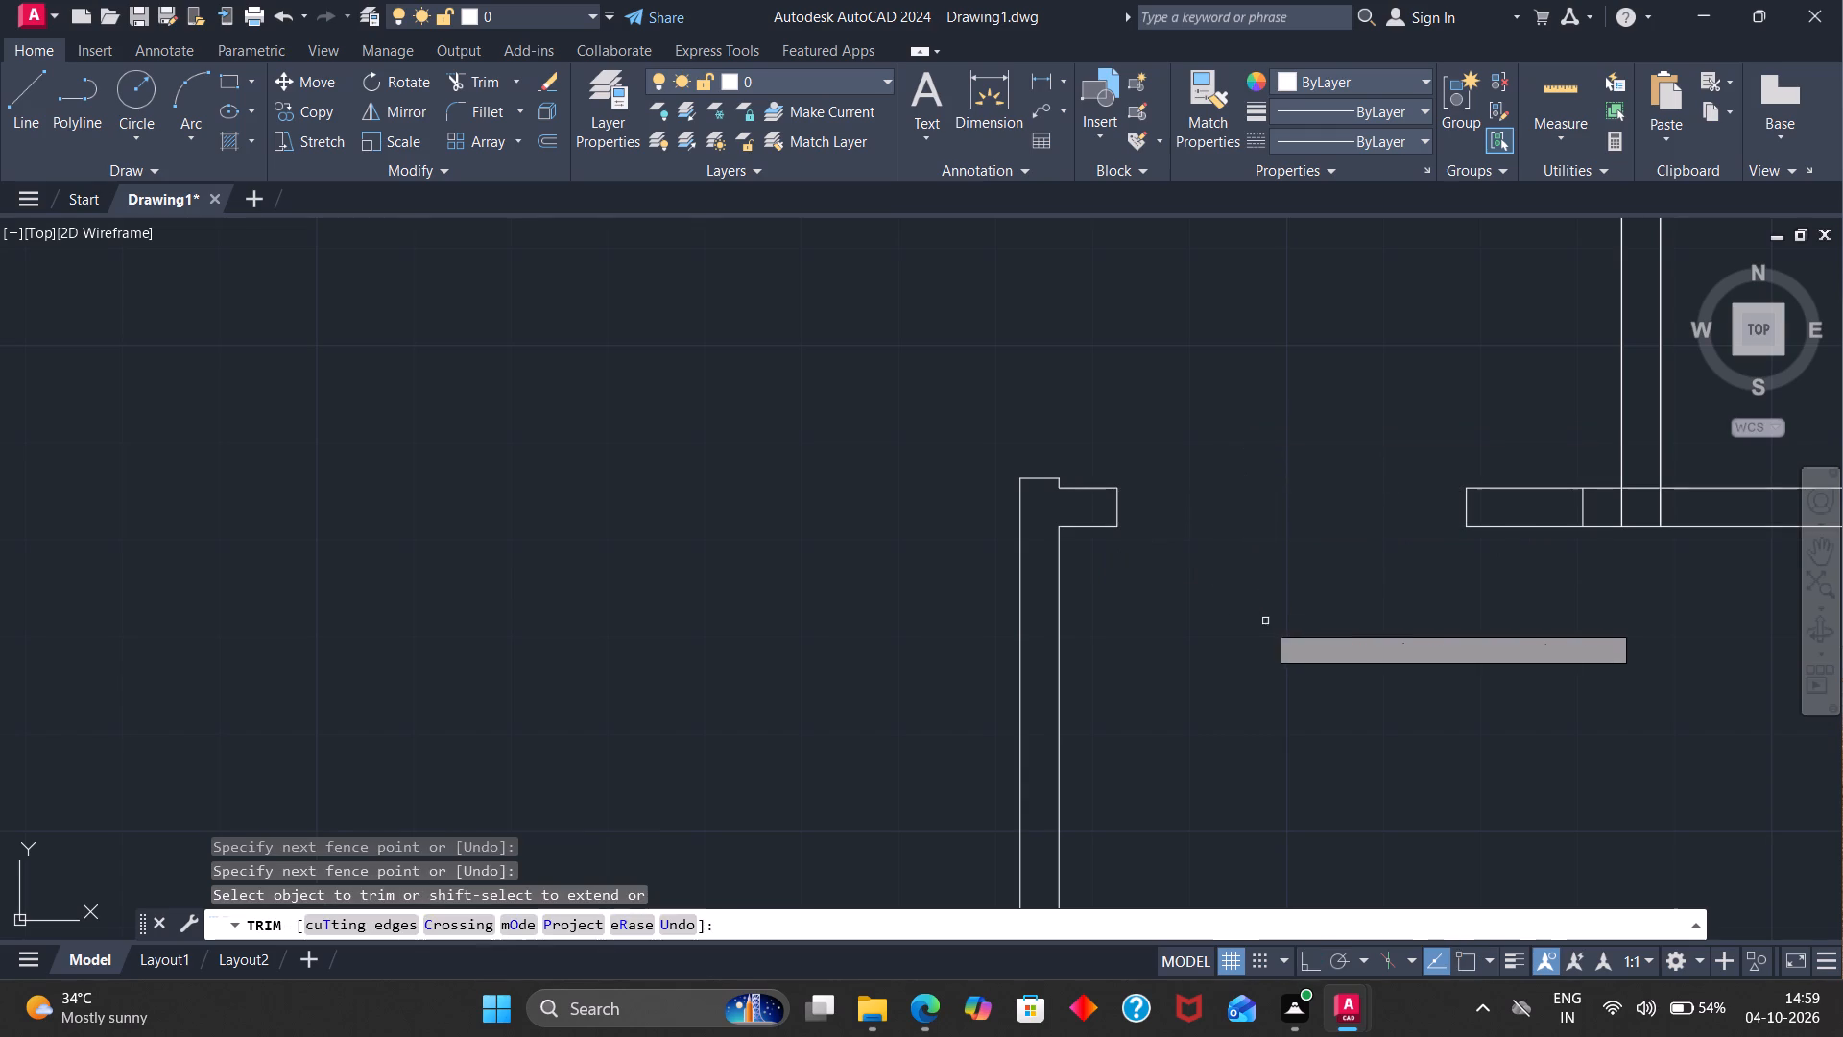
pyautogui.scroll(1, 1601, 500)
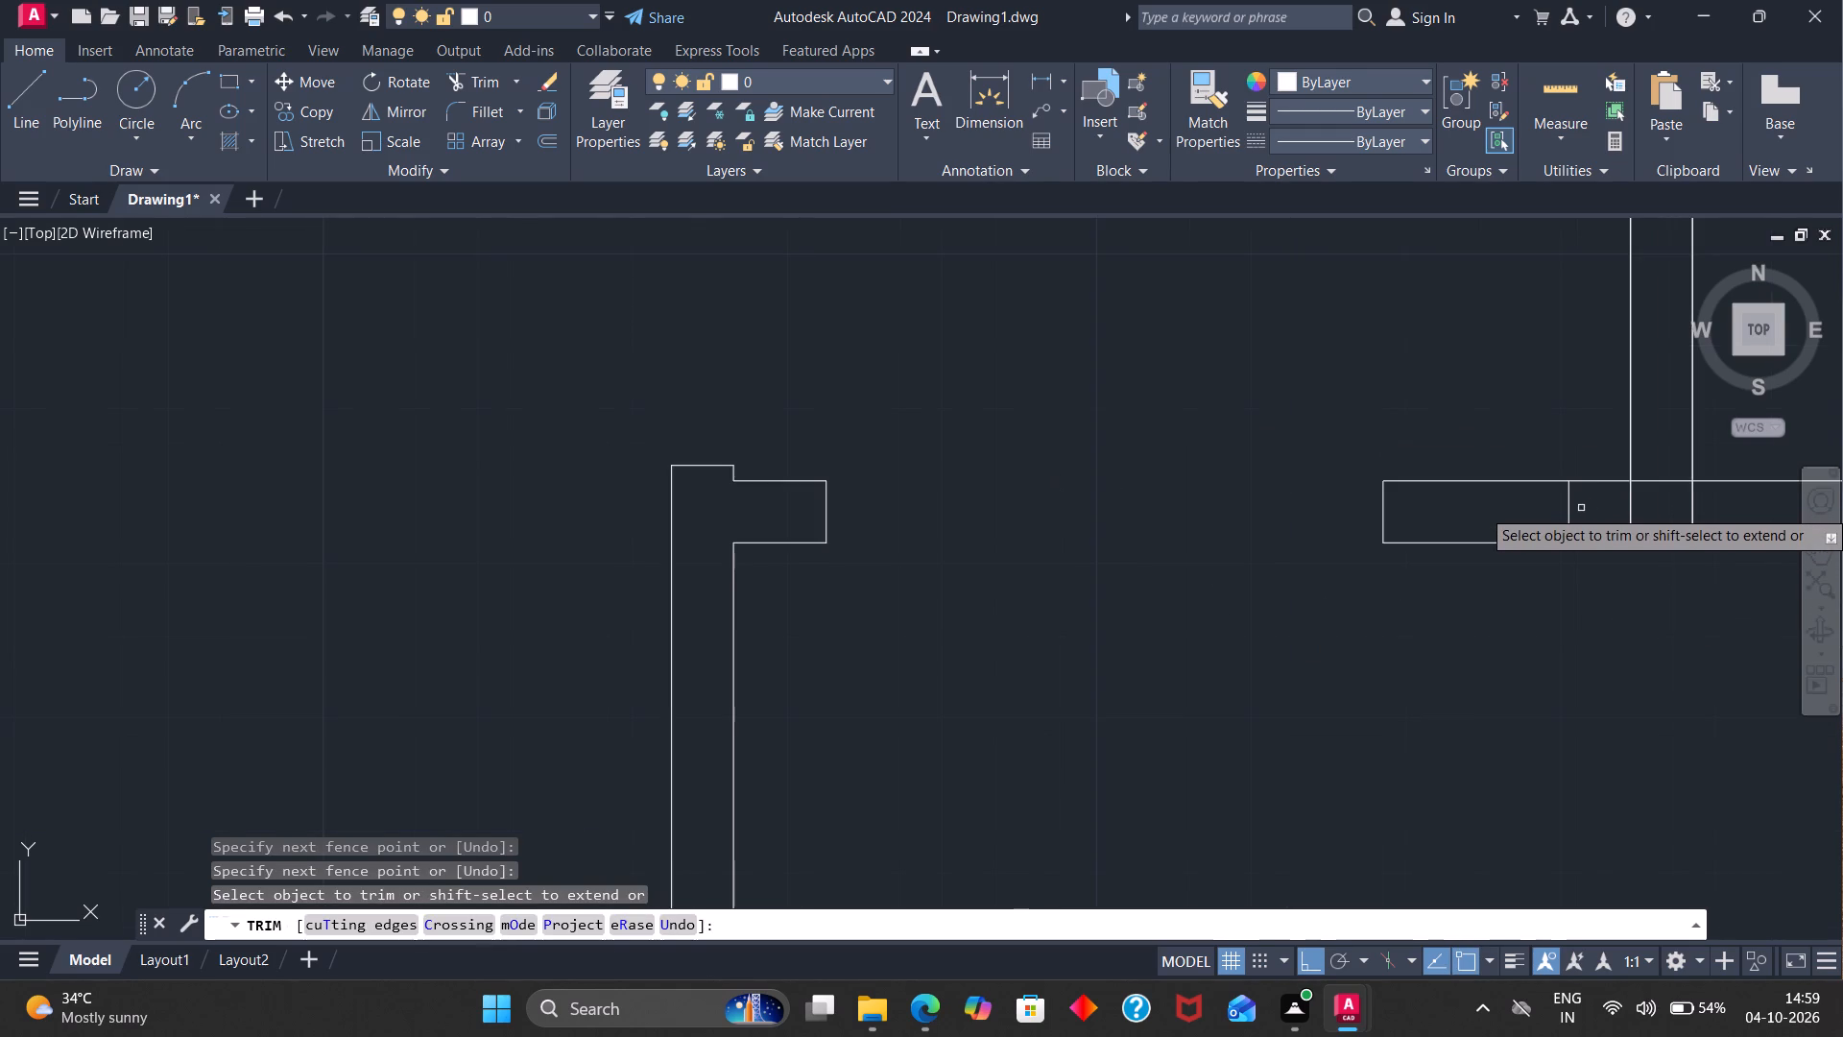
# Trim the leftover jamb line, the cross lines inside the right vertical partition, and its ends inside the lower horizontal partition.
pyautogui.click(1567, 516)
pyautogui.scroll(-3, 1563, 521)
pyautogui.scroll(-1, 1409, 609)
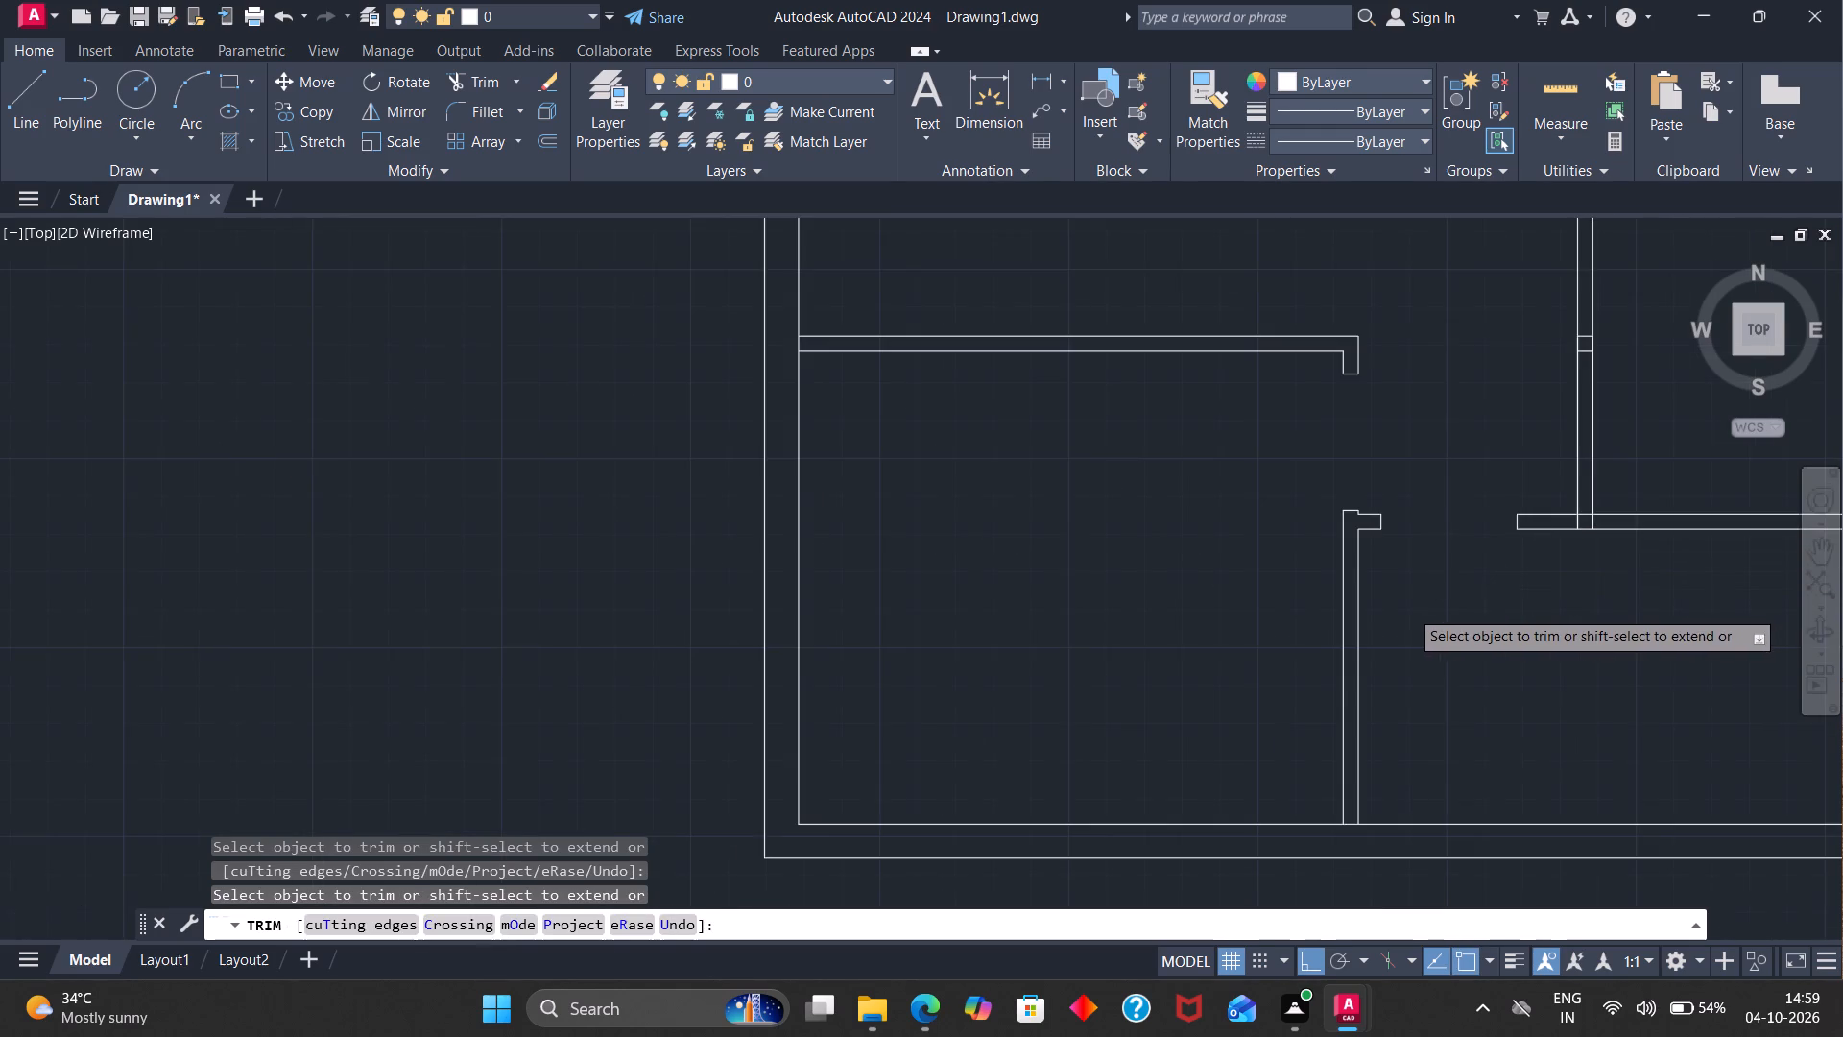
pyautogui.scroll(-1, 1409, 609)
pyautogui.scroll(3, 1479, 467)
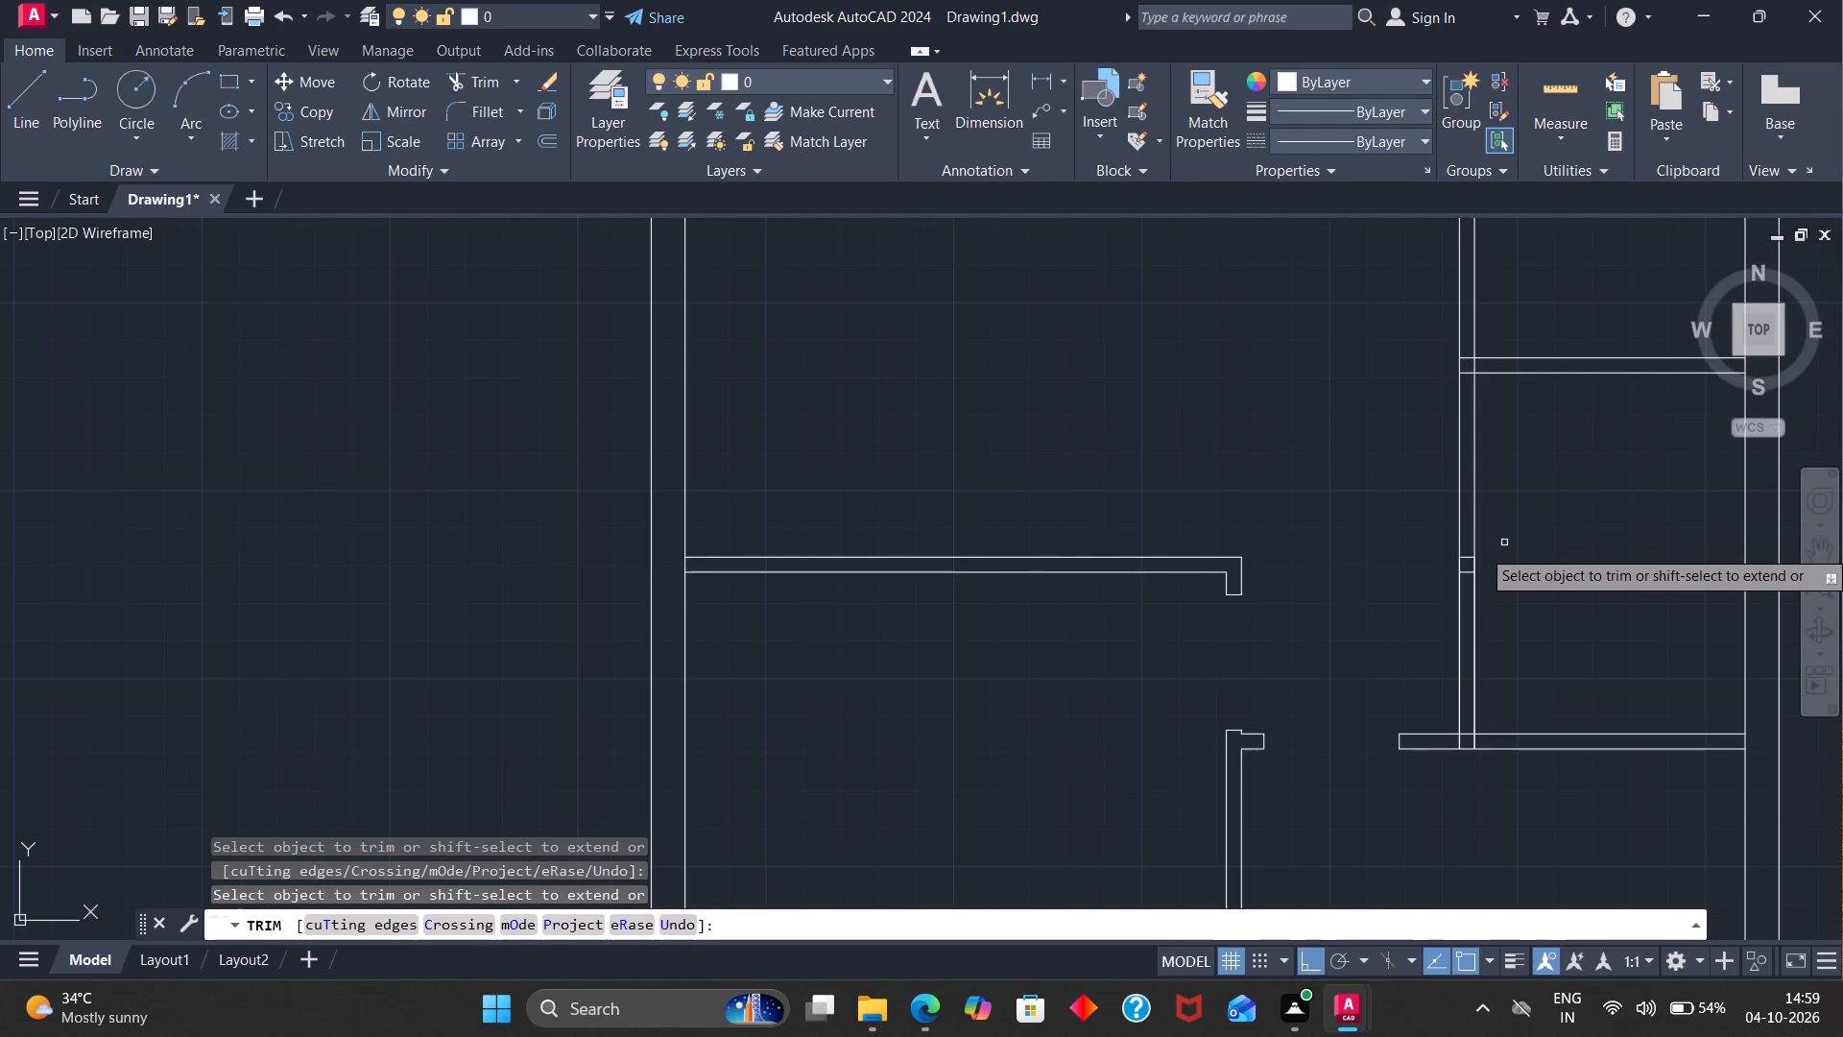
pyautogui.scroll(3, 1498, 539)
pyautogui.moveTo(1356, 574); pyautogui.dragTo(1350, 735)
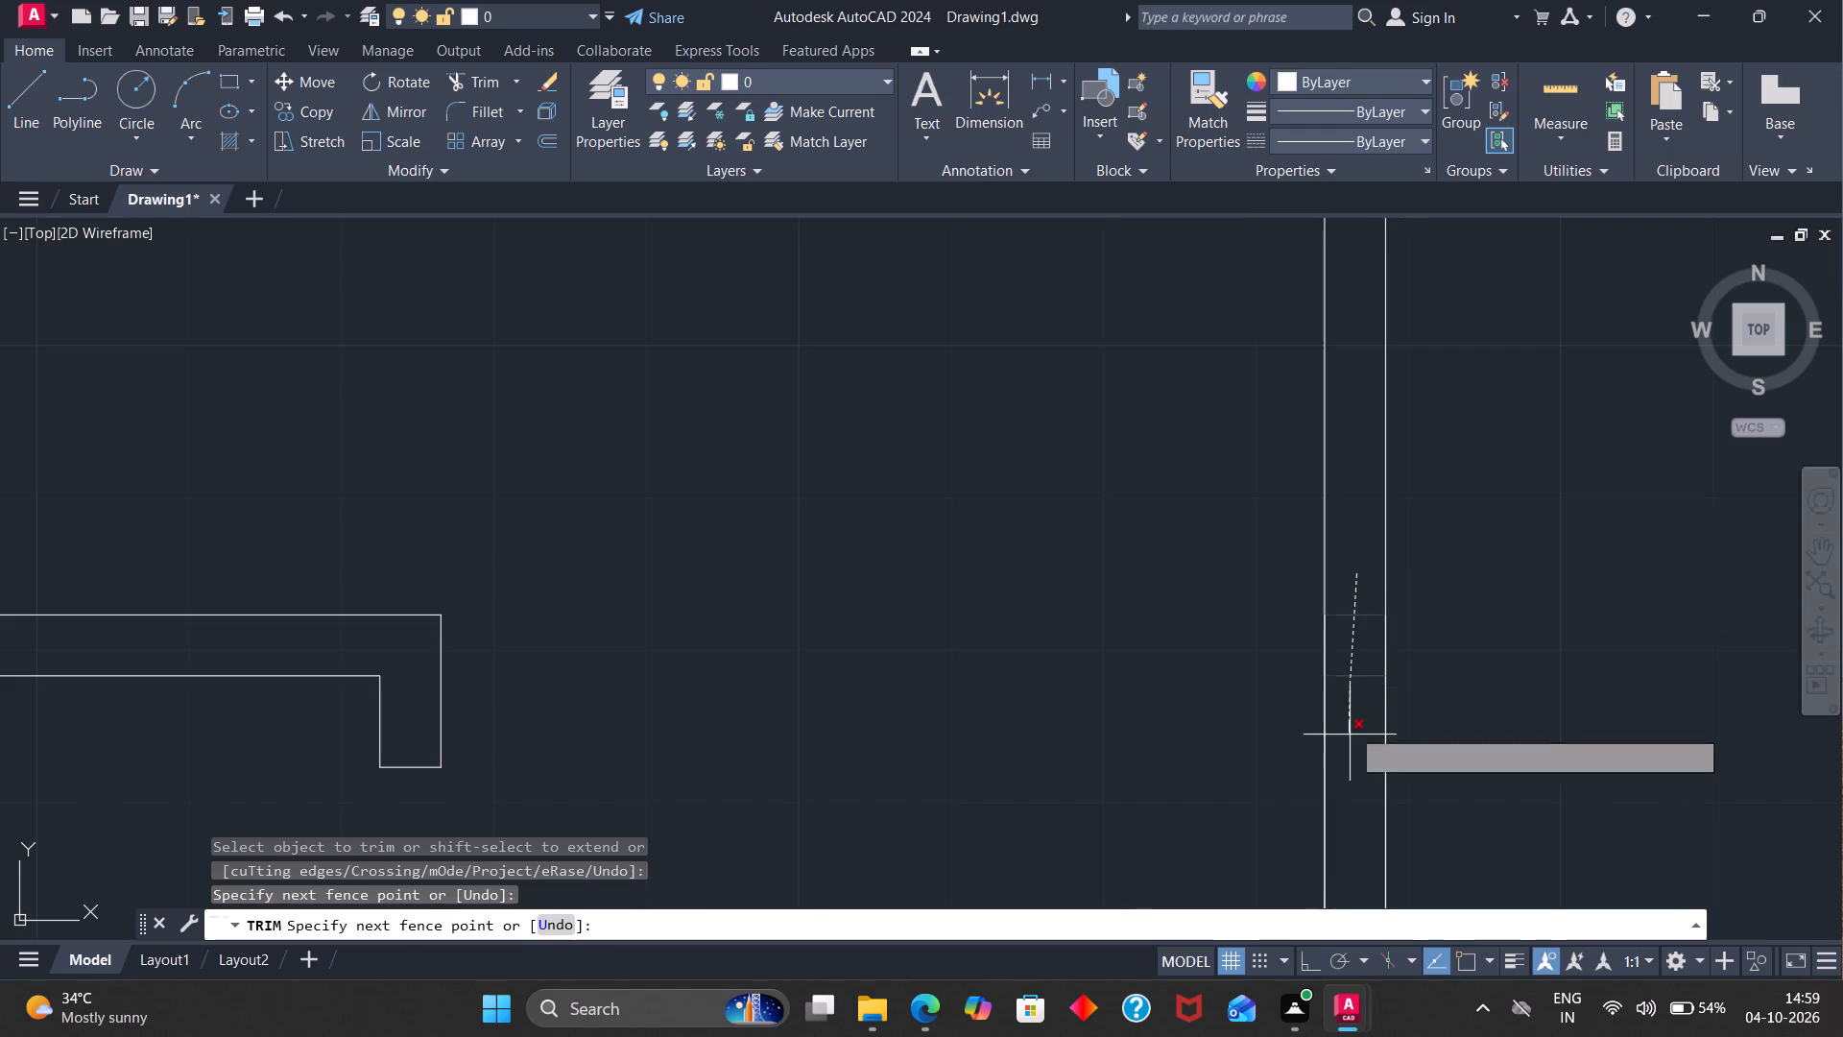
pyautogui.scroll(-4, 1359, 689)
pyautogui.scroll(4, 1367, 851)
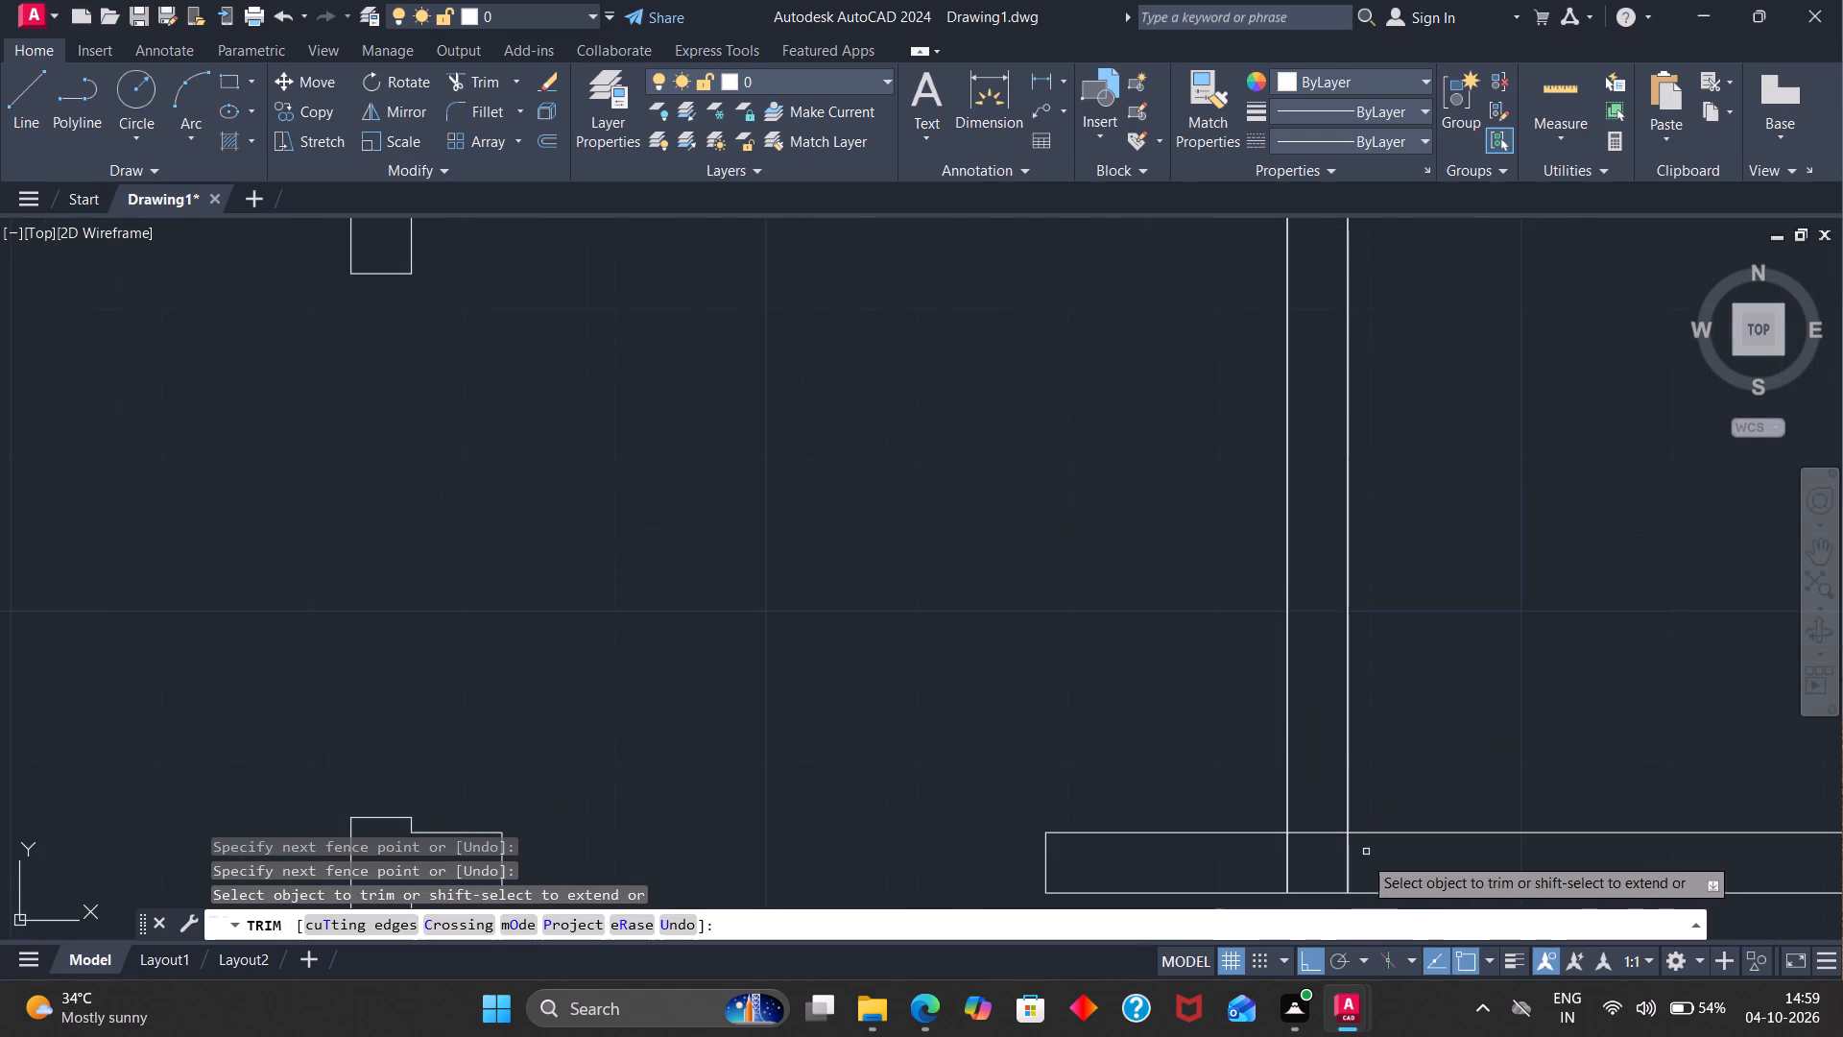
pyautogui.moveTo(1372, 855); pyautogui.dragTo(1194, 860)
pyautogui.scroll(-6, 1258, 795)
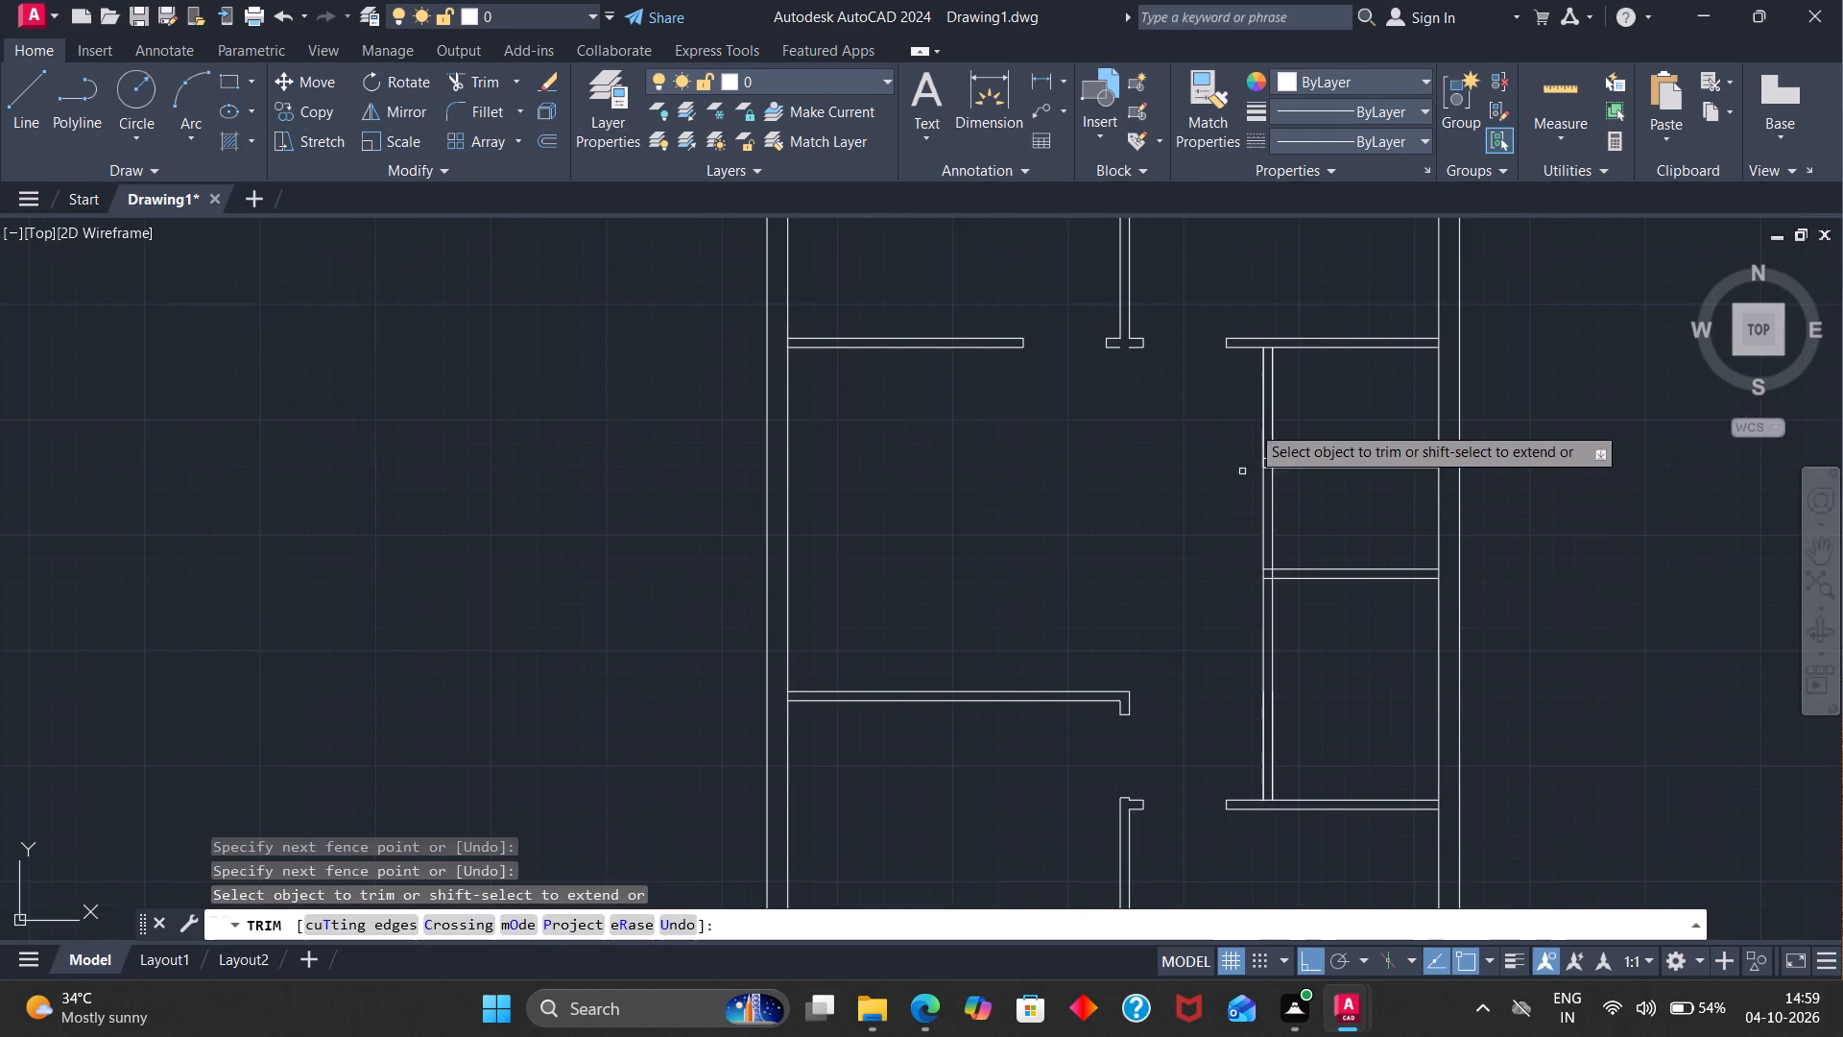
# Trim the ends of the two short horizontal partitions where they run into the right vertical partition.
pyautogui.scroll(5, 1274, 406)
pyautogui.moveTo(1213, 693); pyautogui.dragTo(1217, 753)
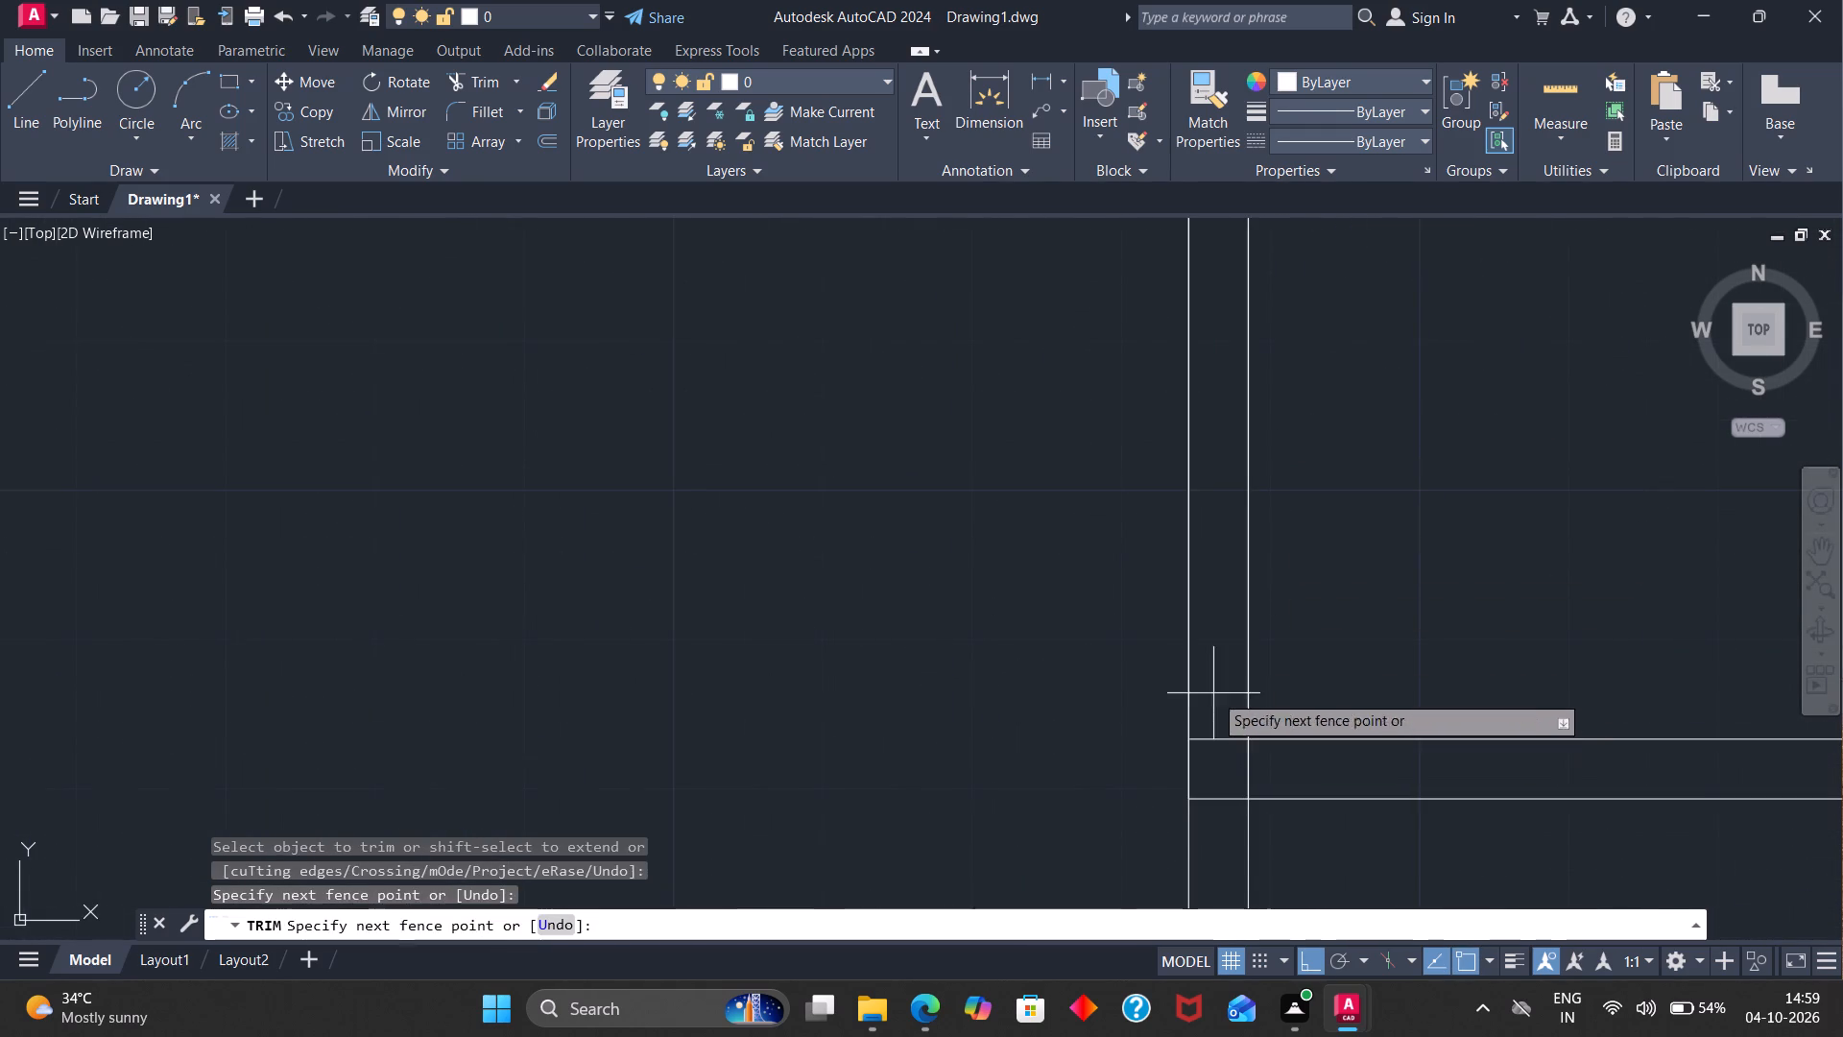
pyautogui.moveTo(1217, 753); pyautogui.dragTo(1225, 841)
pyautogui.scroll(-7, 1224, 808)
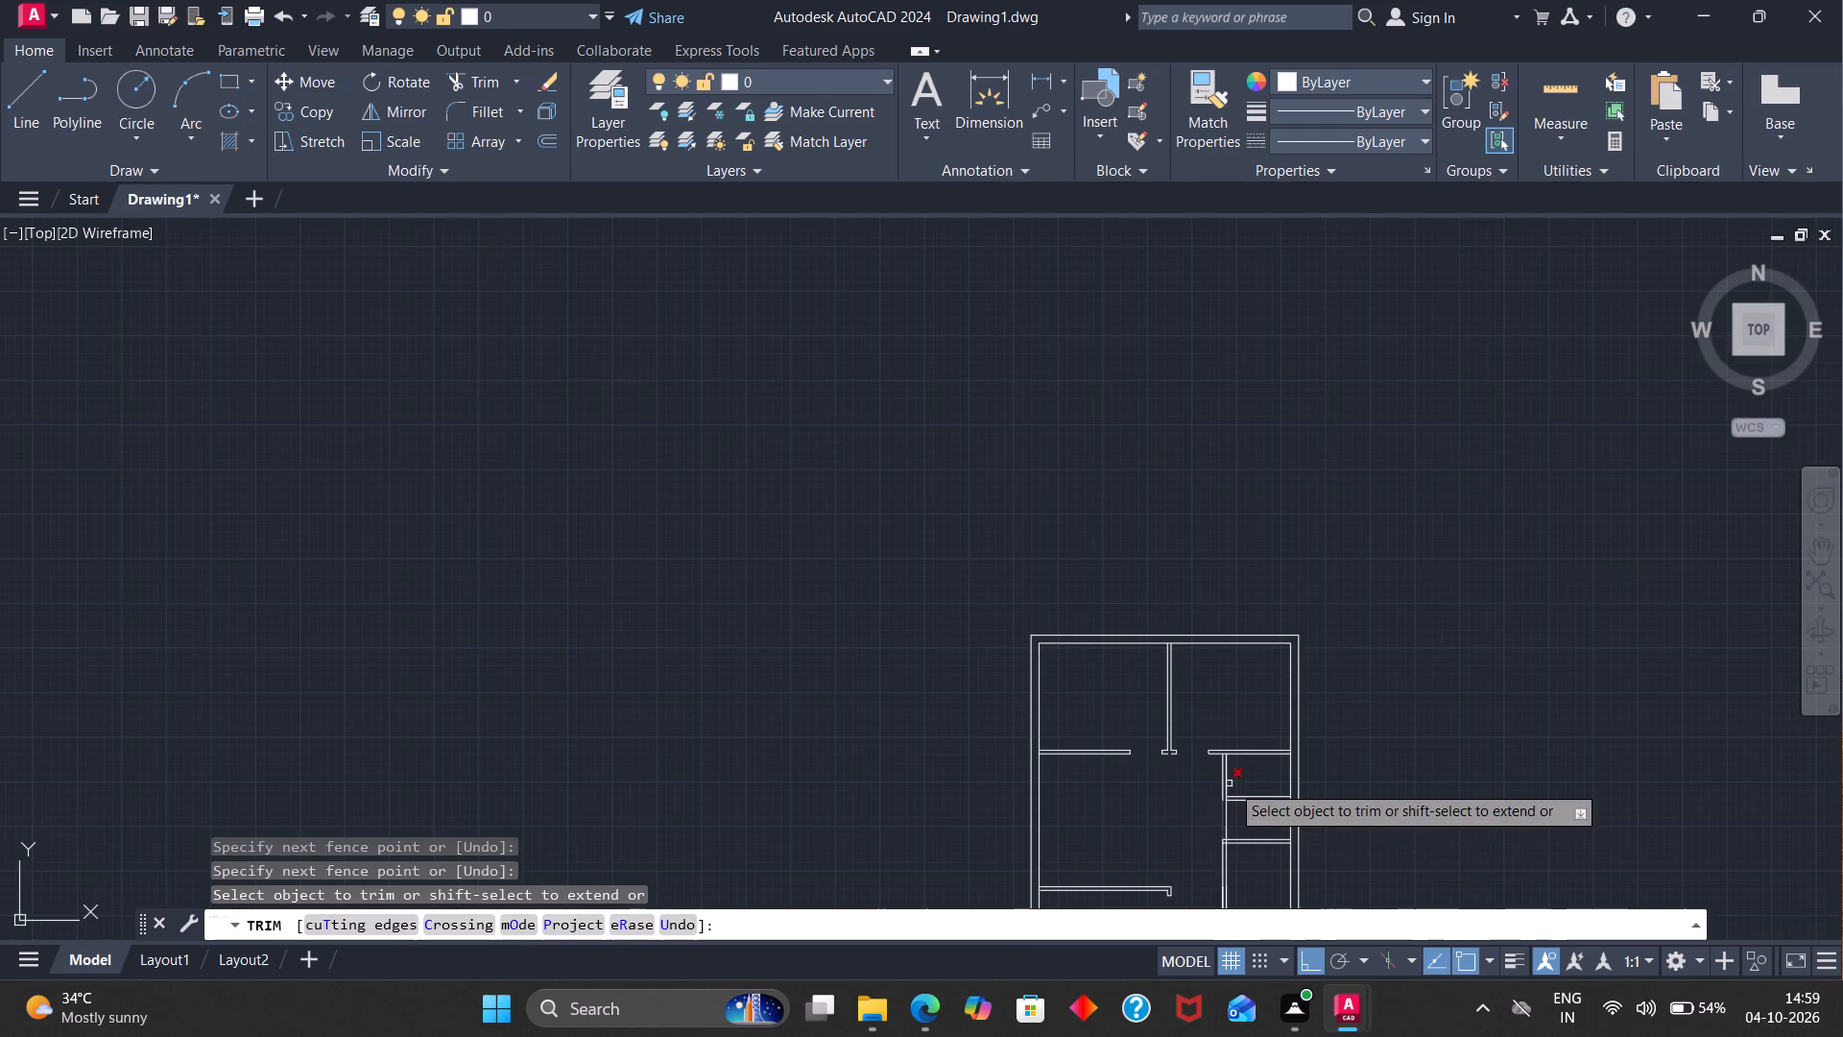
pyautogui.scroll(7, 1223, 846)
pyautogui.moveTo(1199, 799); pyautogui.dragTo(1199, 803)
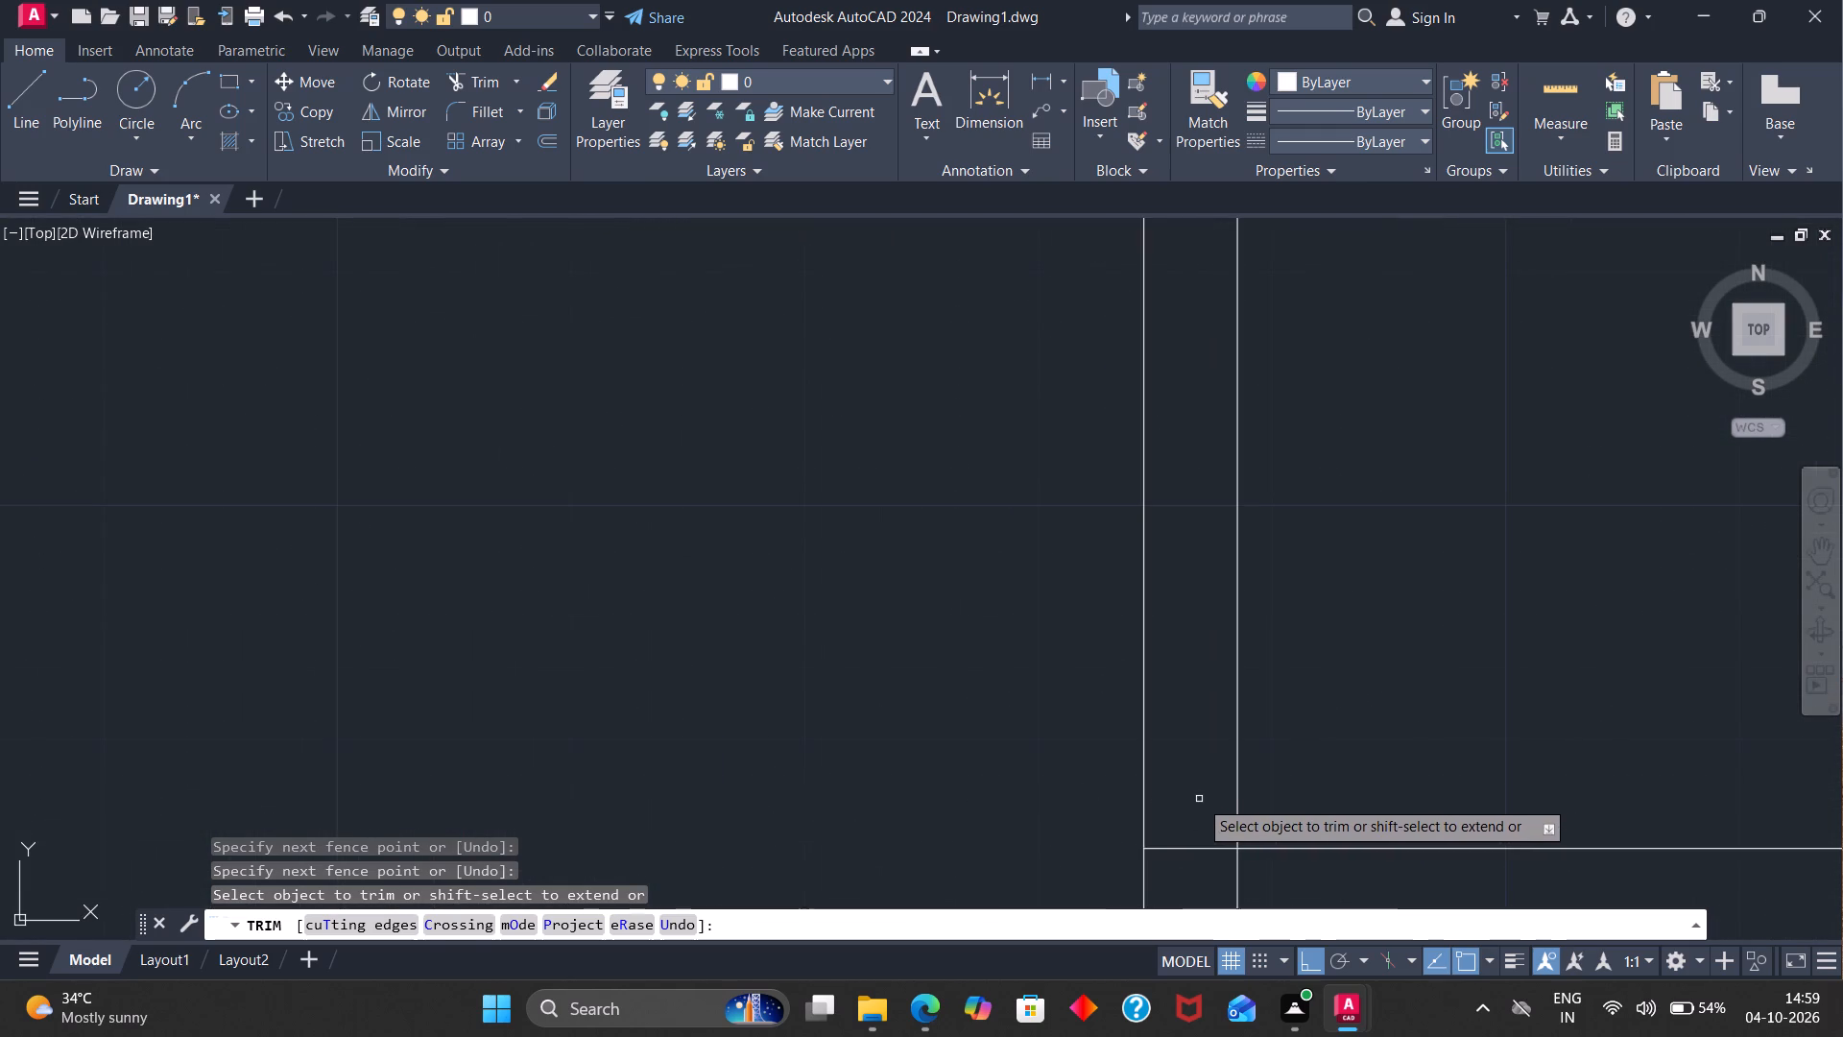
pyautogui.moveTo(1199, 803); pyautogui.dragTo(1210, 918)
pyautogui.scroll(-5, 1210, 896)
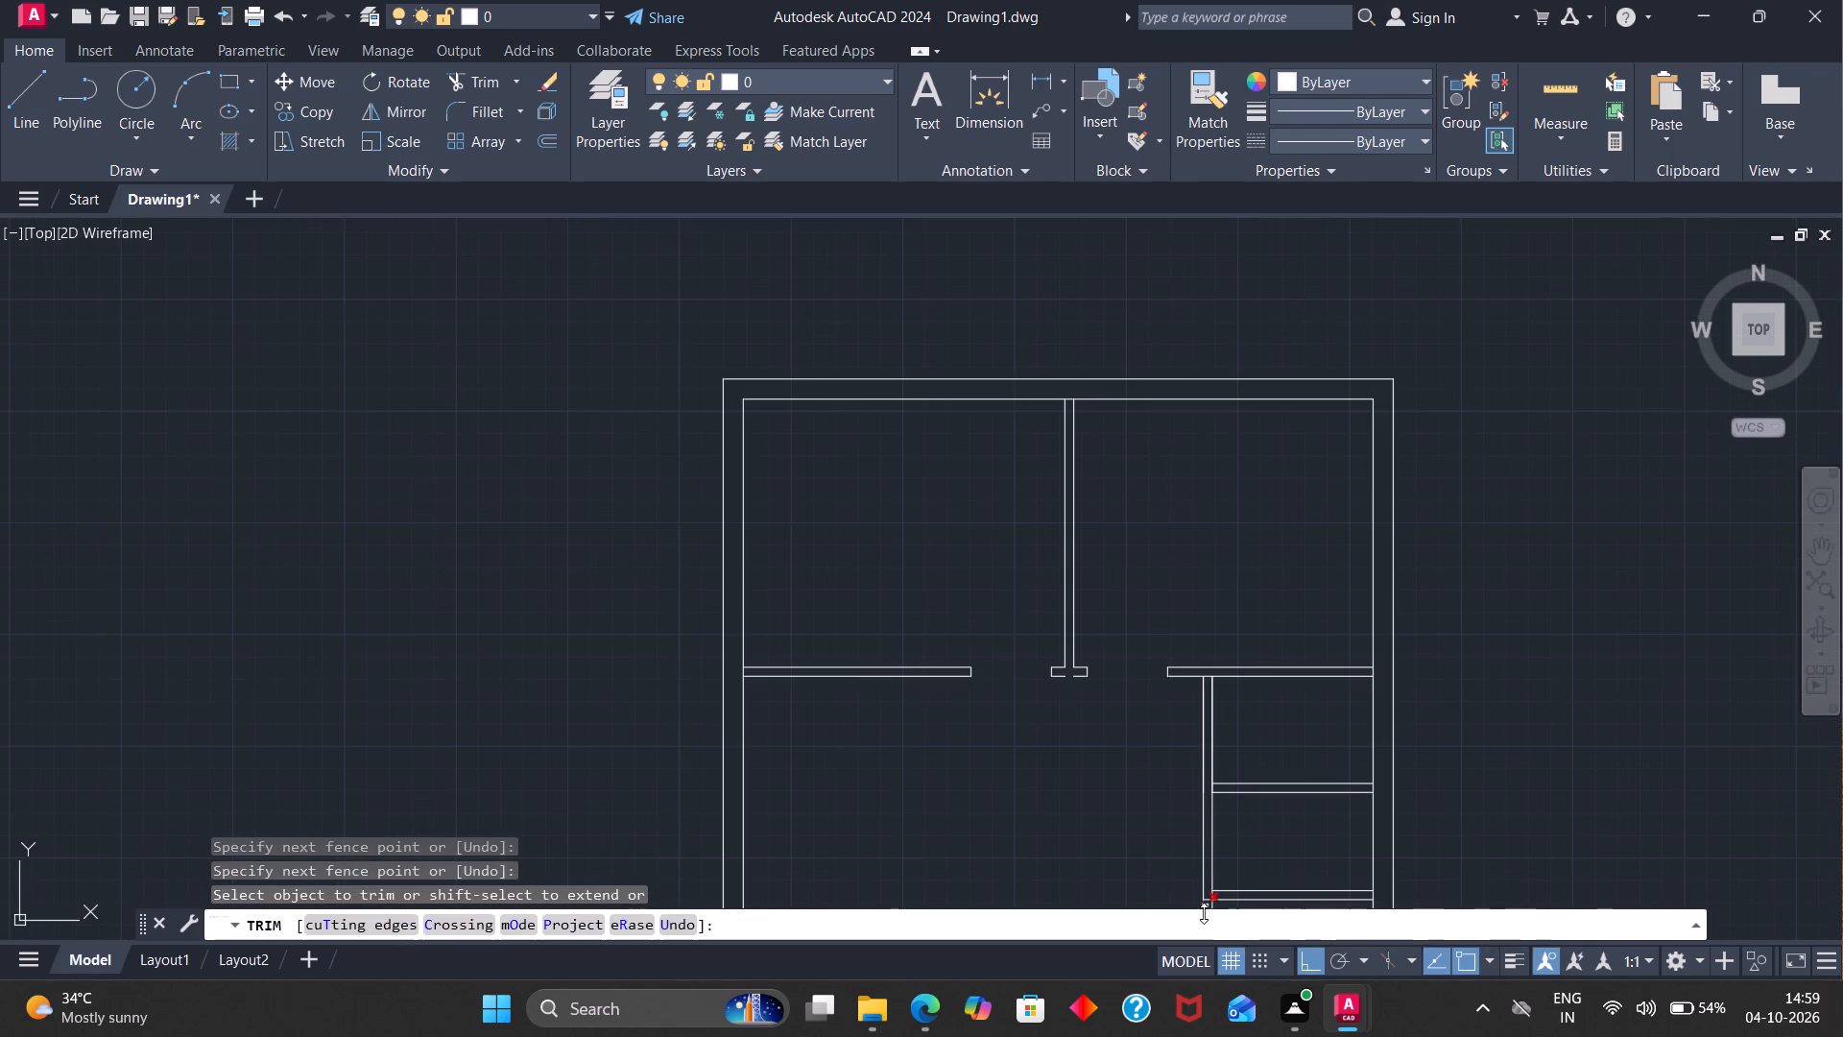
pyautogui.scroll(-1, 1206, 910)
pyautogui.scroll(4, 1209, 903)
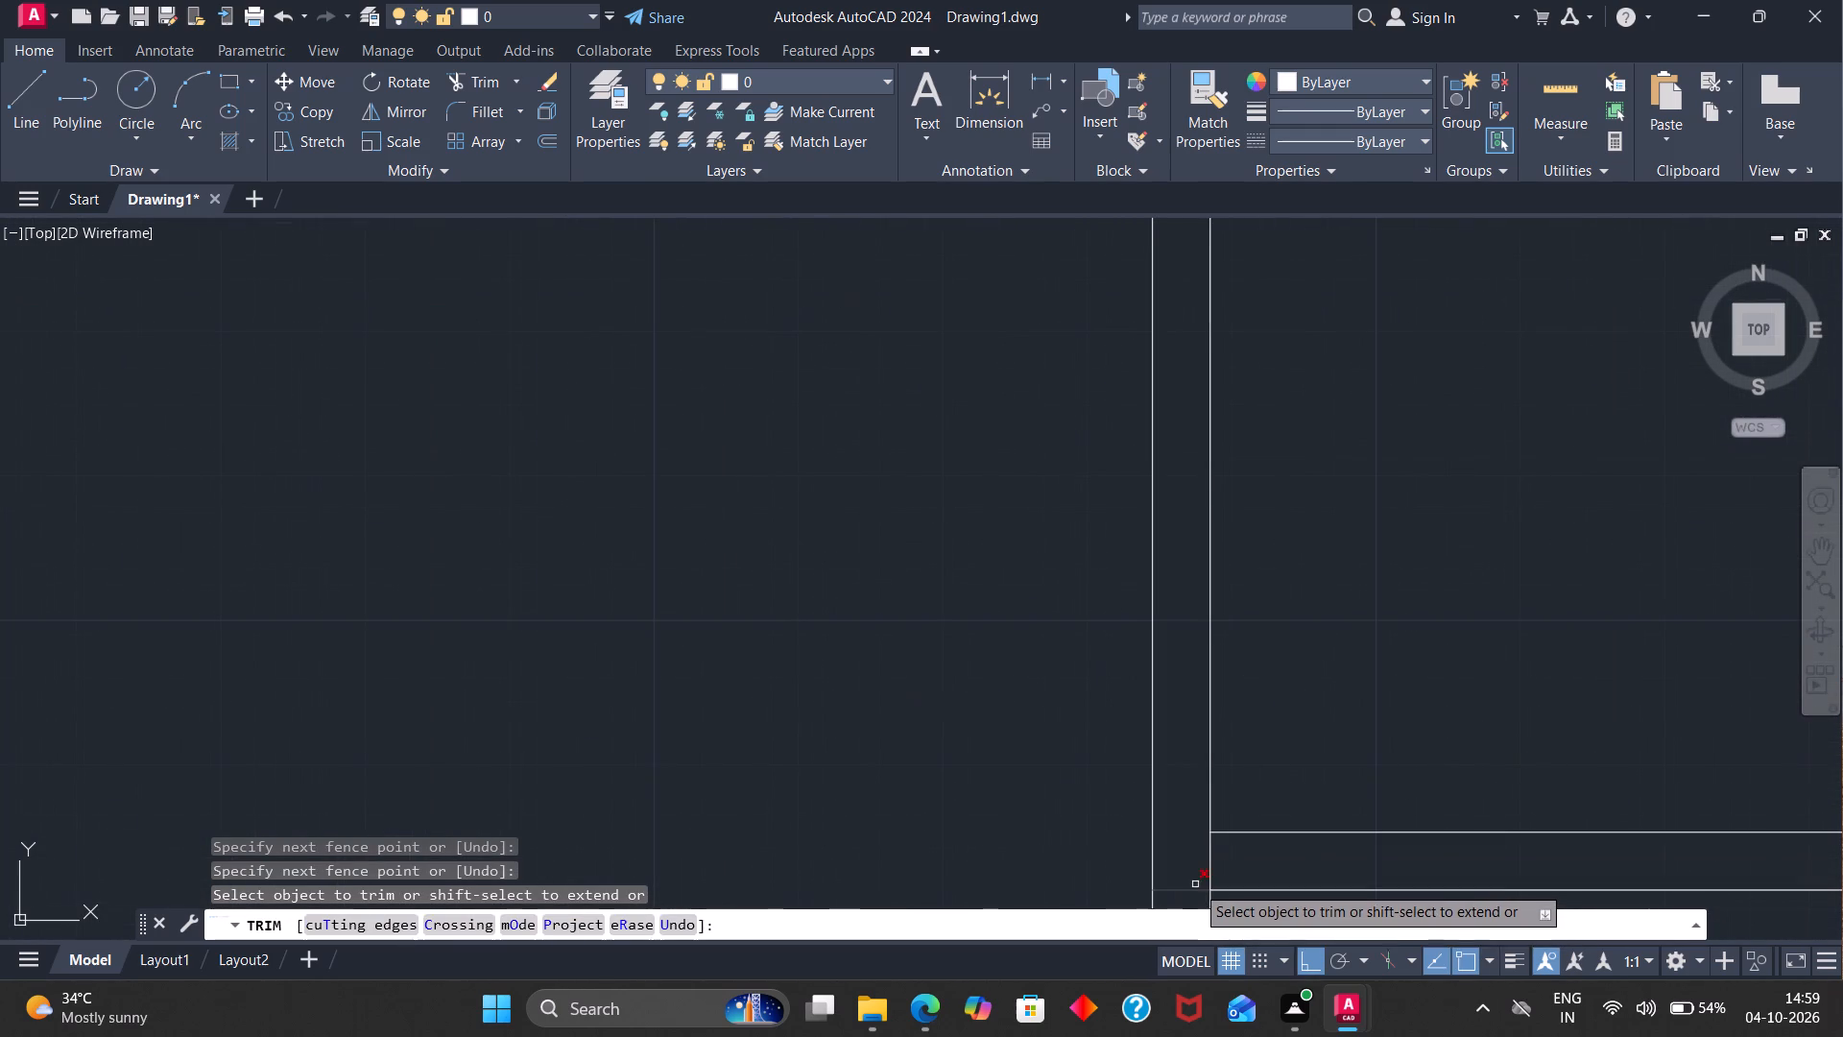
pyautogui.click(1195, 884)
pyautogui.click(1191, 891)
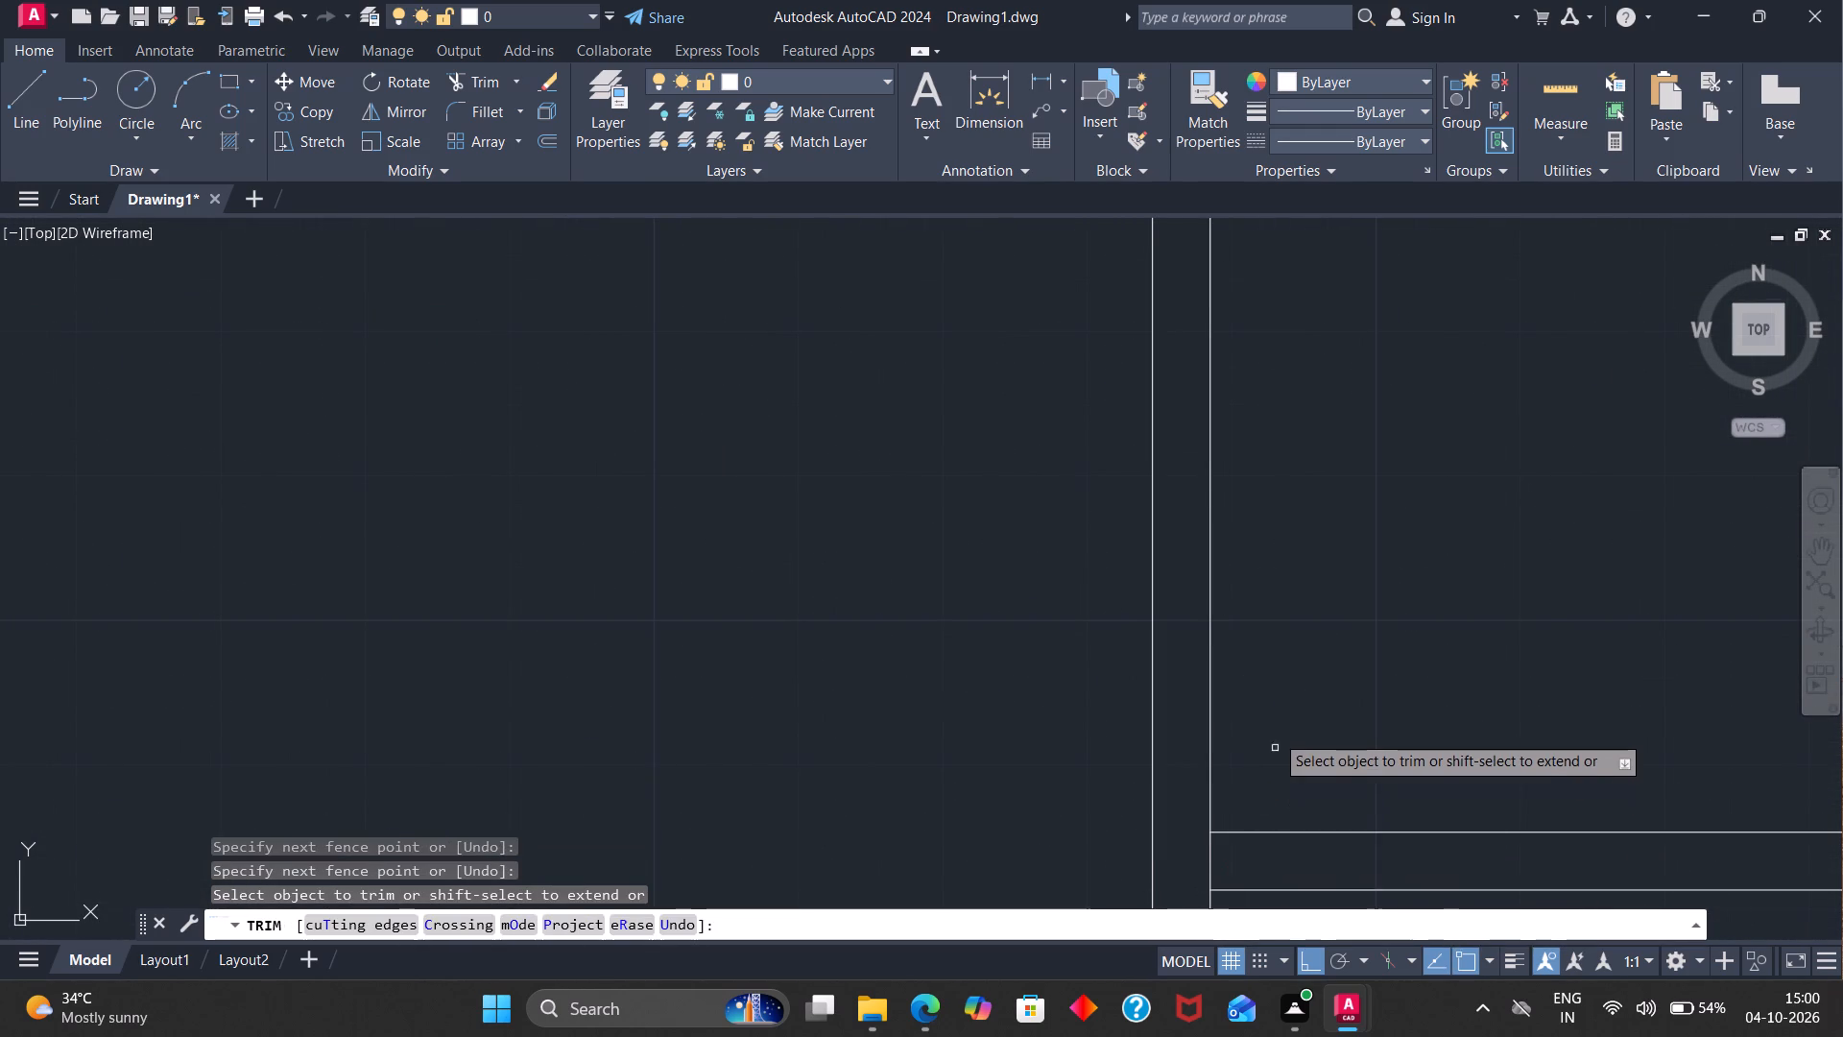
pyautogui.scroll(-4, 1275, 734)
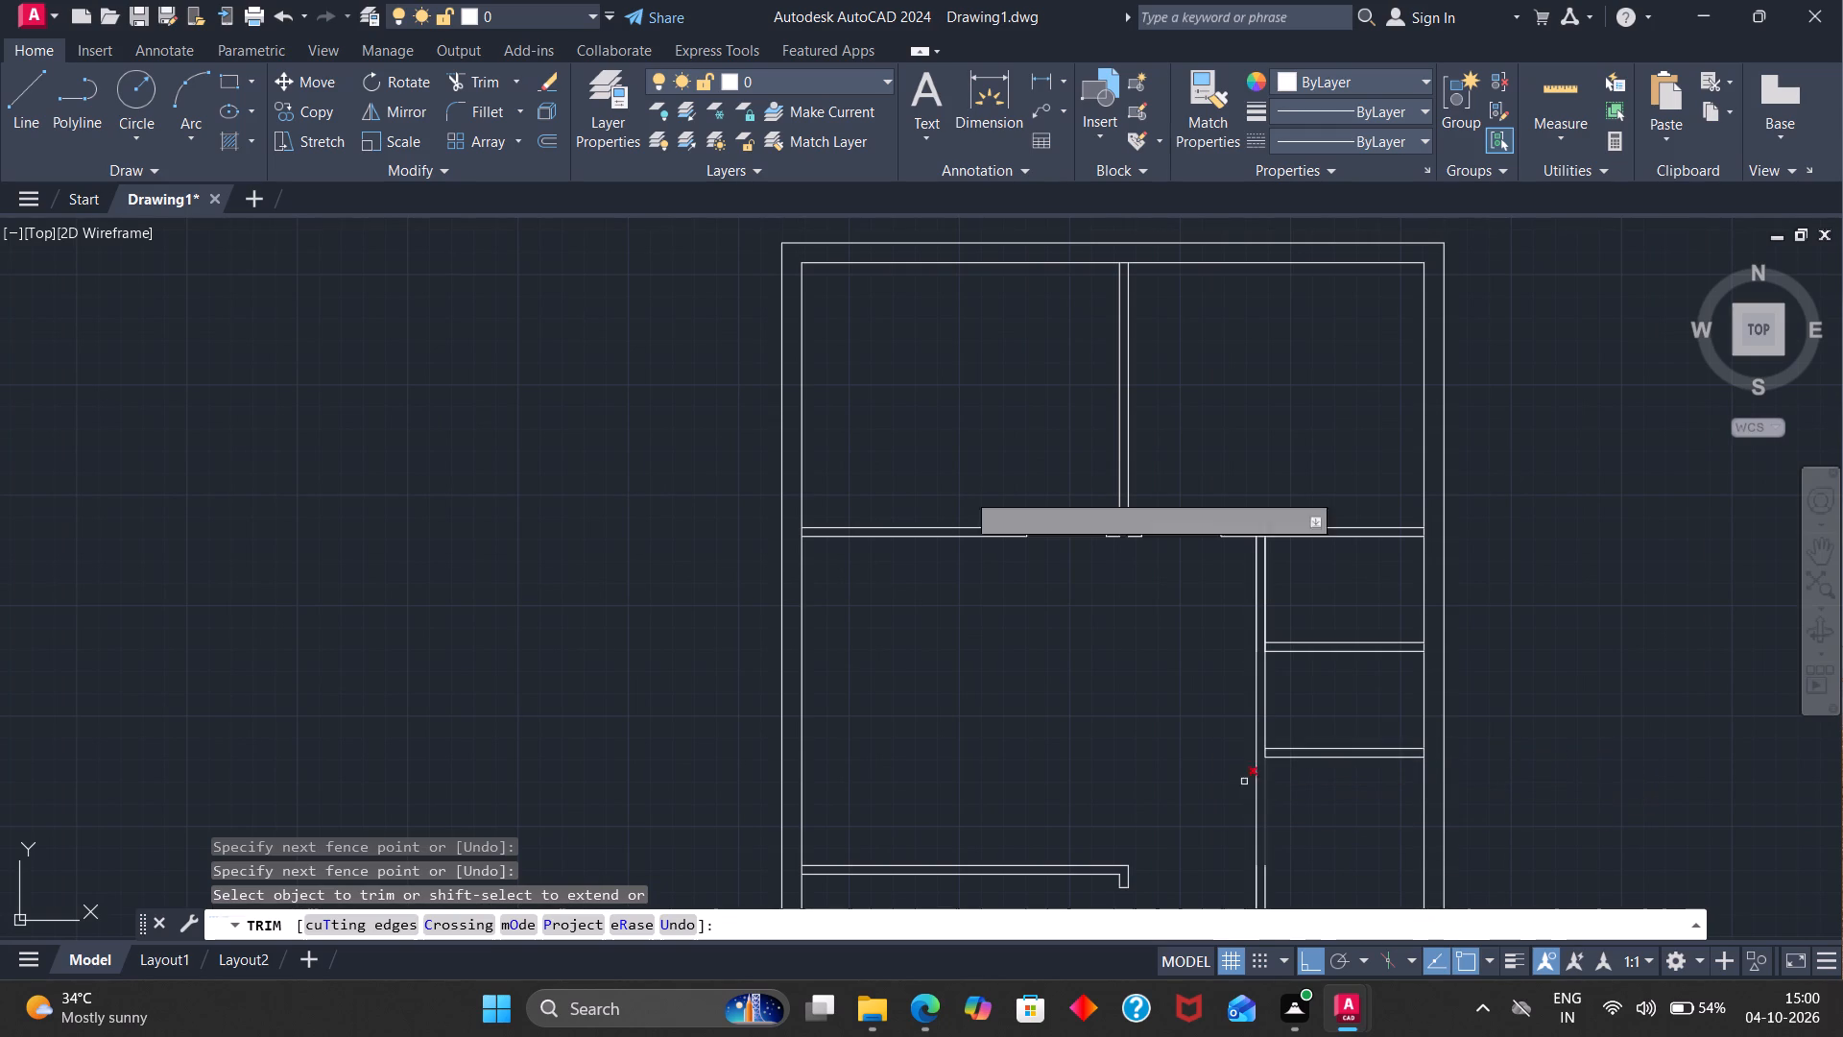
# Draw a 4" horizontal line across the top of the right vertical partition where it meets the upper horizontal partition.
pyautogui.click(15, 112)
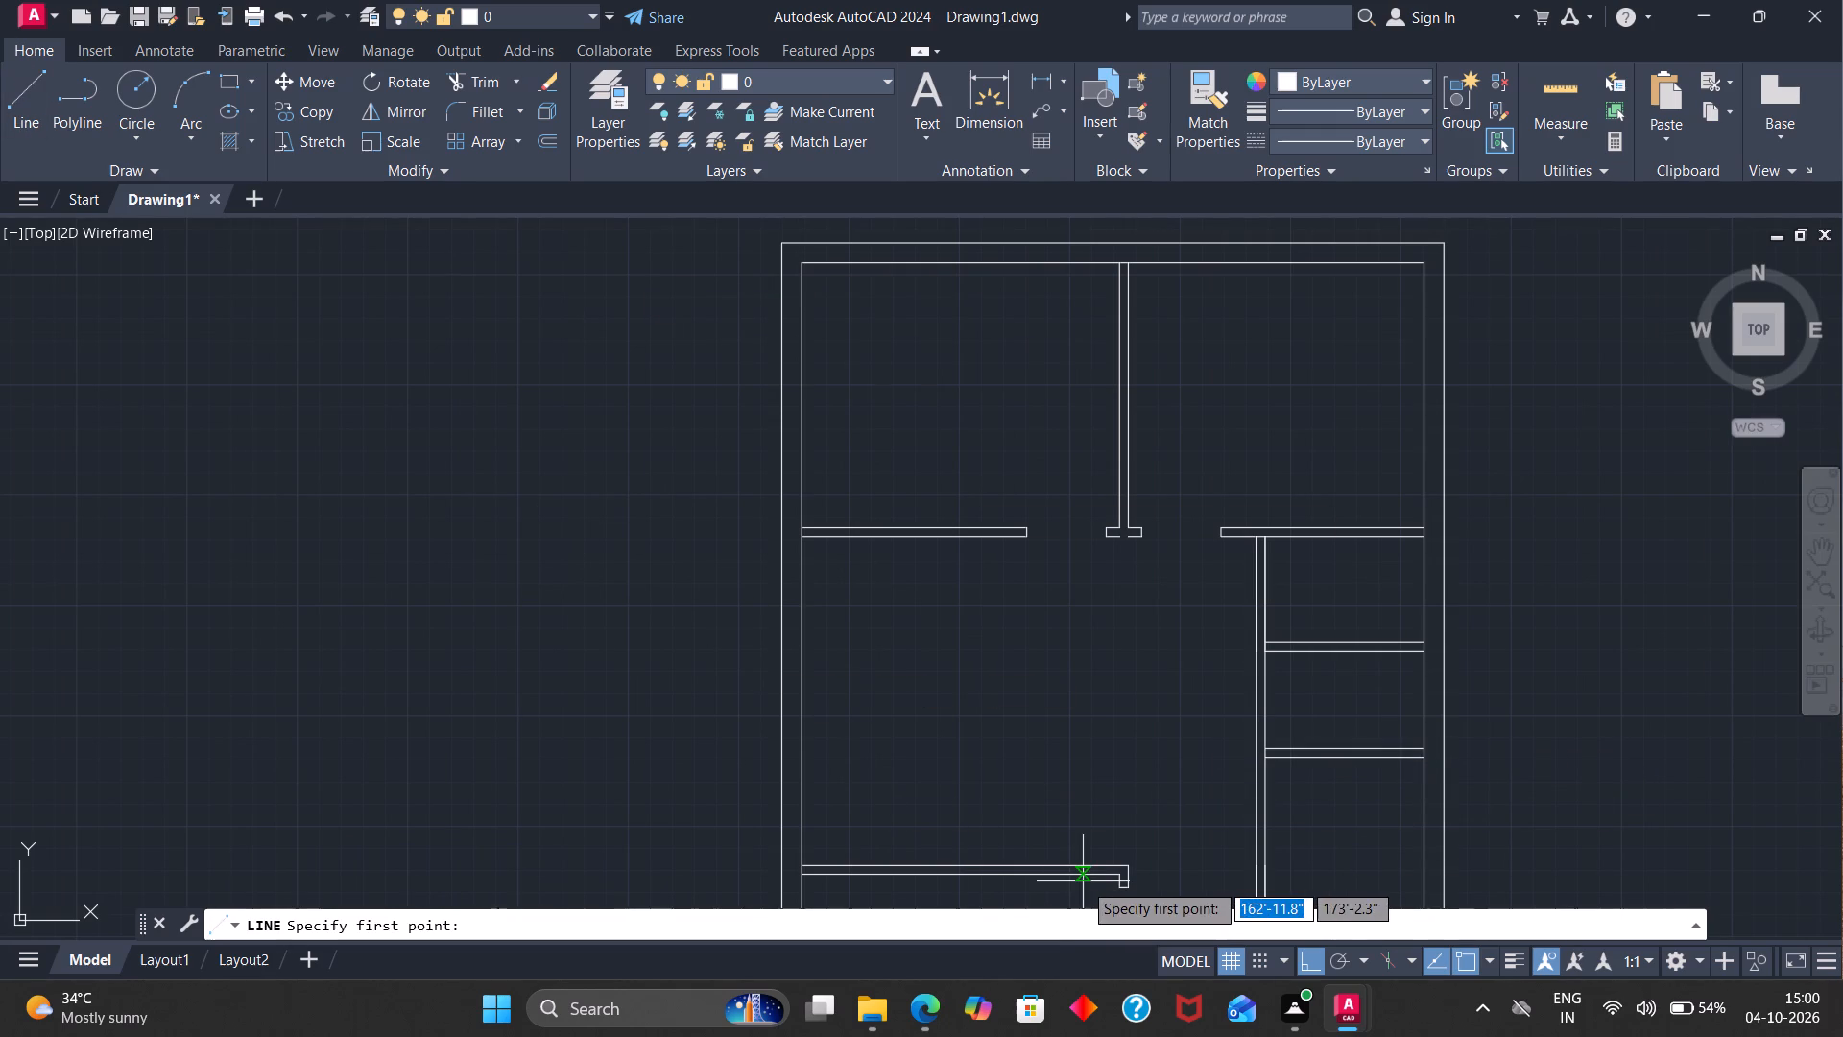
pyautogui.scroll(4, 1262, 546)
pyautogui.click(1225, 511)
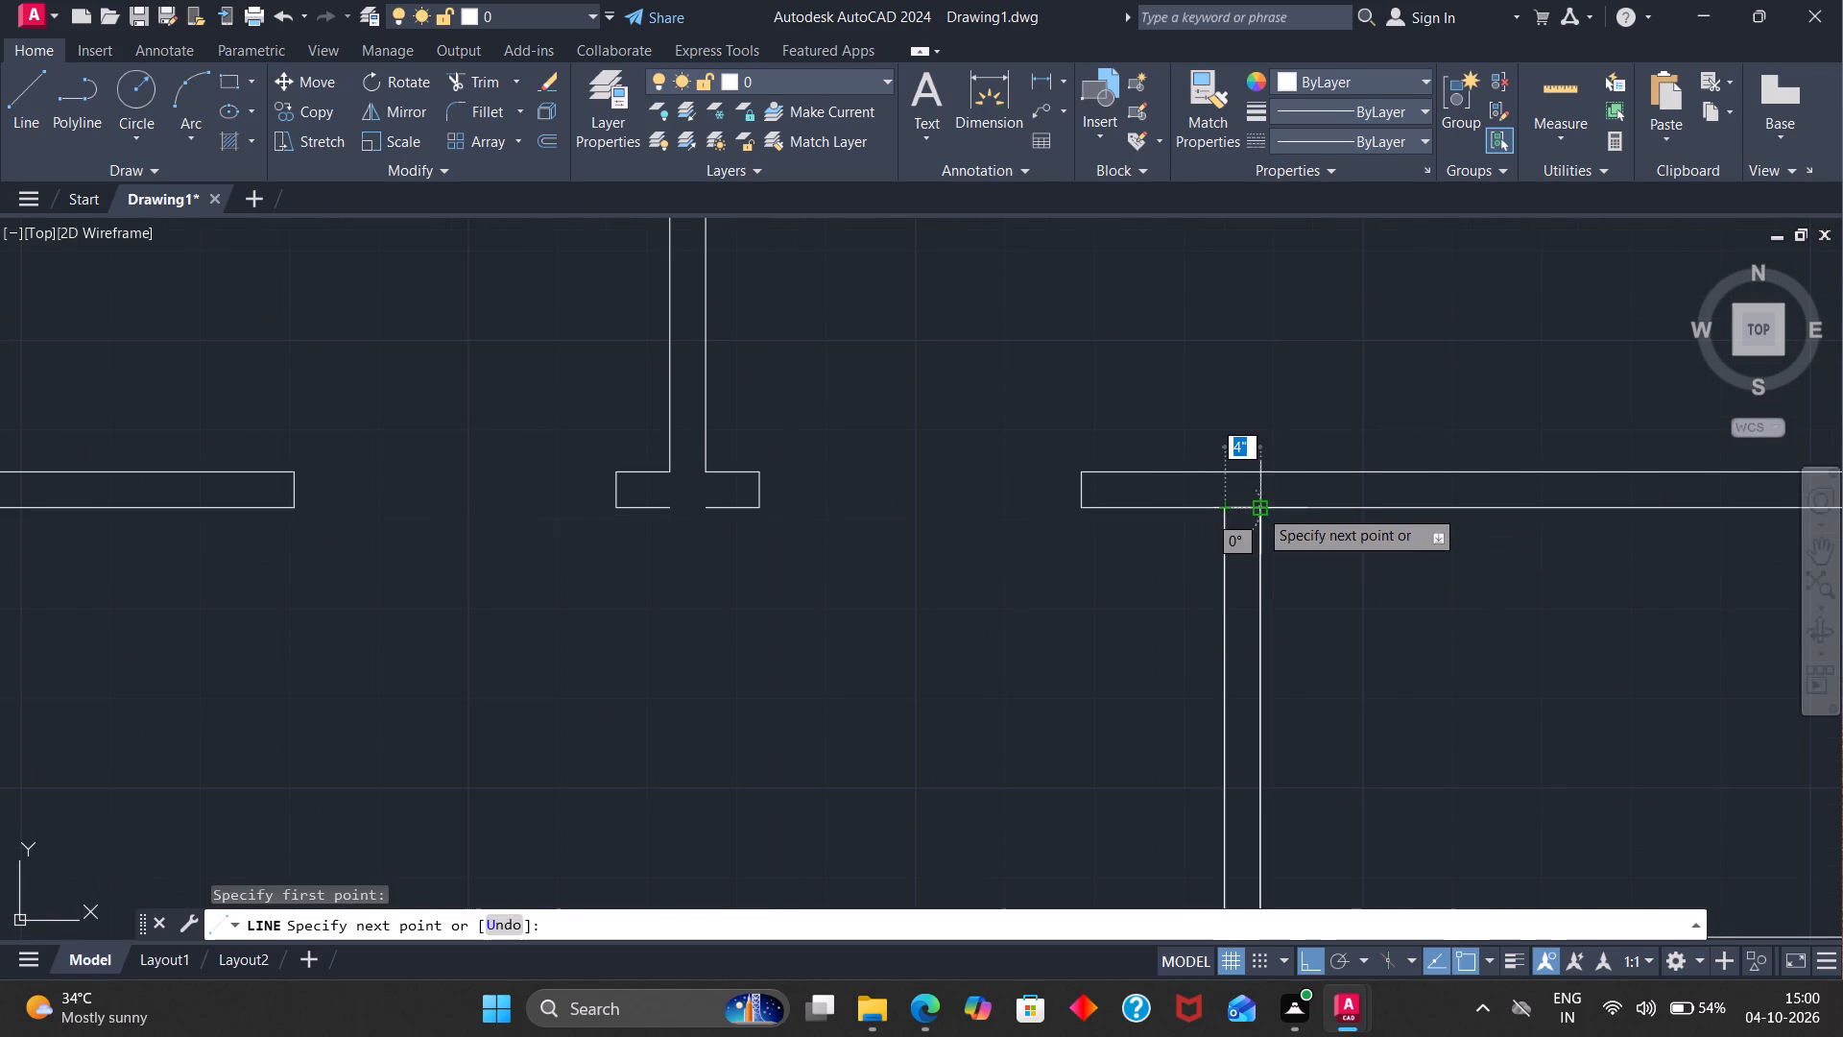
pyautogui.click(1259, 508)
pyautogui.press('Escape')
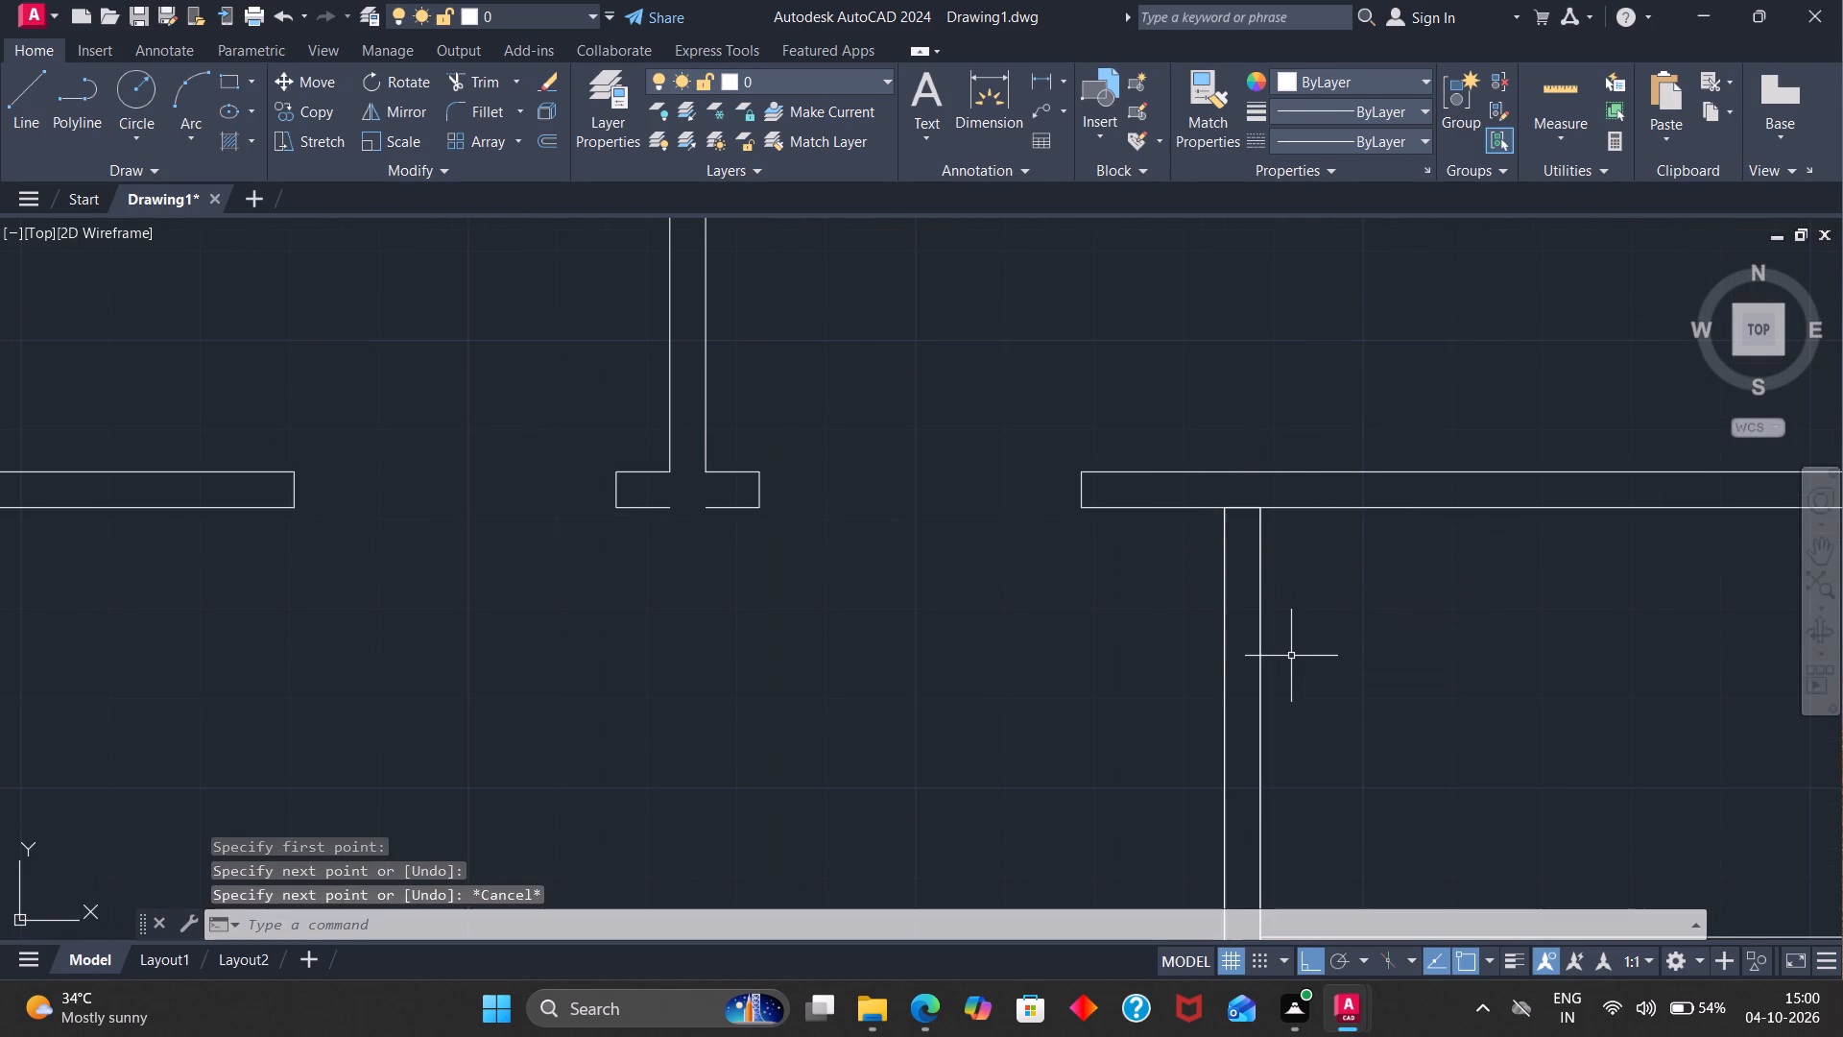
# Offset the 4" closing line 6" downward along the right vertical partition to mark the first door jamb.
pyautogui.press('o')
pyautogui.press('Return')
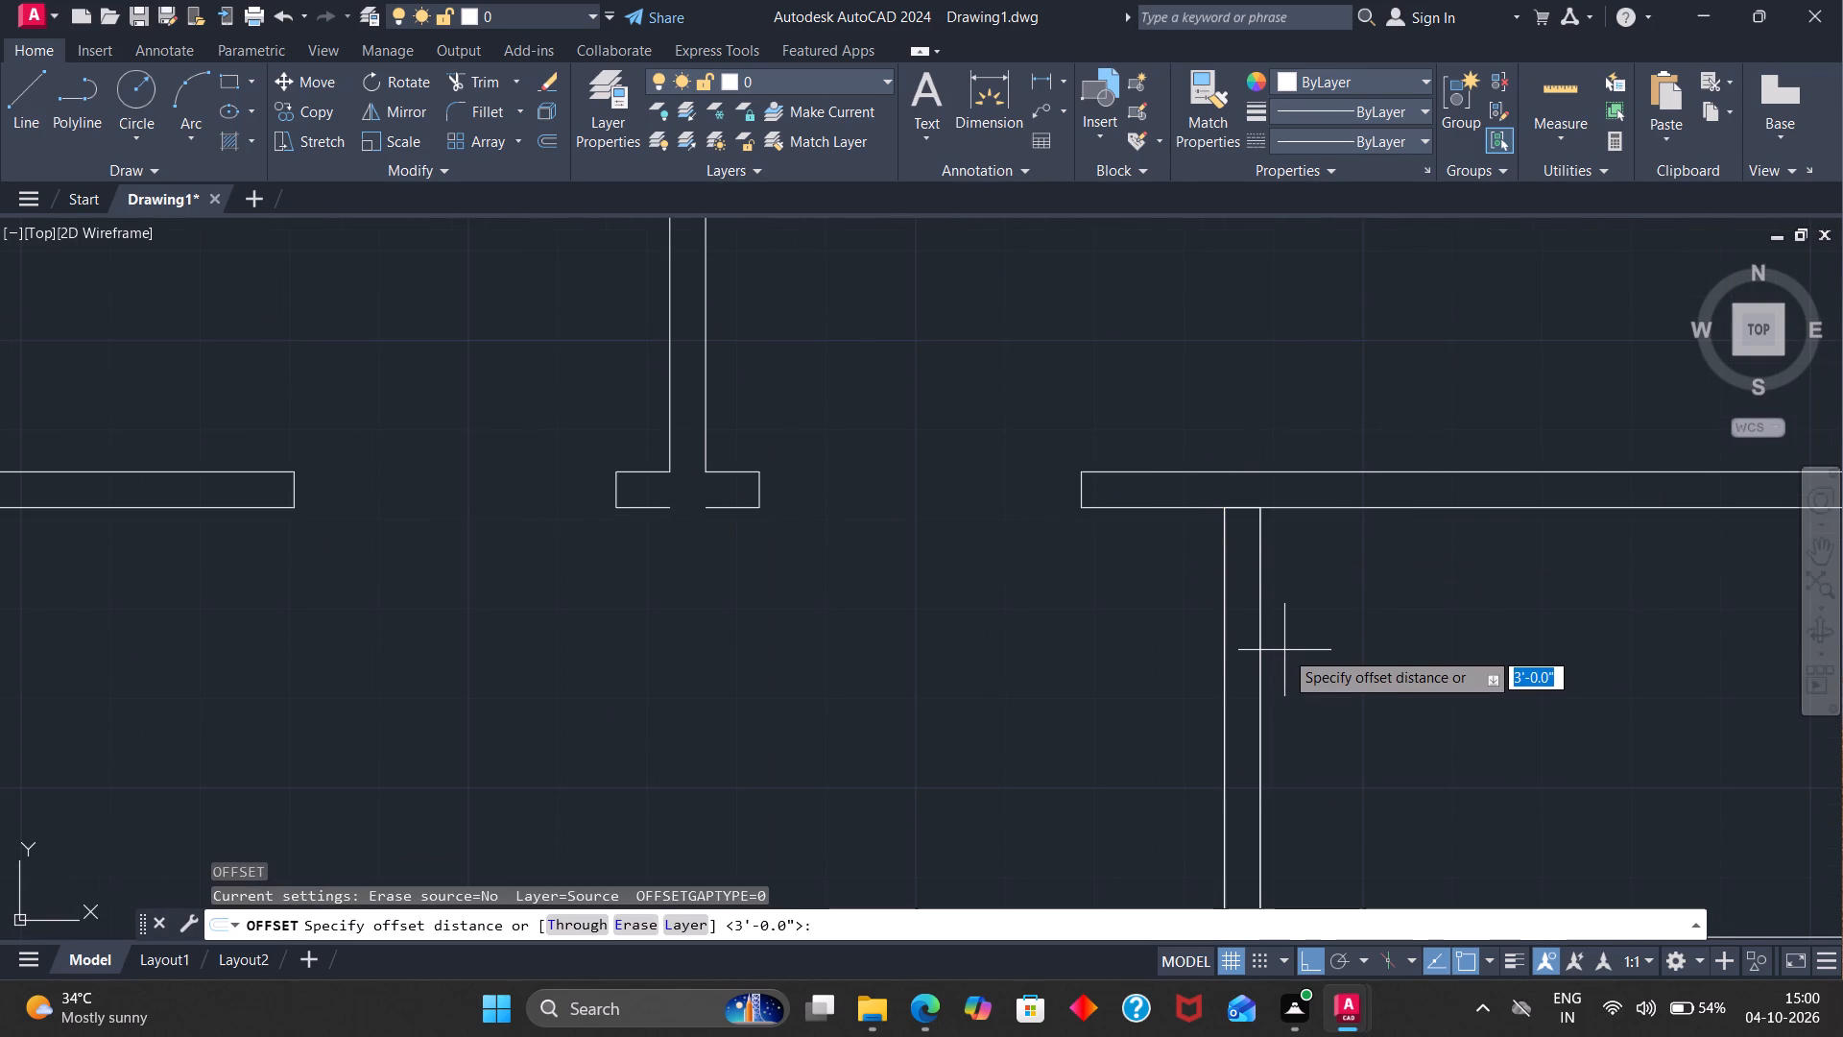
pyautogui.press('6')
pyautogui.press('Return')
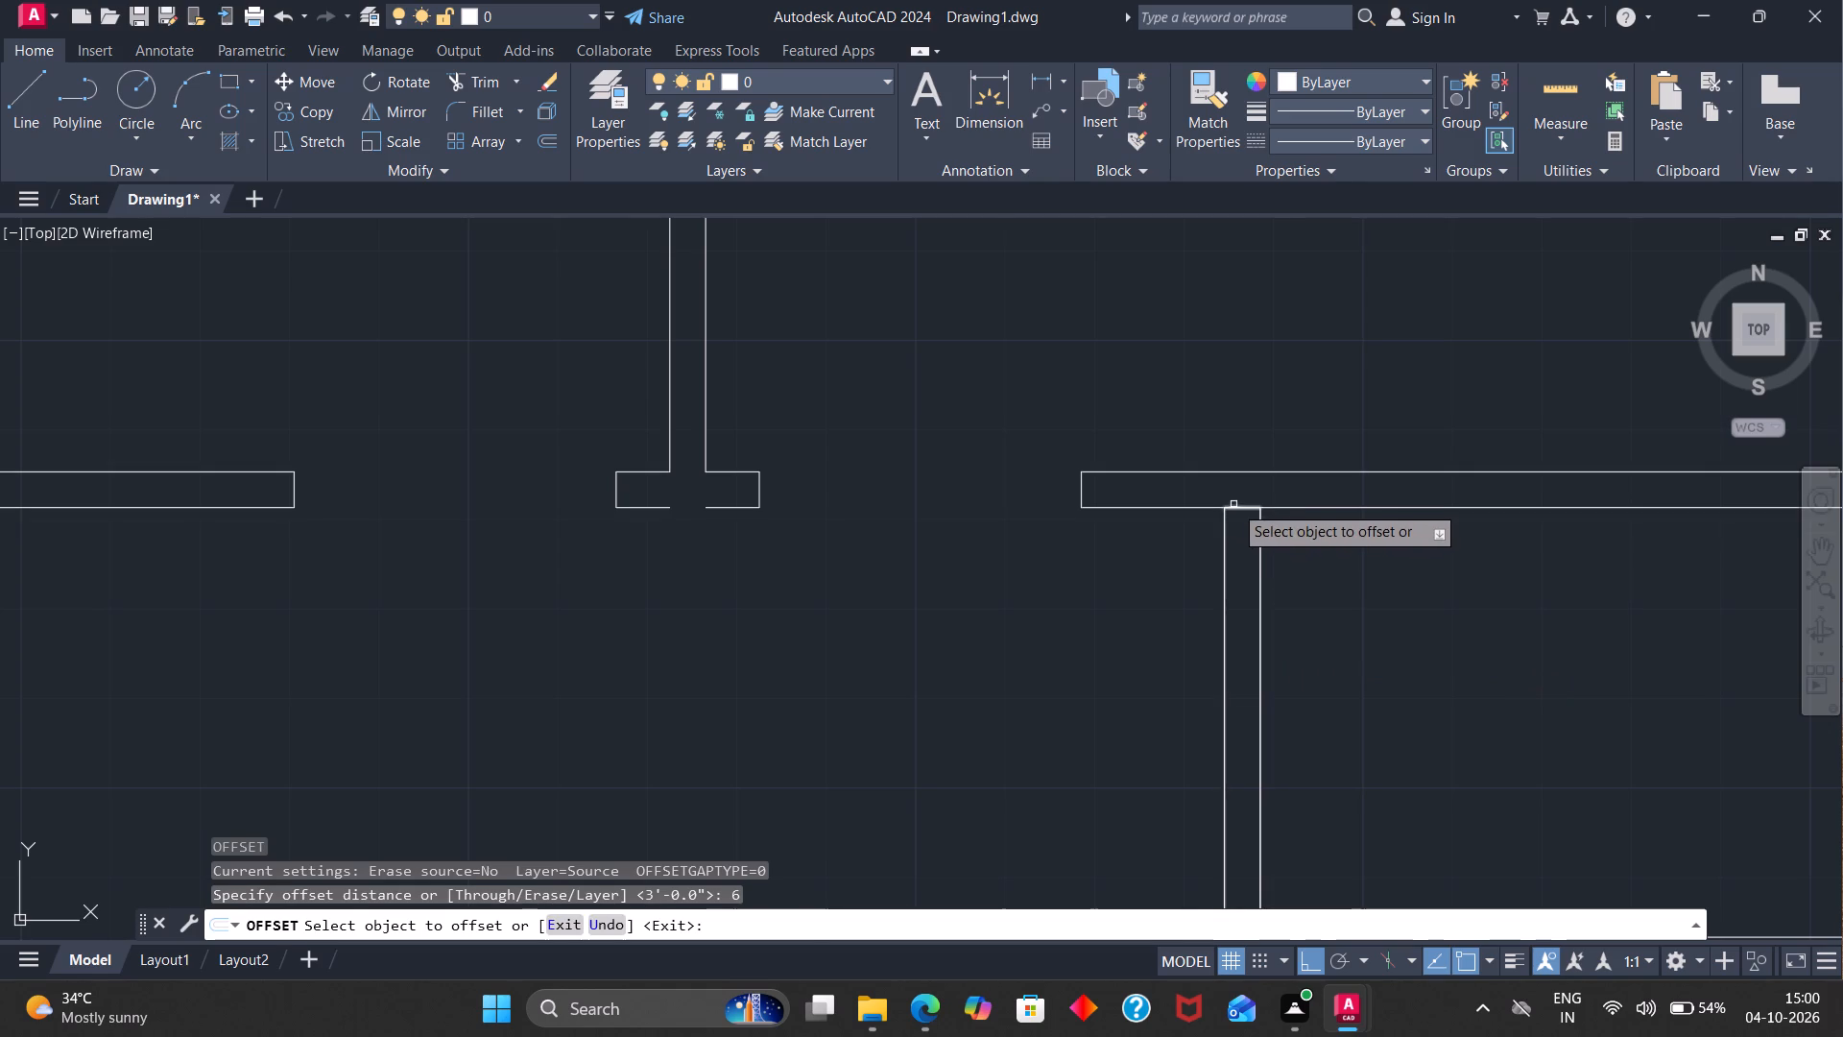
pyautogui.click(1238, 508)
pyautogui.click(1246, 555)
# Offset the 6" jamb line 2'6" downward along the right vertical partition to mark the door width.
pyautogui.click(1249, 562)
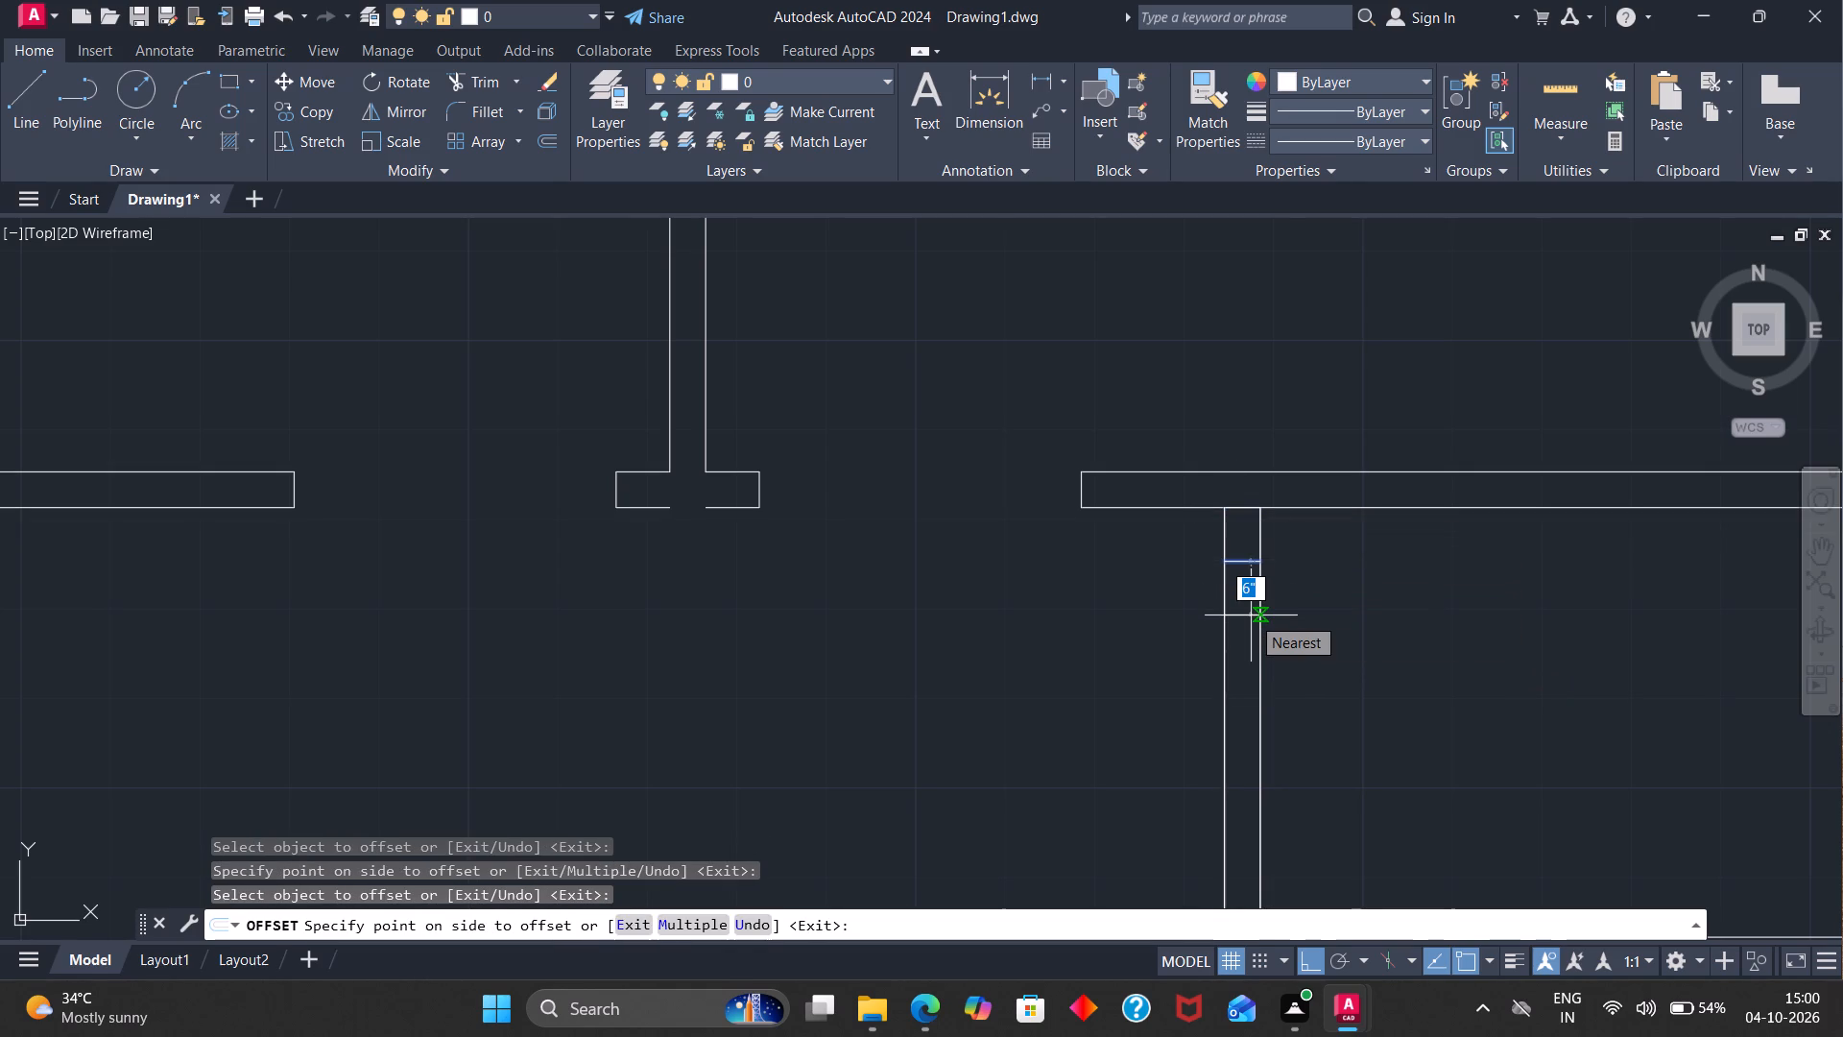
pyautogui.write("2'5")
pyautogui.press('BackSpace')
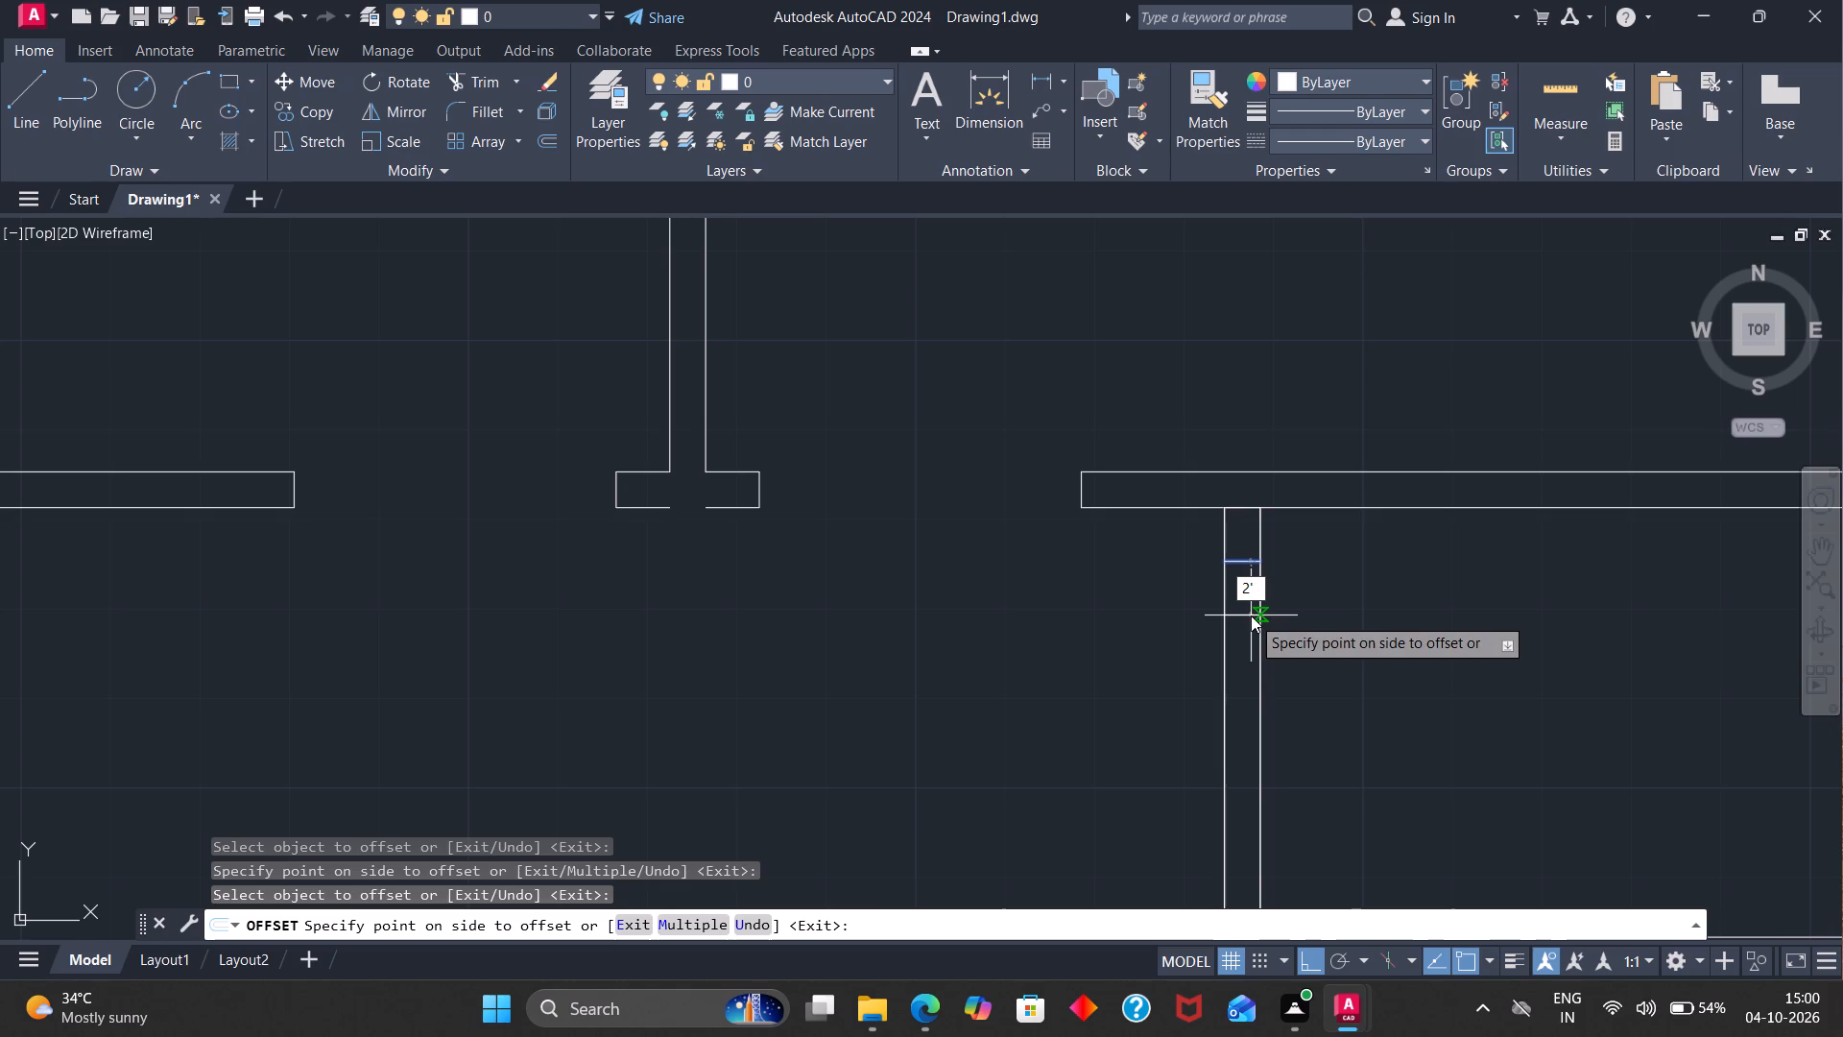
pyautogui.press('6')
pyautogui.hotkey('shift', '"')
pyautogui.press('Return')
pyautogui.scroll(-2, 1303, 675)
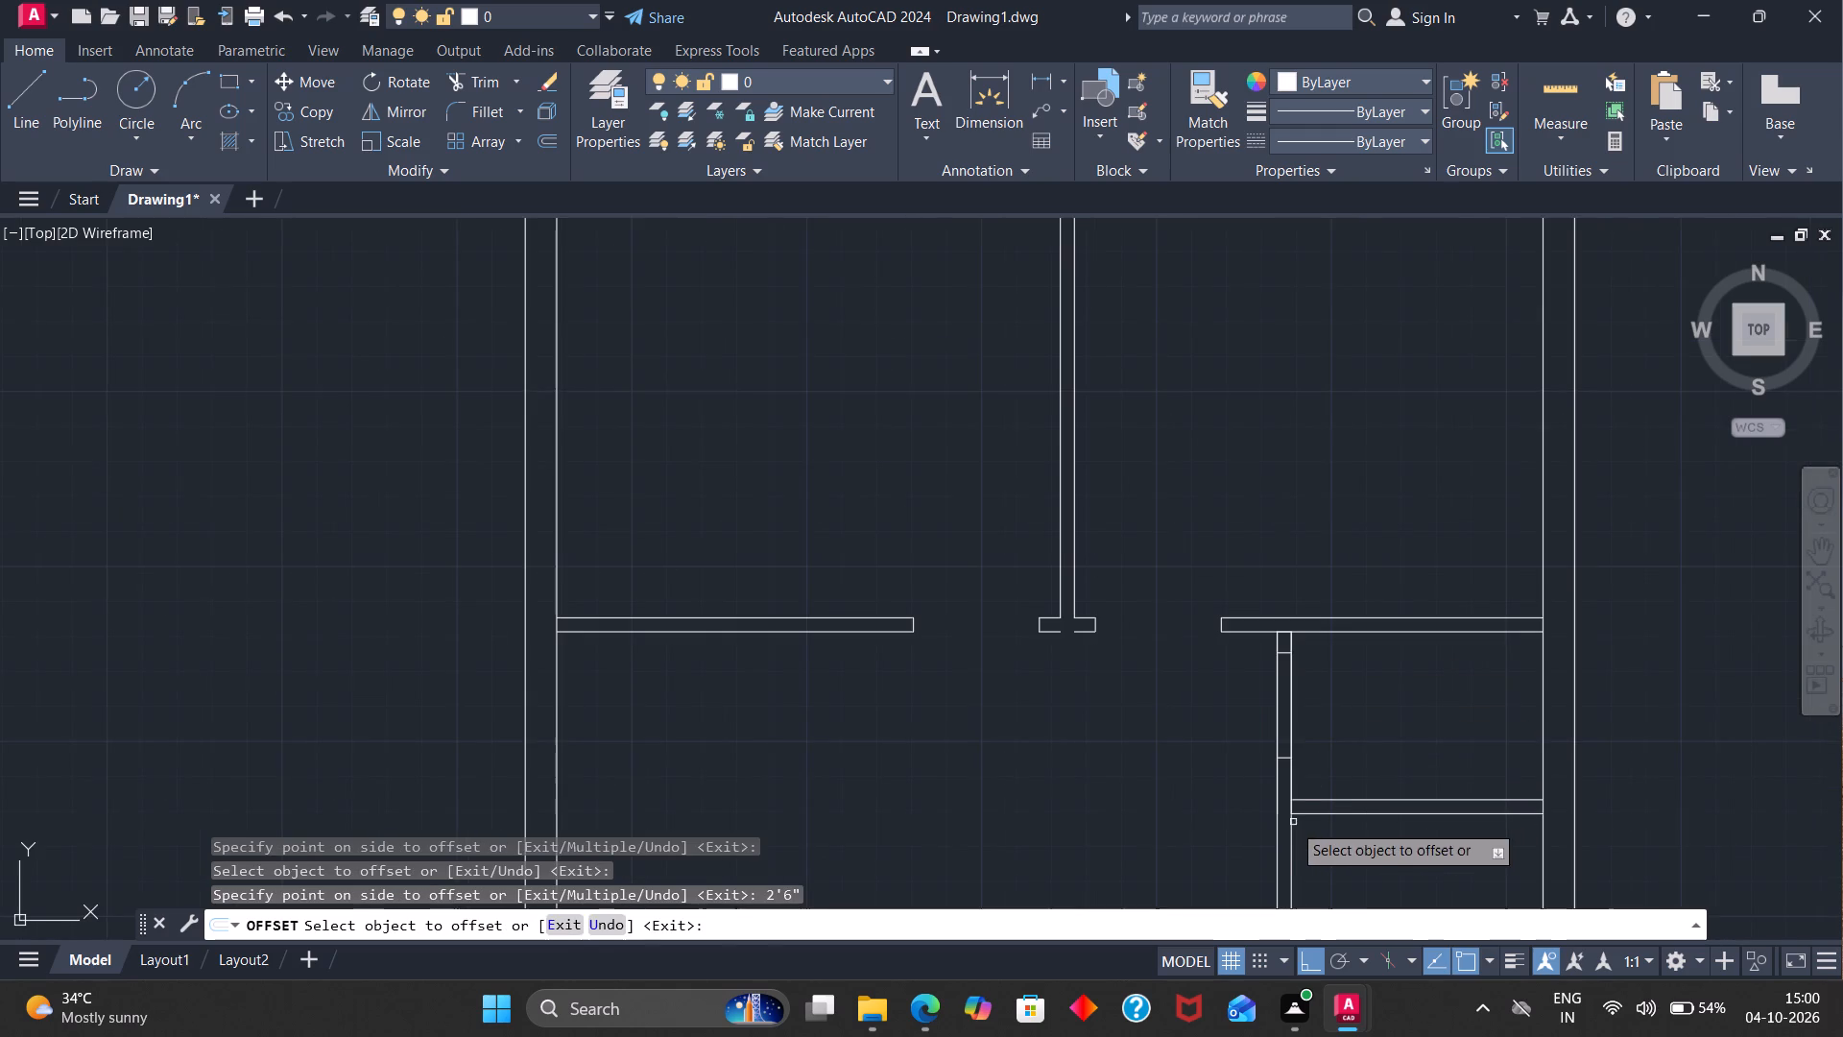
pyautogui.scroll(-3, 1298, 809)
pyautogui.scroll(4, 1295, 858)
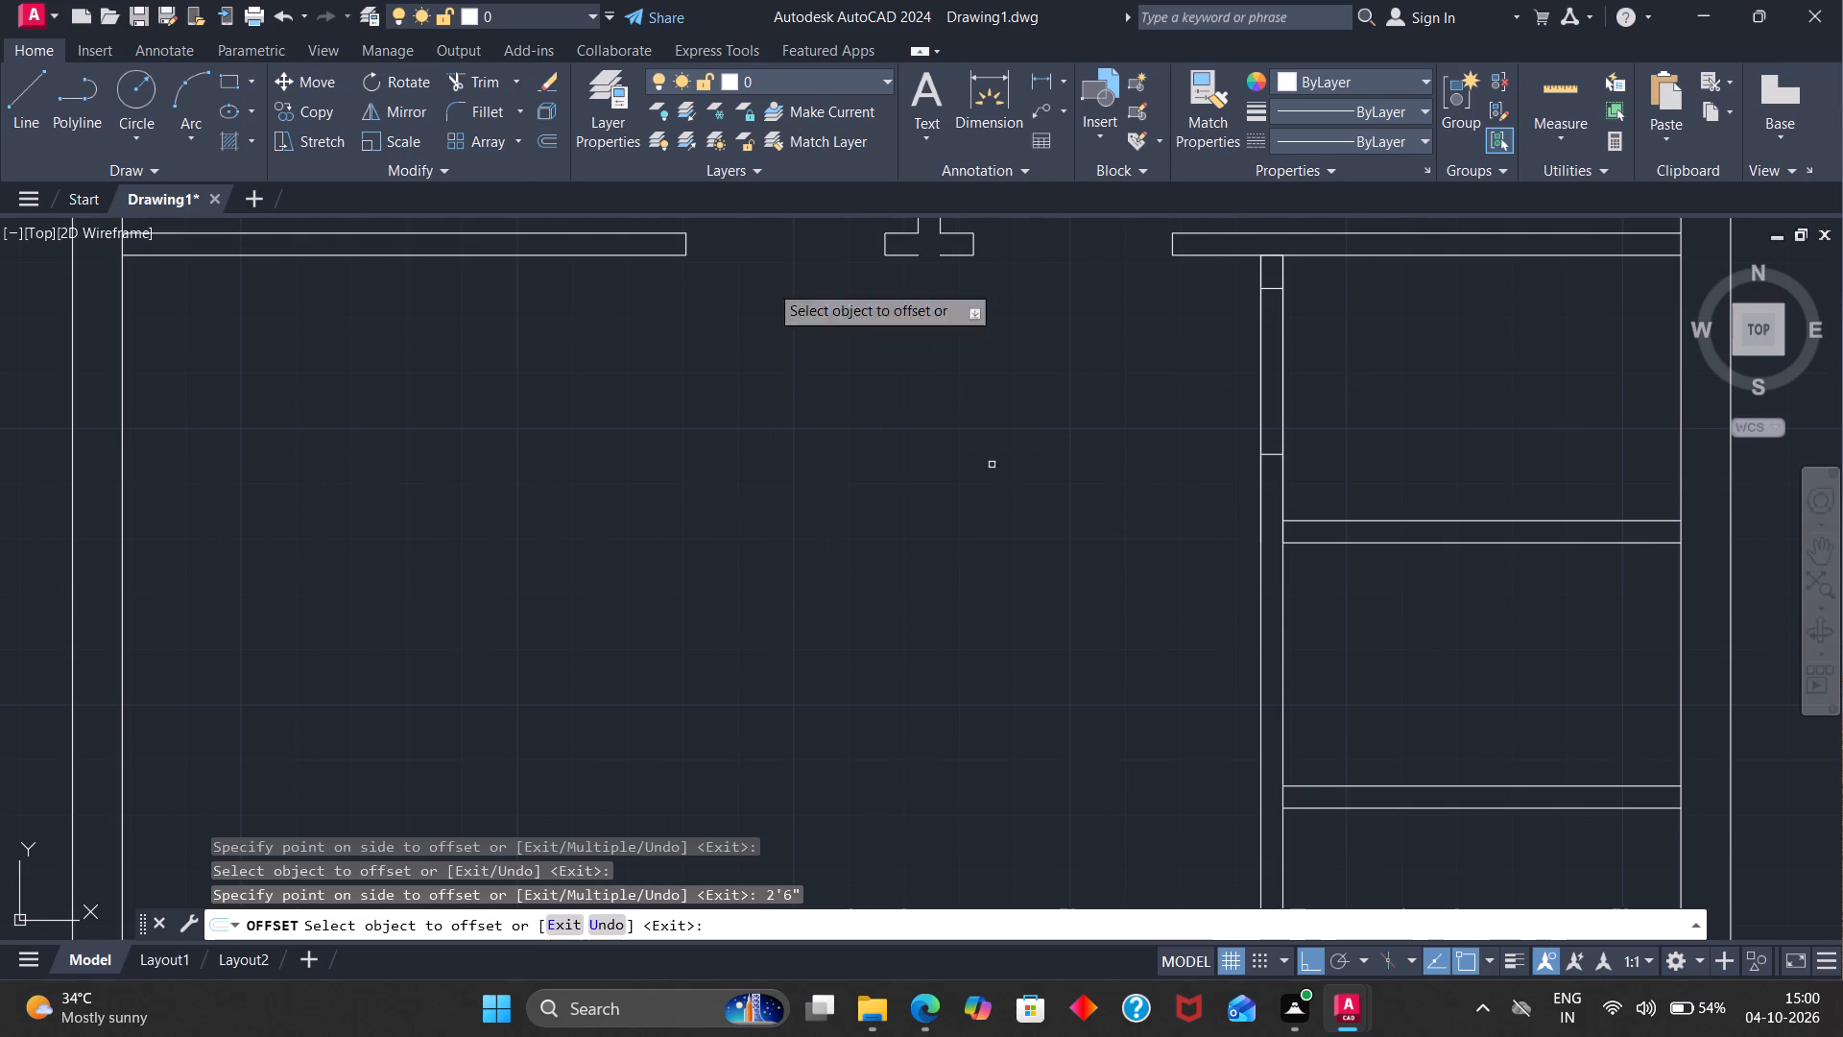
# Trim the short closing line at the upper junction and cut out the 2'6" door opening in the right vertical partition.
pyautogui.click(8, 83)
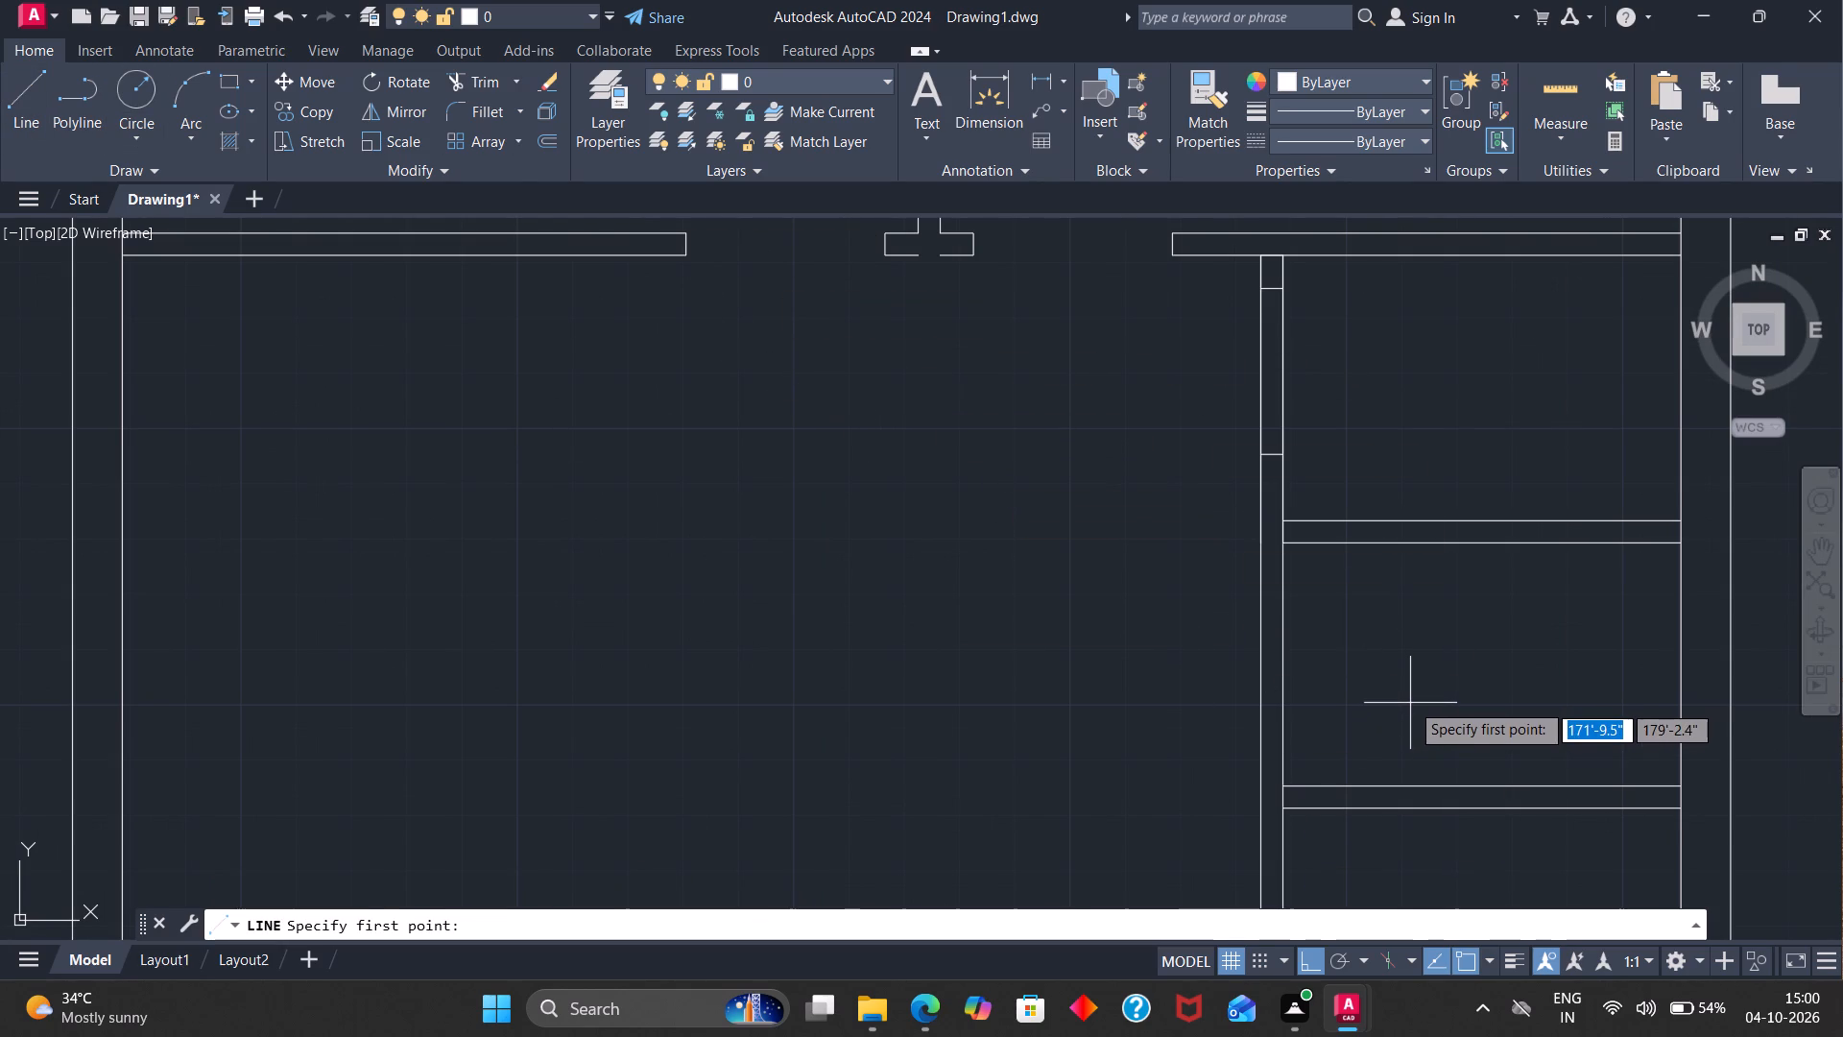
pyautogui.scroll(-2, 1381, 735)
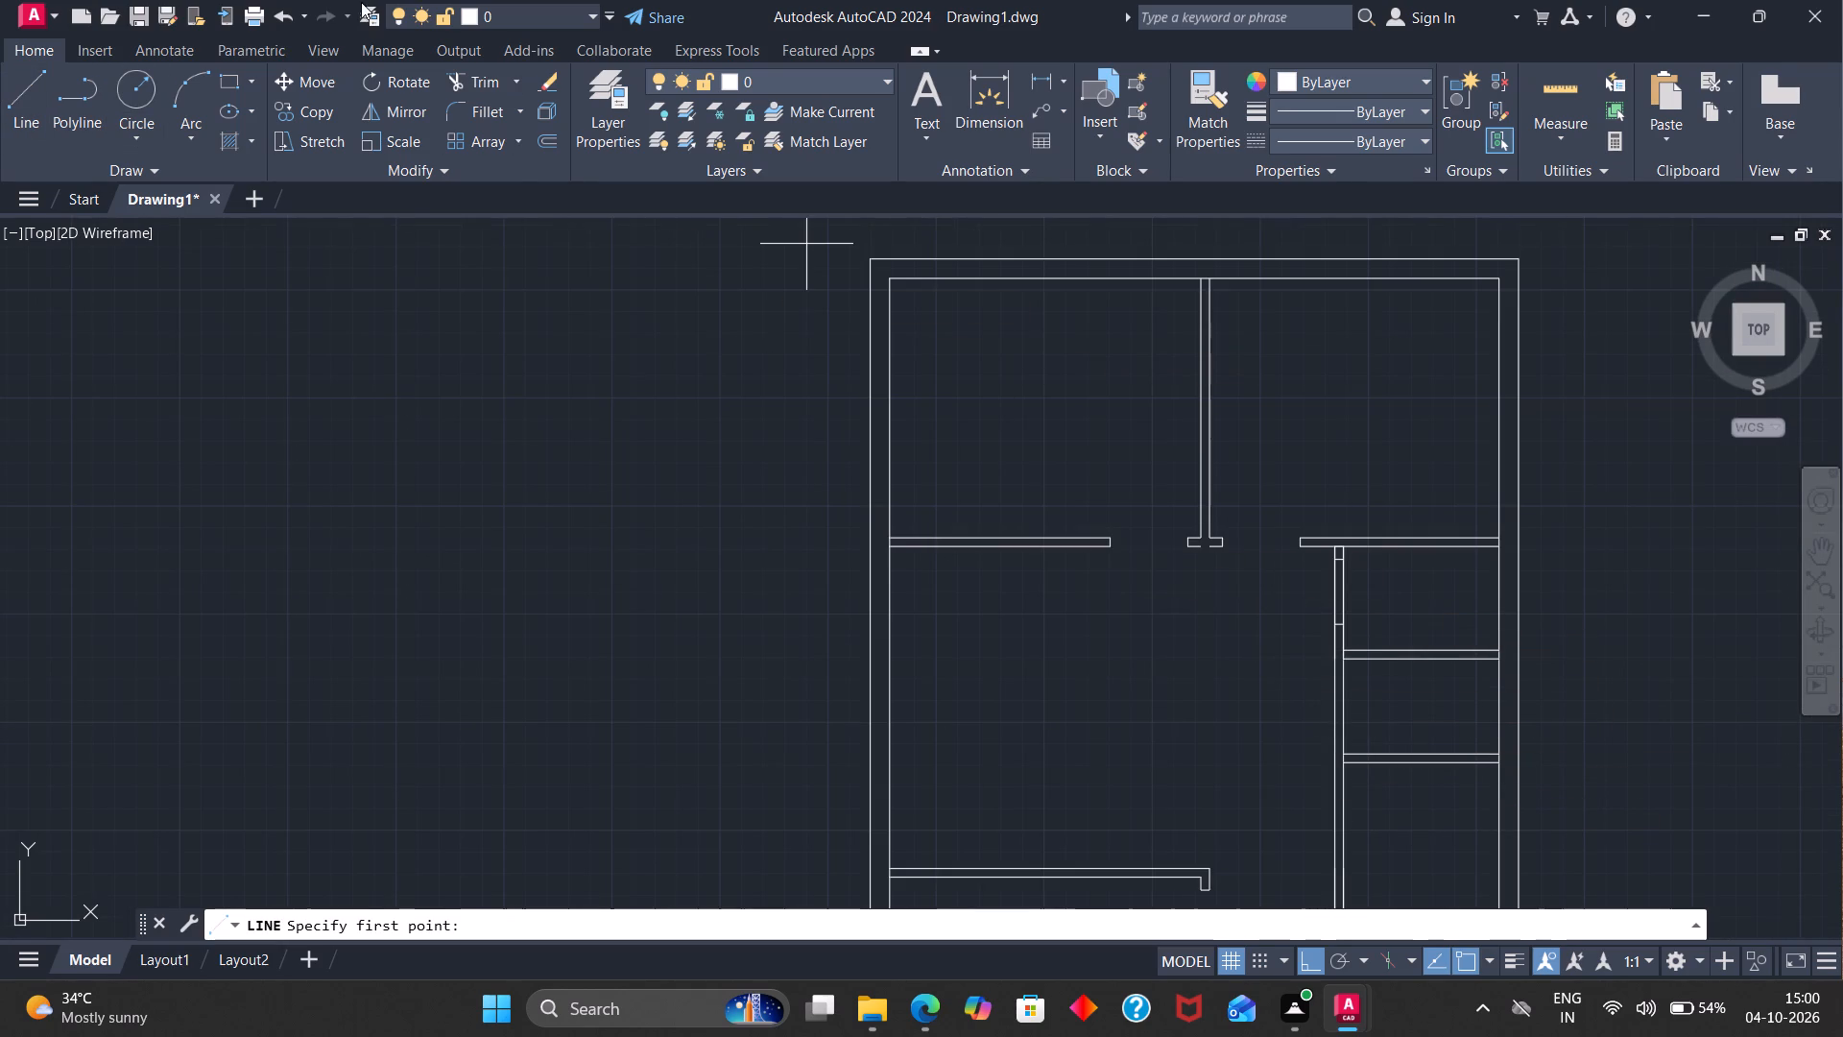
pyautogui.click(483, 80)
pyautogui.scroll(3, 1320, 552)
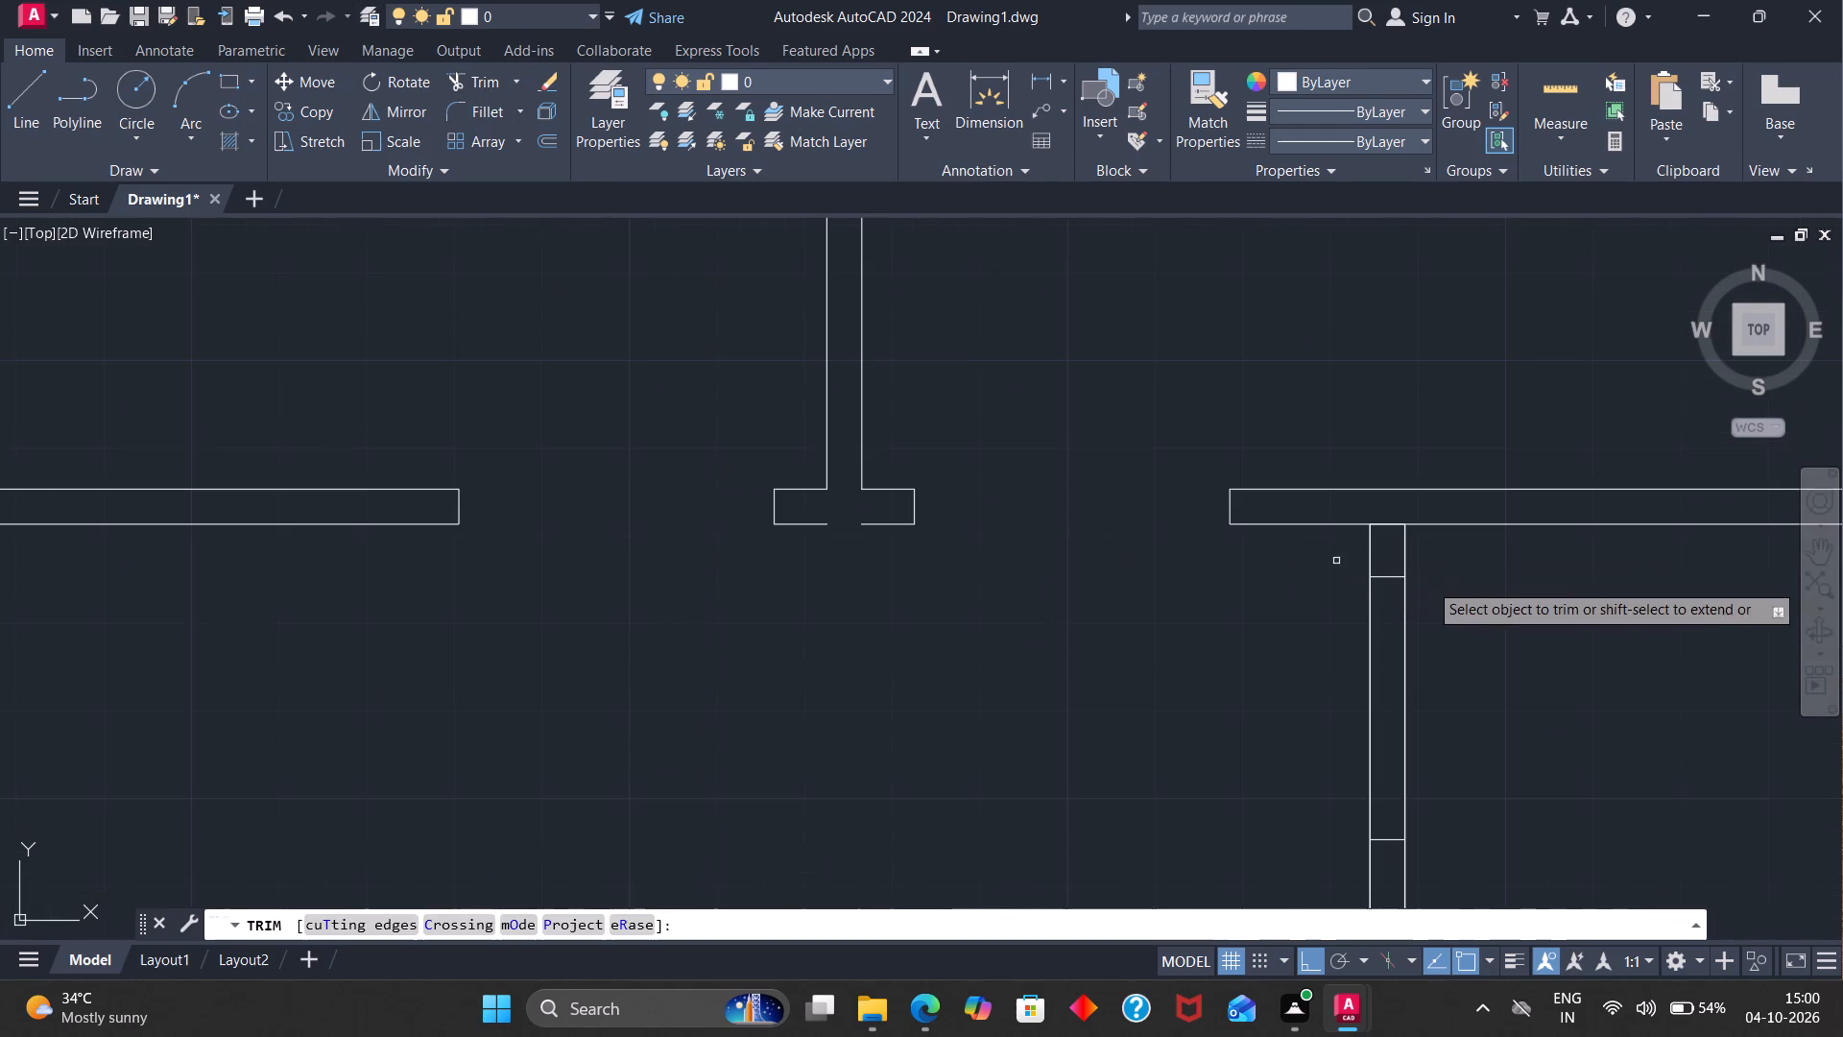
pyautogui.click(1385, 520)
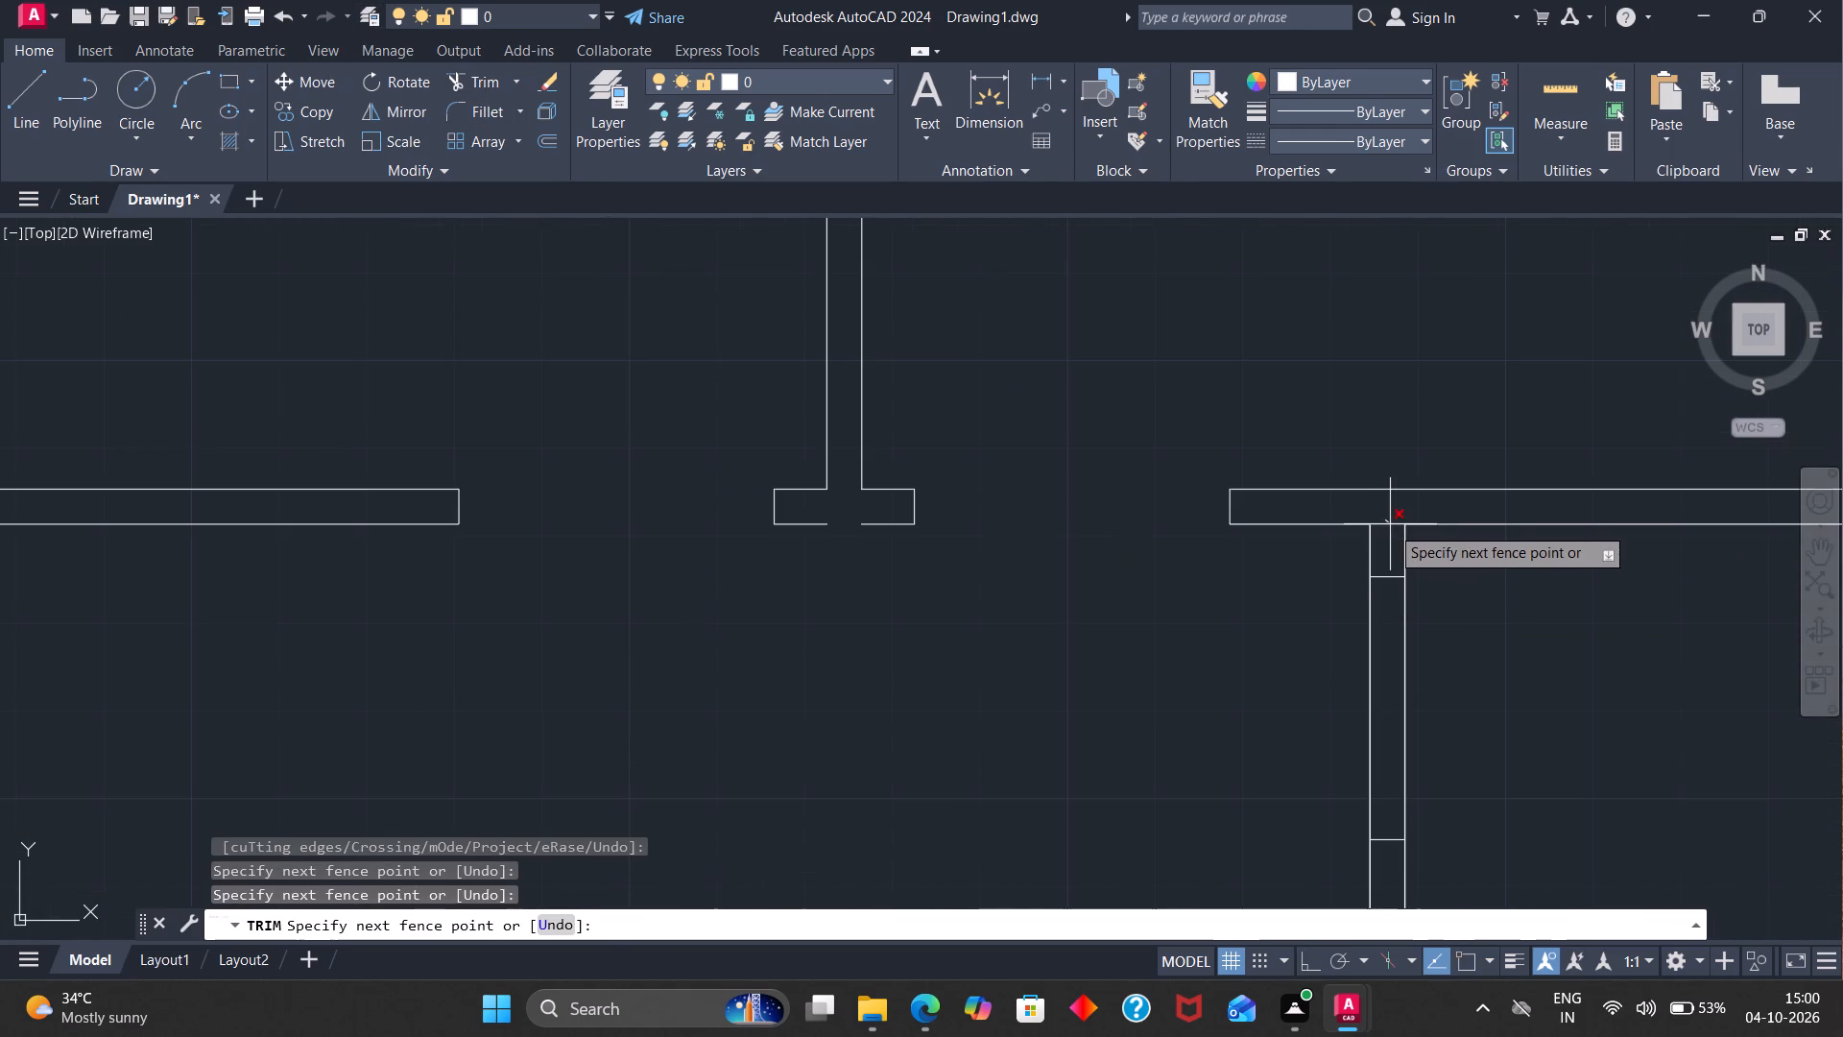
pyautogui.click(1390, 526)
pyautogui.moveTo(1320, 684); pyautogui.dragTo(1492, 683)
pyautogui.scroll(-3, 1483, 679)
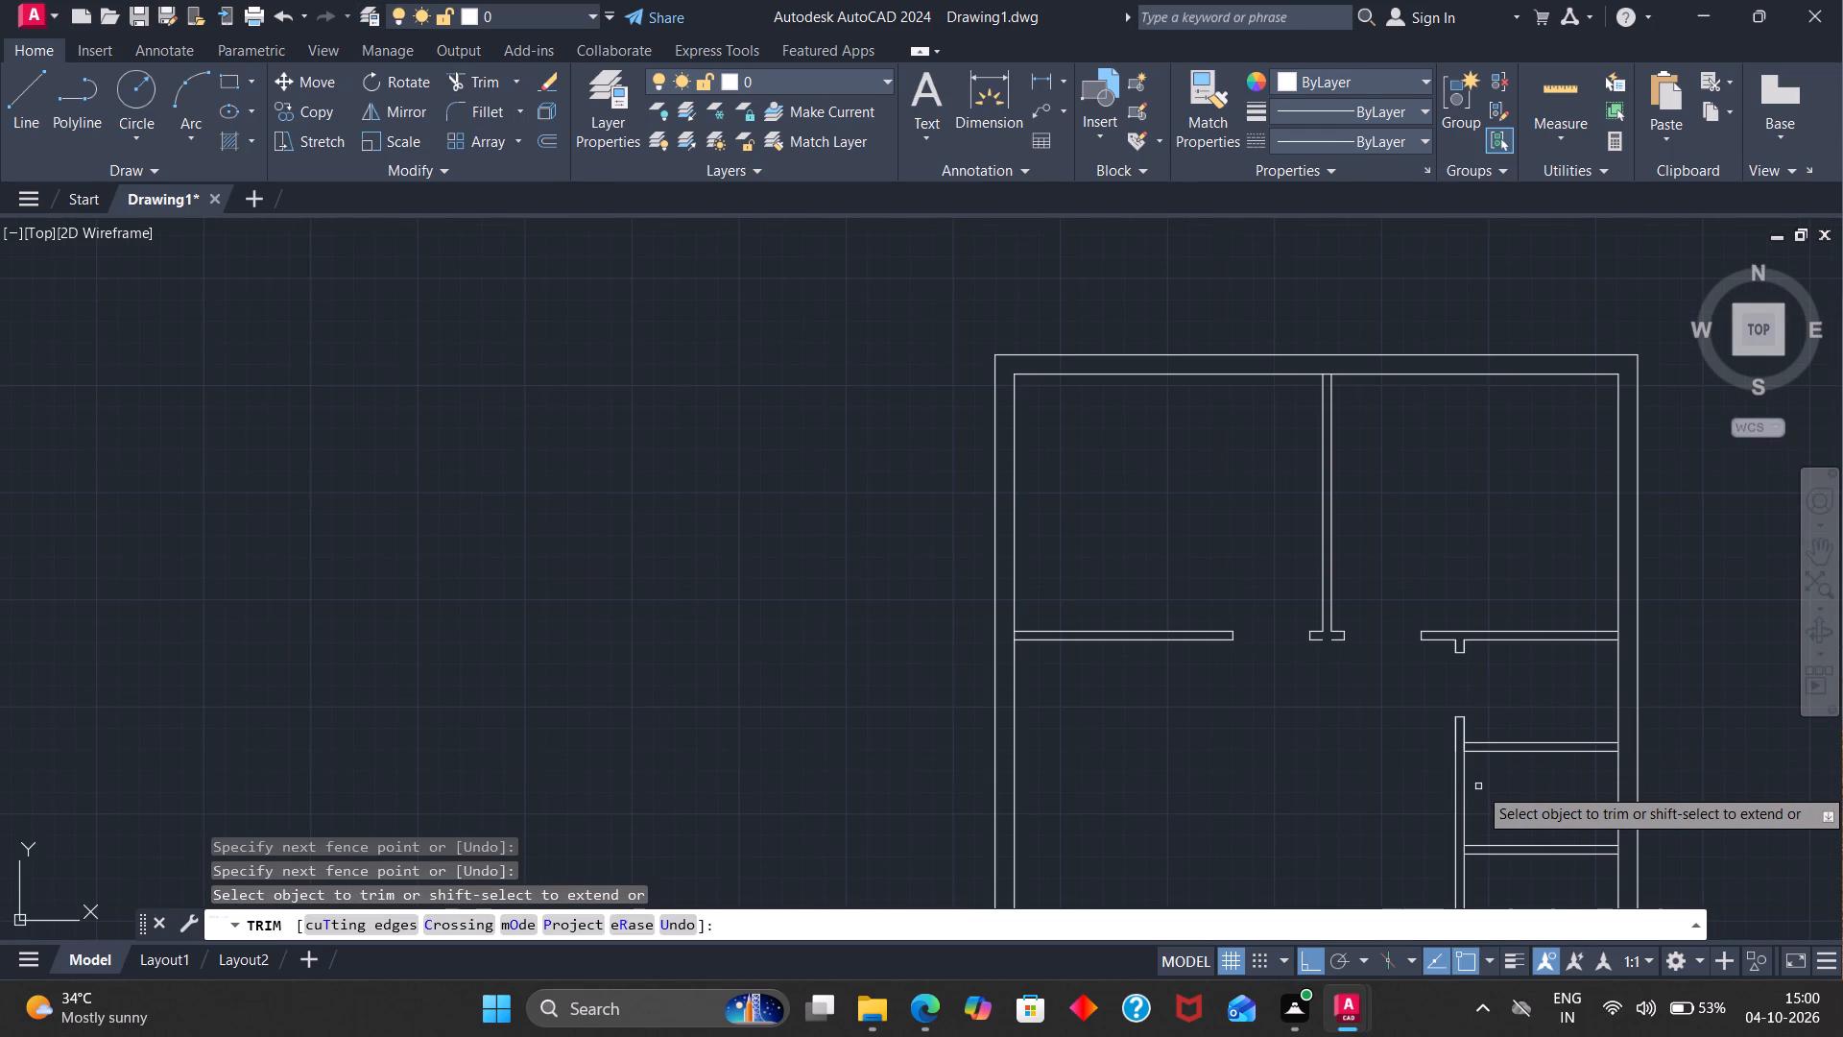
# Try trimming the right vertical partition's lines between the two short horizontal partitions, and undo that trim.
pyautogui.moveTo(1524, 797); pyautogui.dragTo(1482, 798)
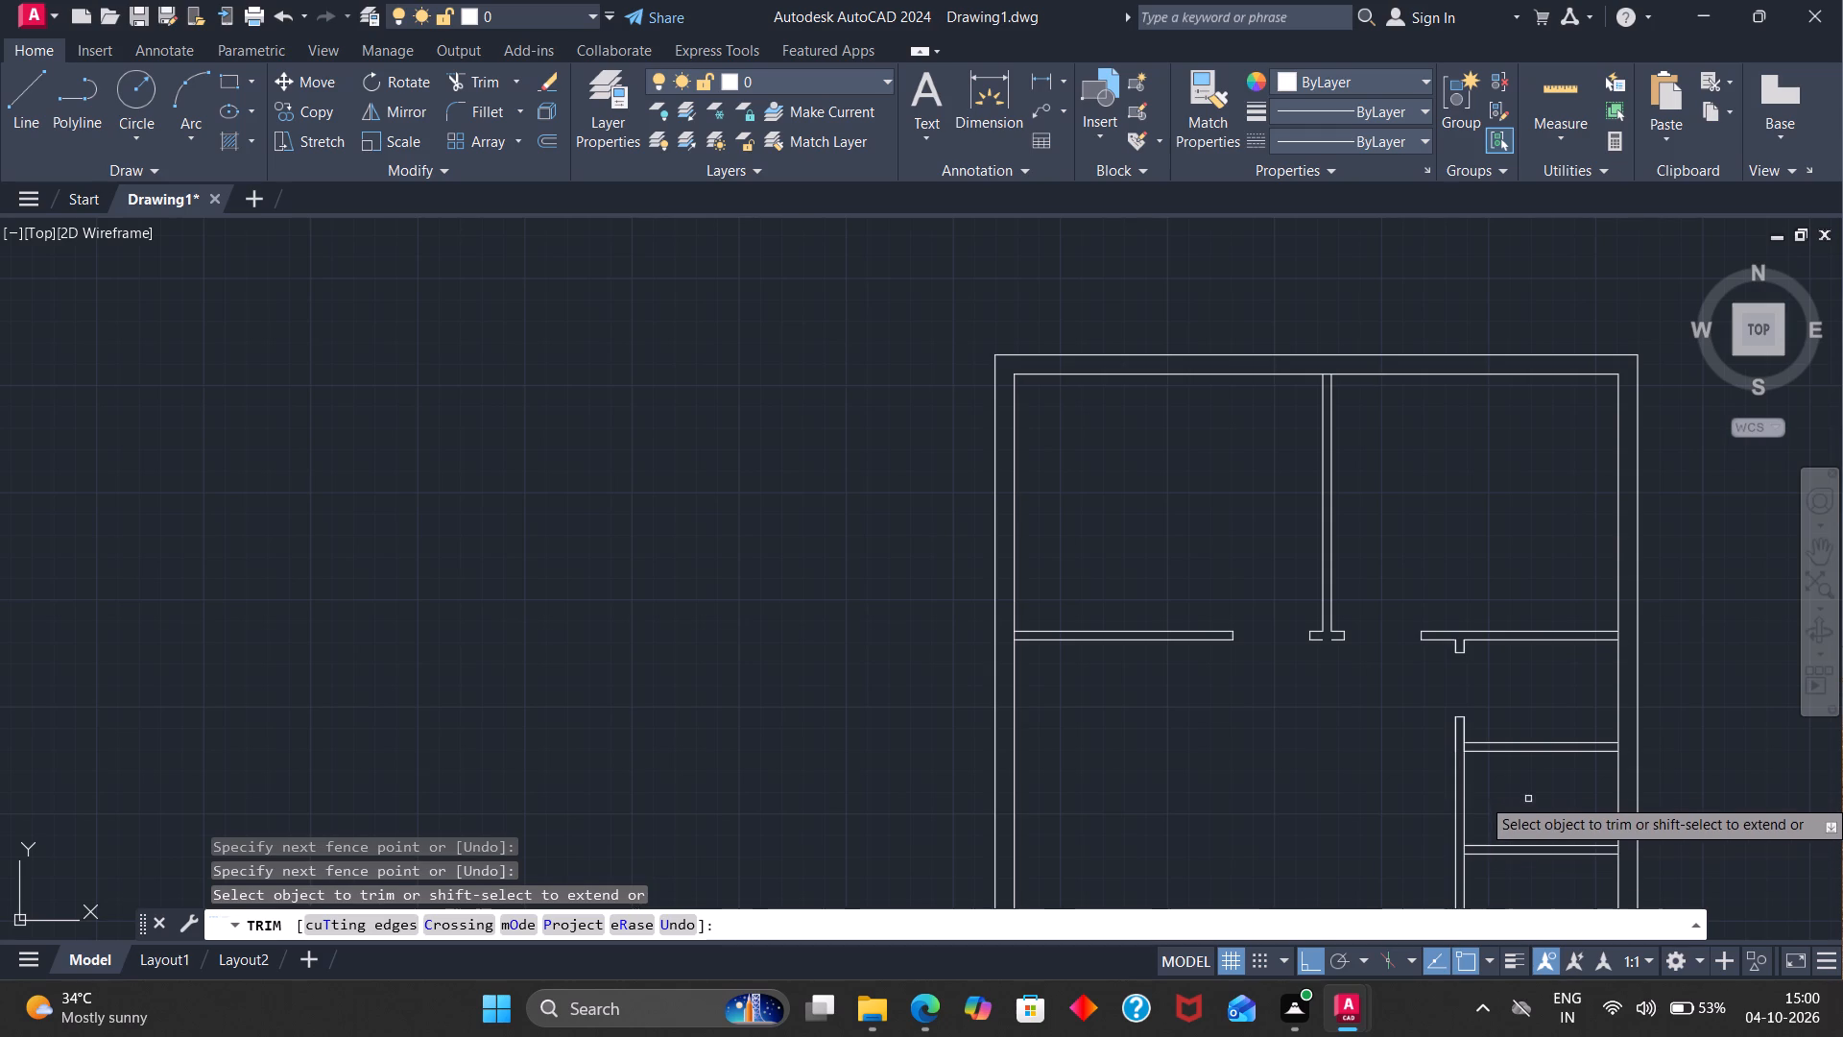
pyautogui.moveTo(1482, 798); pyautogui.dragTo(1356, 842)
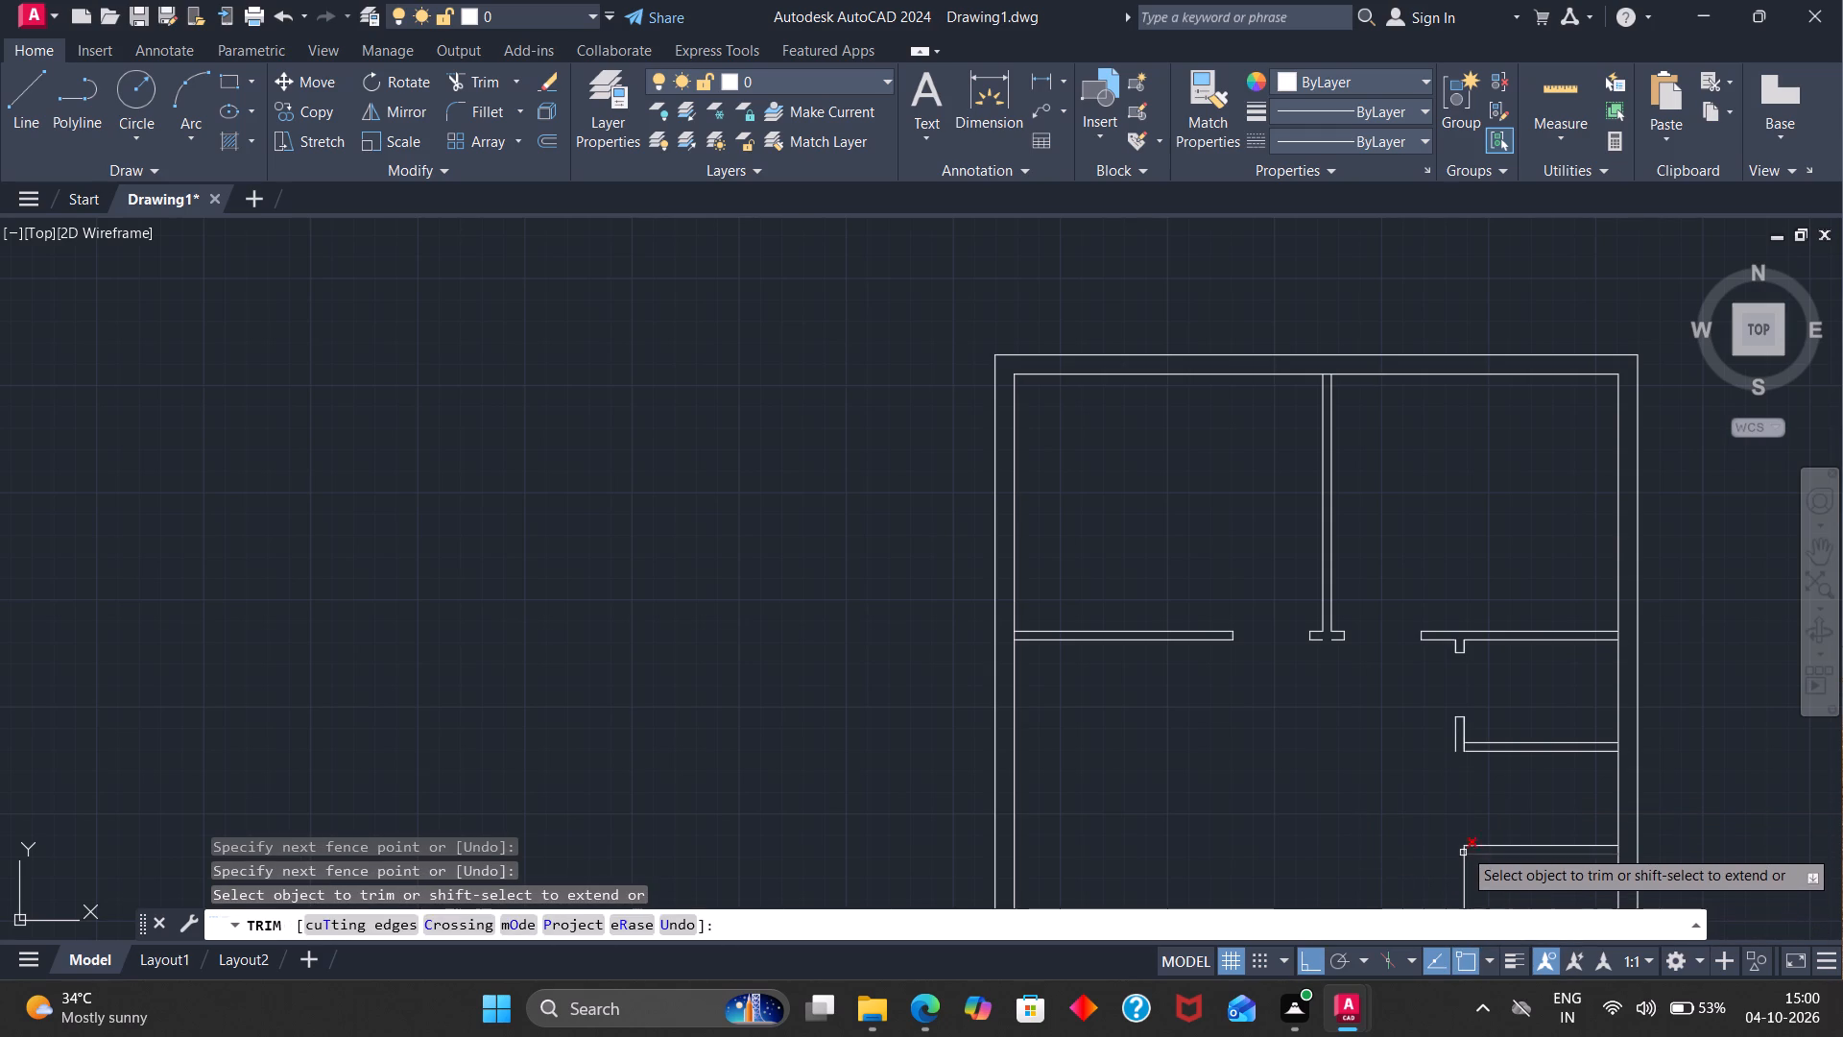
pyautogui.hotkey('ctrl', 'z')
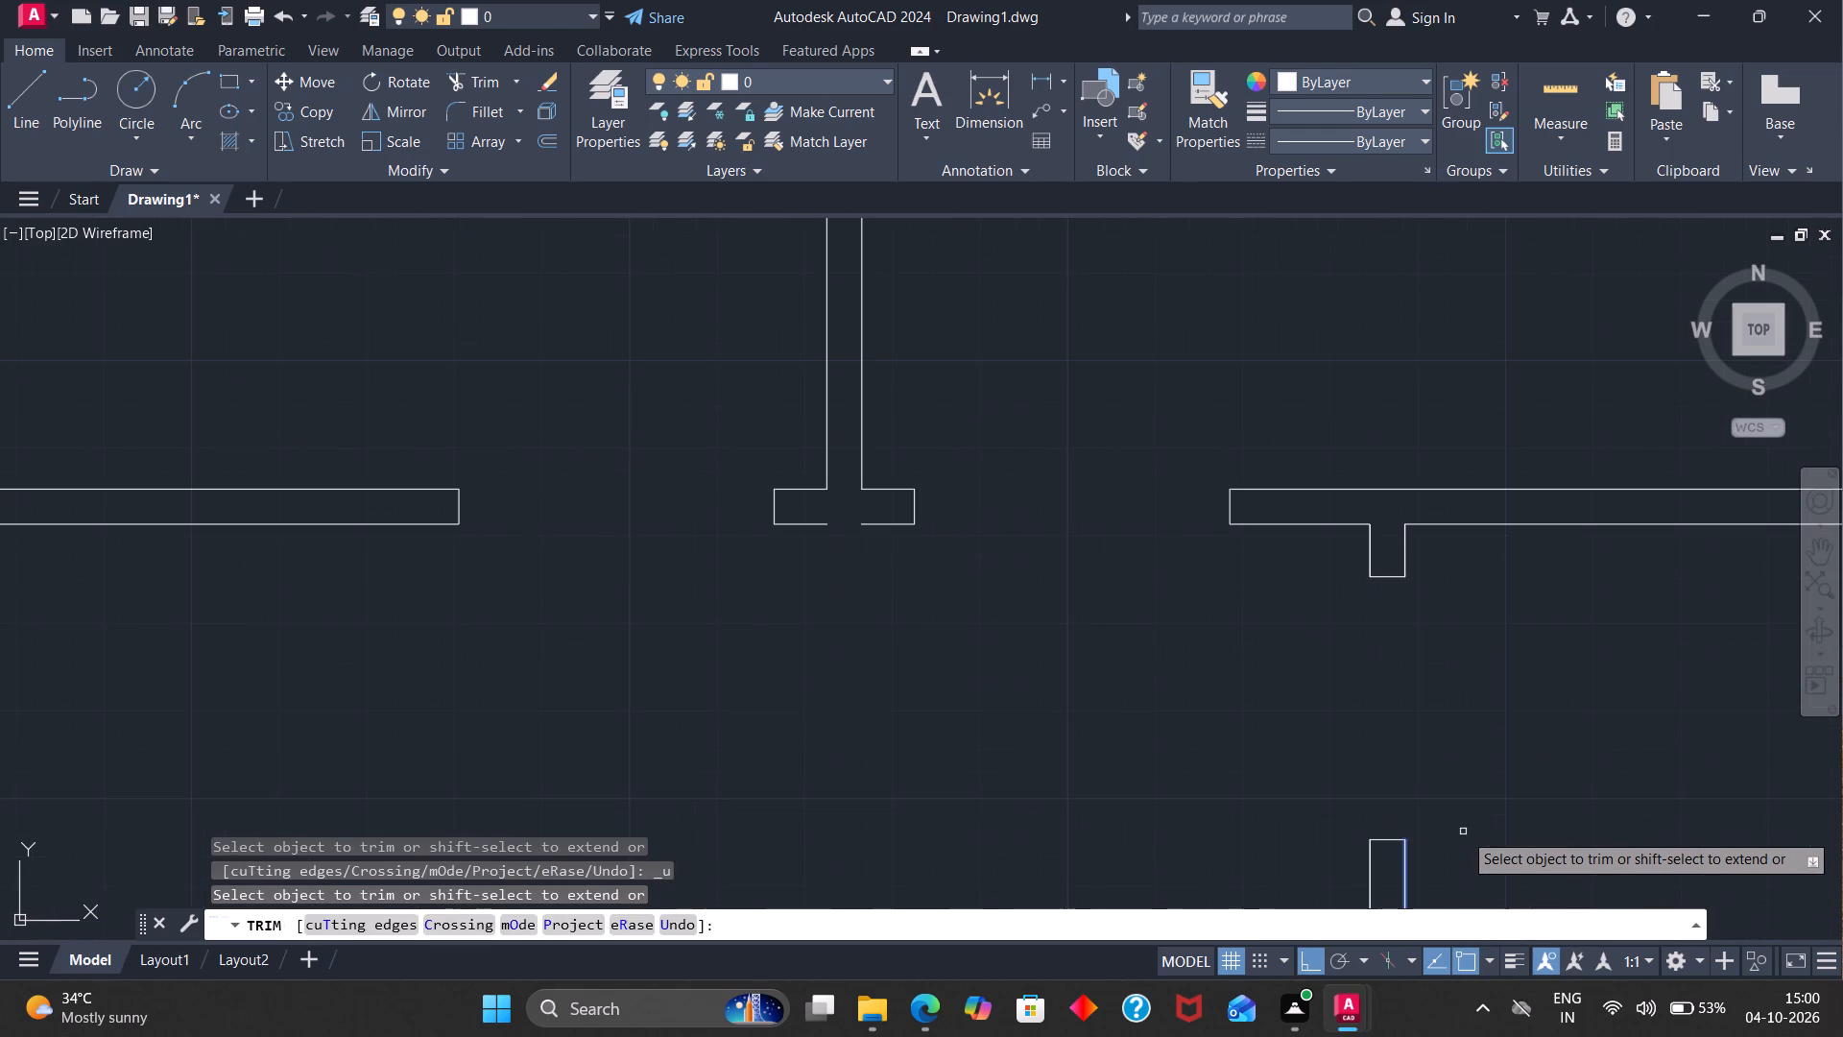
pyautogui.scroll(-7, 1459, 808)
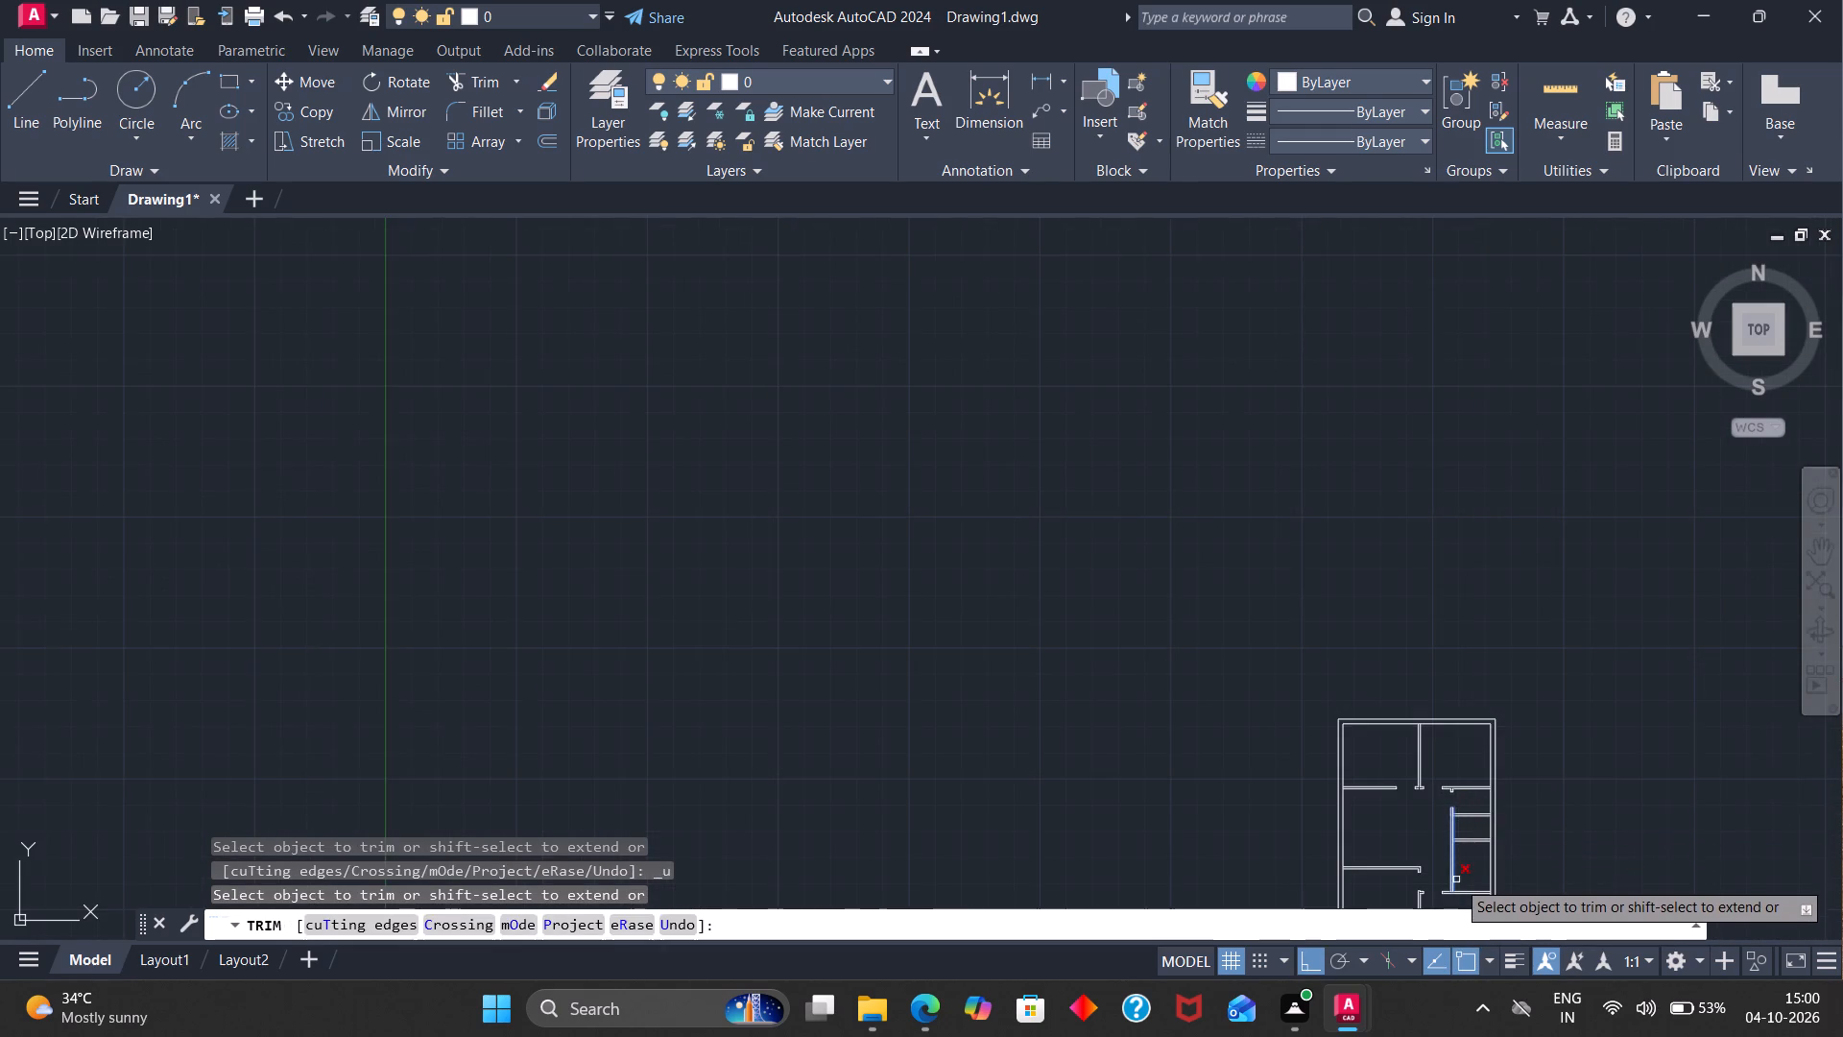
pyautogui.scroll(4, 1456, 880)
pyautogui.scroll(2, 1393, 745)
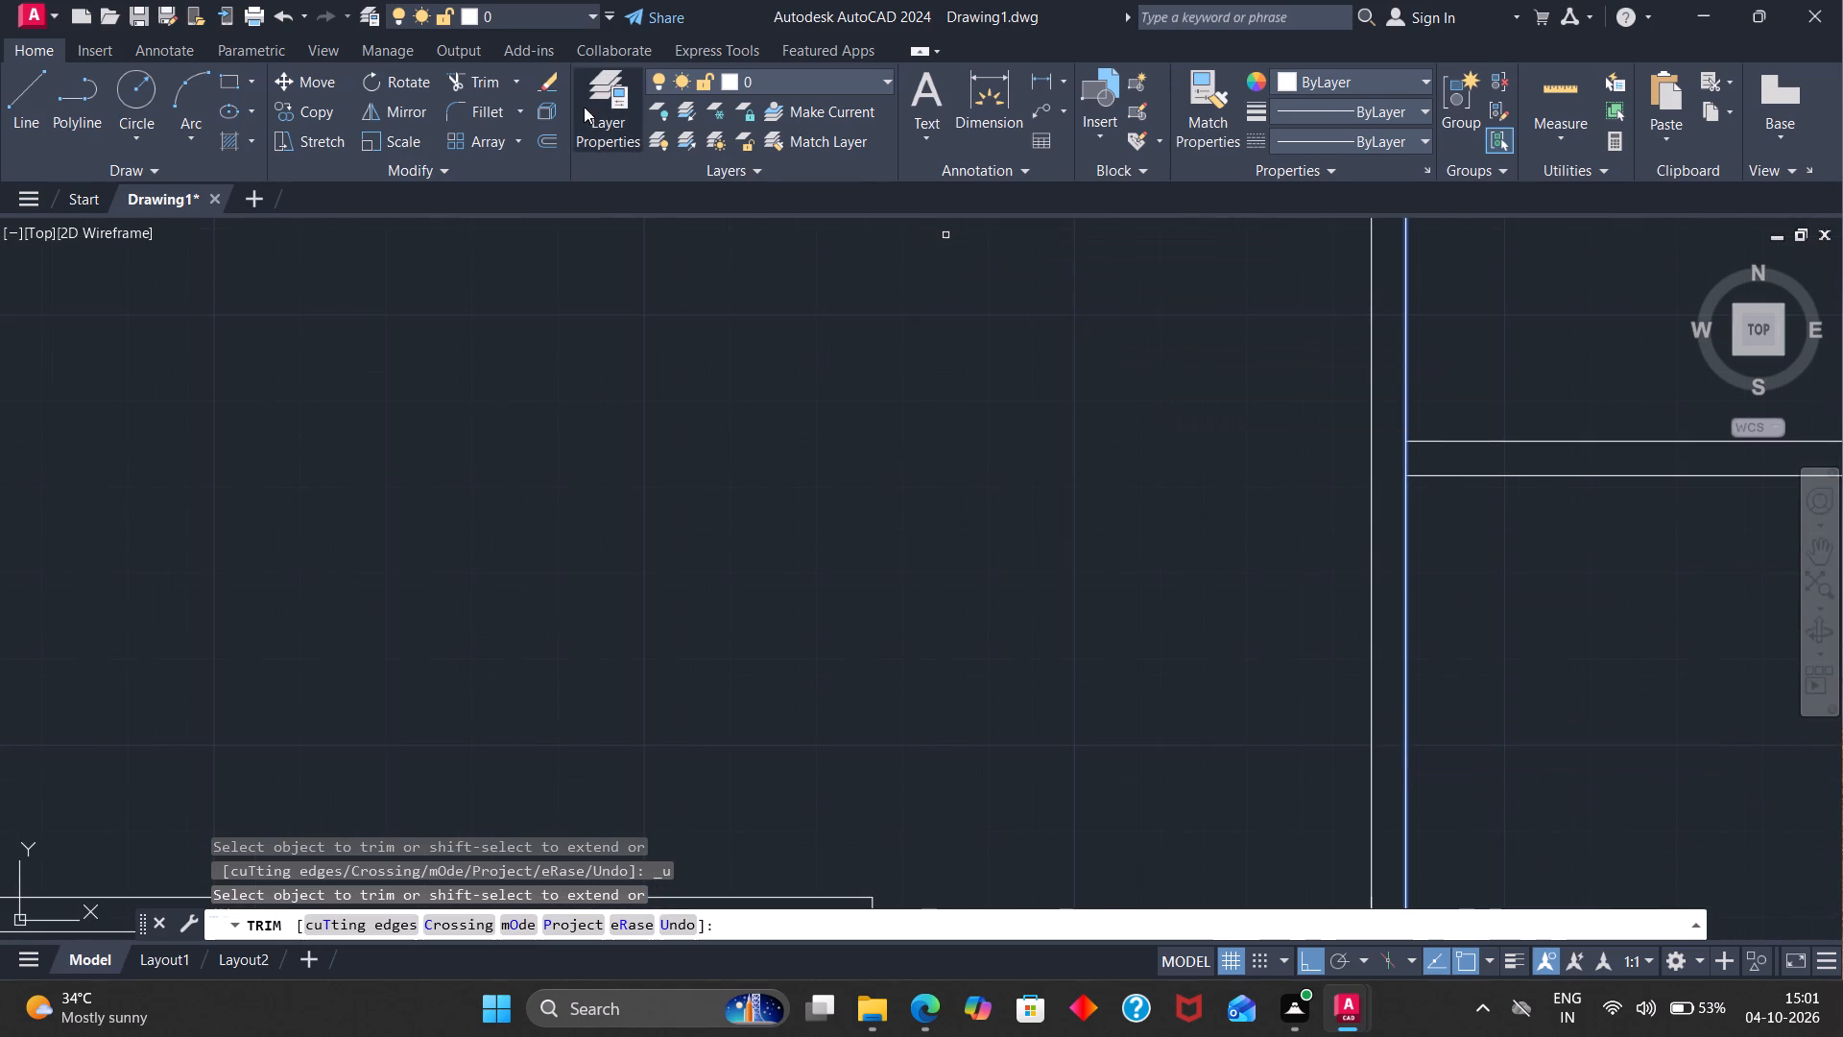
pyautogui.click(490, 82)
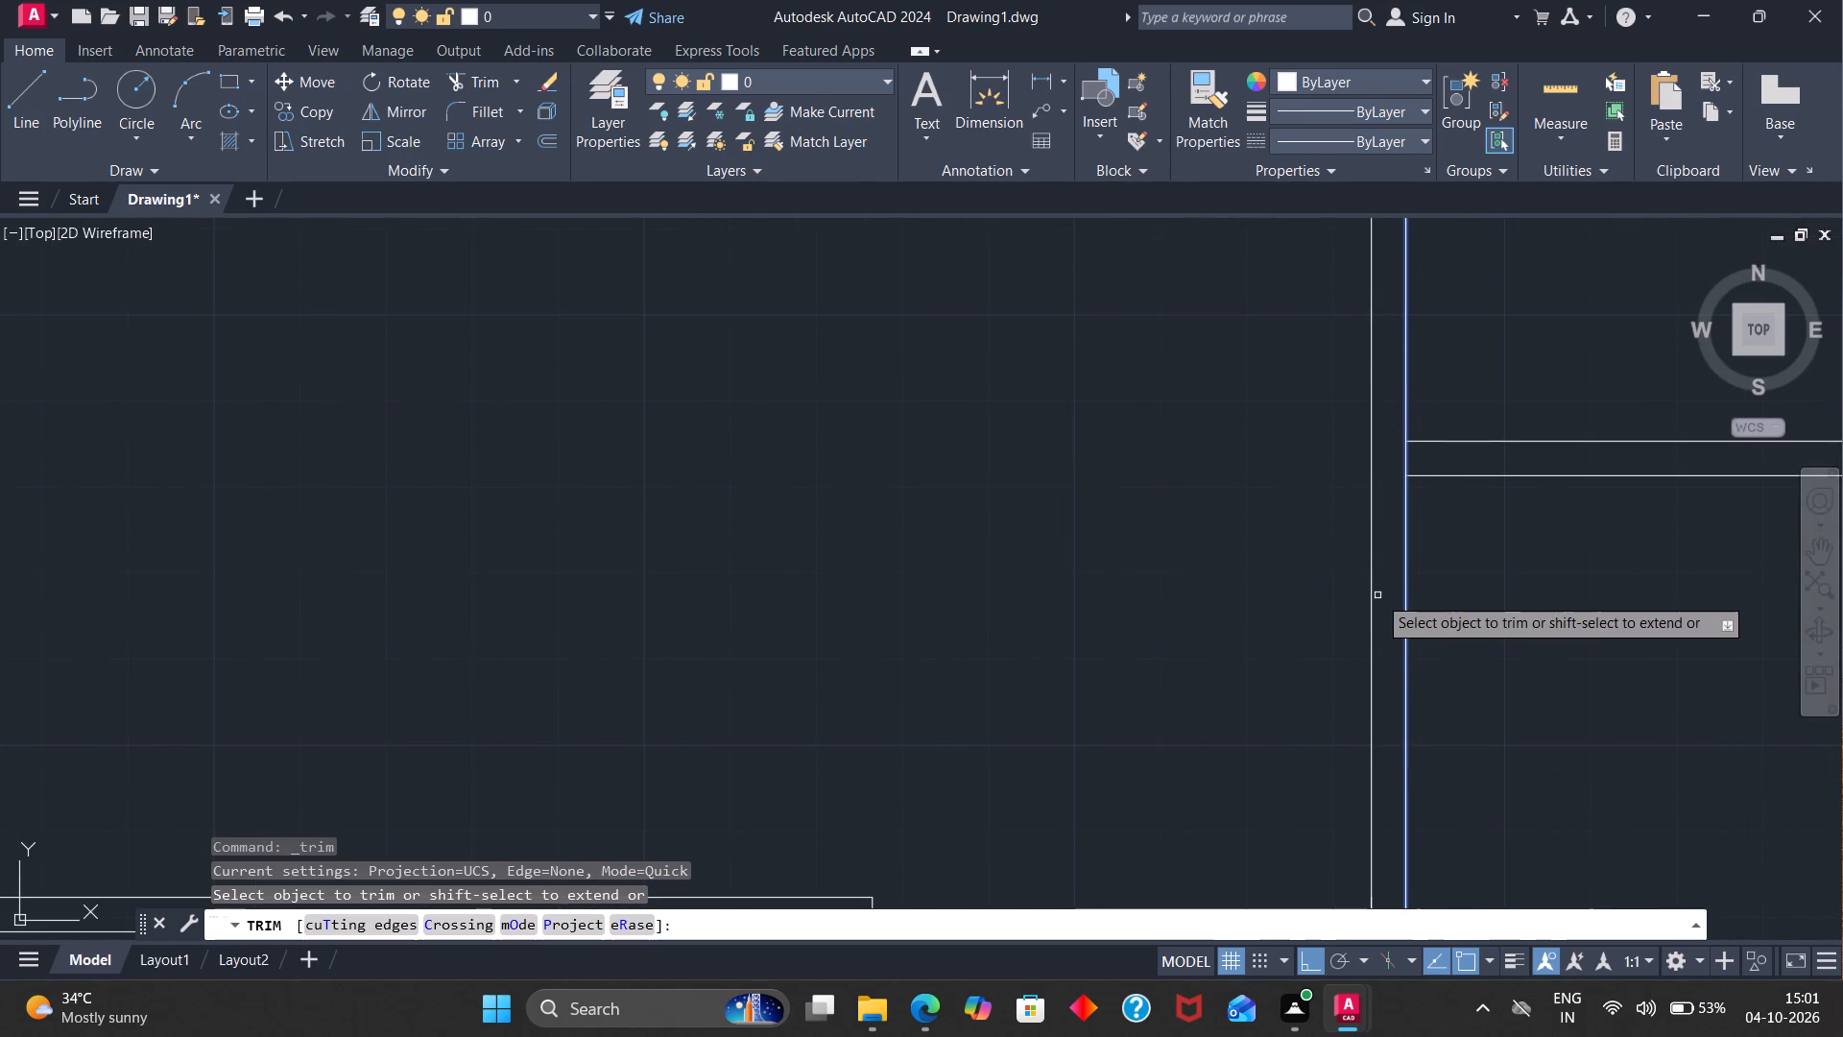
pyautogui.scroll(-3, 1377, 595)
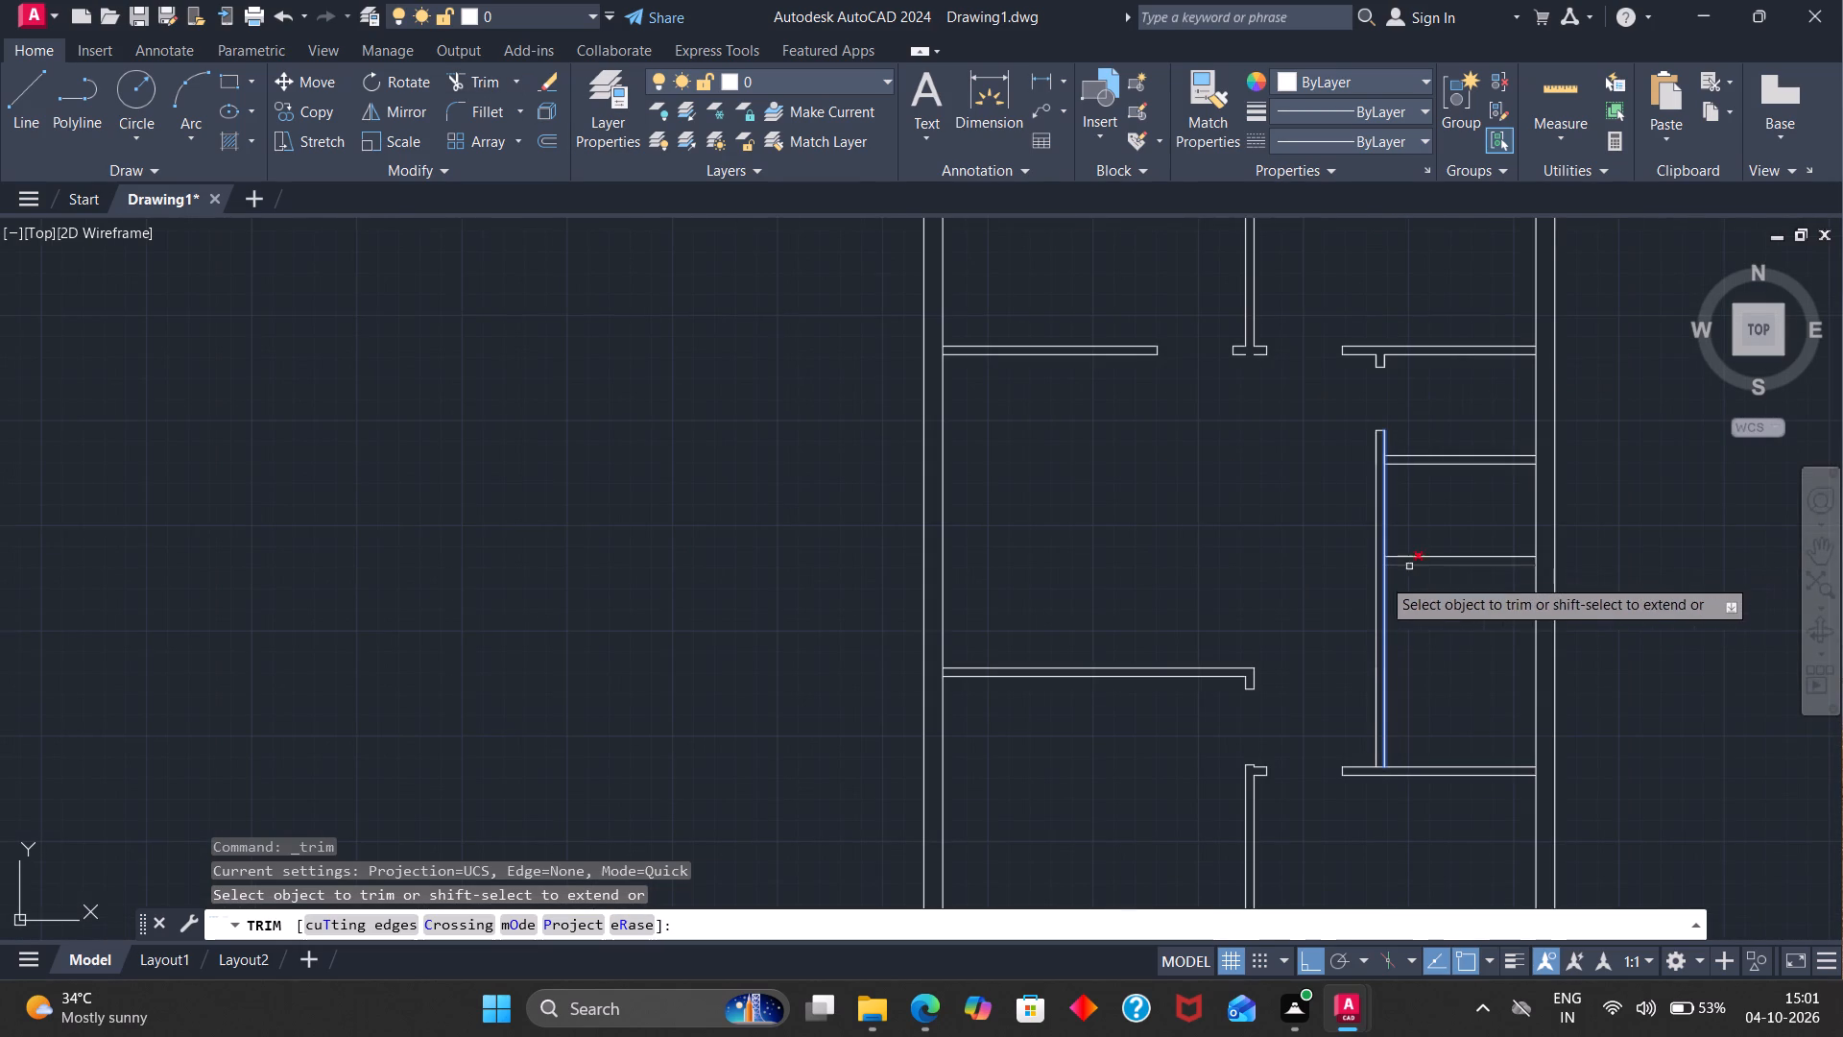
# Draw two short 4" lines across the right vertical partition, continuing both faces of the lower short horizontal partition to its outer face.
pyautogui.click(14, 72)
pyautogui.scroll(1, 1452, 543)
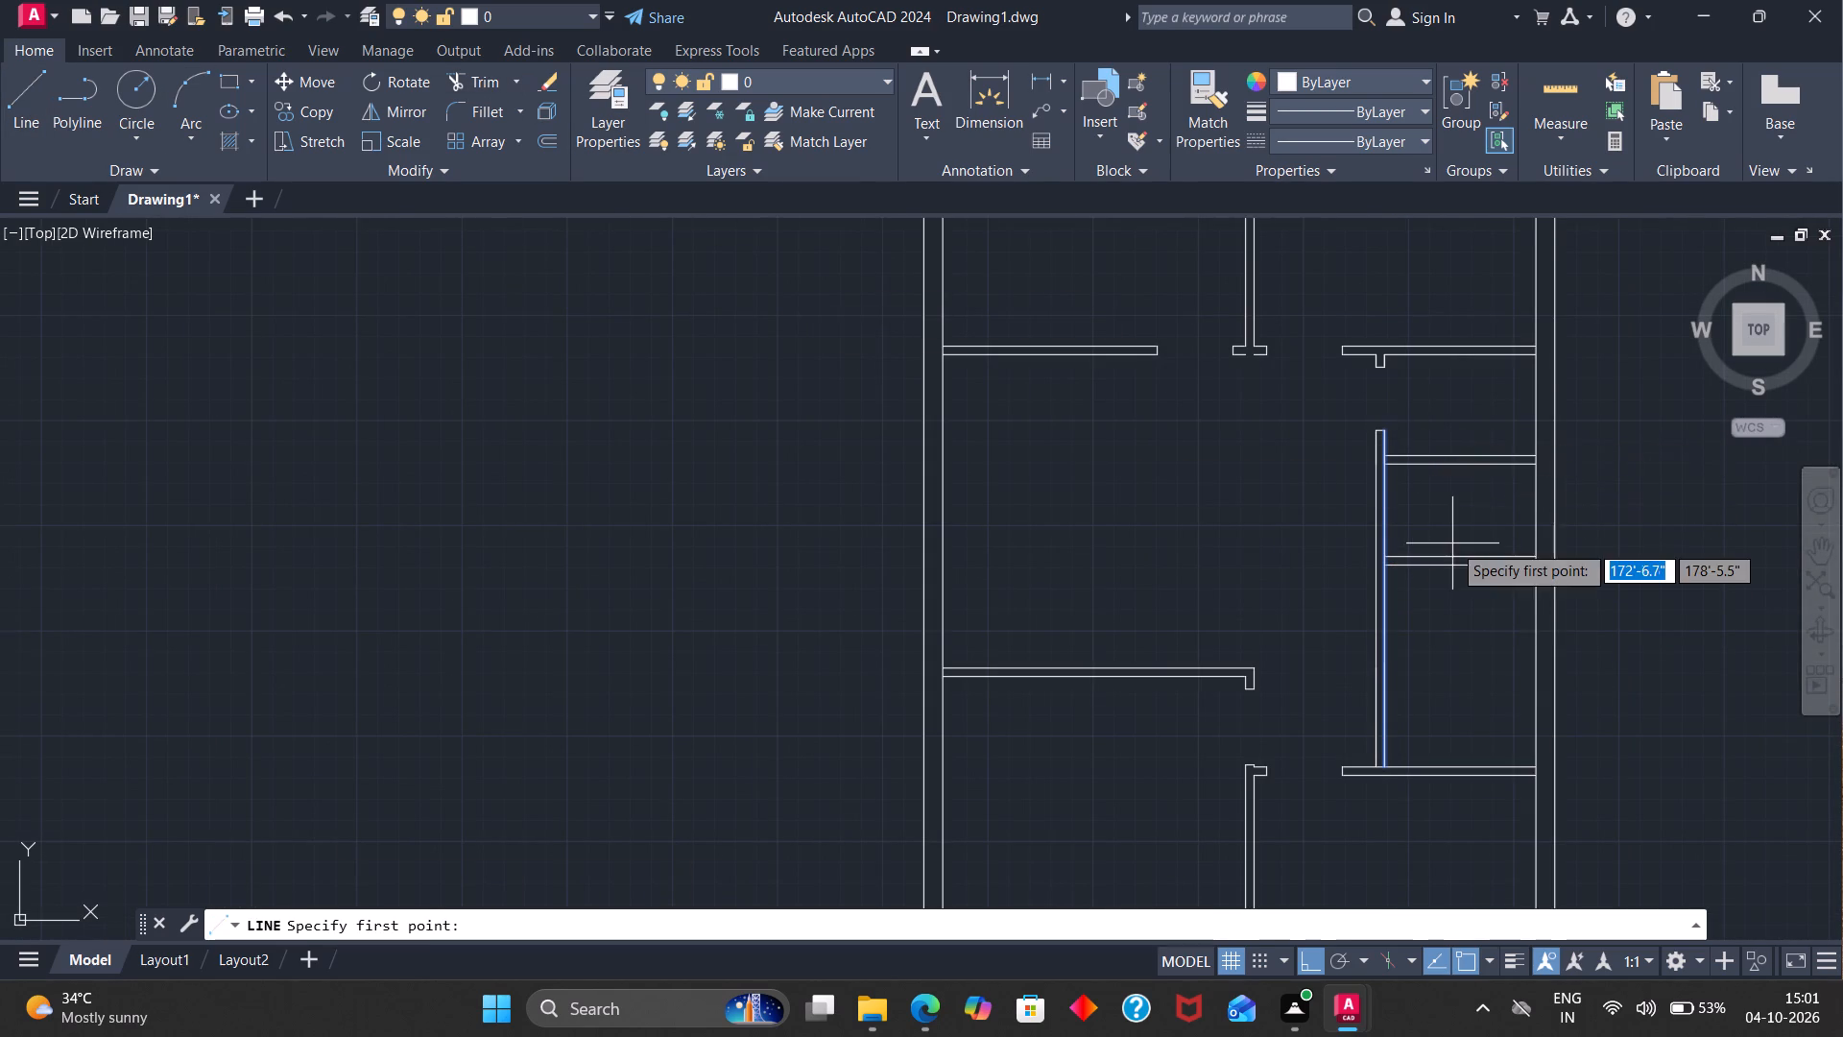
pyautogui.scroll(2, 1452, 543)
pyautogui.click(1166, 600)
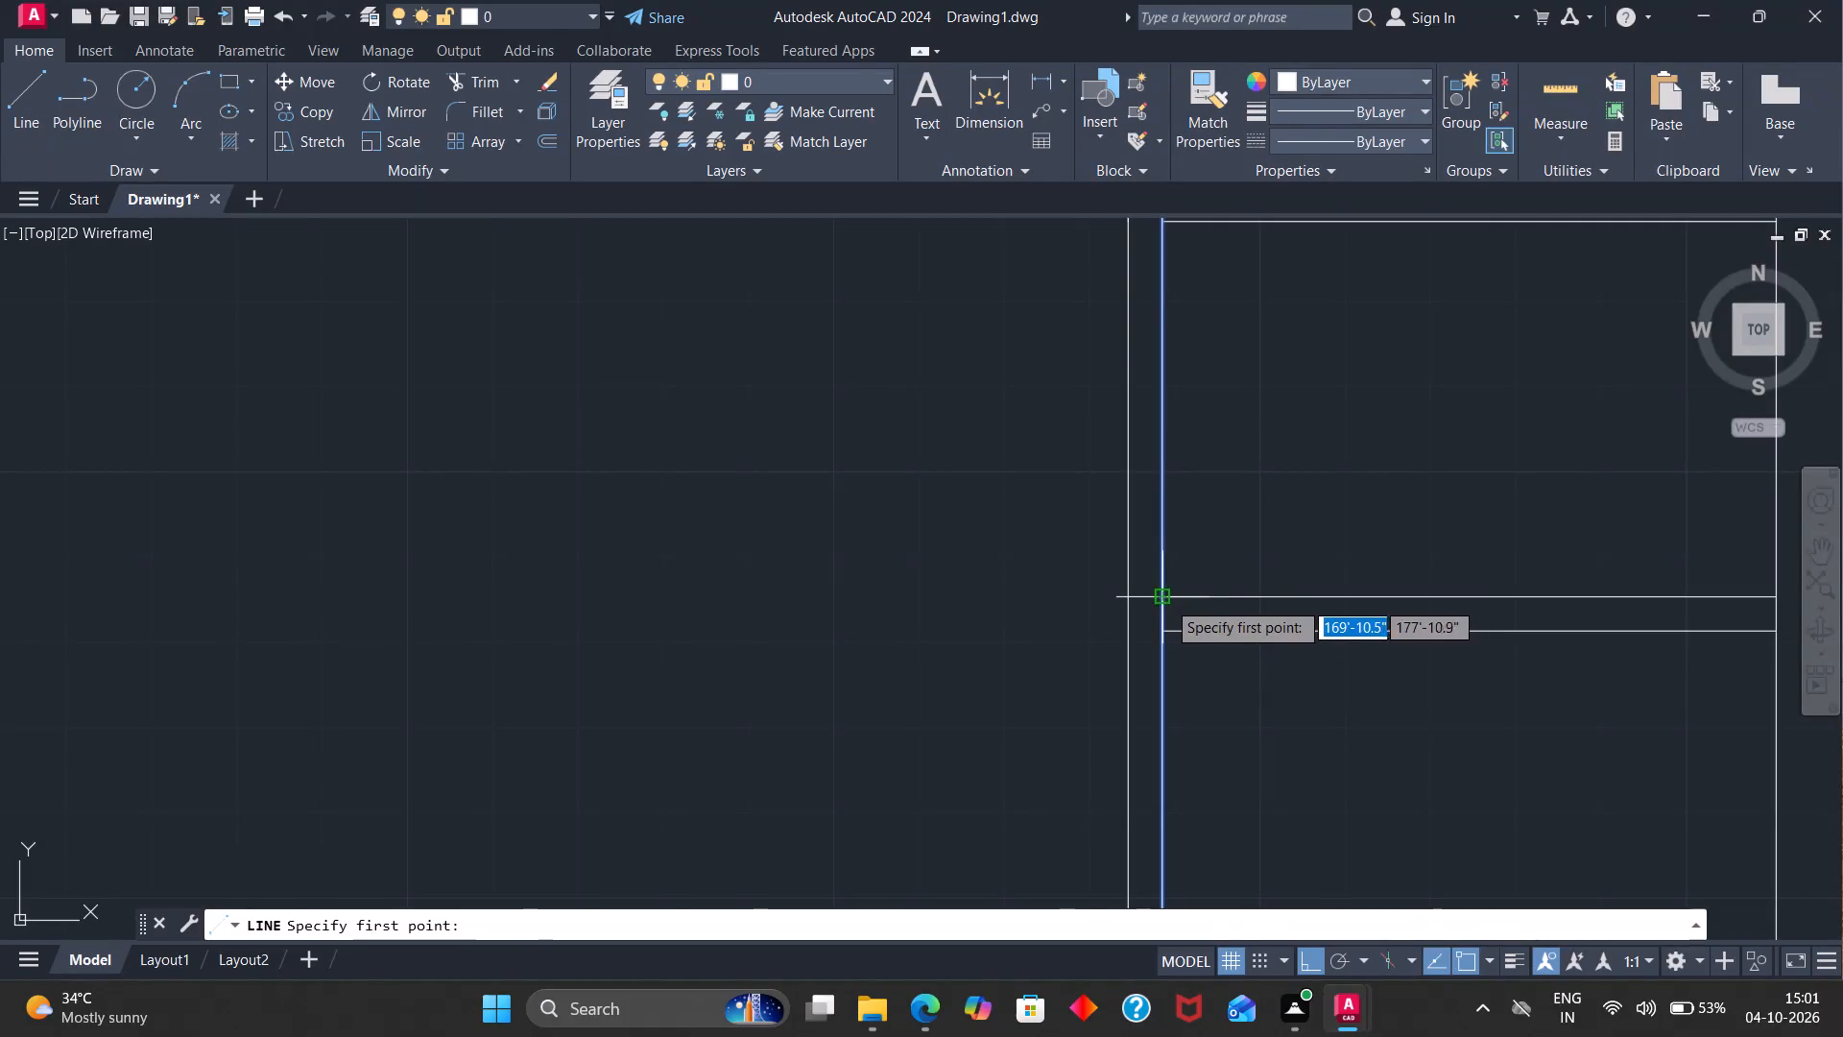
pyautogui.click(1122, 601)
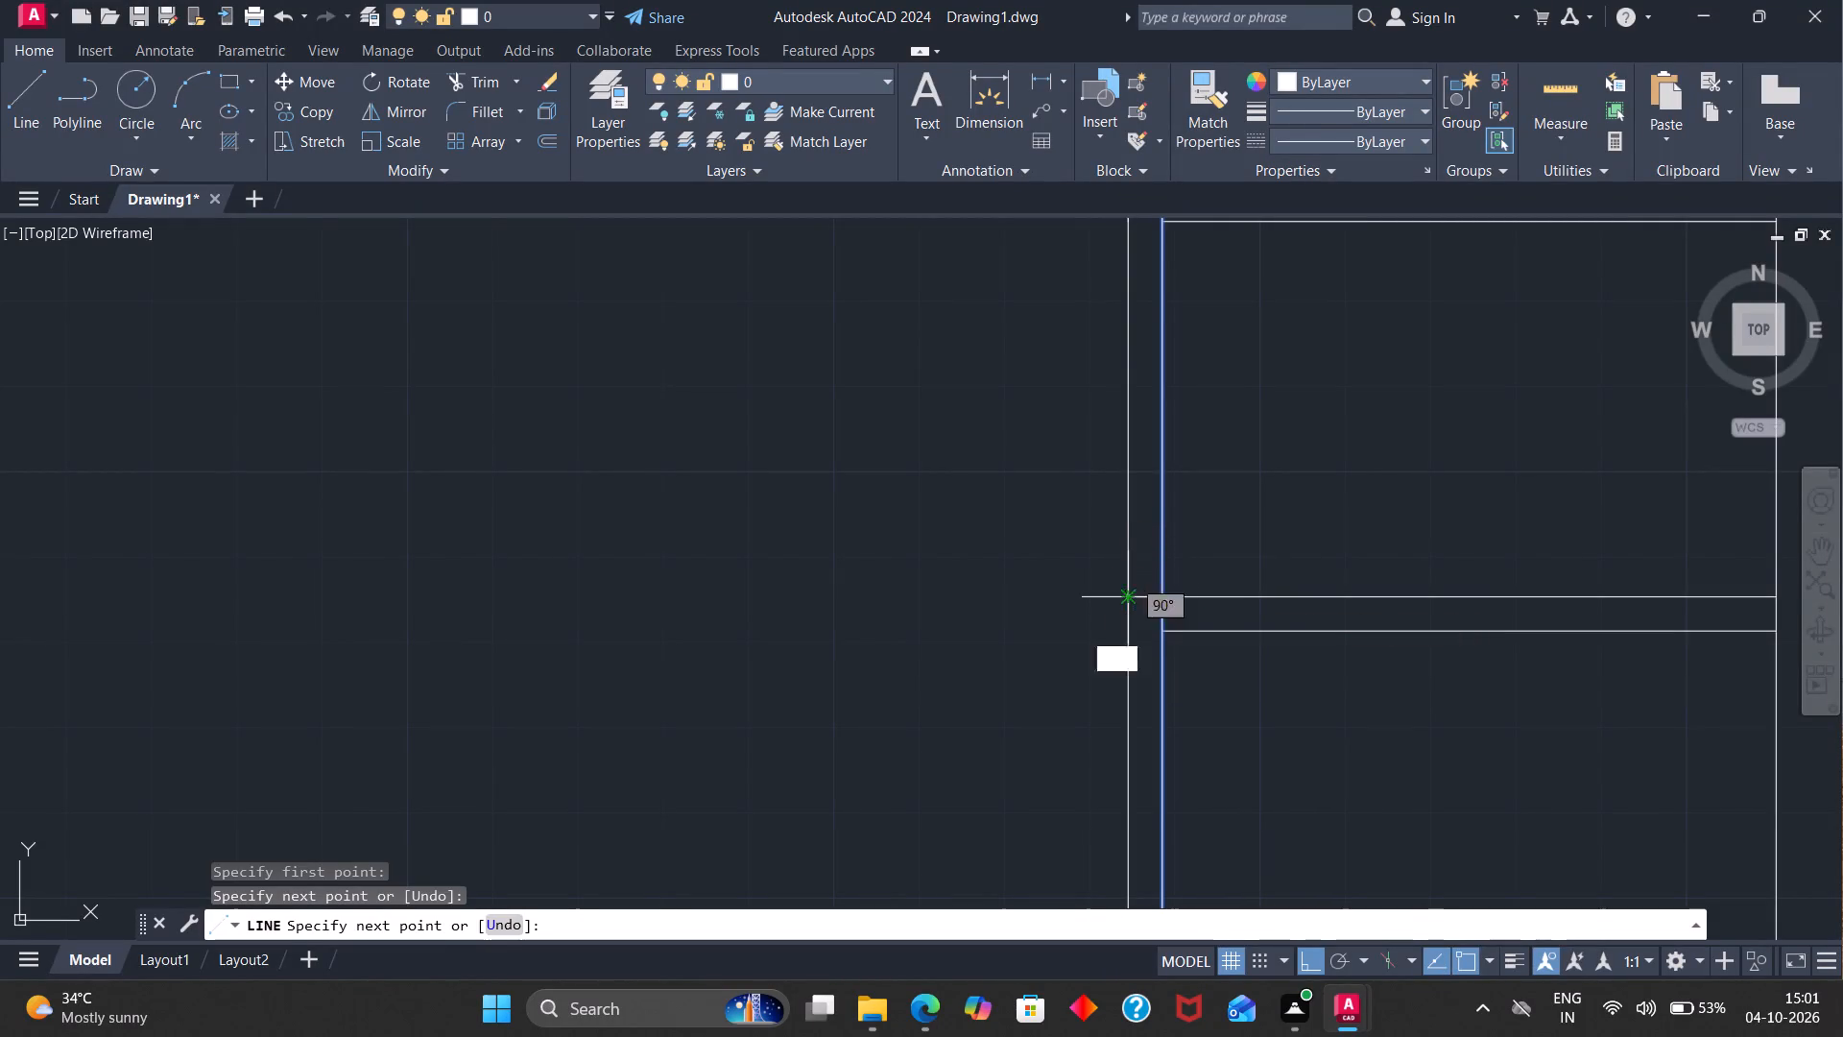
pyautogui.press('Escape')
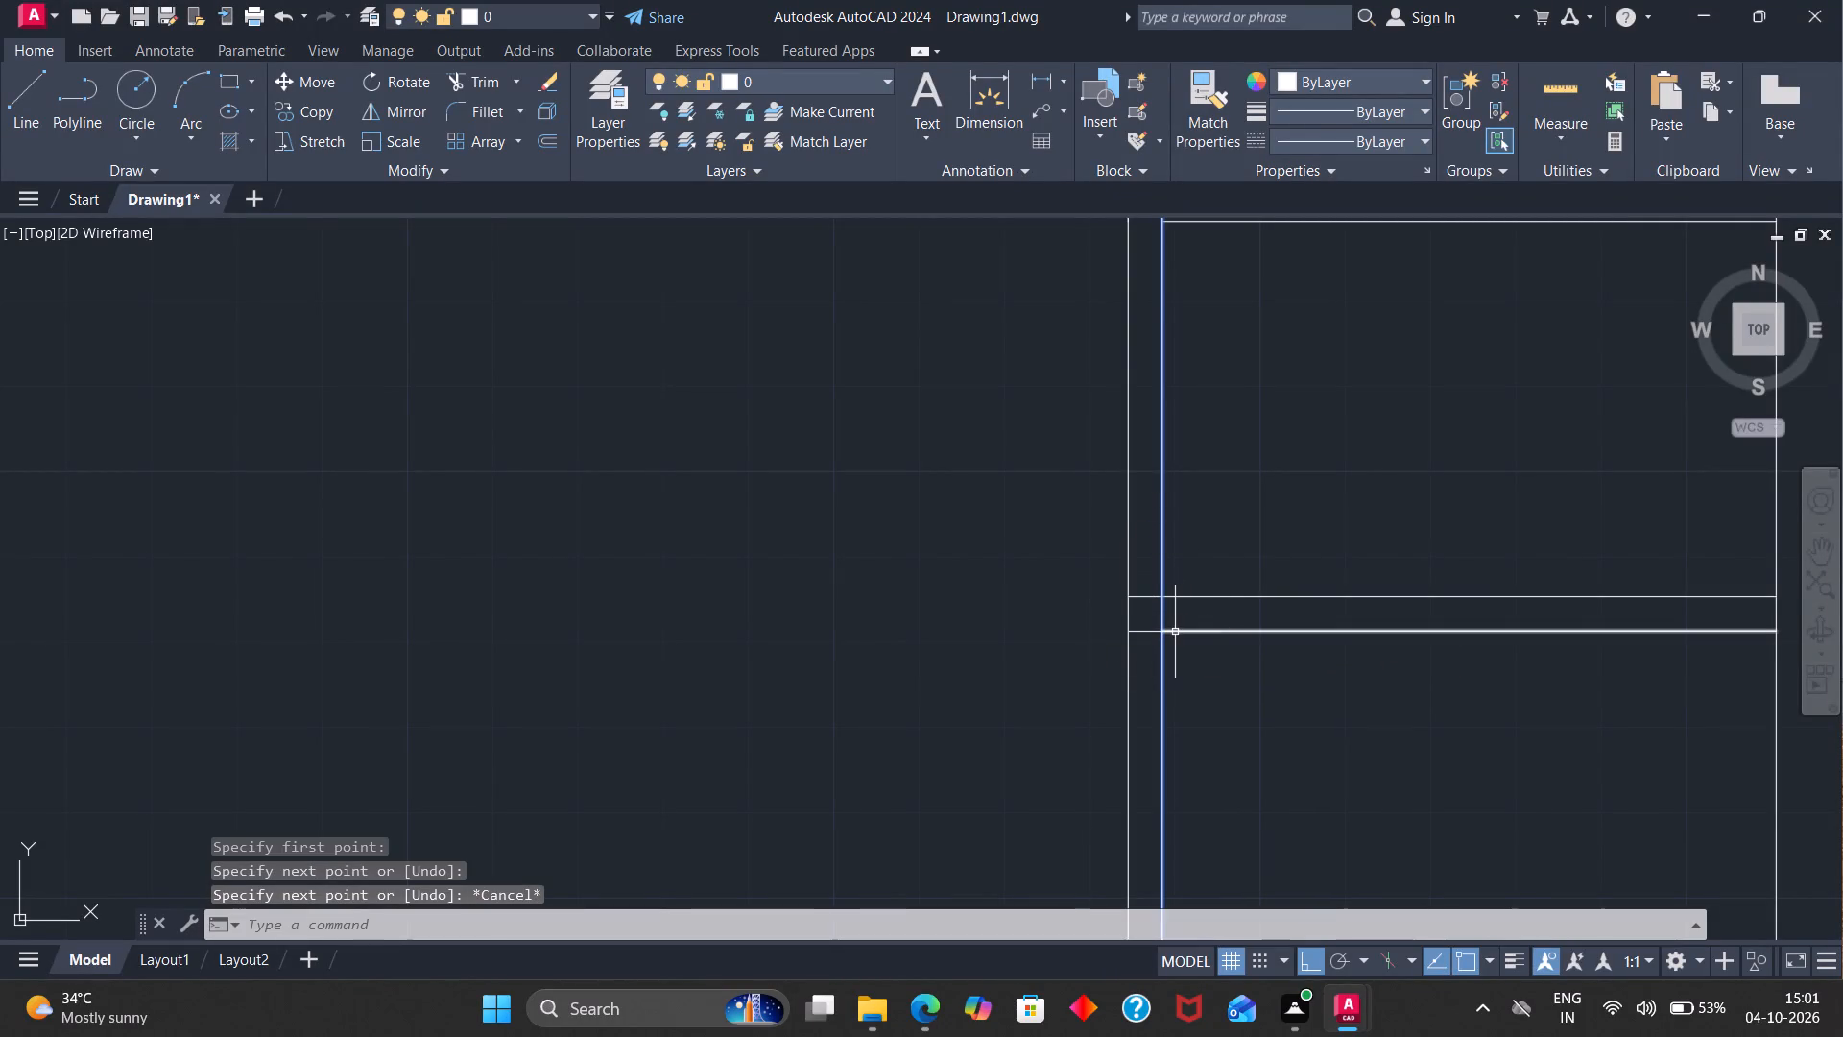
pyautogui.press('space')
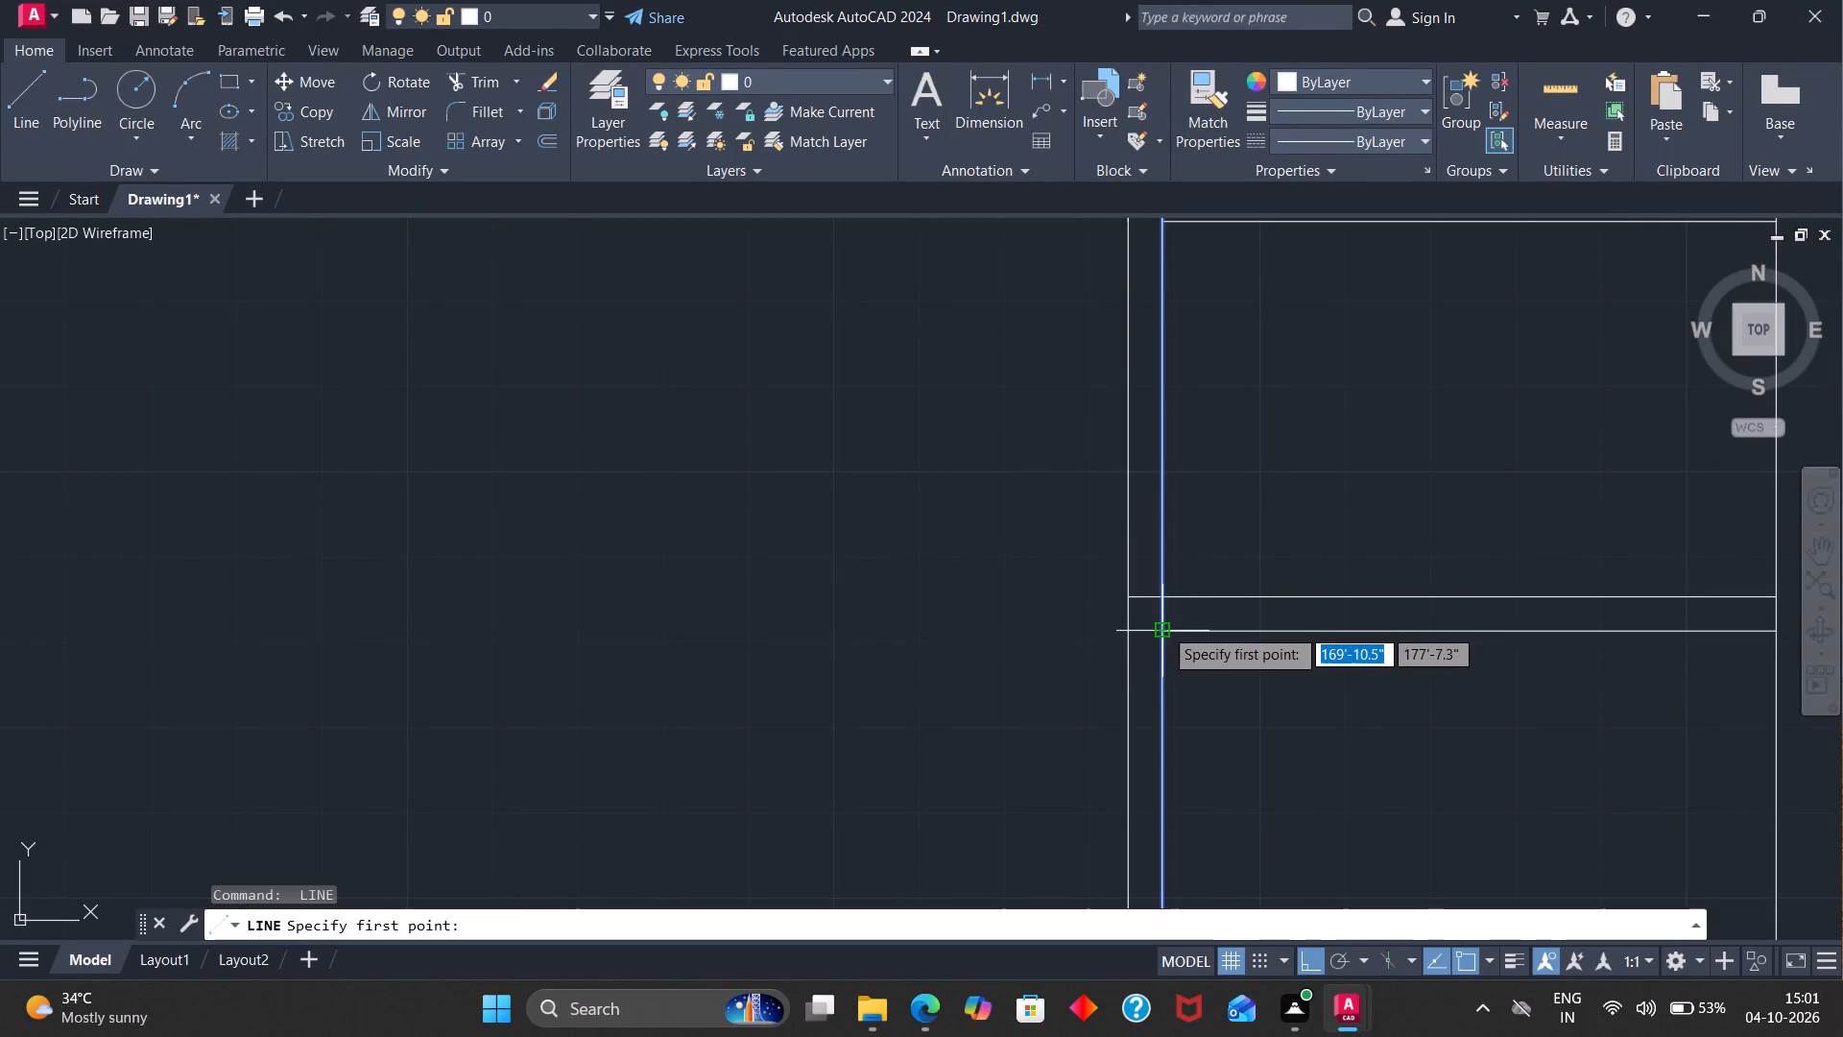
pyautogui.click(1163, 627)
pyautogui.click(1131, 632)
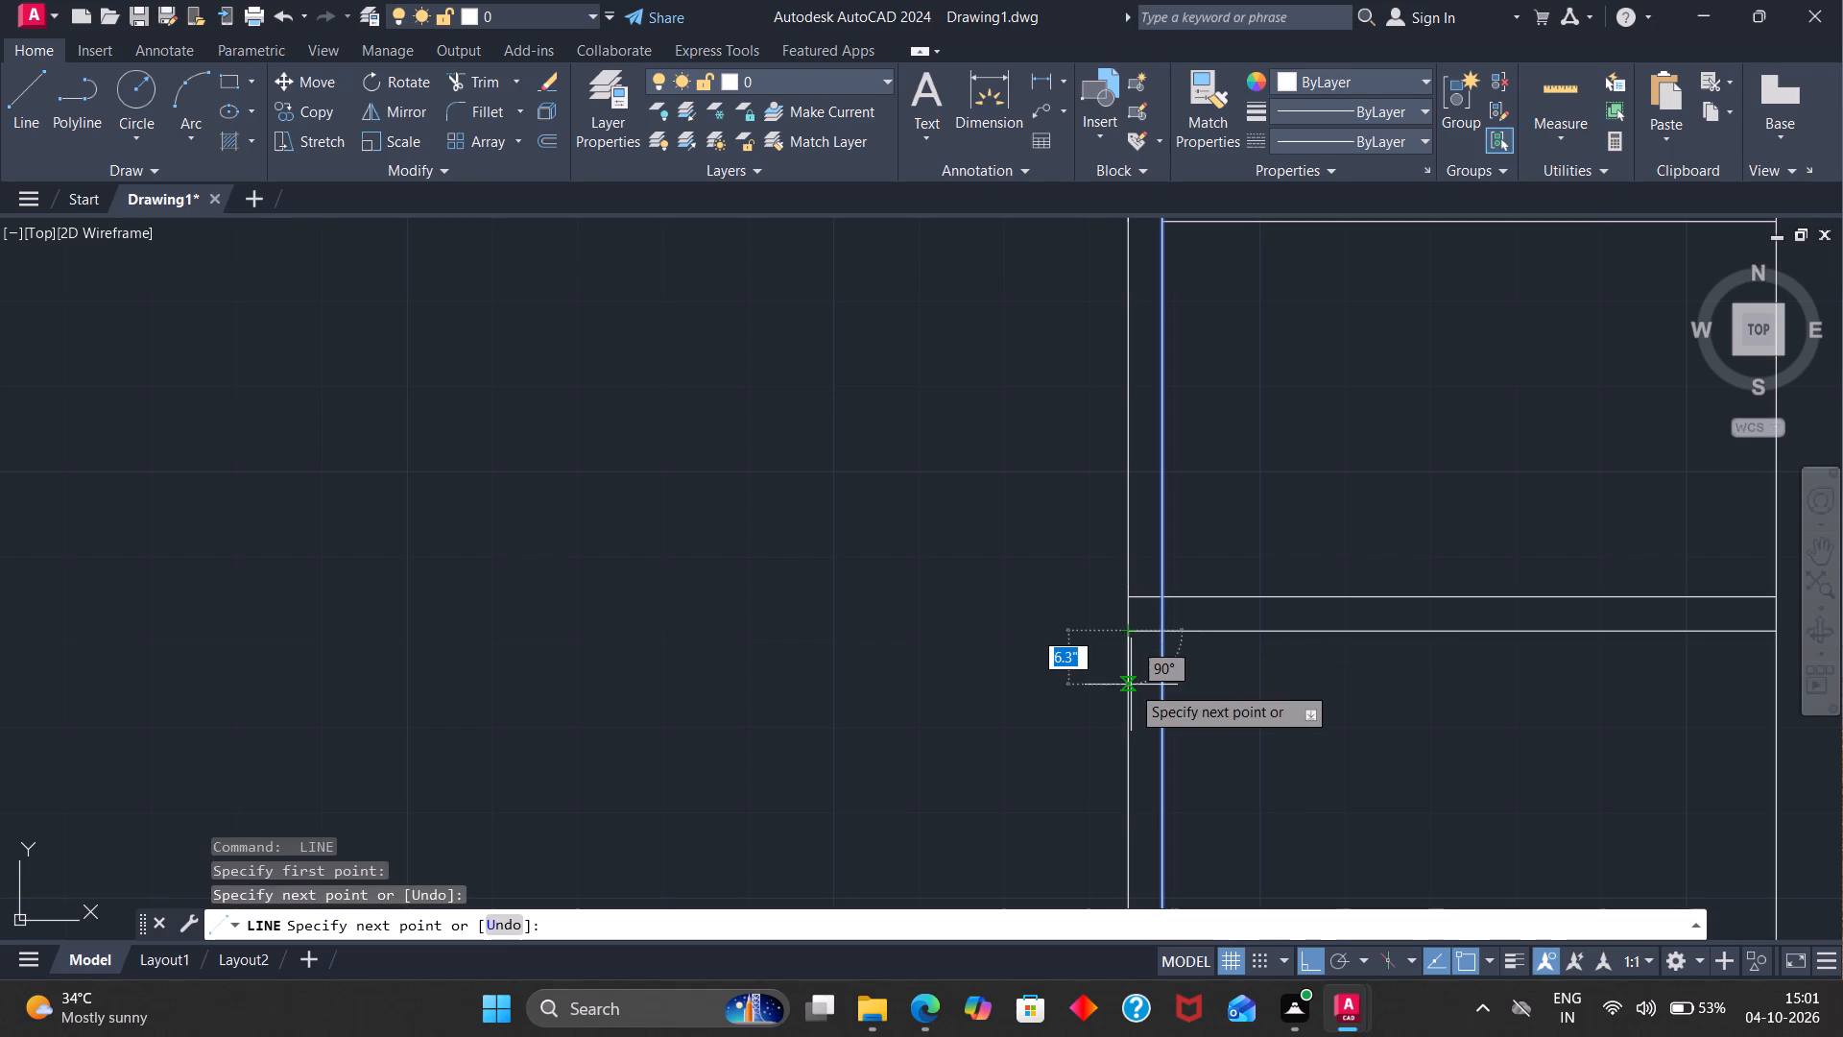
pyautogui.press('Escape')
# Trim away the right vertical partition's lines between the two short horizontal partitions.
pyautogui.scroll(-3, 1044, 470)
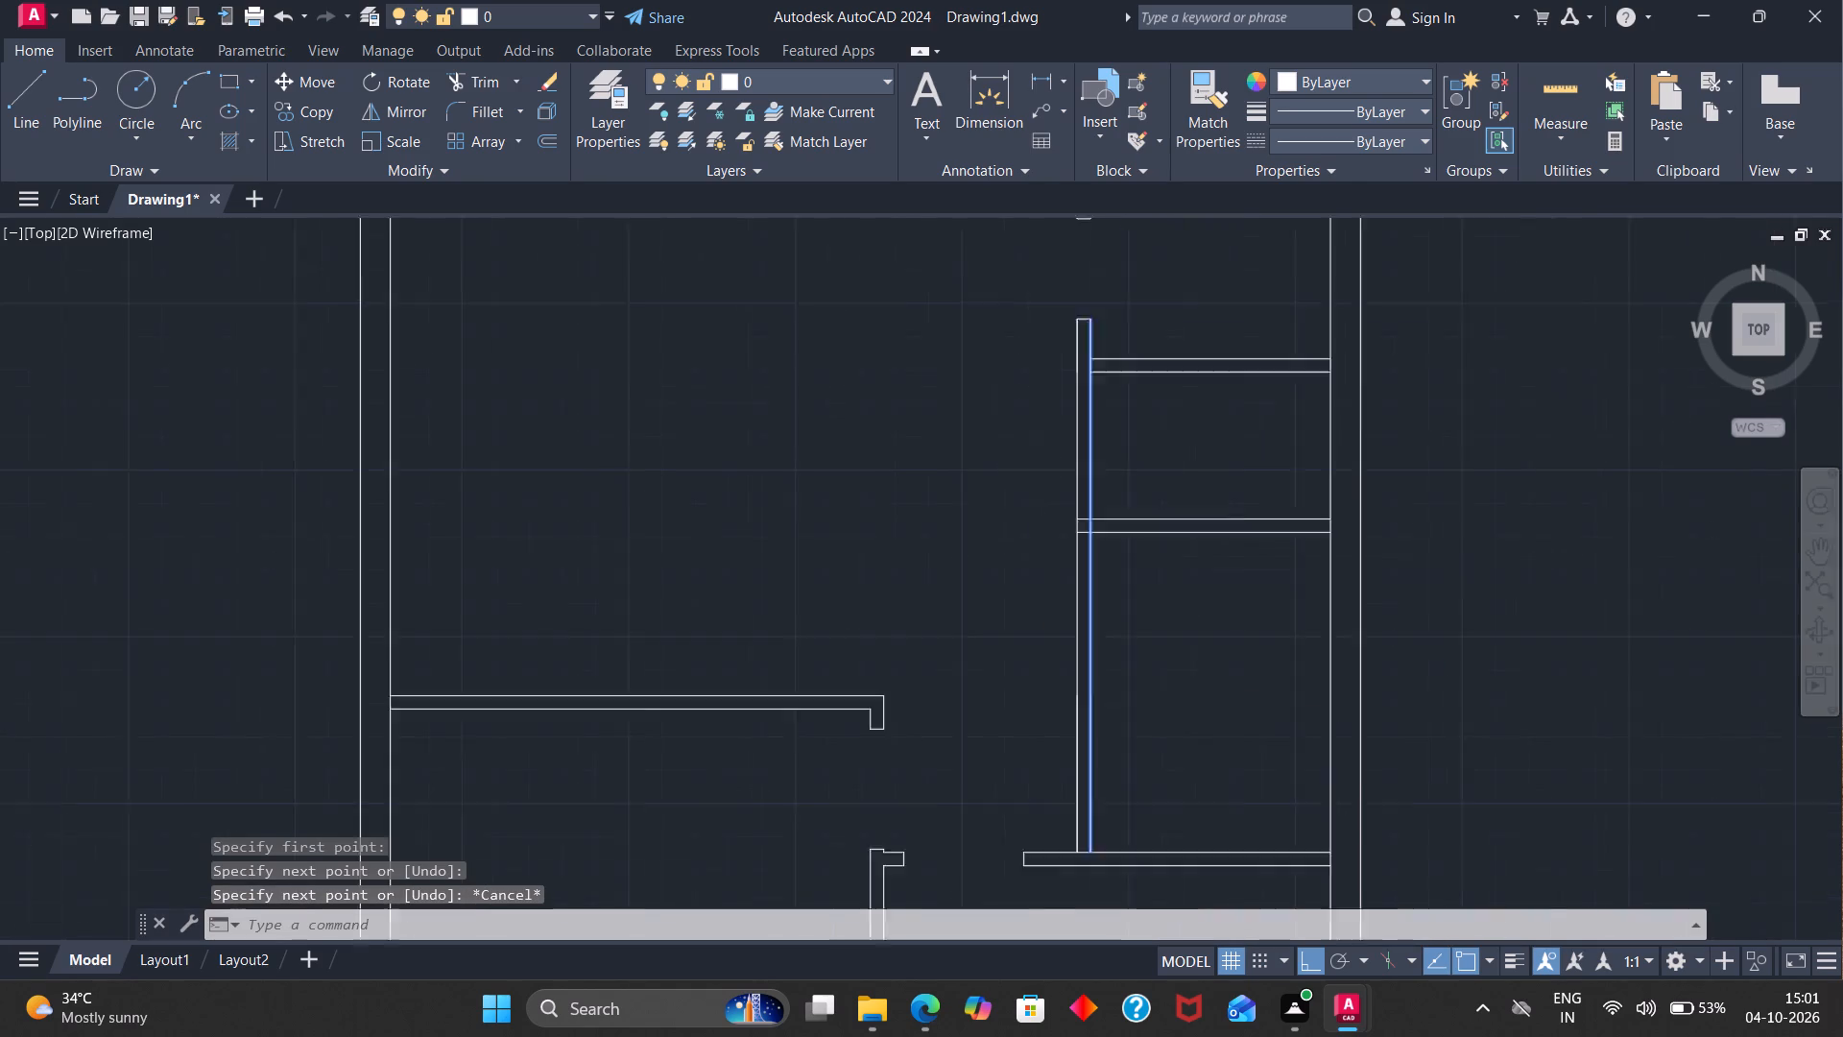
pyautogui.click(488, 79)
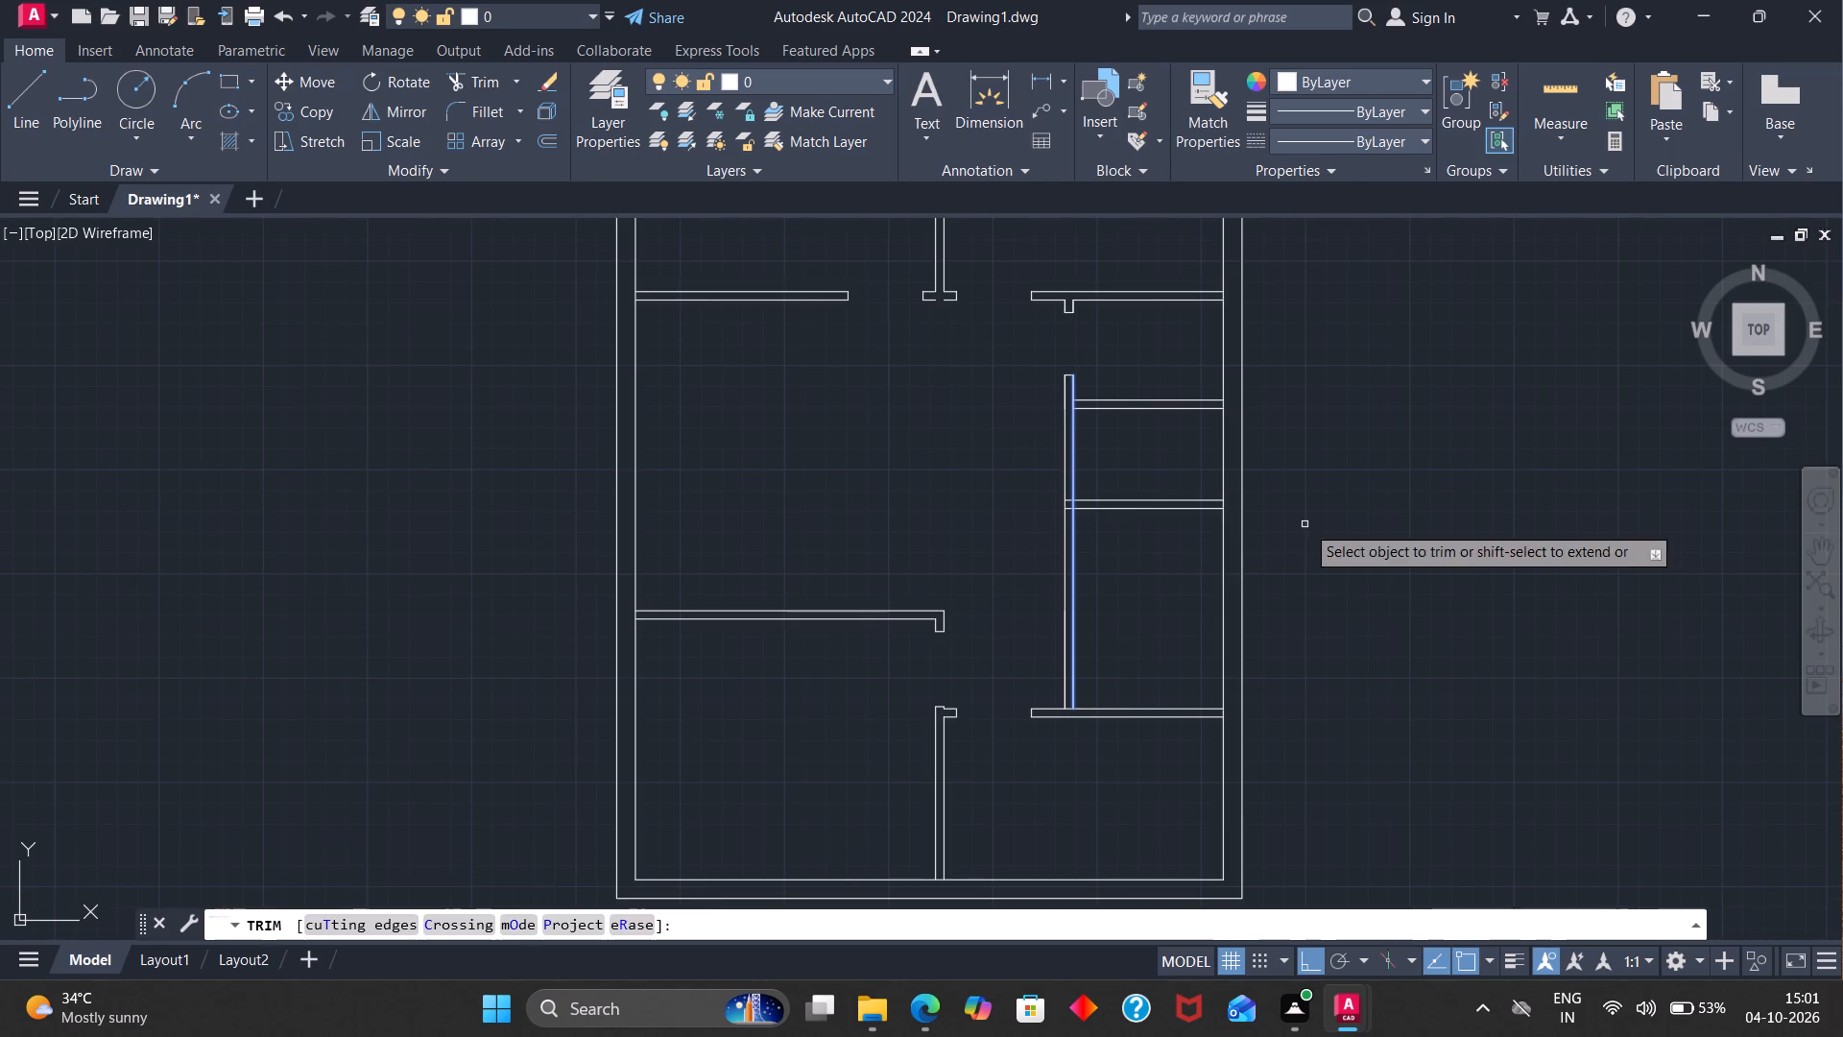
pyautogui.moveTo(1144, 468); pyautogui.dragTo(932, 448)
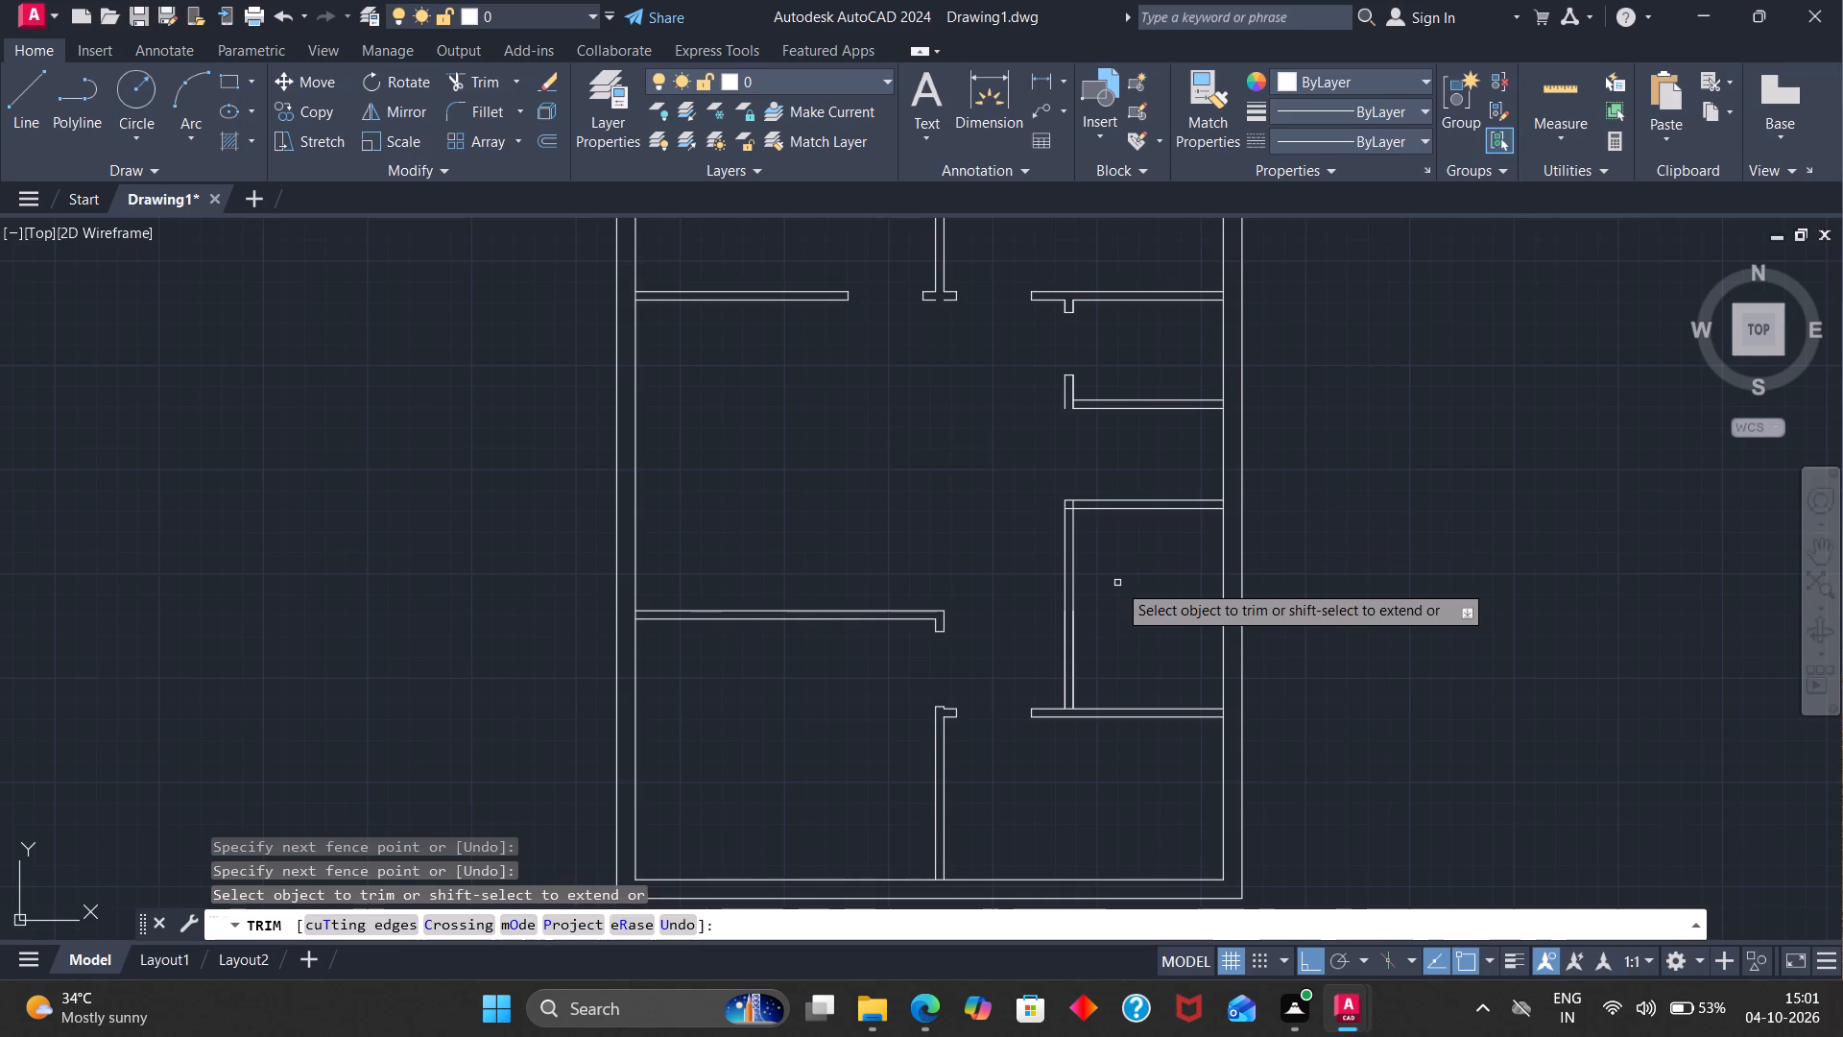
# Trim the leftover vertical segments between the upper short partition's two faces at its corner with the vertical stub.
pyautogui.scroll(3, 1117, 583)
pyautogui.scroll(-2, 1117, 583)
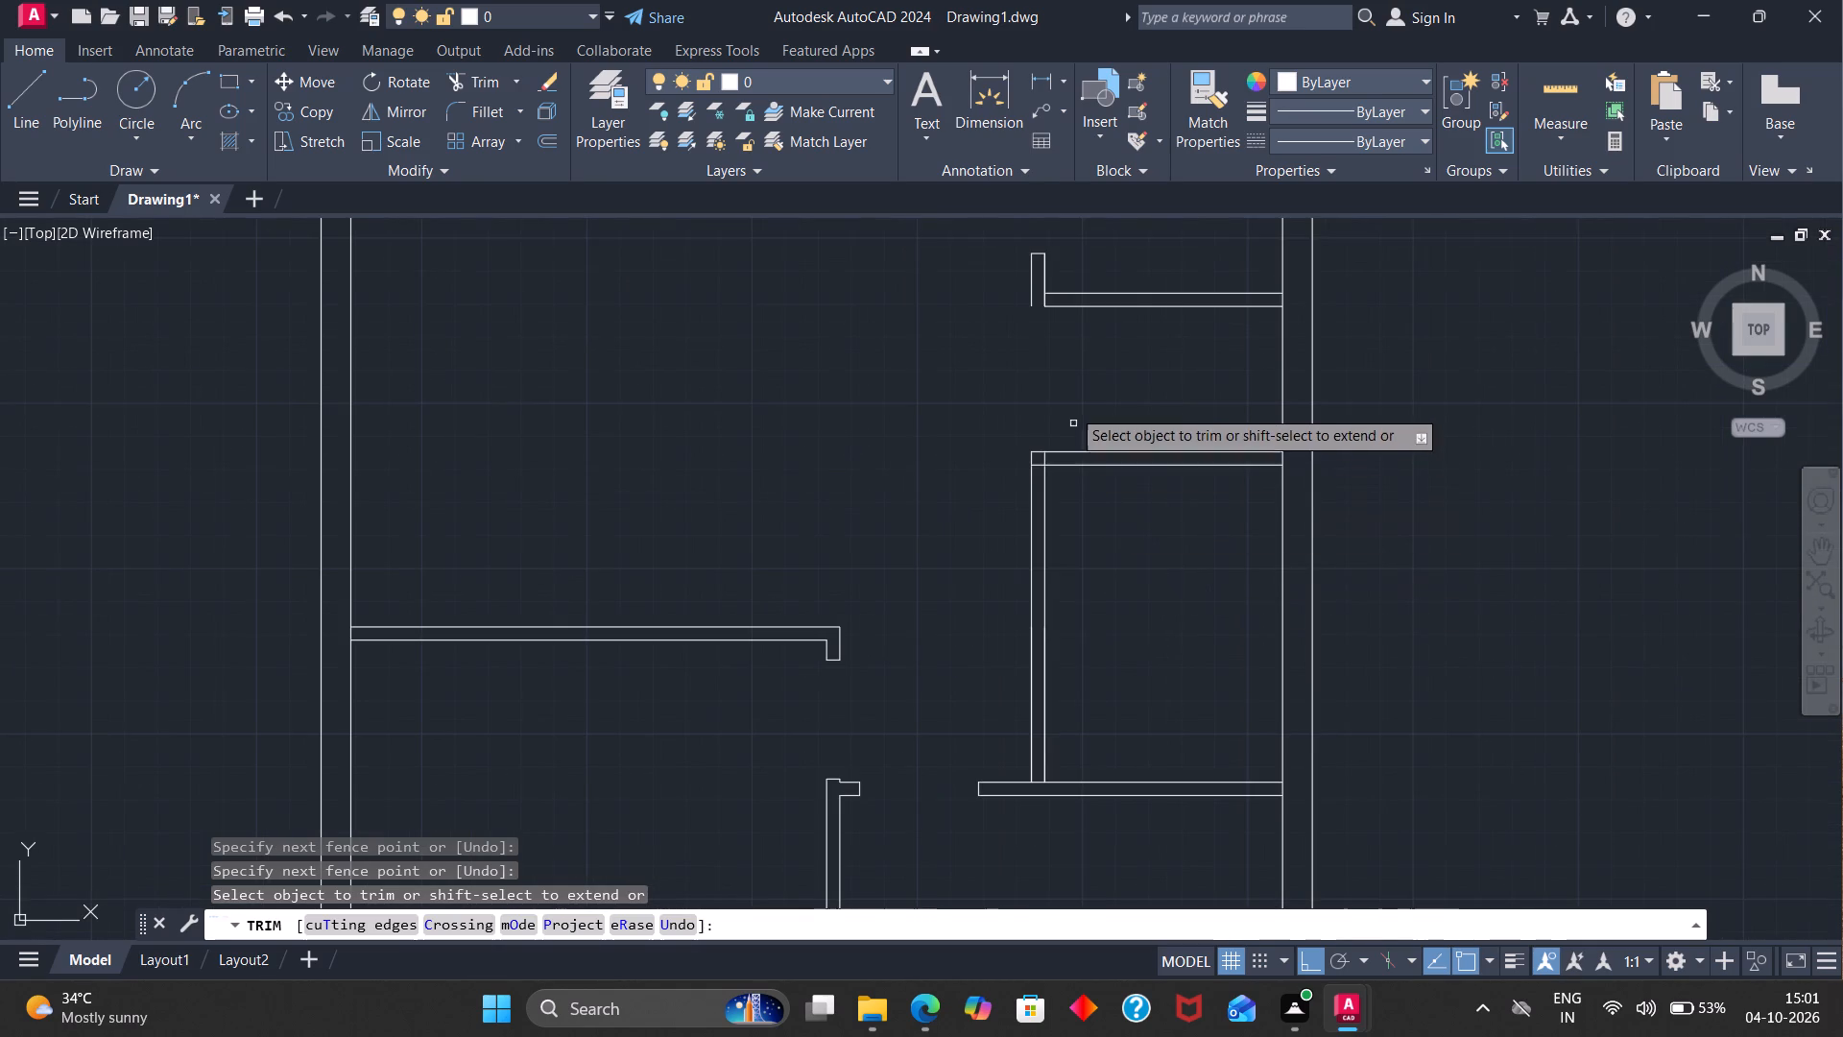
pyautogui.scroll(-1, 1084, 314)
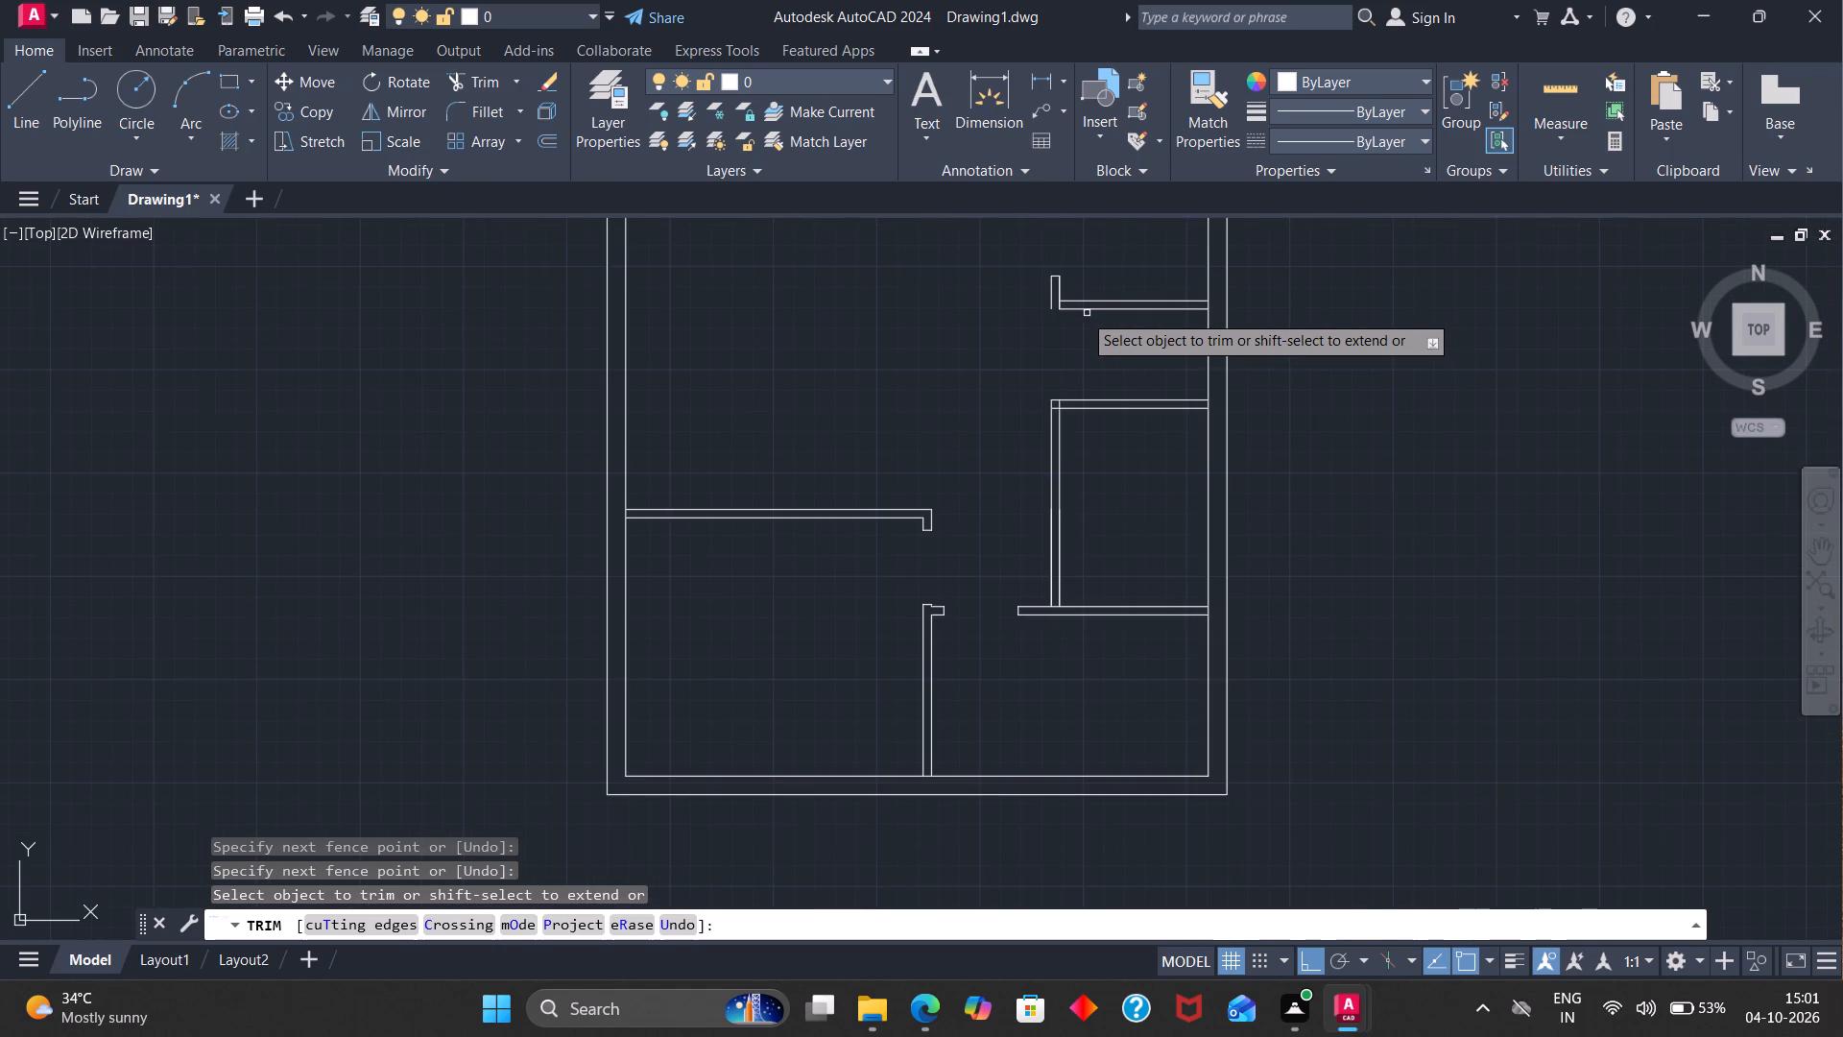
pyautogui.scroll(-2, 1075, 313)
pyautogui.scroll(4, 1098, 294)
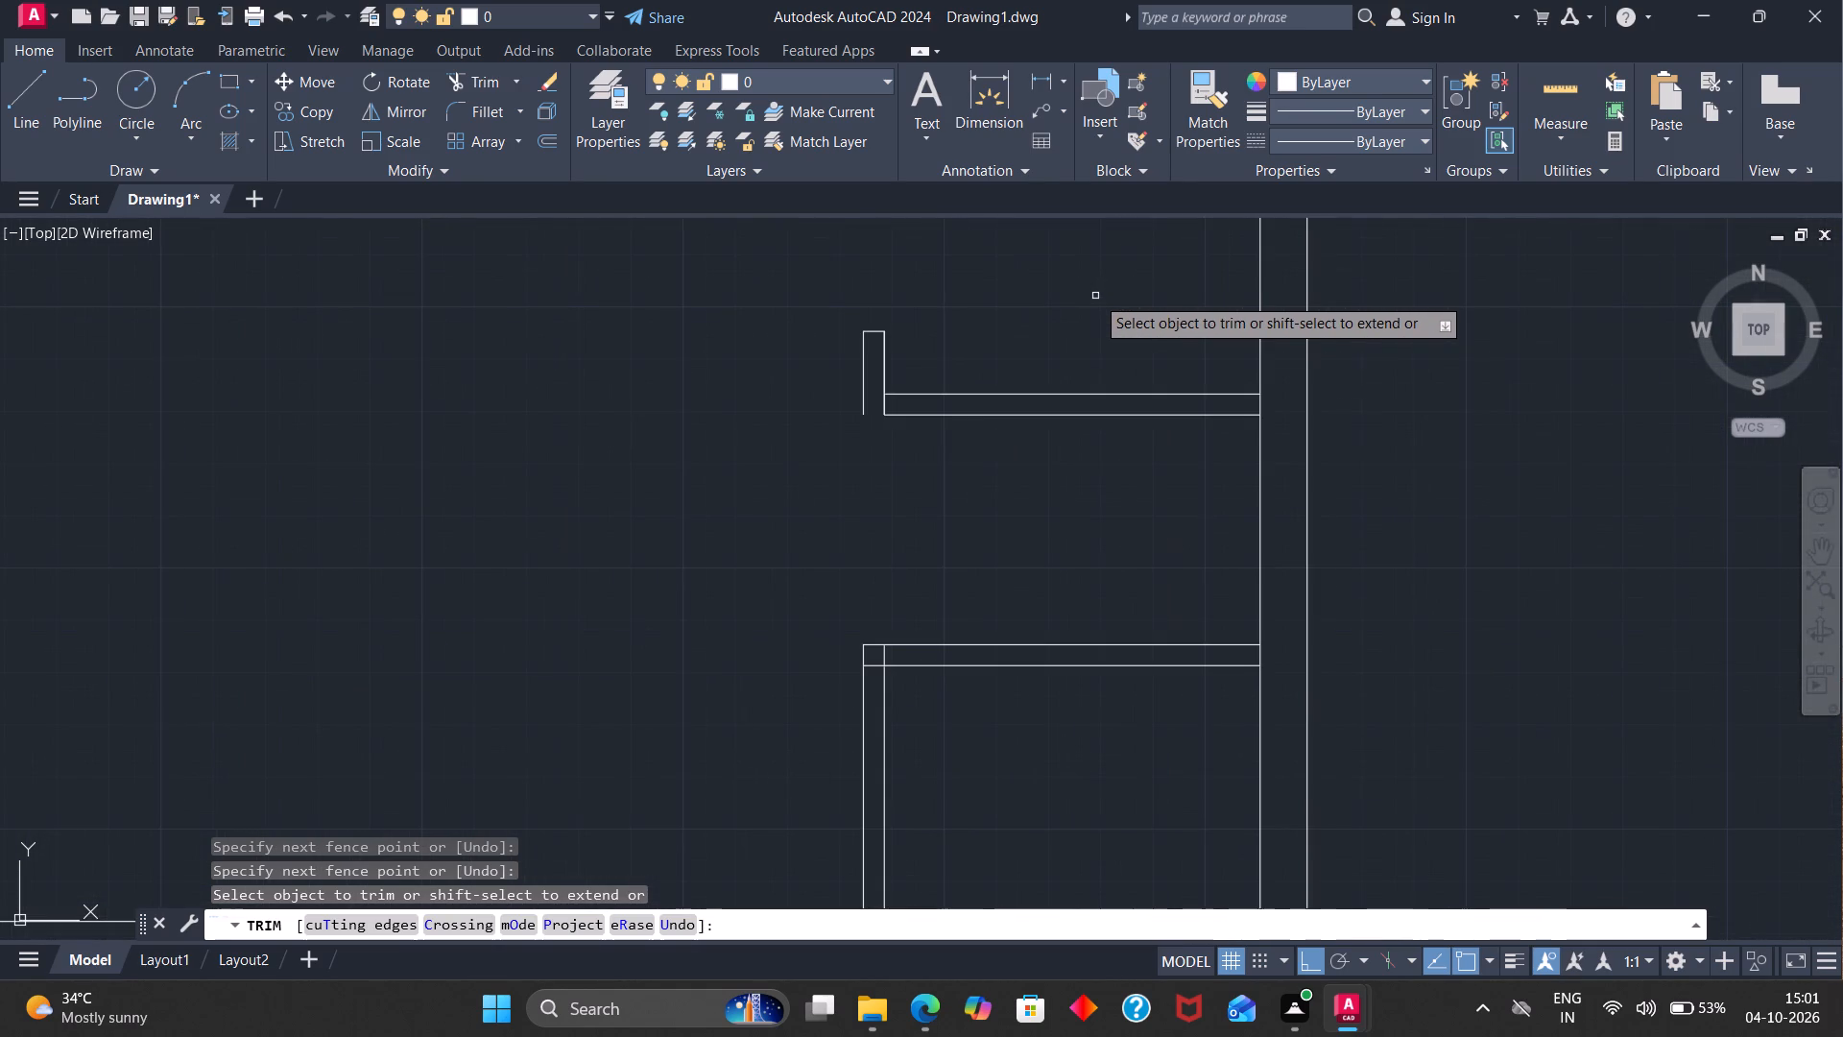
pyautogui.scroll(2, 1087, 301)
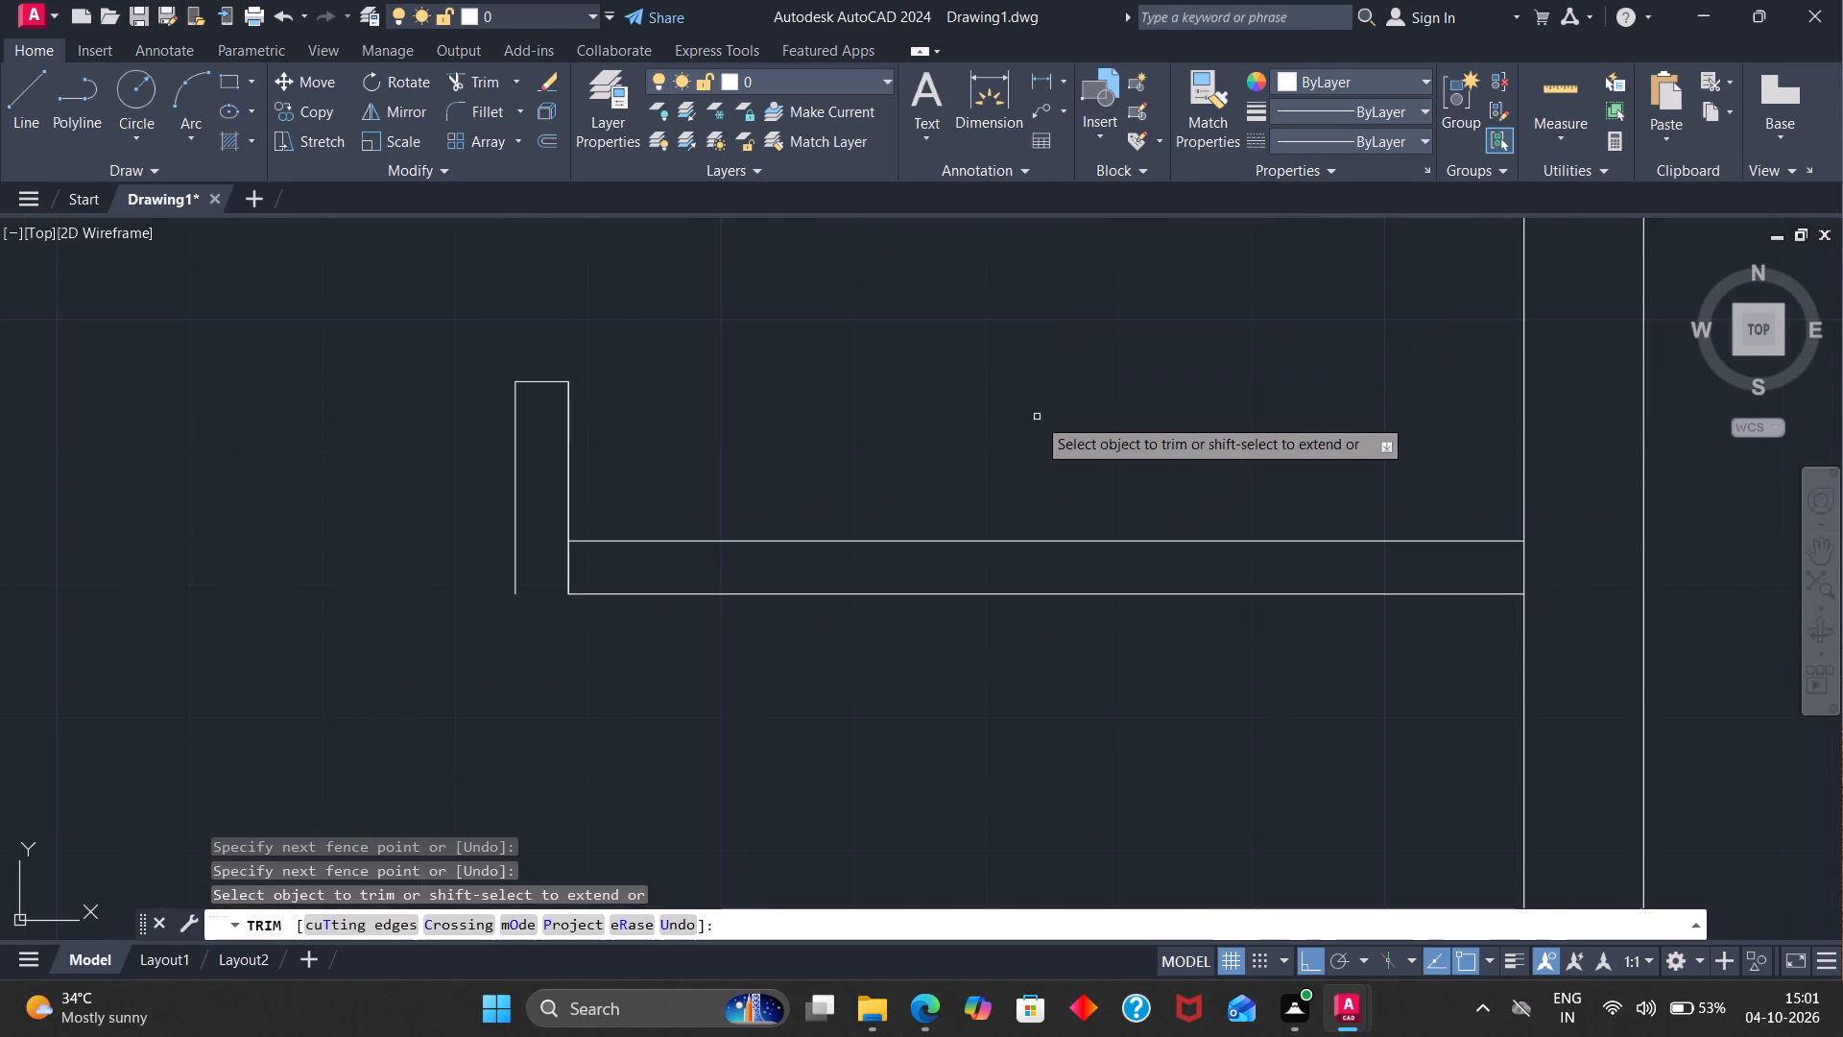
pyautogui.click(568, 565)
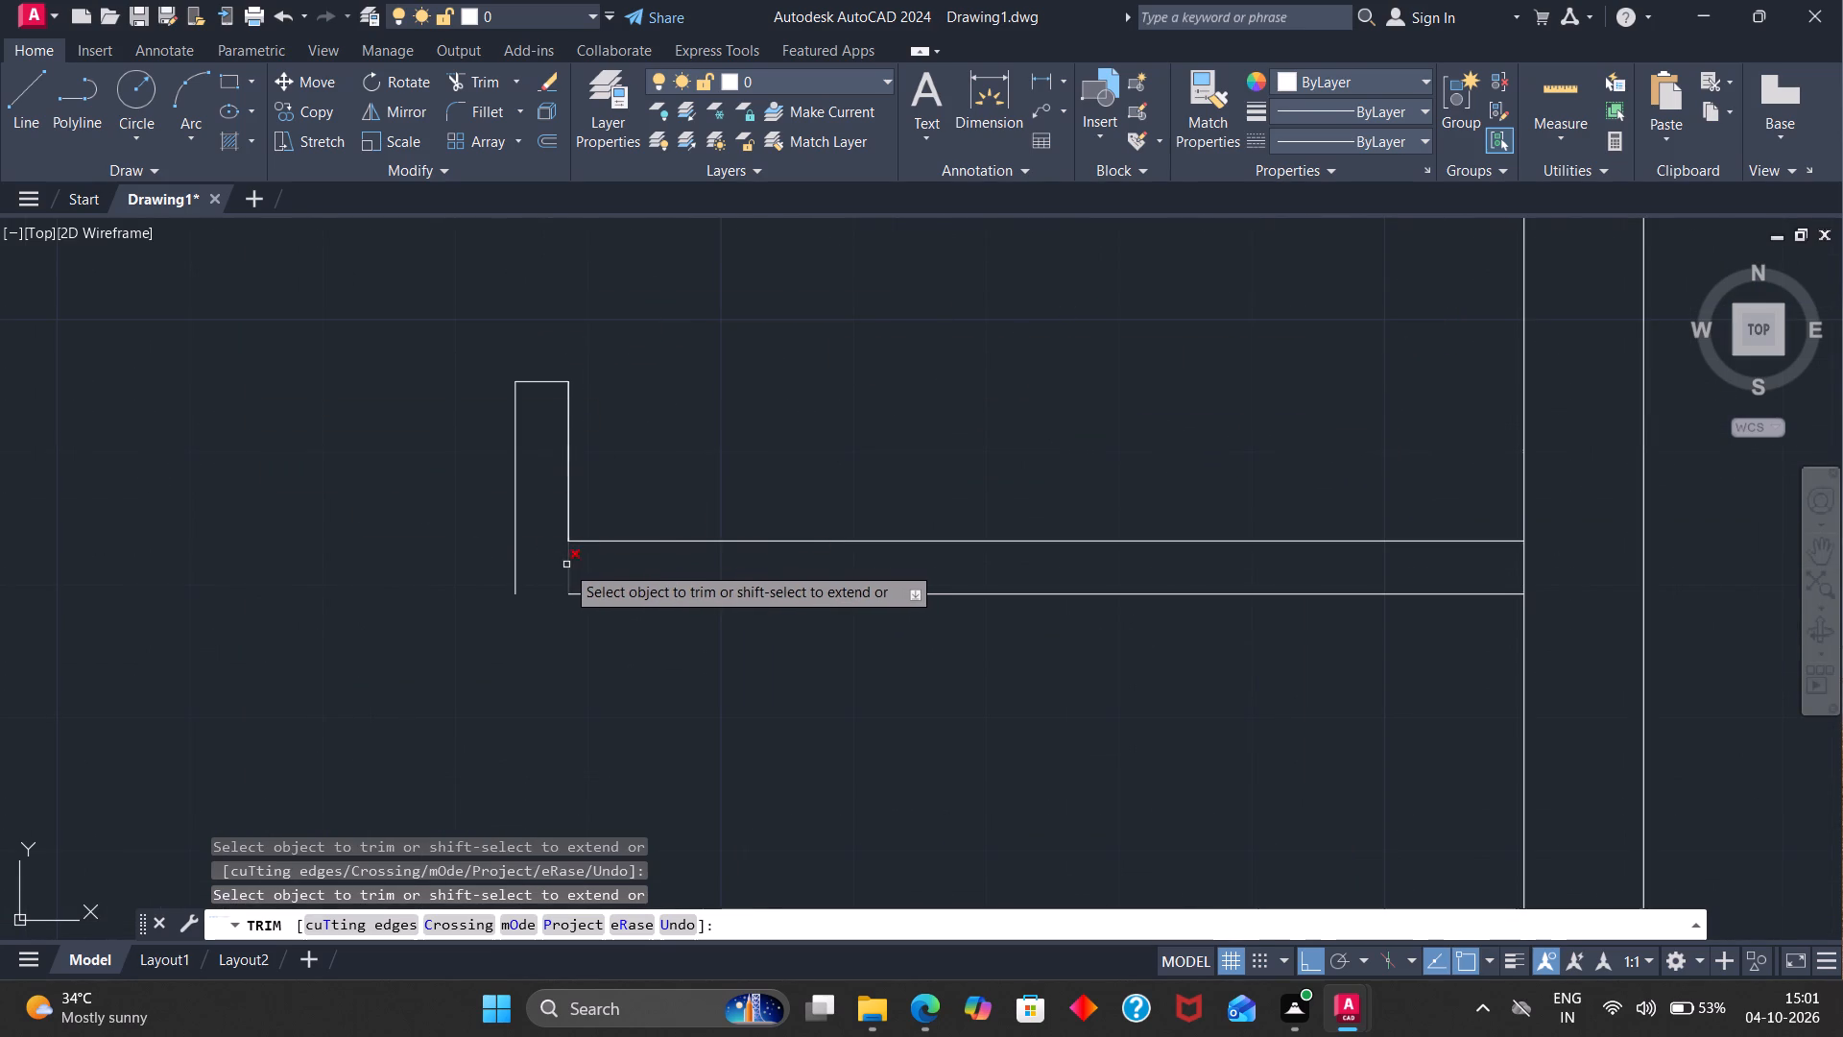
pyautogui.click(568, 570)
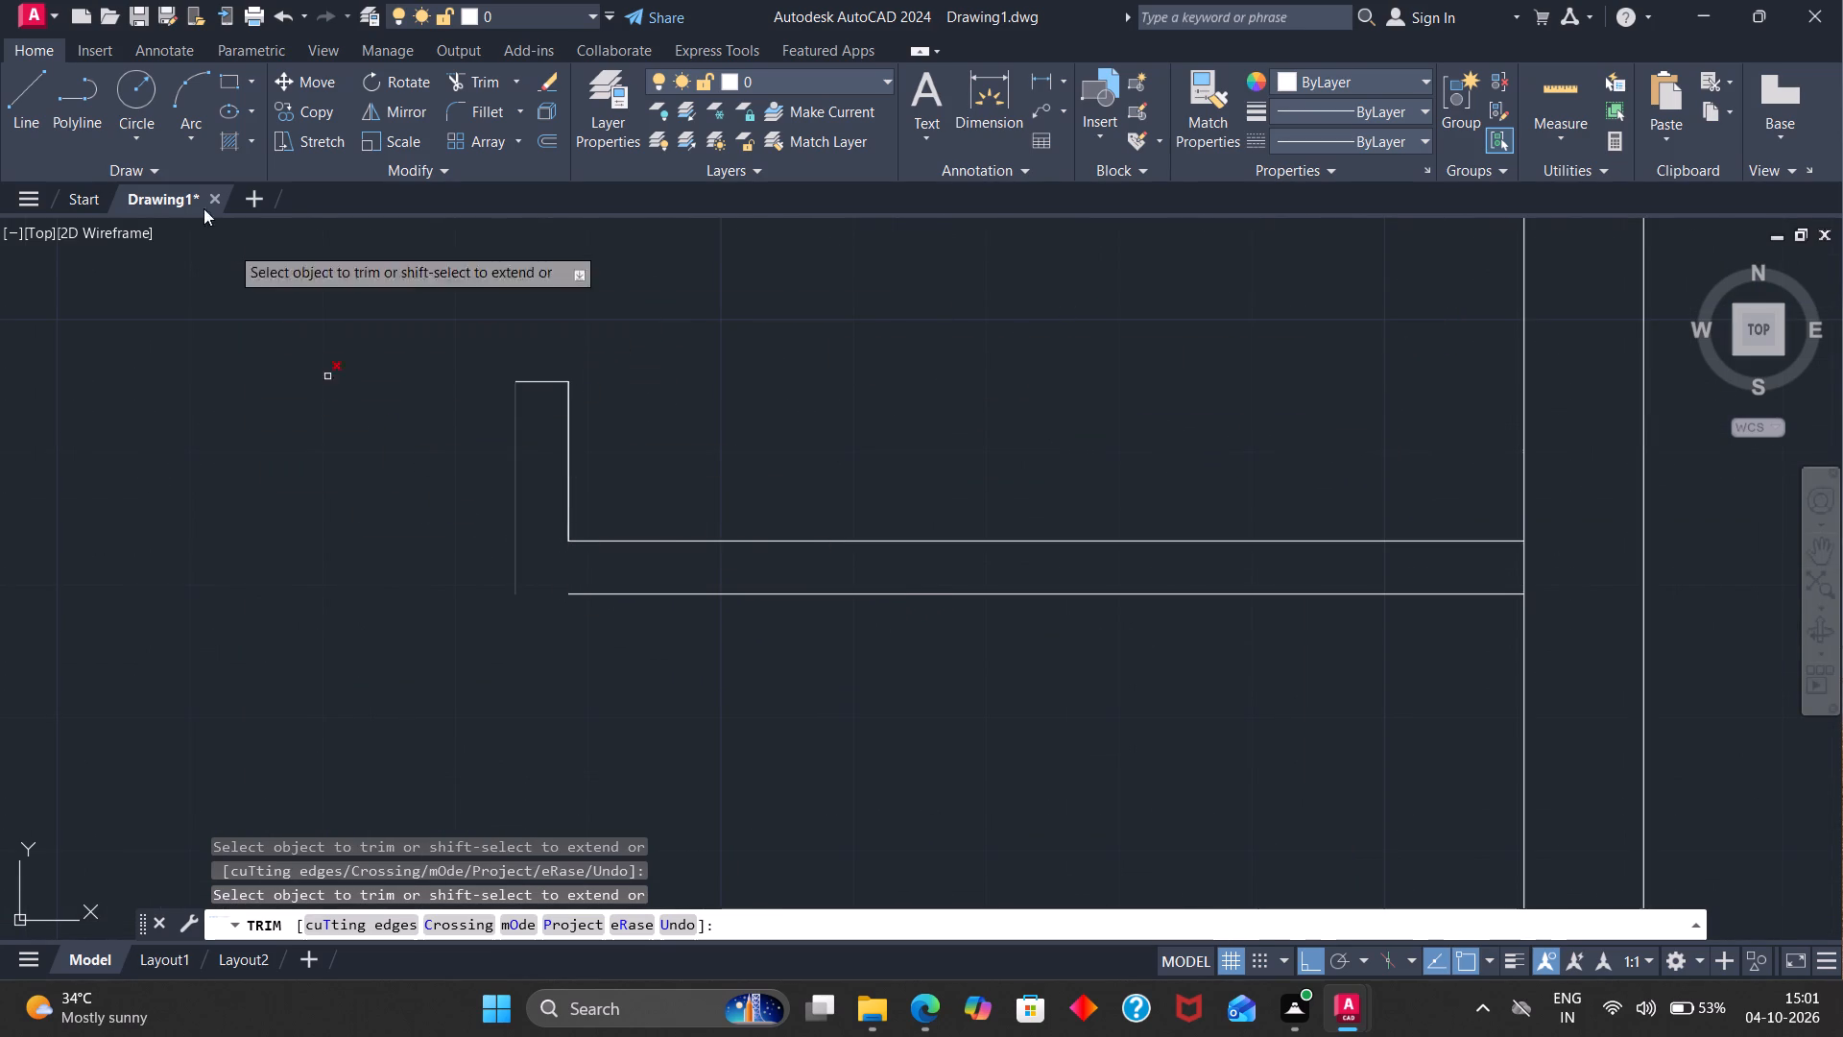
# Draw a 4" line closing the corner from the upper short partition's lower face to the vertical stub's outer face.
pyautogui.click(32, 121)
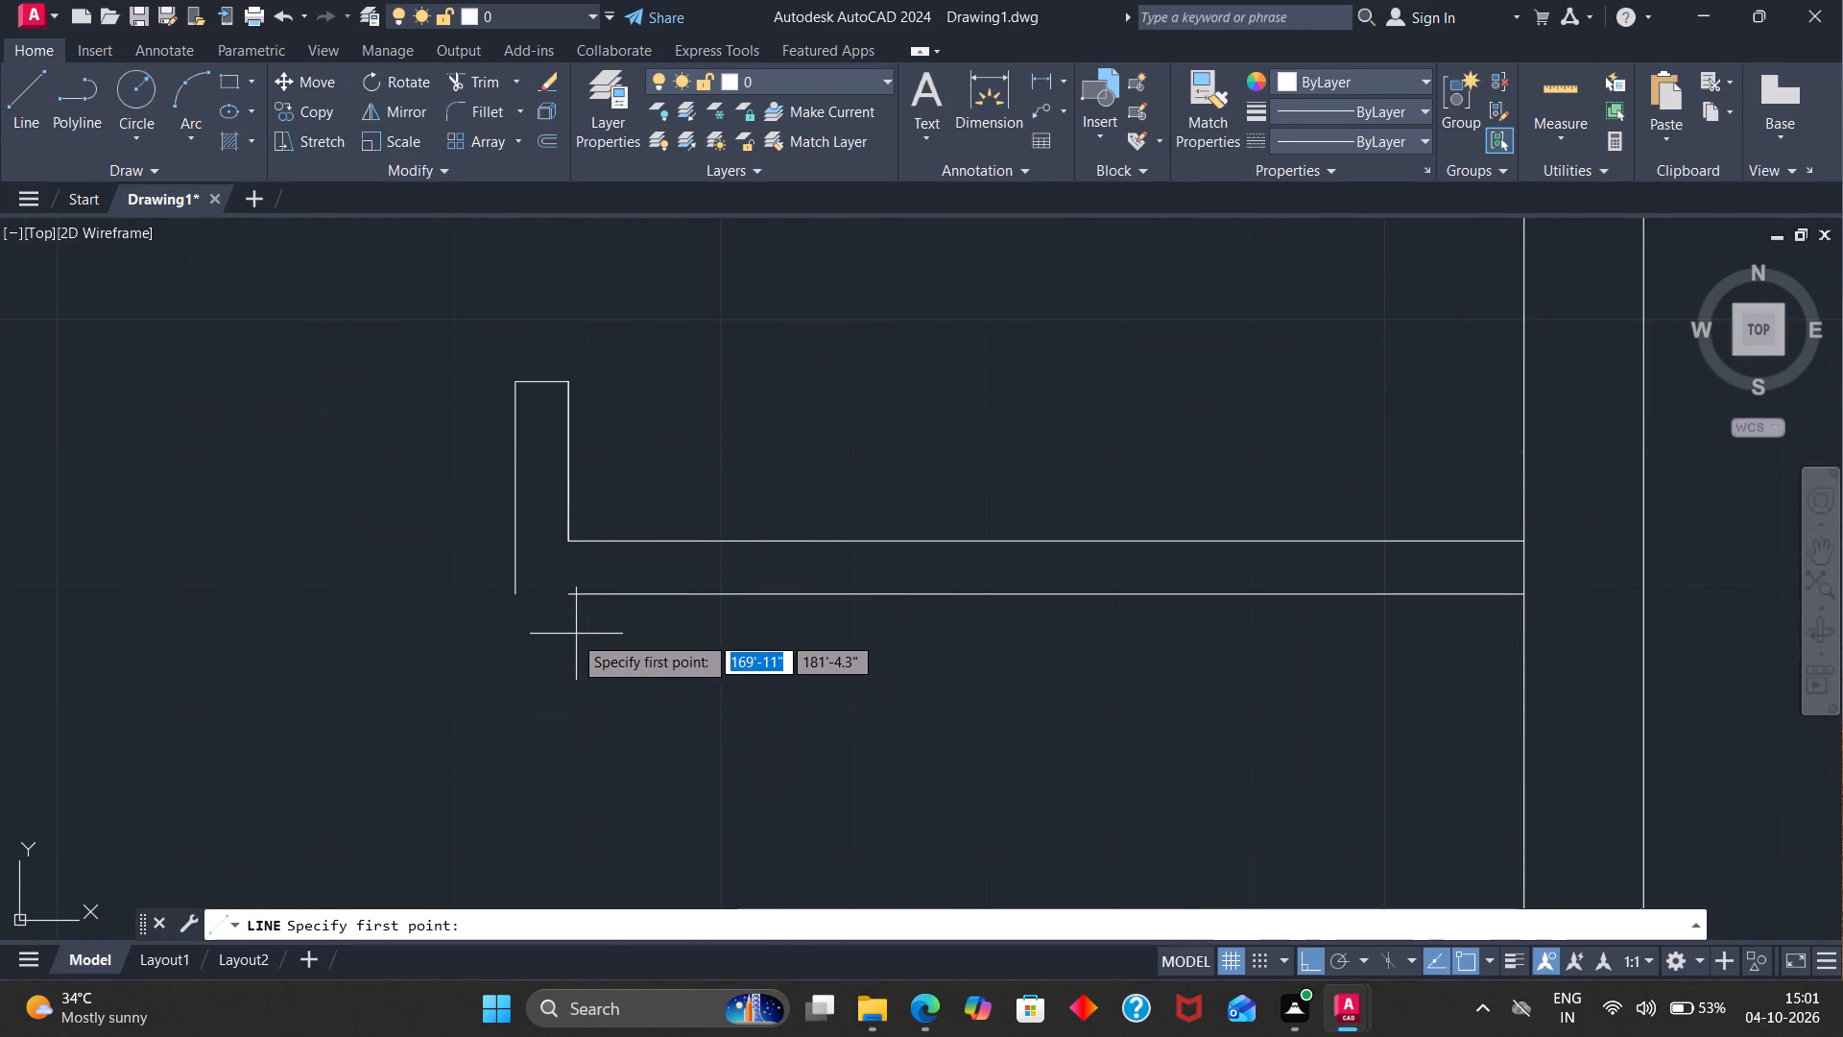
pyautogui.click(572, 591)
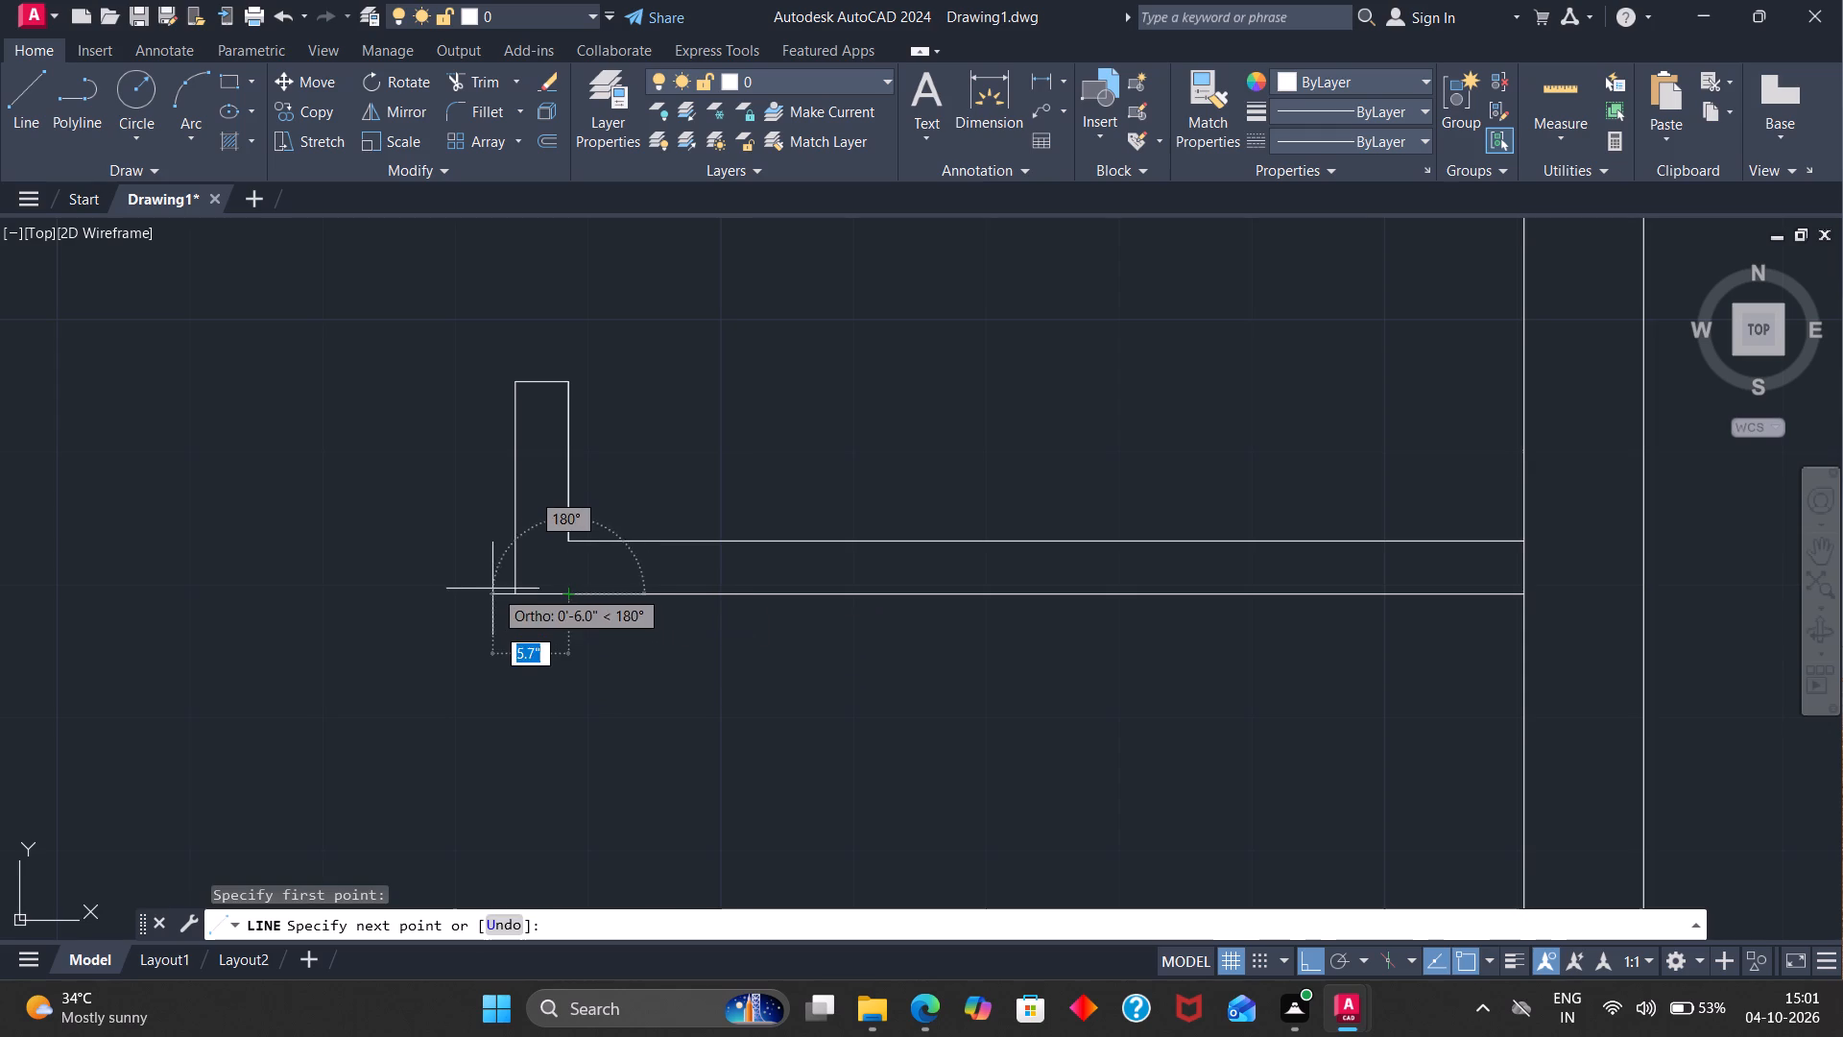
pyautogui.click(516, 593)
pyautogui.press('Escape')
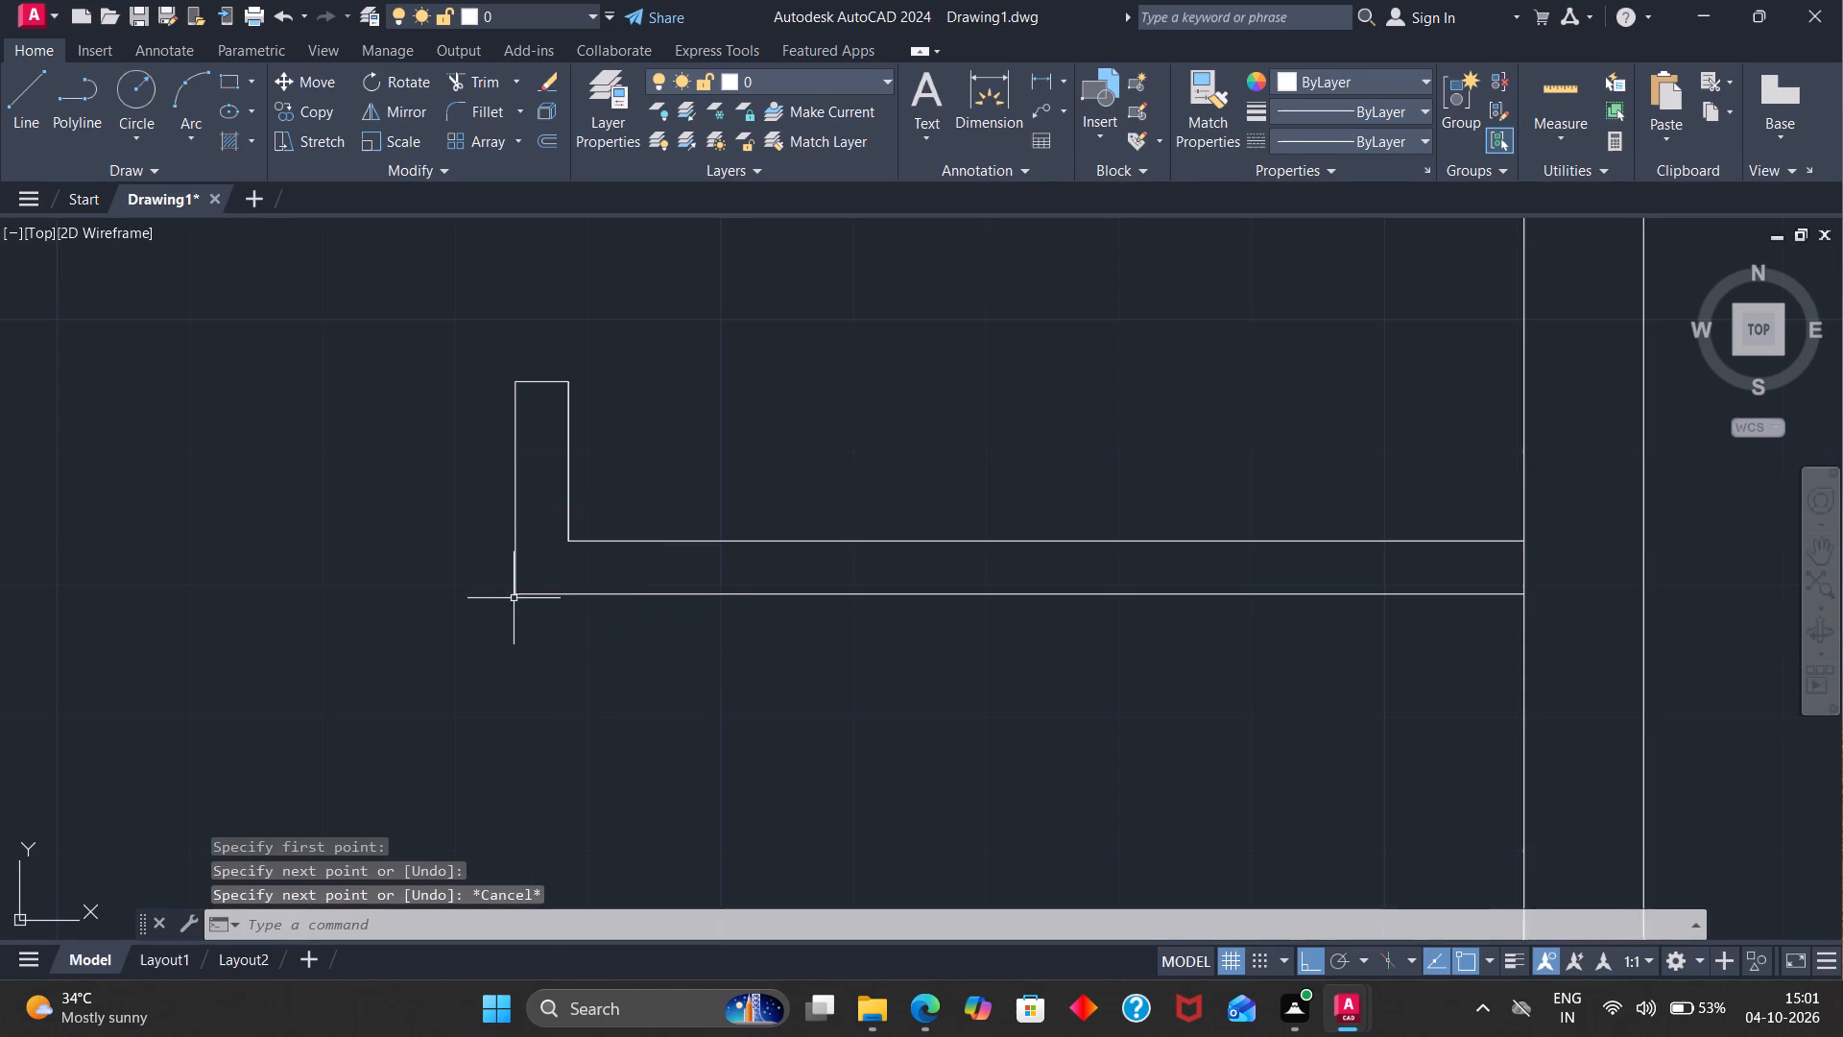
# Trim the crossing lines inside the corner where the lower short partition meets the right vertical partition.
pyautogui.scroll(-3, 555, 604)
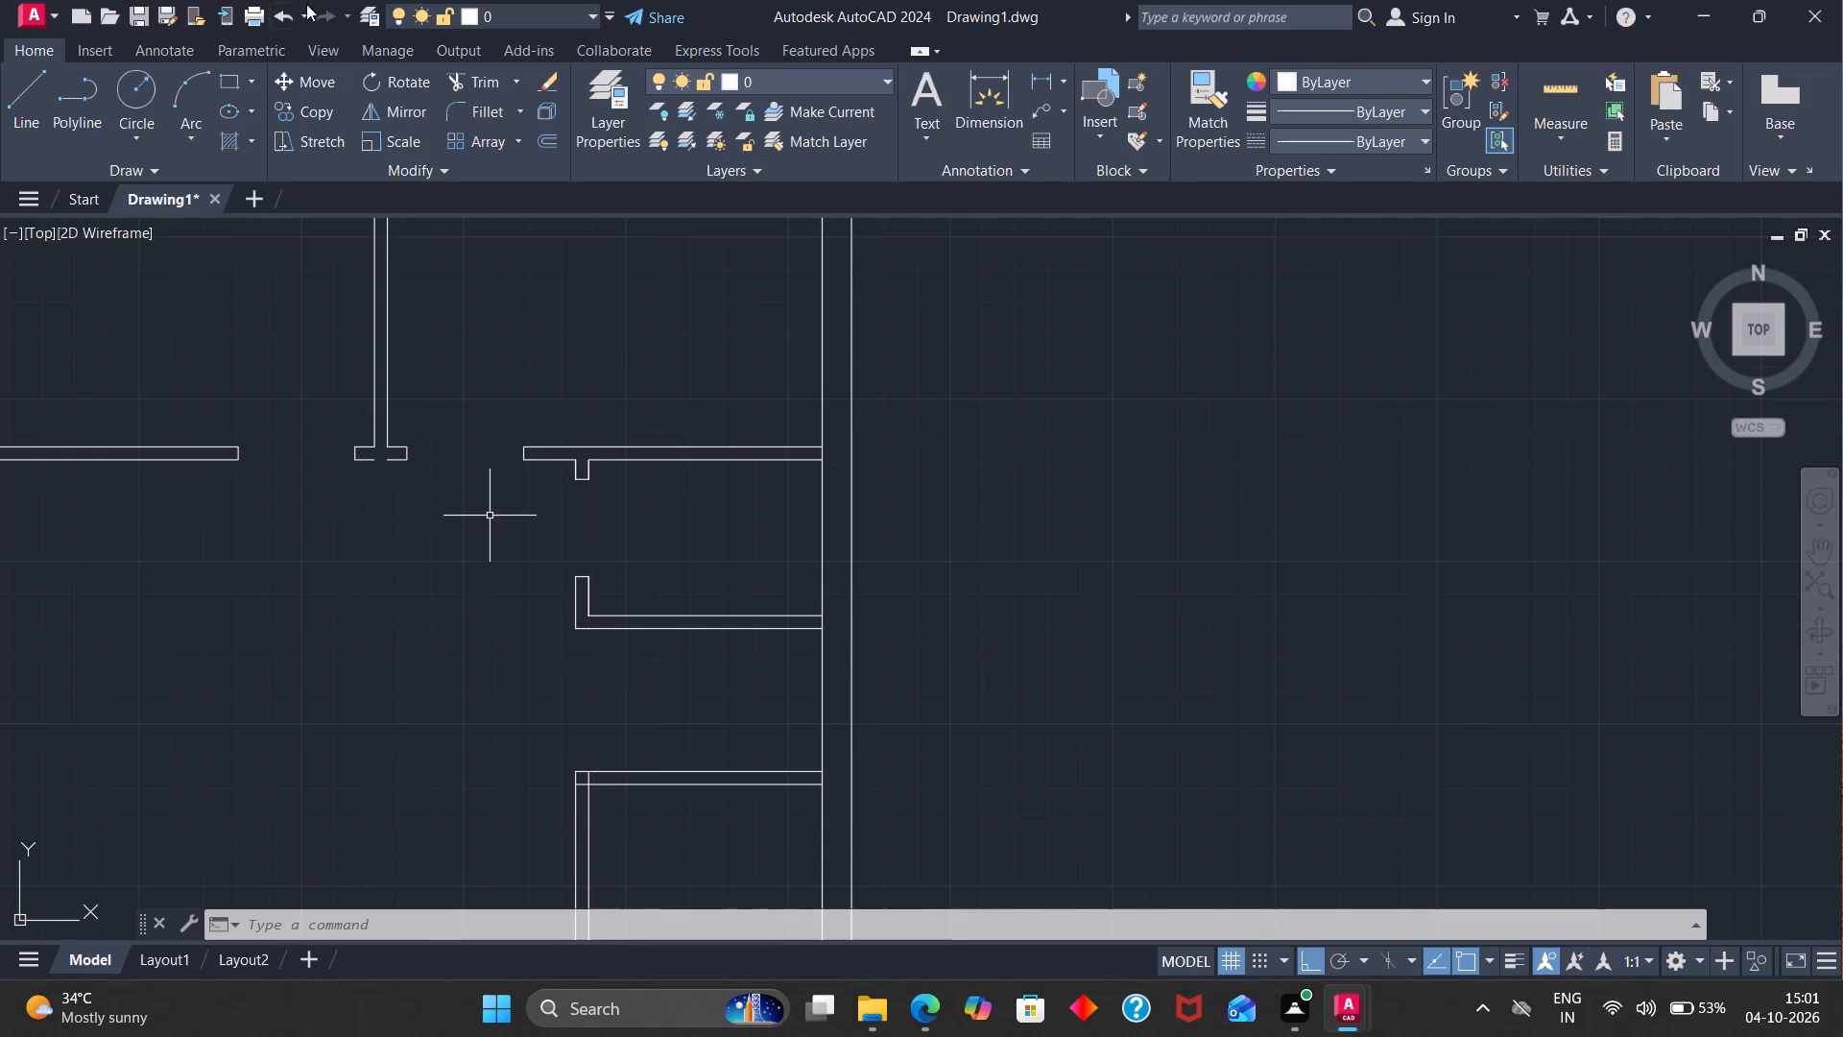
pyautogui.click(453, 74)
pyautogui.scroll(4, 581, 780)
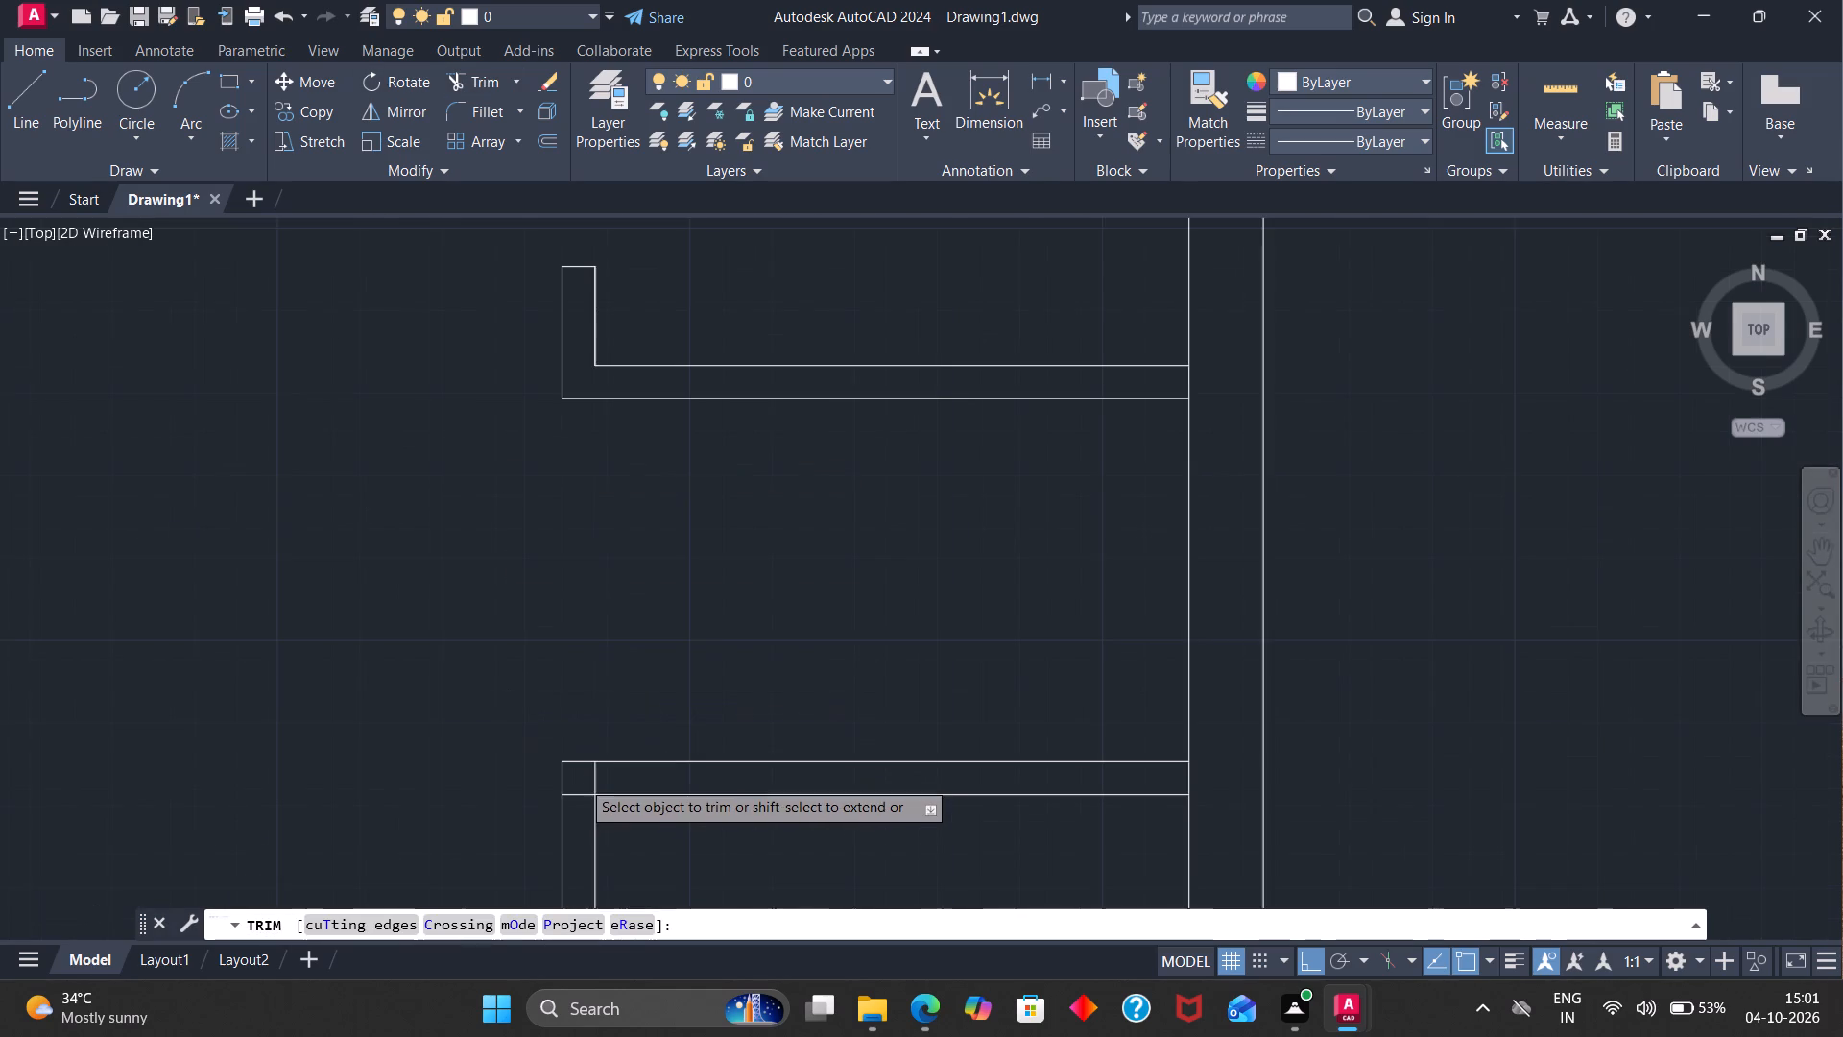
pyautogui.click(580, 797)
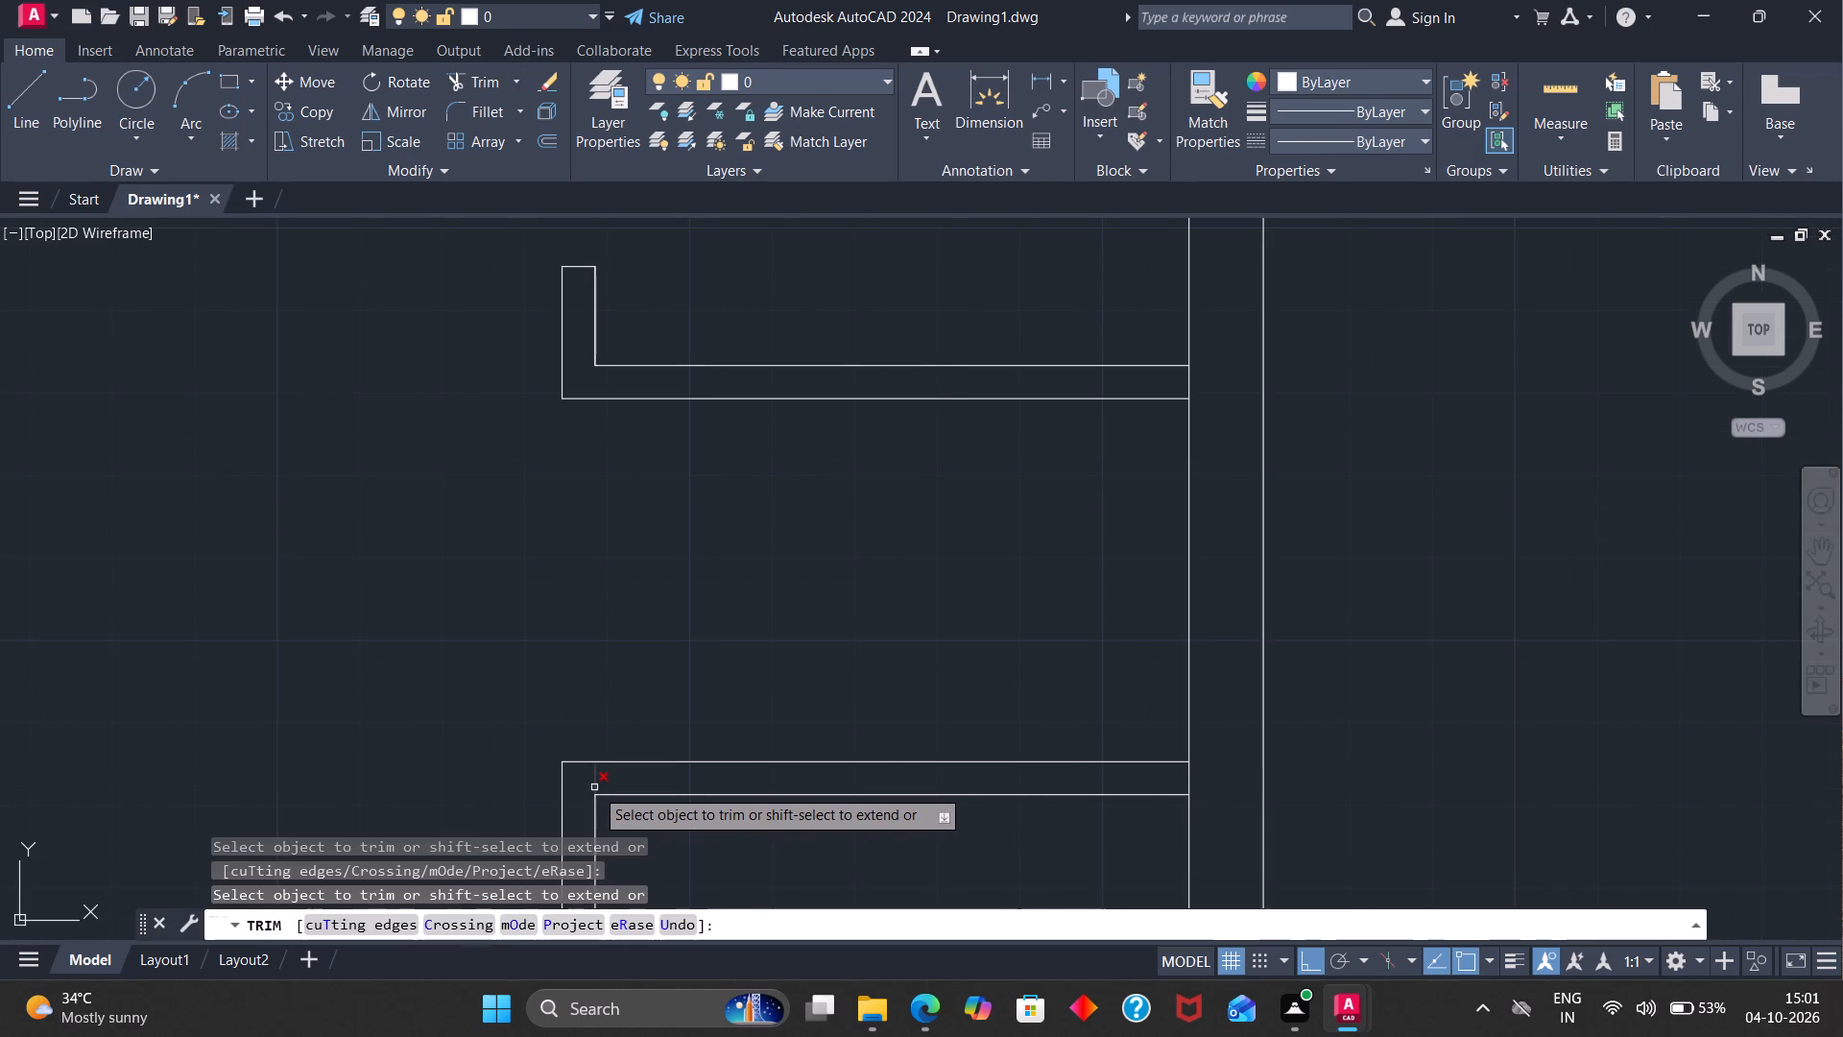
pyautogui.click(594, 786)
# Draw a 4" closing line across the lower short partition at the vertical partition's inner face.
pyautogui.click(41, 78)
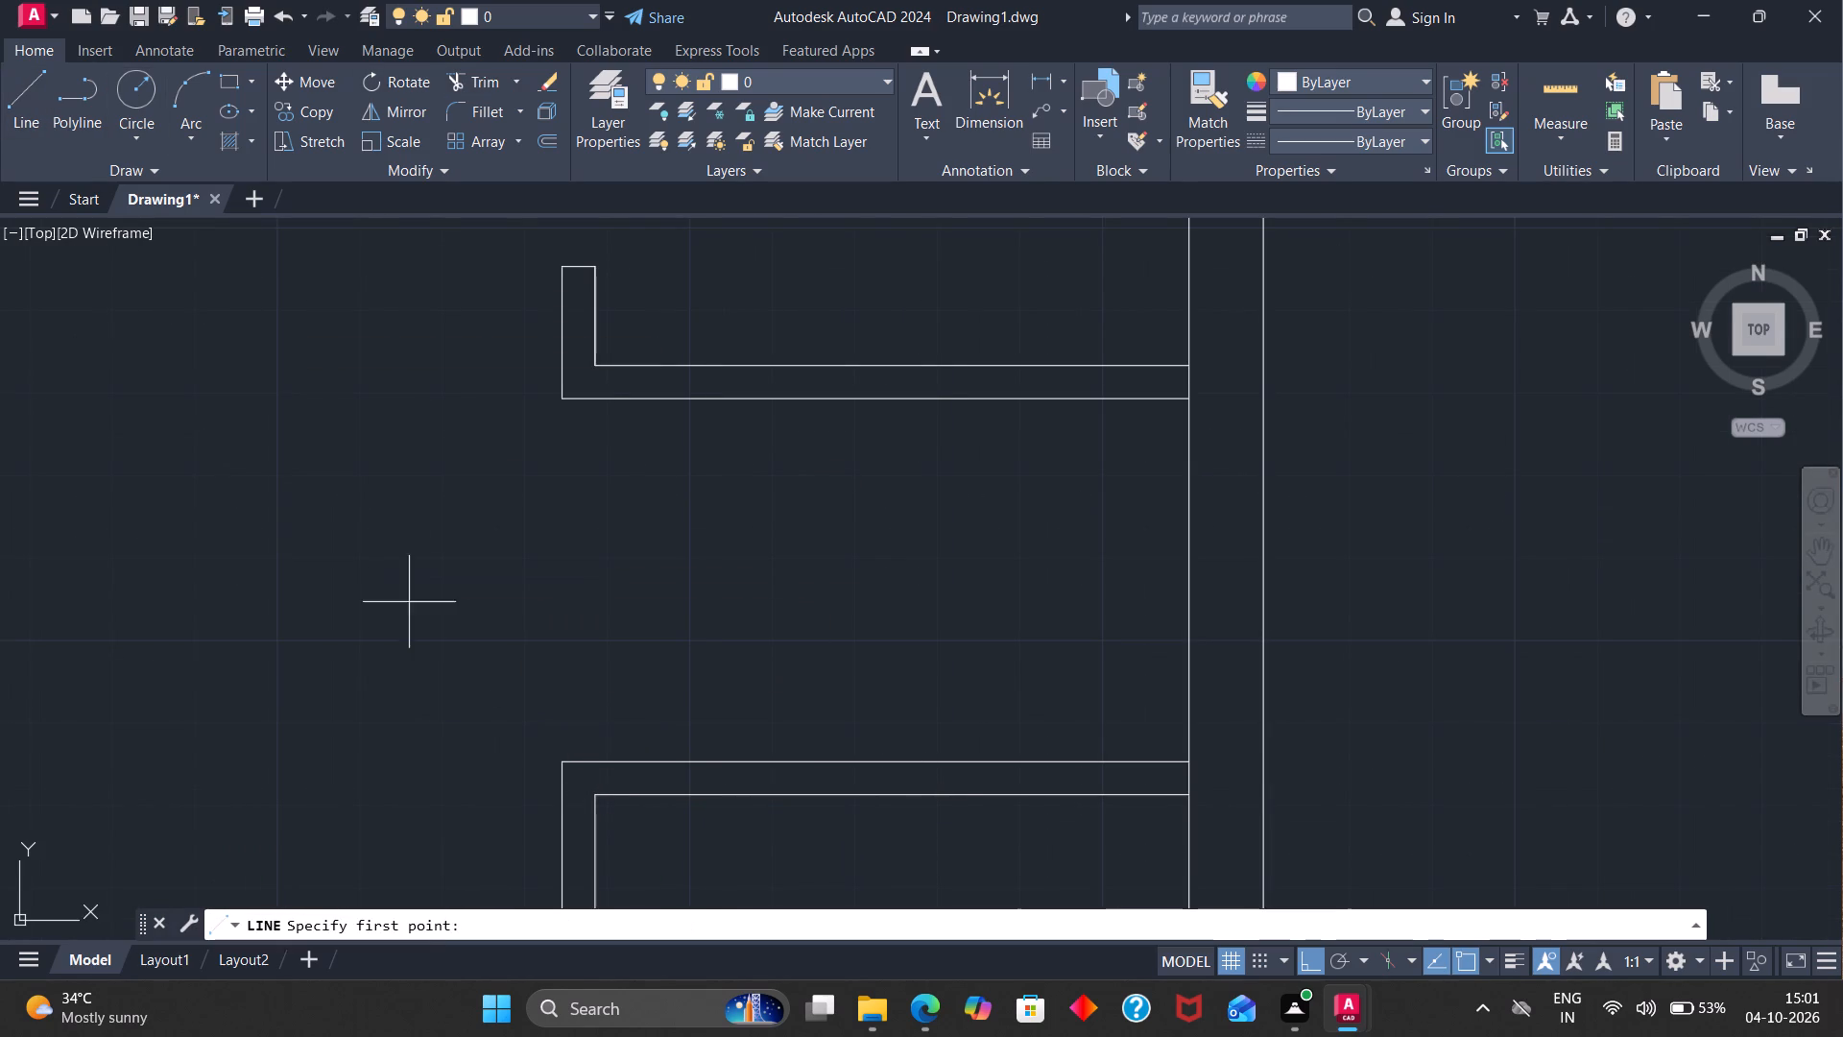
pyautogui.click(600, 801)
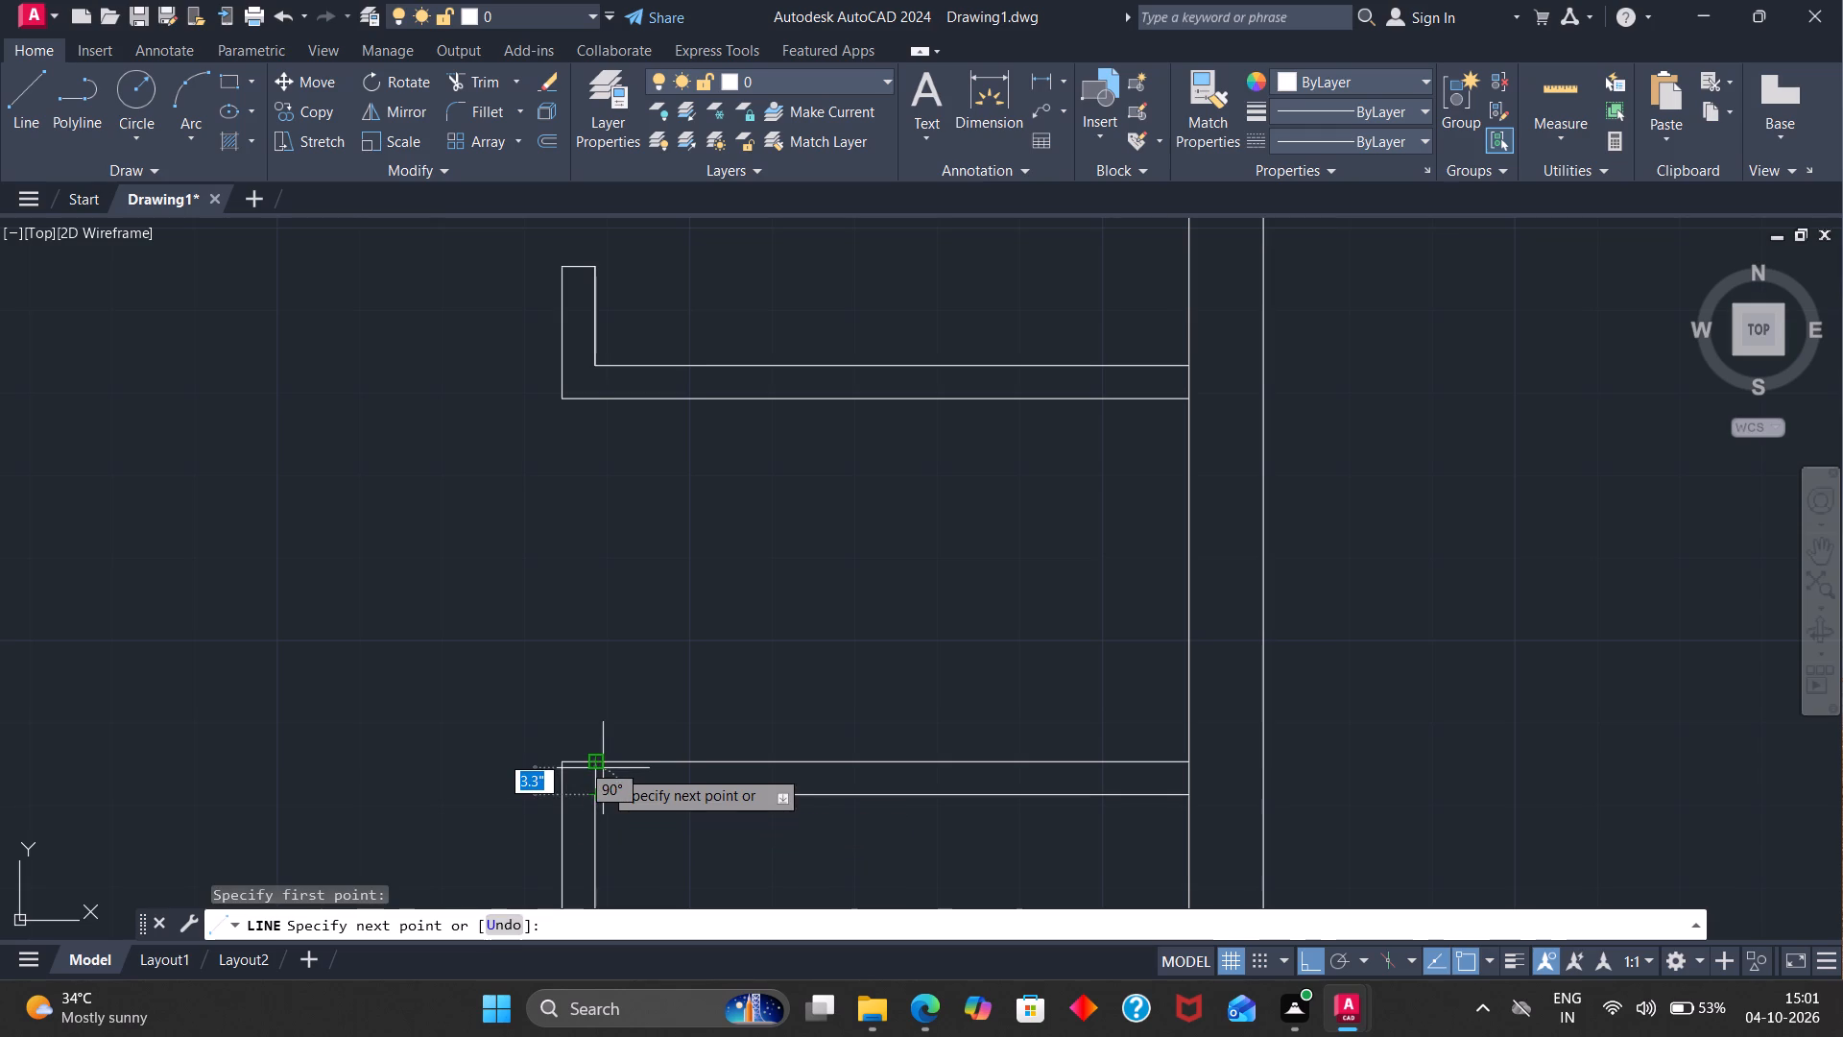
pyautogui.click(596, 762)
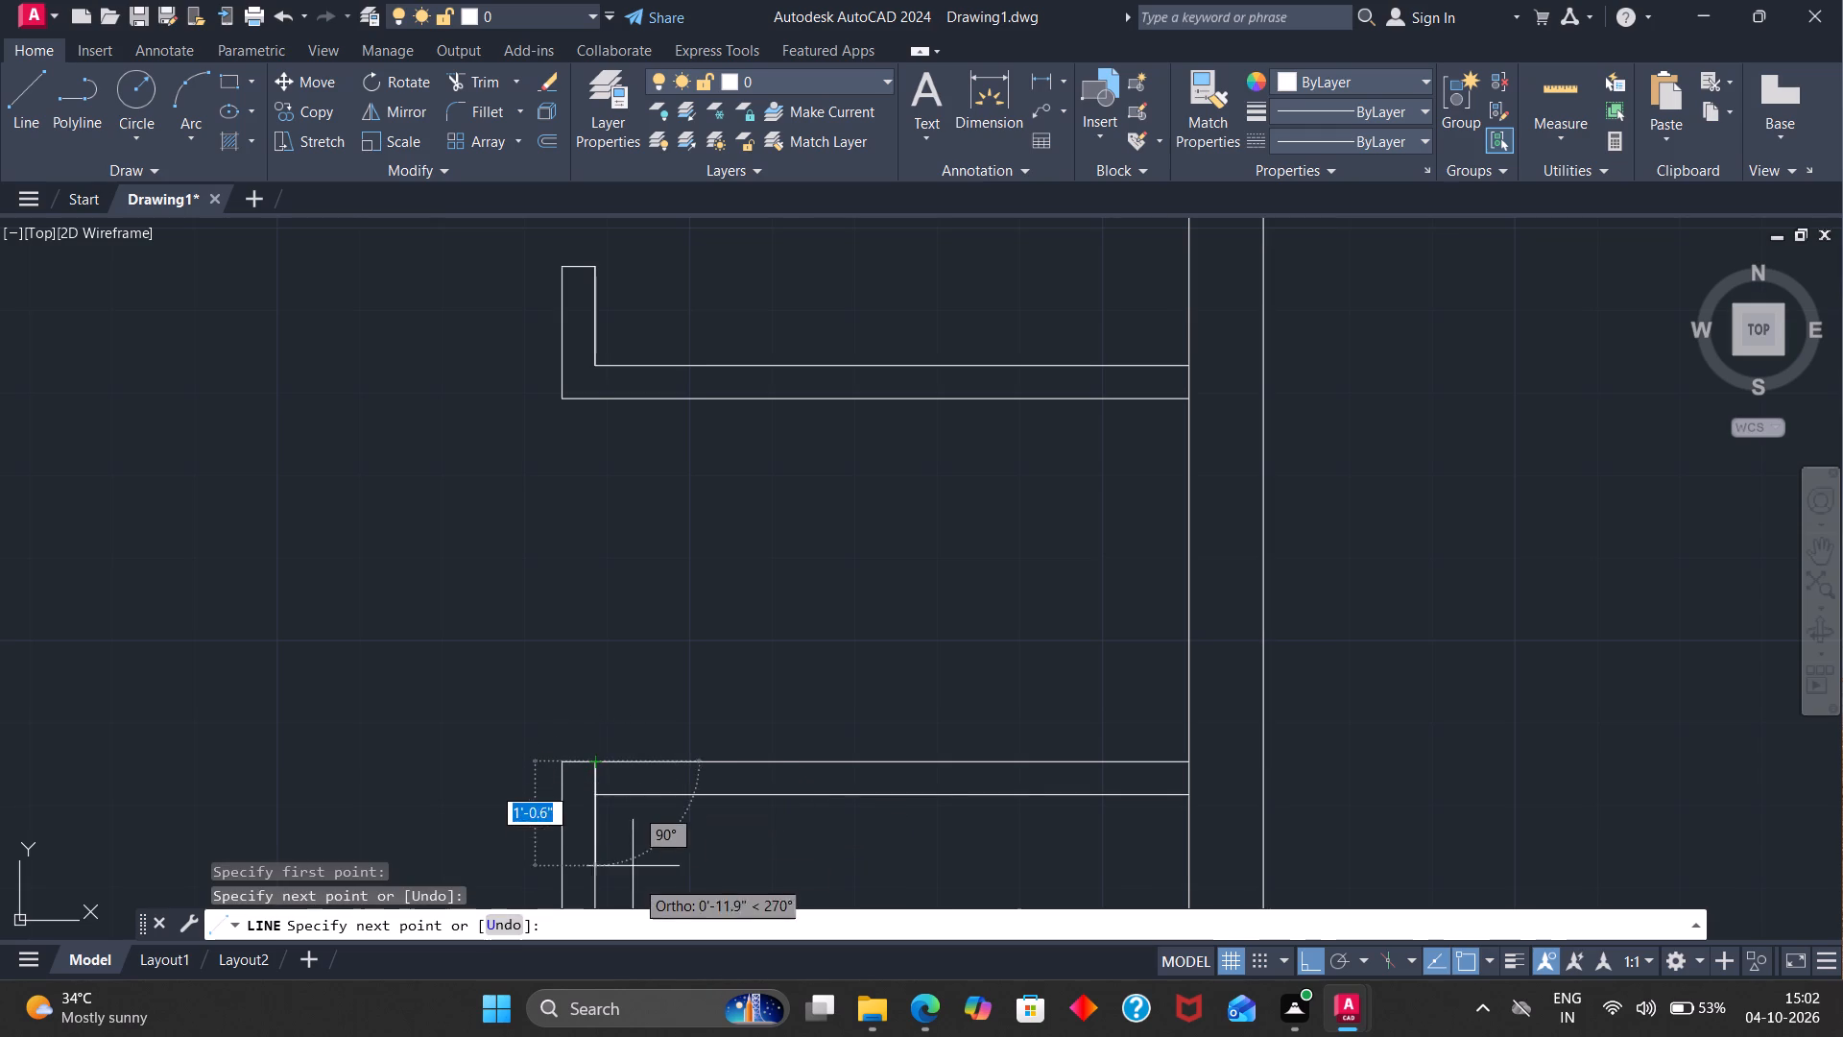
pyautogui.press('Escape')
# Offset the closing line 6" along the lower short partition toward the outer wall to mark the first door jamb.
pyautogui.press('o')
pyautogui.press('Return')
pyautogui.press('6')
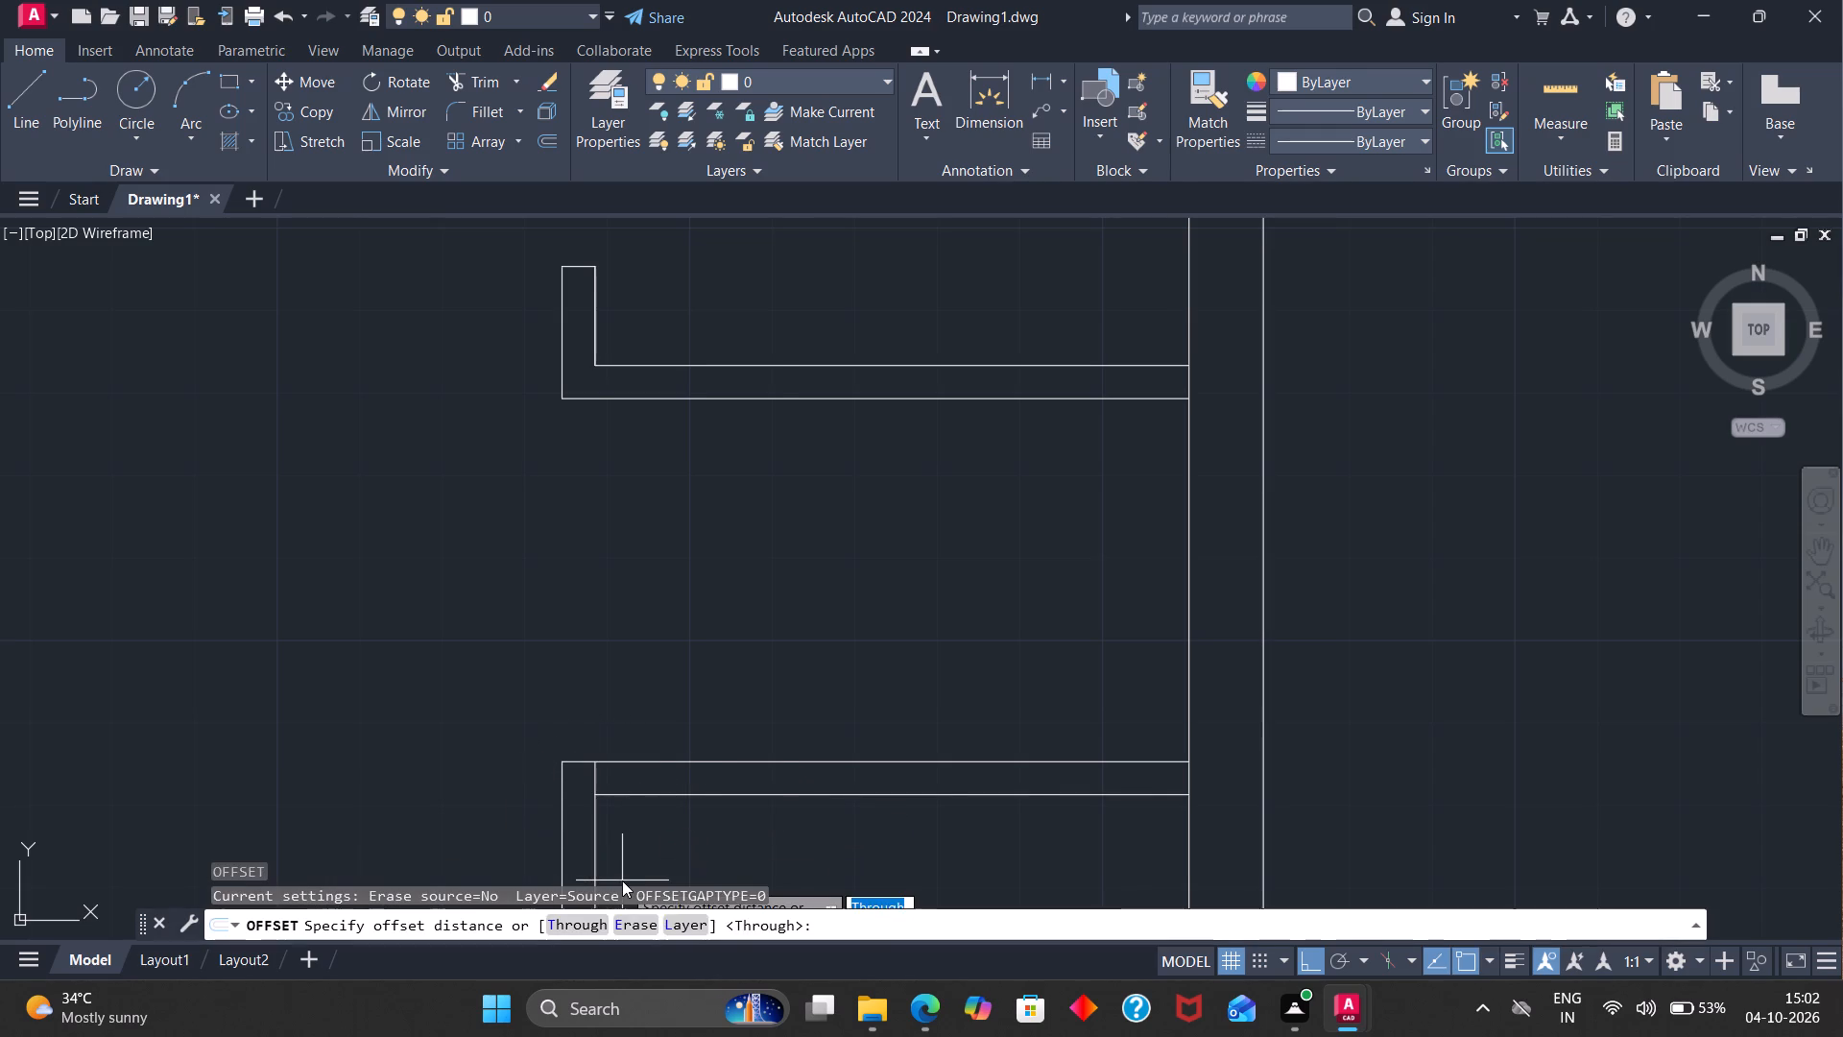
pyautogui.press('Return')
pyautogui.click(597, 783)
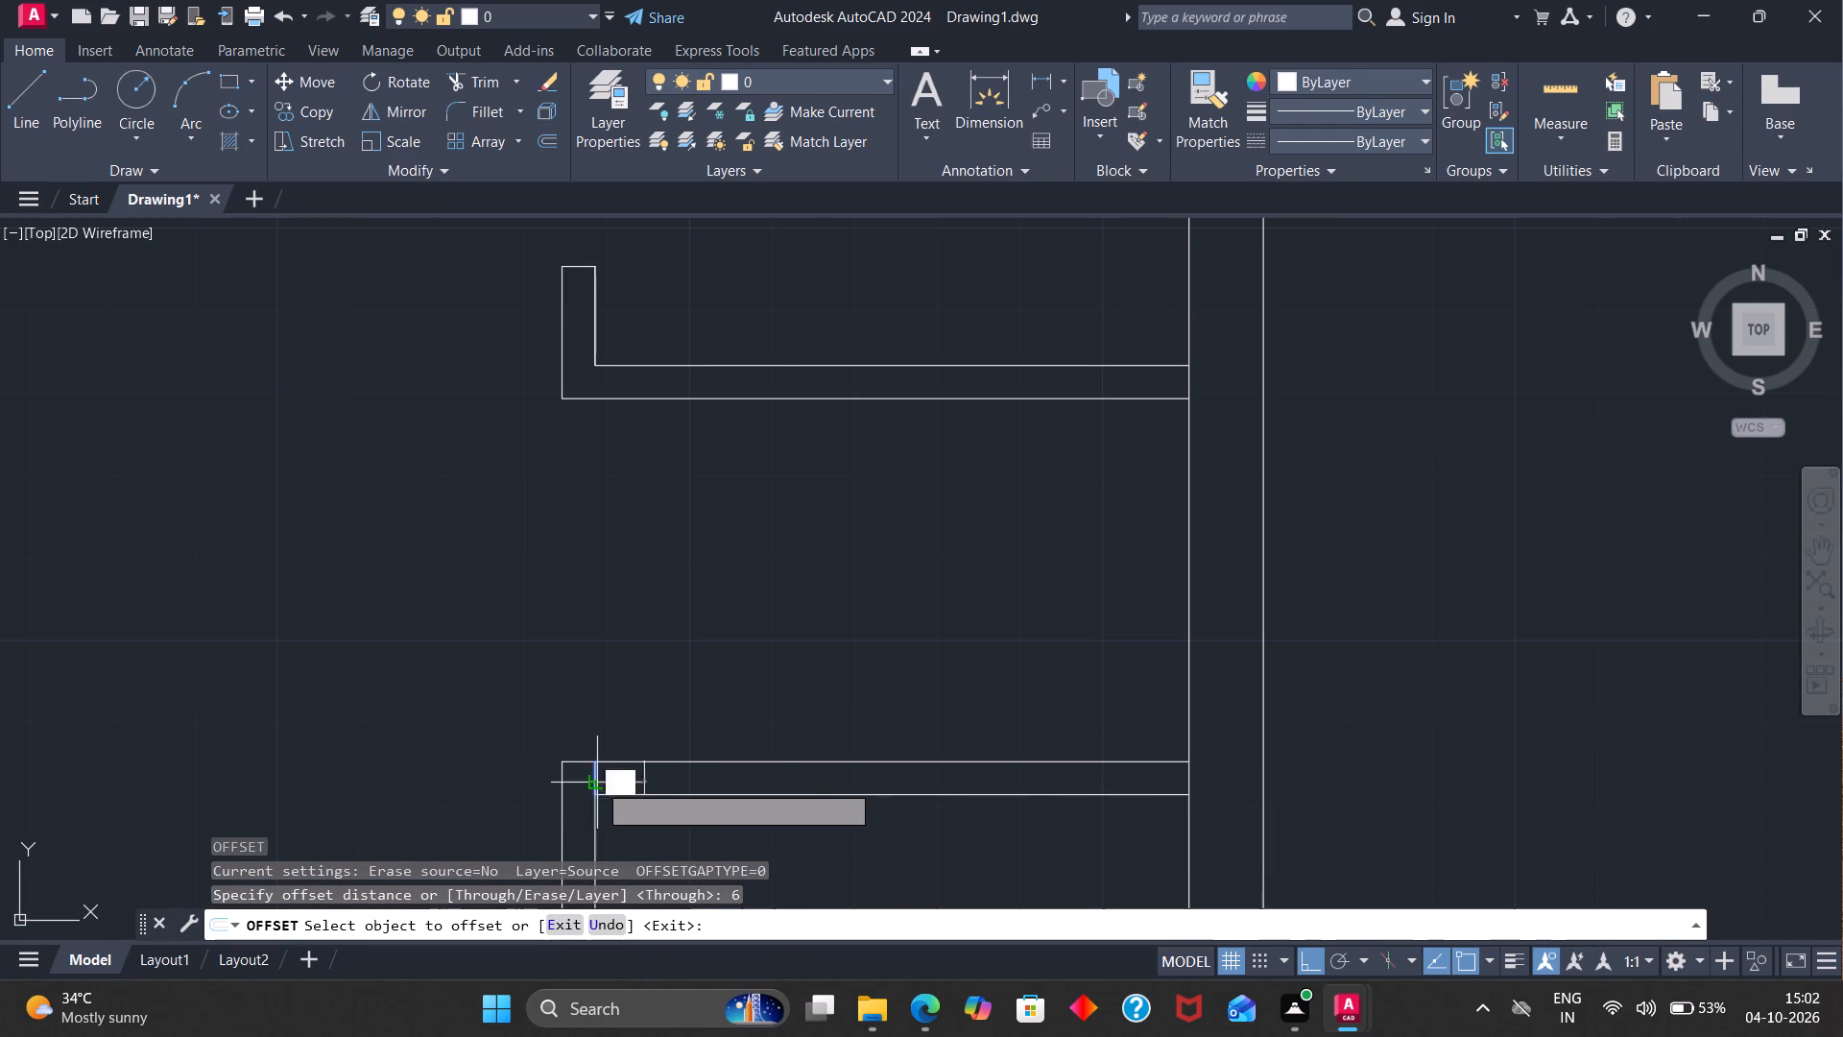
pyautogui.click(687, 788)
# Offset the jamb line 2'6" toward the outer wall along the lower short partition to mark the door width.
pyautogui.click(646, 775)
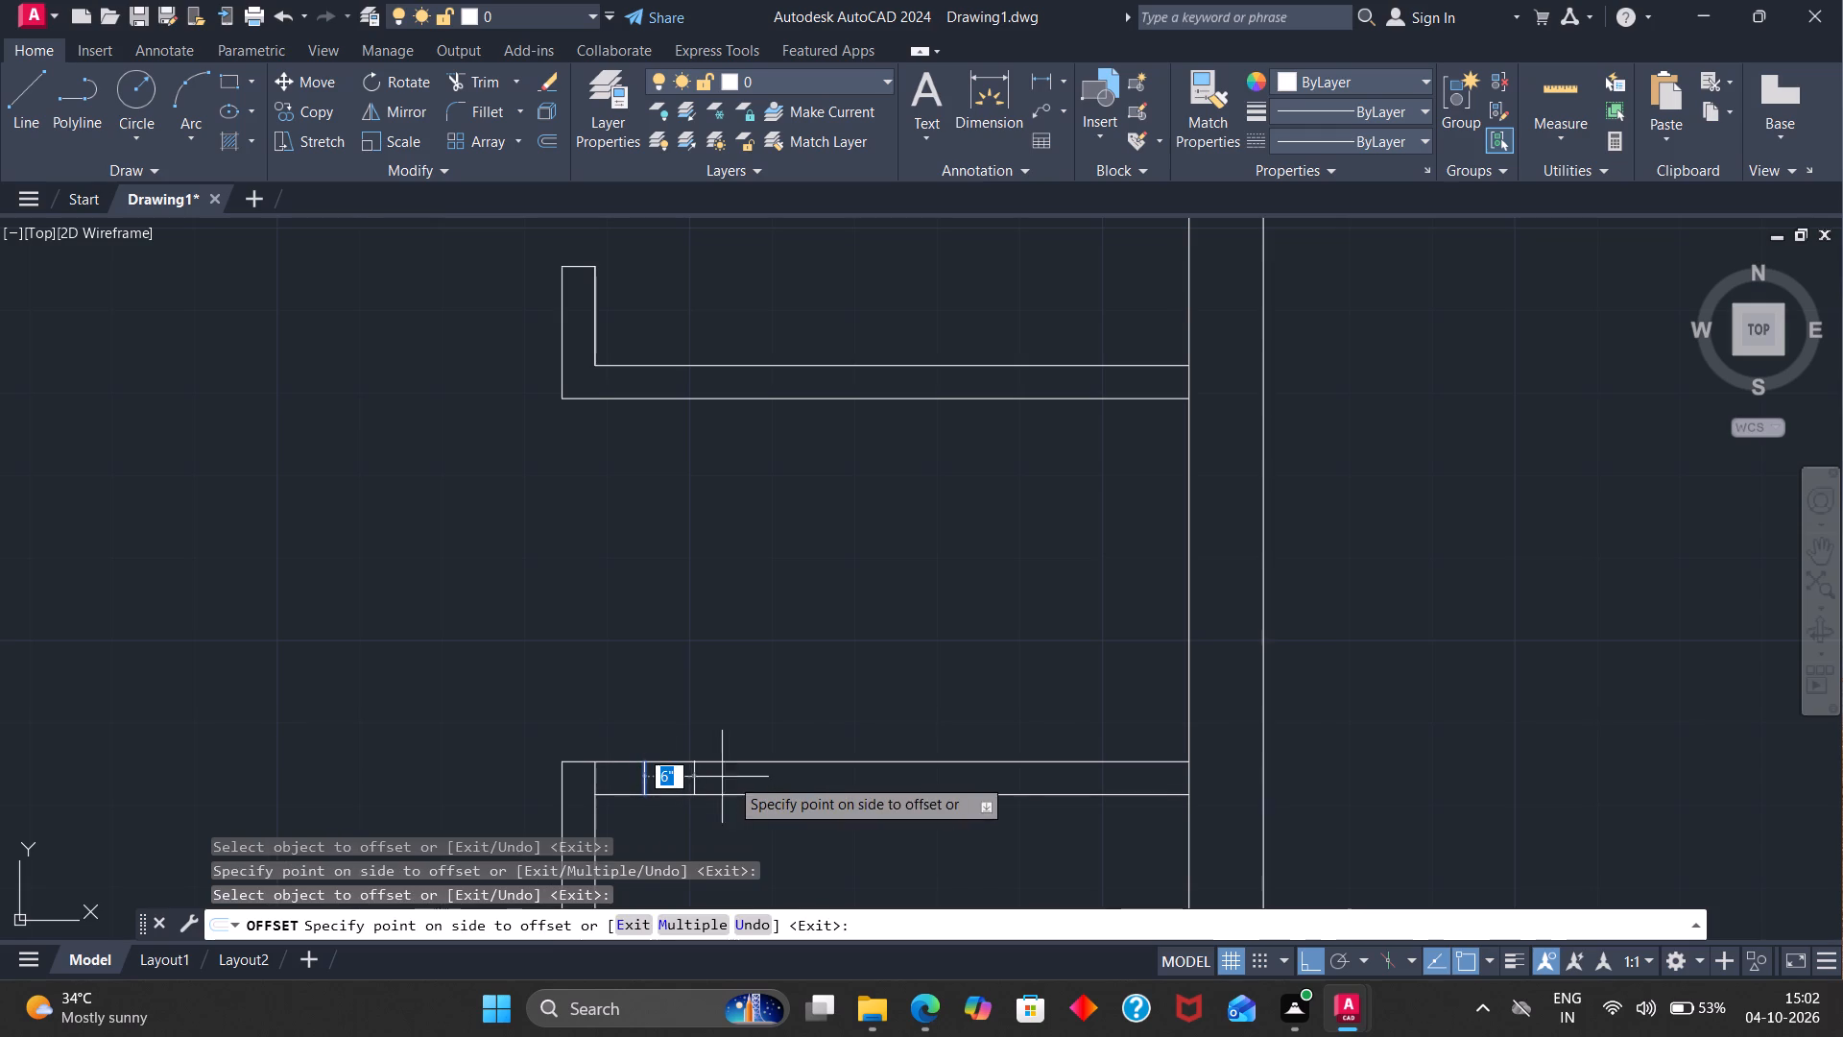
pyautogui.press('2')
pyautogui.press("'")
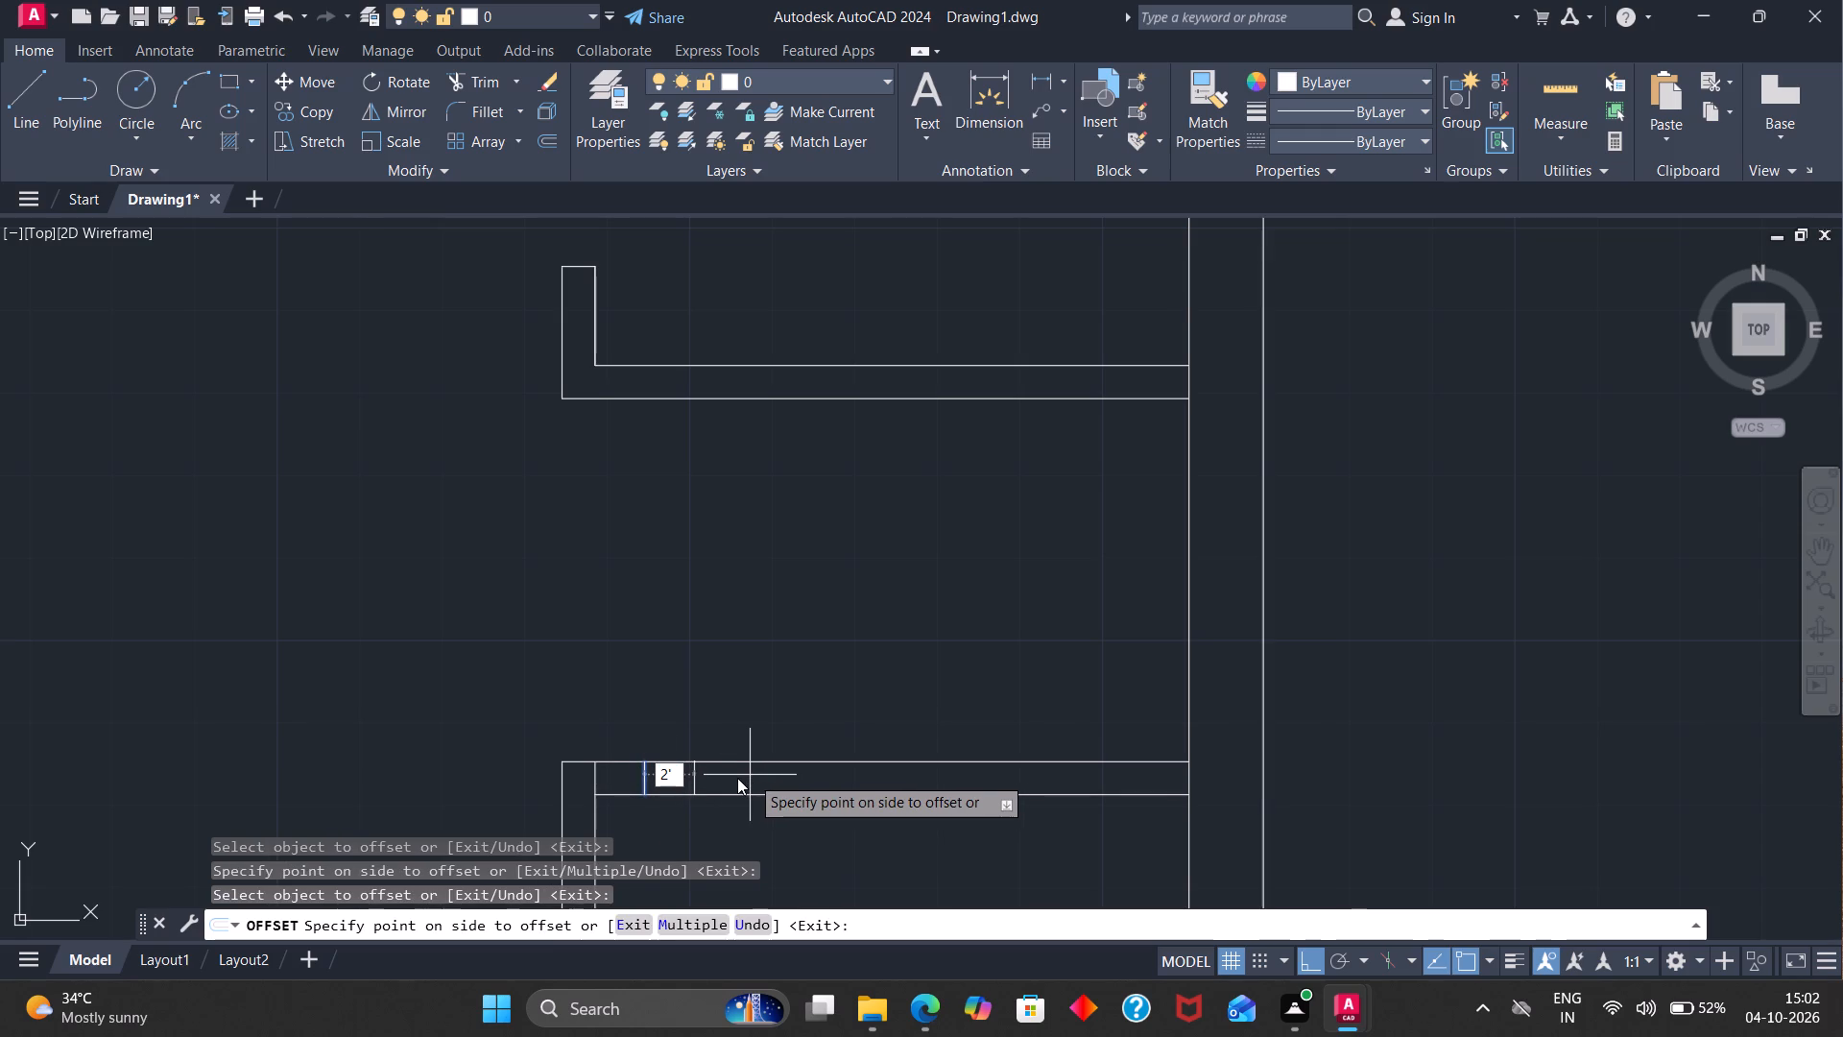
pyautogui.press('6')
pyautogui.hotkey('shift', '"')
pyautogui.press('Return')
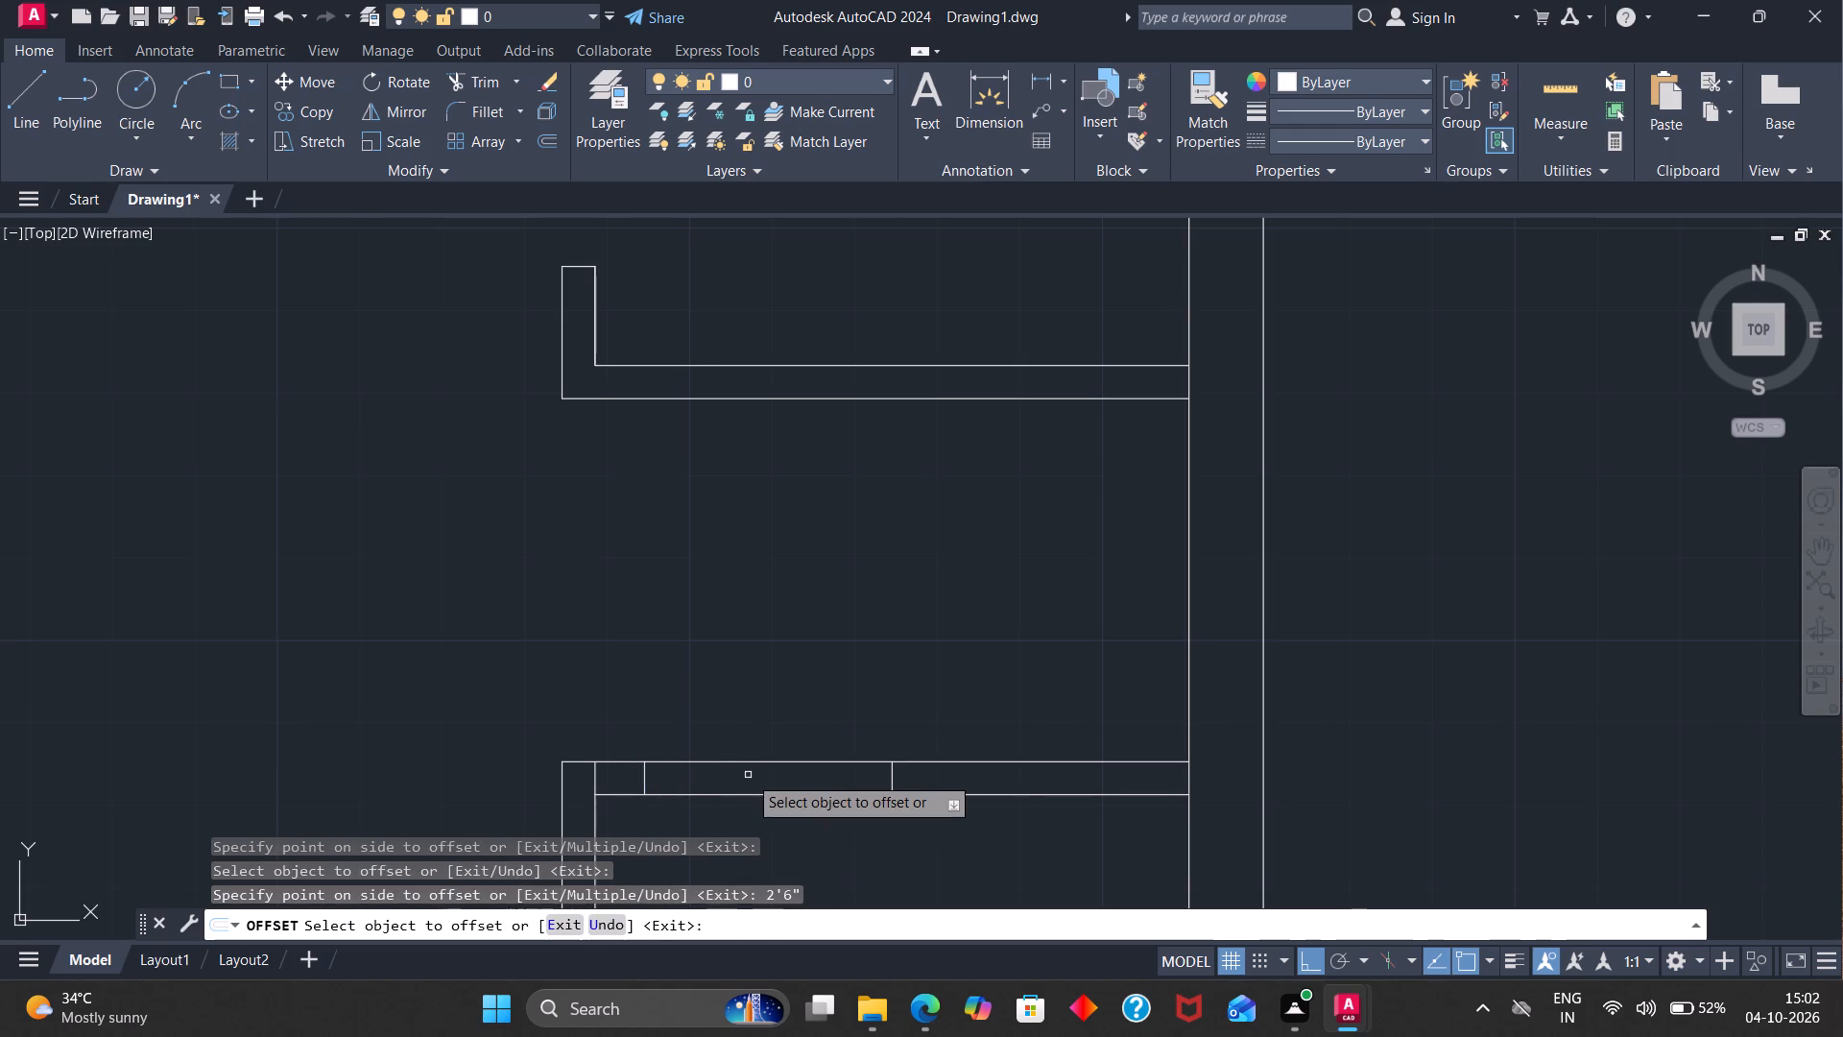
# Cut out the 2'6" door opening in the lower short partition and trim the short closing line at its corner.
pyautogui.click(503, 76)
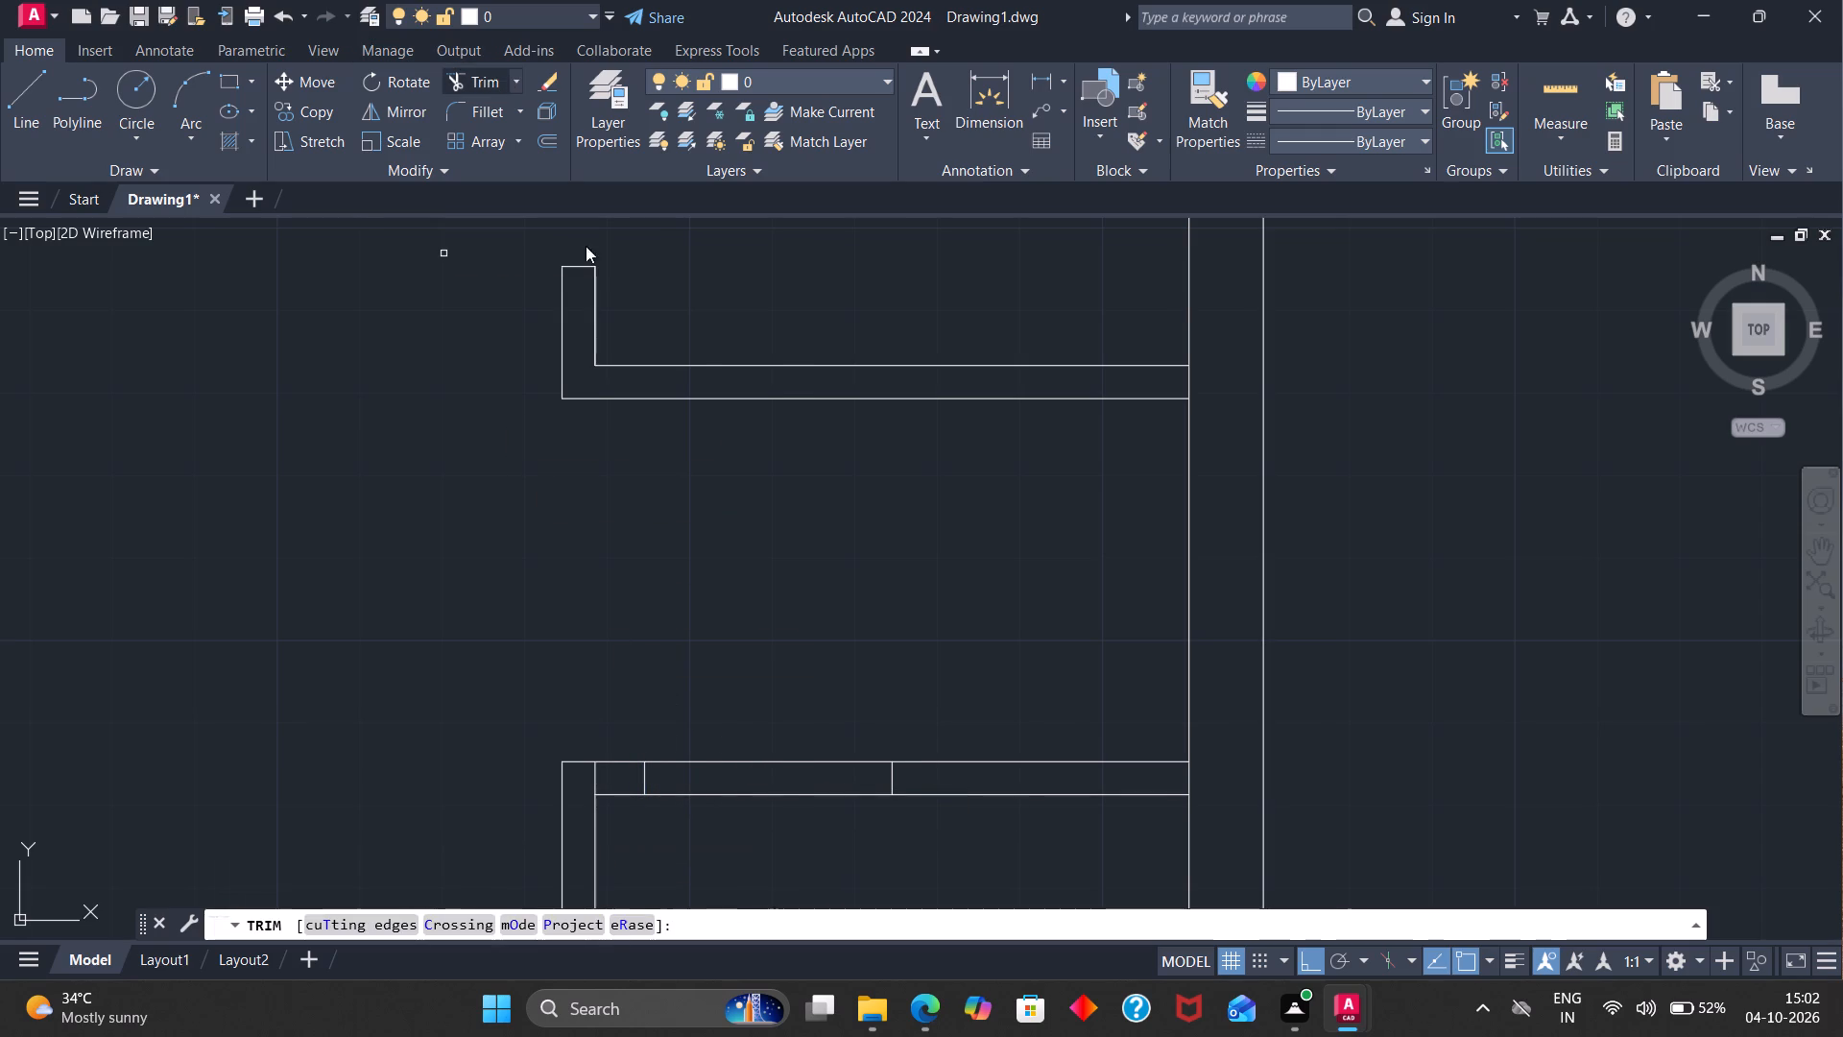
pyautogui.moveTo(788, 700); pyautogui.dragTo(775, 883)
pyautogui.scroll(2, 572, 785)
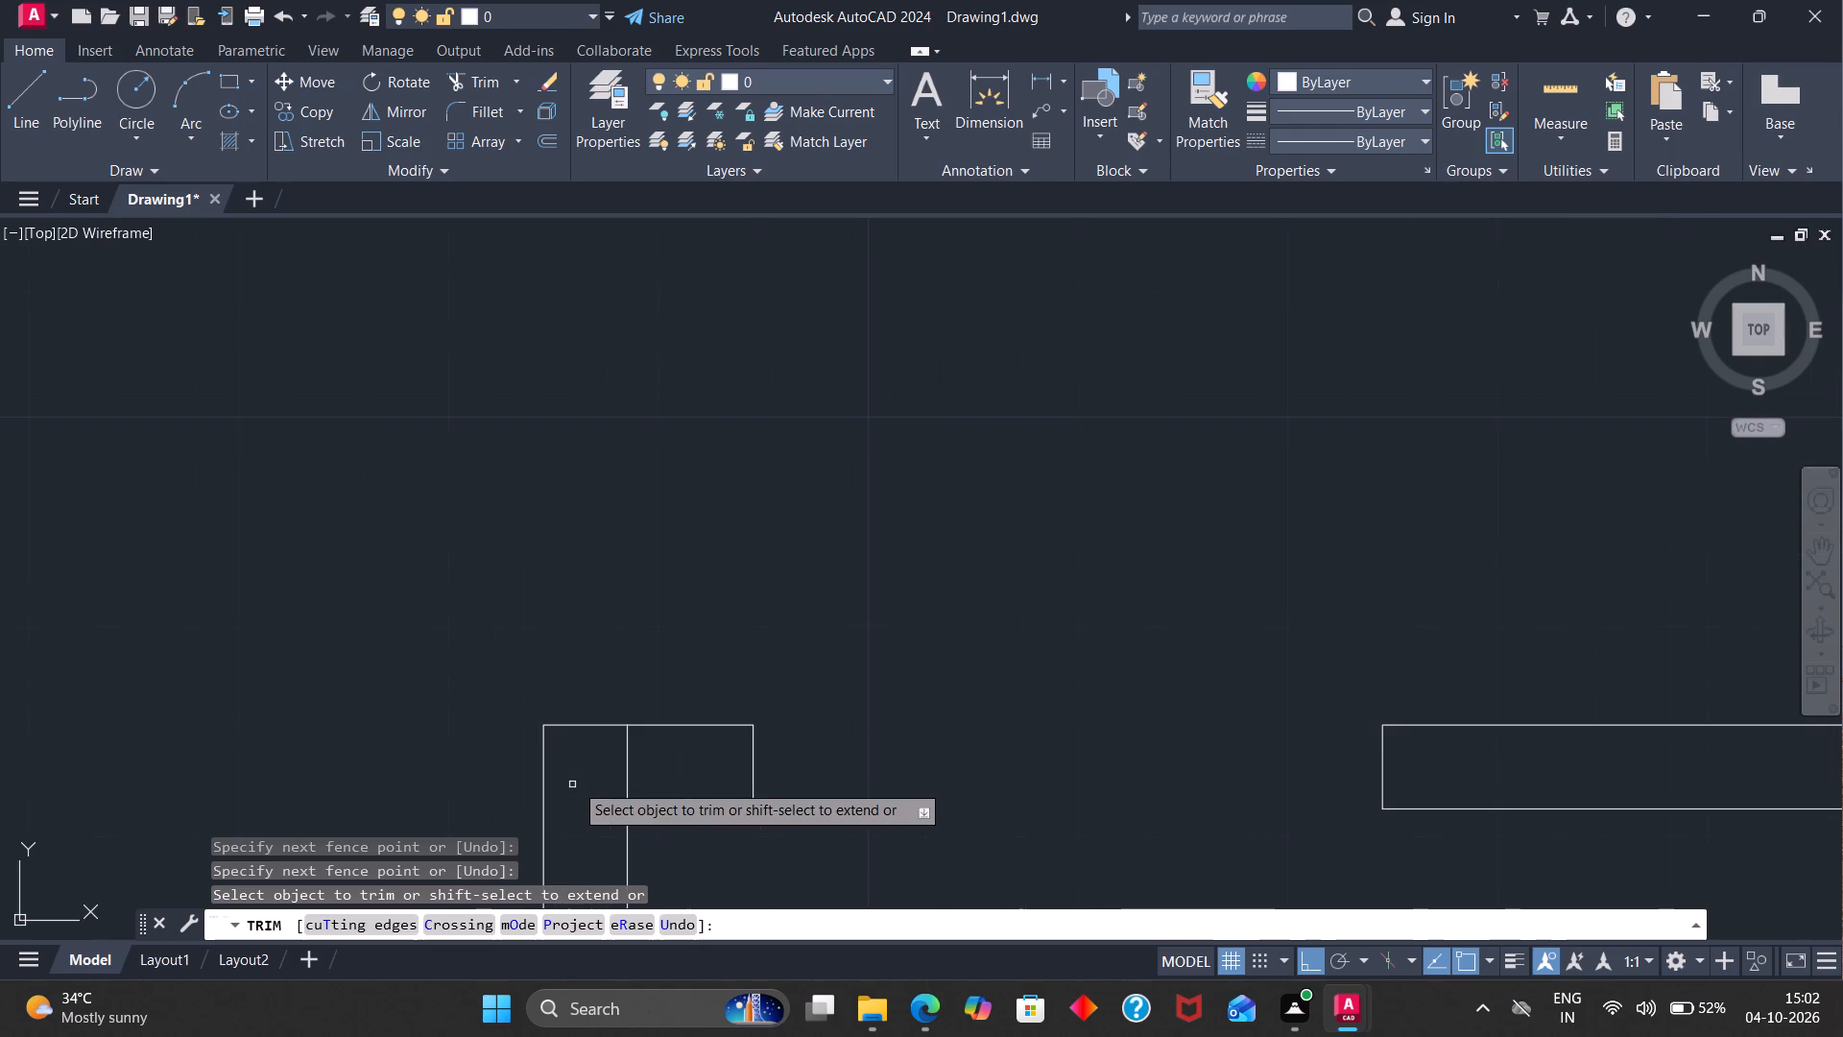
pyautogui.moveTo(657, 759); pyautogui.dragTo(596, 765)
# Extend the lower face line of the horizontal stub below the upper vertical partition to close the gap at the T-junction.
pyautogui.scroll(-8, 668, 728)
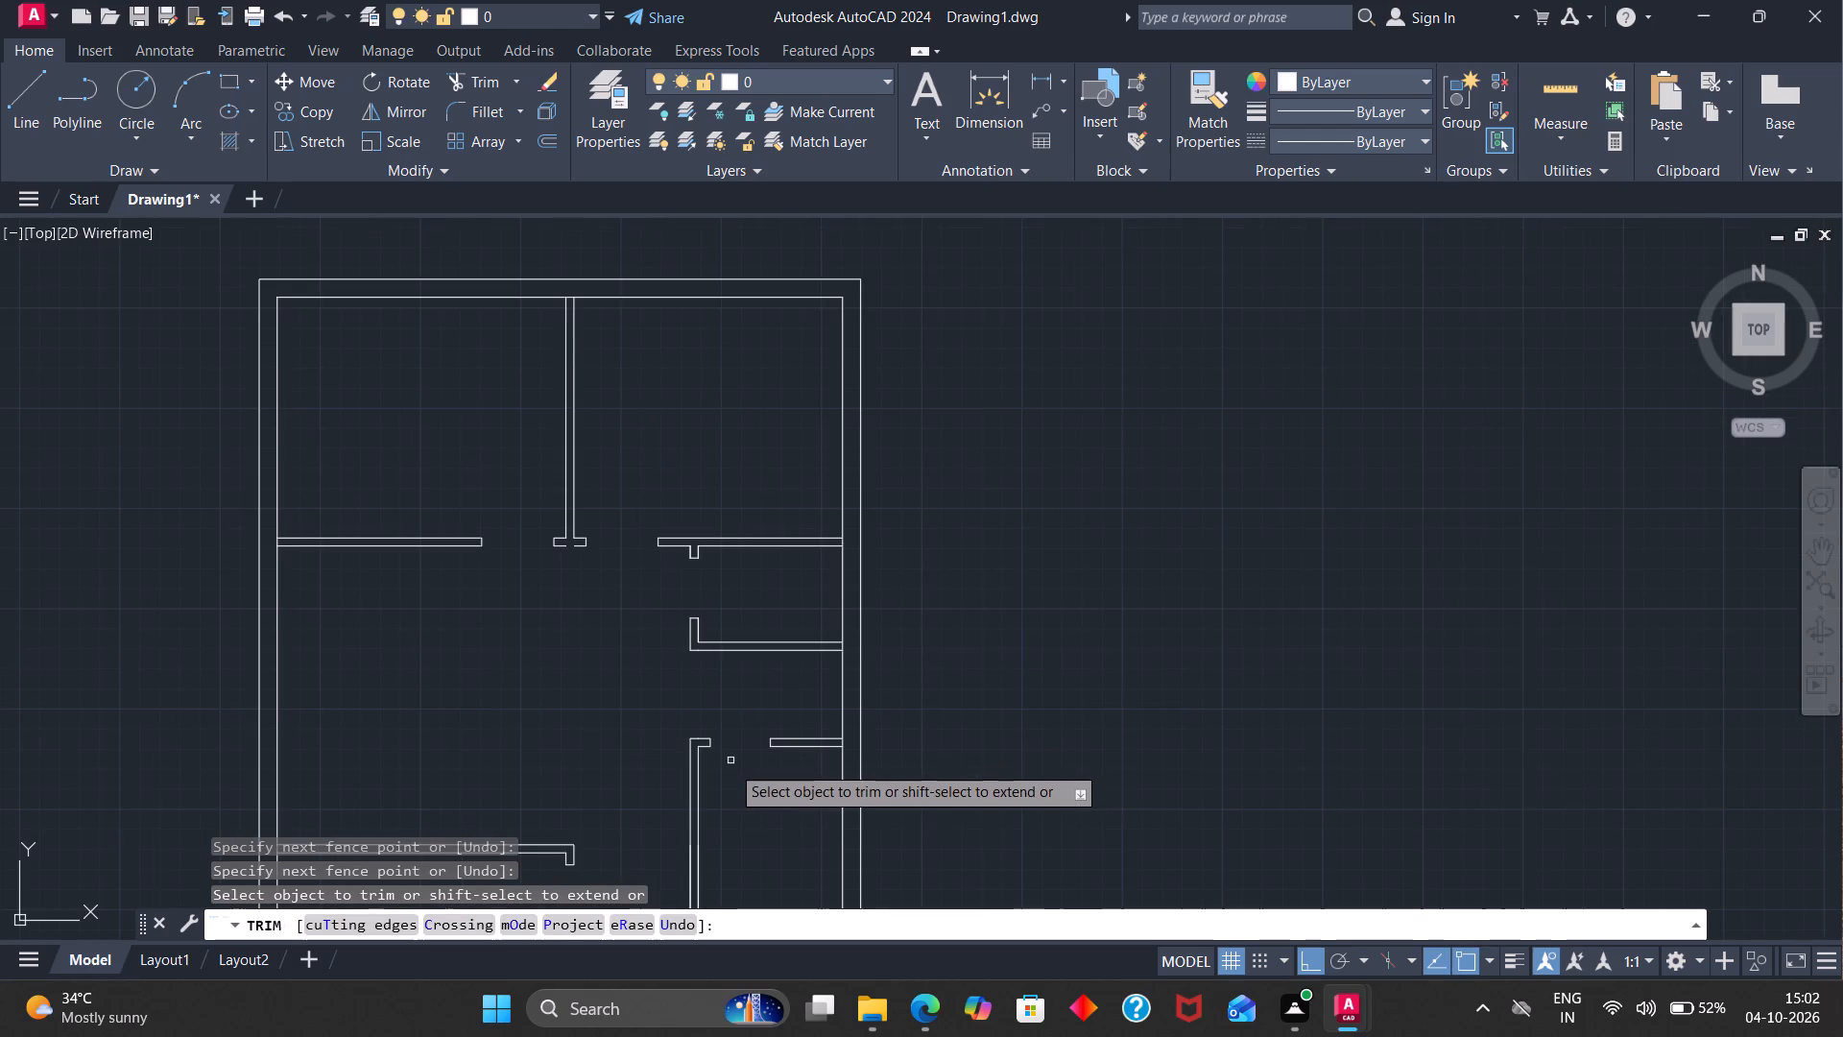
pyautogui.scroll(6, 557, 543)
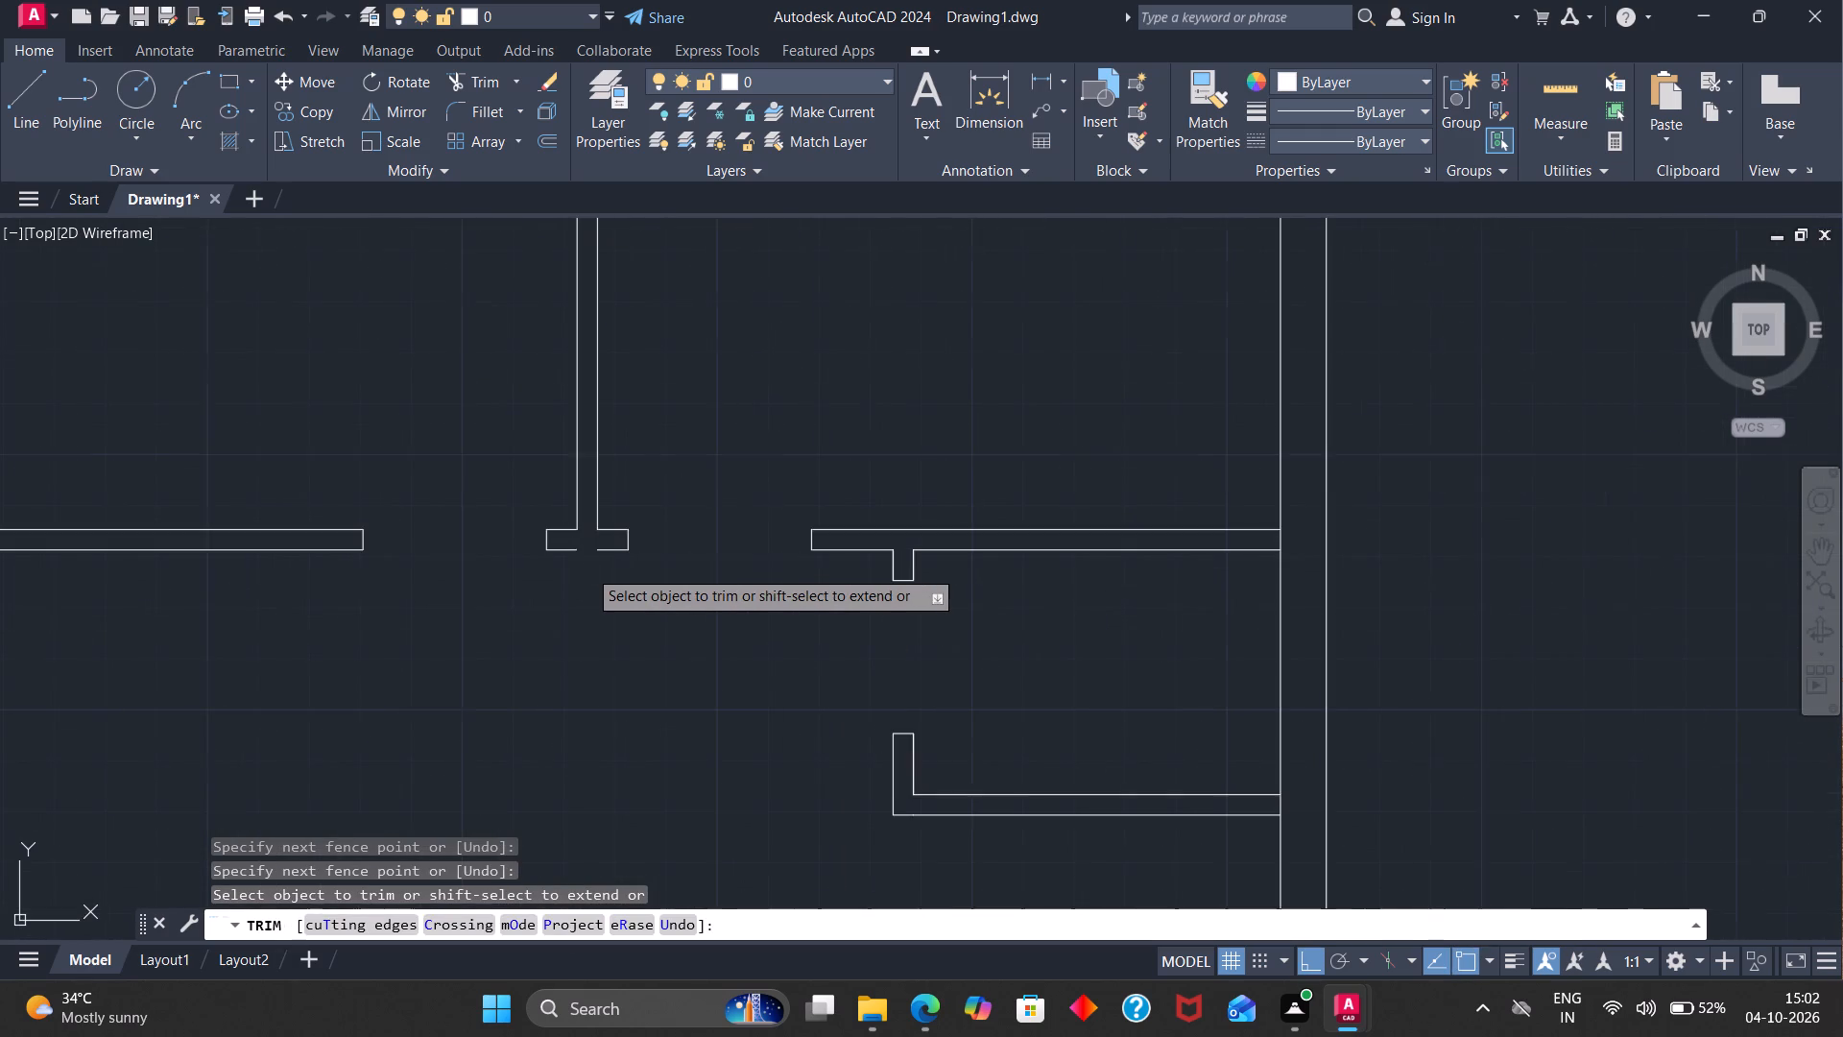
pyautogui.scroll(2, 587, 568)
pyautogui.click(28, 101)
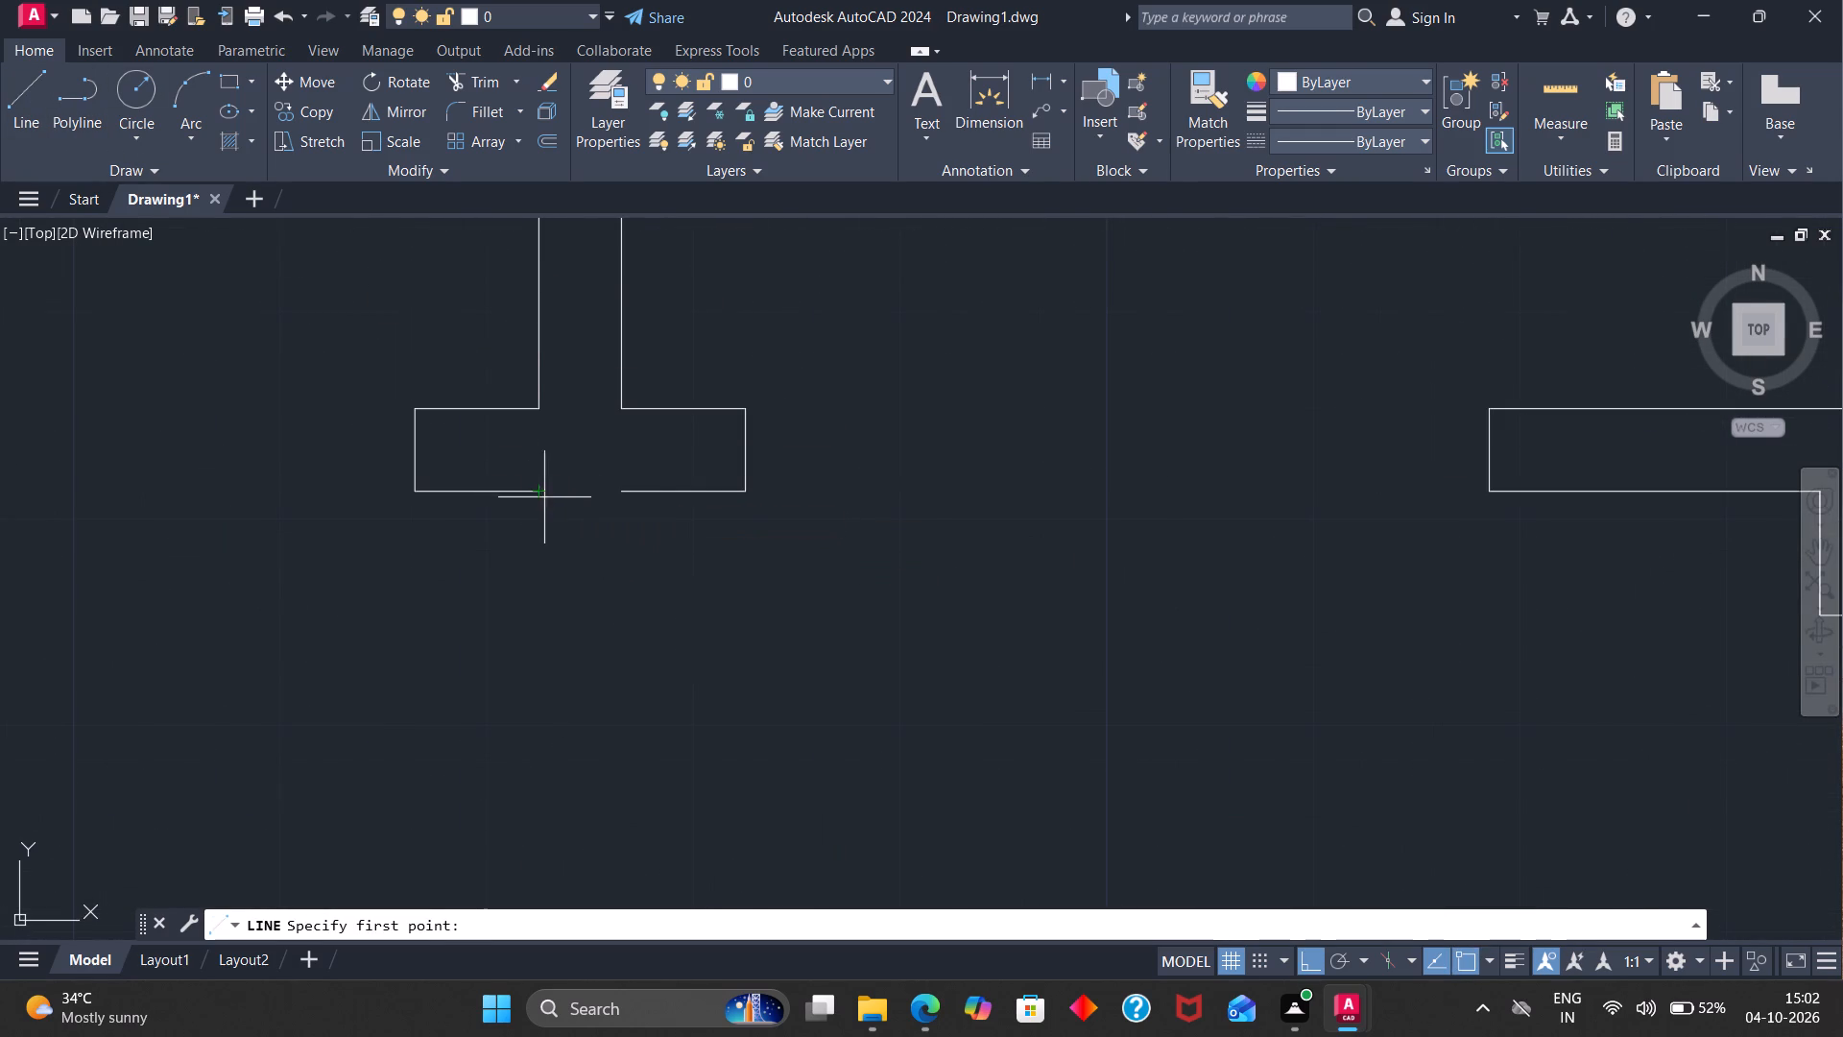
pyautogui.press('Escape')
pyautogui.write('ex')
pyautogui.press('Return')
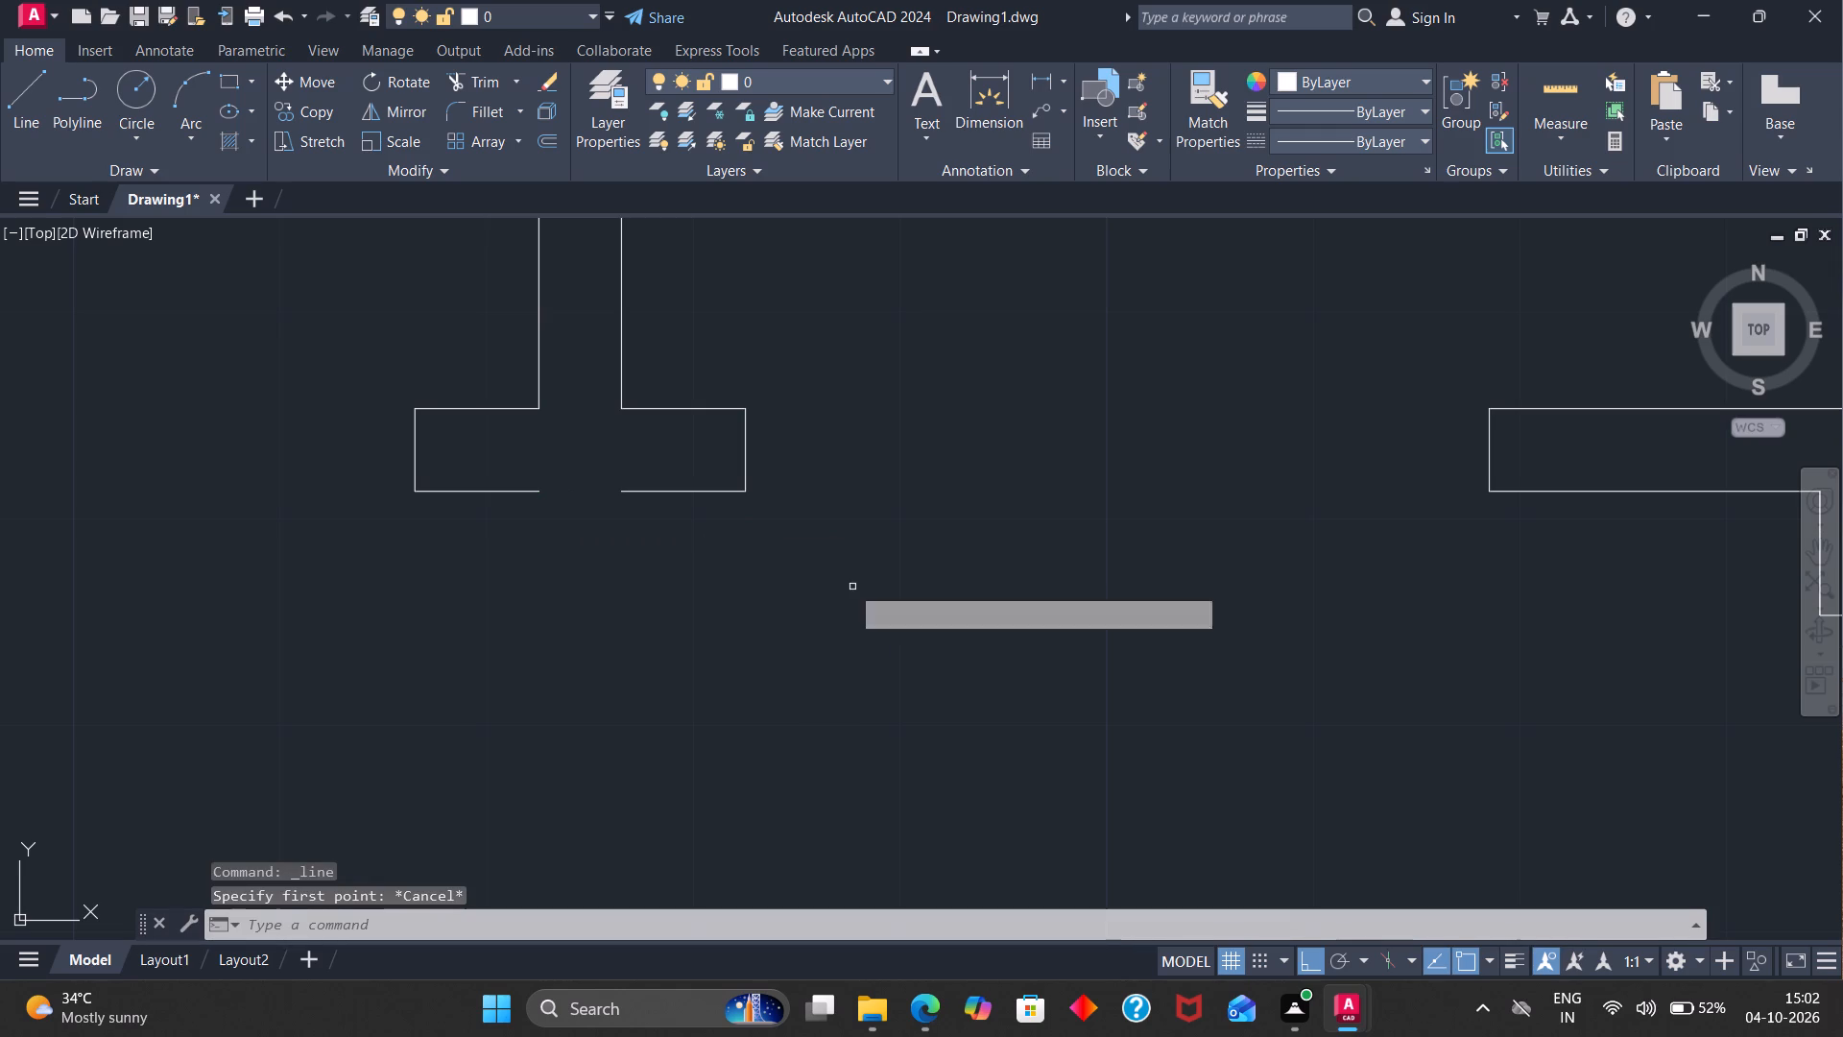
pyautogui.click(526, 491)
# Look over the whole floor plan to check the wall junctions and door openings.
pyautogui.scroll(-1, 959, 638)
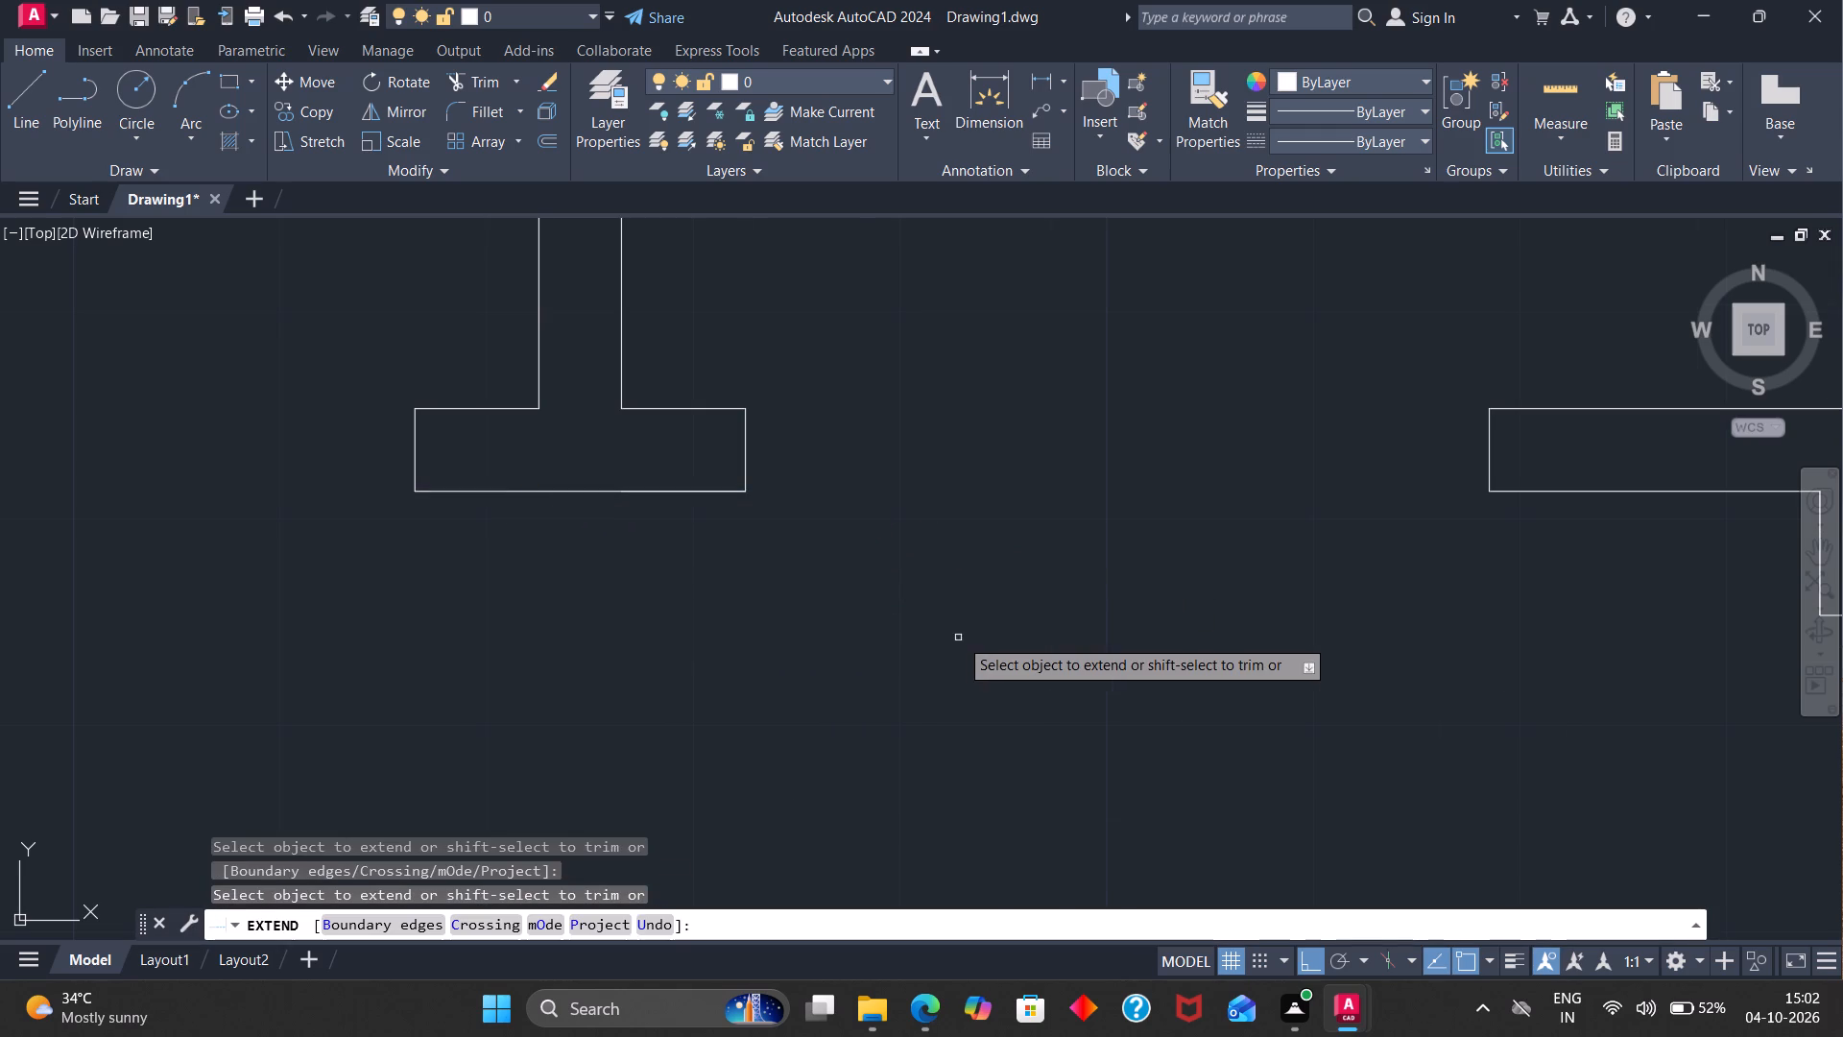
pyautogui.scroll(-4, 960, 638)
pyautogui.scroll(-1, 1108, 761)
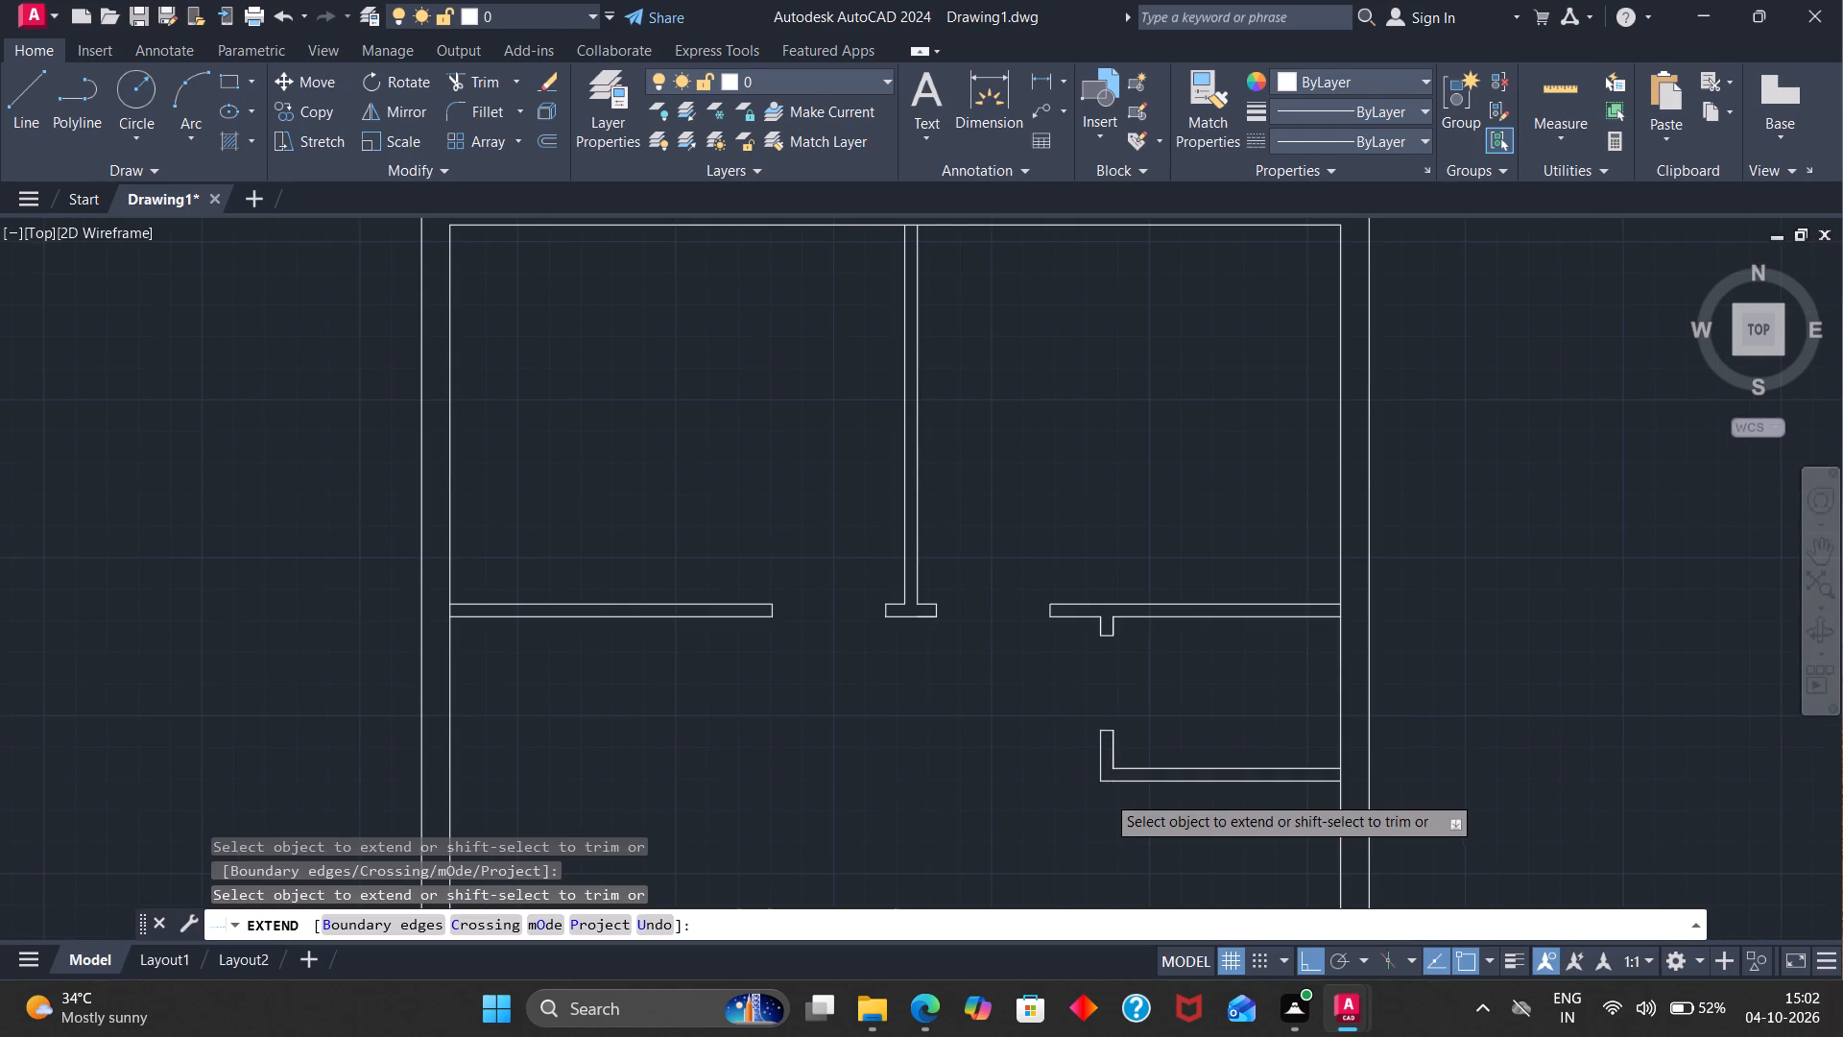
pyautogui.scroll(-2, 1380, 829)
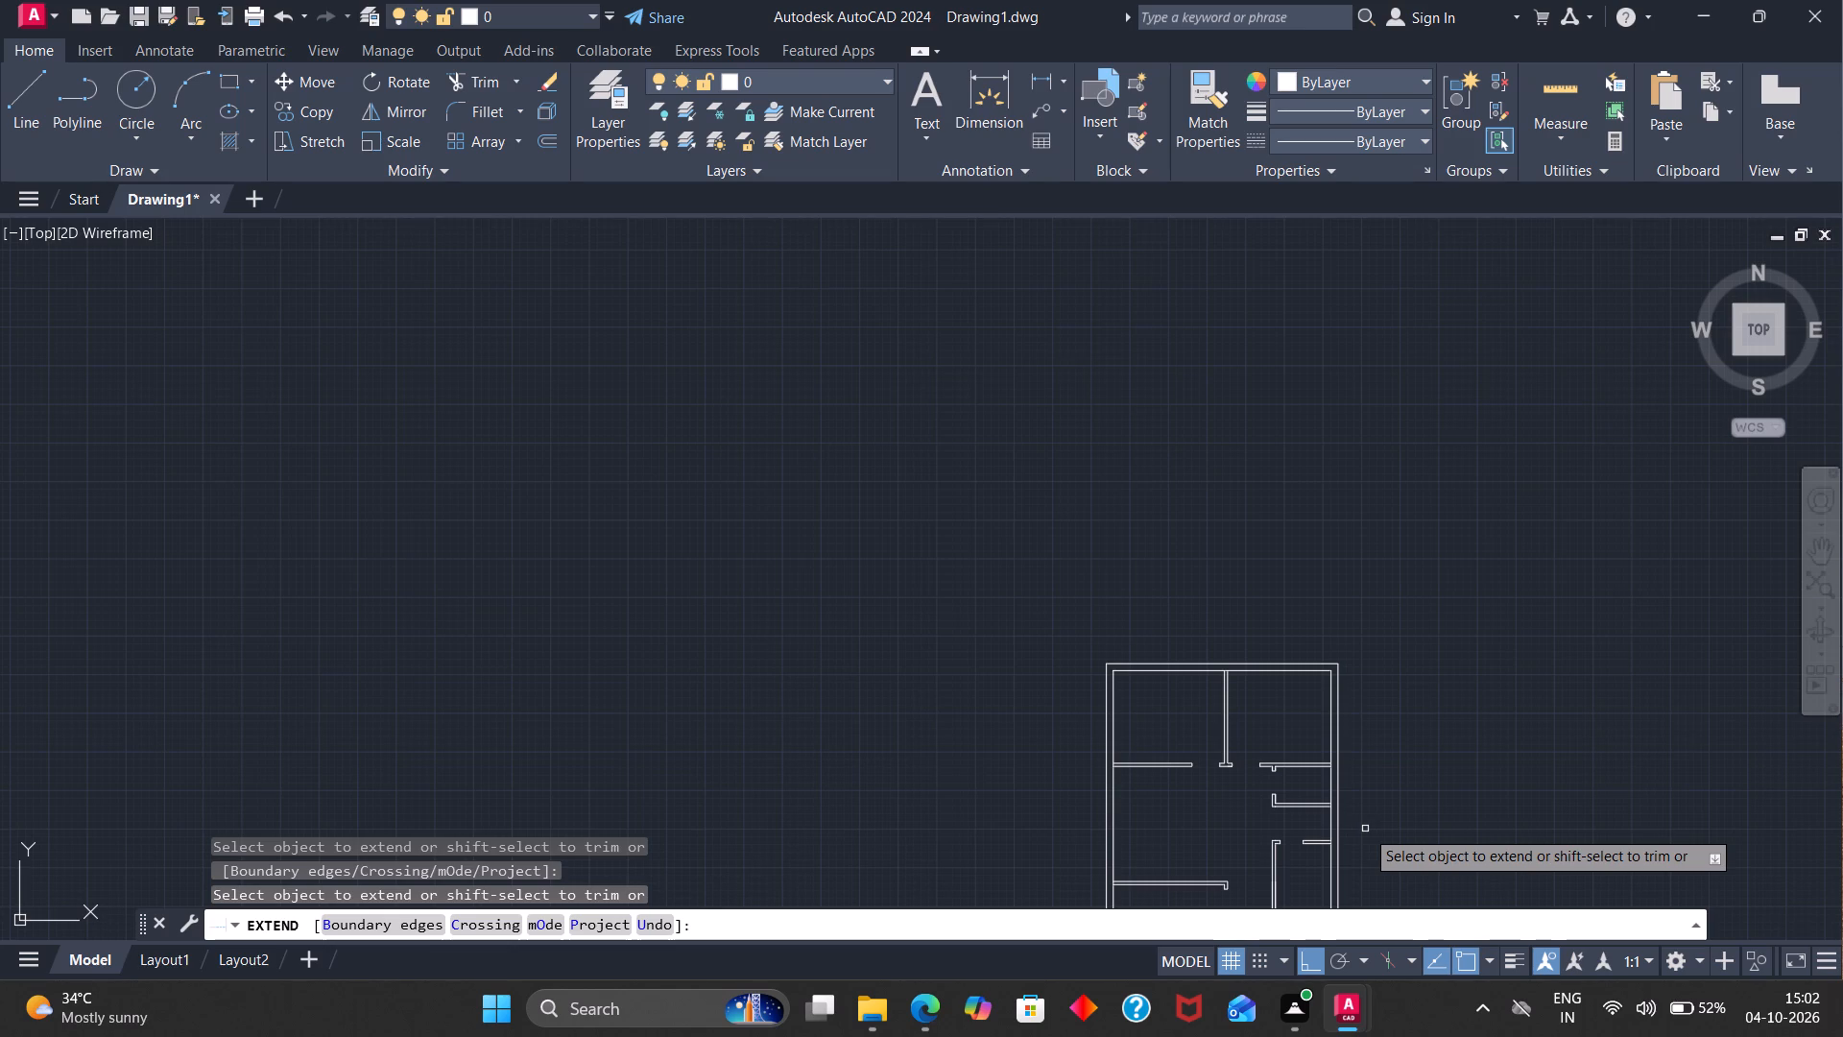
pyautogui.scroll(-3, 1317, 844)
pyautogui.scroll(4, 1304, 893)
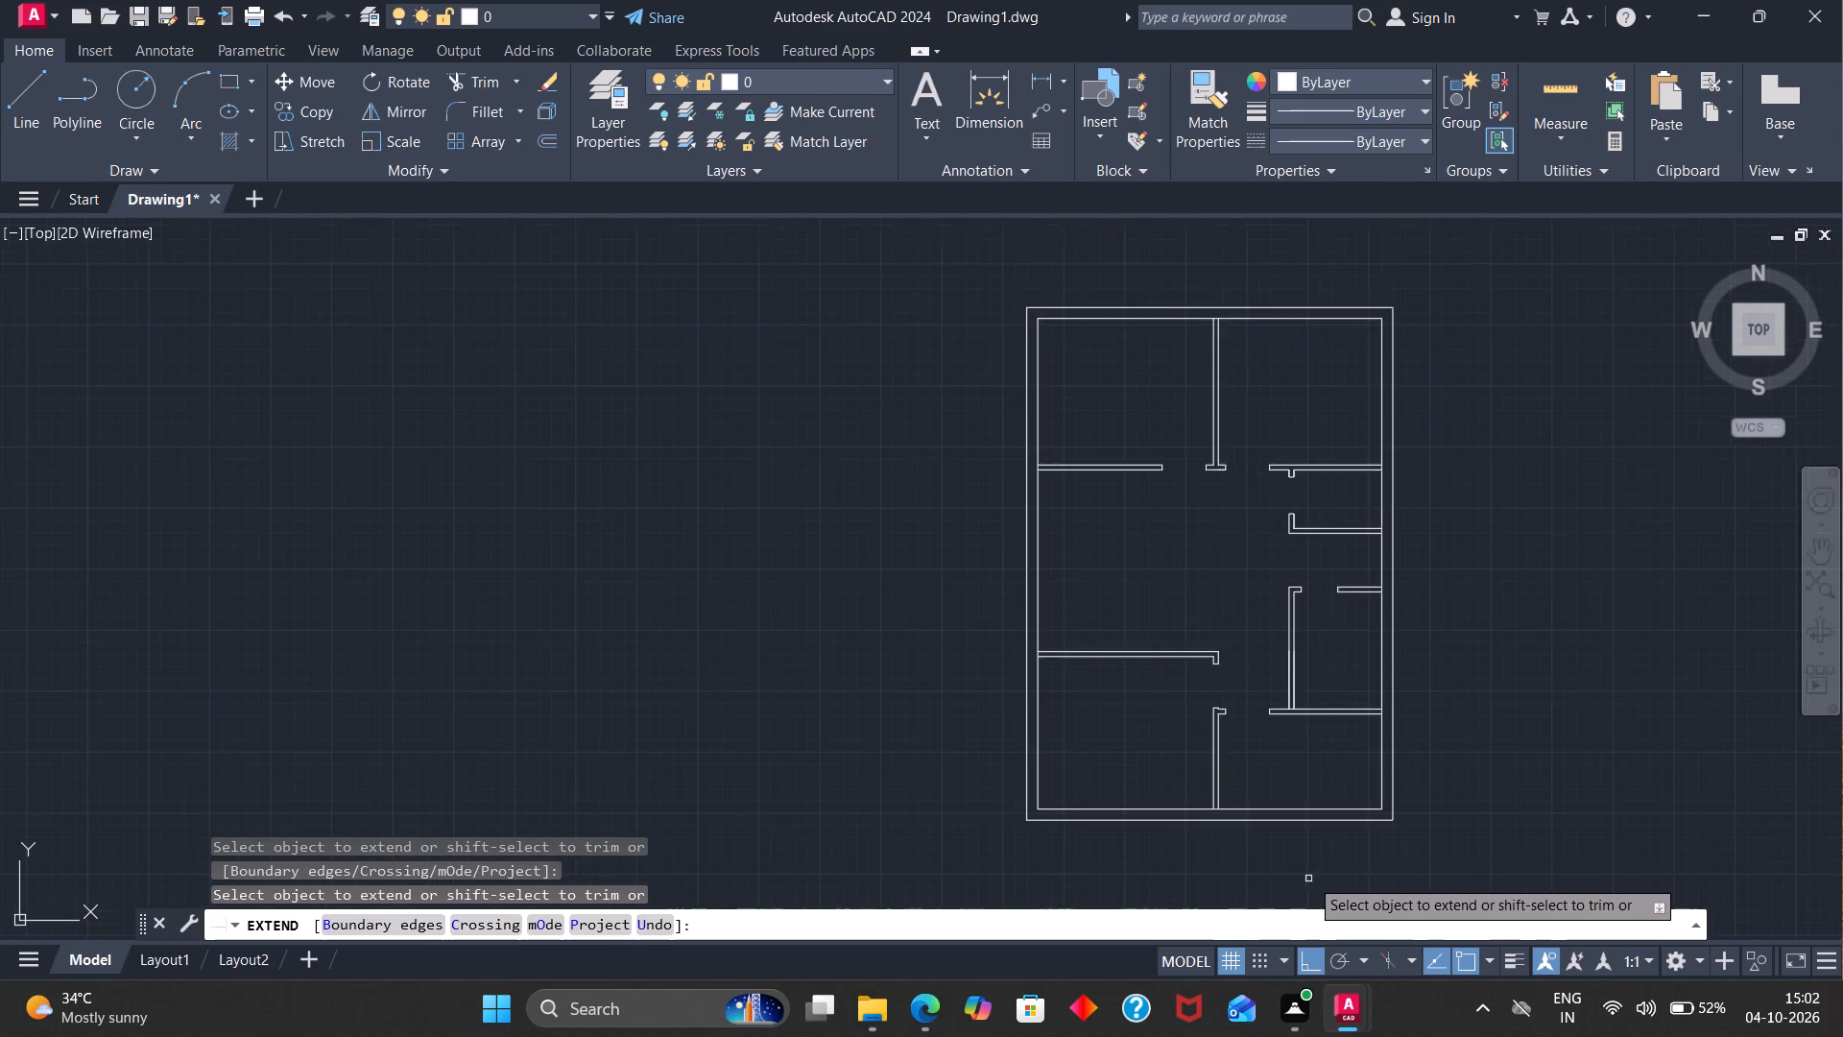
pyautogui.scroll(1, 1320, 847)
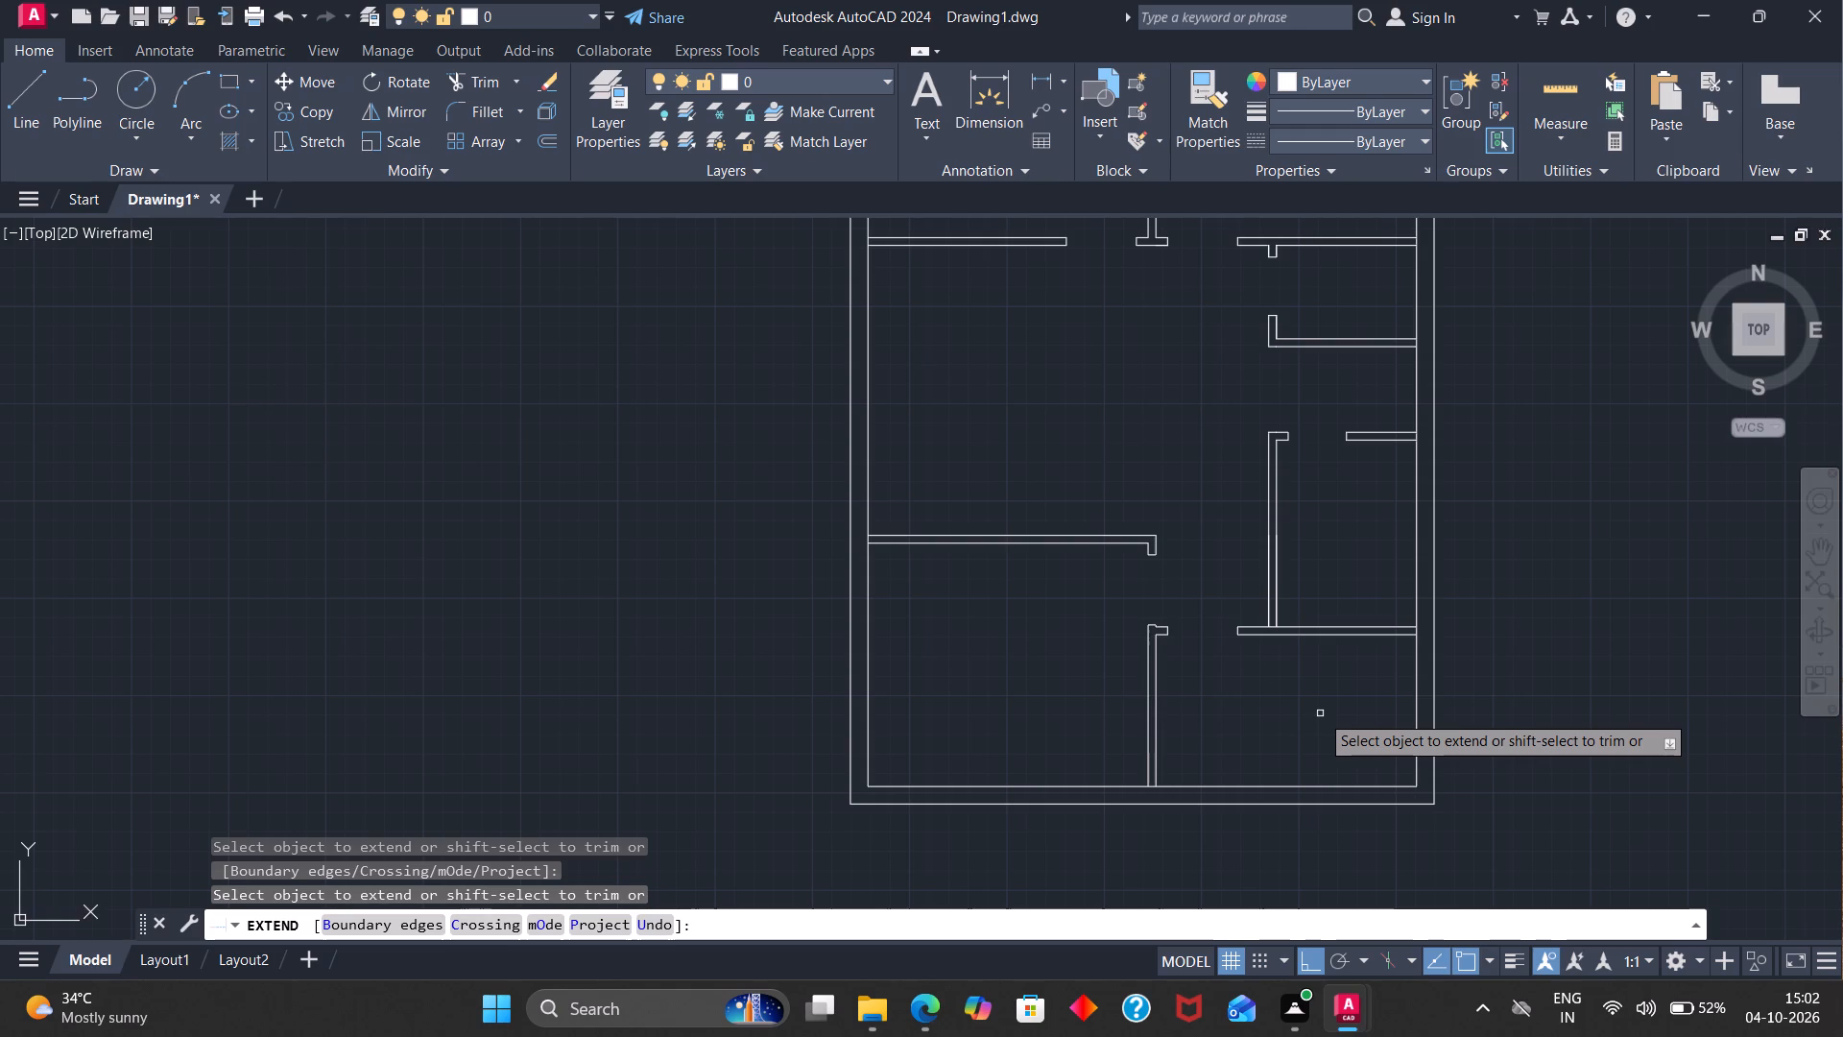
pyautogui.scroll(-1, 1249, 663)
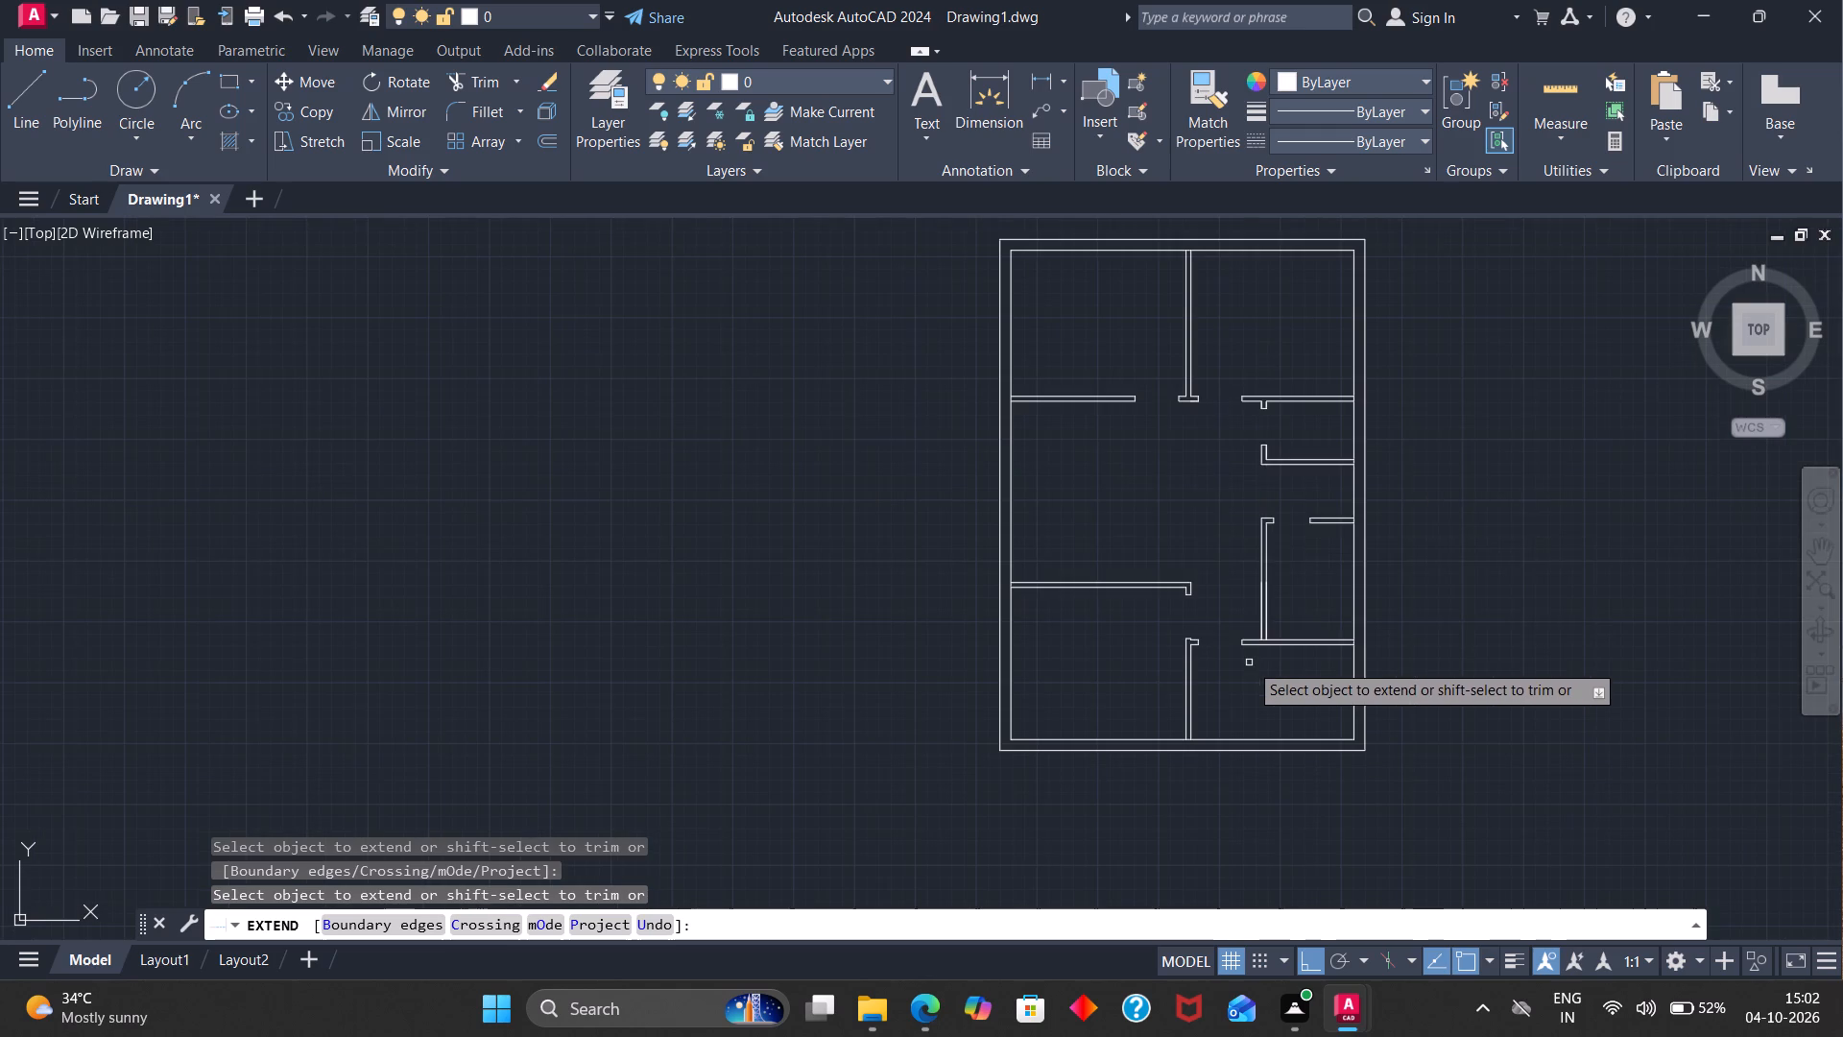
pyautogui.scroll(1, 1099, 412)
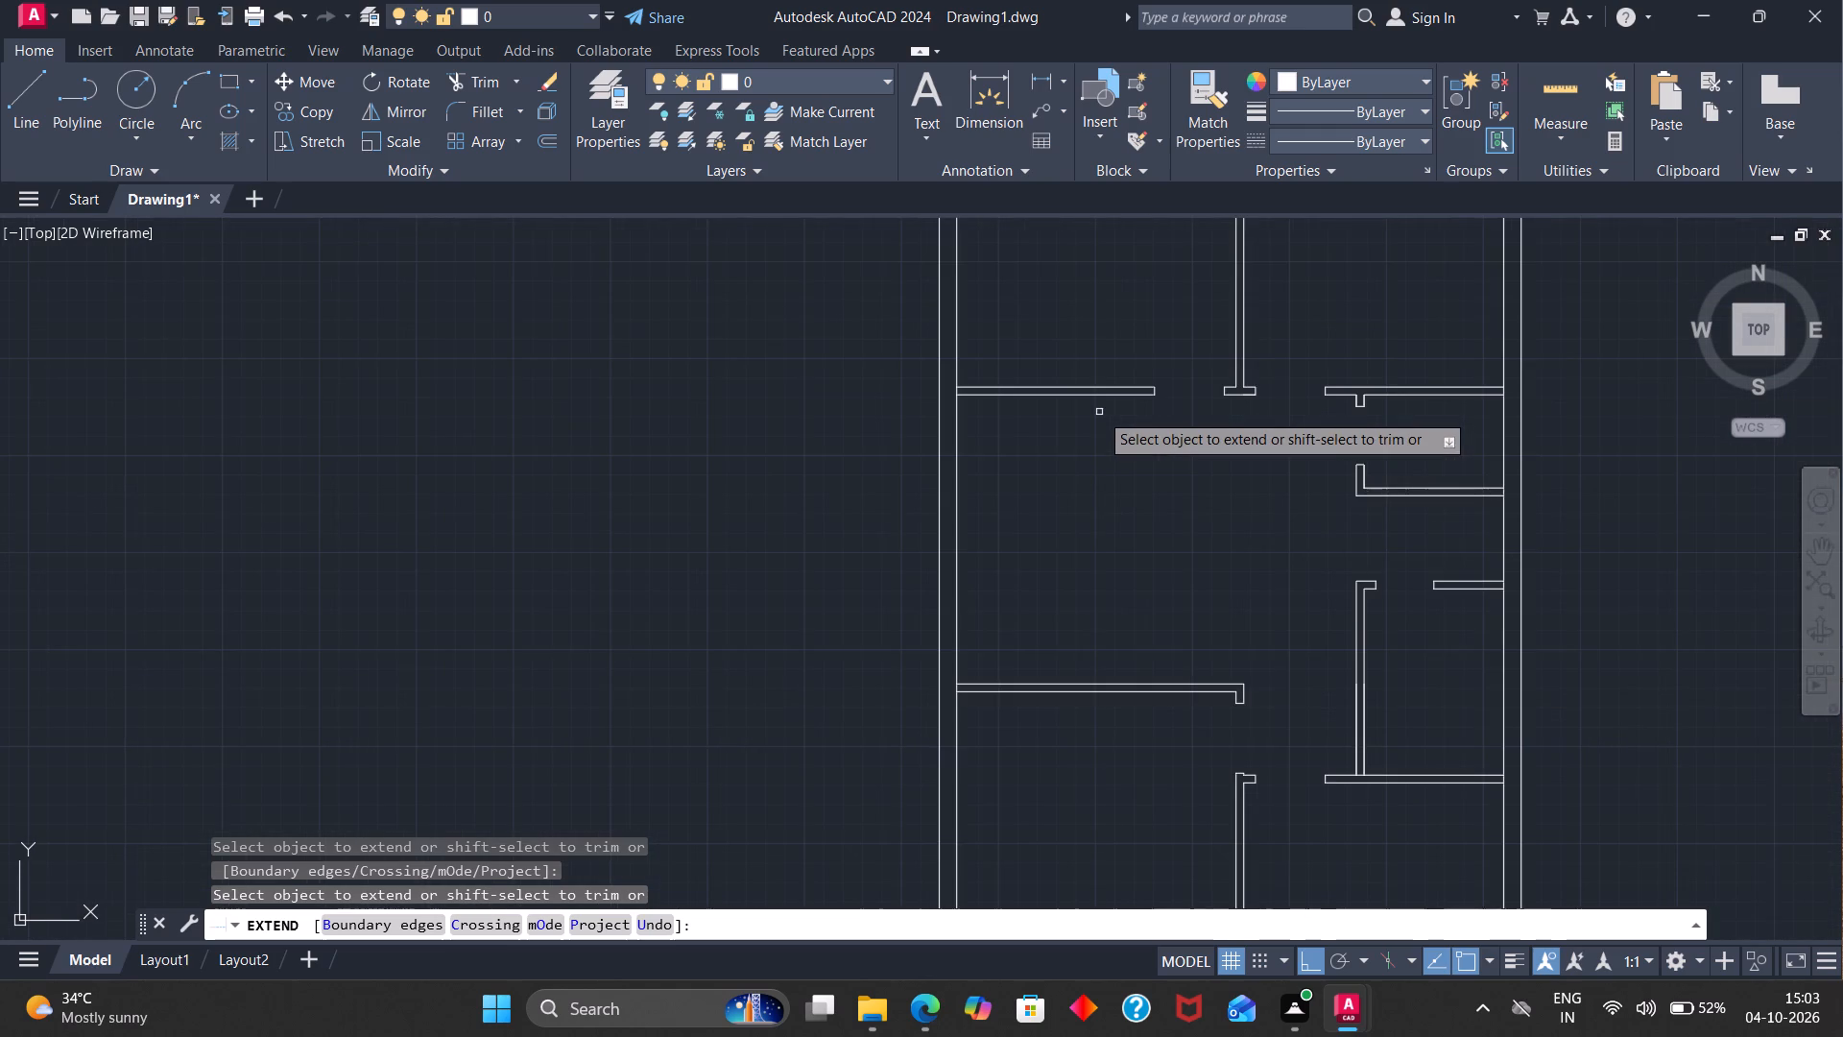
pyautogui.scroll(-2, 1099, 412)
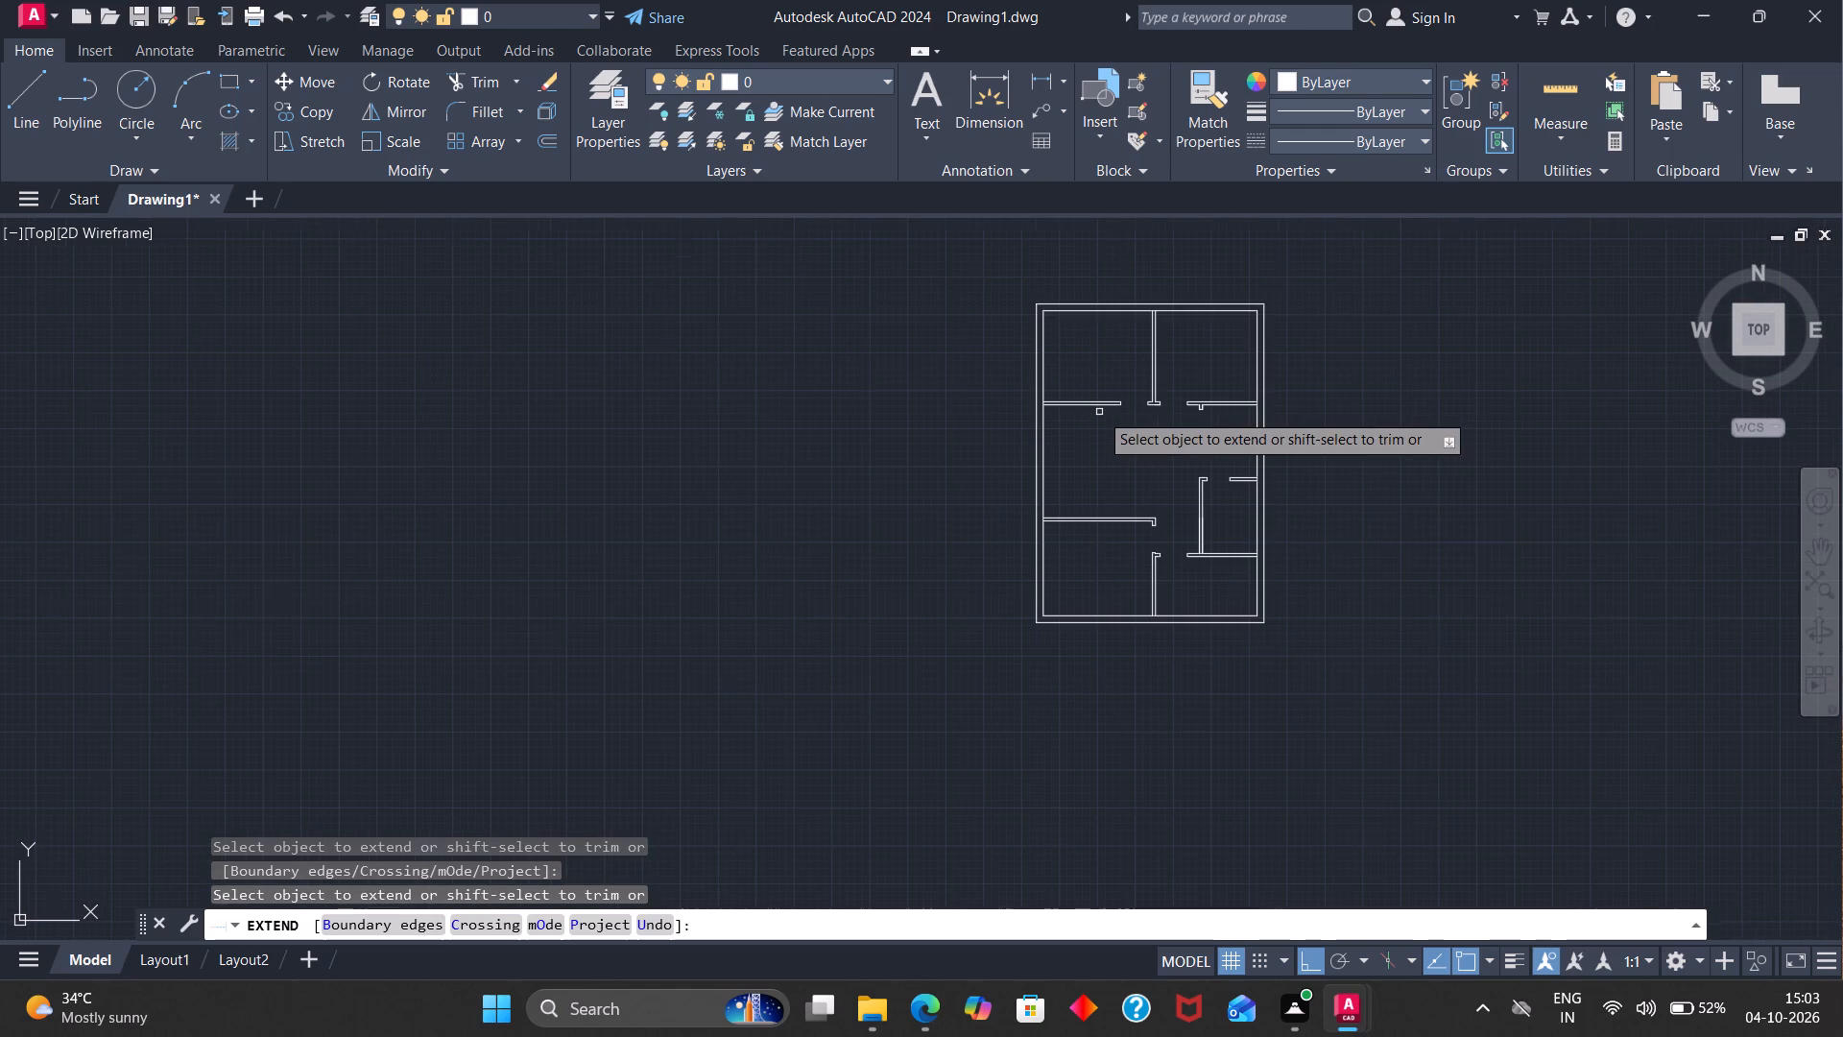
pyautogui.scroll(1, 1099, 412)
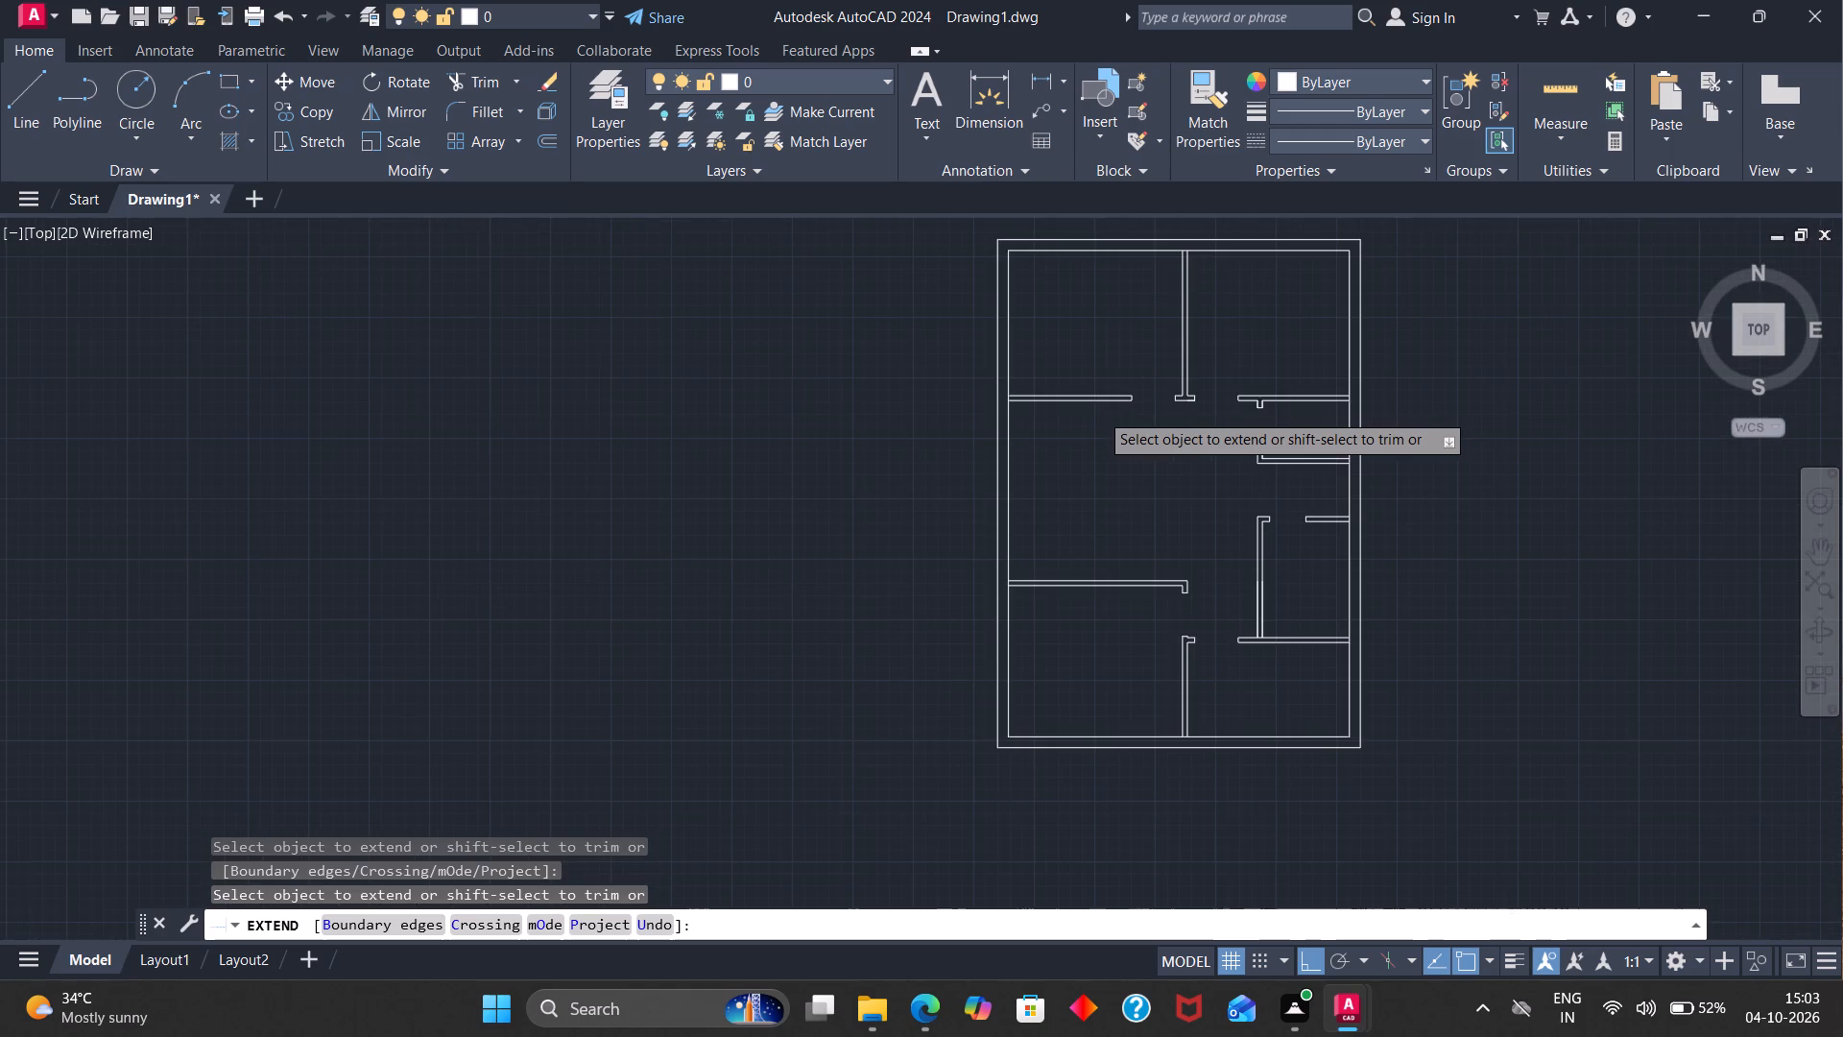
pyautogui.scroll(2, 1099, 412)
pyautogui.scroll(-1, 1099, 412)
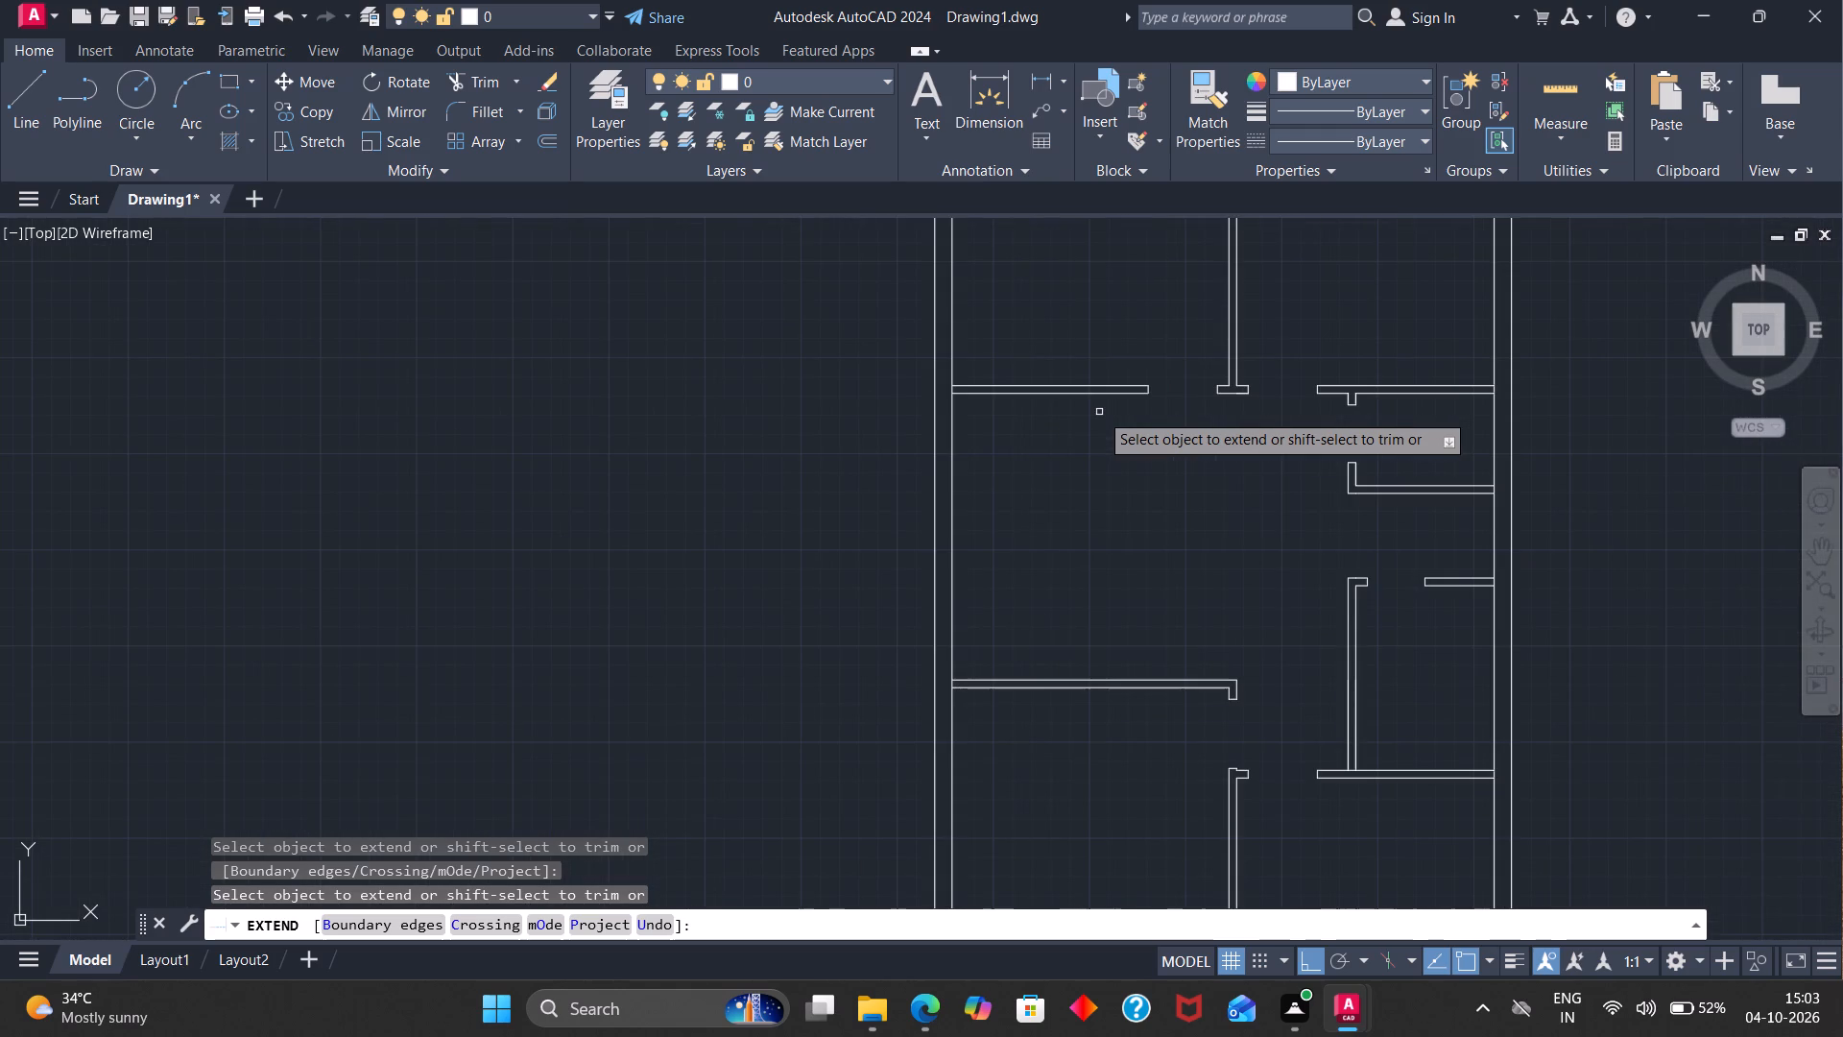
pyautogui.scroll(-3, 934, 616)
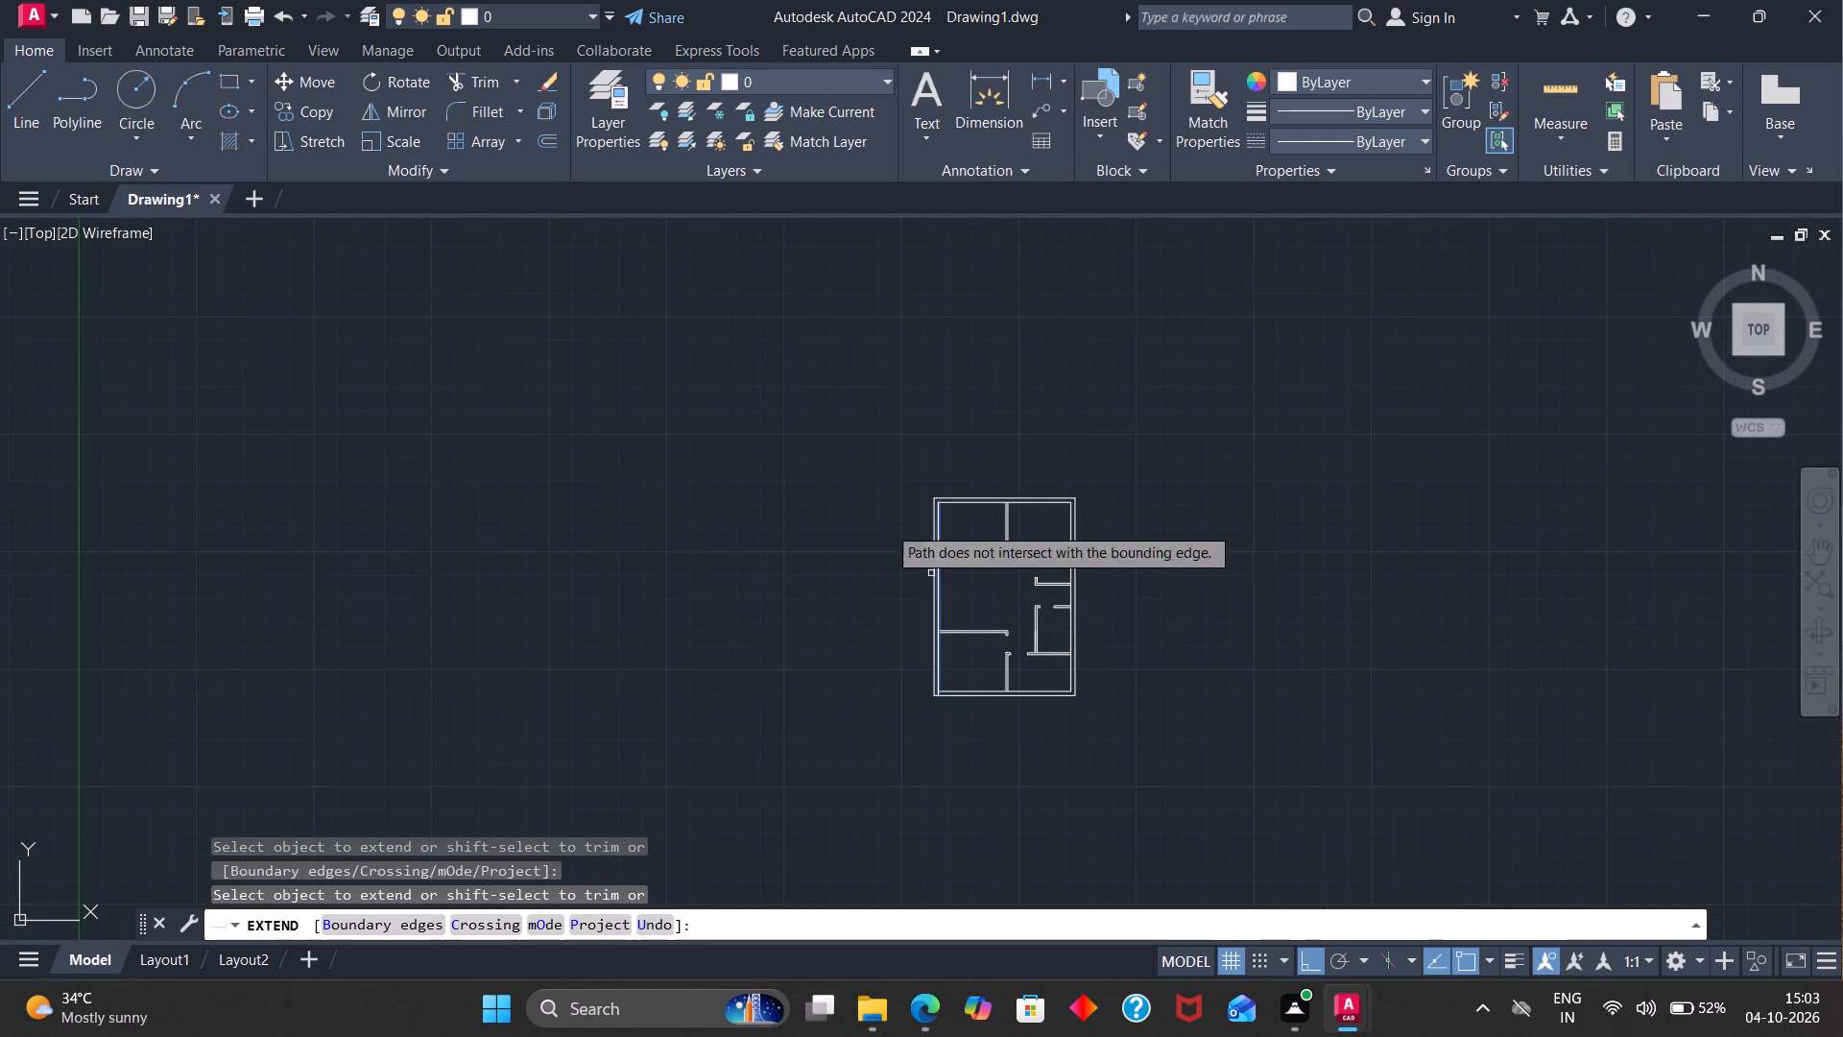
pyautogui.scroll(1, 885, 517)
pyautogui.press('Escape')
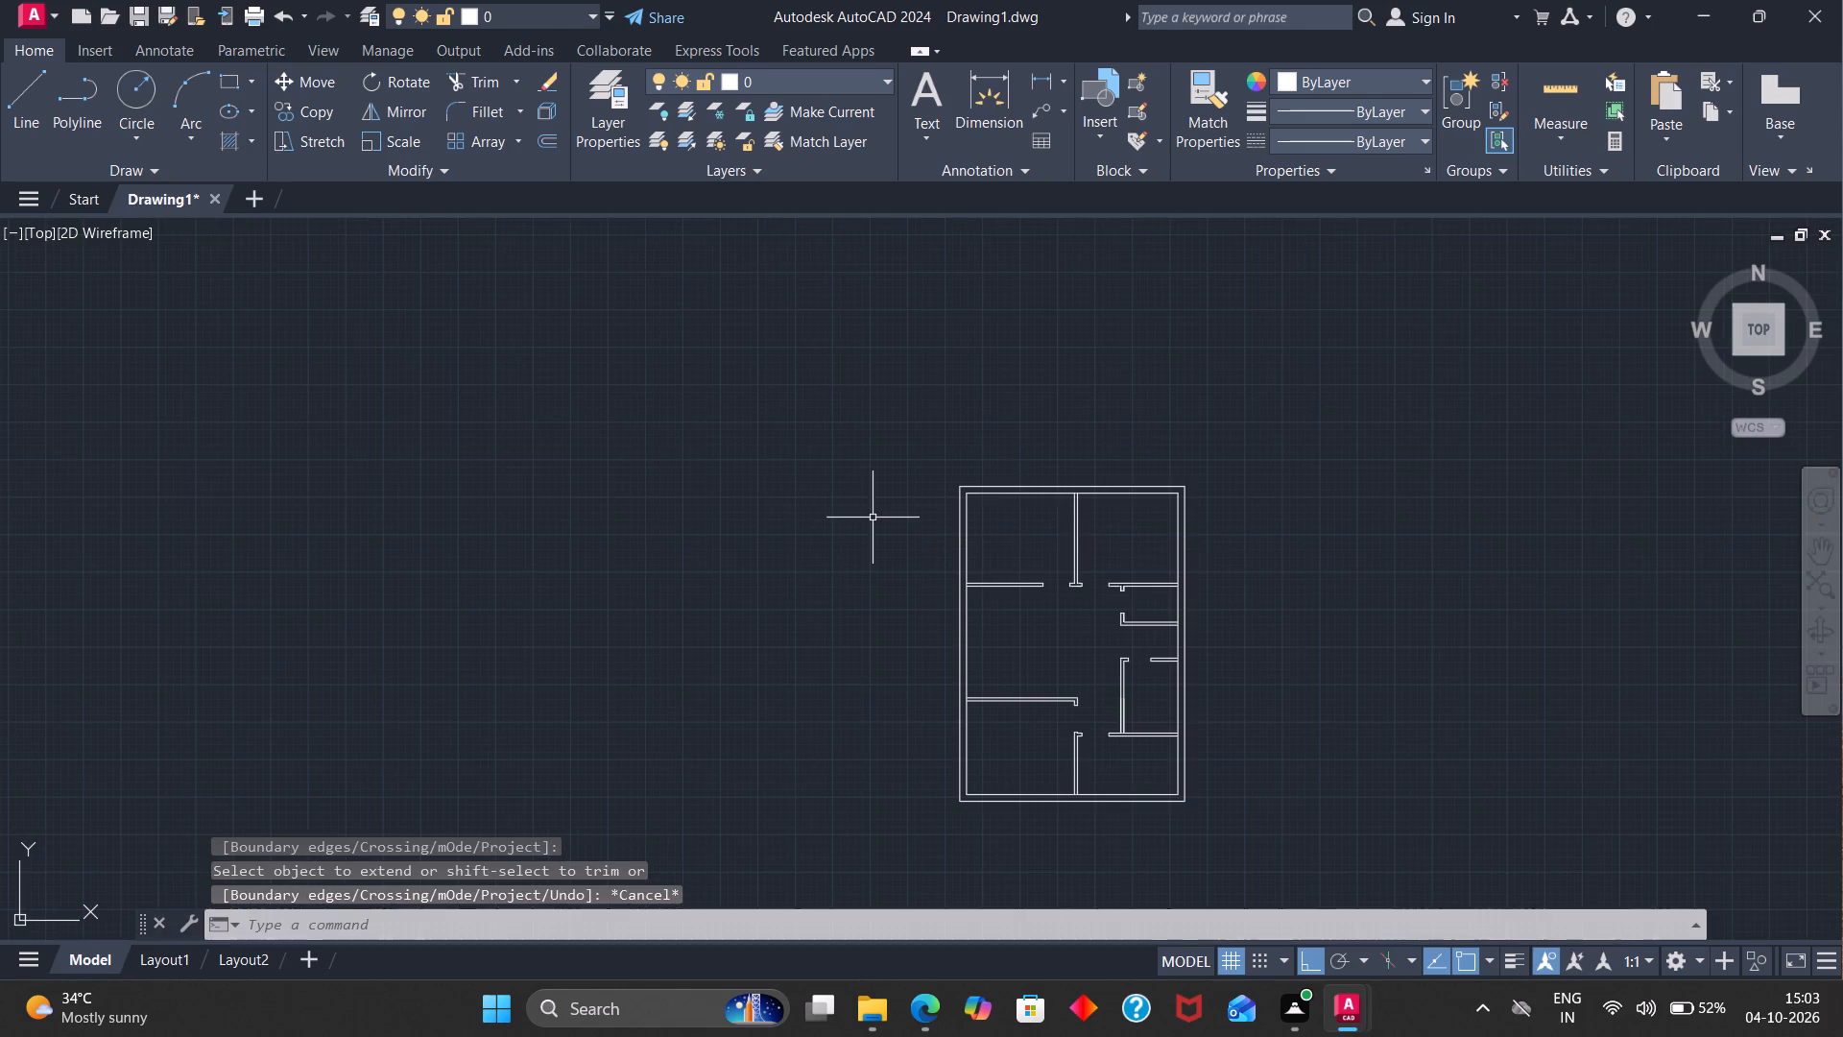
# Create a new layer named wall and set its colour to cyan.
pyautogui.click(599, 116)
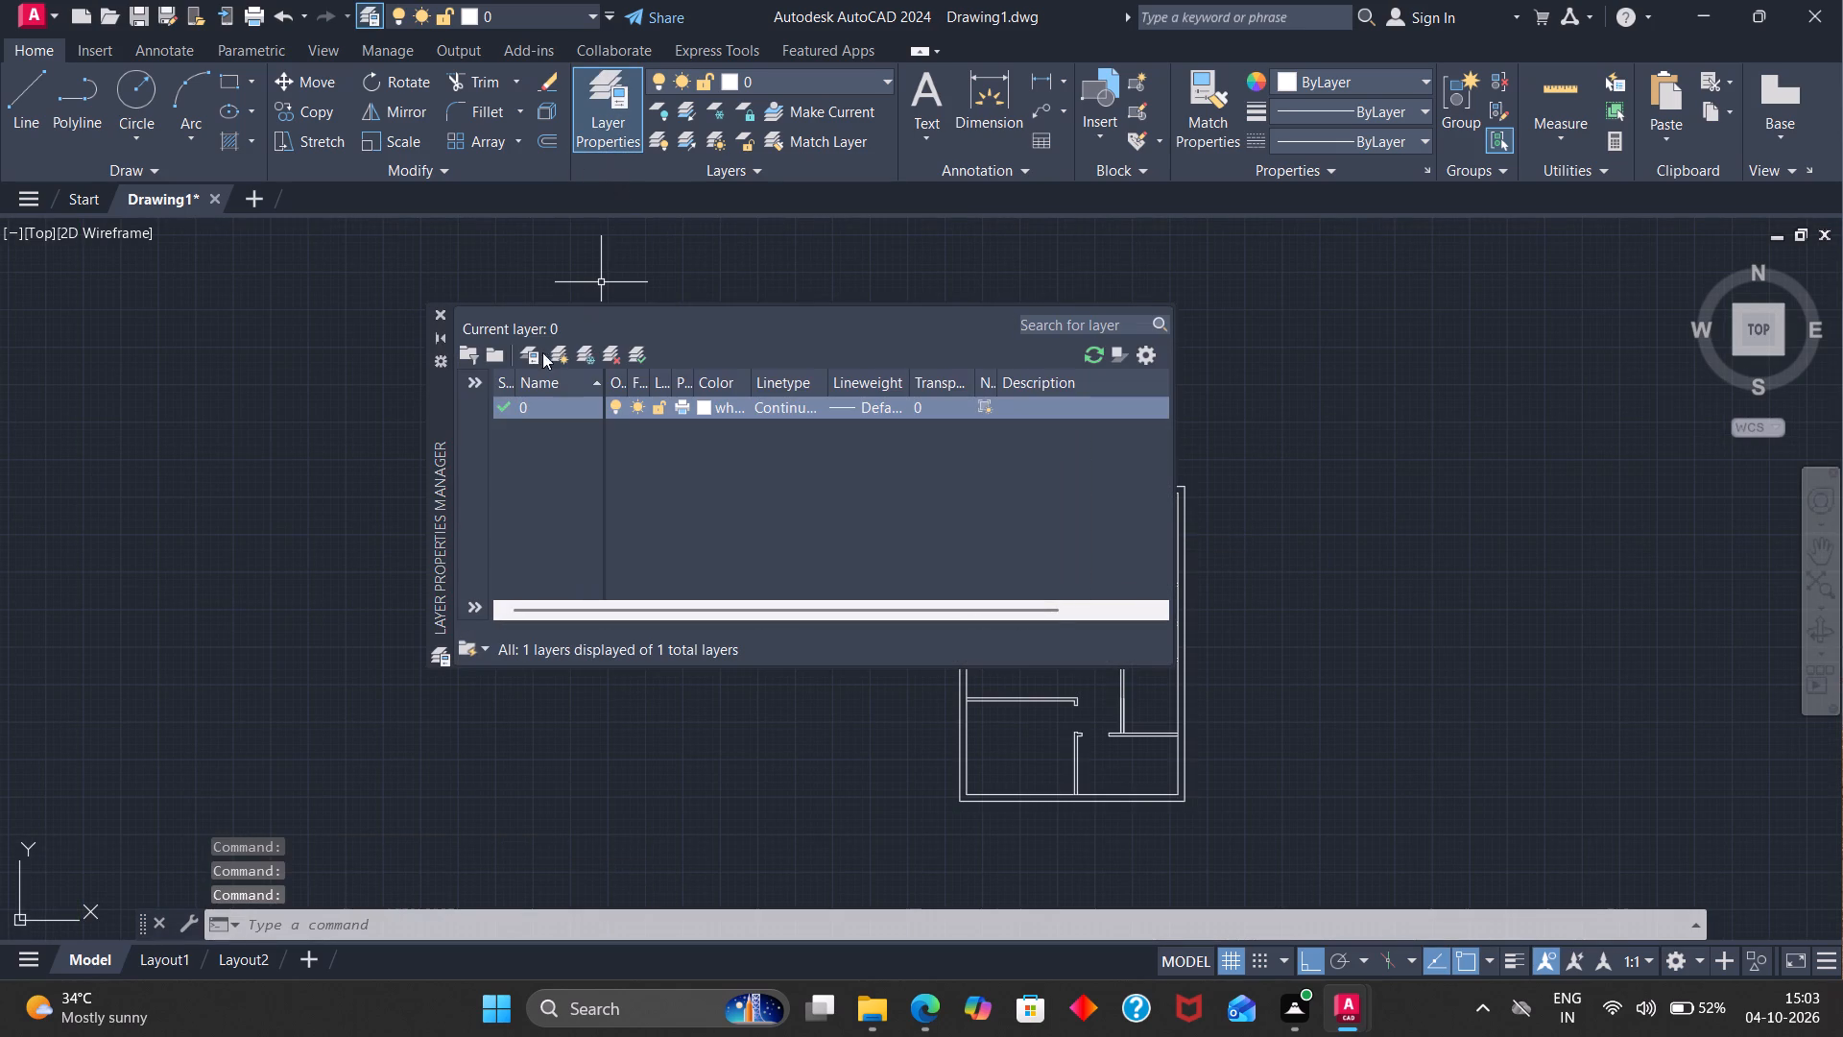
pyautogui.click(562, 351)
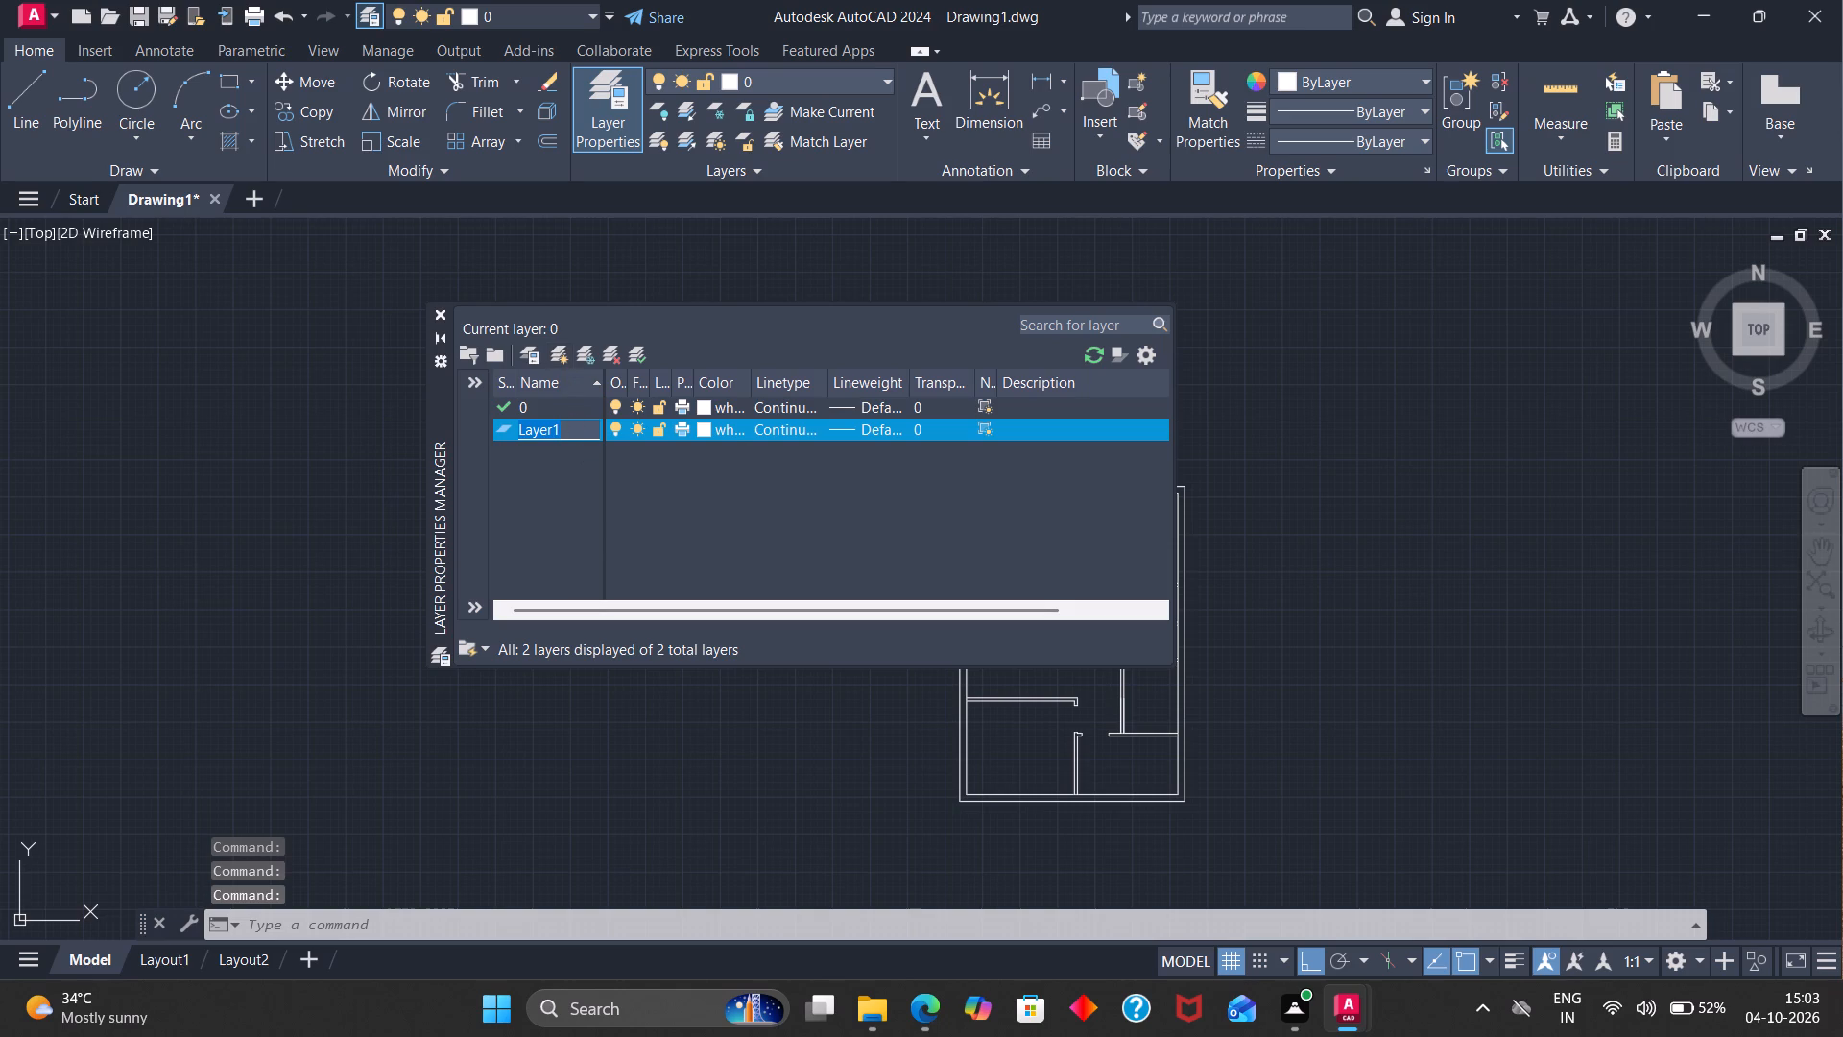
pyautogui.press('BackSpace')
pyautogui.press('BackSpace')
pyautogui.press('BackSpace')
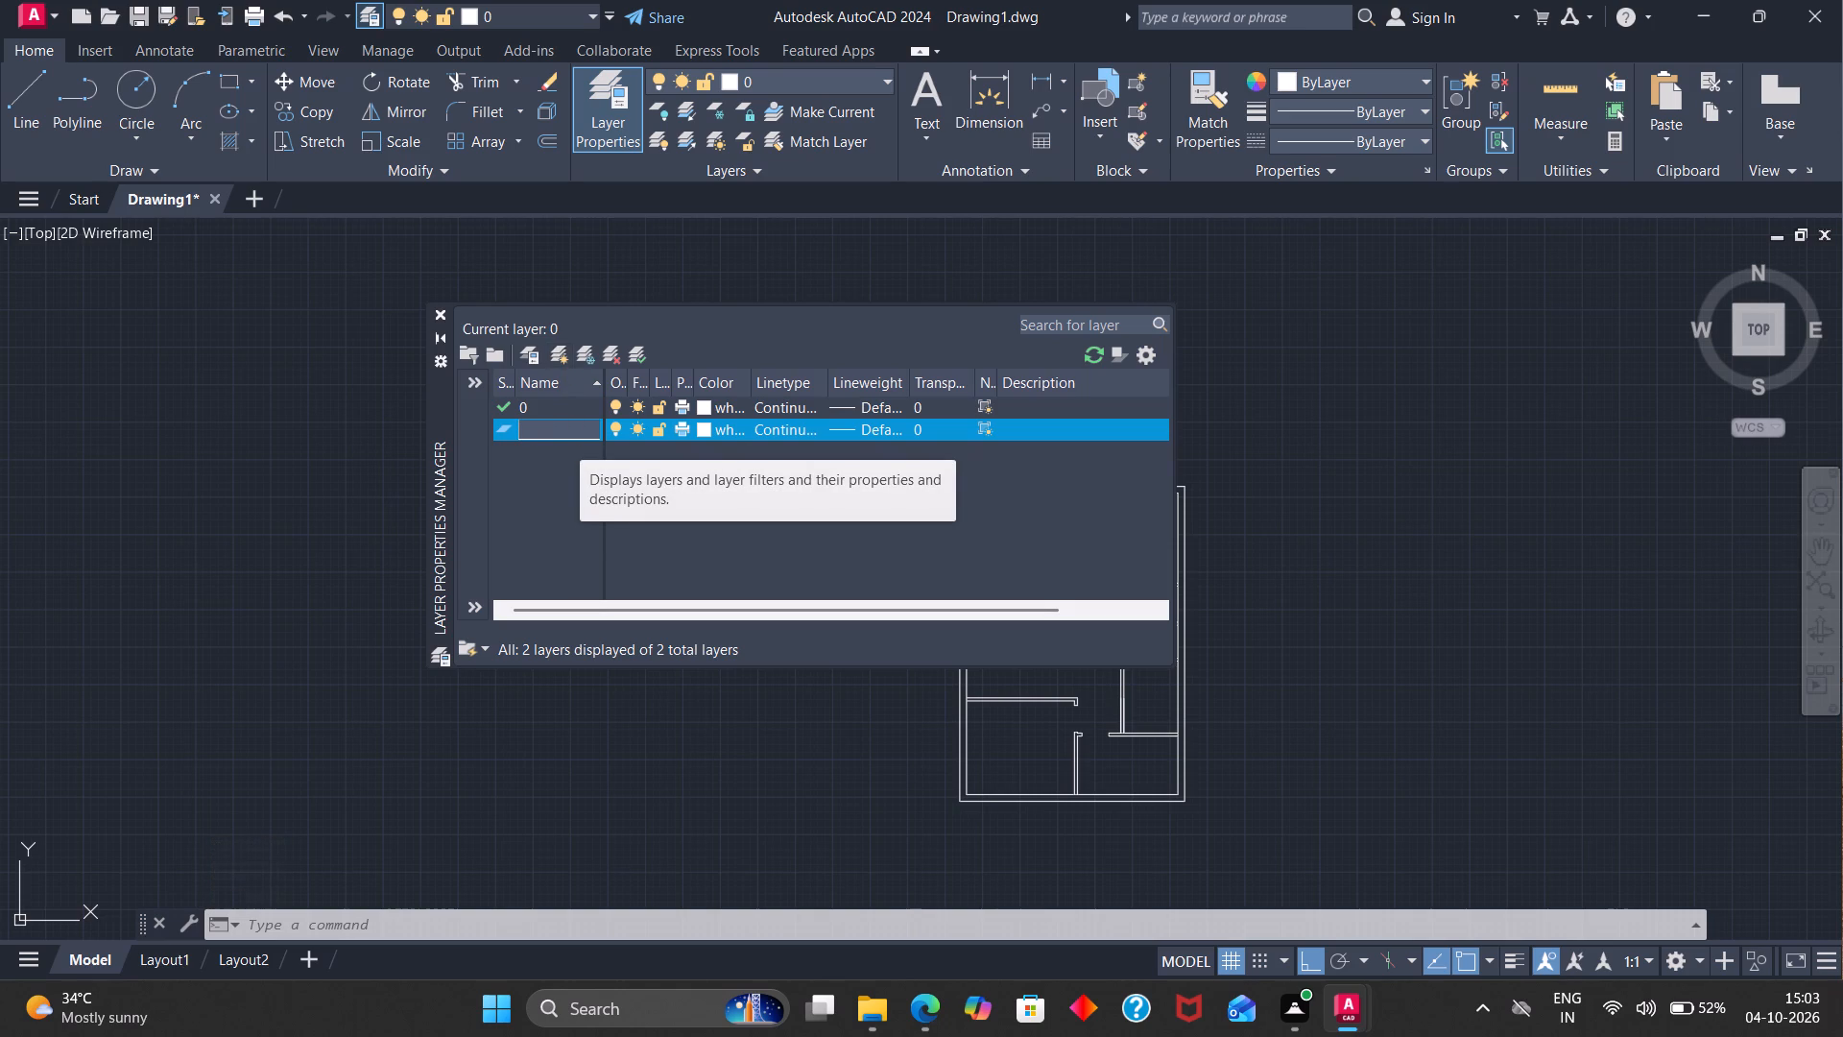
pyautogui.write('wall')
pyautogui.press('Return')
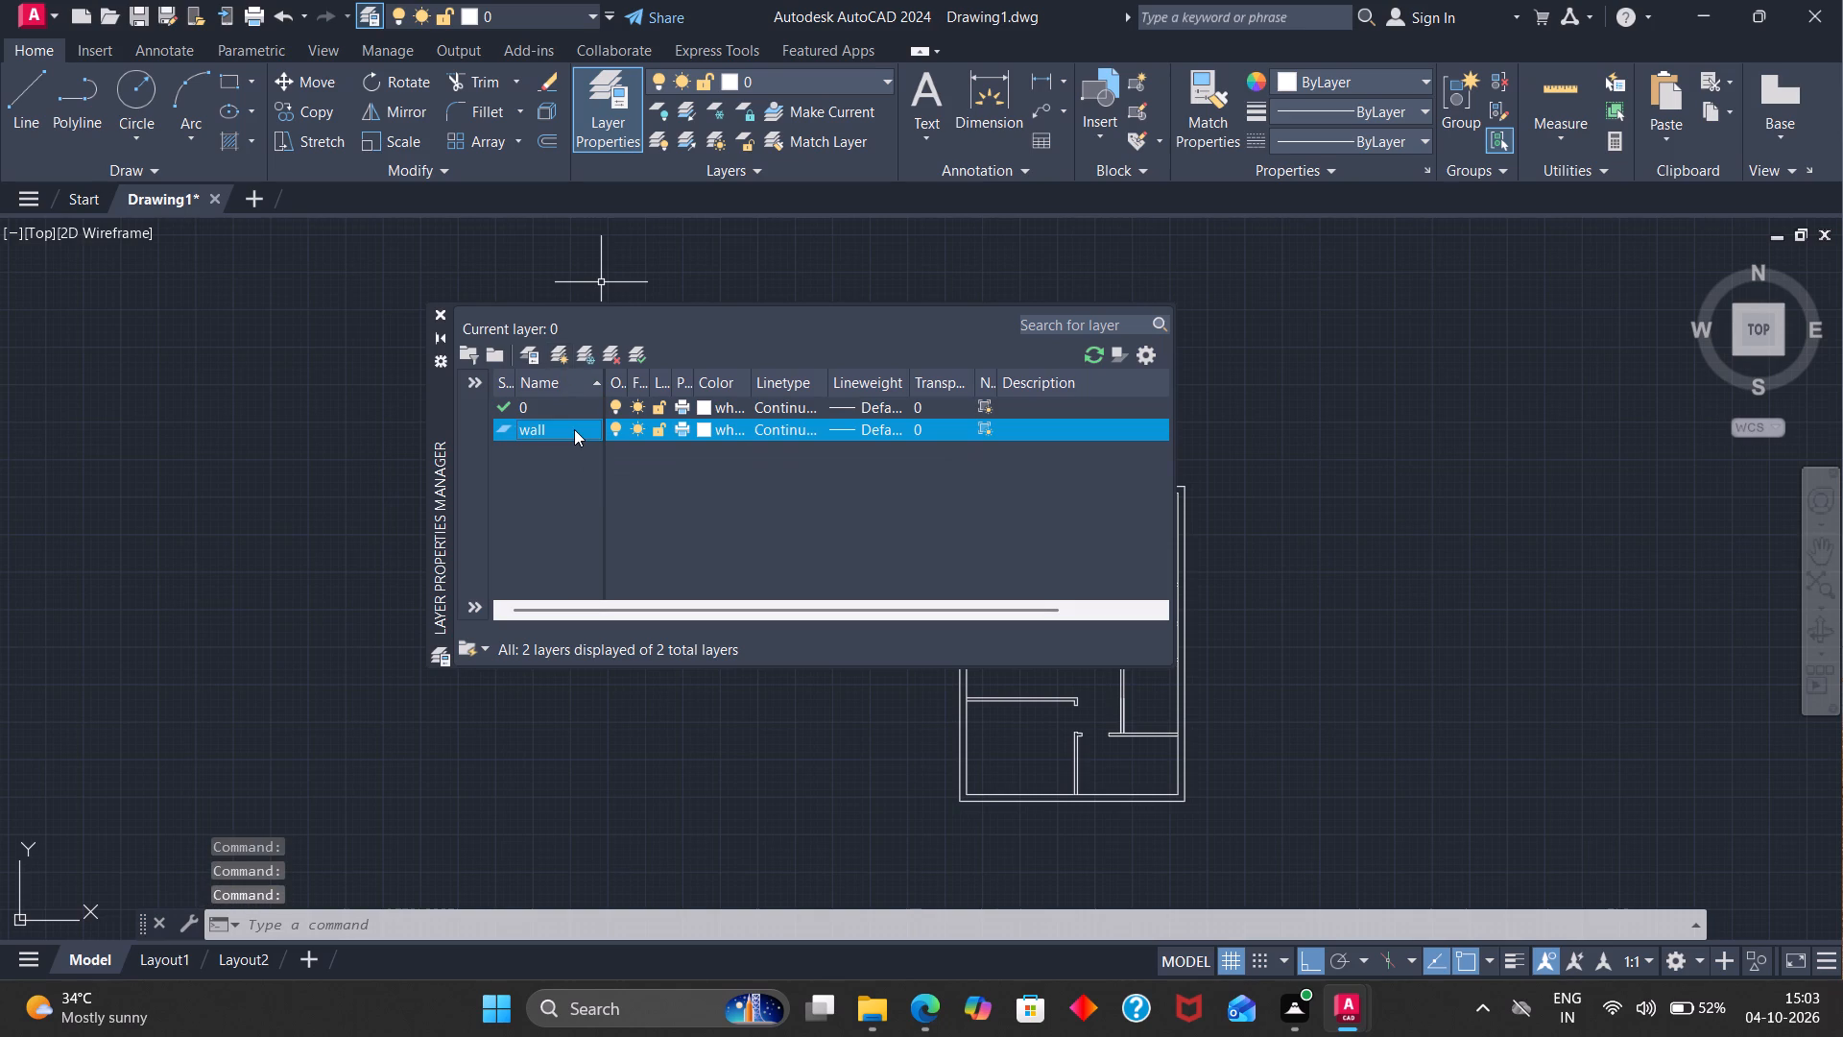
pyautogui.click(698, 426)
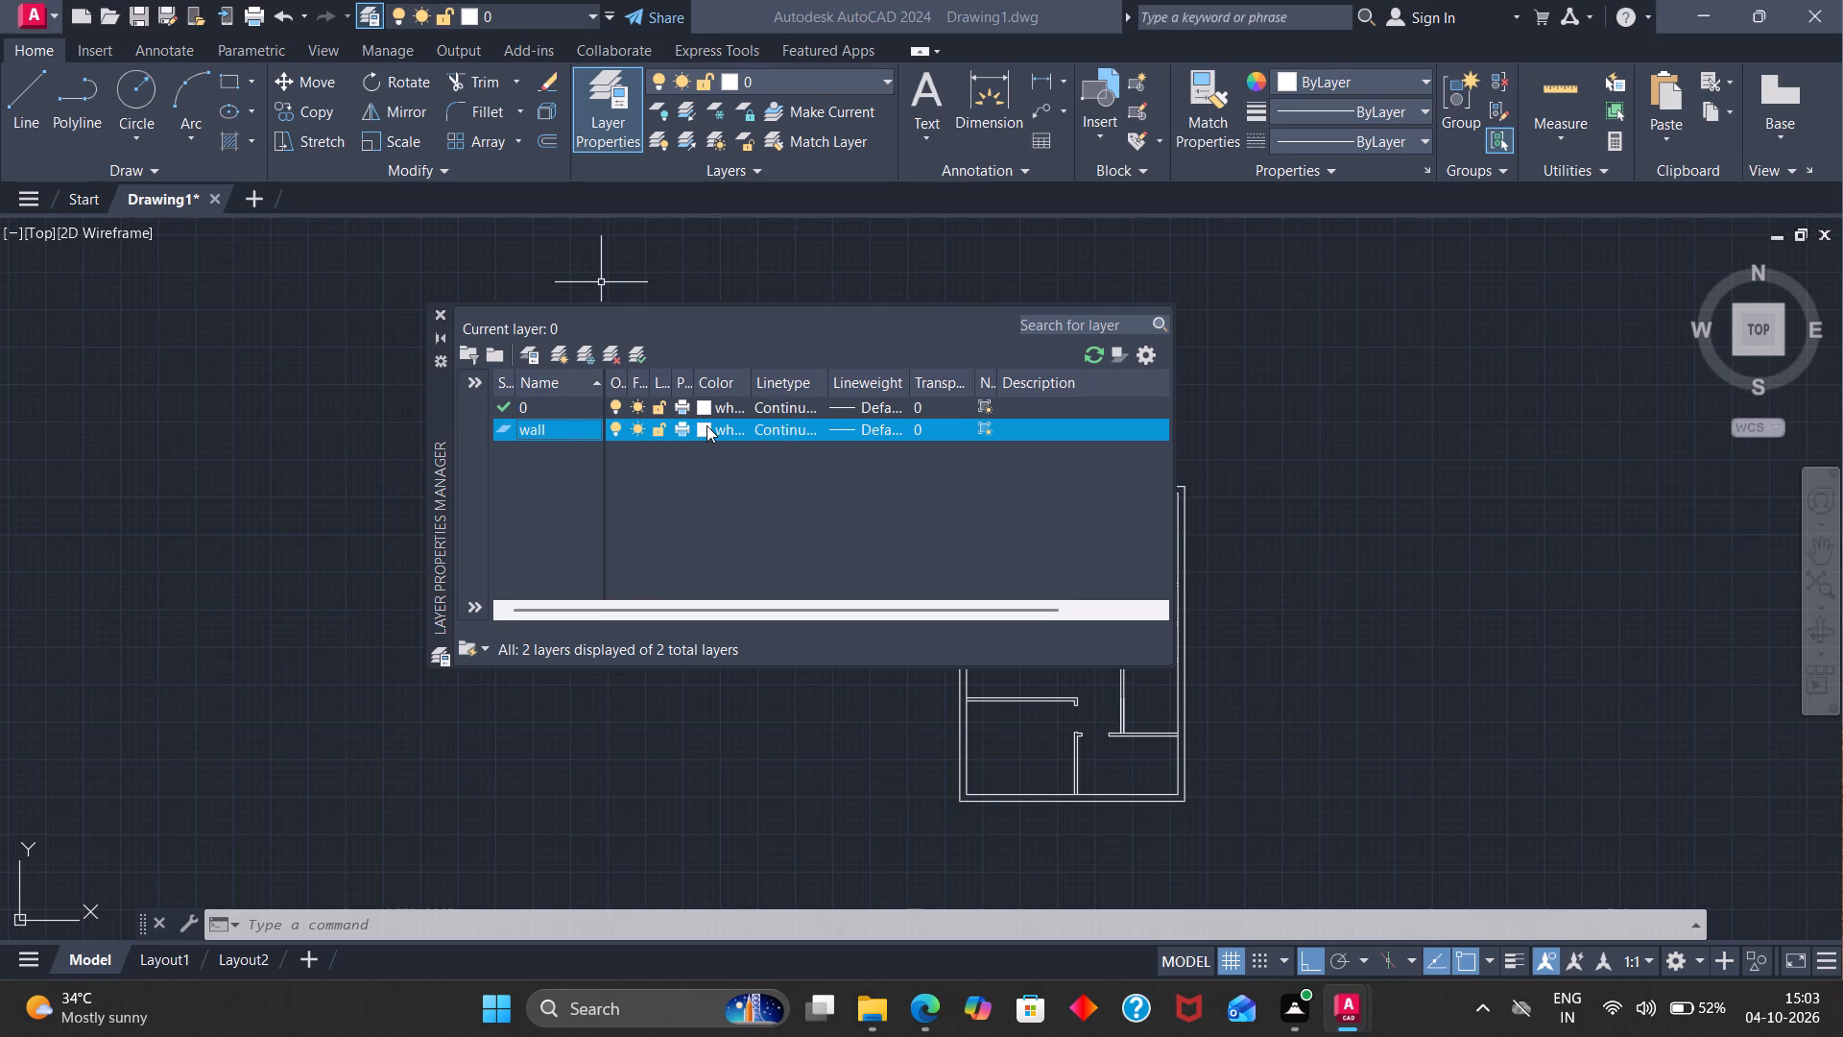
pyautogui.click(780, 582)
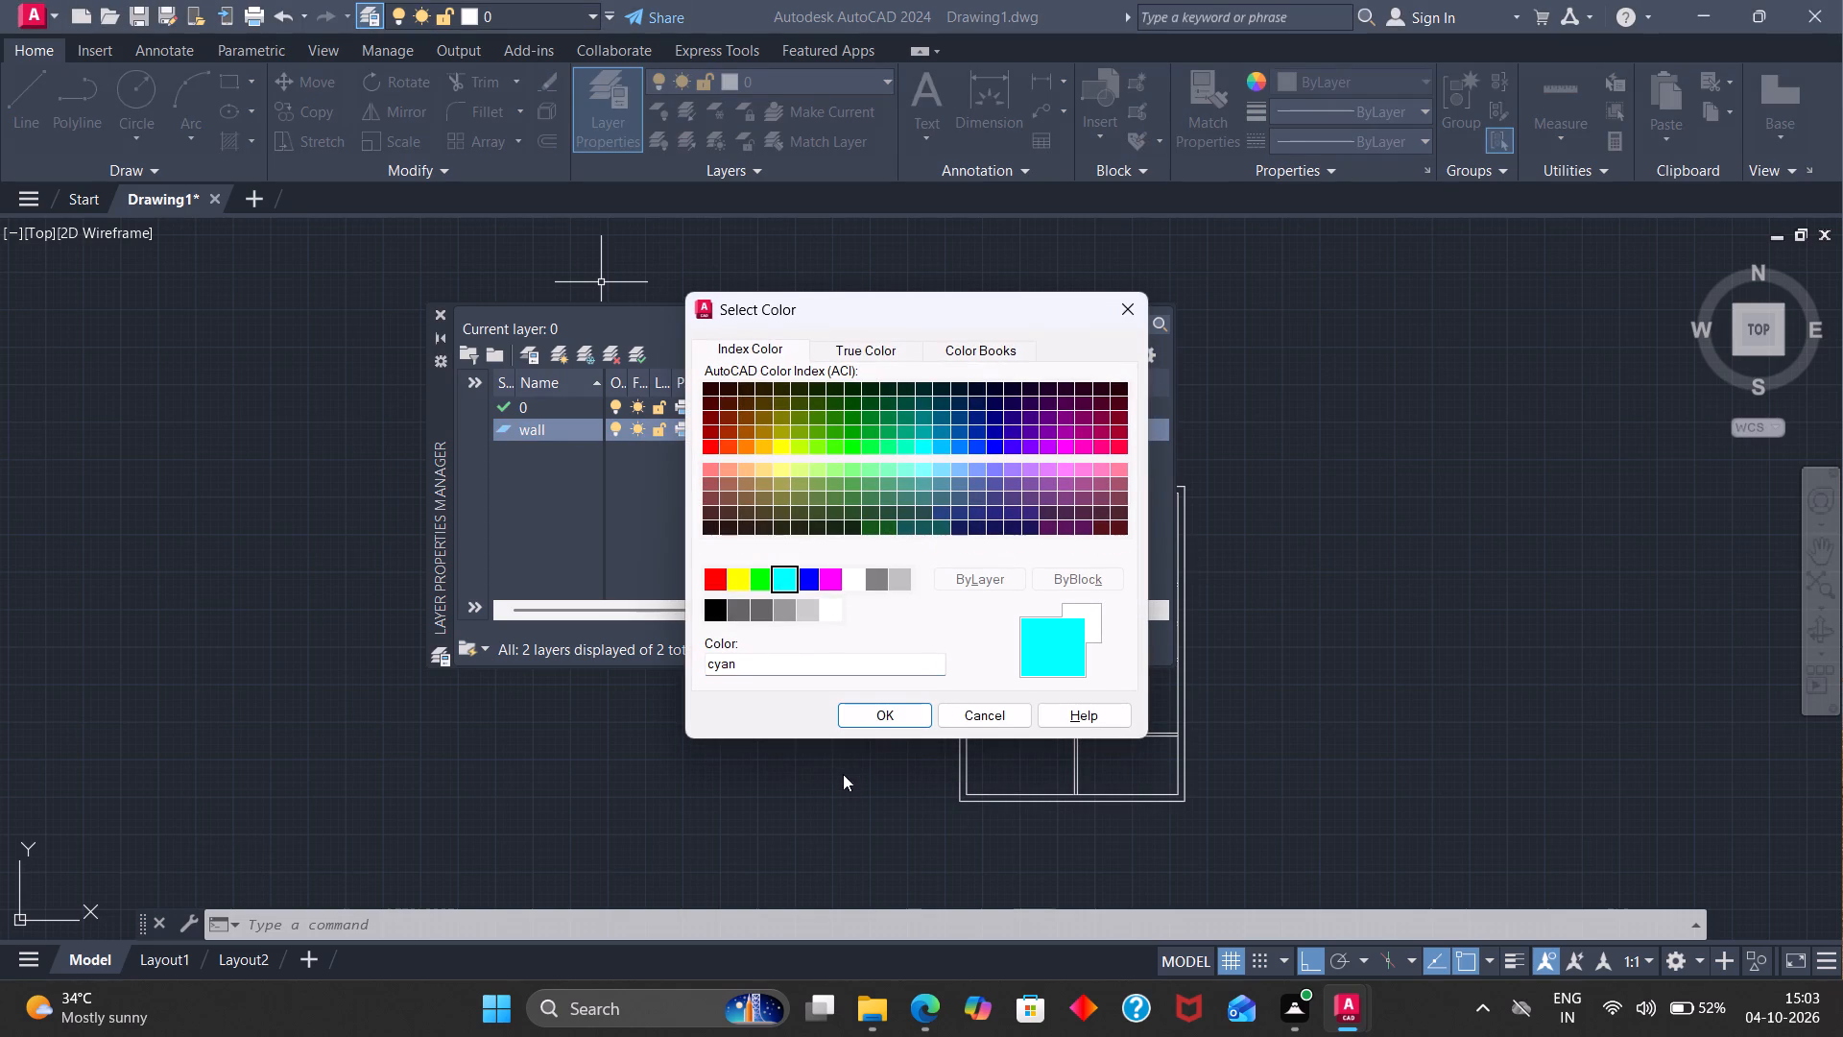
pyautogui.click(870, 726)
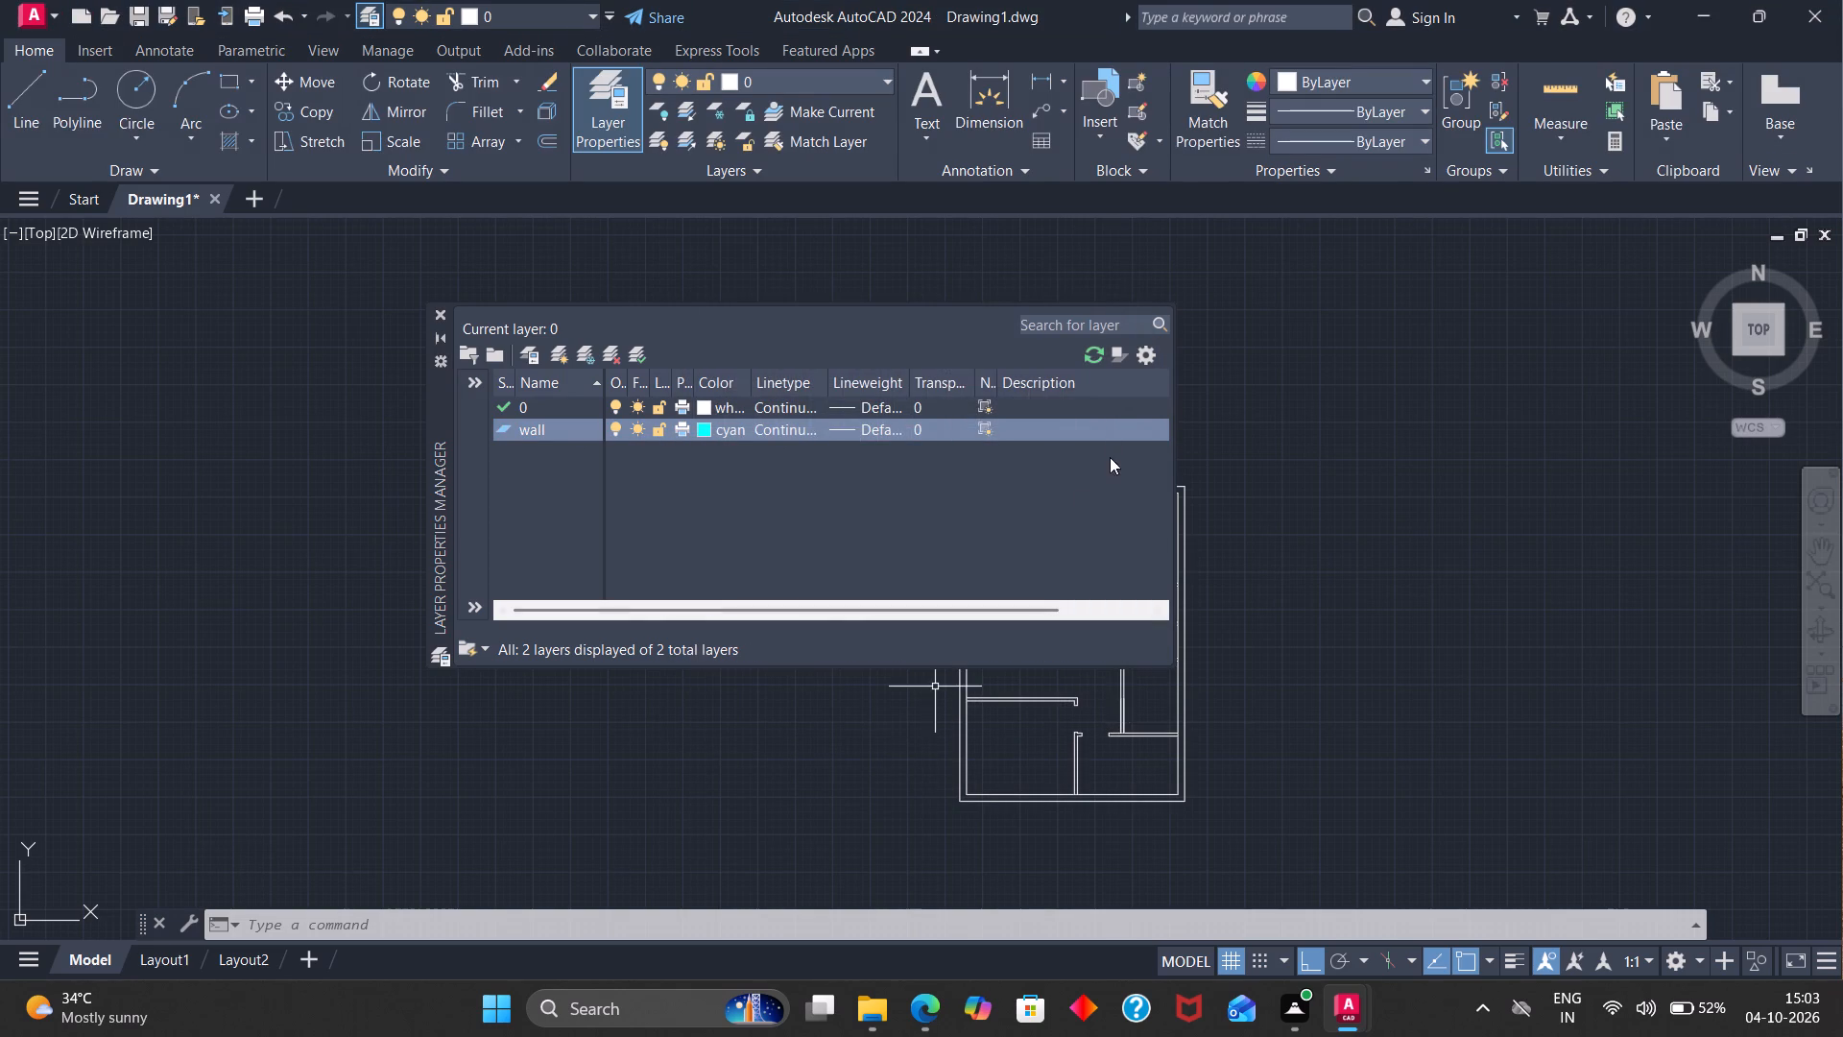
pyautogui.click(440, 310)
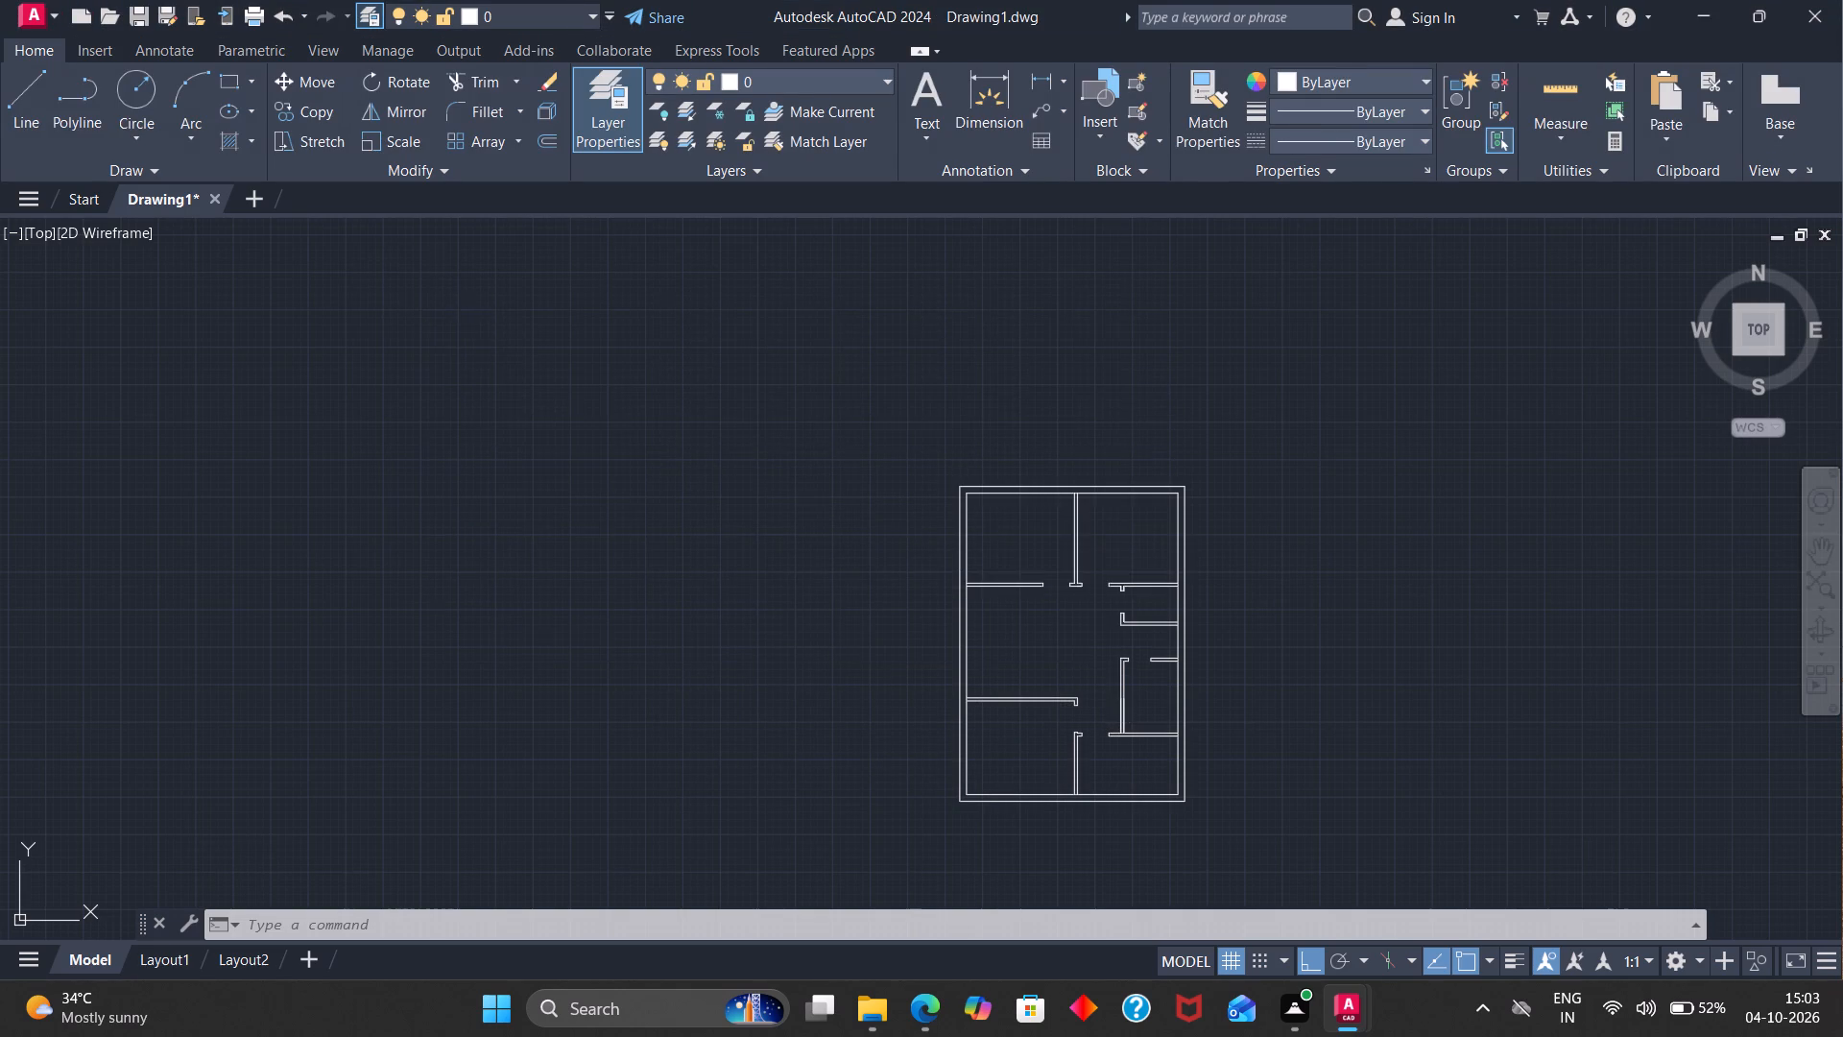
# Select the entire floor plan and assign all its outer walls and partitions to the wall layer.
pyautogui.moveTo(934, 426); pyautogui.dragTo(1279, 857)
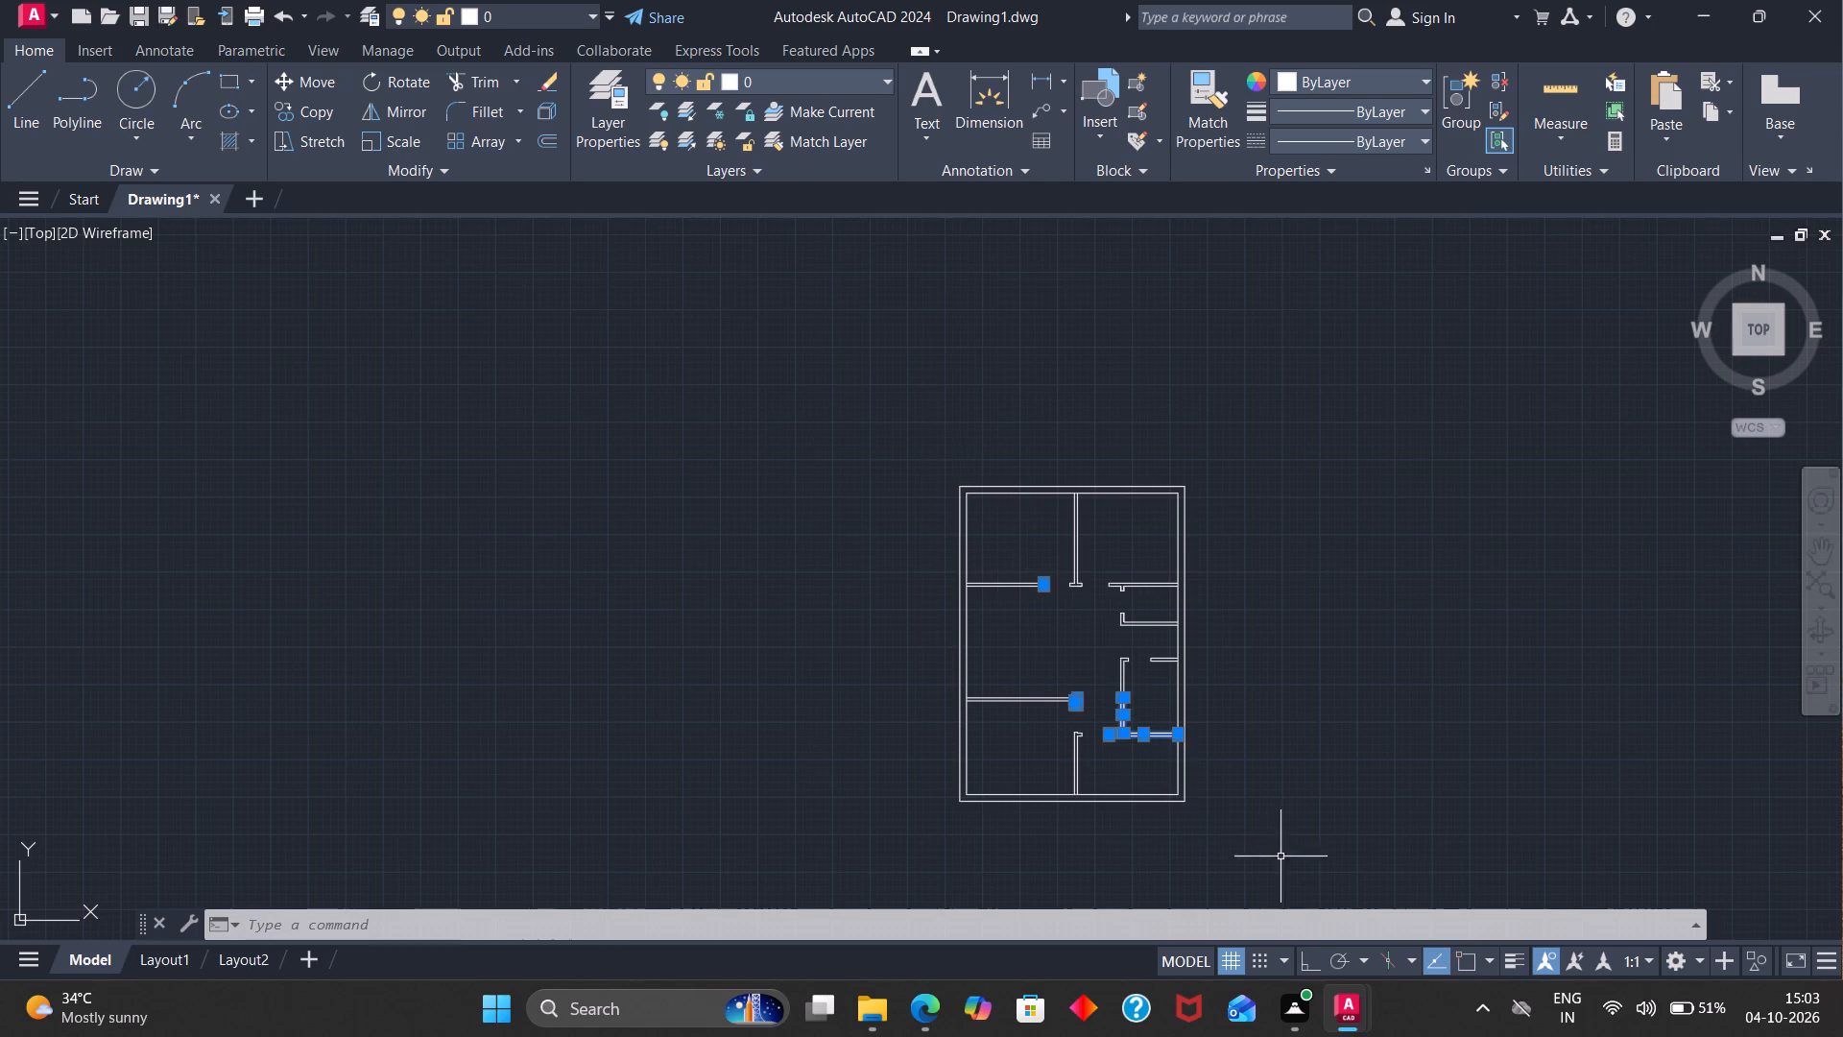
pyautogui.moveTo(1320, 684); pyautogui.dragTo(1255, 870)
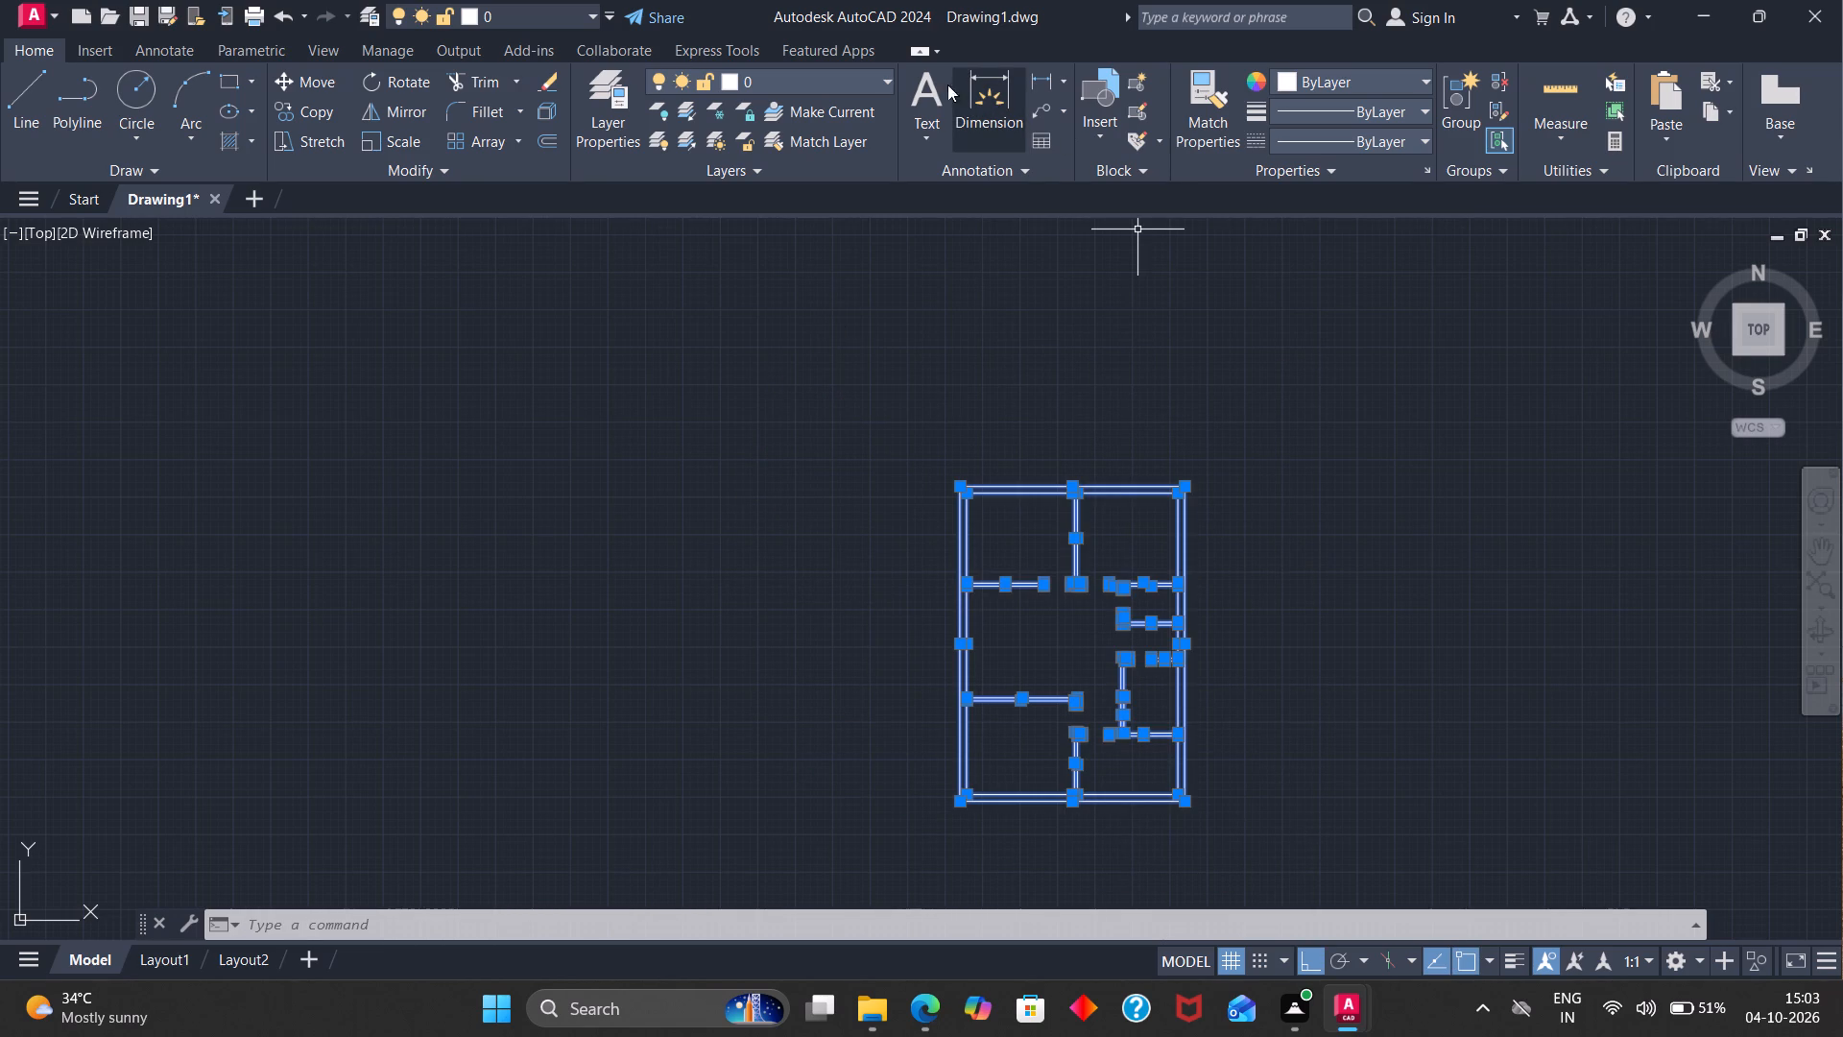
pyautogui.click(887, 76)
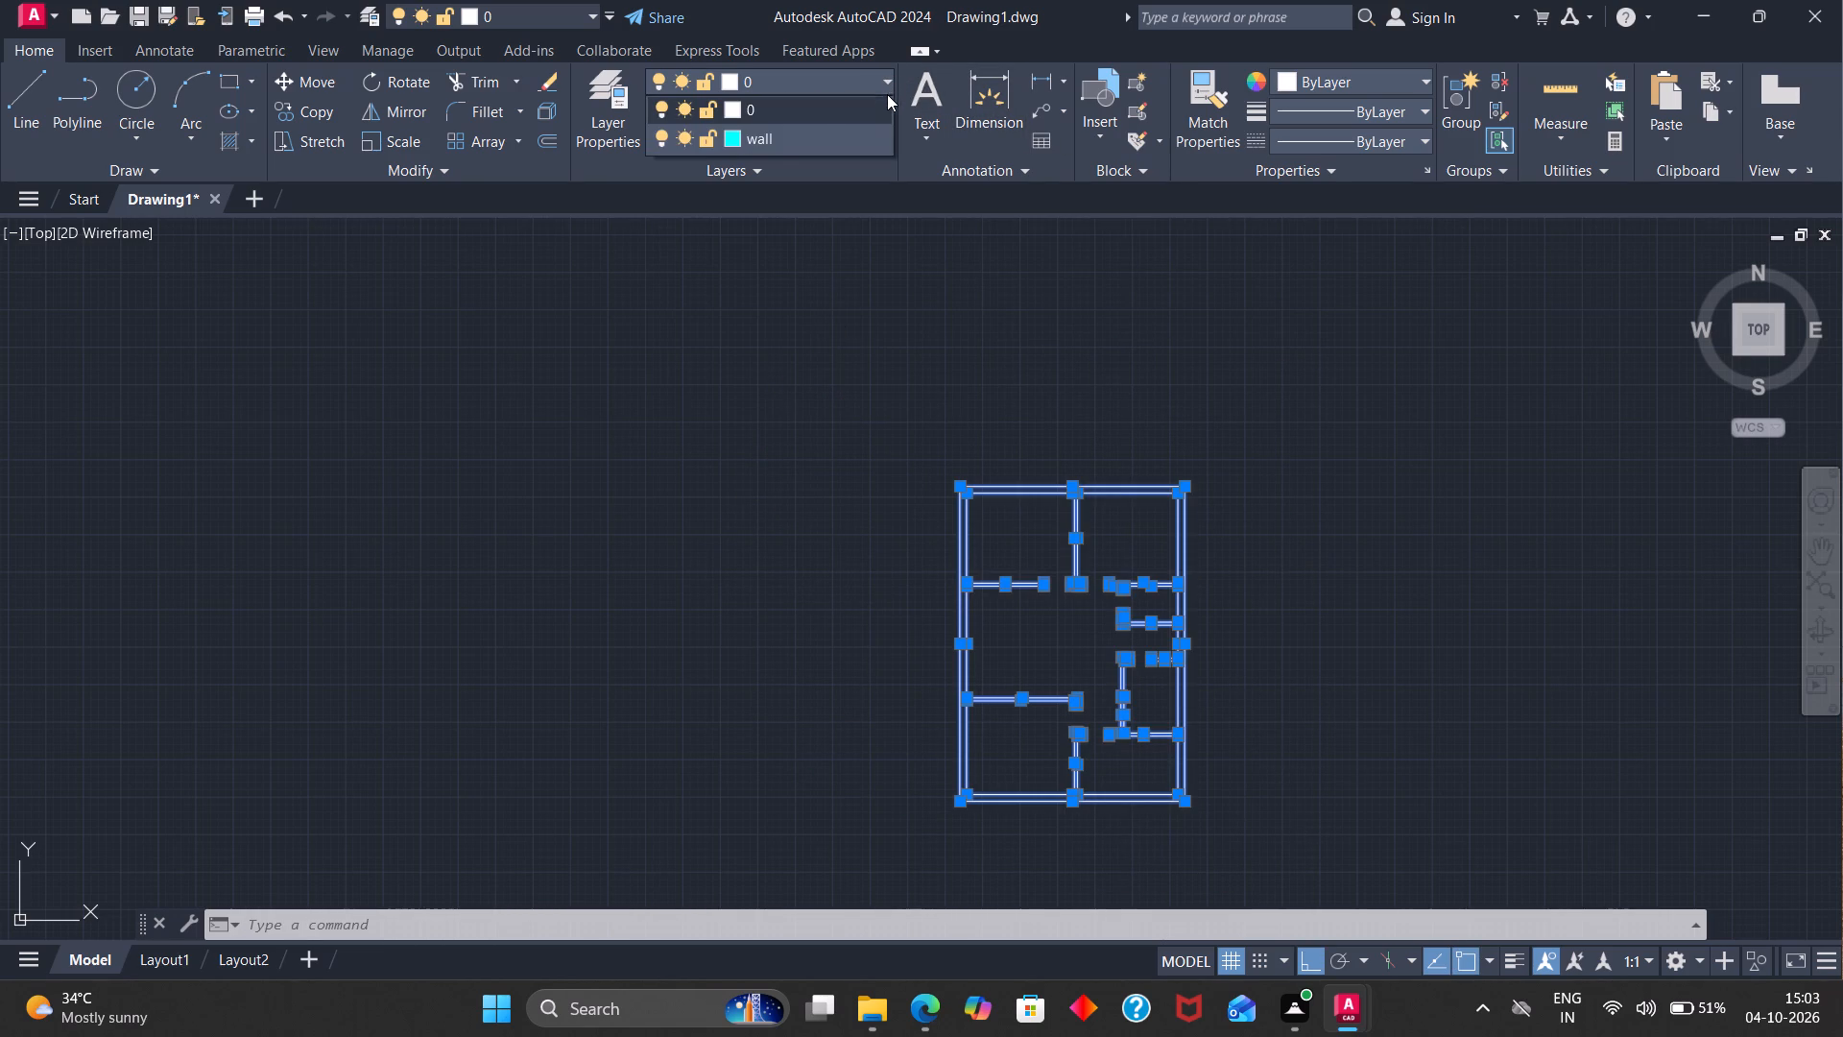
pyautogui.click(733, 138)
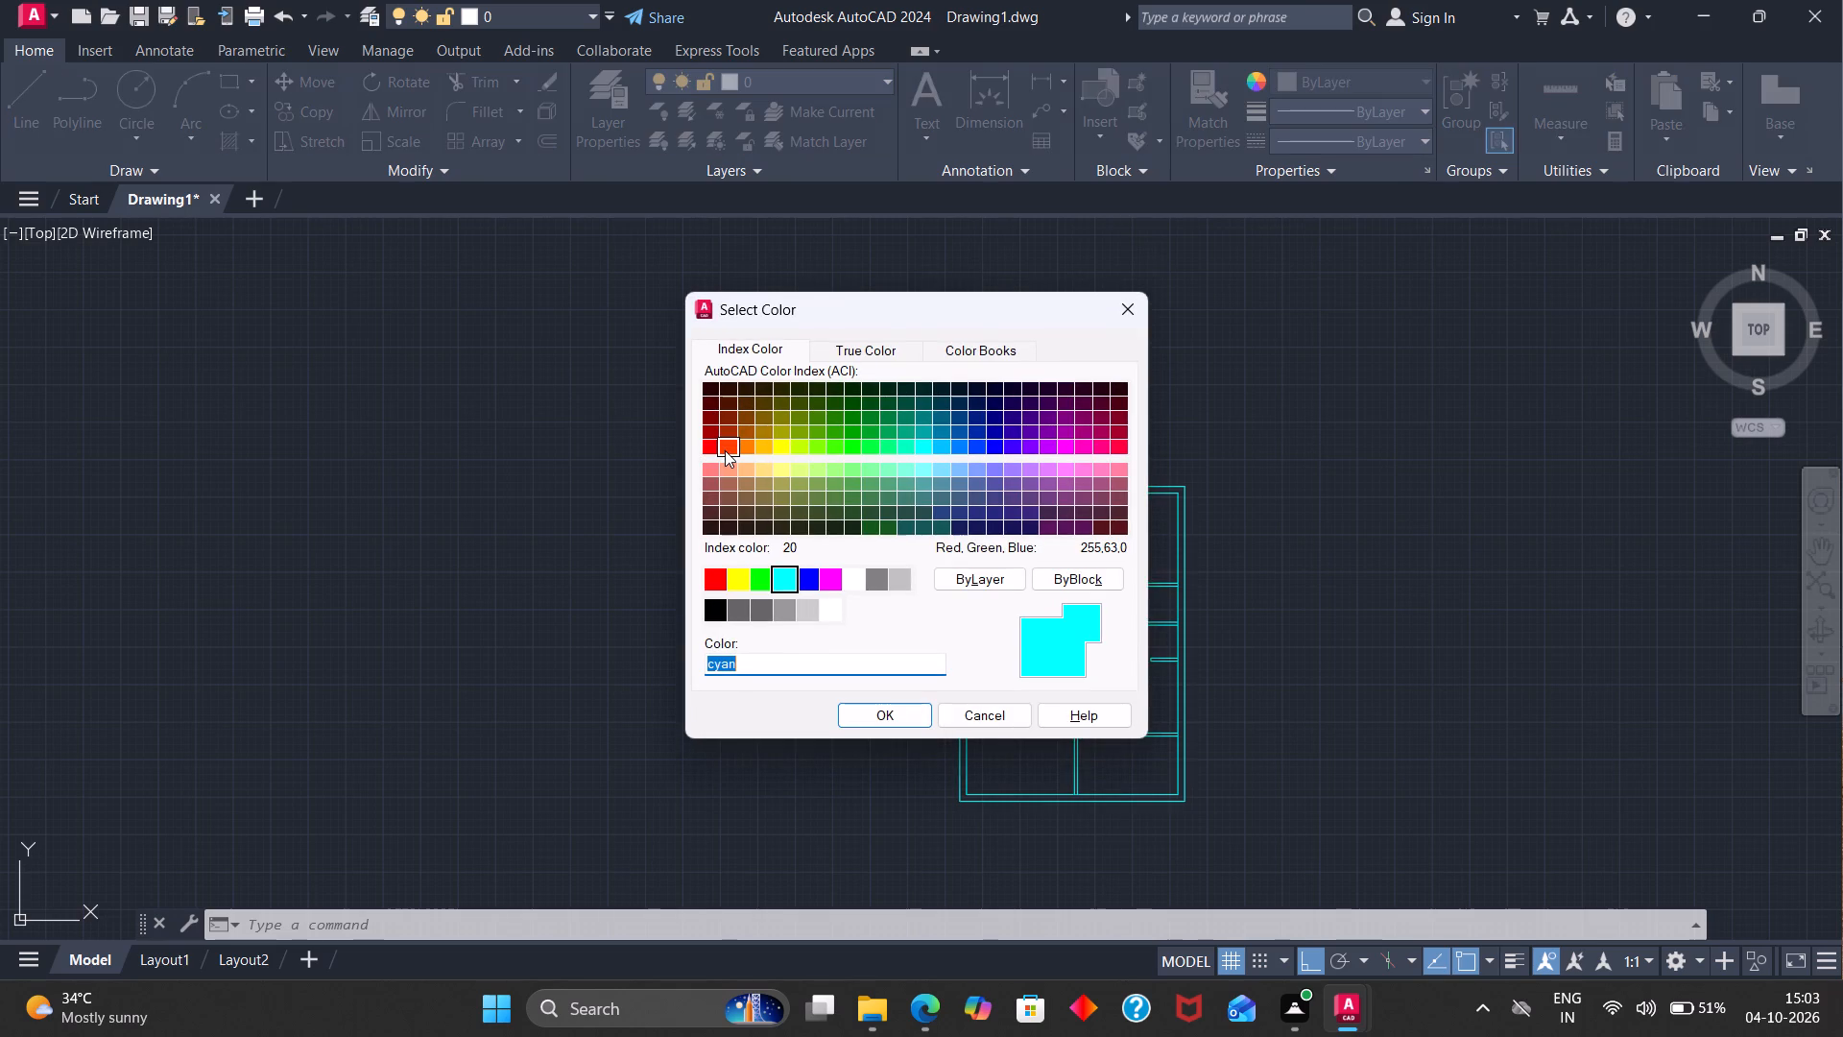
pyautogui.press('Escape')
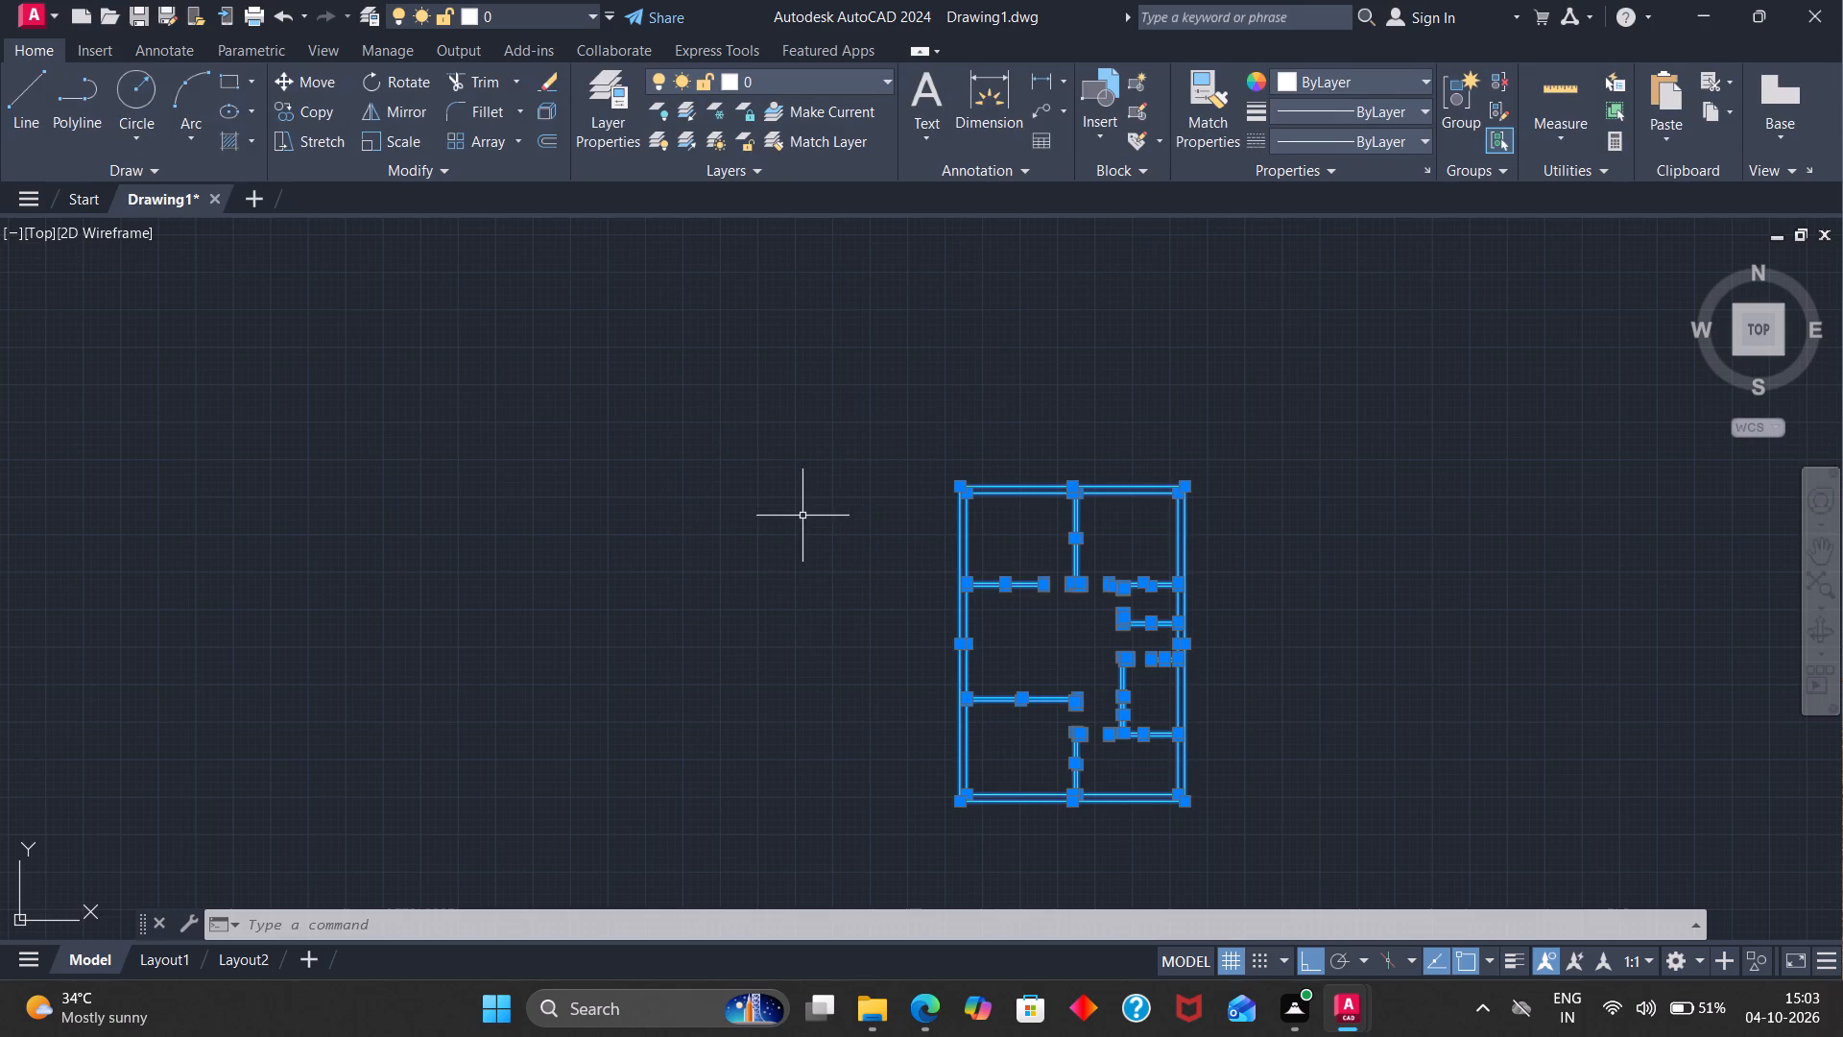
pyautogui.press('Escape')
# Lock the wall layer.
pyautogui.scroll(2, 1225, 762)
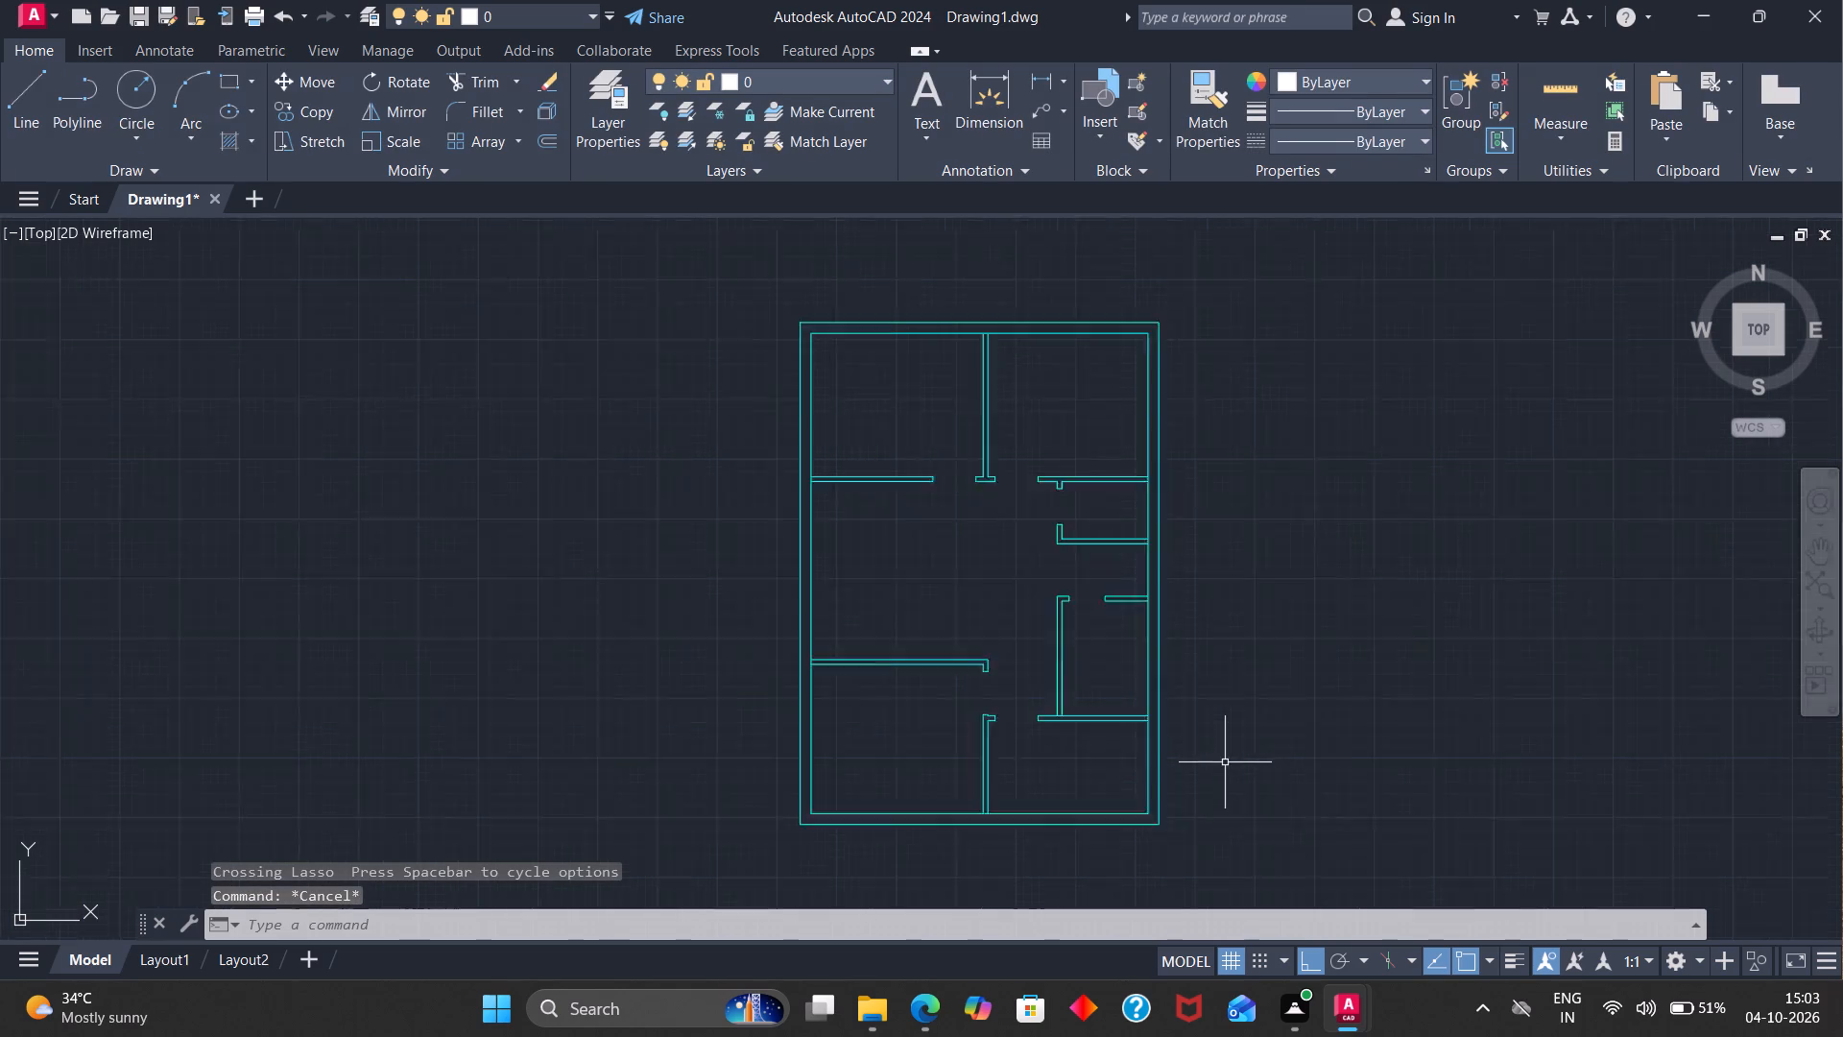
pyautogui.scroll(-2, 1137, 678)
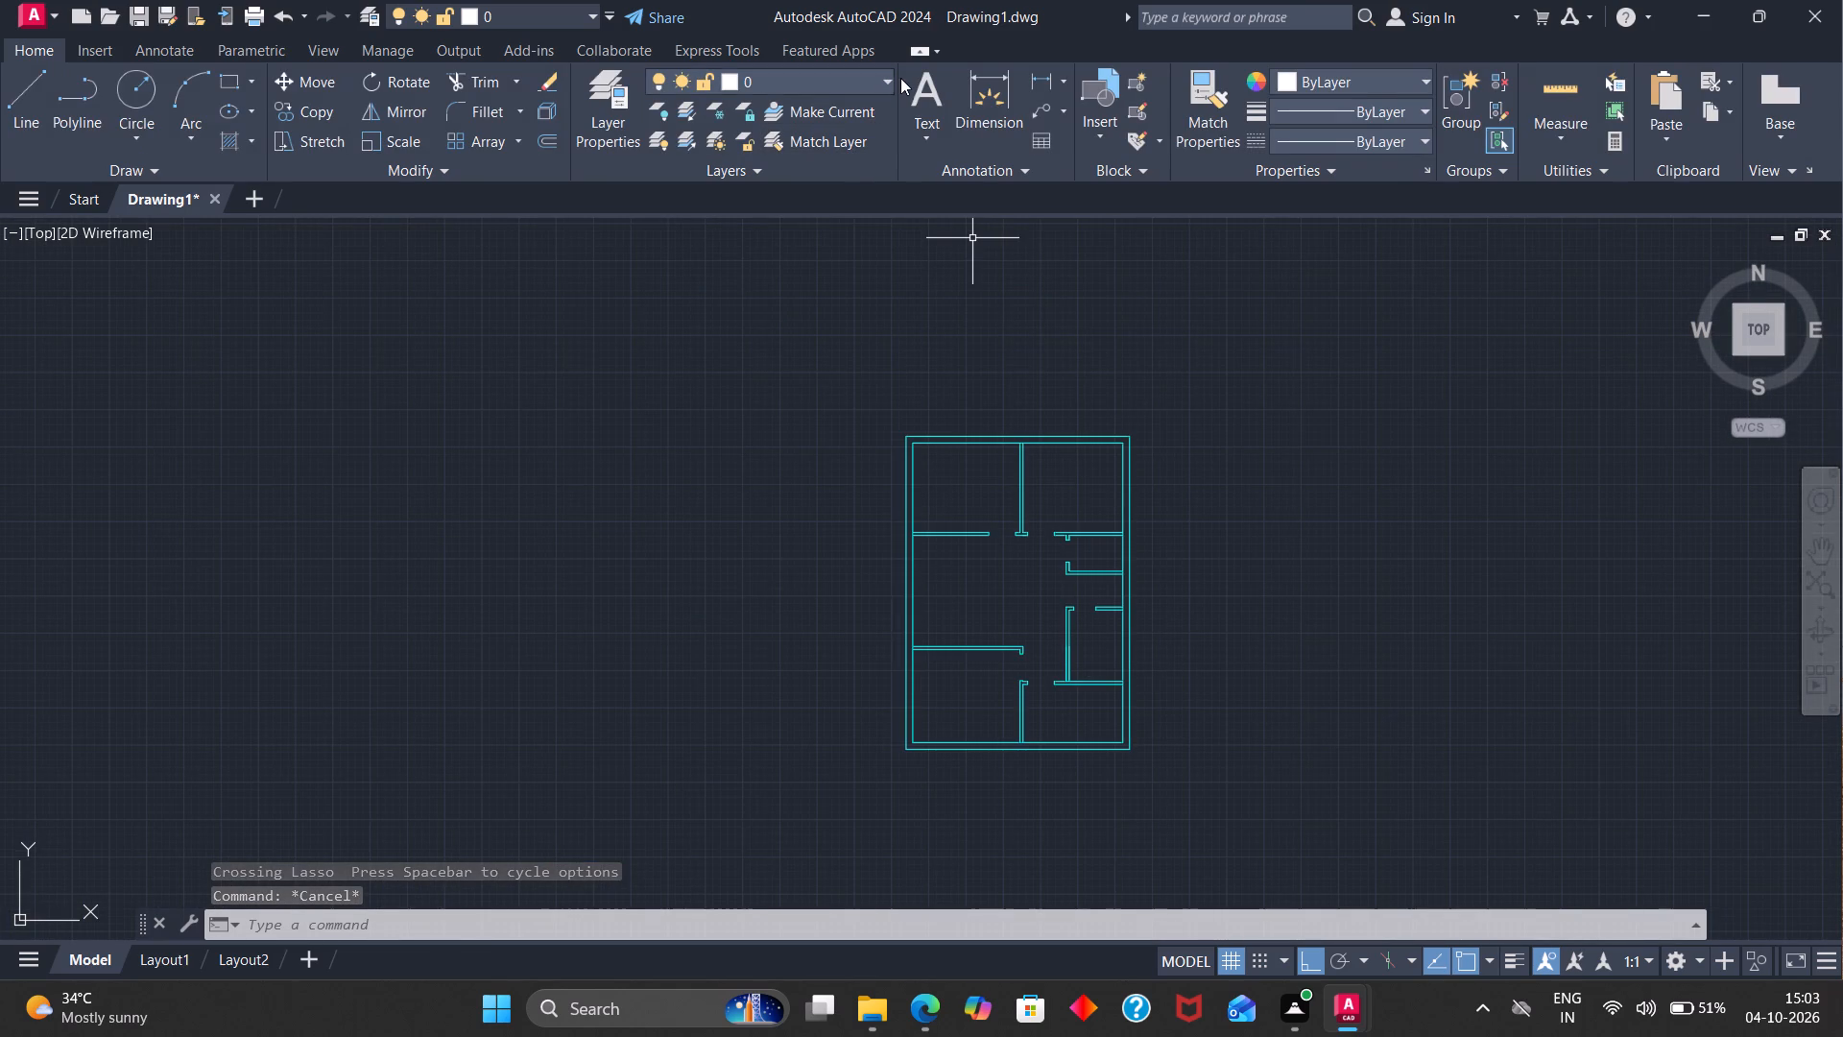
pyautogui.click(888, 77)
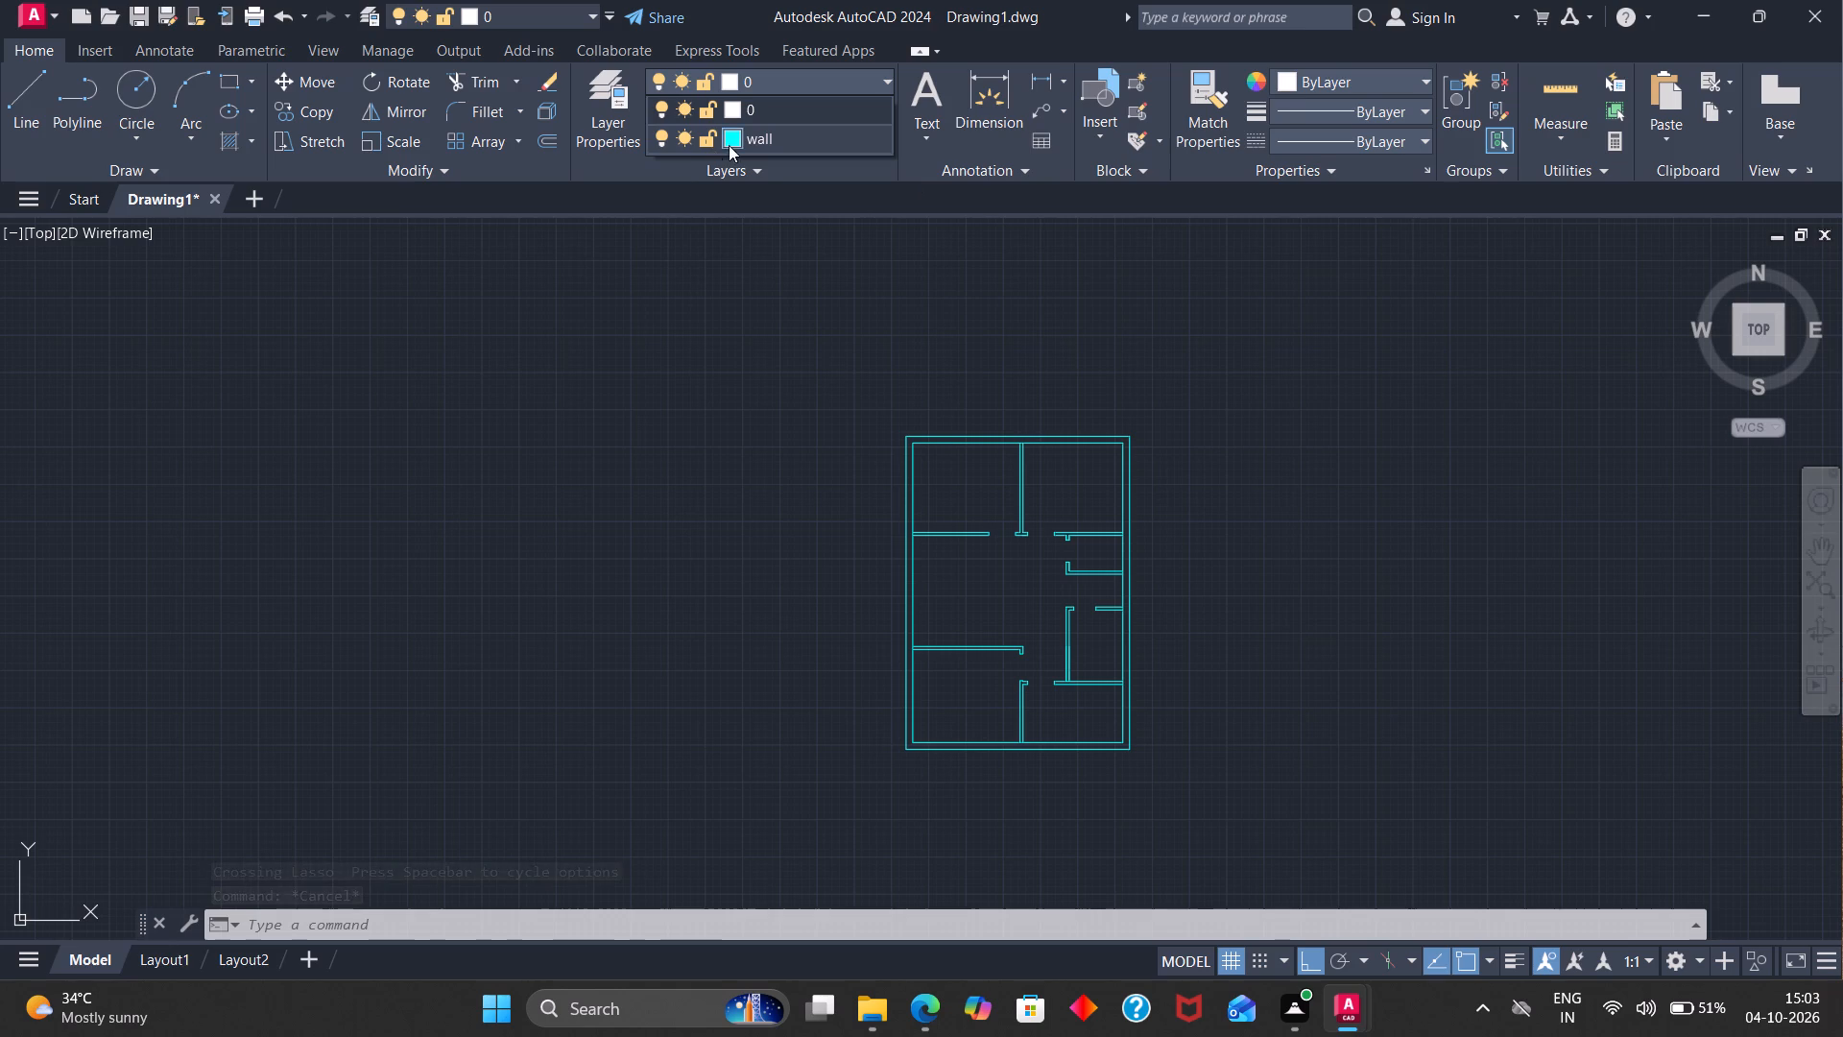
pyautogui.click(713, 136)
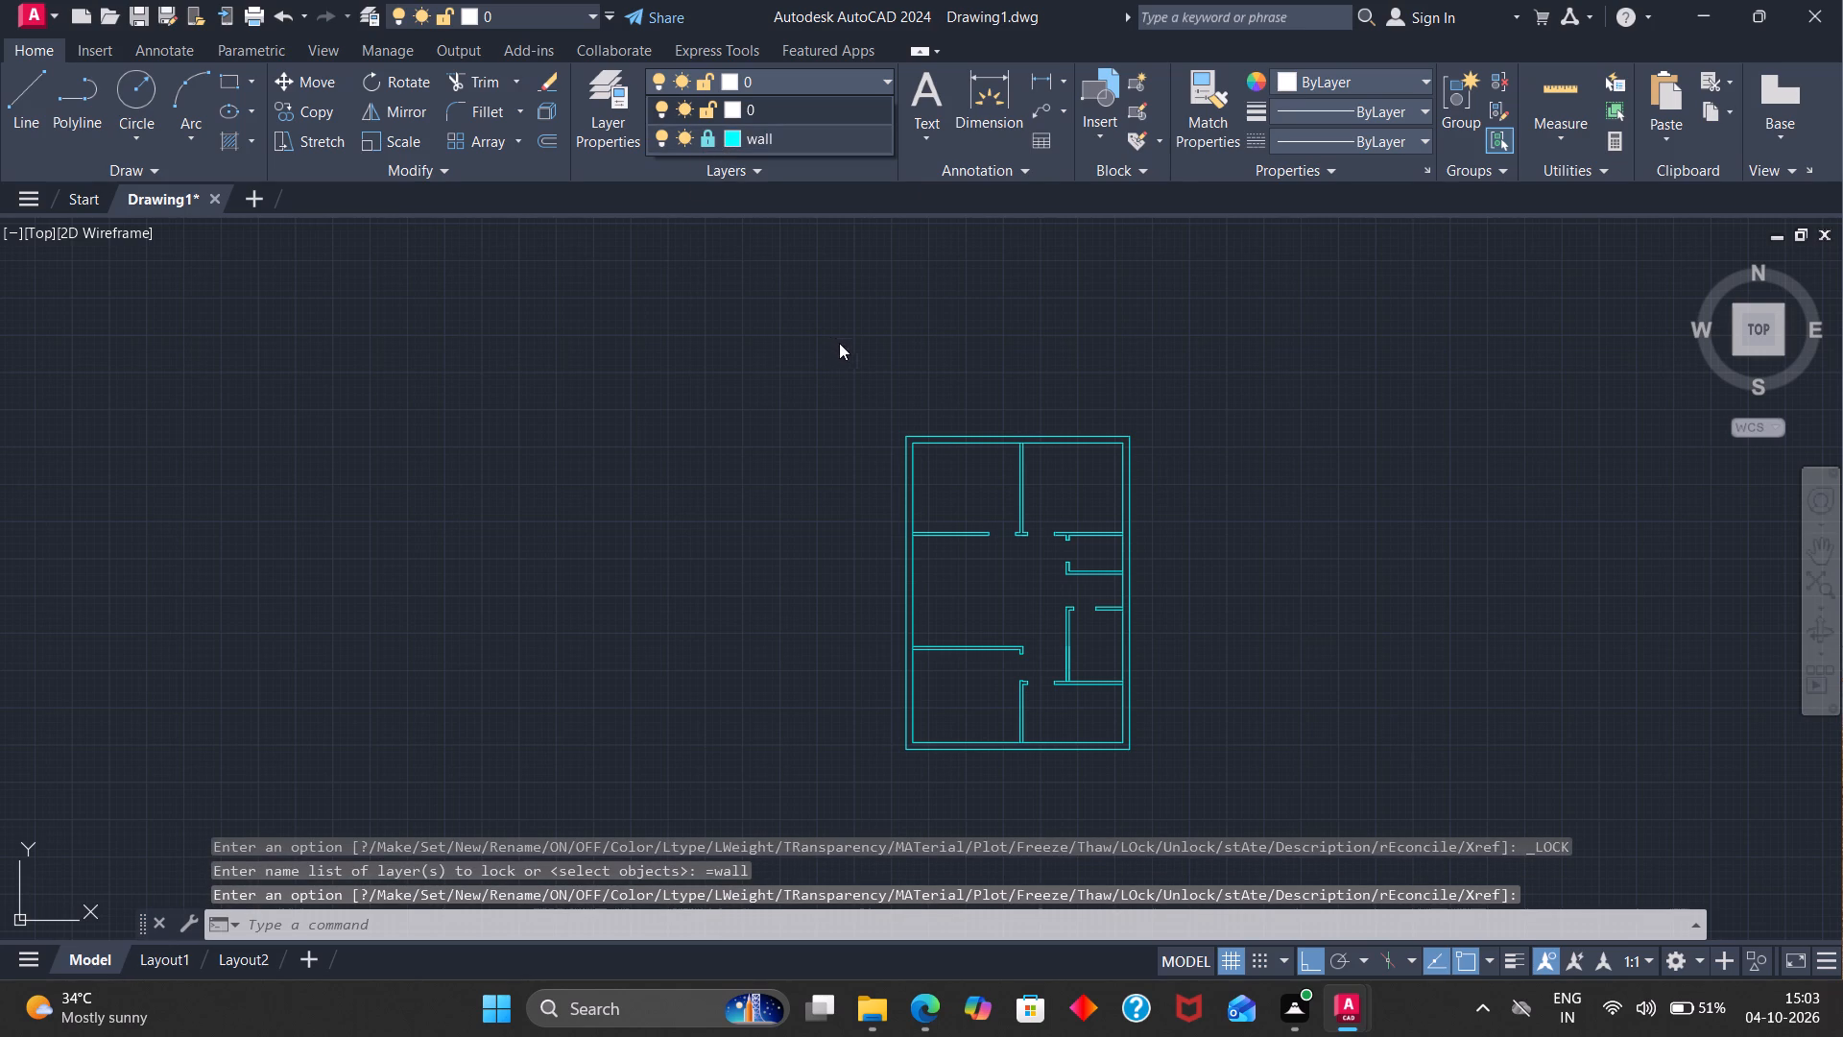
# Try selecting the upper outer wall's lines to test the layer lock.
pyautogui.click(953, 442)
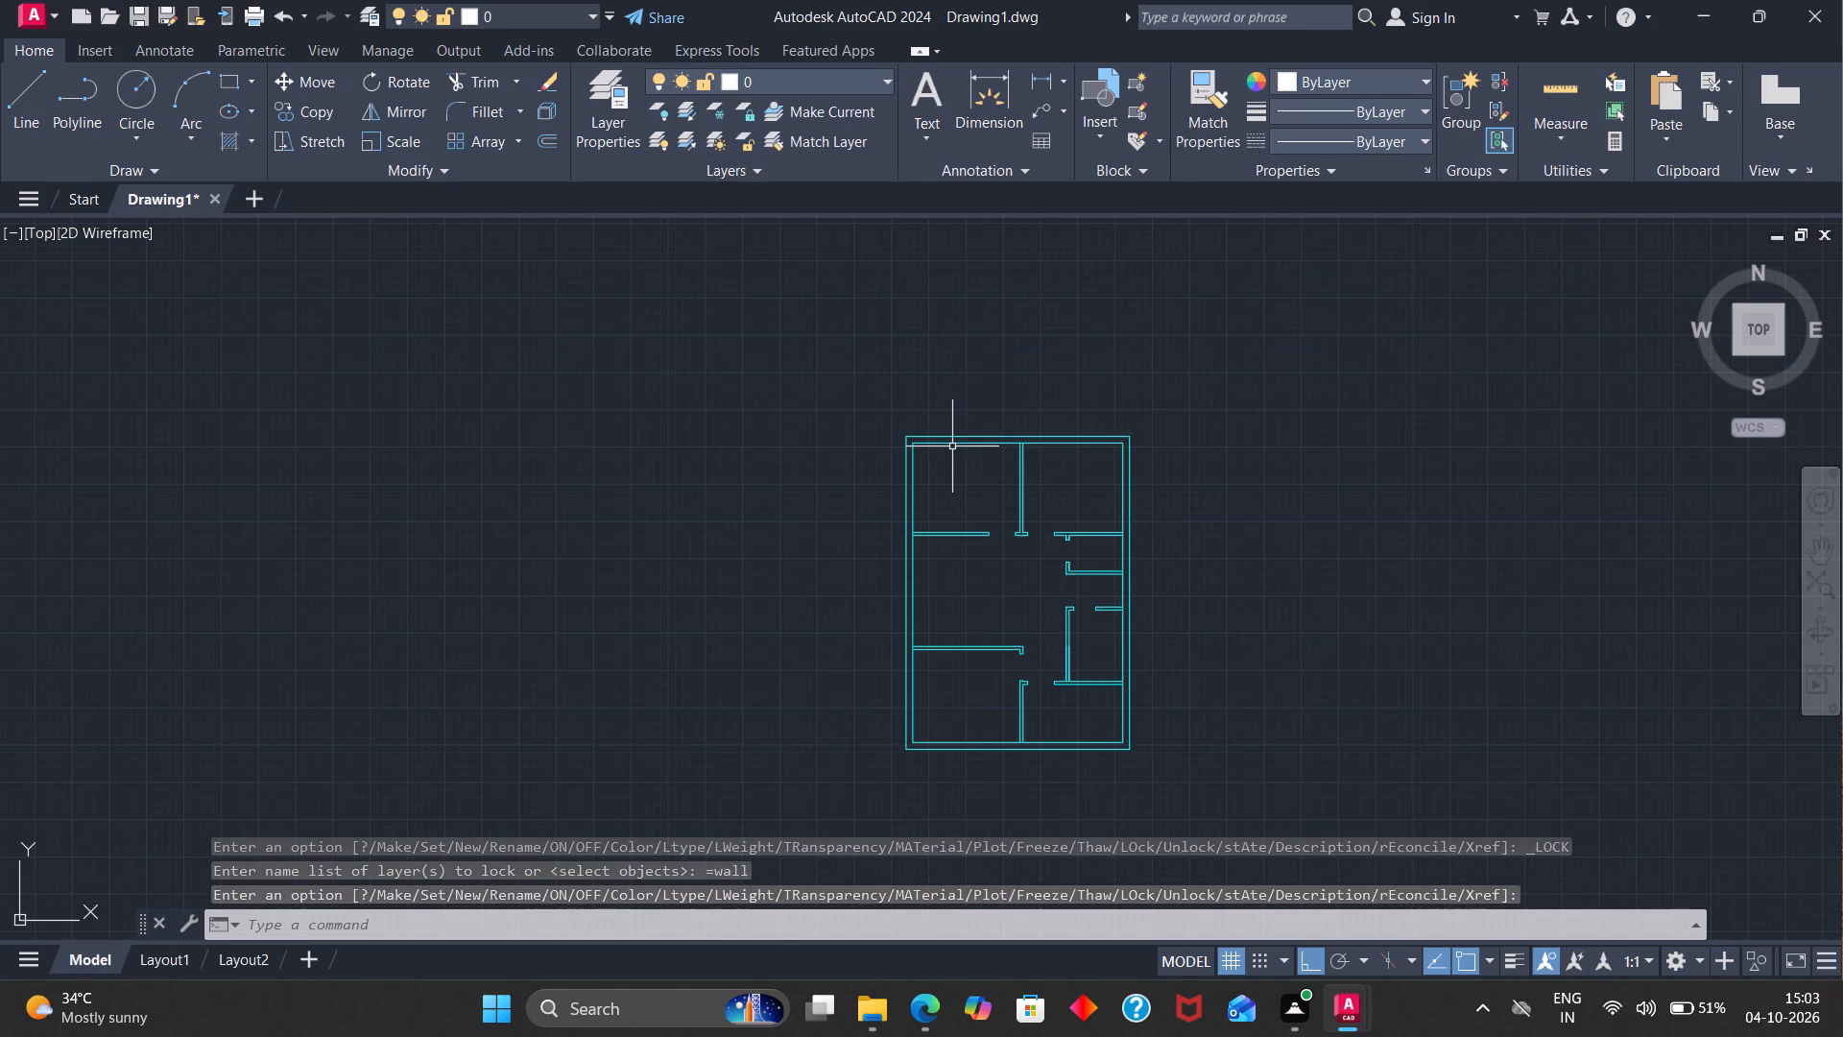
pyautogui.click(952, 446)
pyautogui.scroll(3, 954, 442)
pyautogui.moveTo(961, 430); pyautogui.dragTo(954, 447)
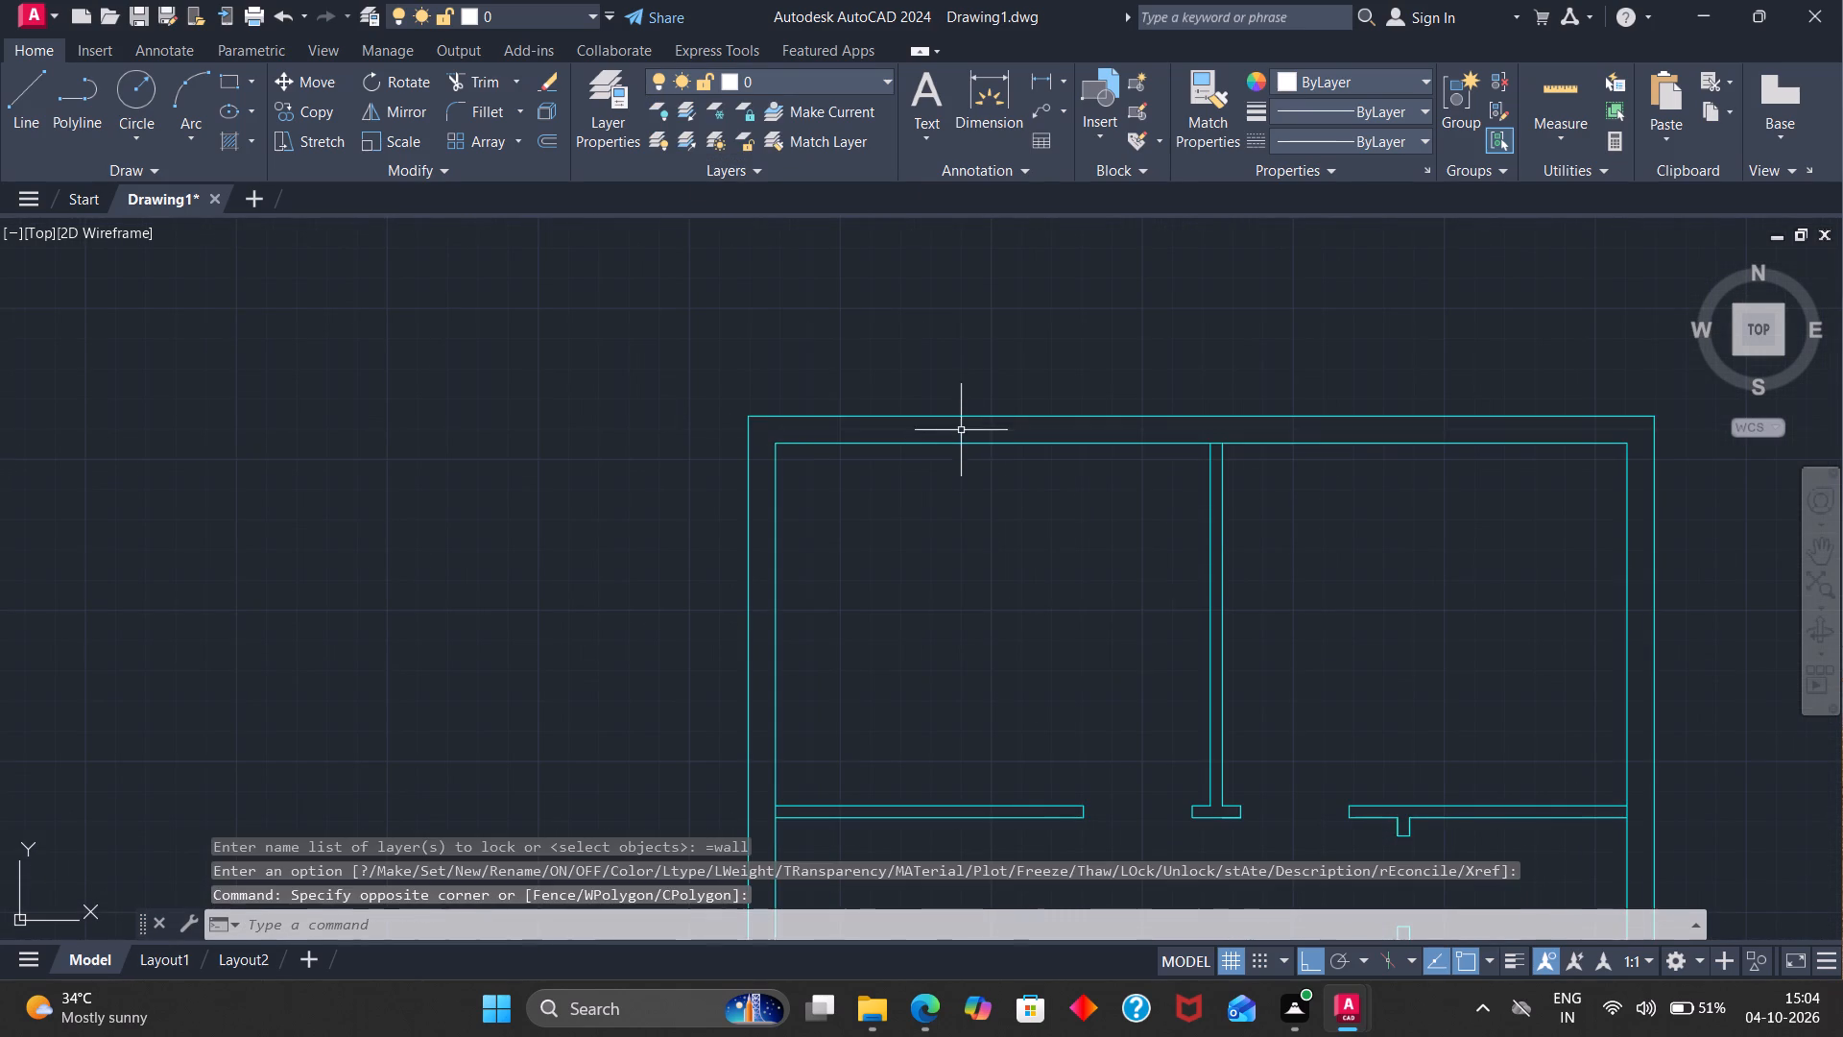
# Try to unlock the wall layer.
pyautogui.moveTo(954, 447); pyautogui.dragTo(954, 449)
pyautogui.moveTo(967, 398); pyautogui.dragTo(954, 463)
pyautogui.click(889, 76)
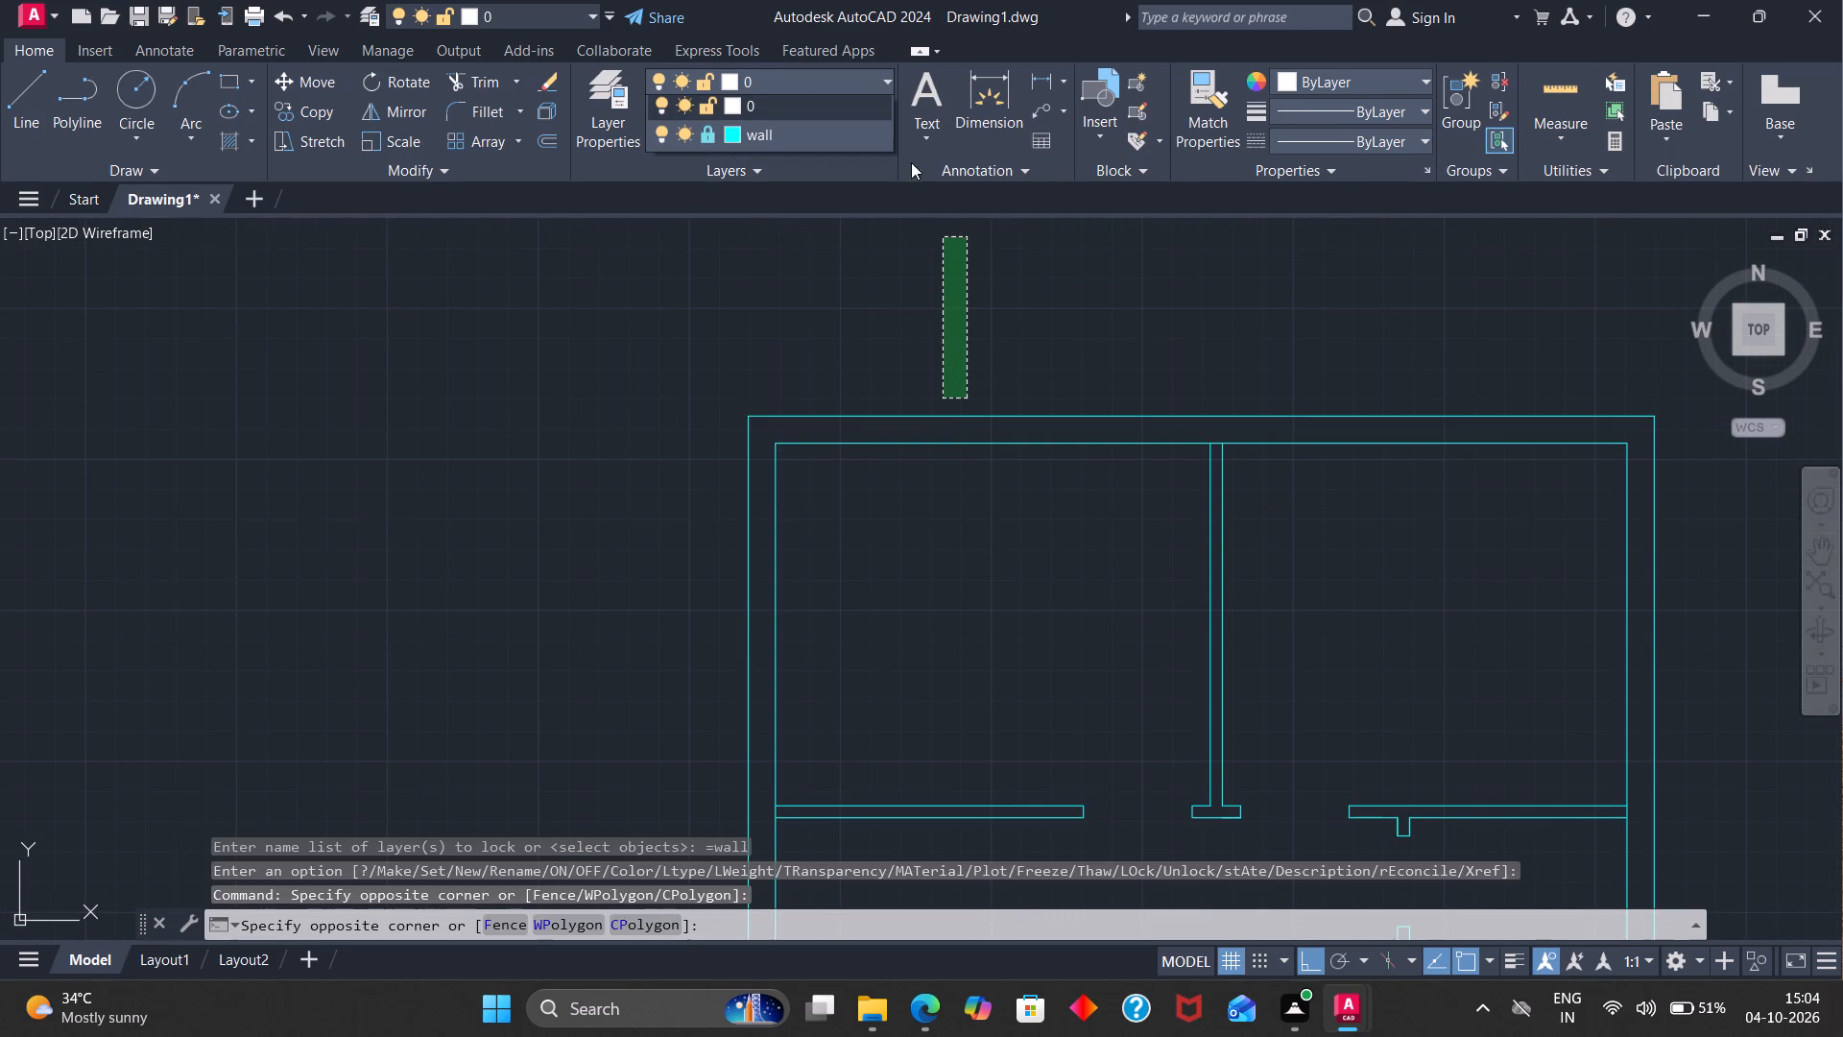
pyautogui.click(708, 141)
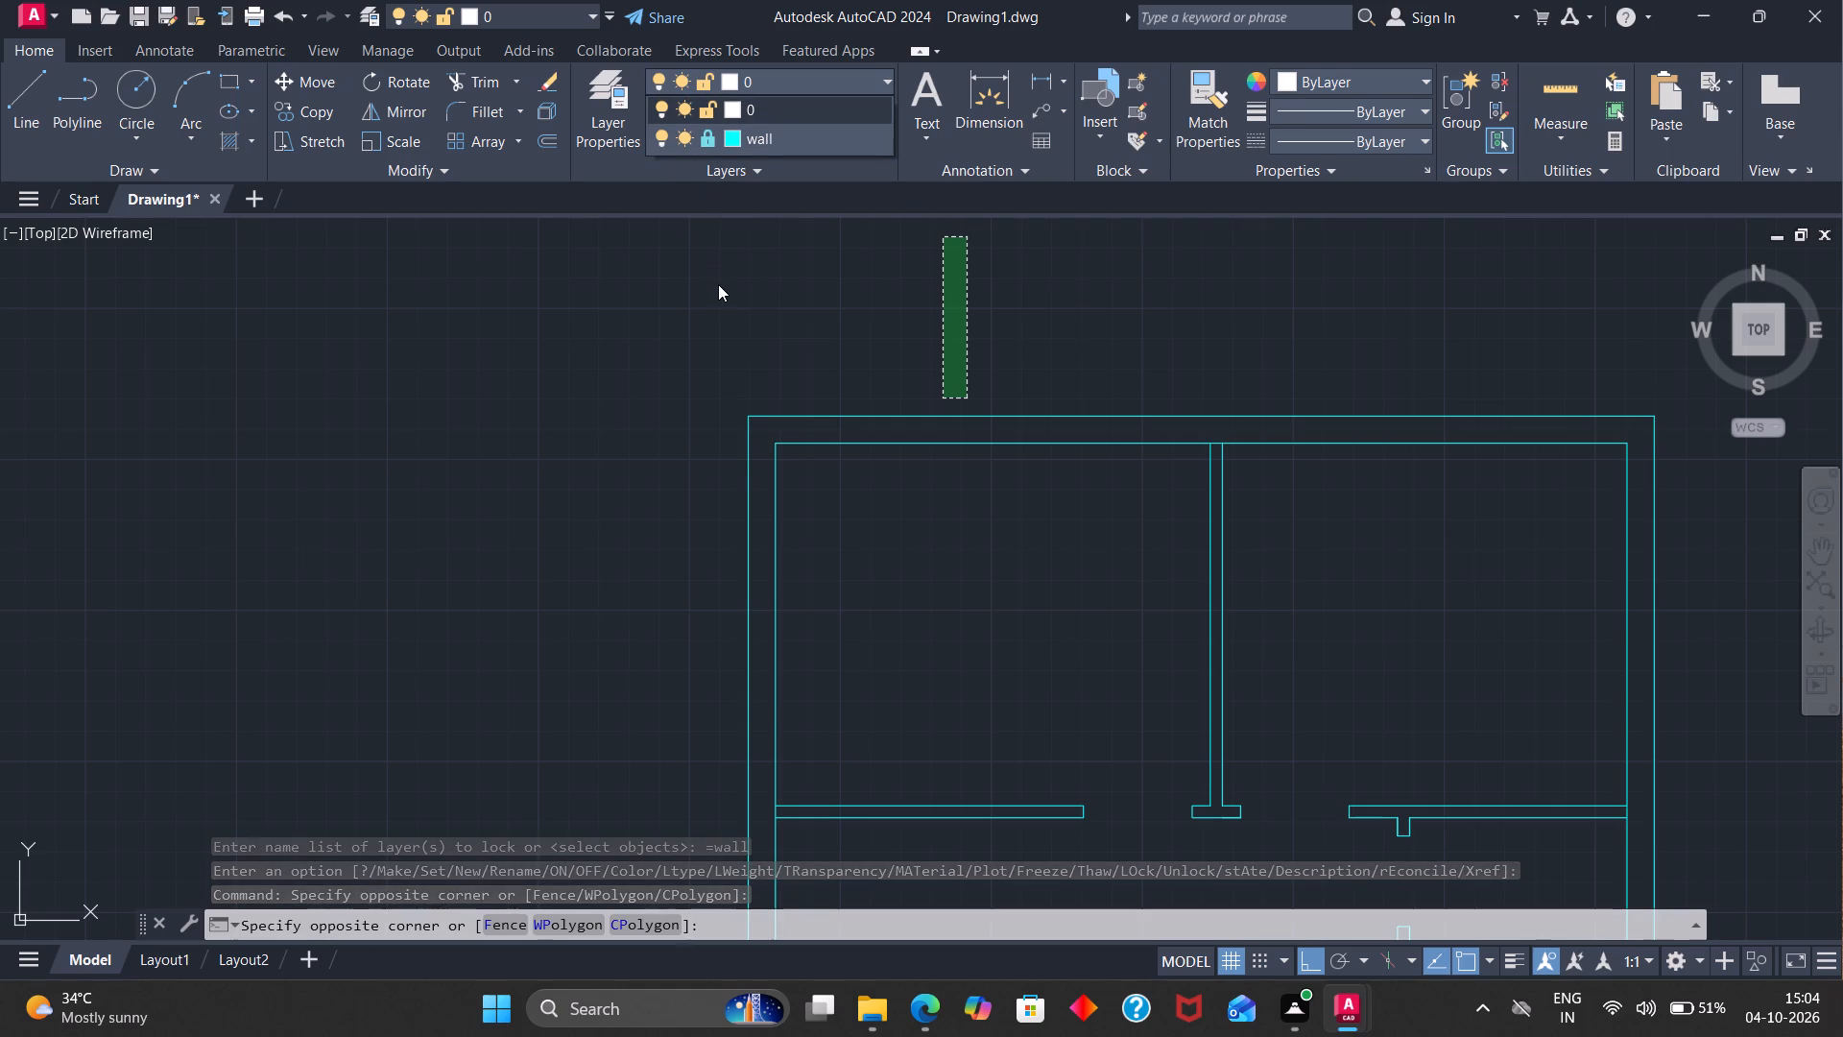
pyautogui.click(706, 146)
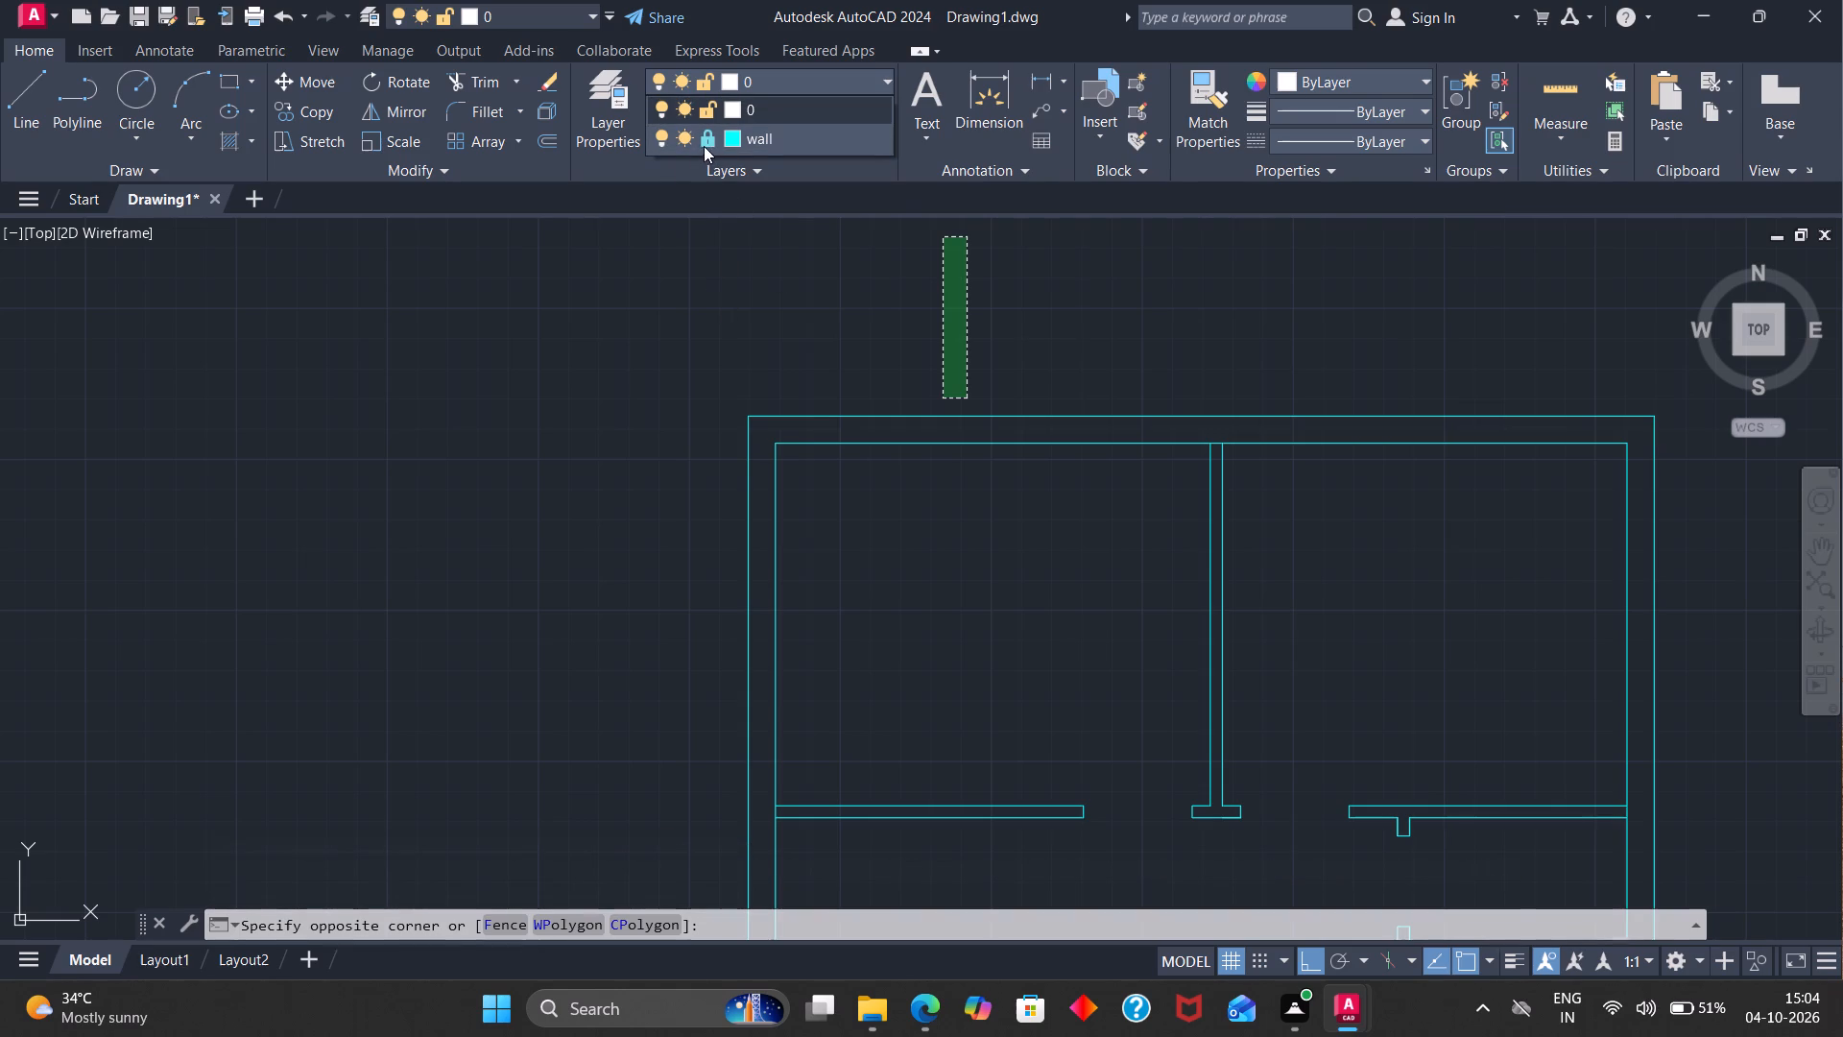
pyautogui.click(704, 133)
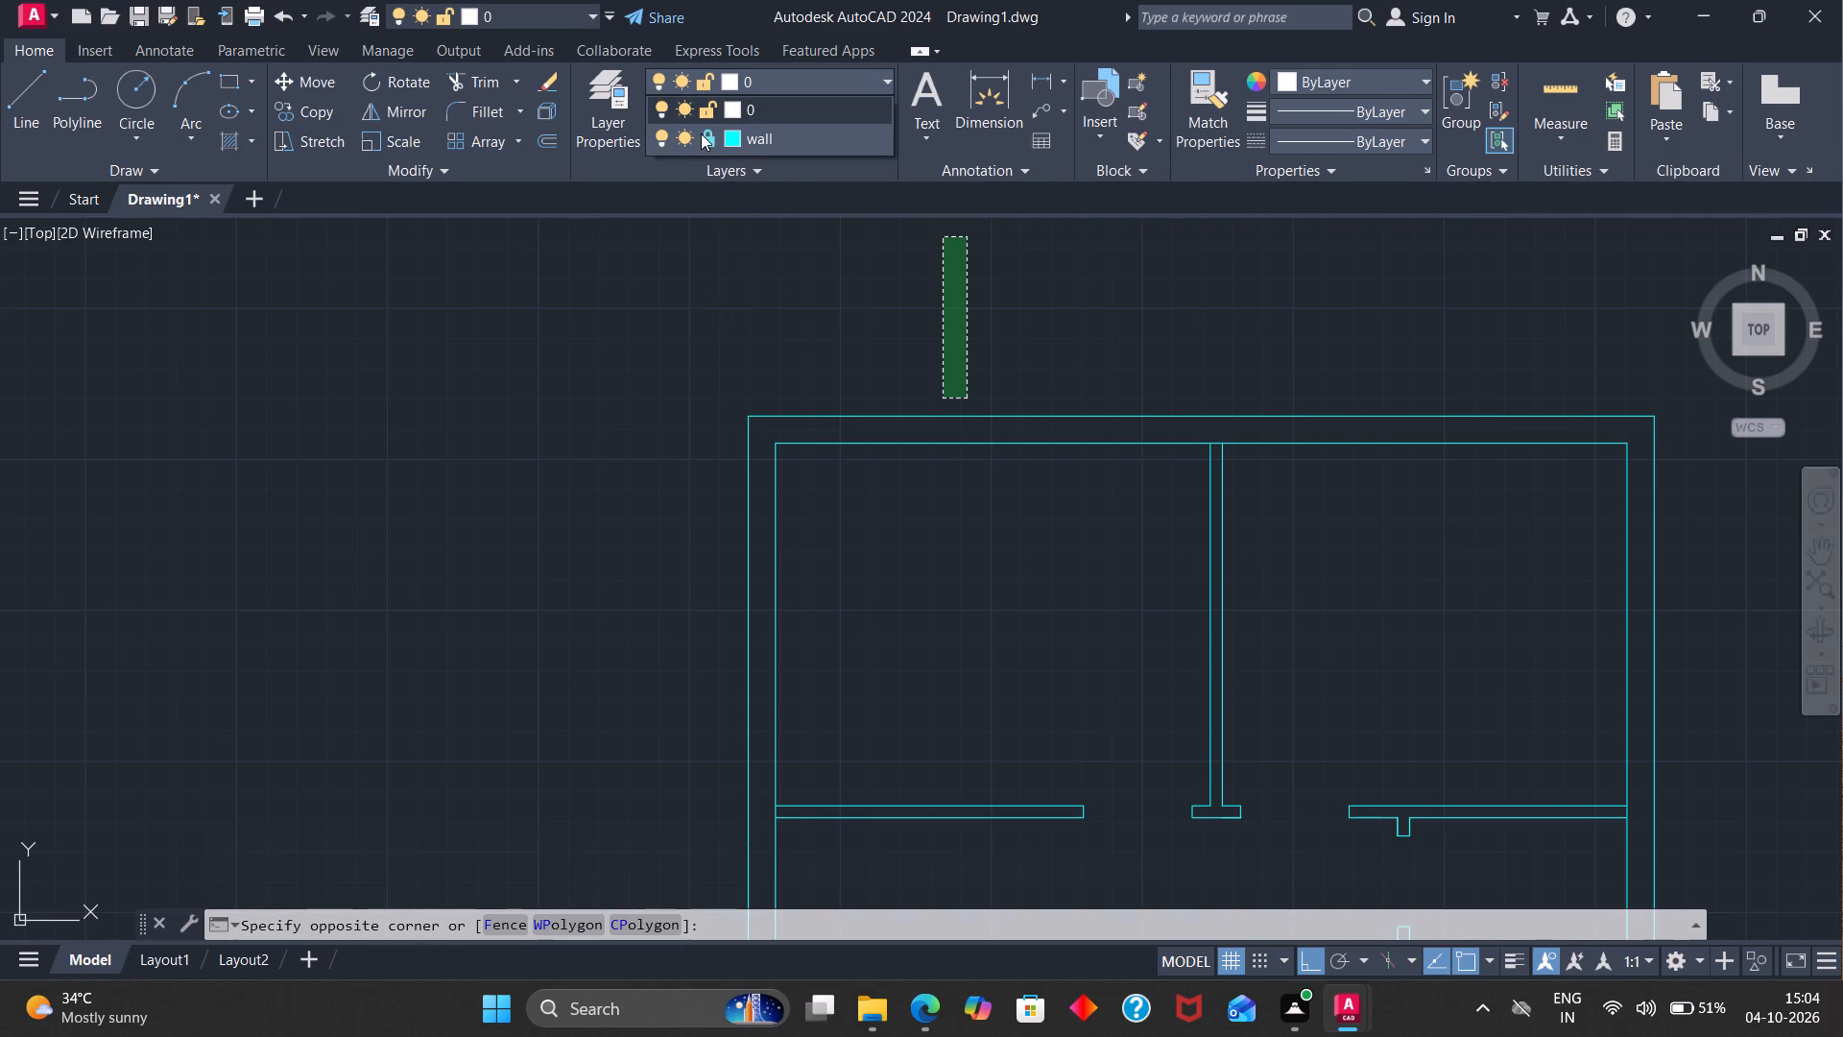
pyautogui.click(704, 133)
# Select the inner line of the floor plan's left outer wall to test the layer lock, and clear the selection.
pyautogui.scroll(-3, 730, 242)
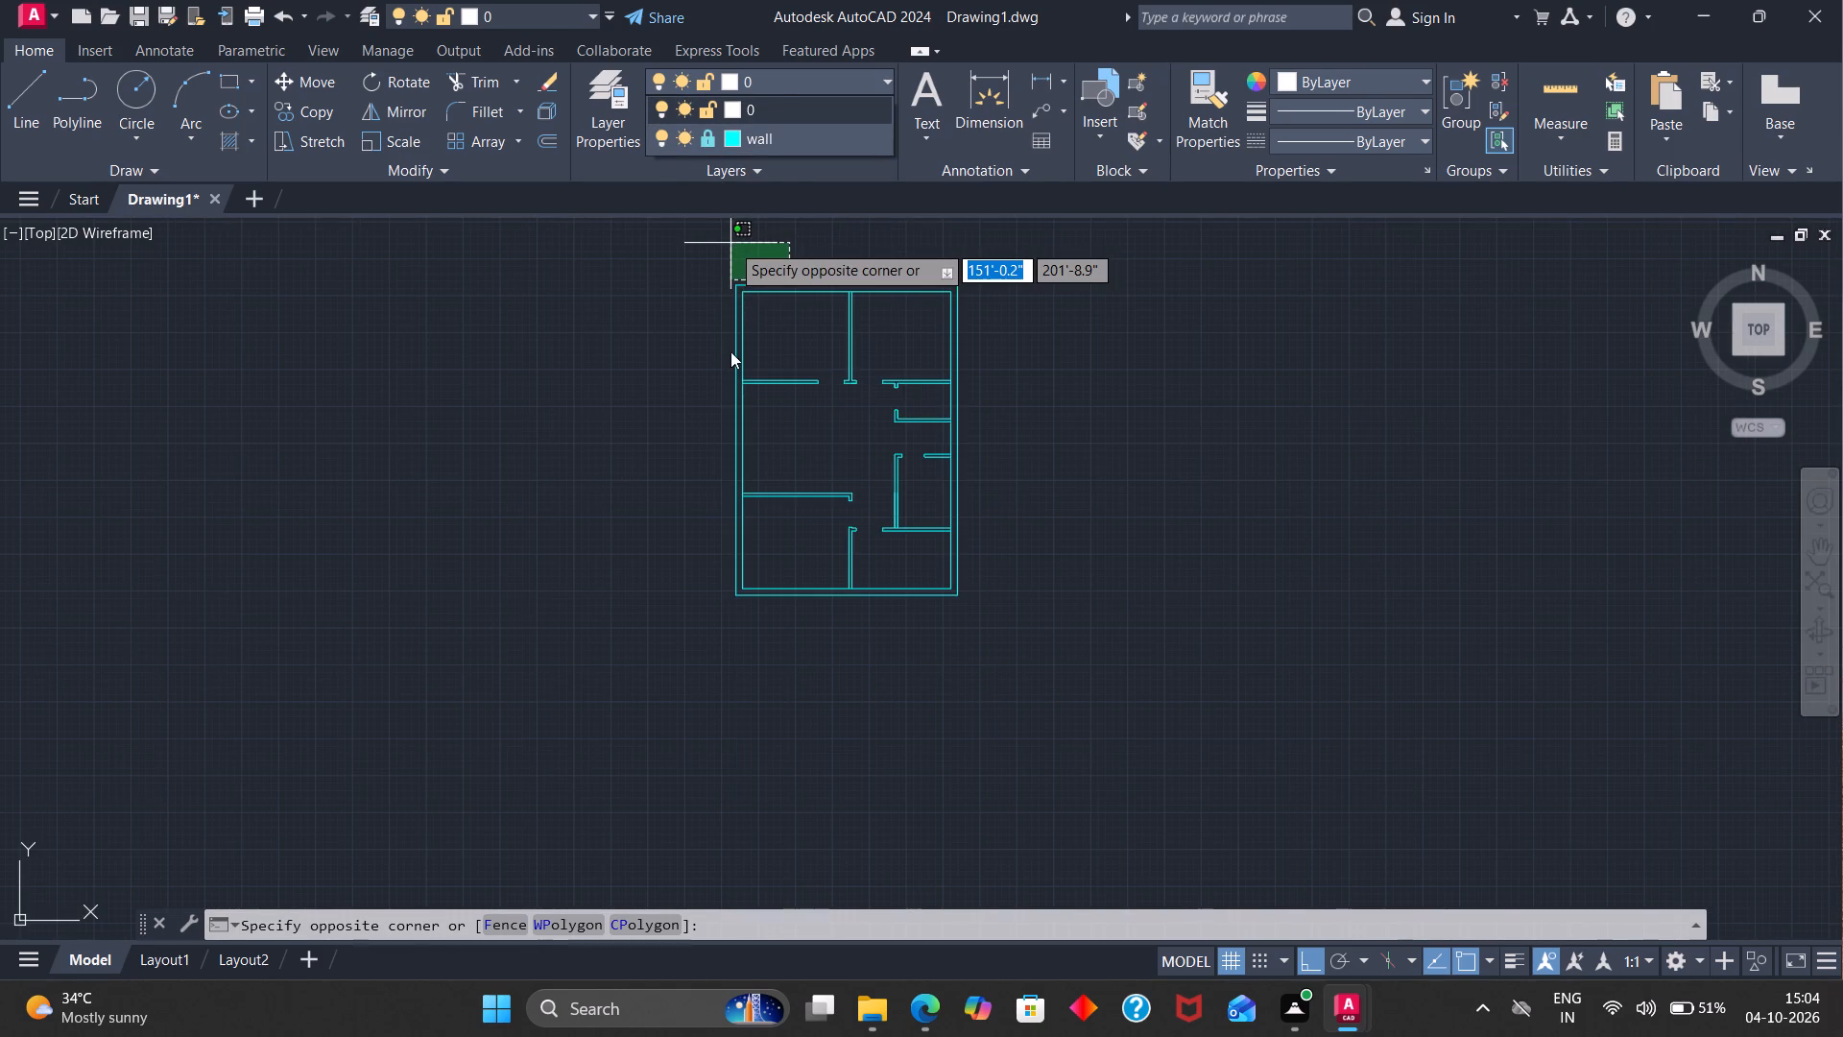
pyautogui.click(735, 366)
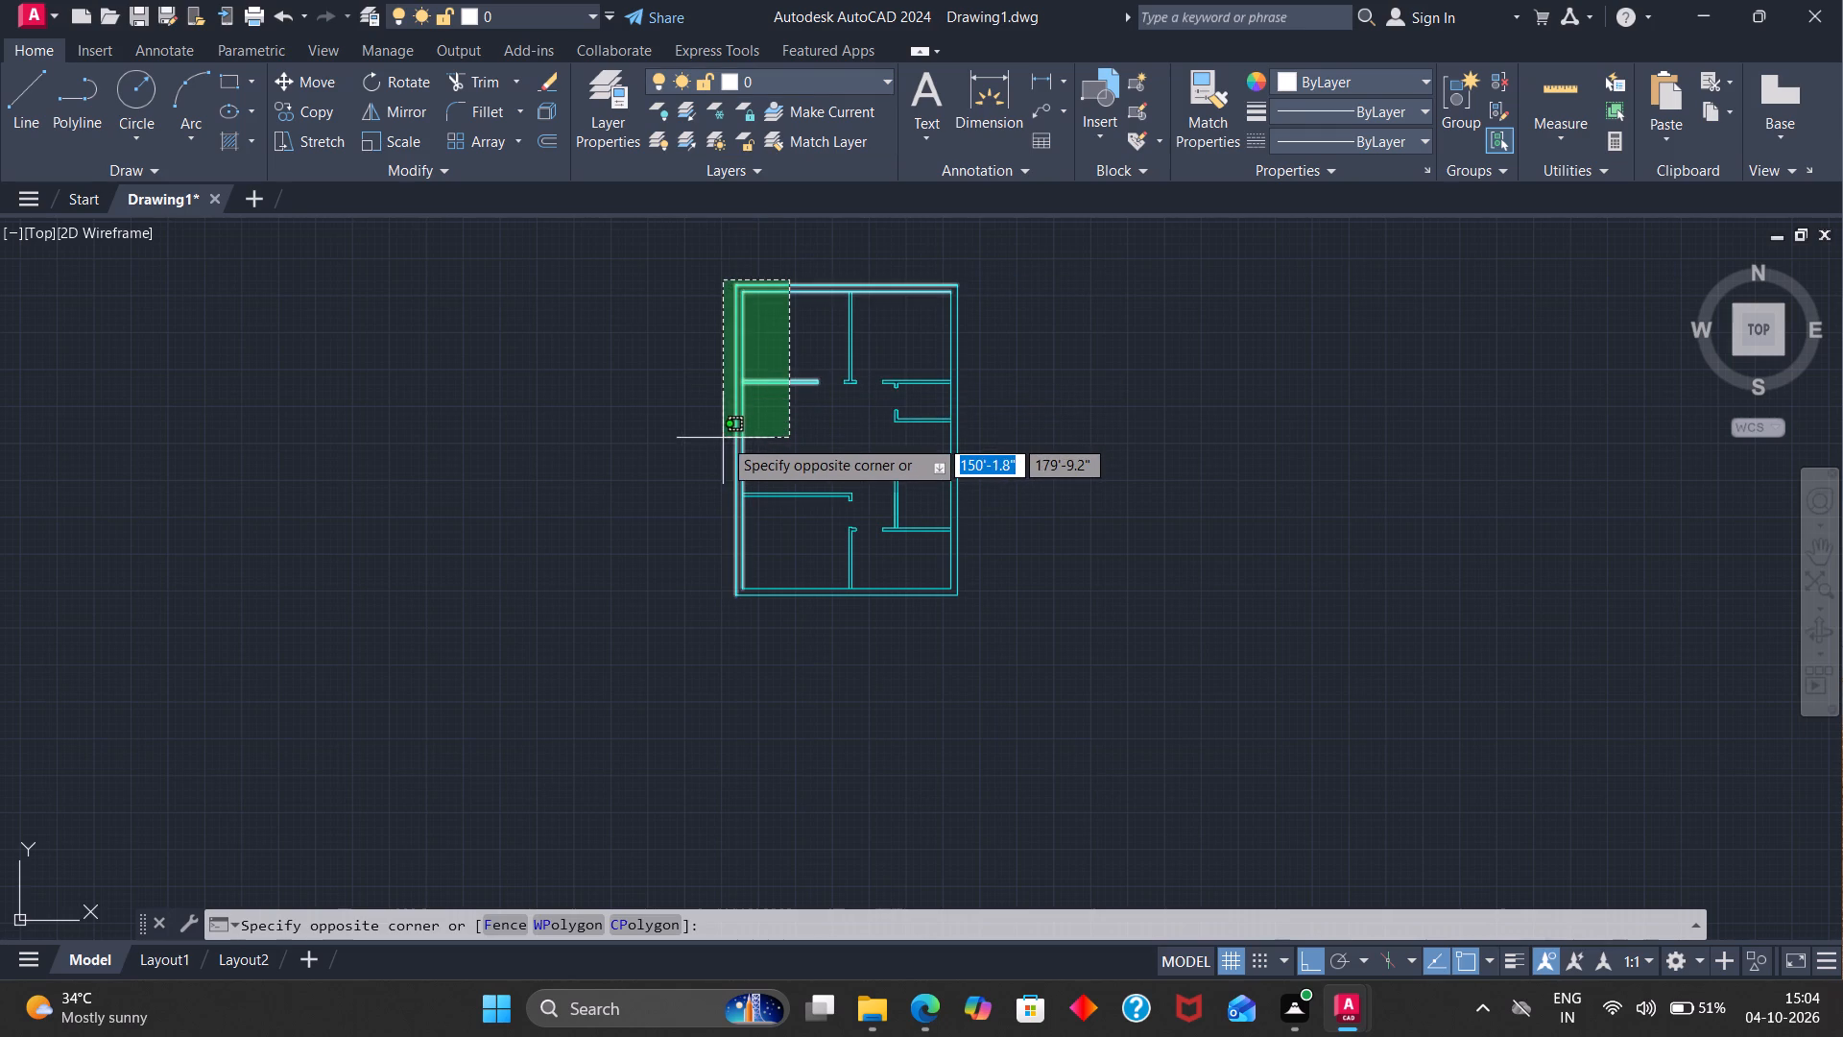
pyautogui.scroll(3, 723, 438)
pyautogui.click(793, 474)
pyautogui.click(794, 475)
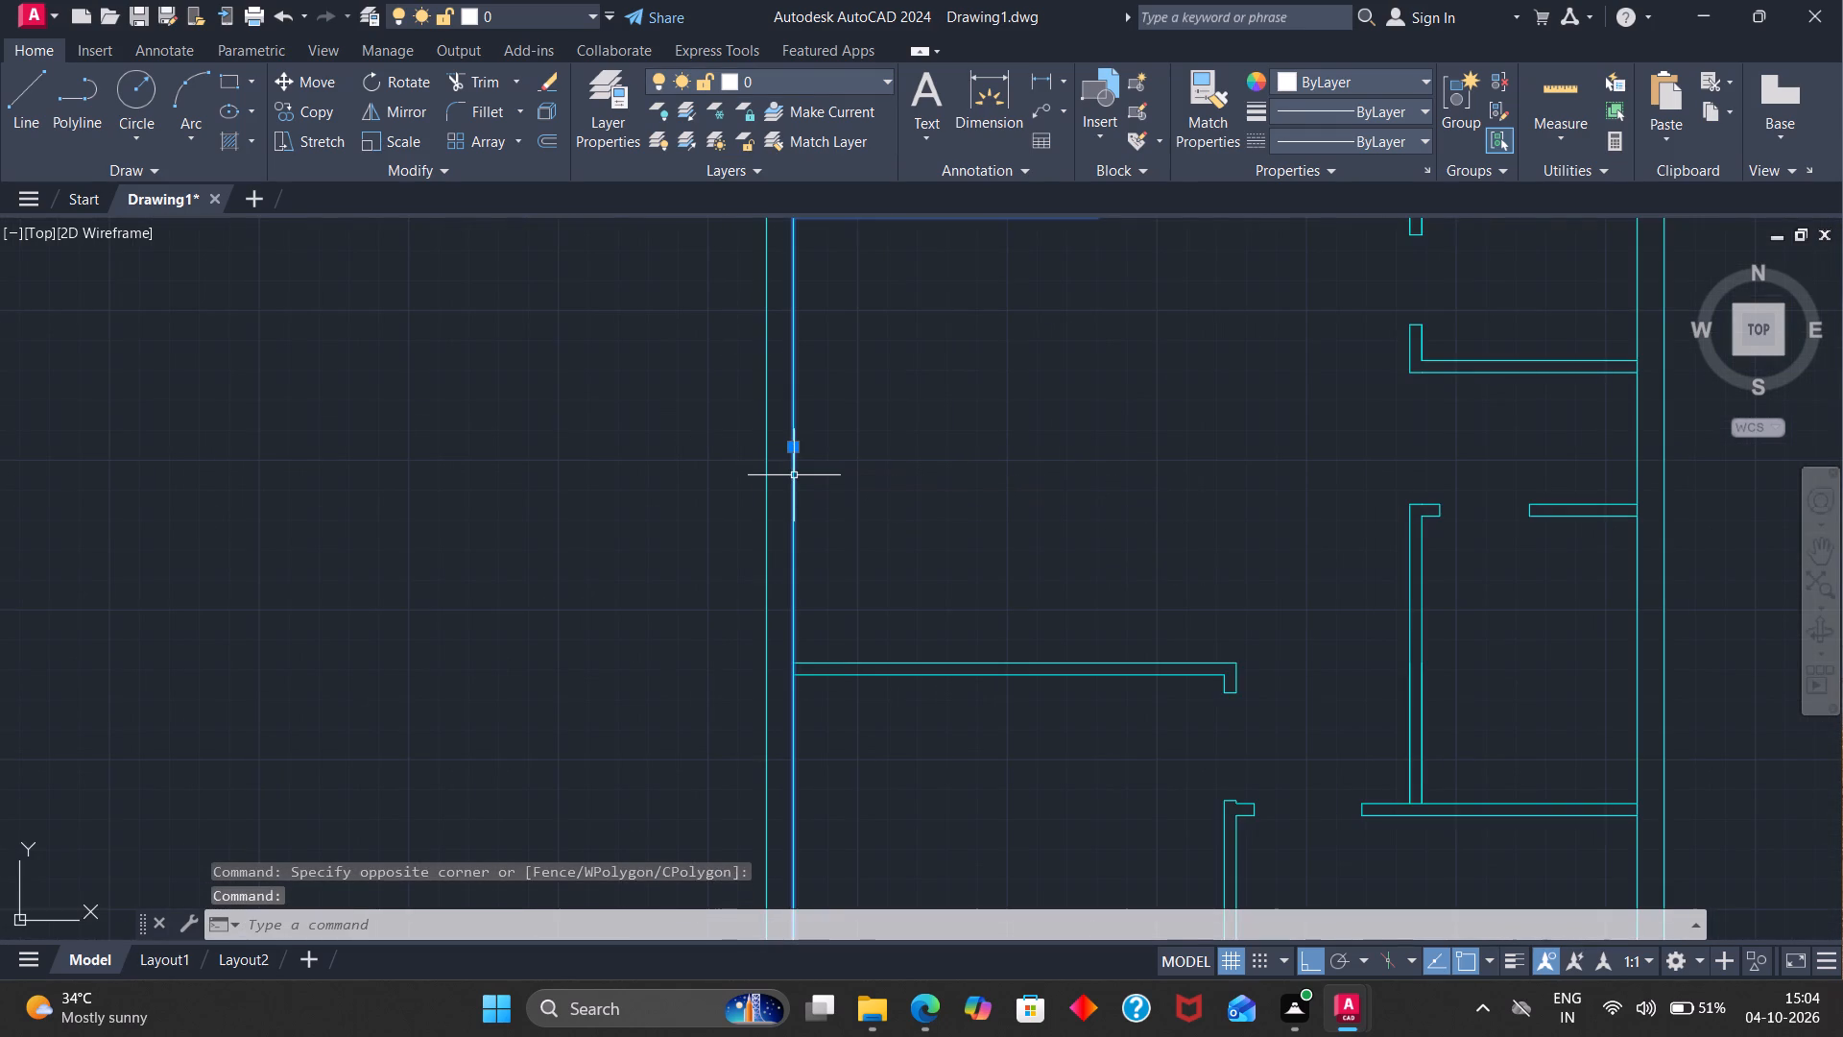
pyautogui.scroll(-3, 877, 494)
pyautogui.press('Escape')
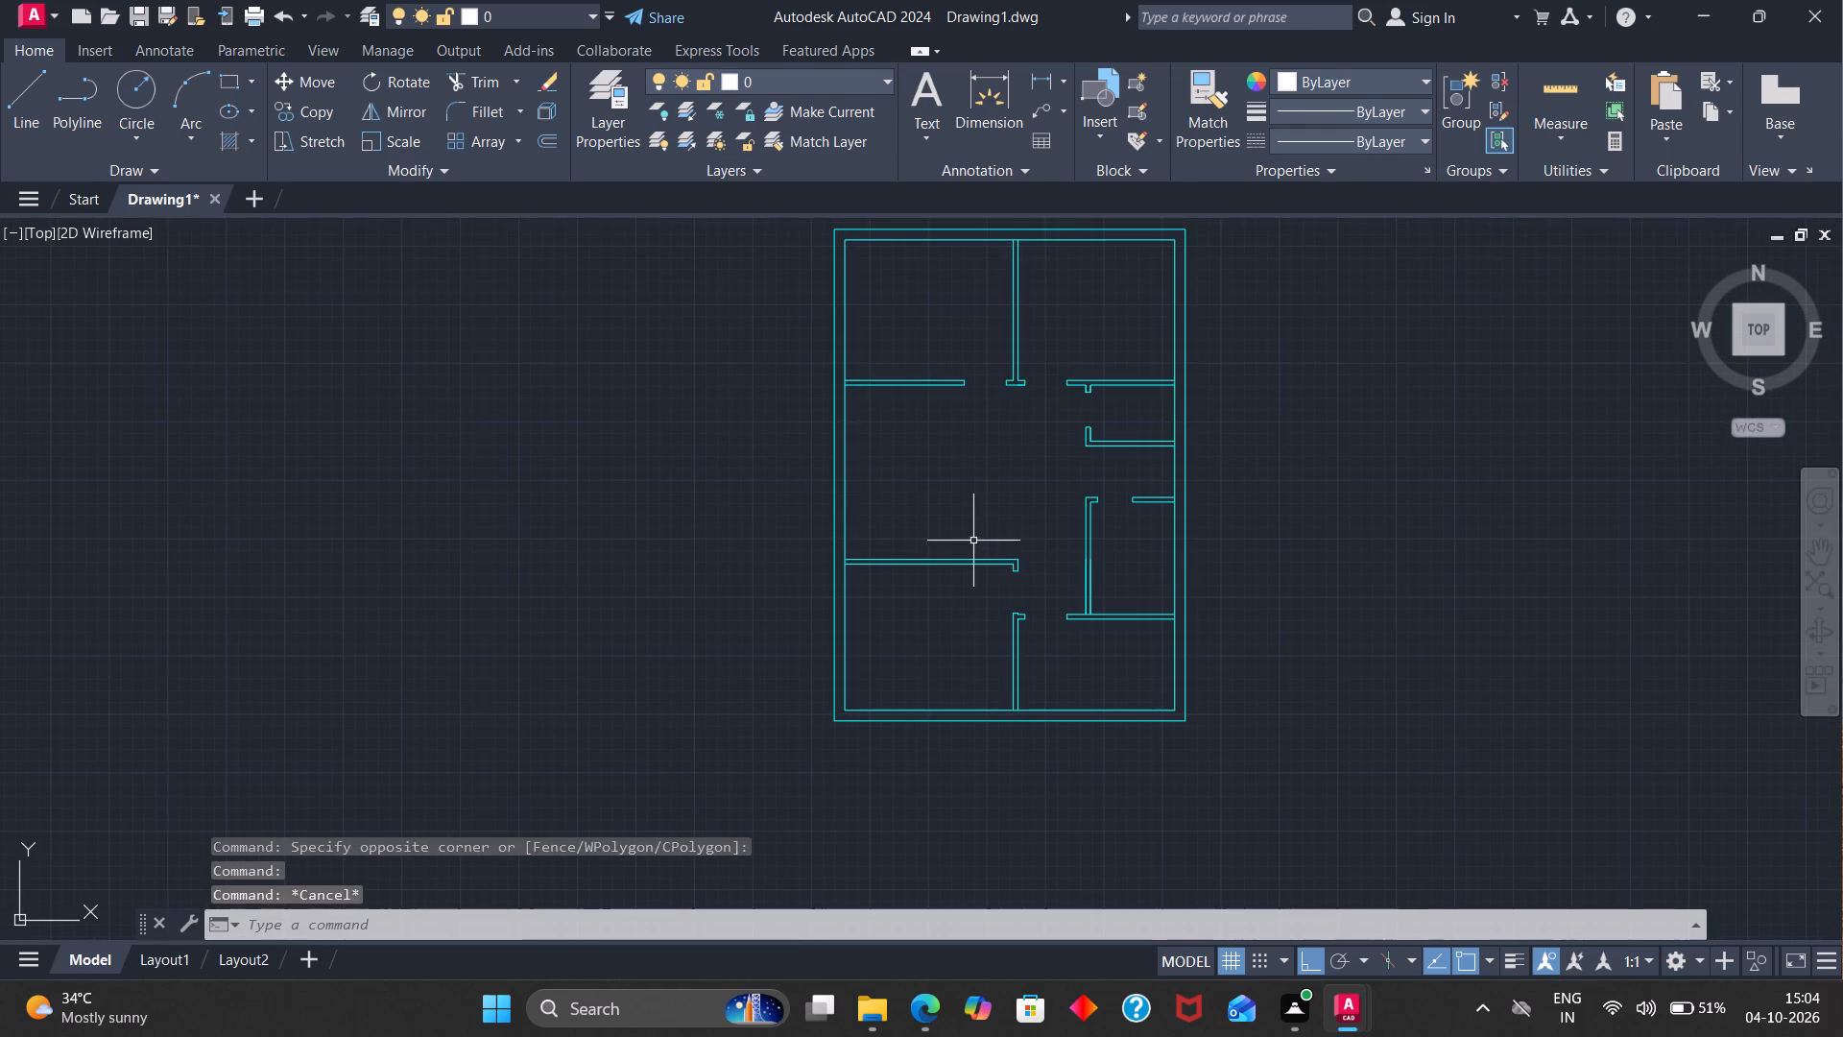
# Unlock the wall layer.
pyautogui.click(890, 84)
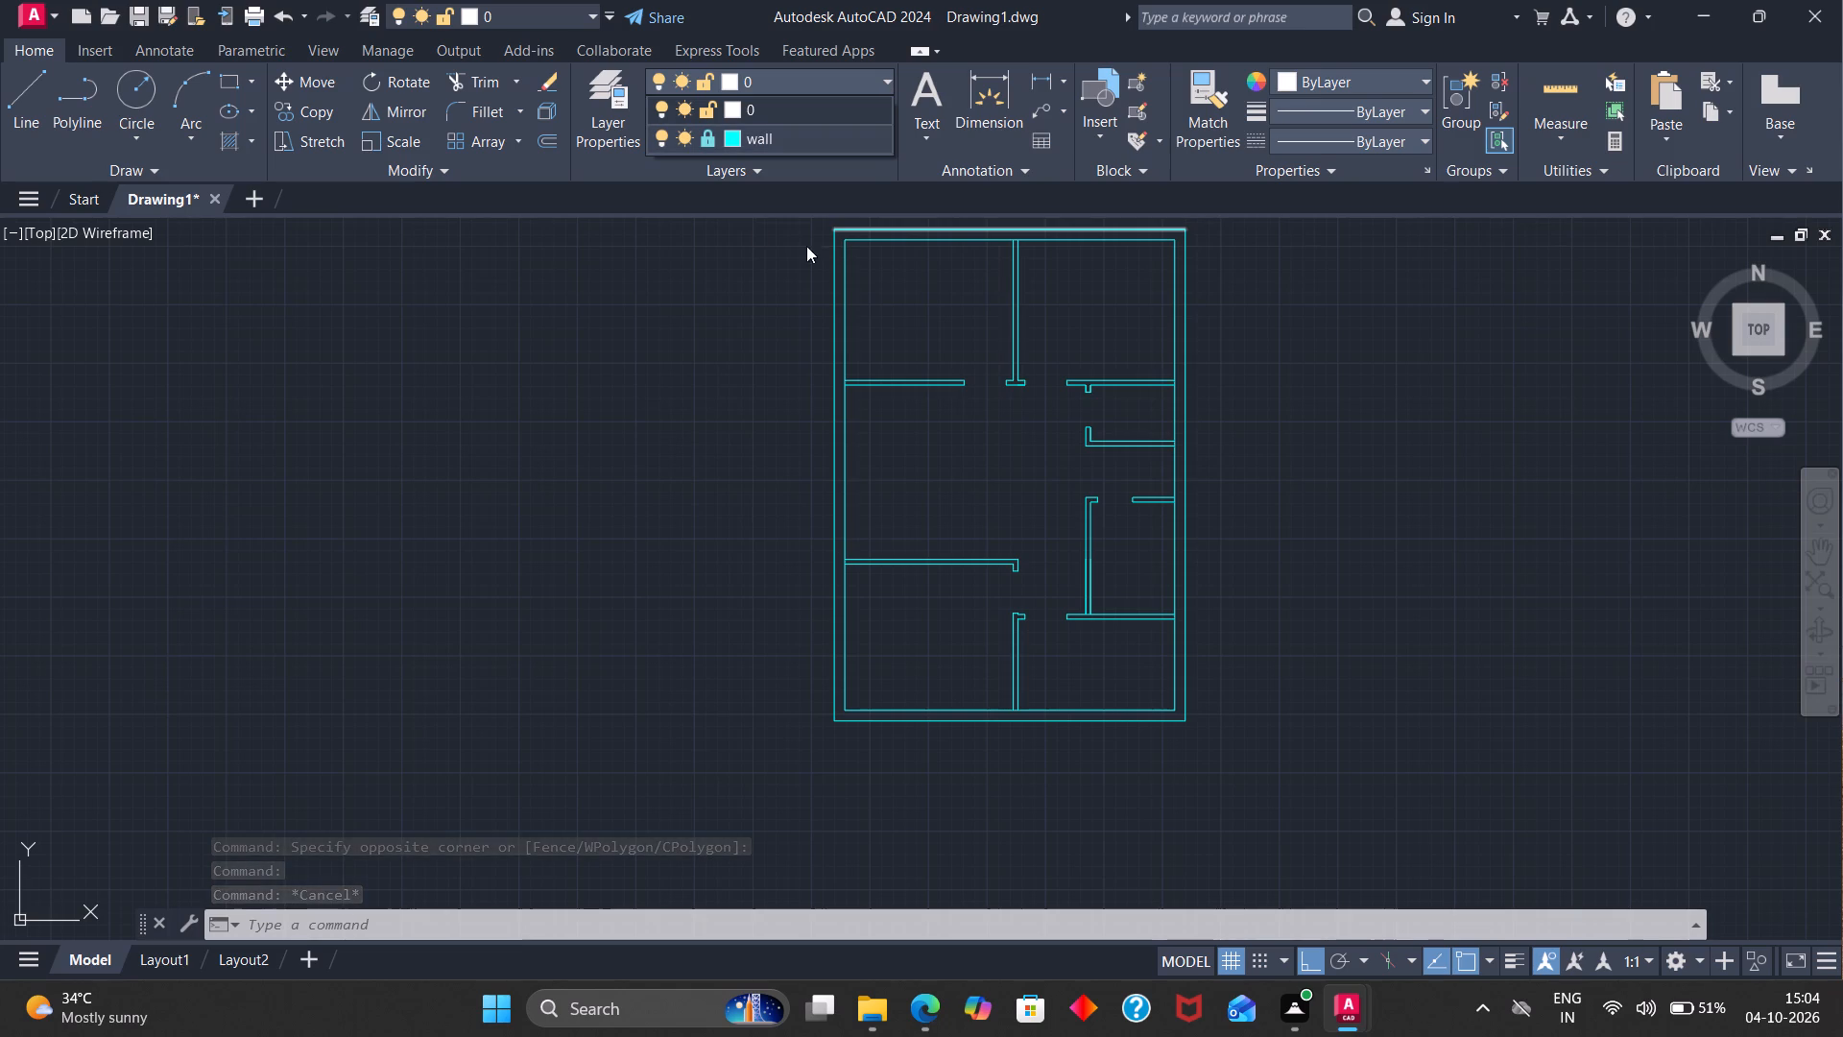
pyautogui.click(707, 138)
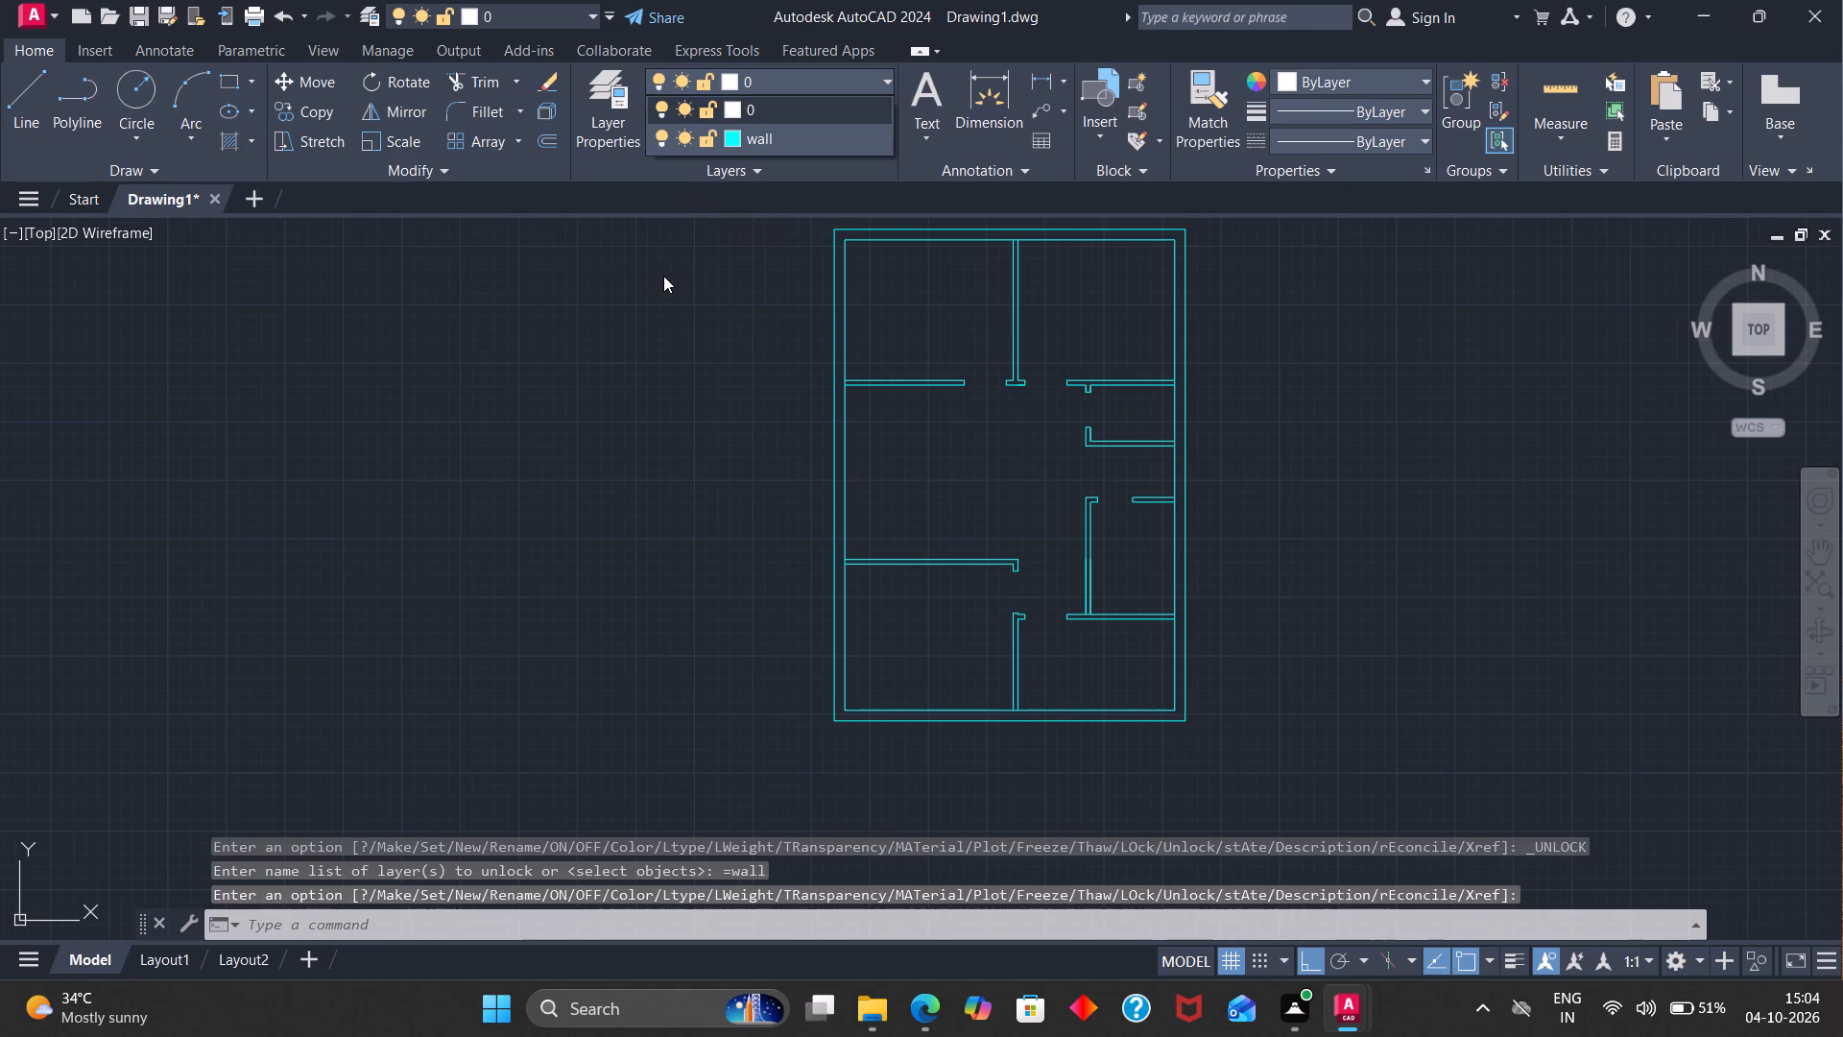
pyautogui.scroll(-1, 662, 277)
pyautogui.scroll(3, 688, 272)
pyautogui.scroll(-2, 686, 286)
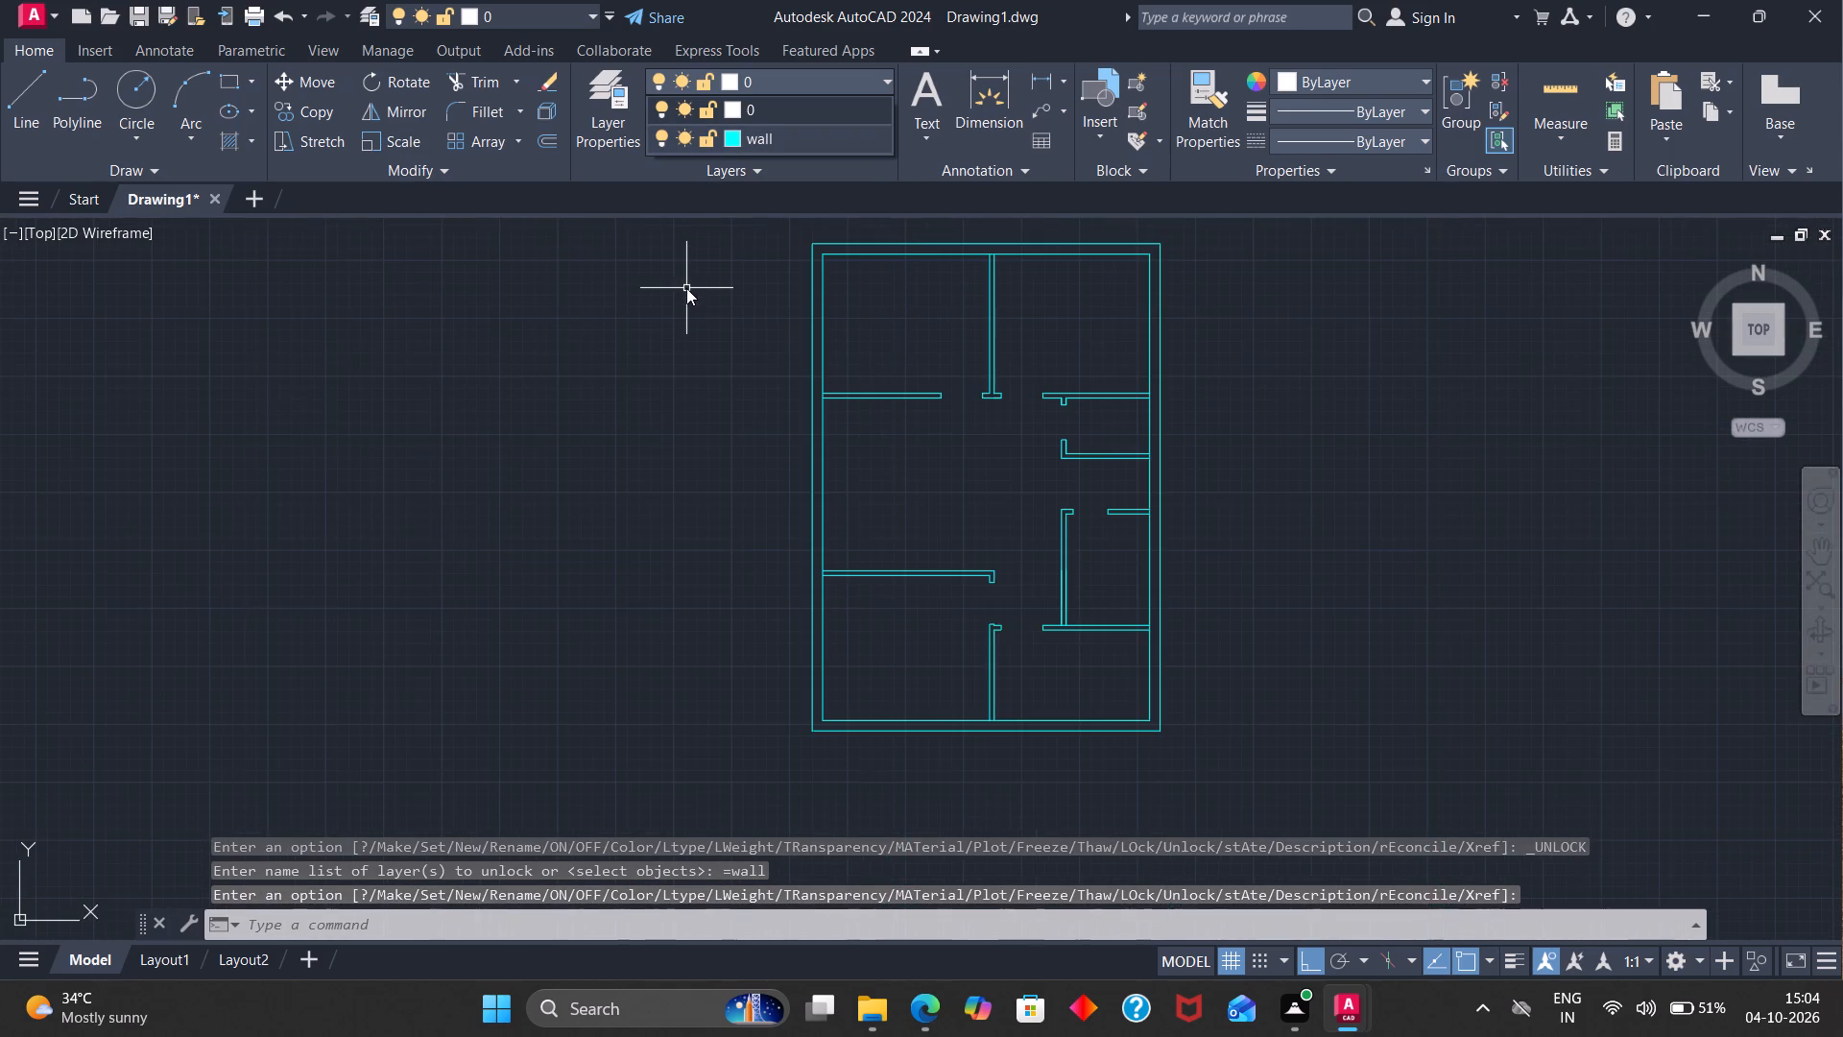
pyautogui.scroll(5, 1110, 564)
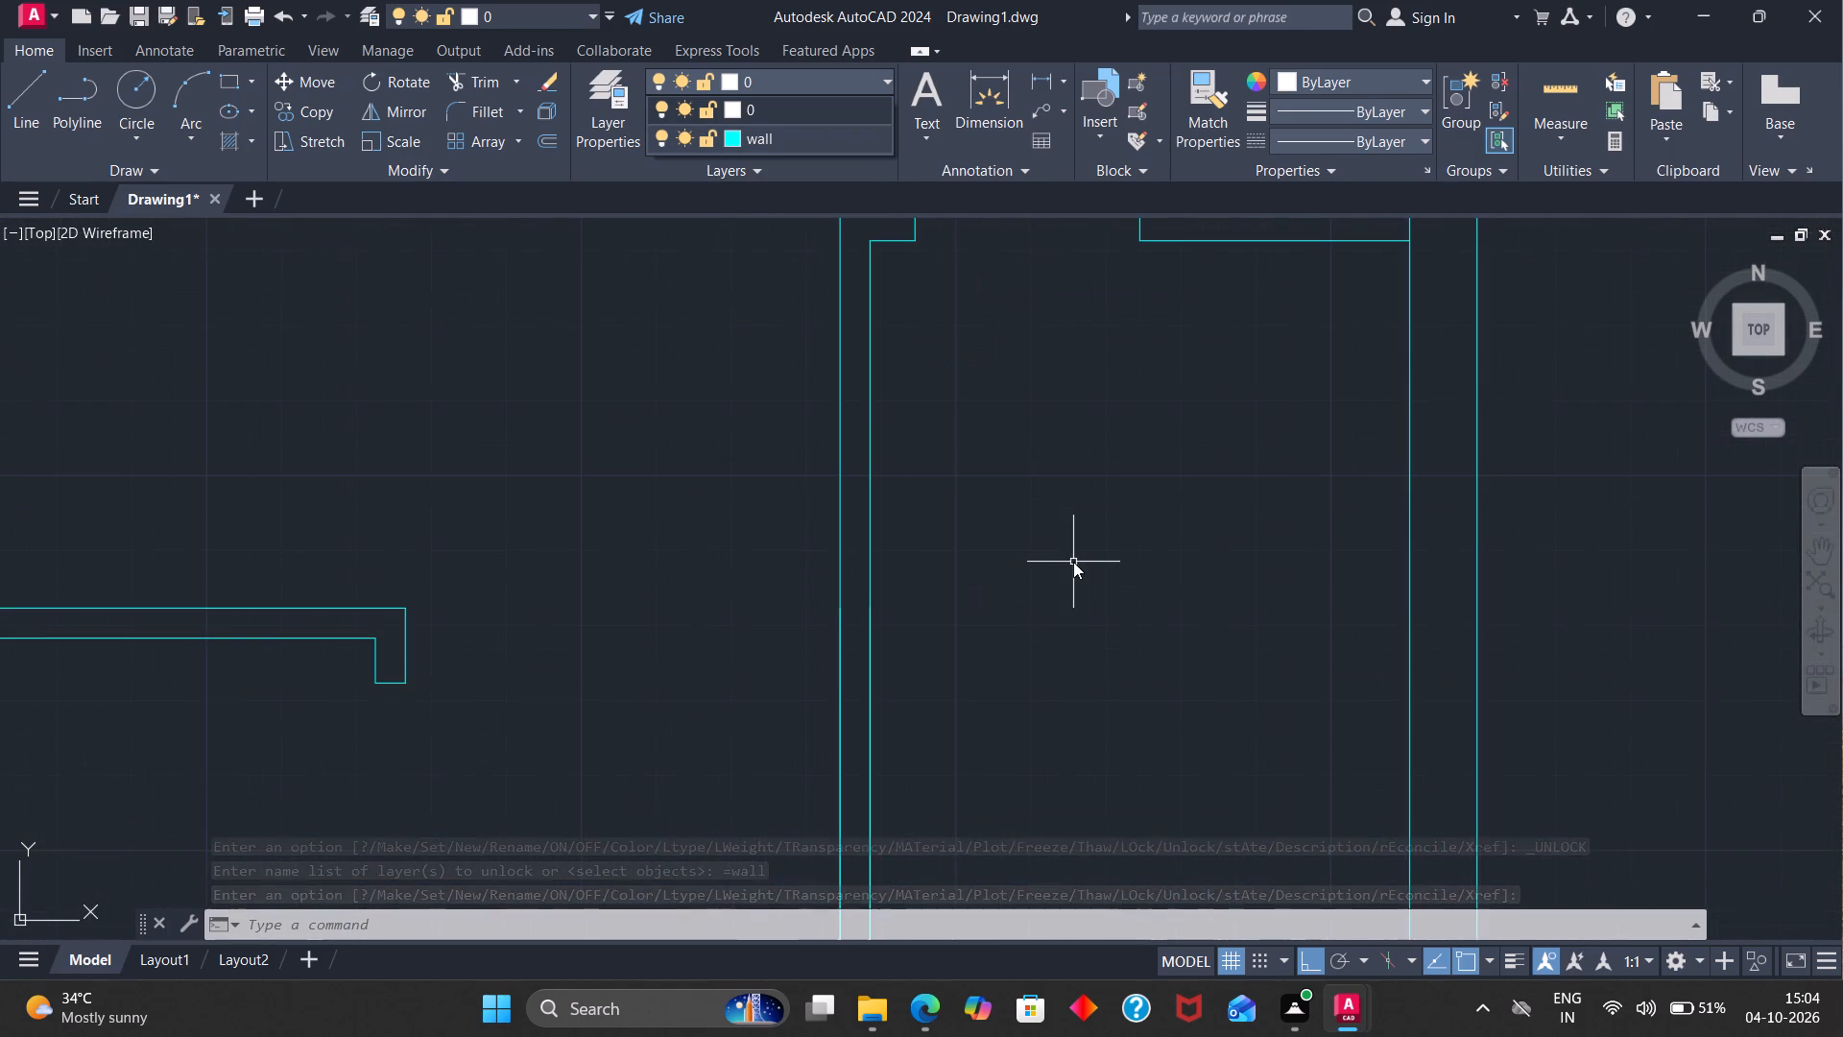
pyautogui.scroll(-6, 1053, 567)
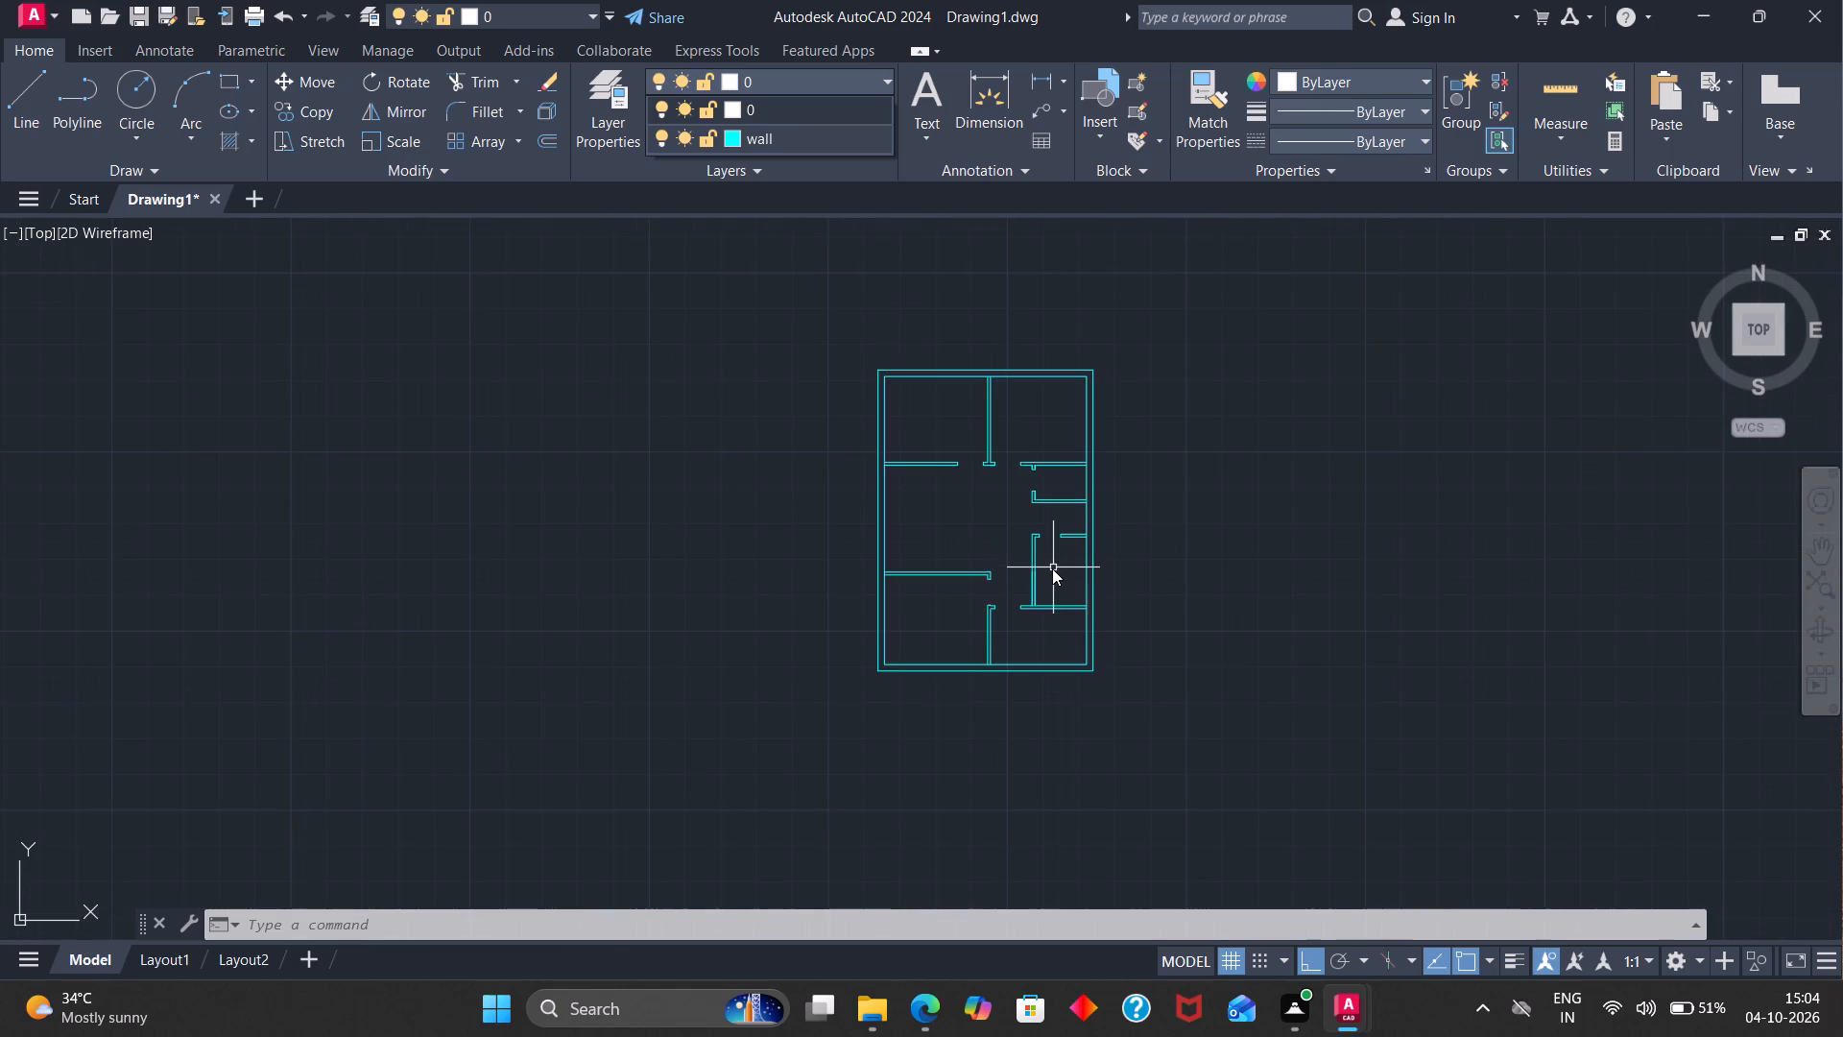
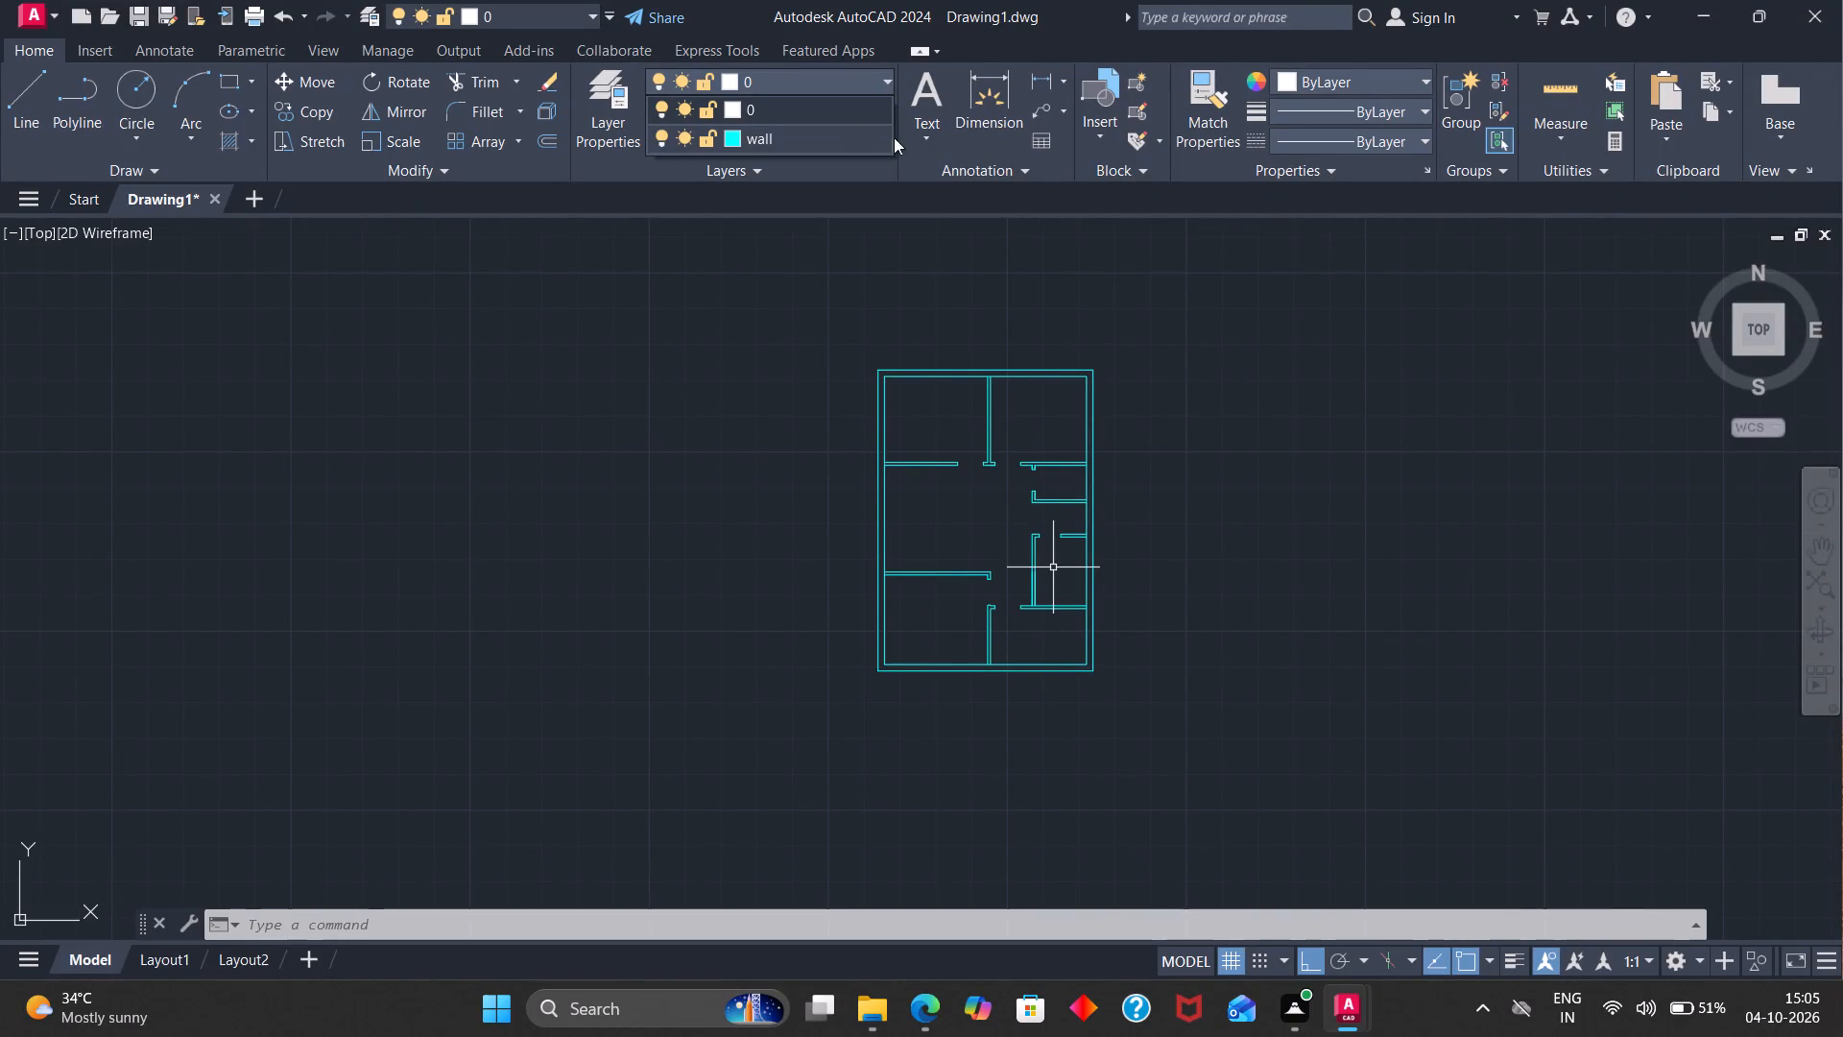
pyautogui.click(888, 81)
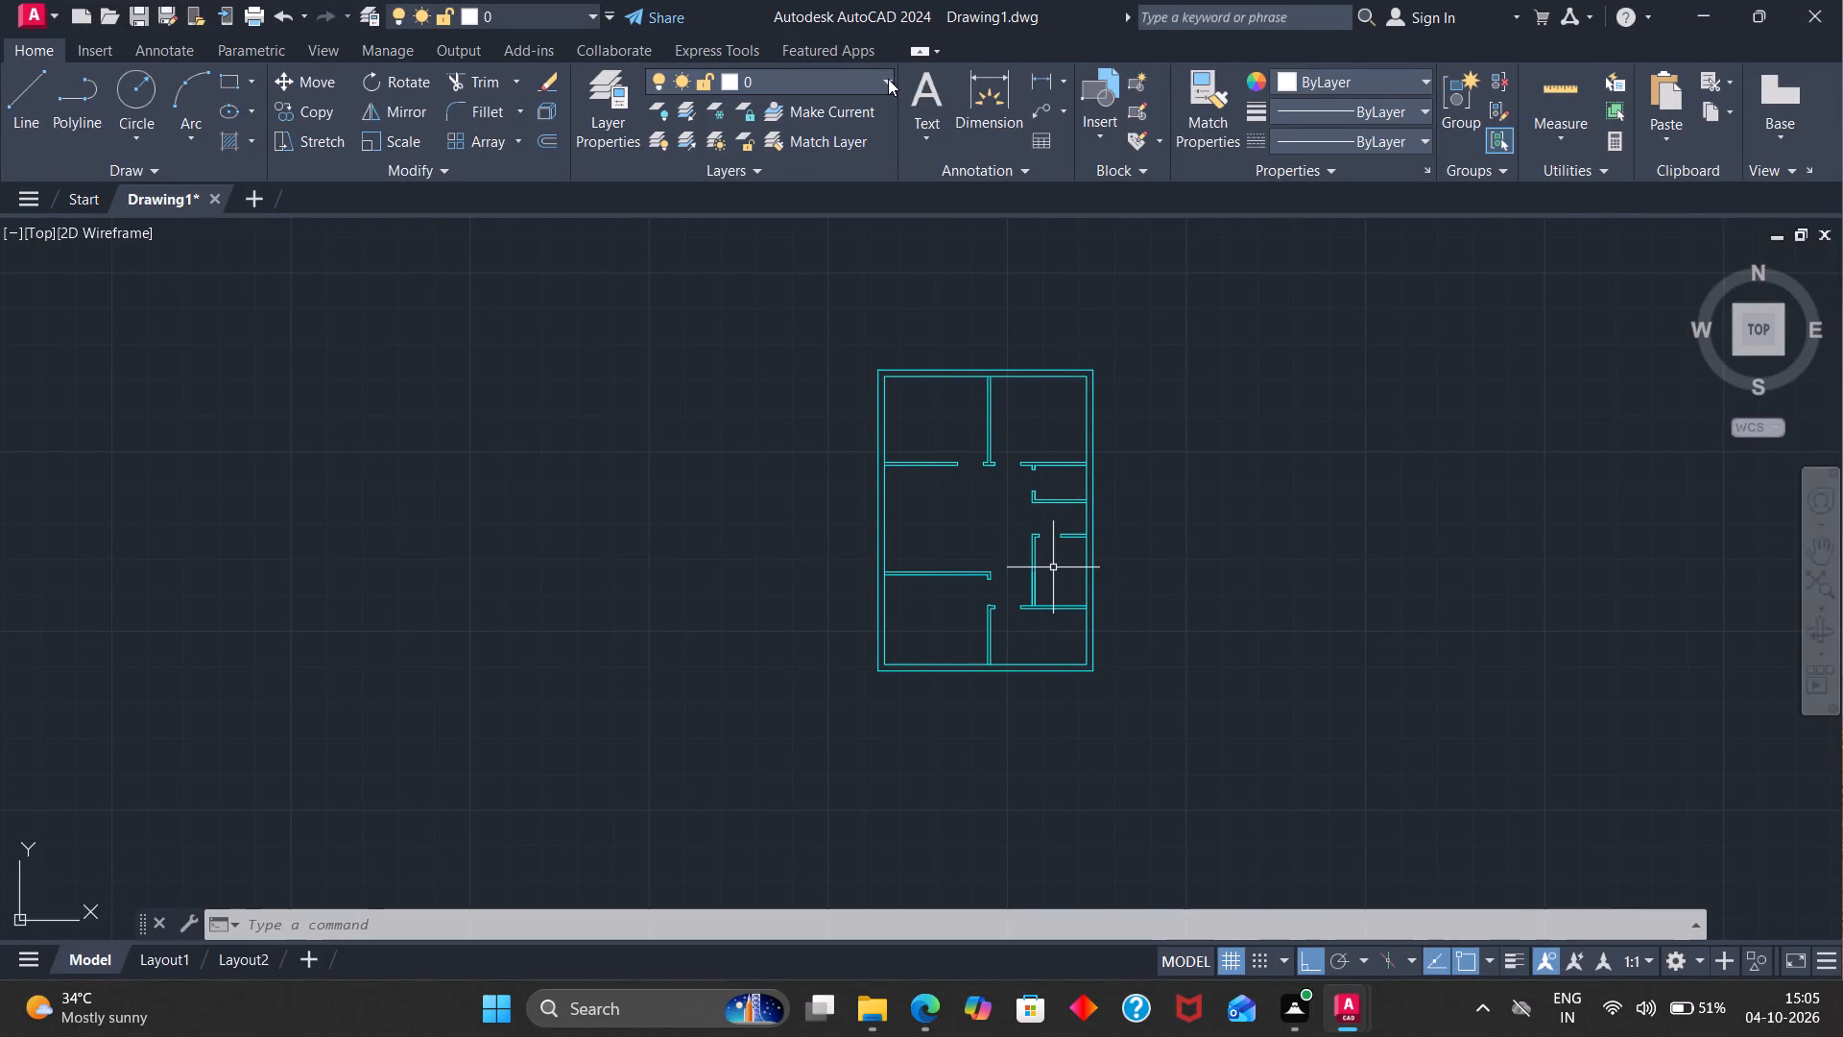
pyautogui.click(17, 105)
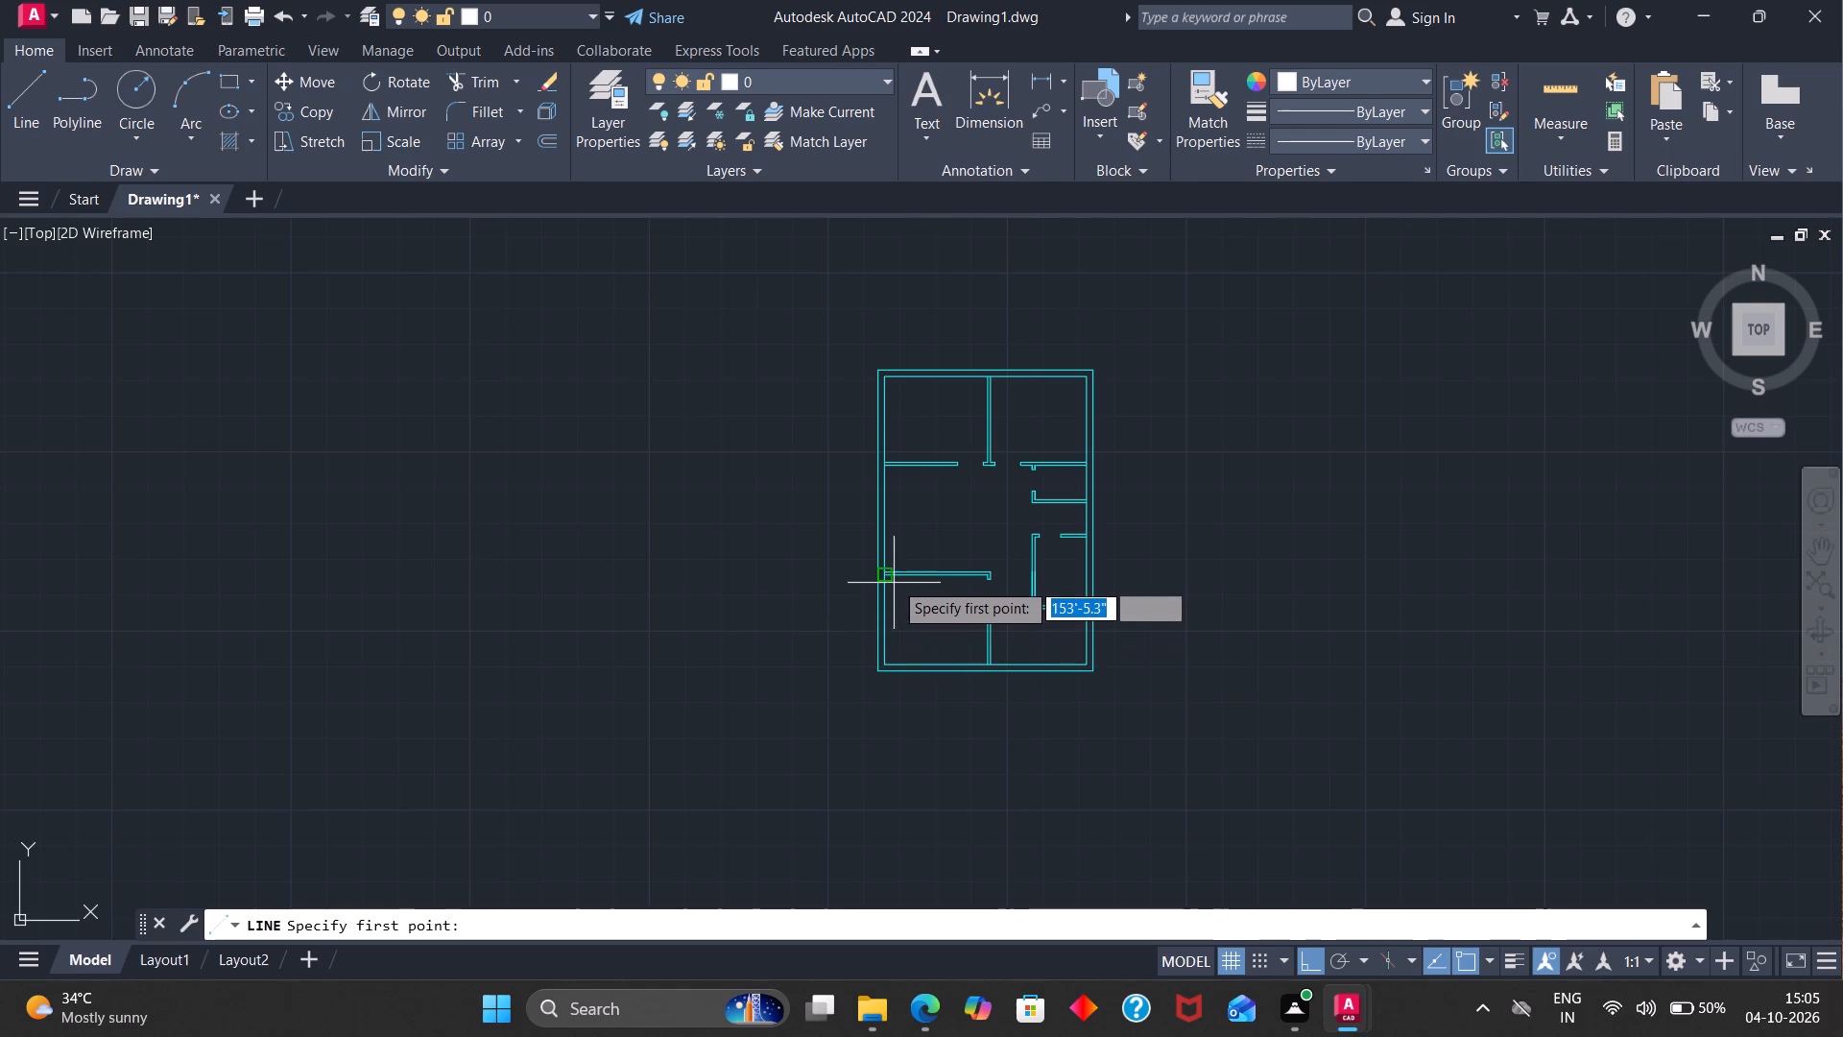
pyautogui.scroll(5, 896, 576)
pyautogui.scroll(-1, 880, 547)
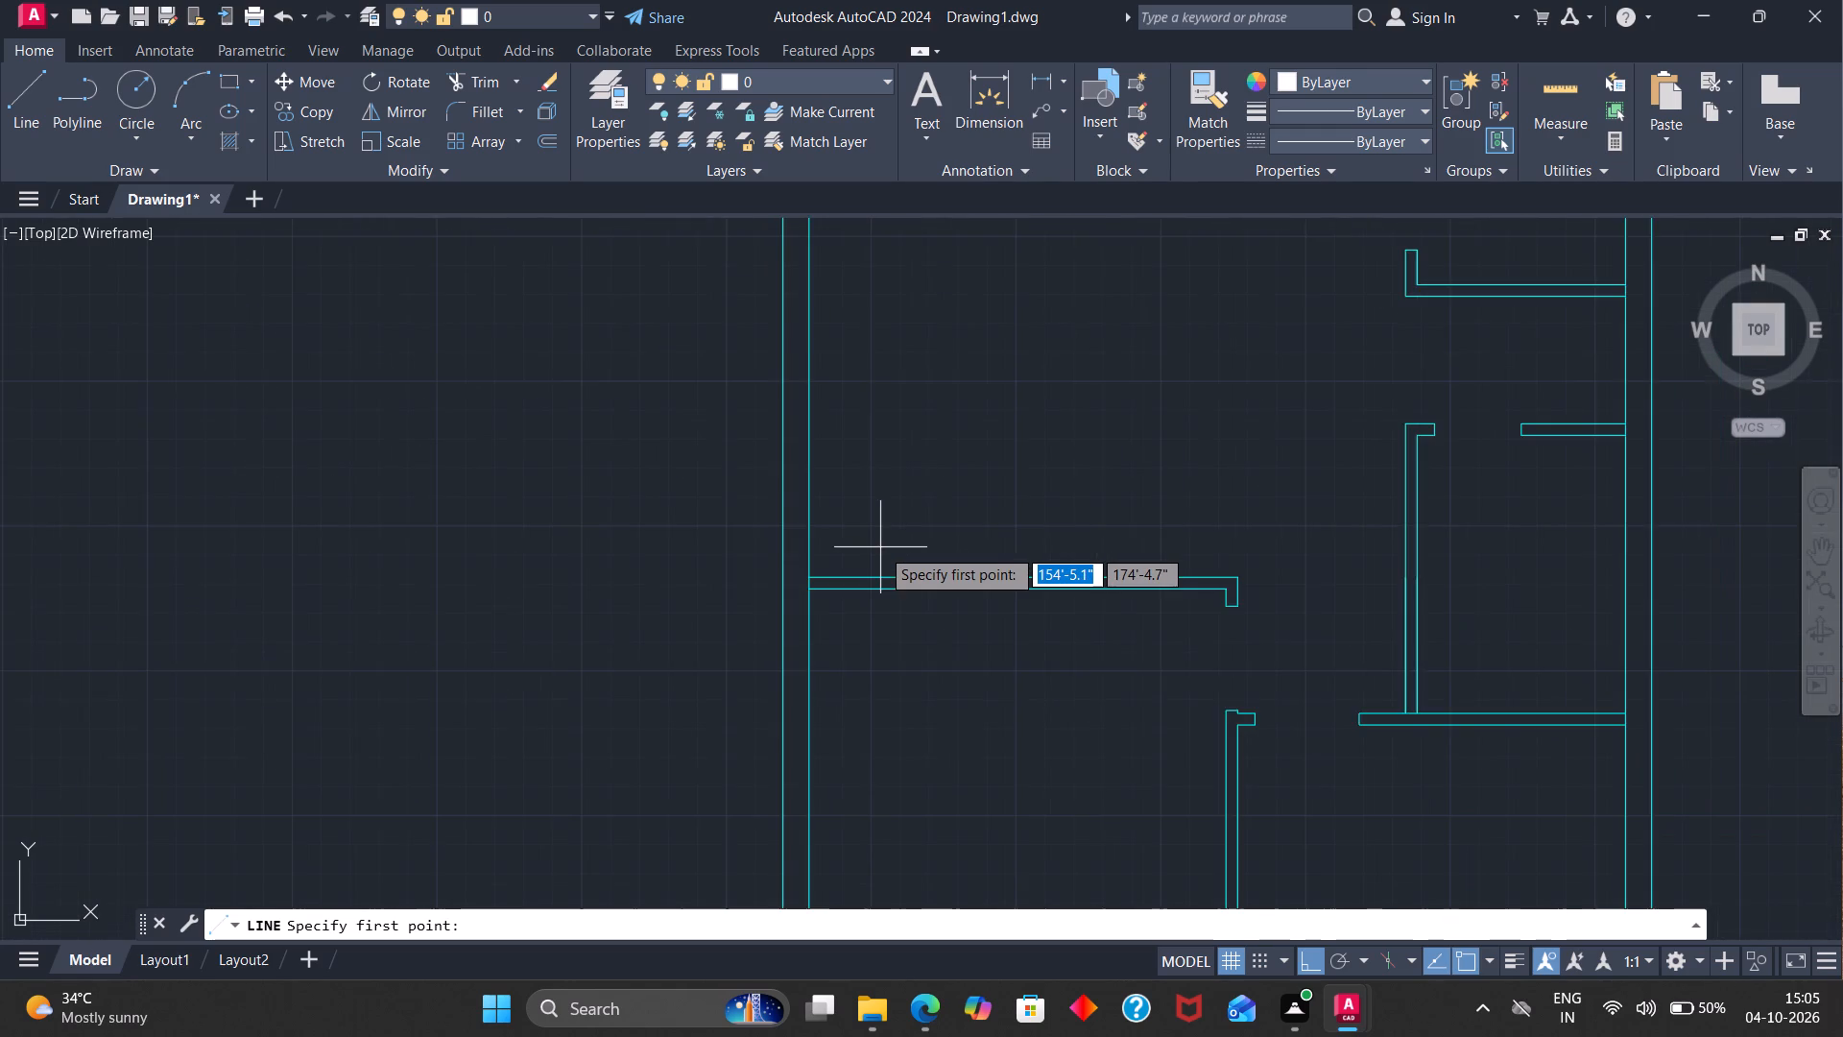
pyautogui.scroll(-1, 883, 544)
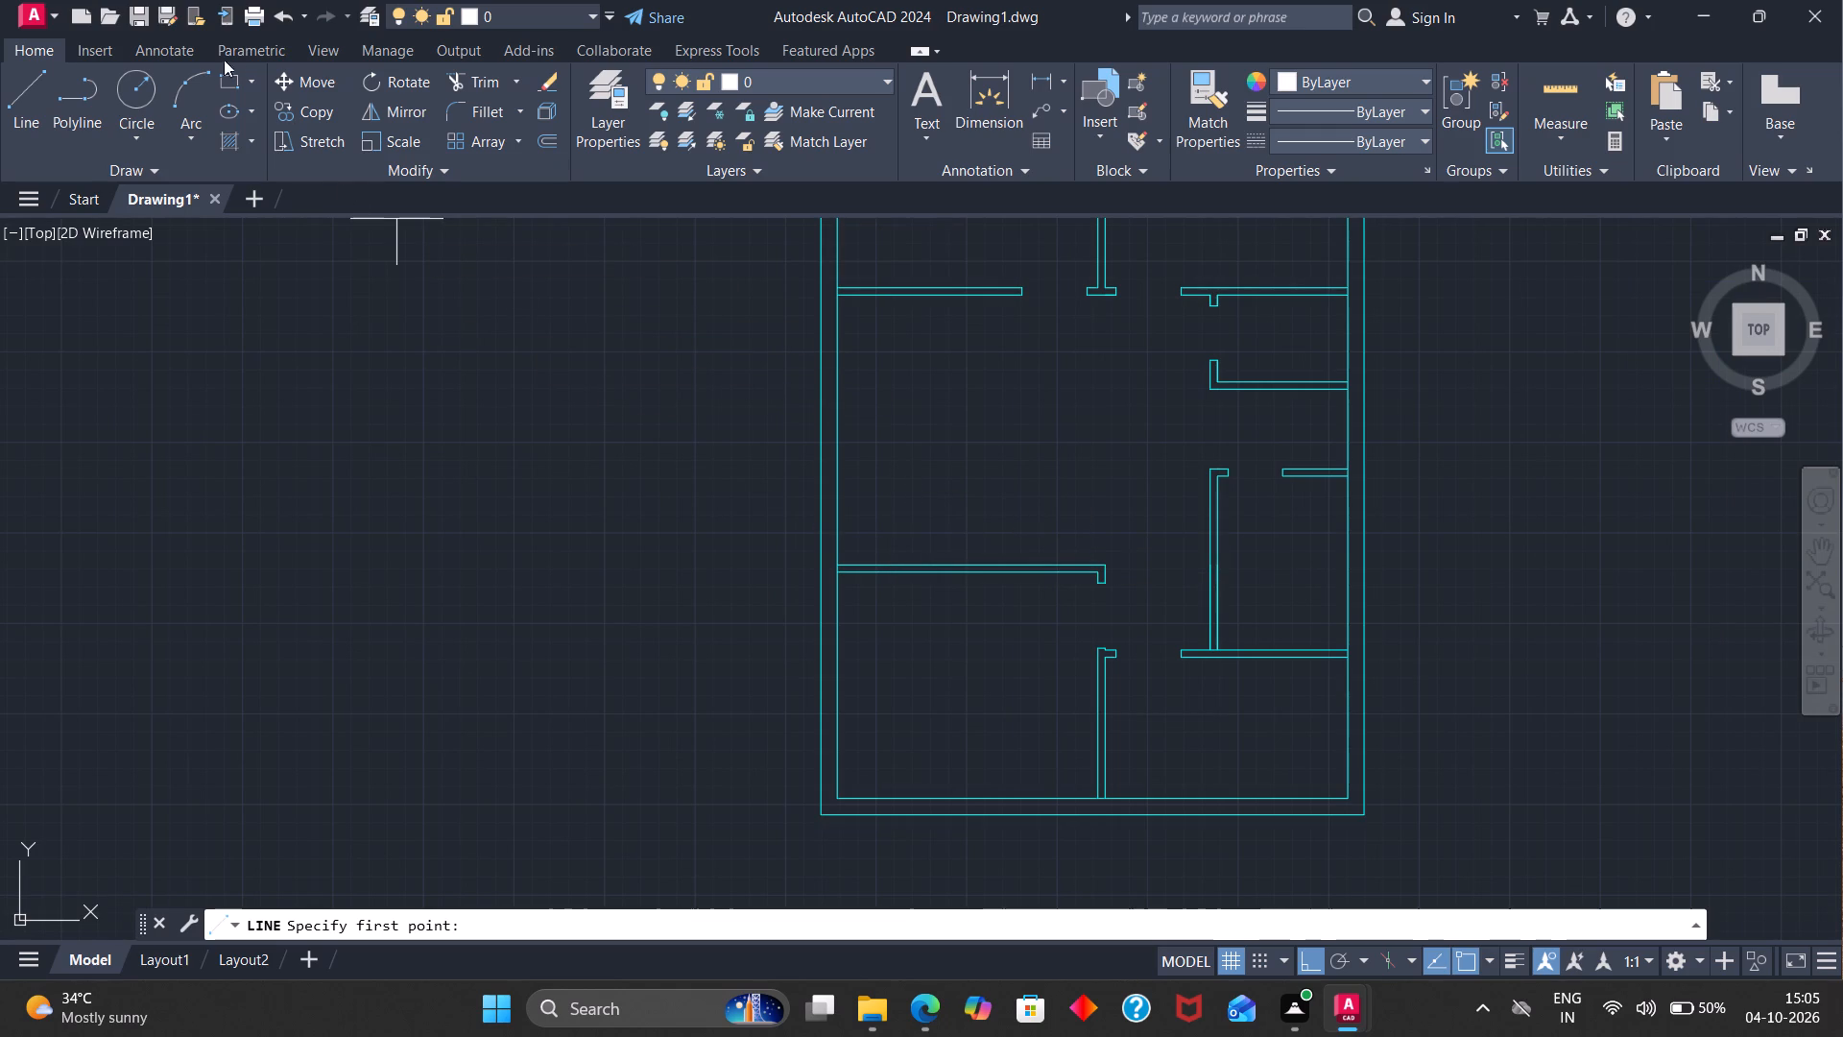
# Draw a 3' by 3' rectangle in the corner between the left outer wall's inner line and the top of the lower-left room's upper partition.
pyautogui.click(237, 85)
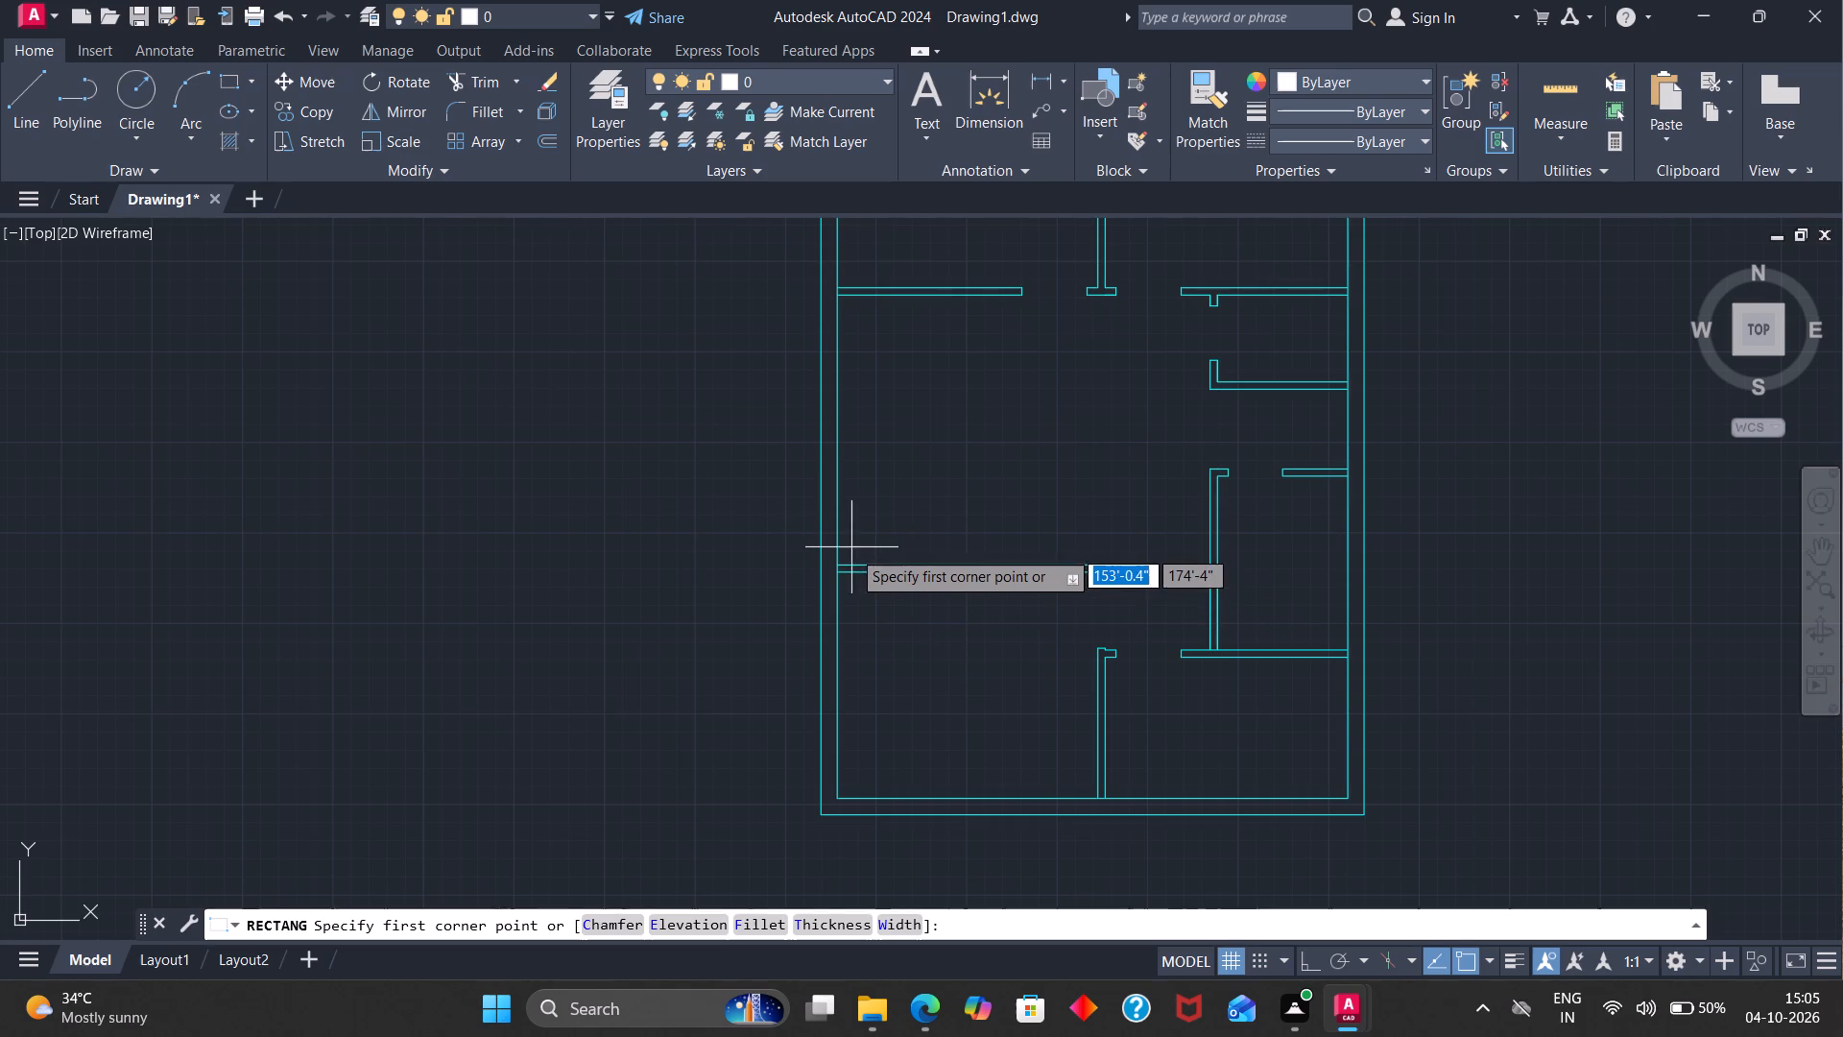
pyautogui.click(842, 561)
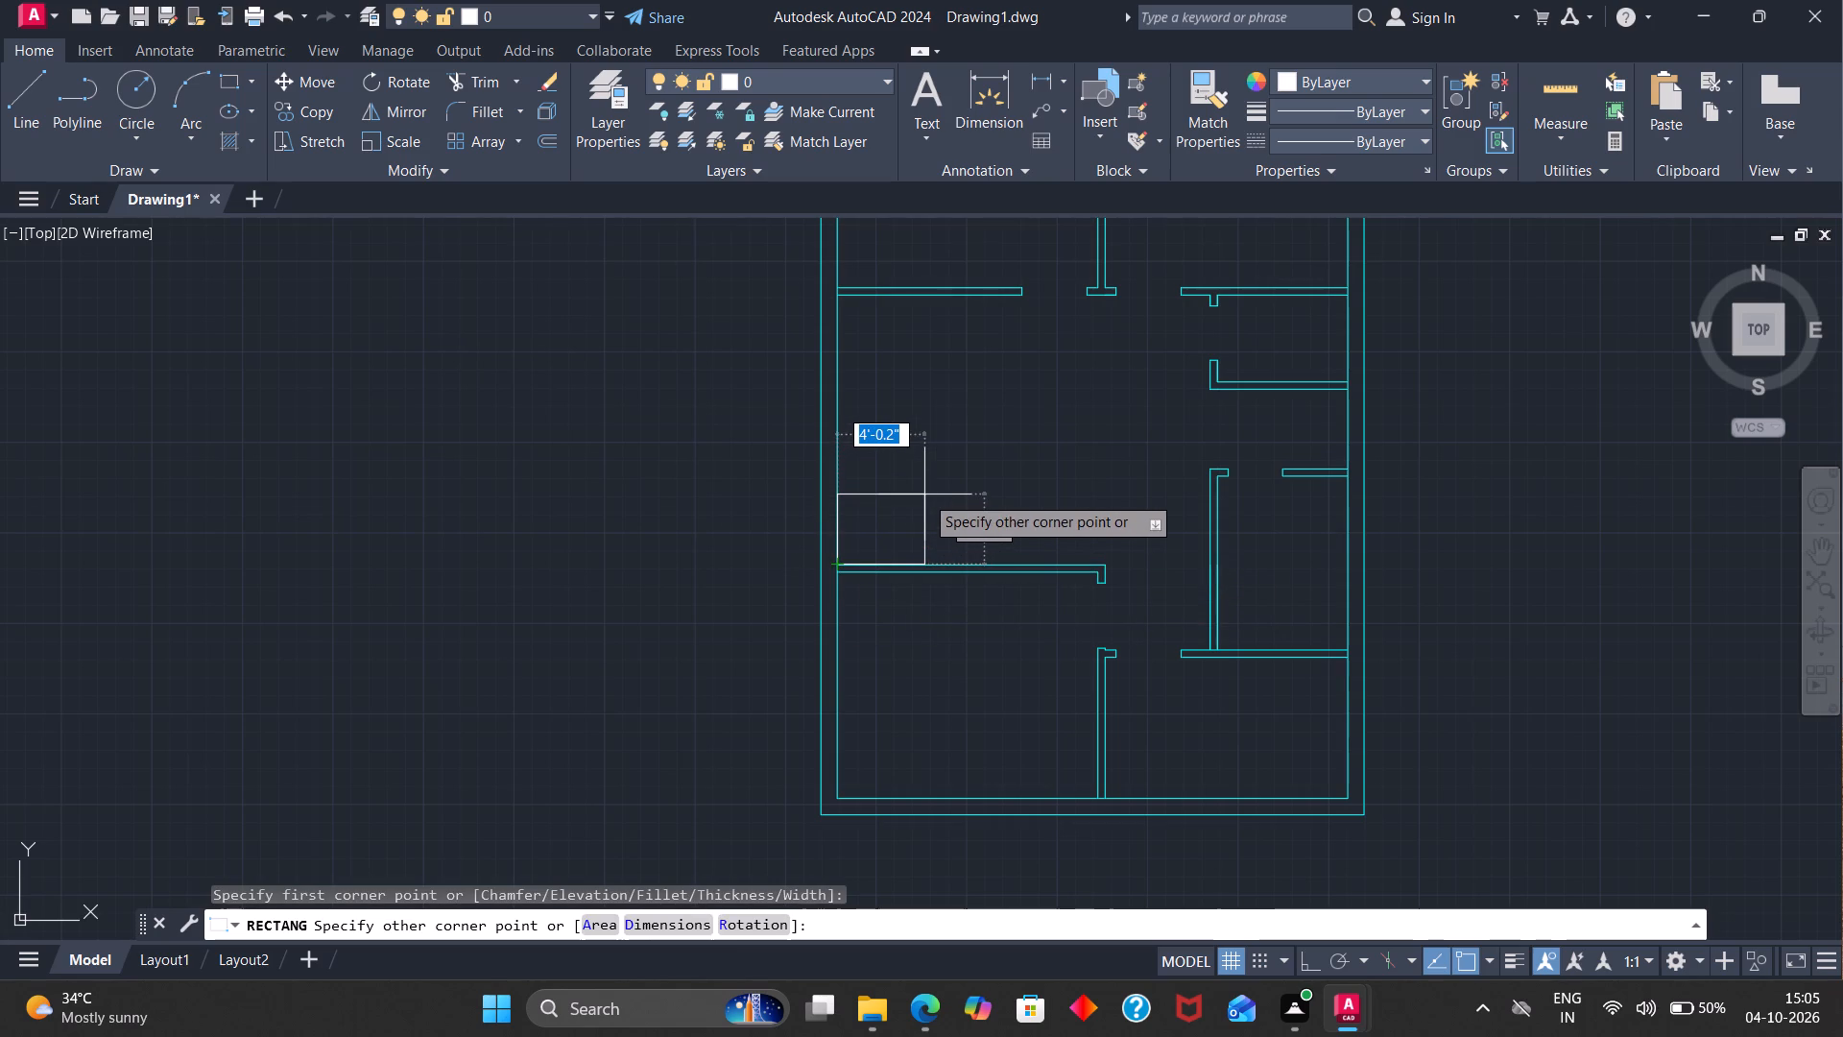
pyautogui.press('3')
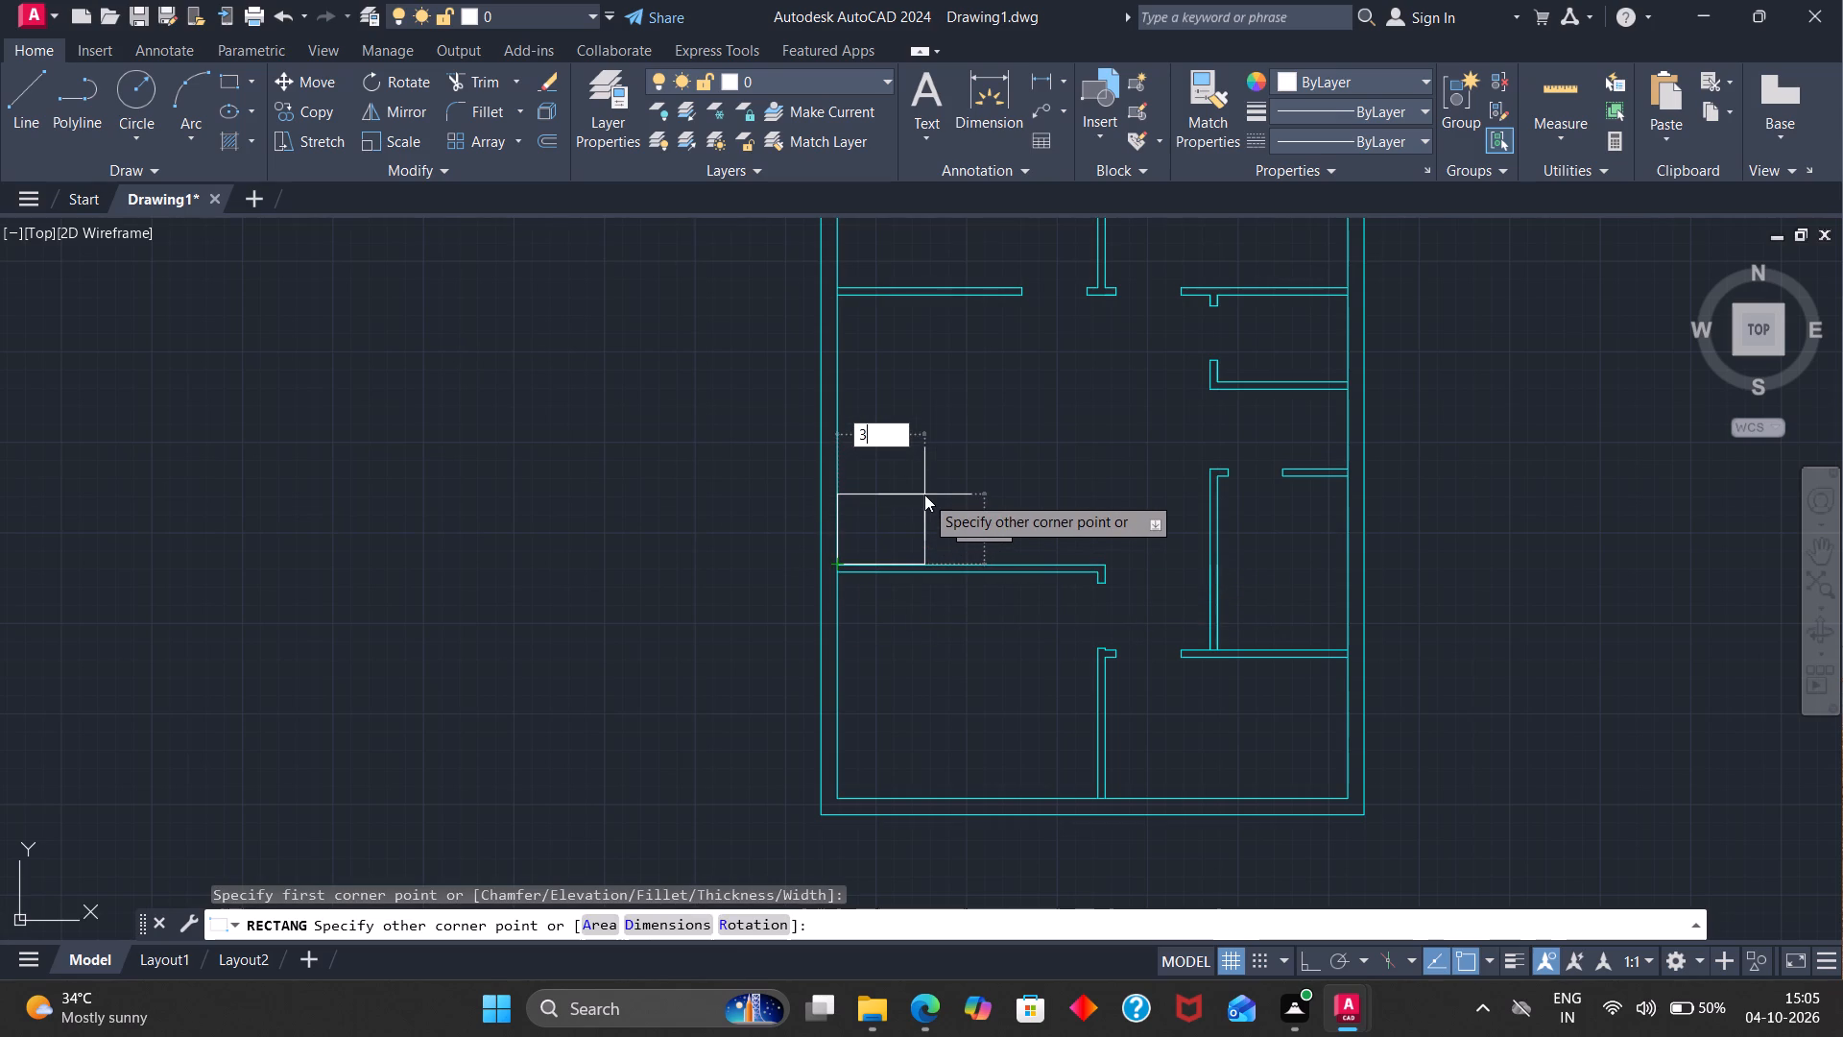
pyautogui.press("'")
pyautogui.press(';')
pyautogui.press('BackSpace')
pyautogui.write(",3'")
pyautogui.press('Return')
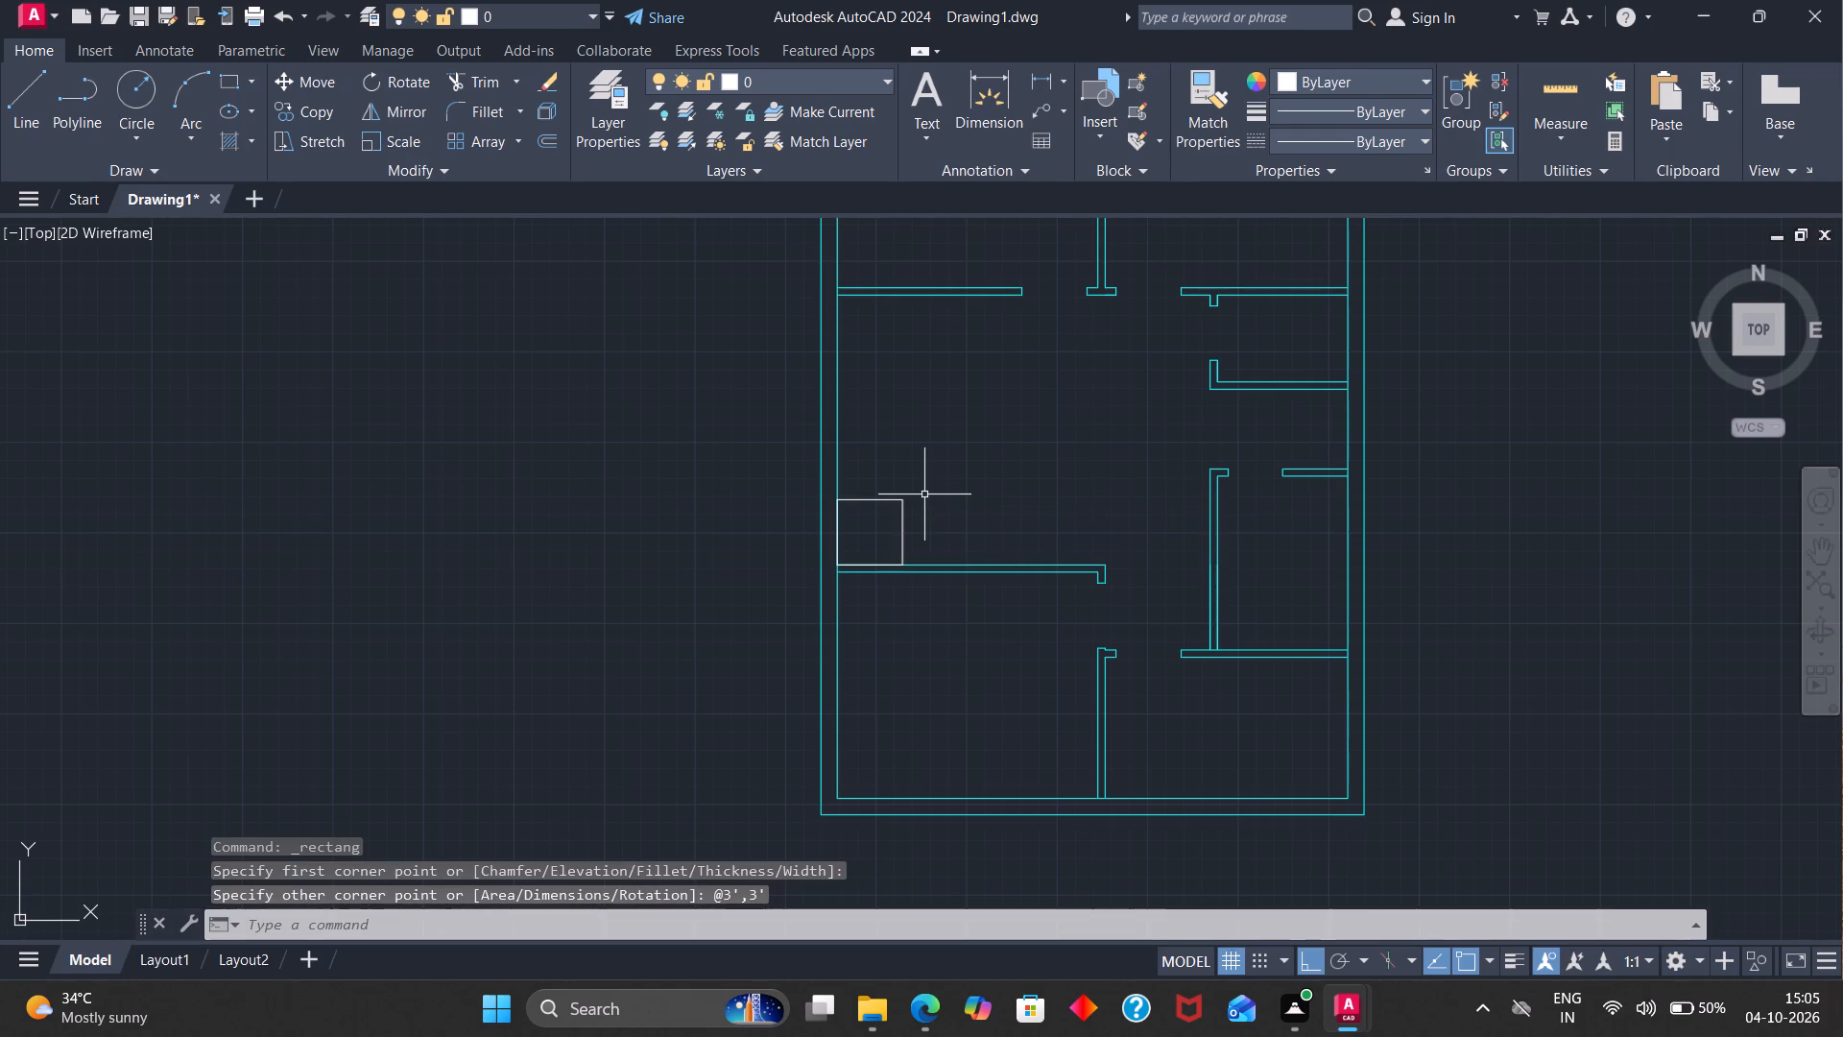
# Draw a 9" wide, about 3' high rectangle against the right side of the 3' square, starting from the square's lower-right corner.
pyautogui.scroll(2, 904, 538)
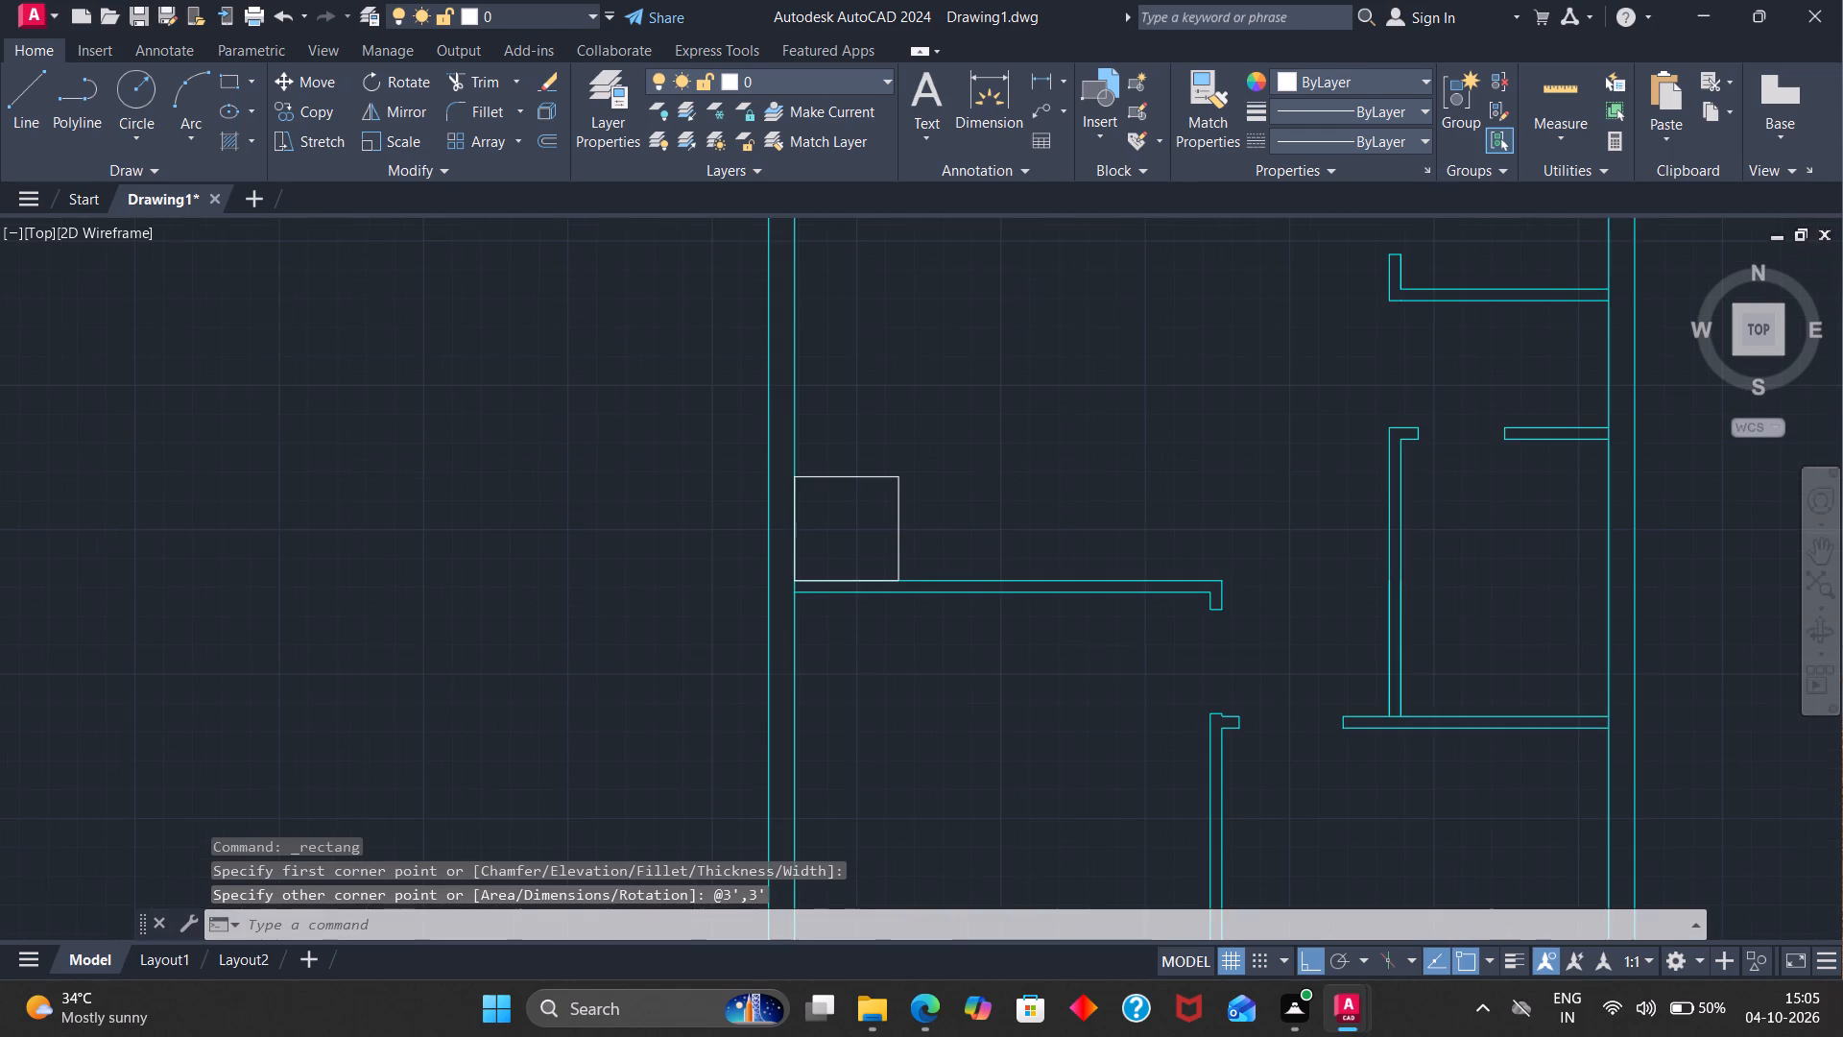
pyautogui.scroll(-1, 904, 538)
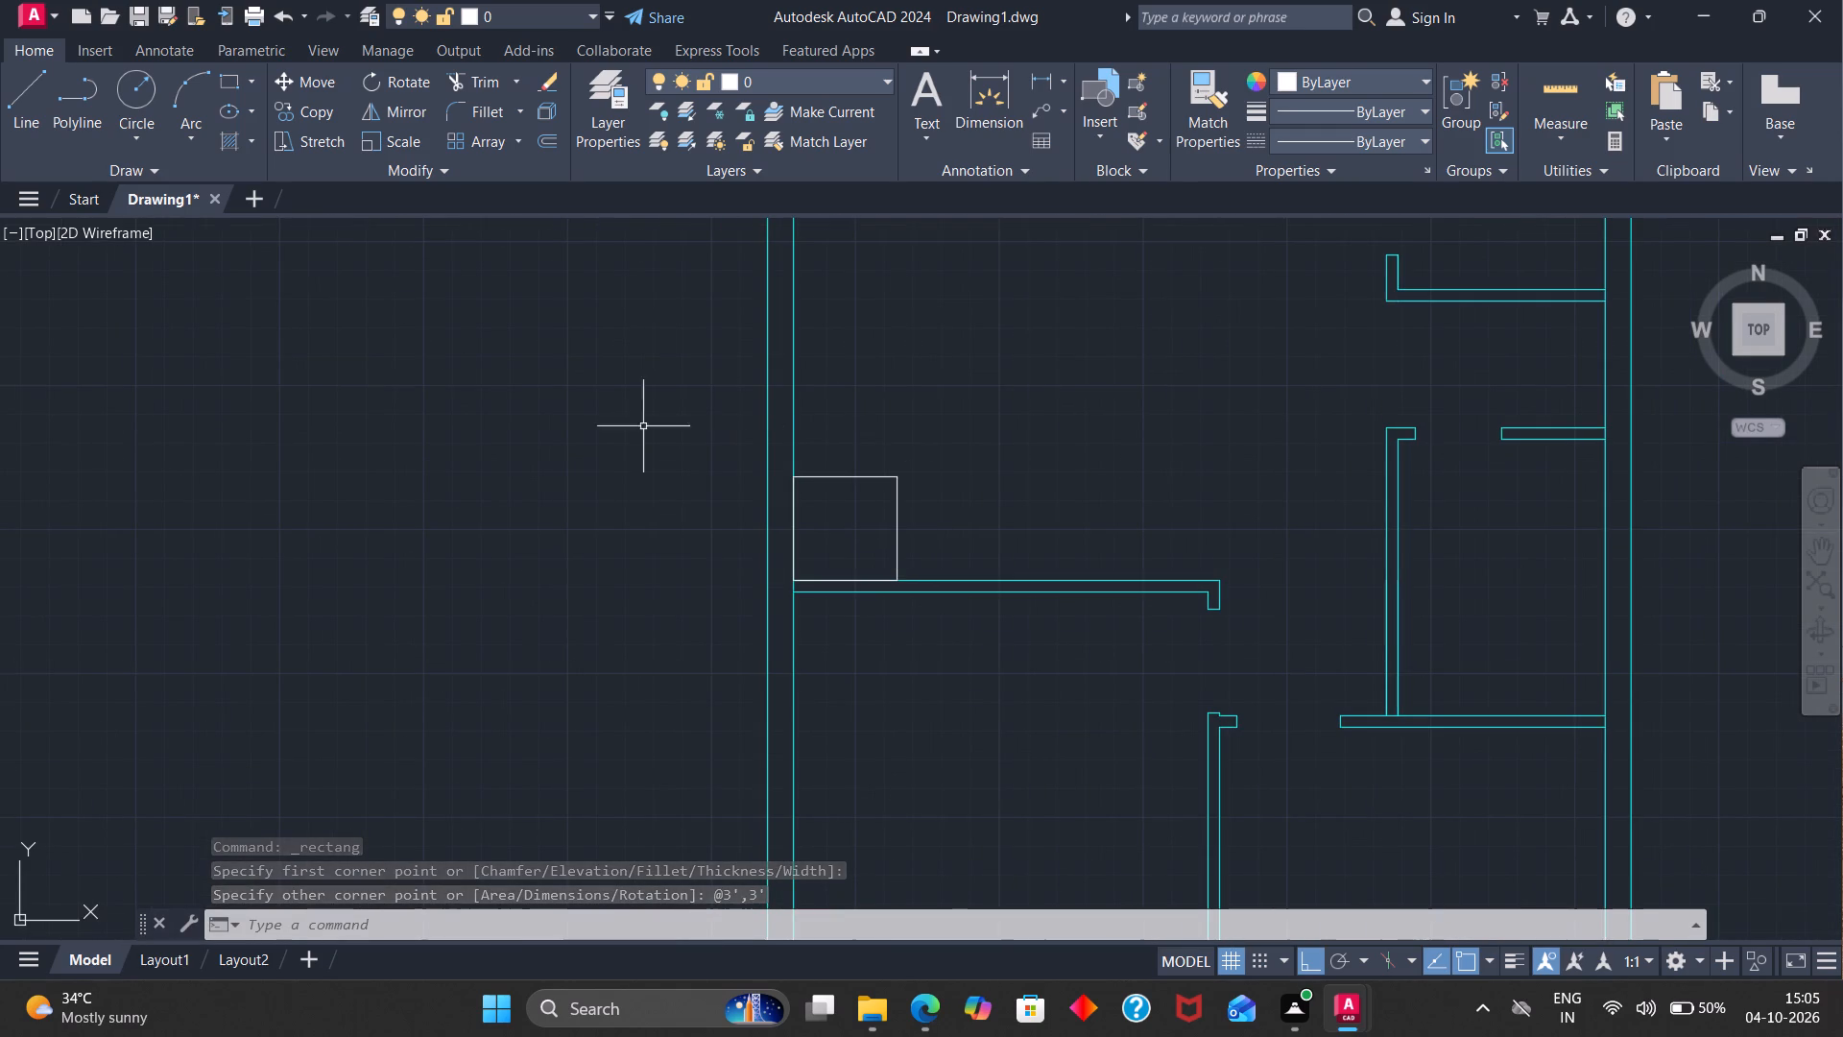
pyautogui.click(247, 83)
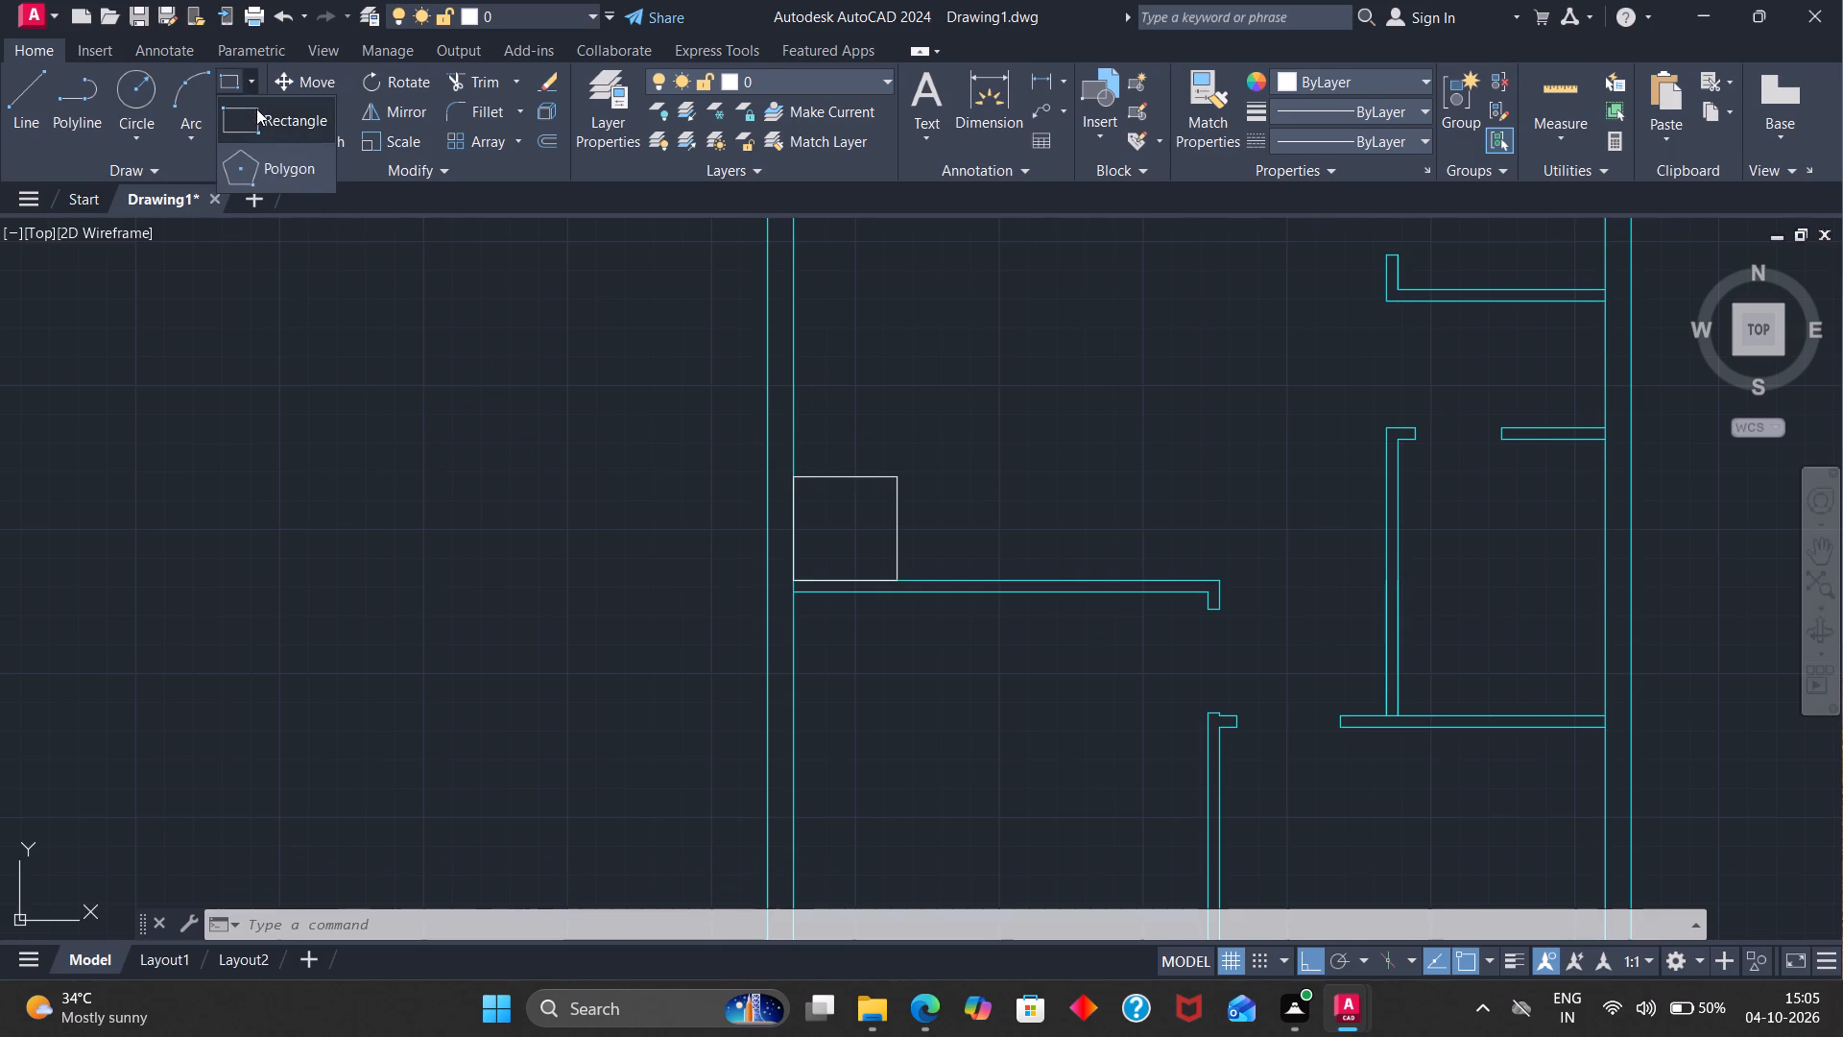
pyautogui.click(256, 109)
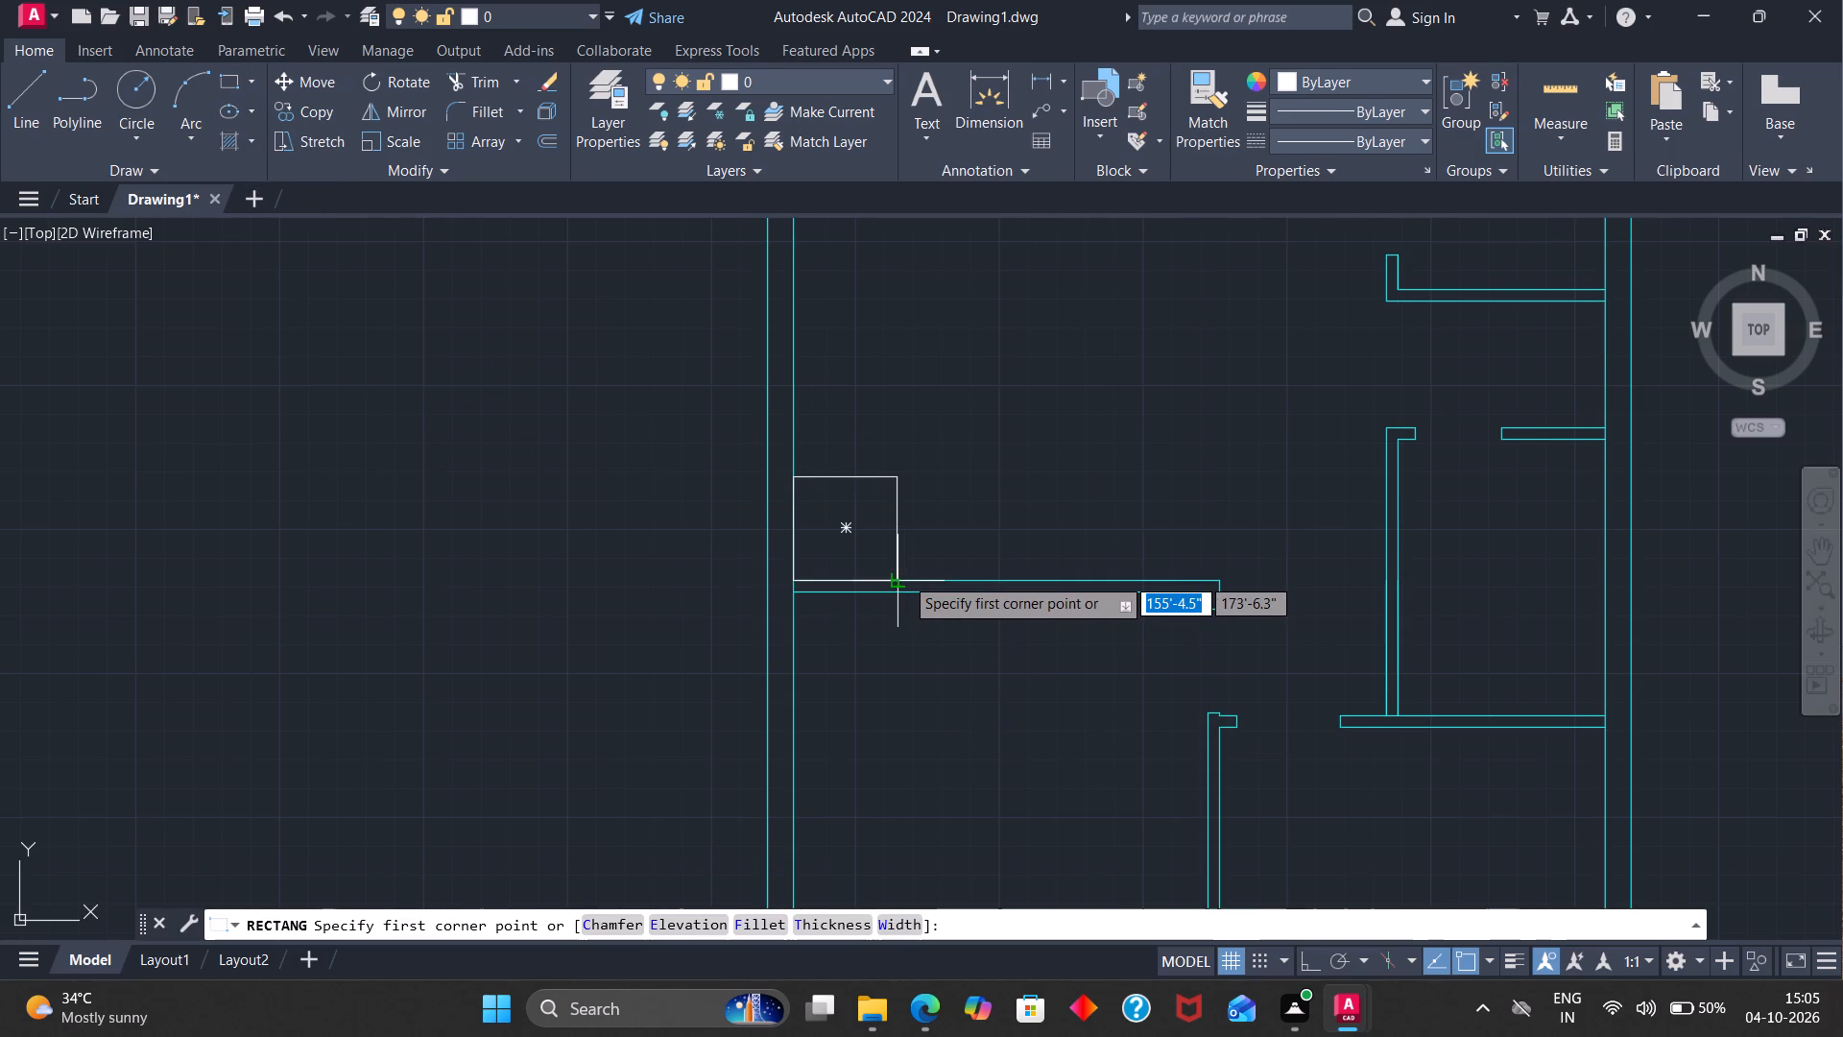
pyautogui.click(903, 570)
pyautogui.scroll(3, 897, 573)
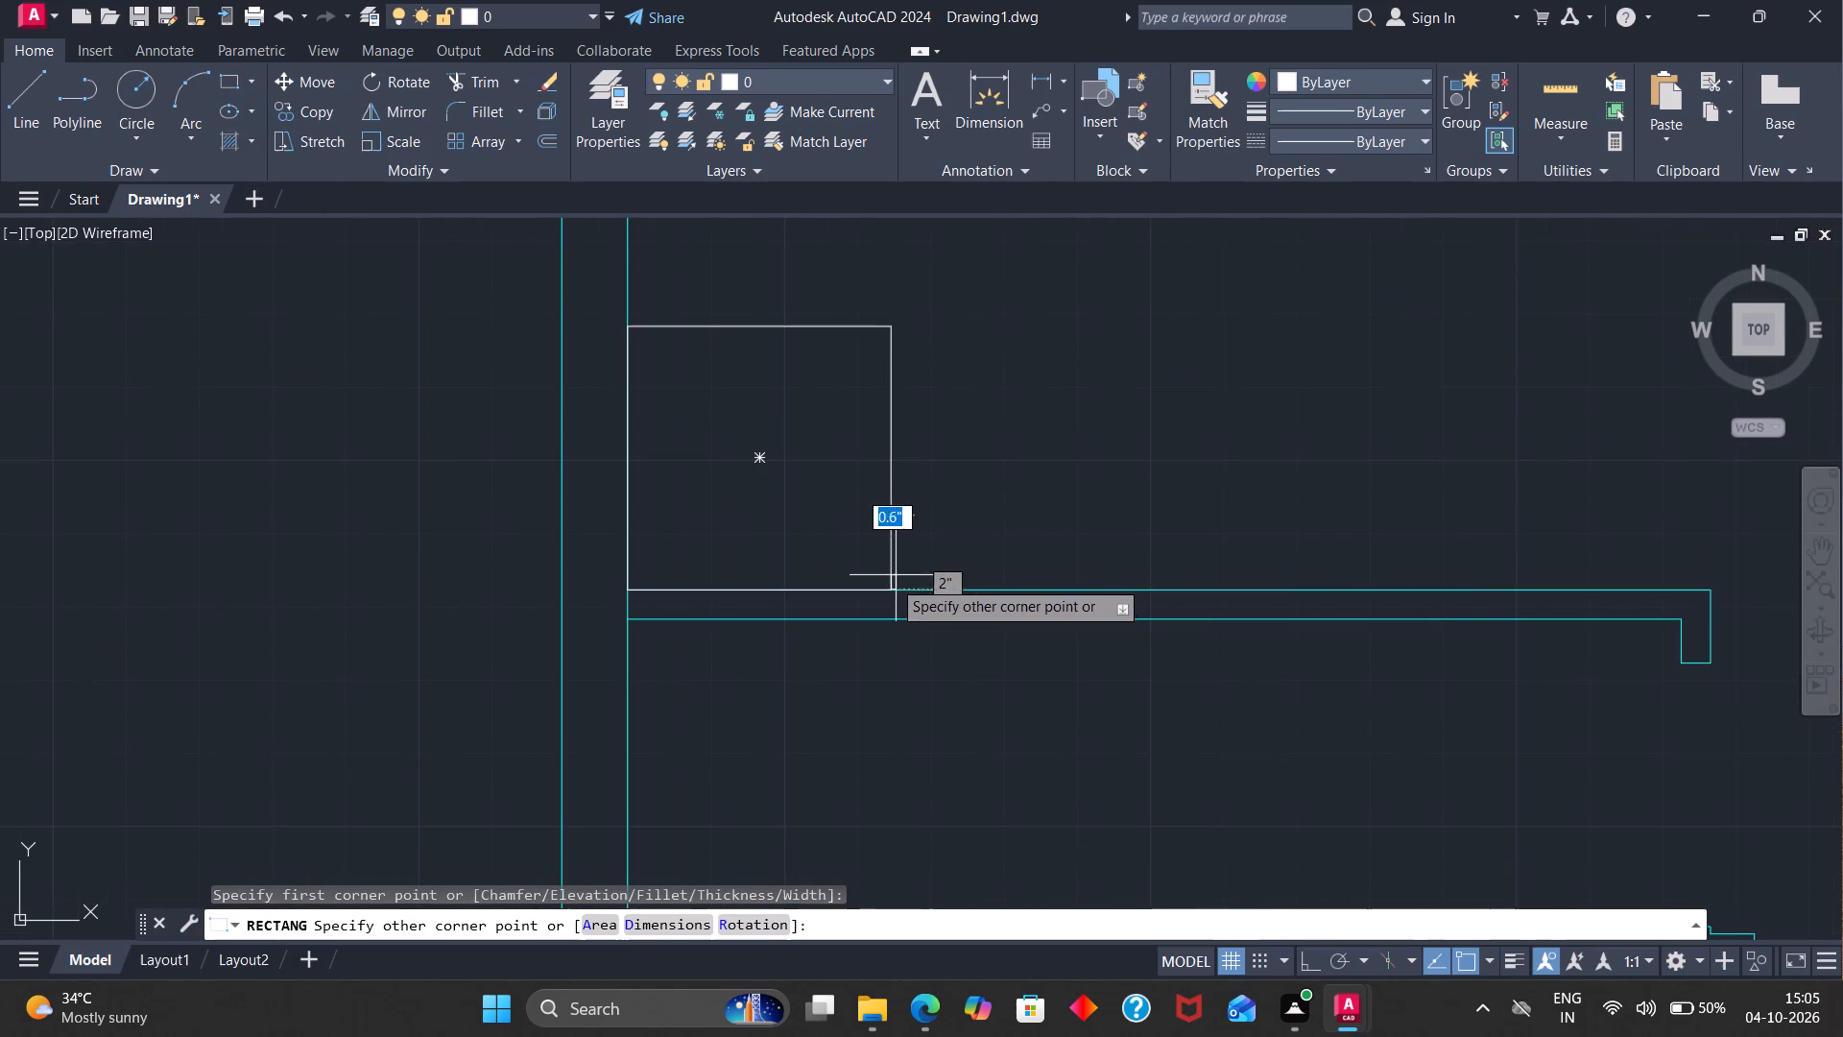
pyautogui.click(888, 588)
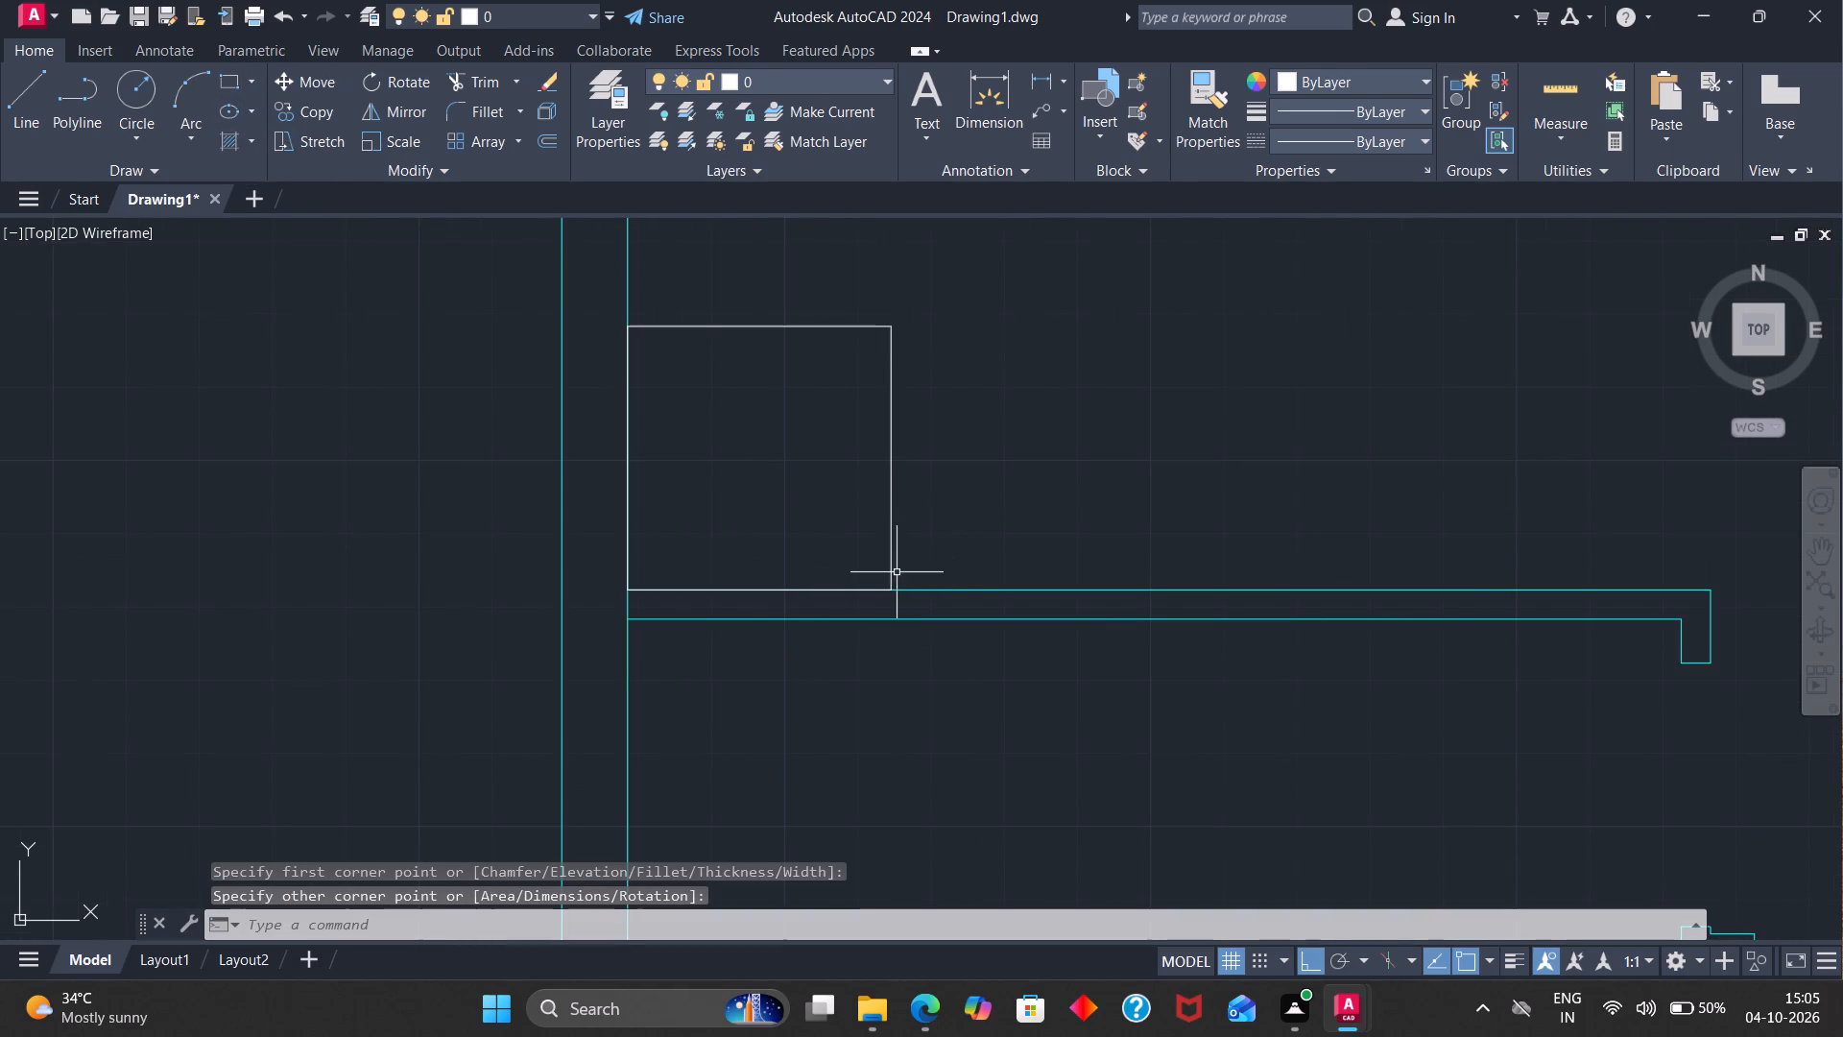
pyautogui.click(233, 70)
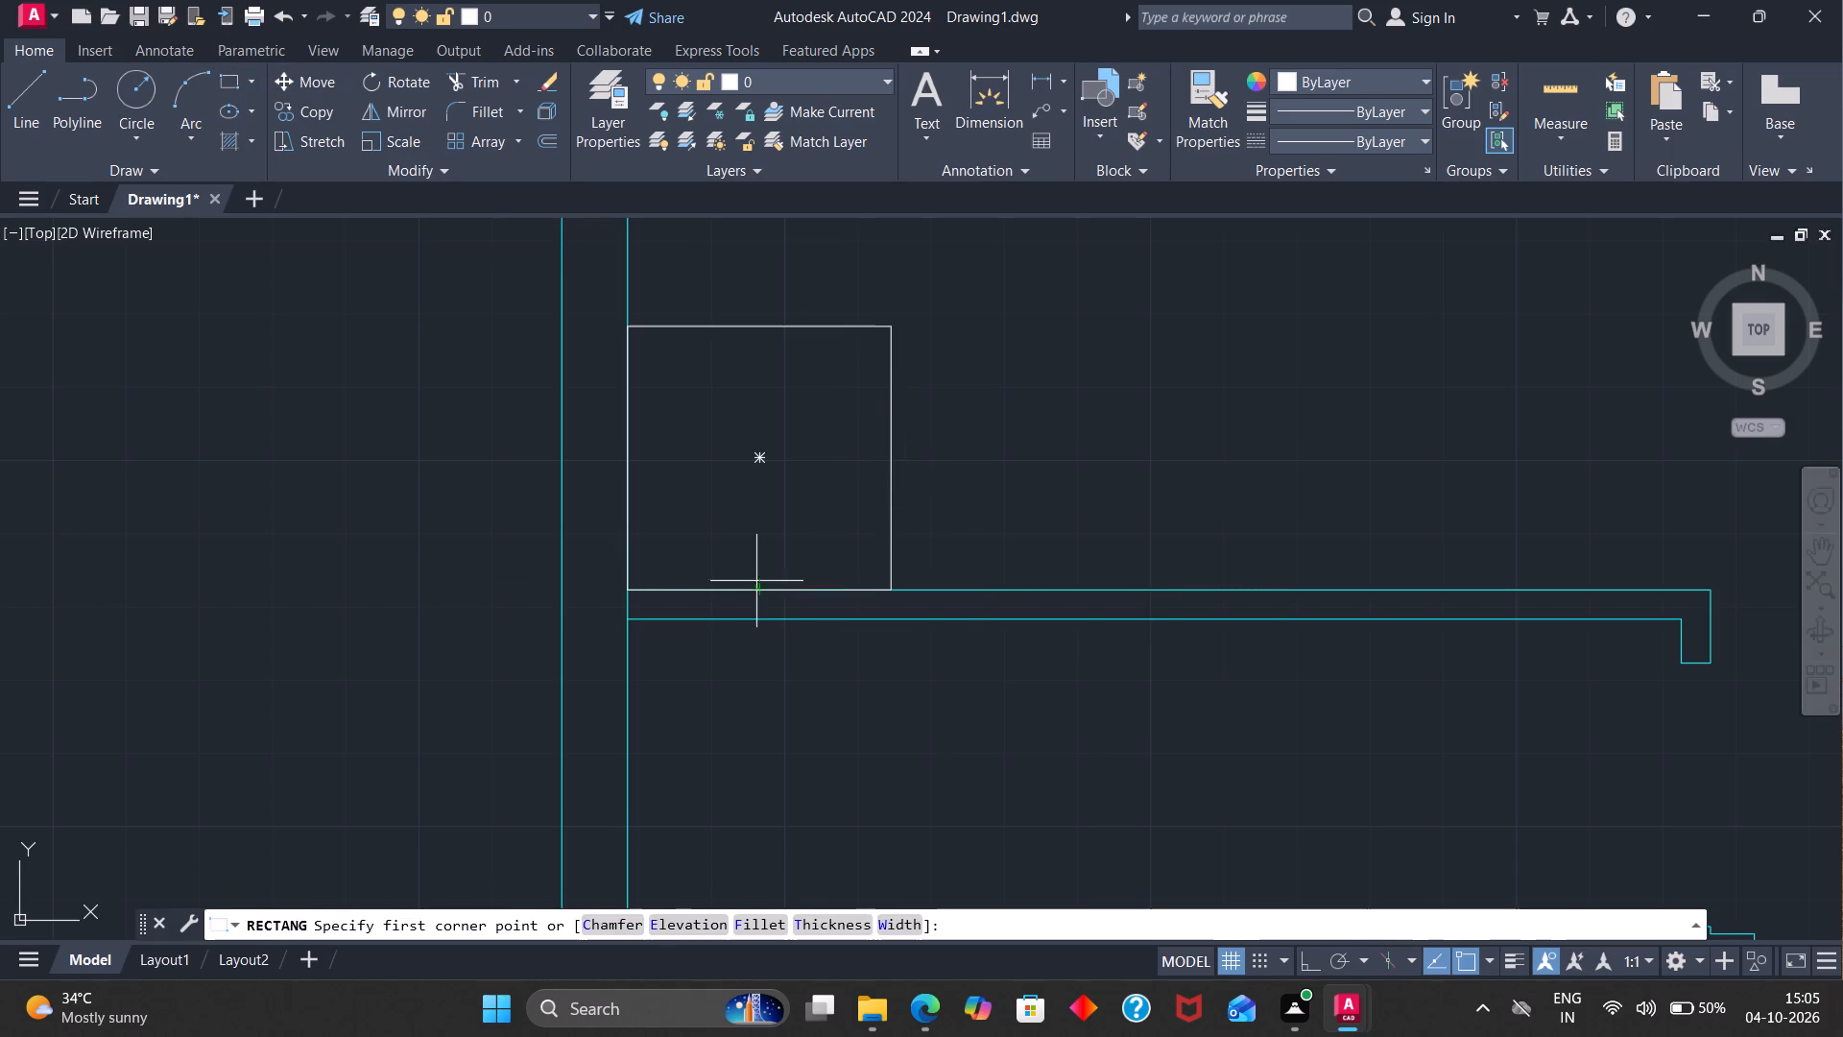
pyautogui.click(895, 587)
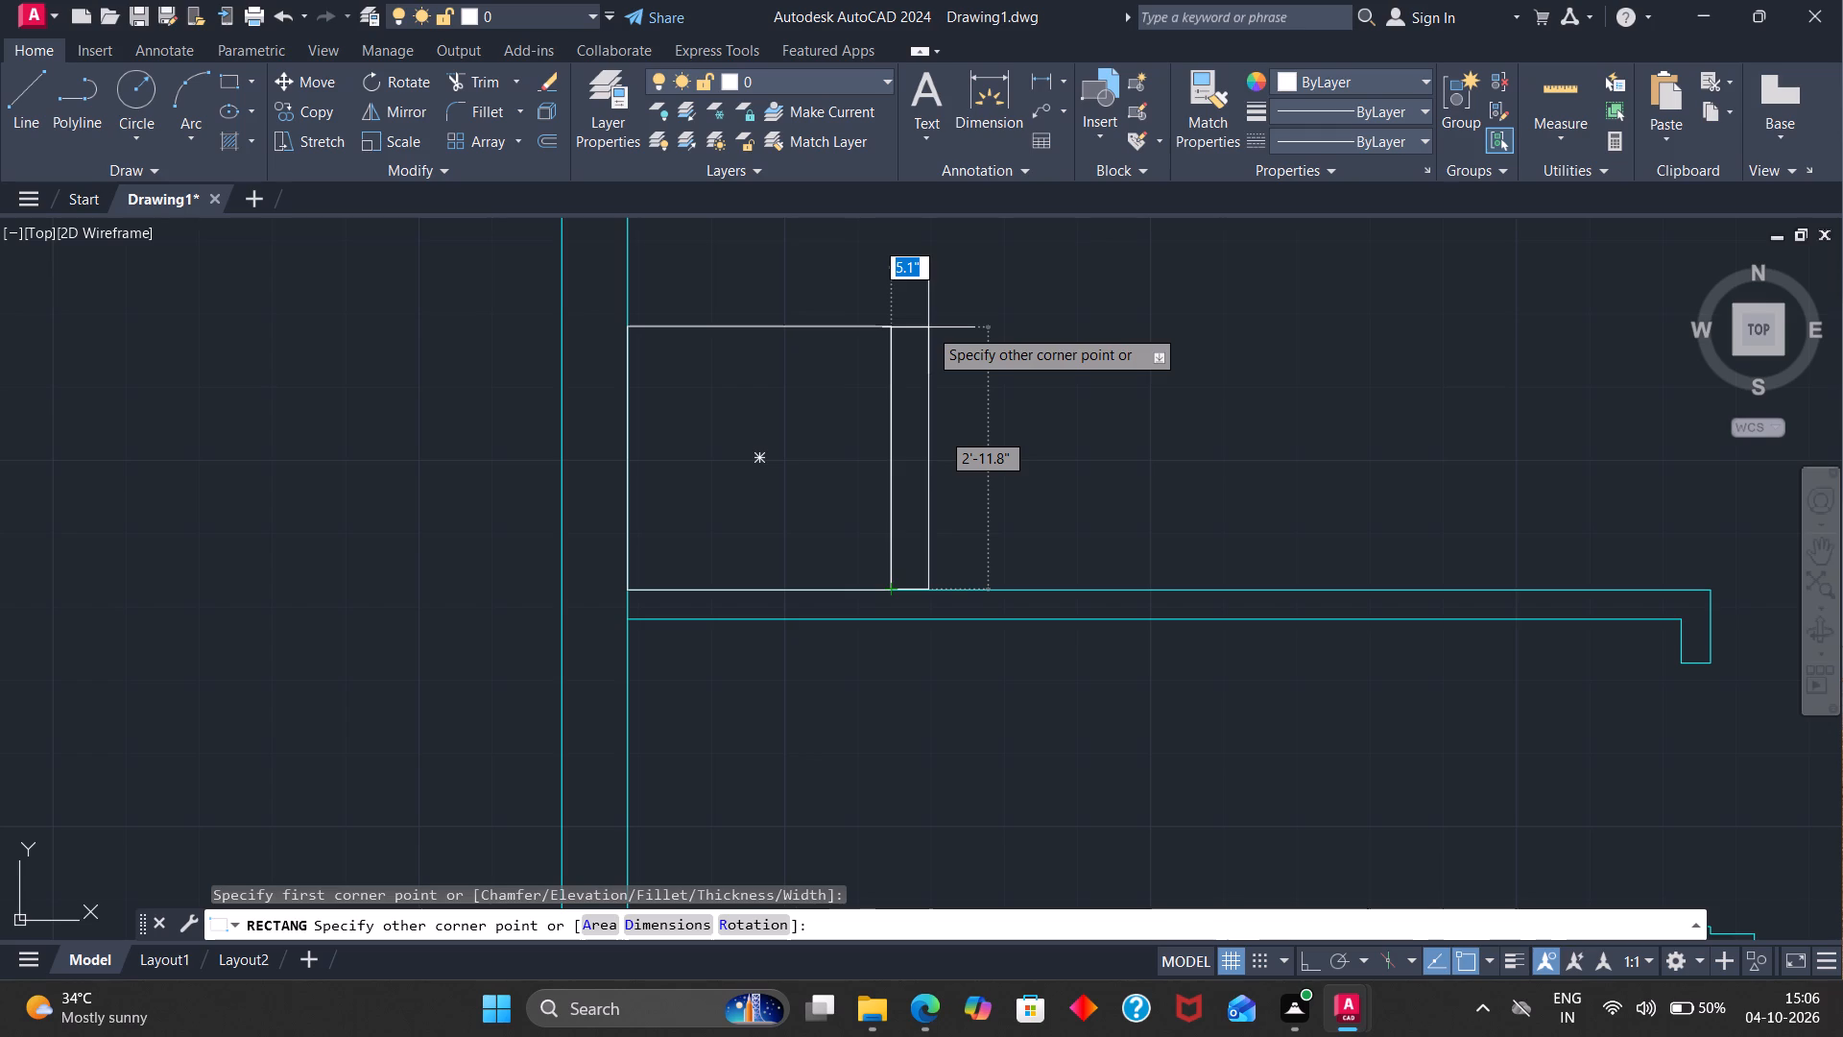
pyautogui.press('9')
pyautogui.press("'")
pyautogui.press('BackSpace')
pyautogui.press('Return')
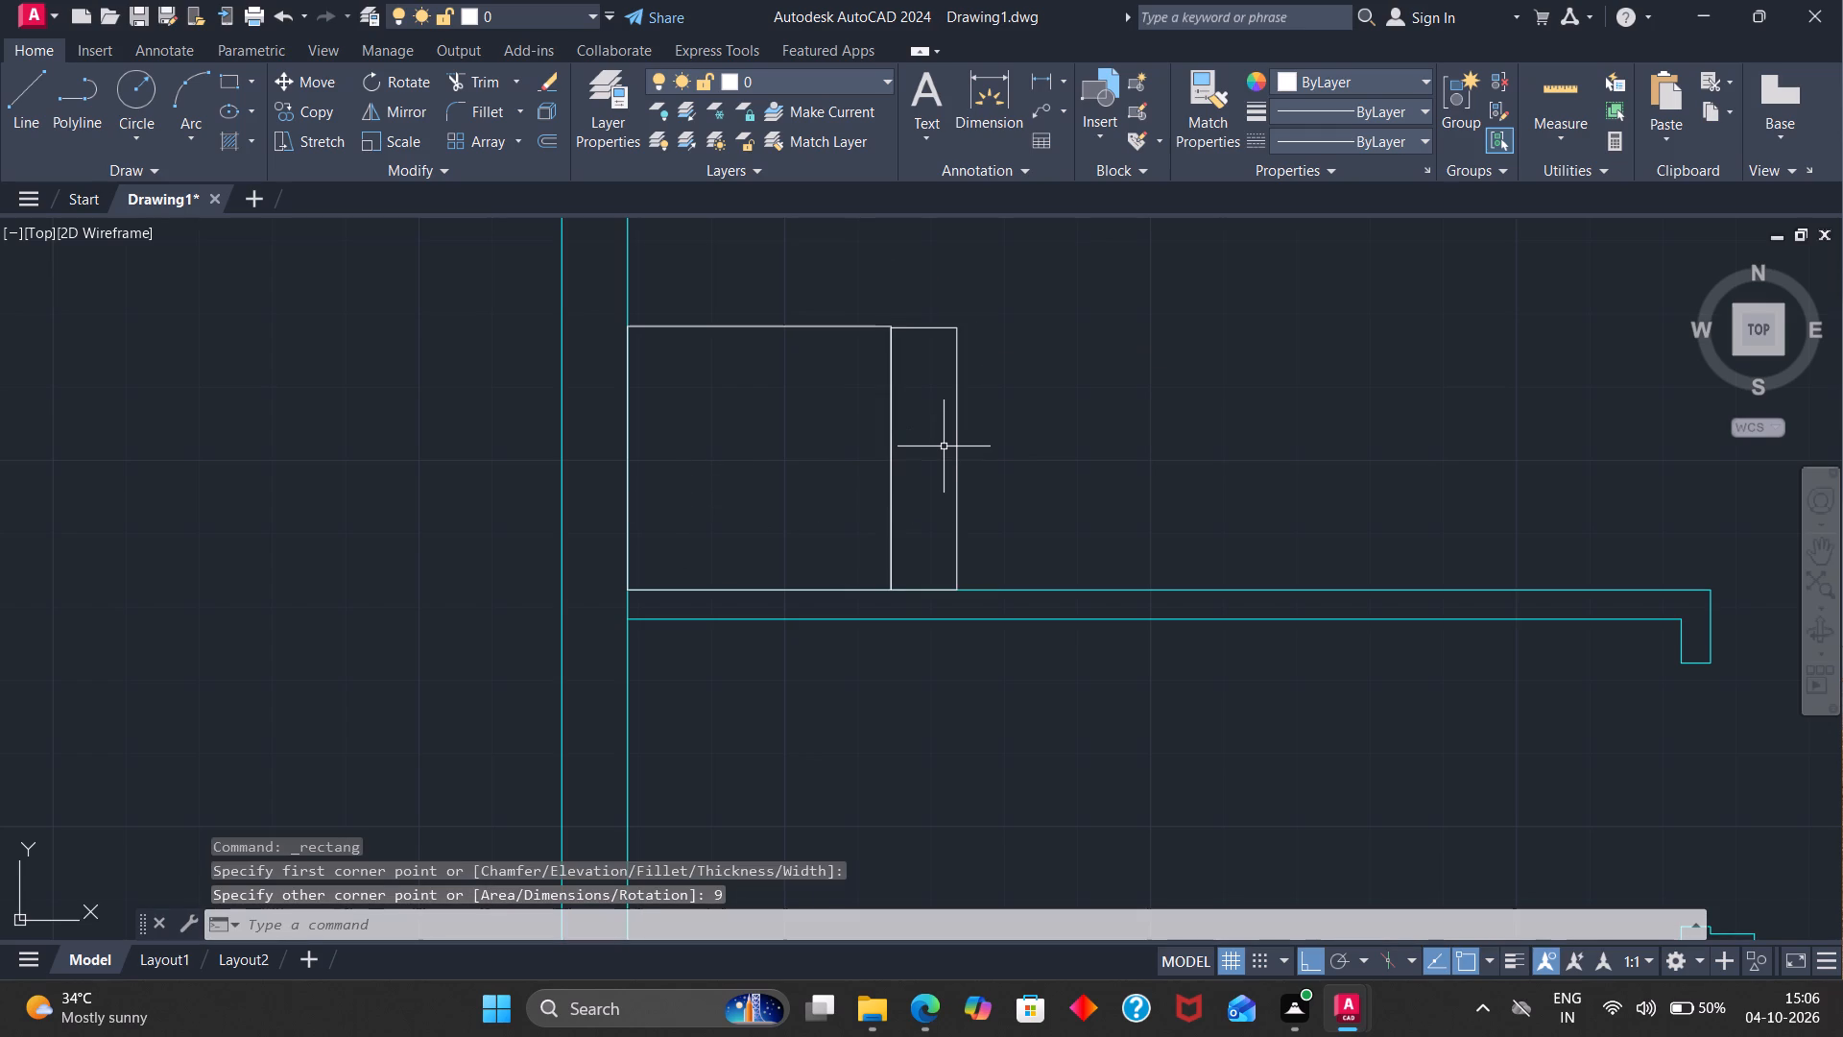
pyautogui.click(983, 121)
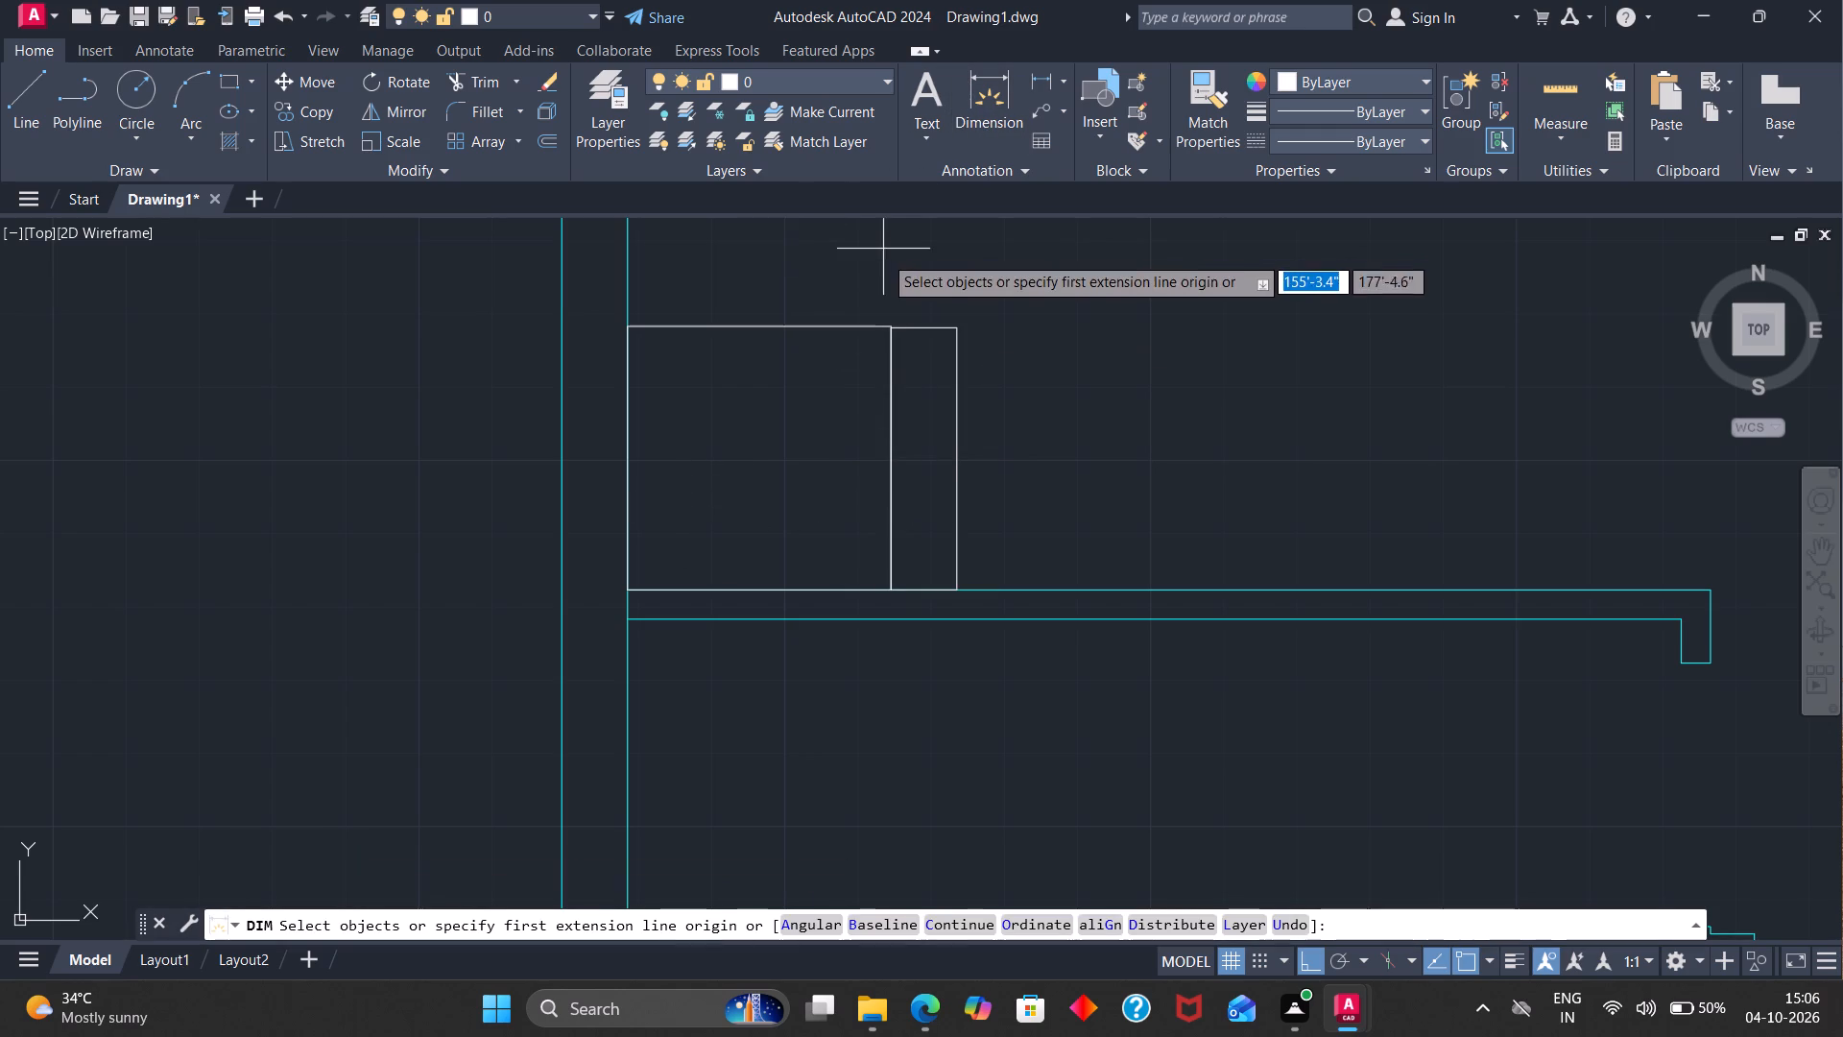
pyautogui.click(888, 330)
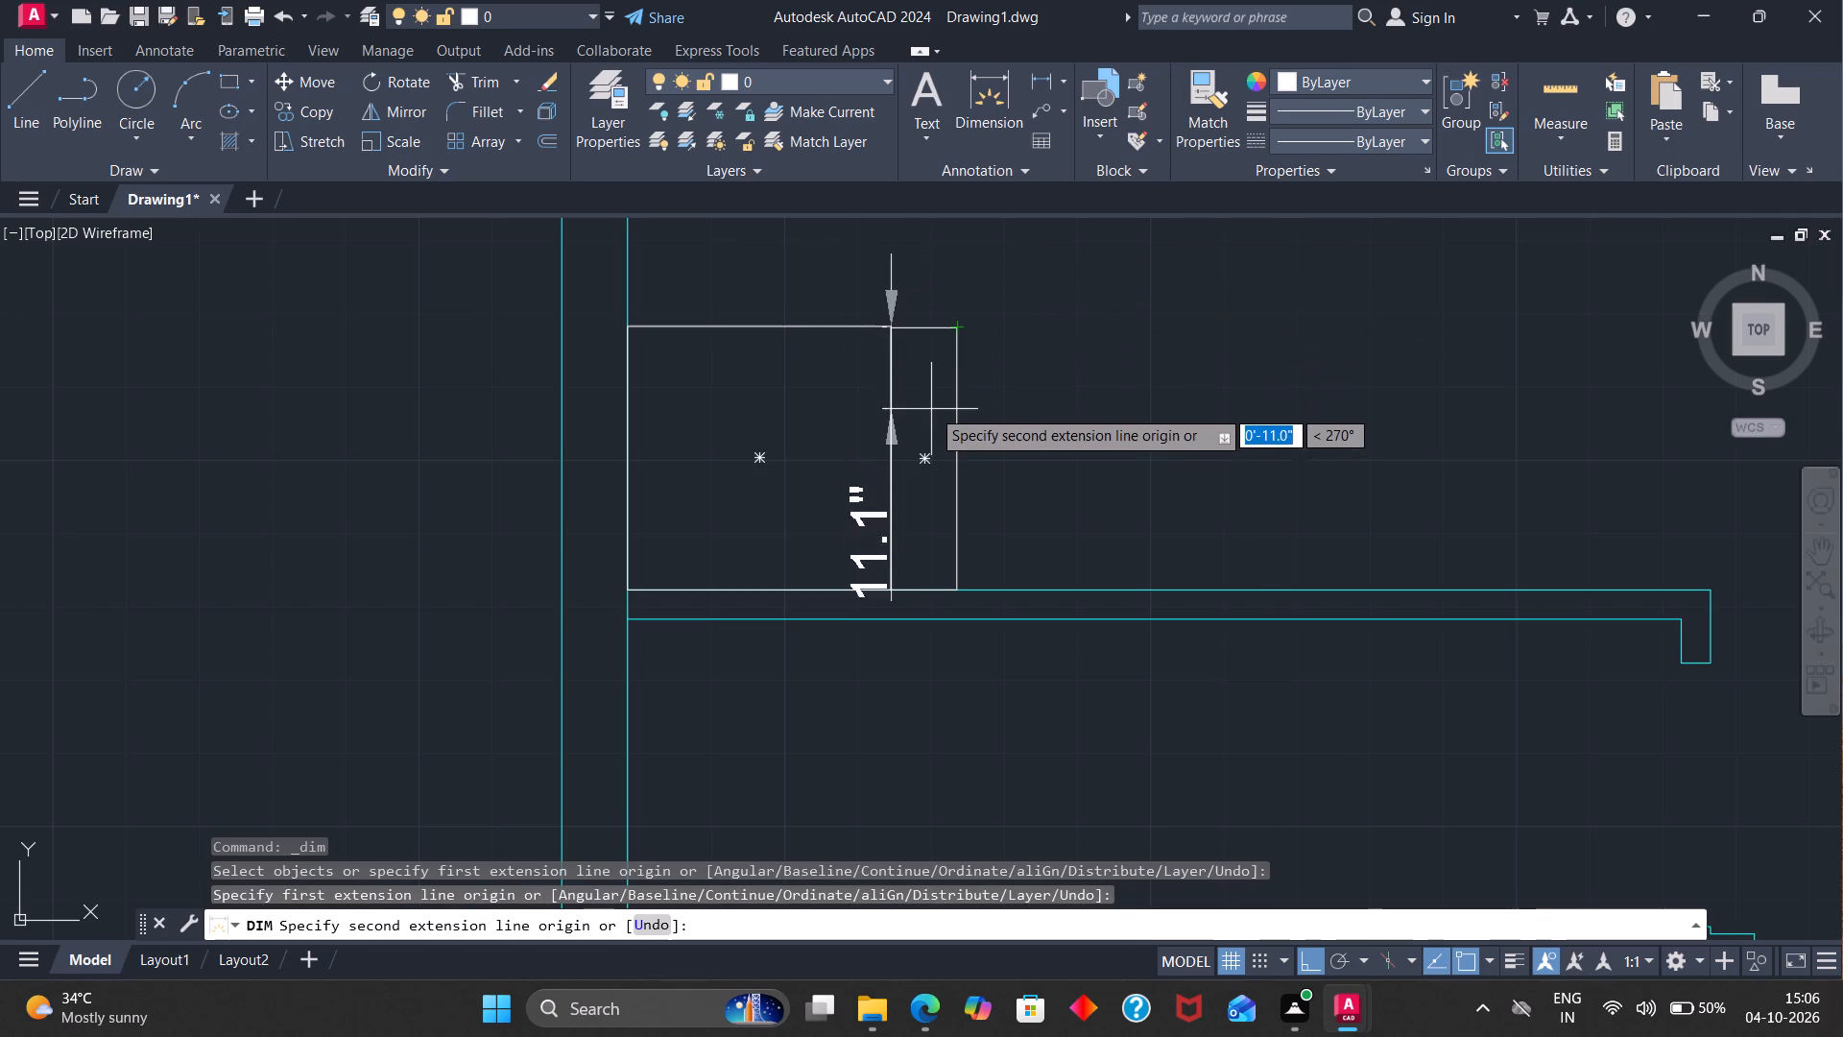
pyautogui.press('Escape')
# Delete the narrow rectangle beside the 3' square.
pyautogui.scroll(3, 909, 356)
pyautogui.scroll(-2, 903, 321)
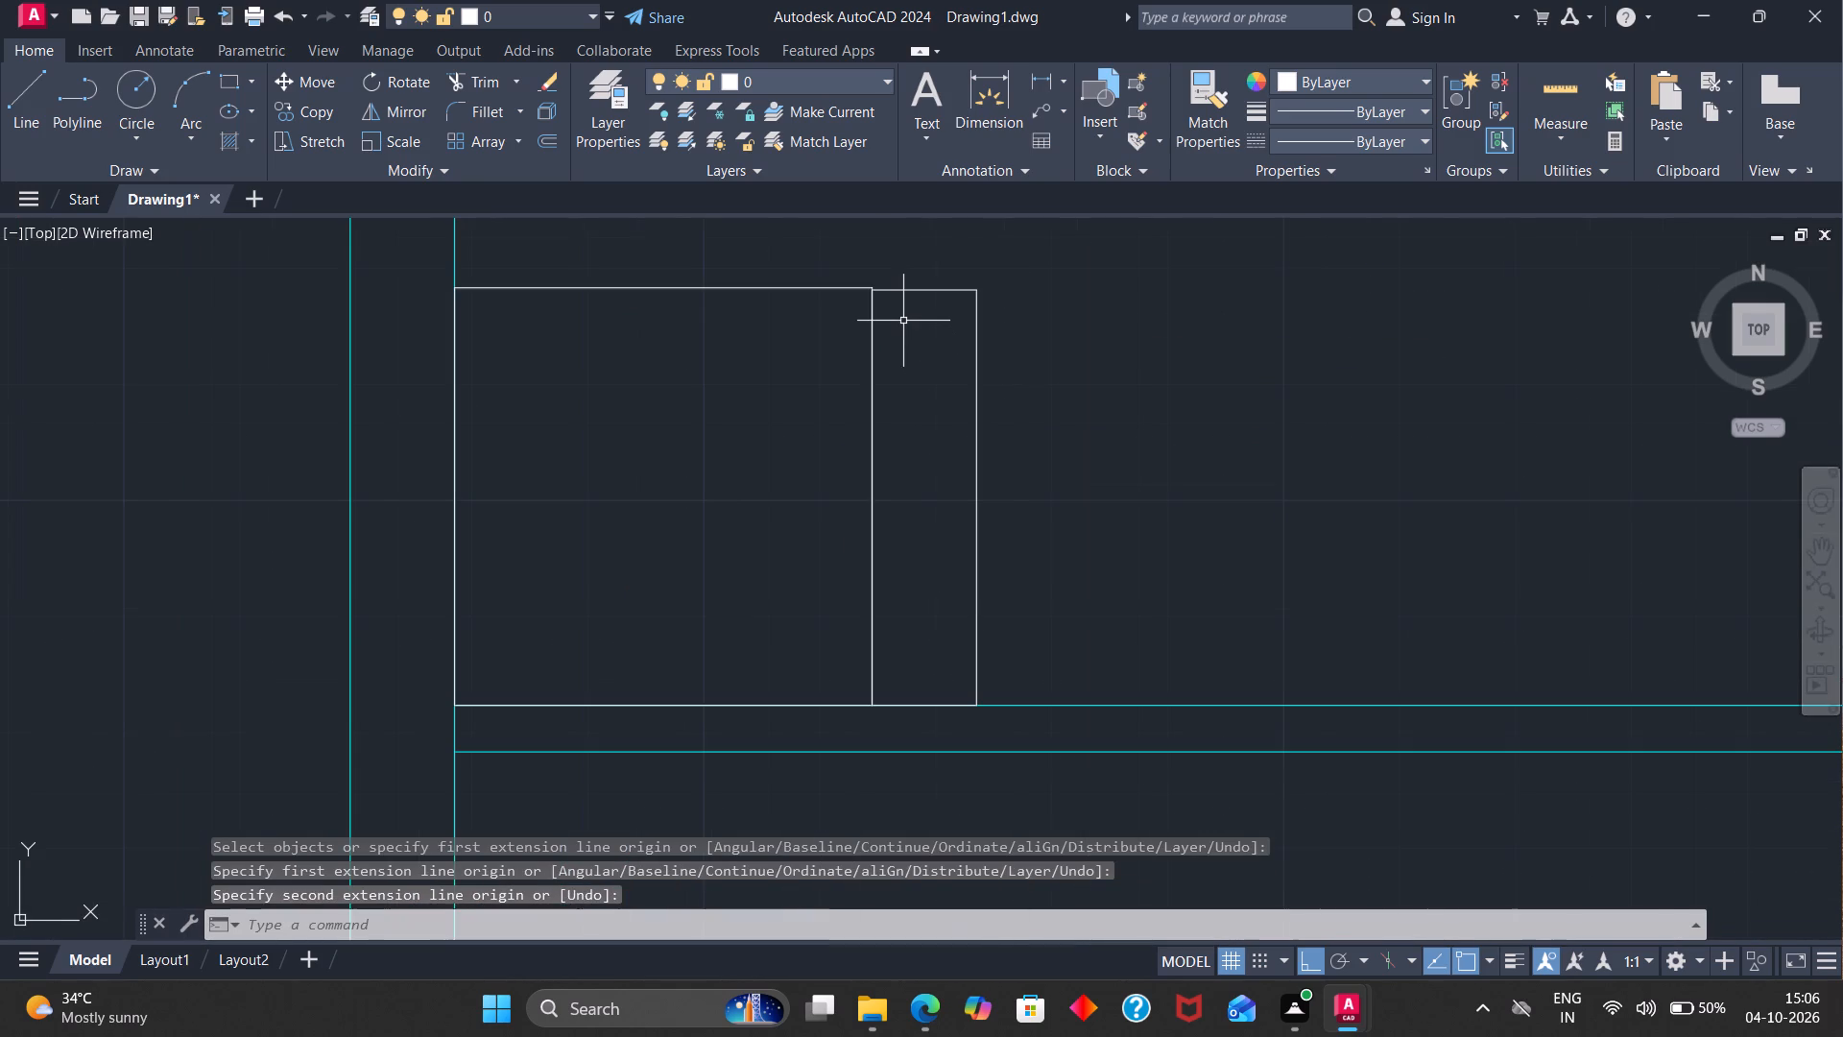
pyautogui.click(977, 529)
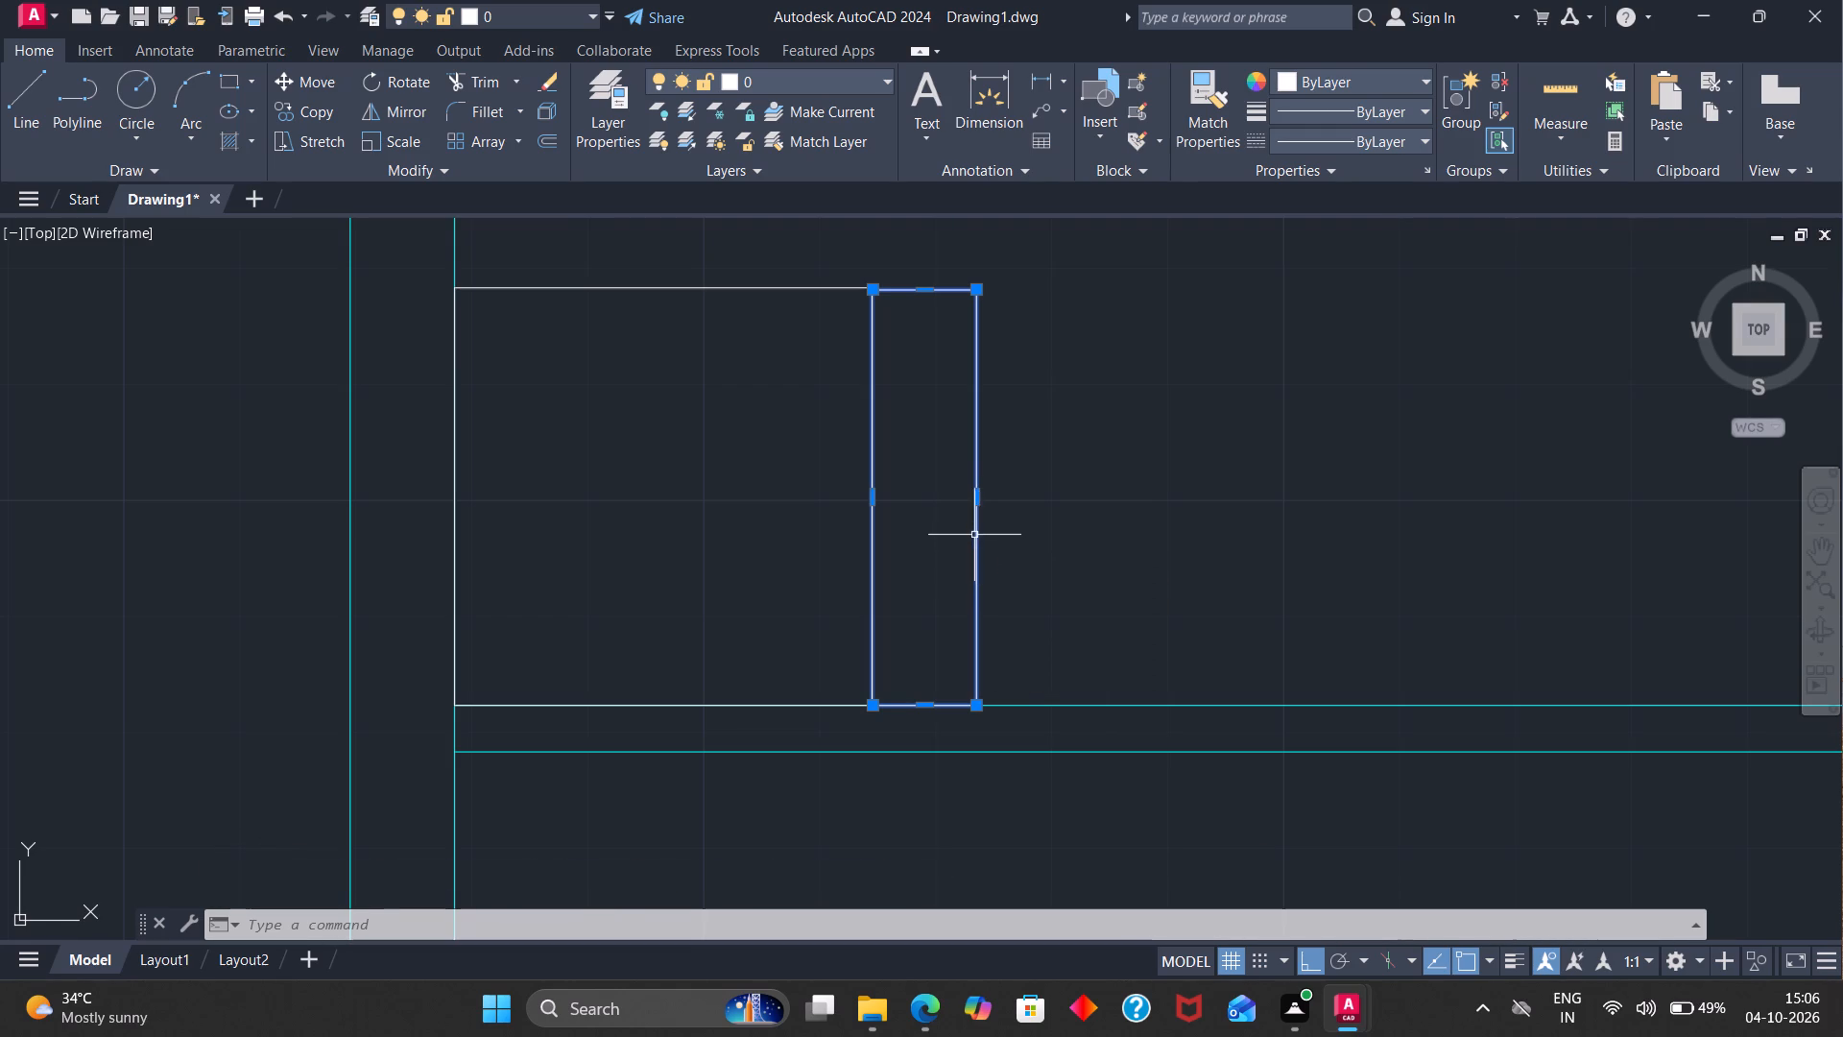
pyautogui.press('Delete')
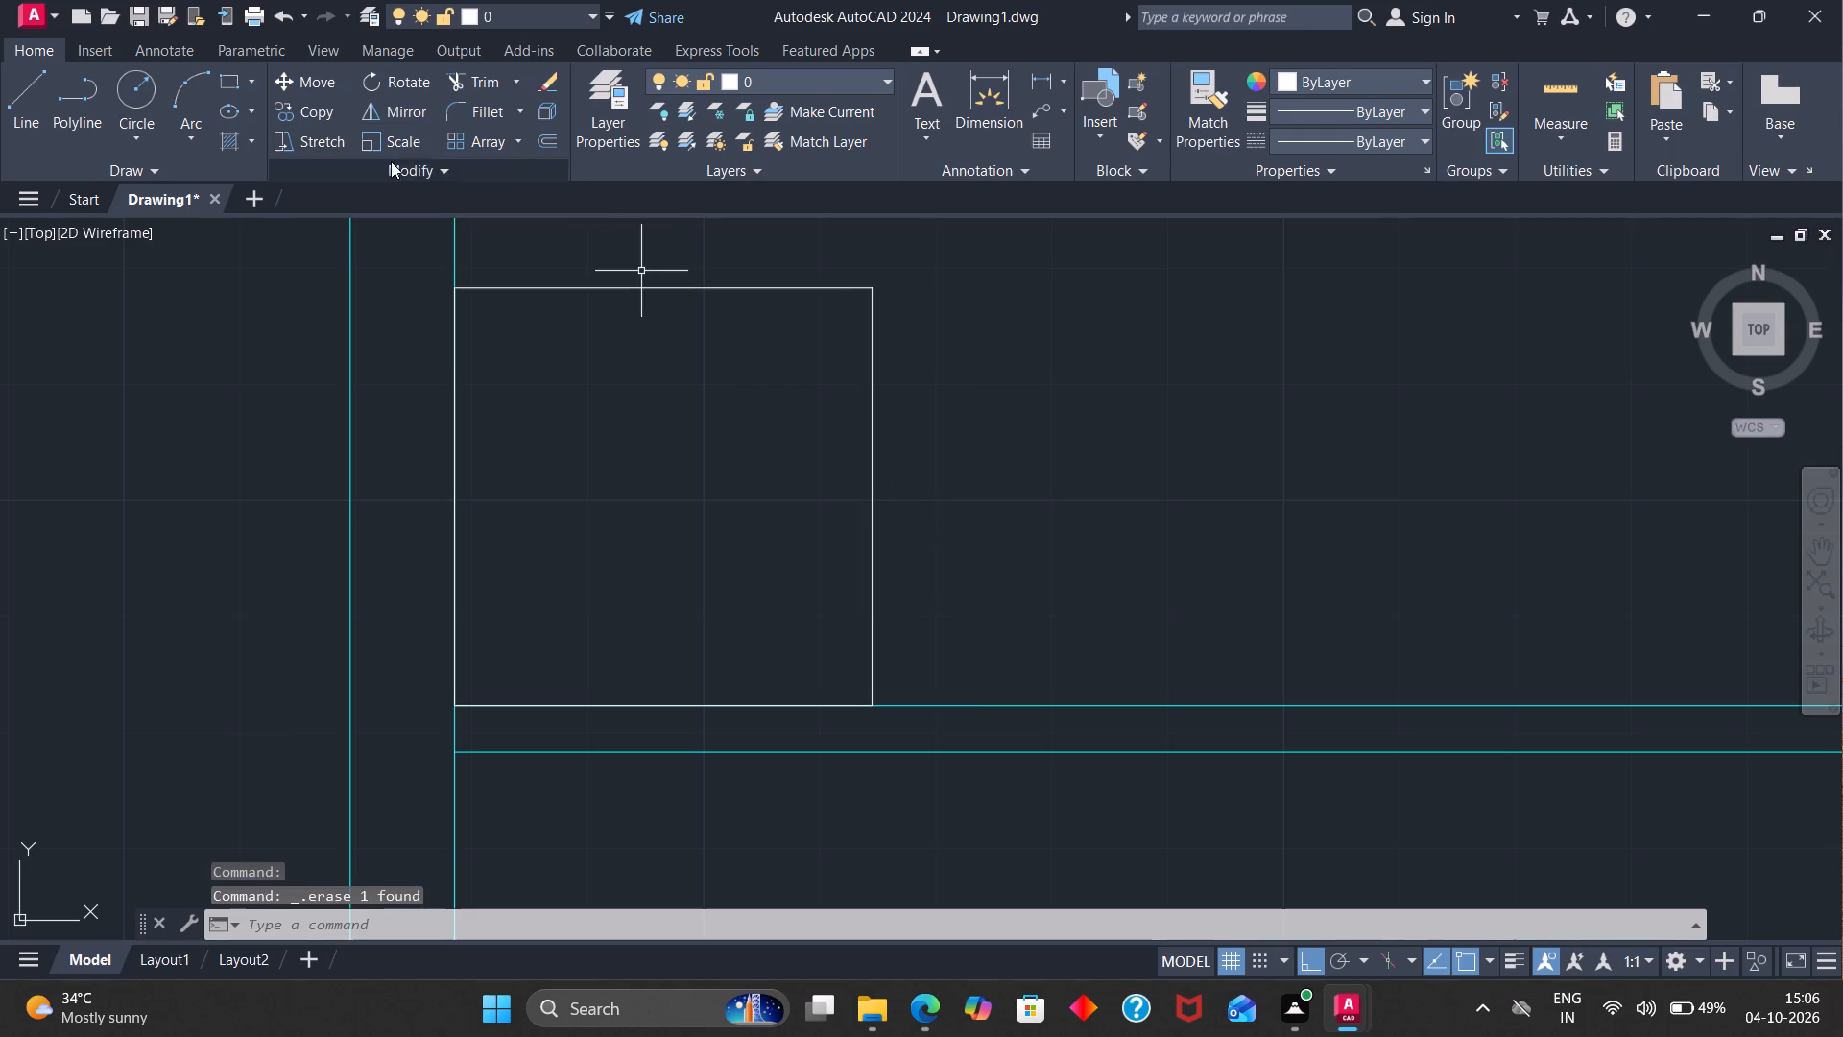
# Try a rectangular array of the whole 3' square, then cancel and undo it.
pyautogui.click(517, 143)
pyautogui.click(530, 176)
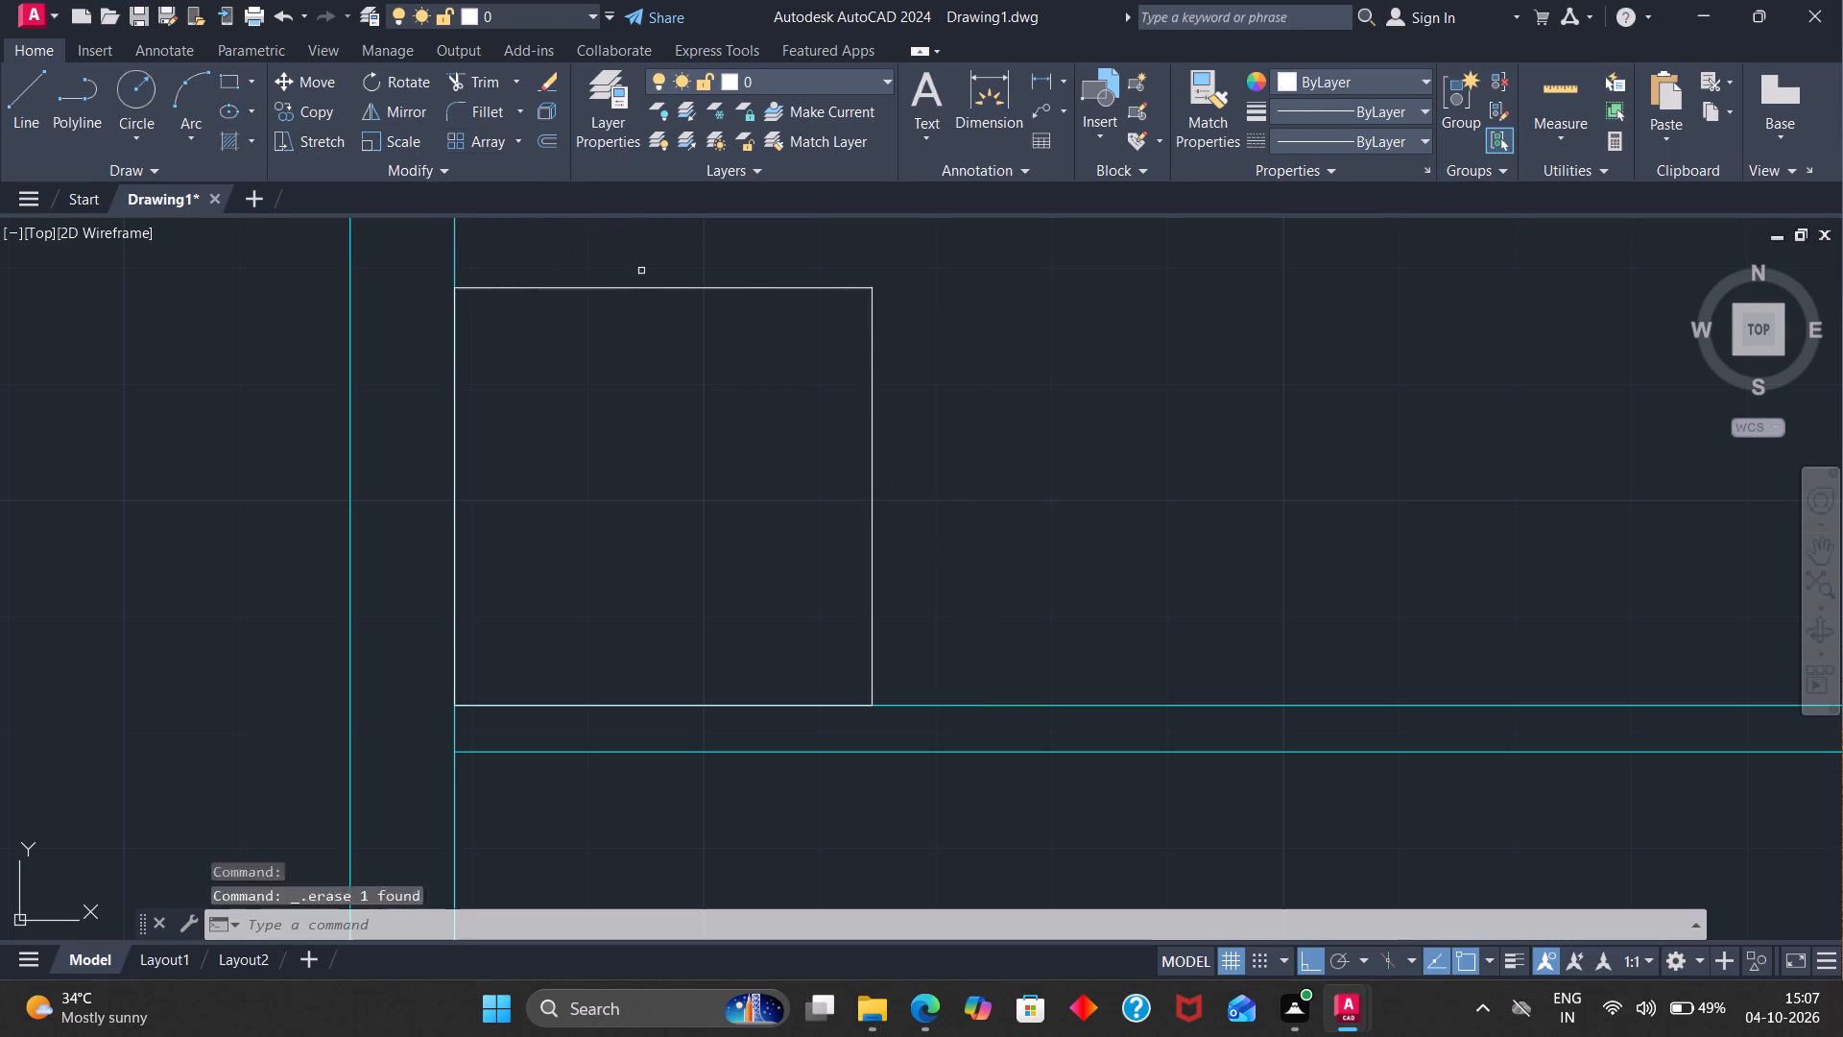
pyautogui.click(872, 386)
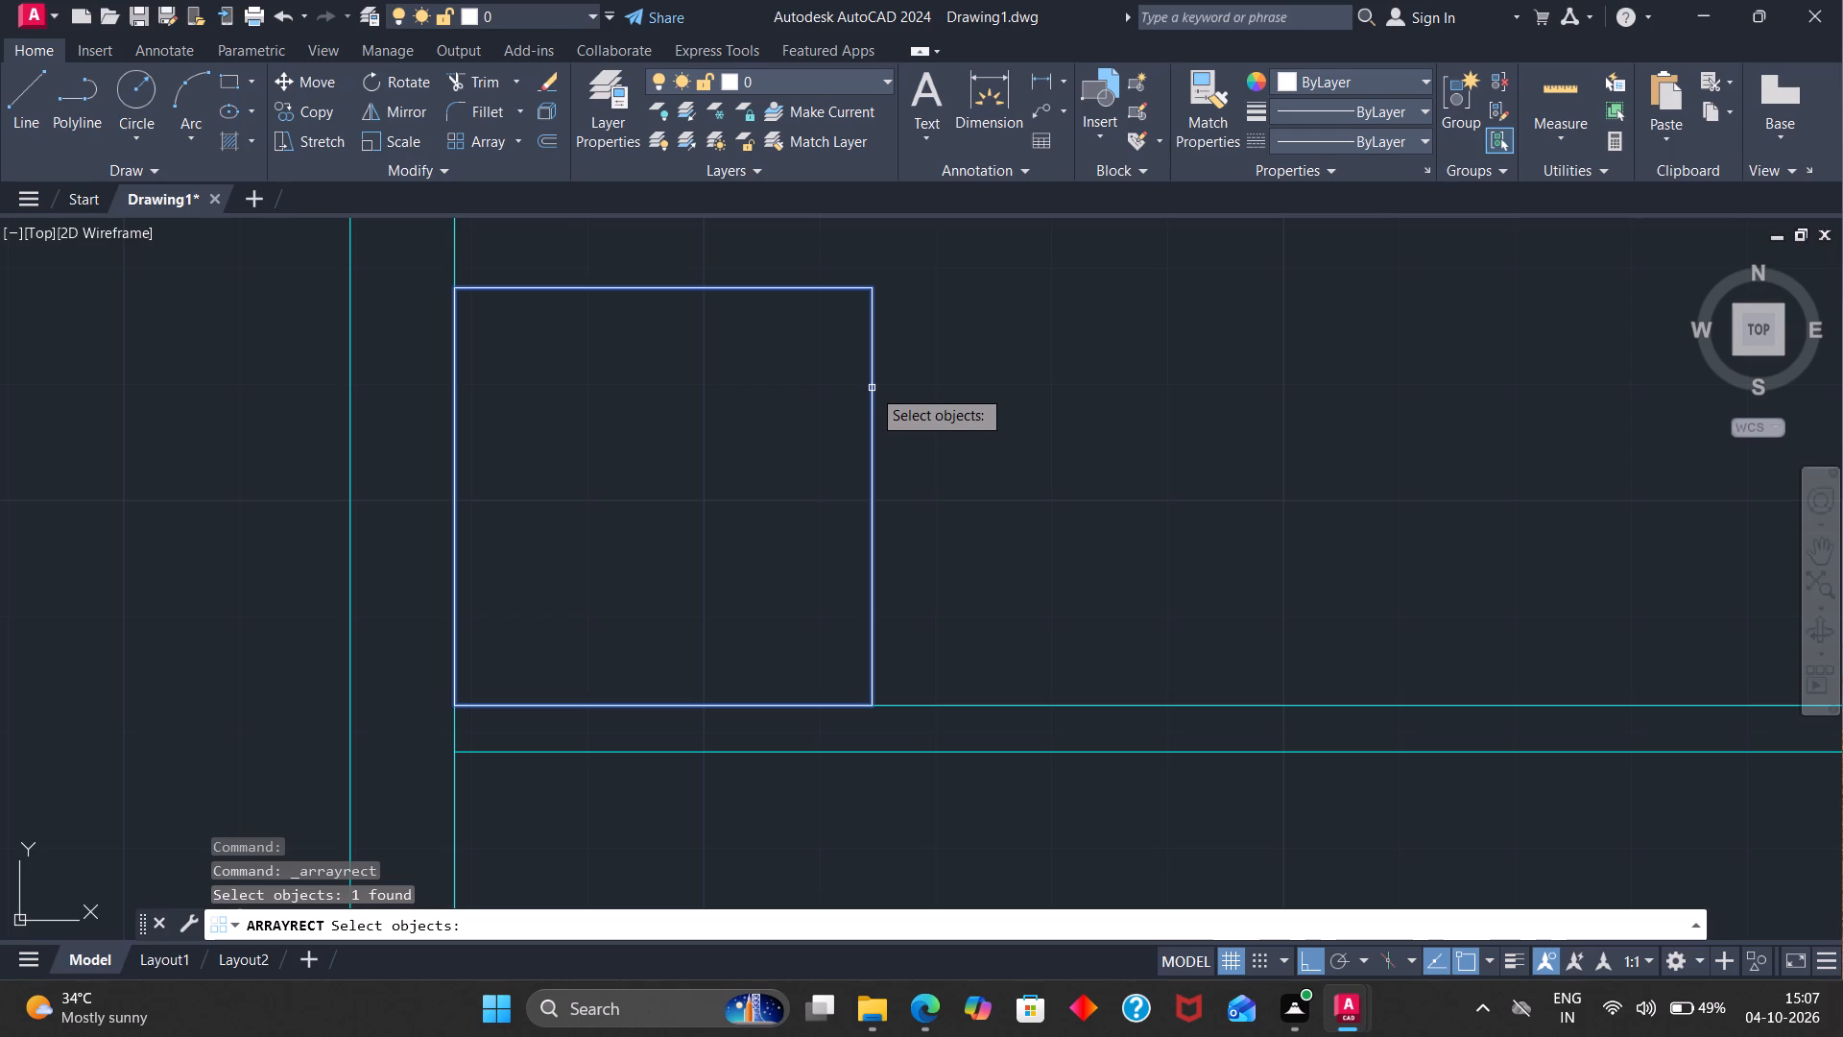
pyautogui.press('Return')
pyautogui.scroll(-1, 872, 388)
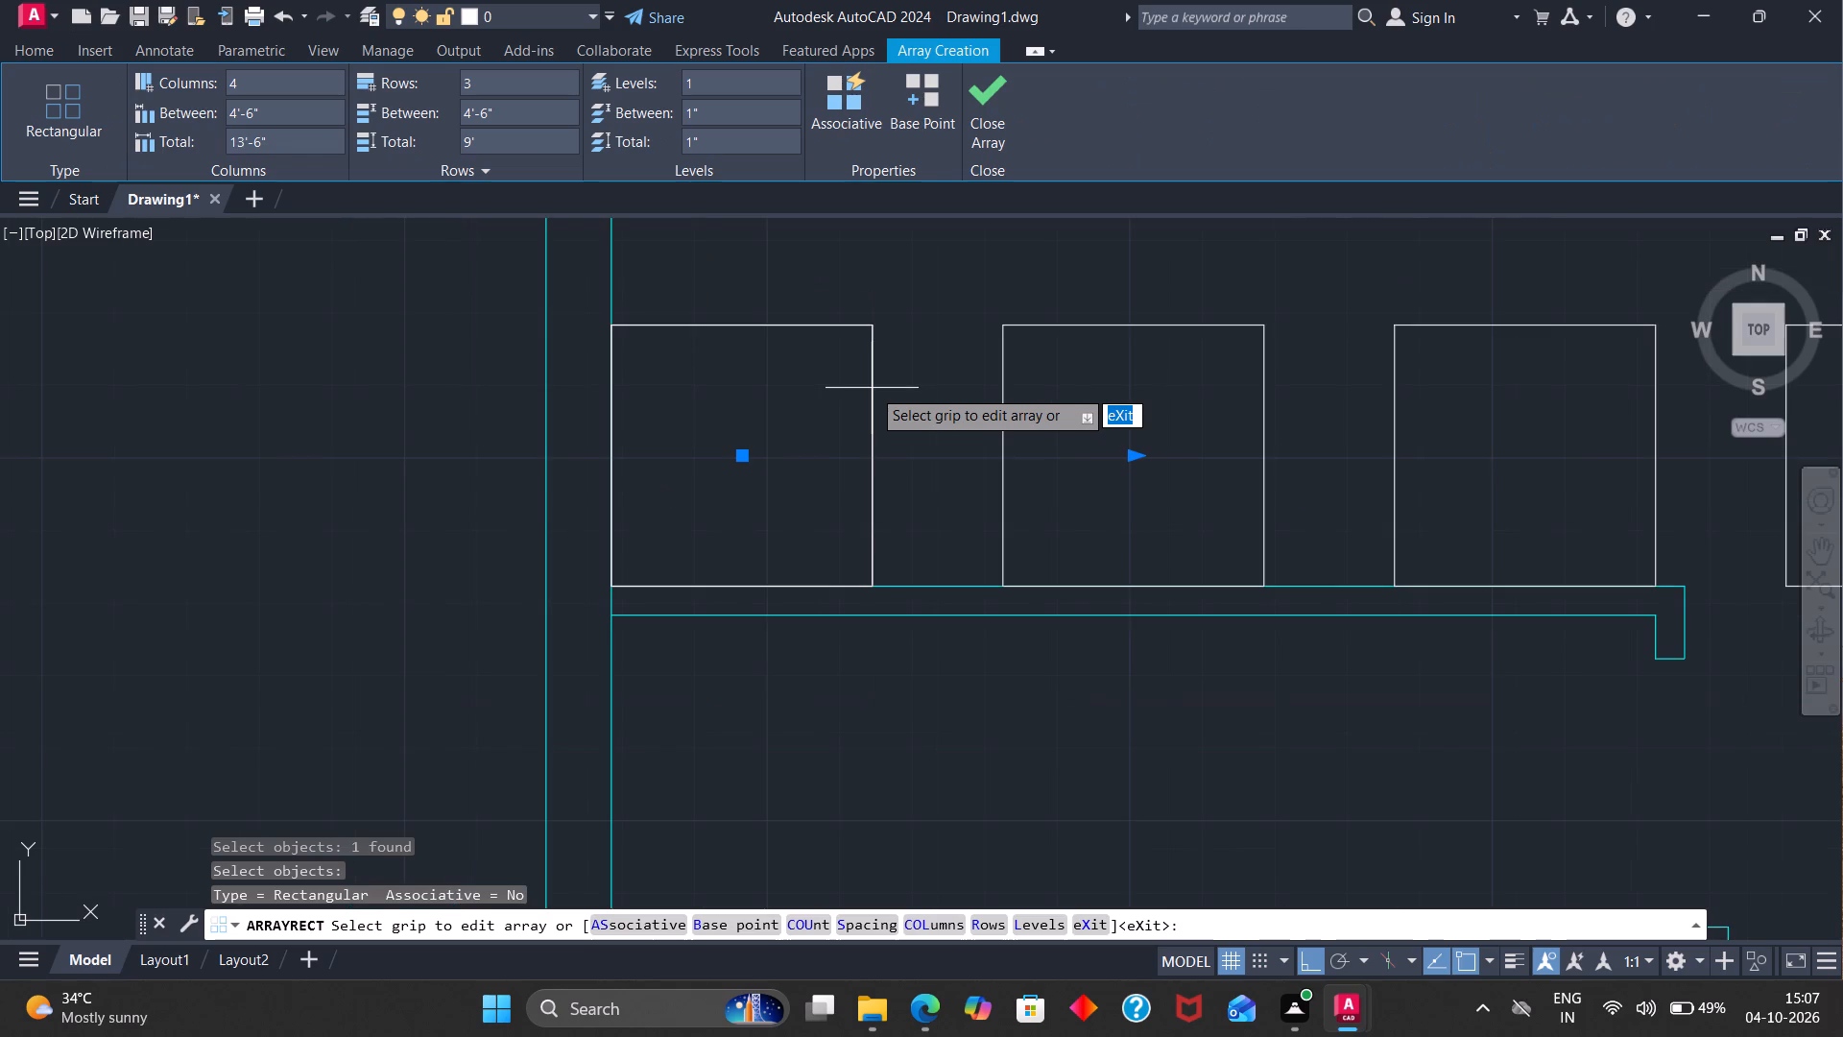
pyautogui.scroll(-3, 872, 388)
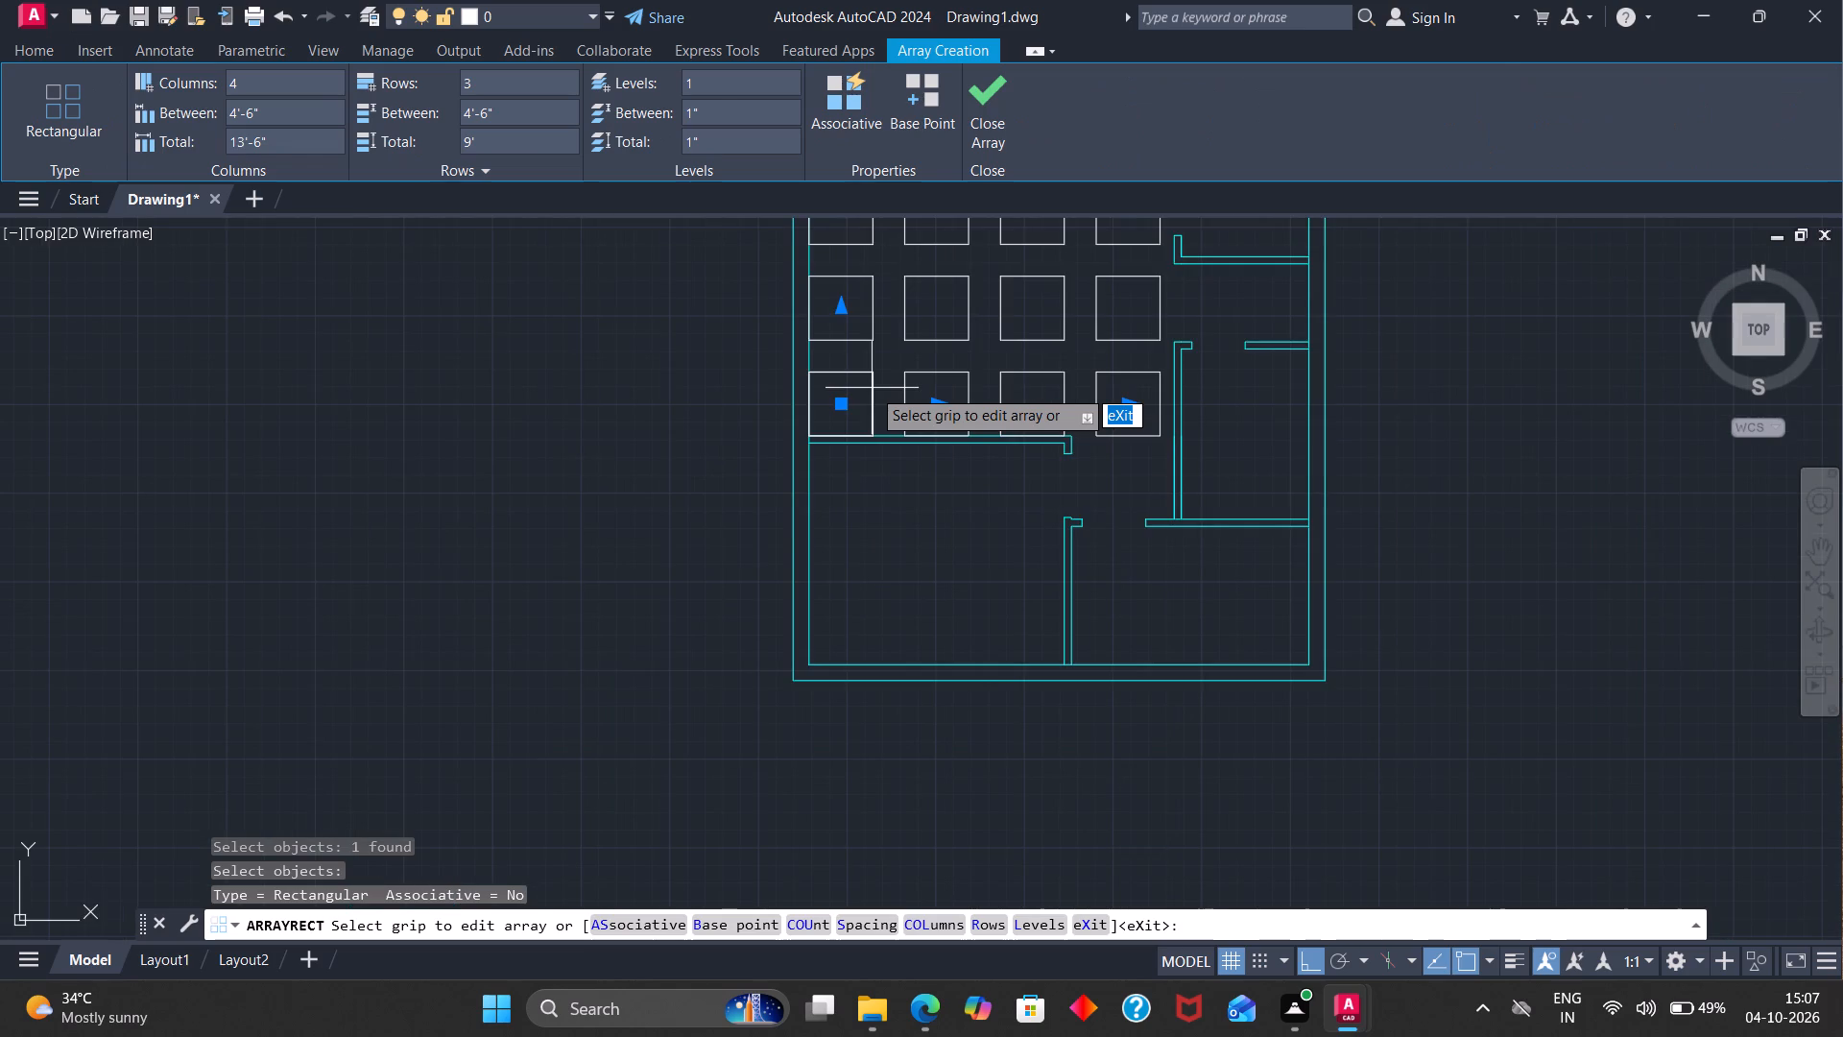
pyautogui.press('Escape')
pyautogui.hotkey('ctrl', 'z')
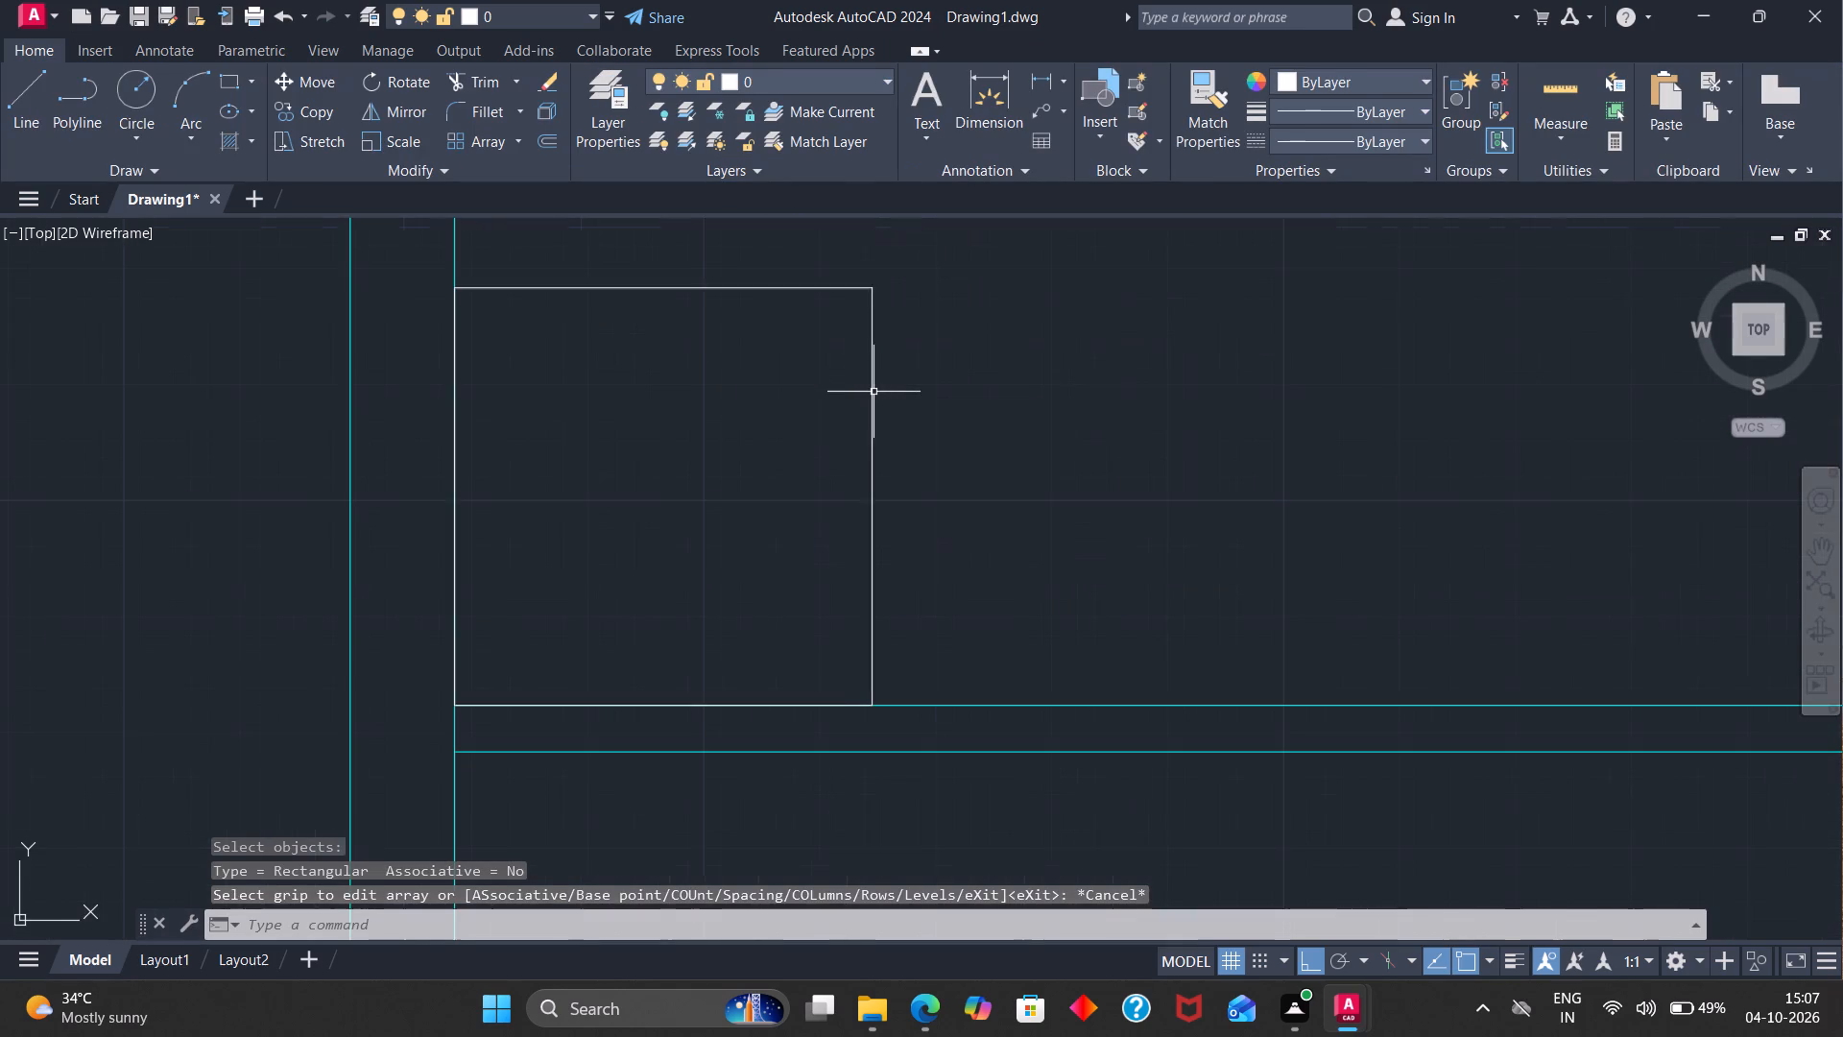
# Explode the 3' square into separate lines.
pyautogui.click(874, 392)
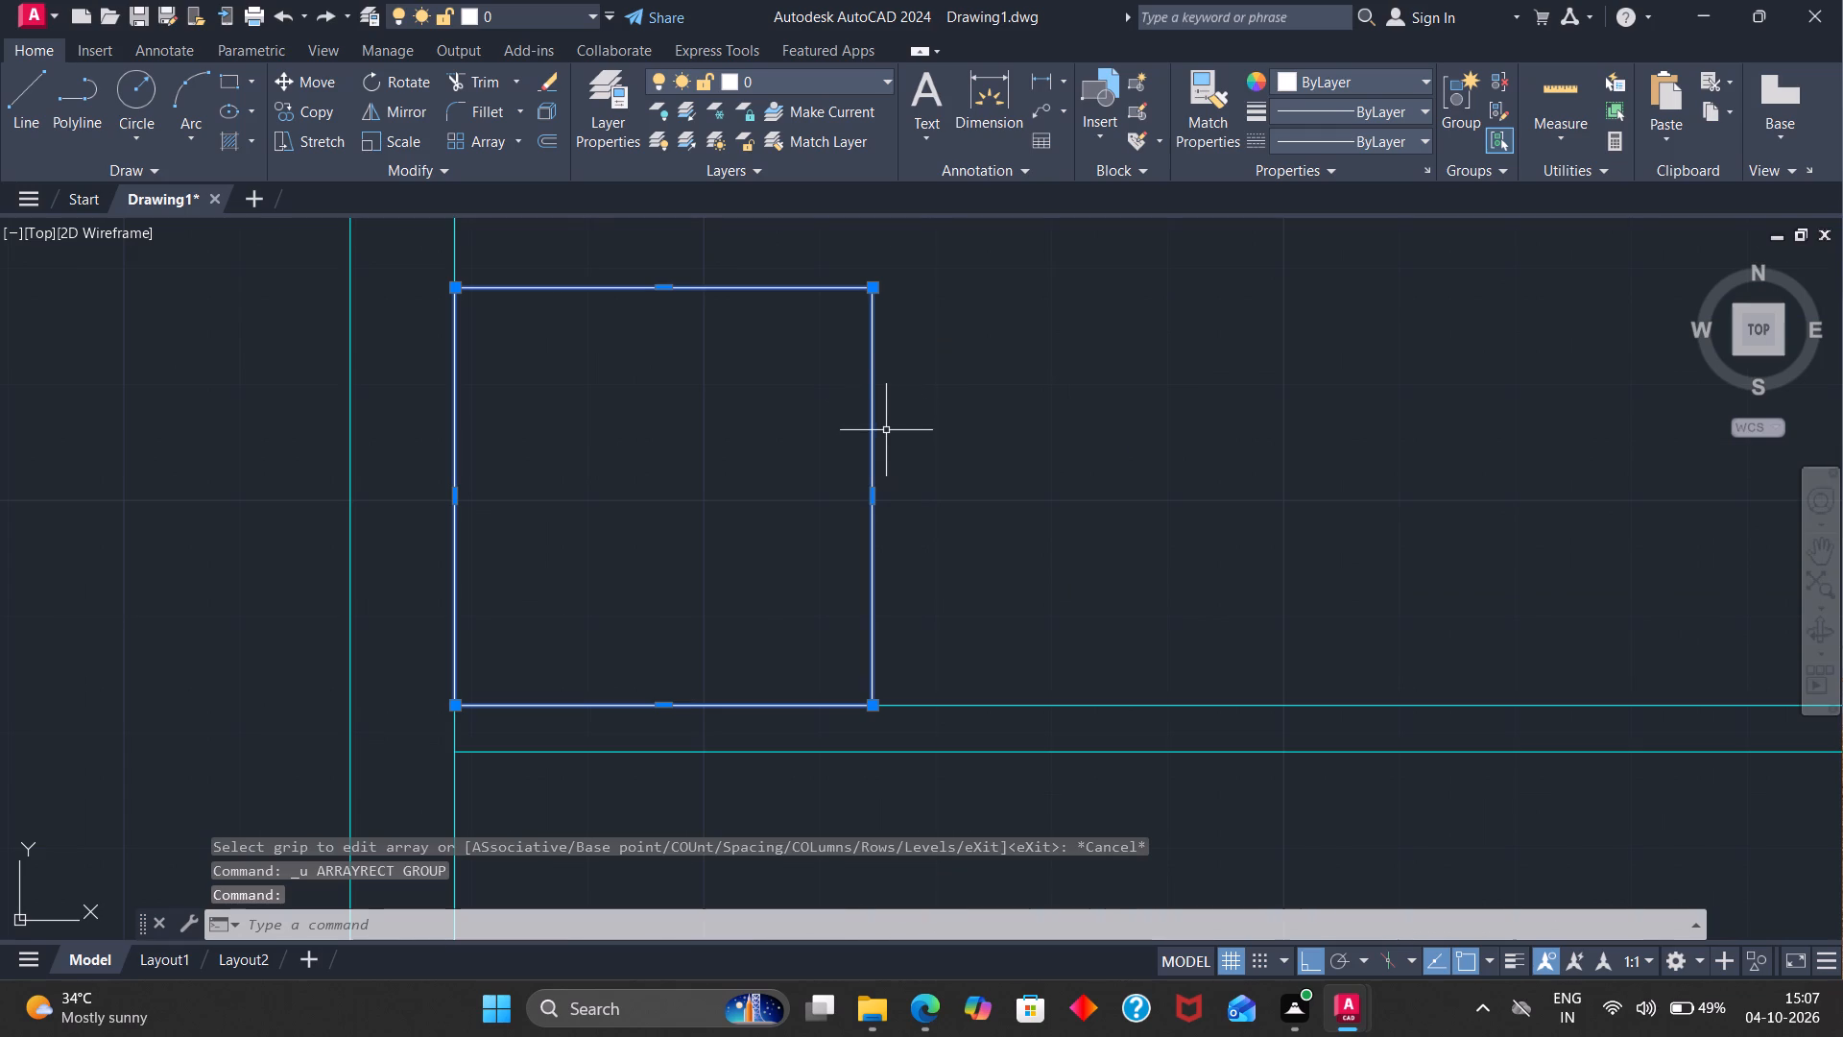
pyautogui.press('x')
pyautogui.press('Return')
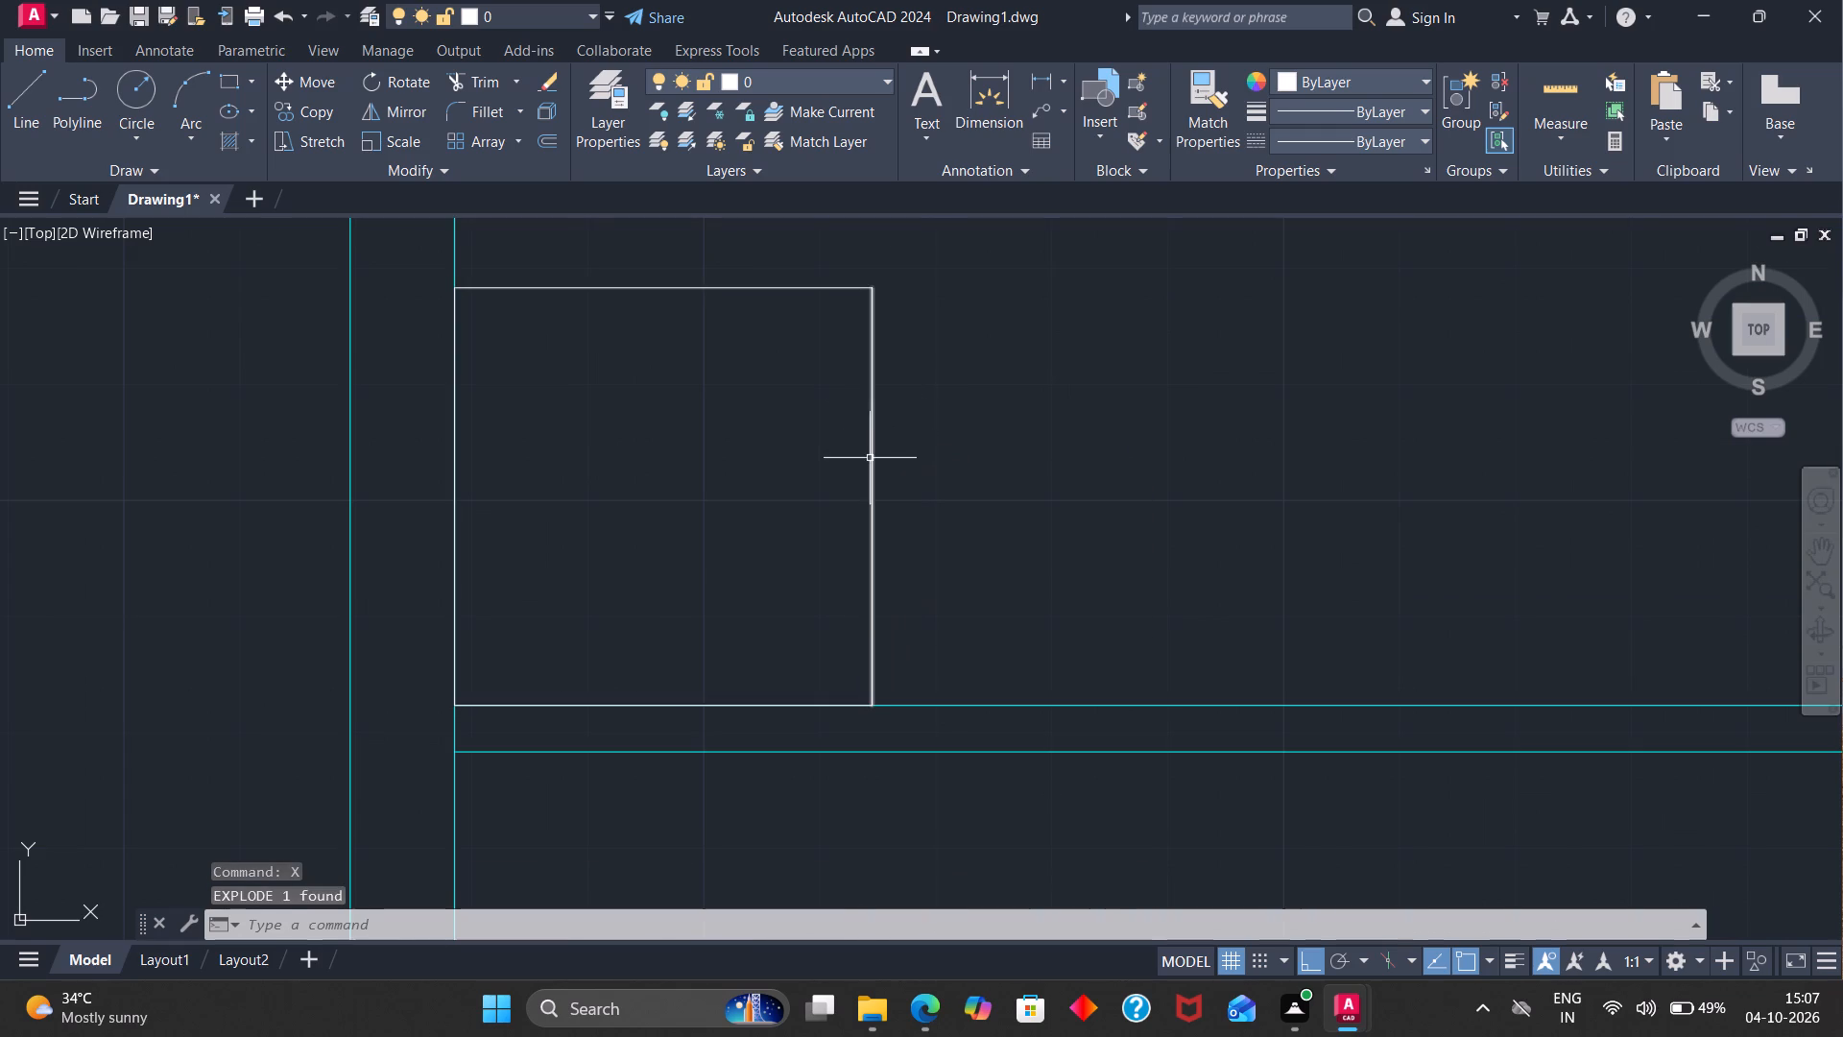
# Start a rectangular array of the 3' square's right-hand line and set it to 1 column and 1 row.
pyautogui.click(868, 460)
pyautogui.click(870, 460)
pyautogui.click(874, 460)
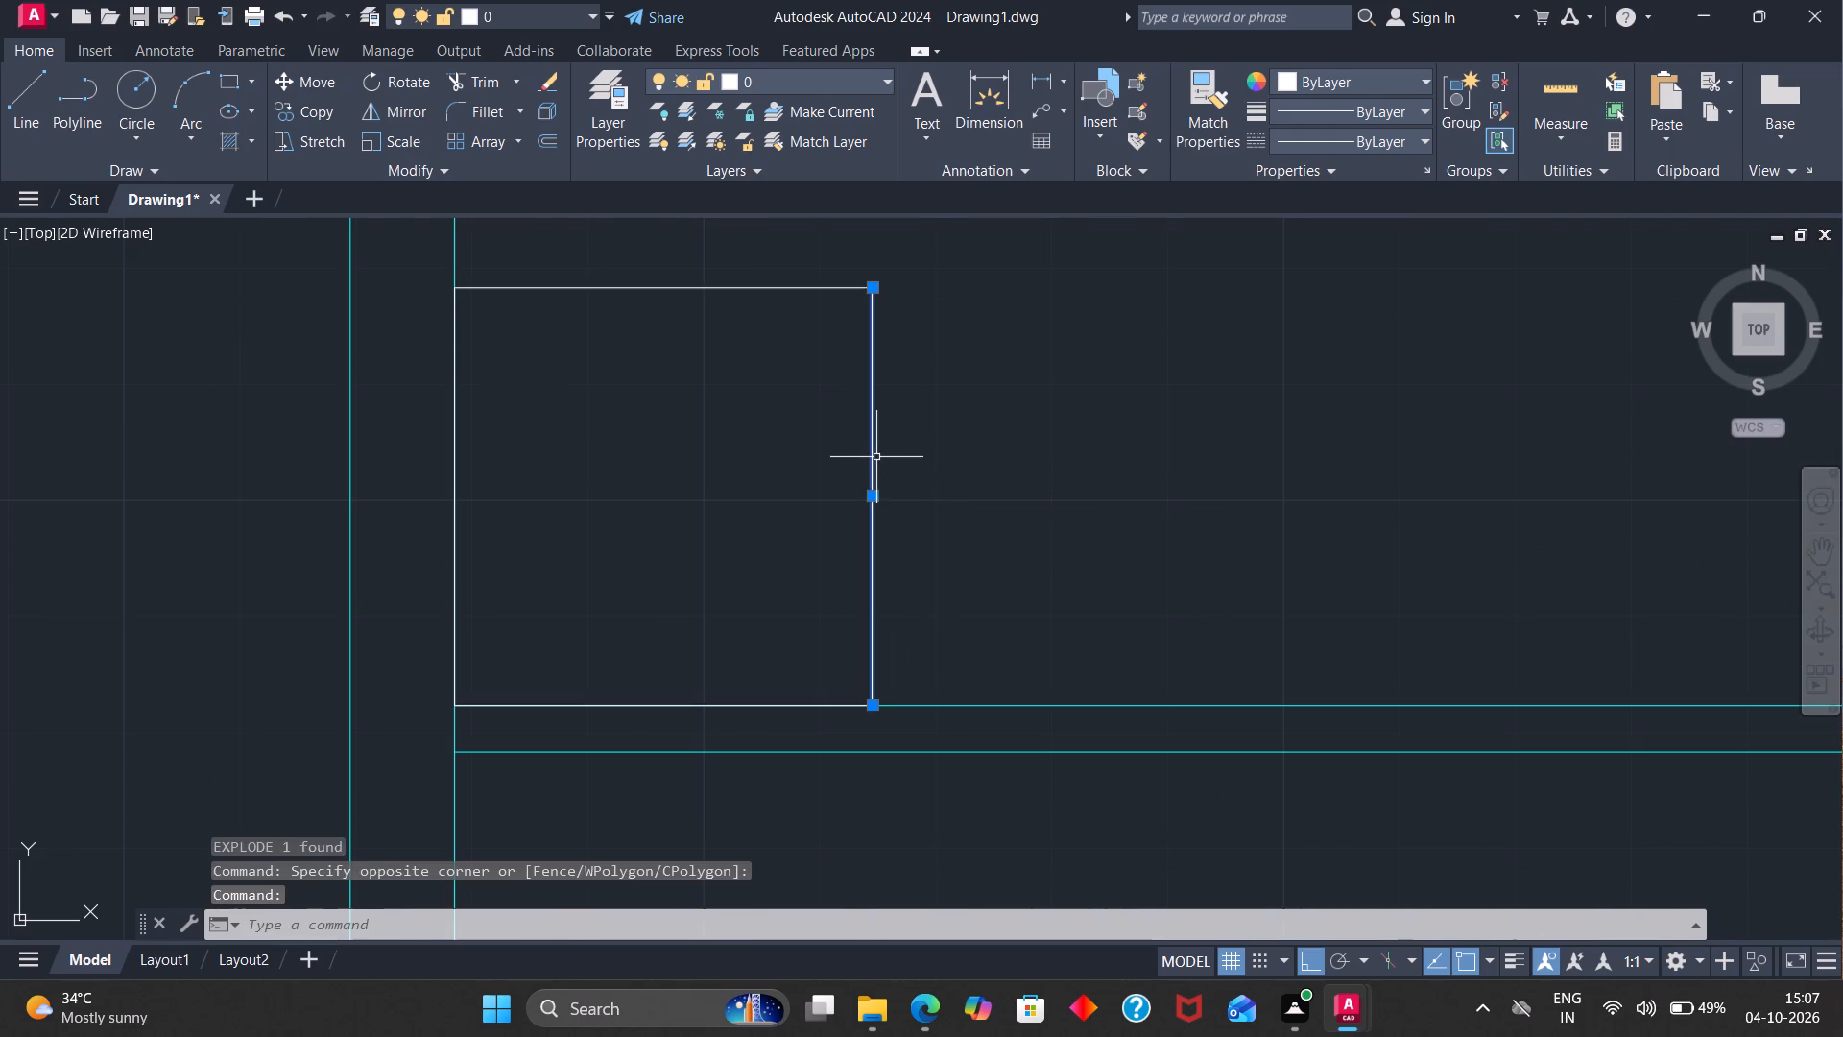
pyautogui.scroll(-7, 876, 457)
pyautogui.scroll(3, 875, 459)
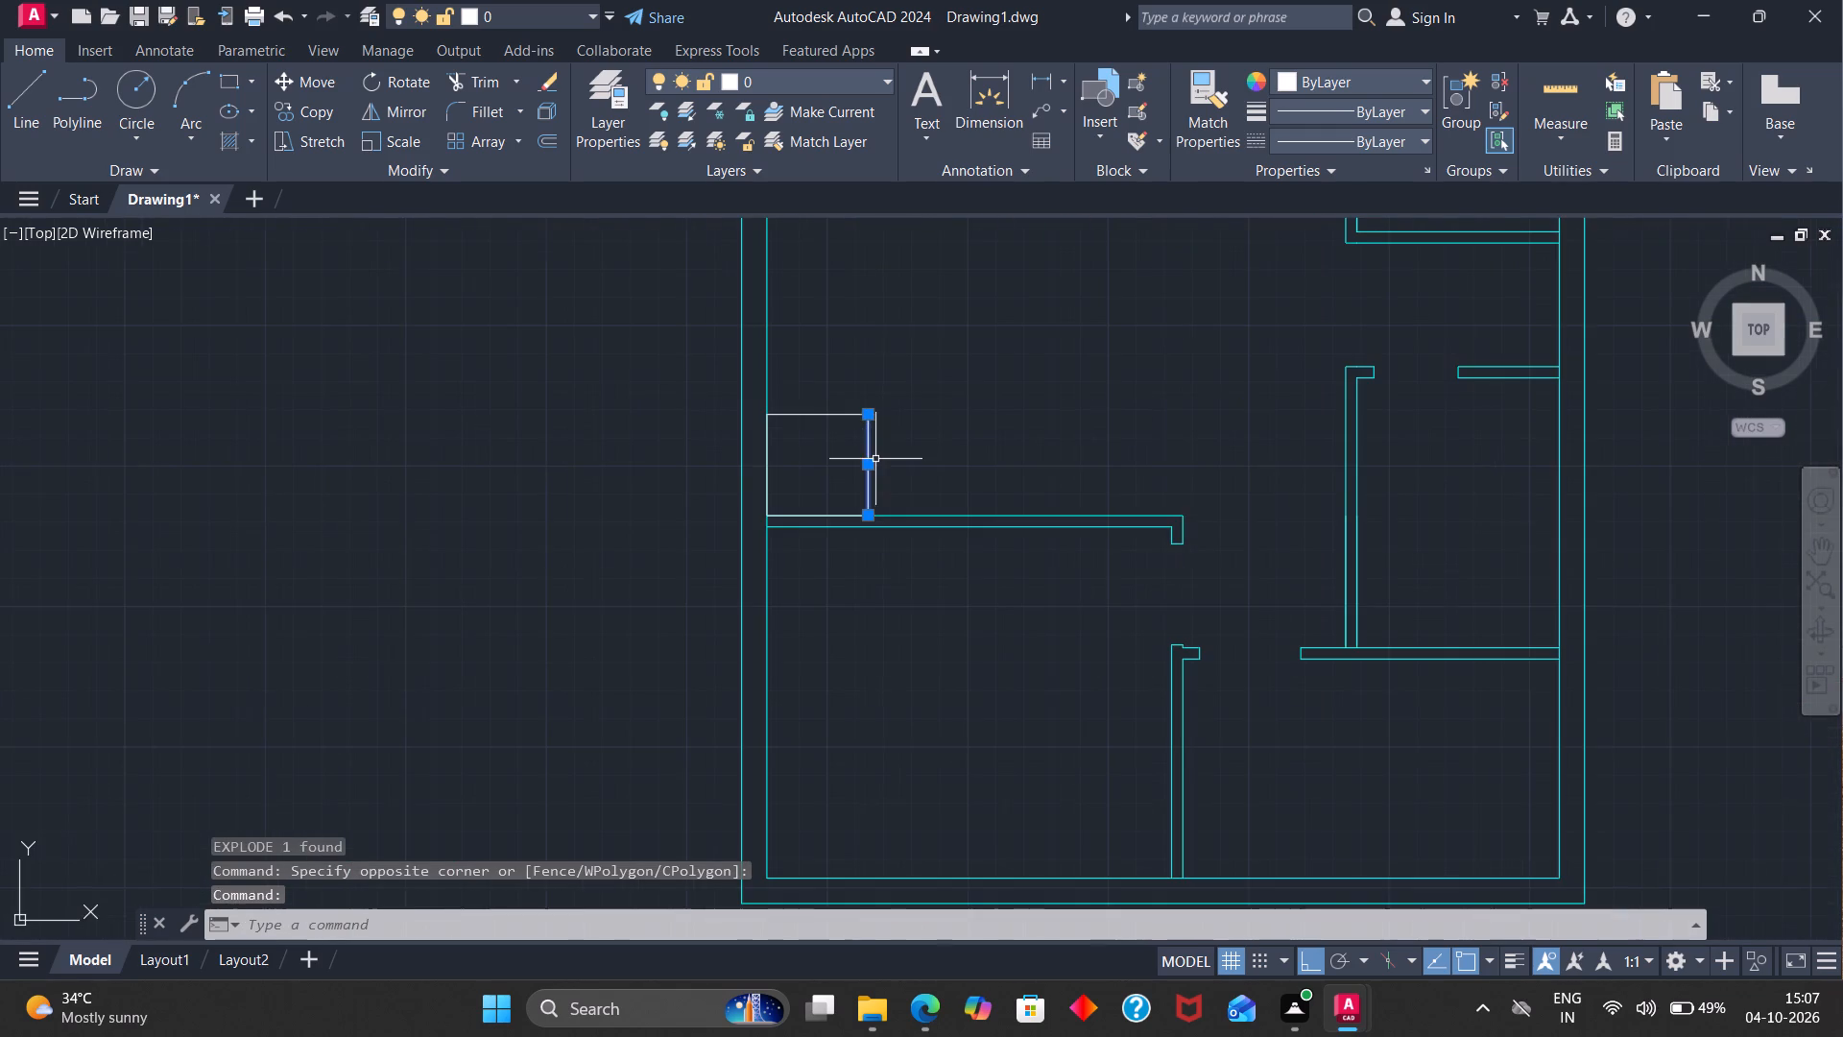
pyautogui.click(518, 140)
pyautogui.click(527, 183)
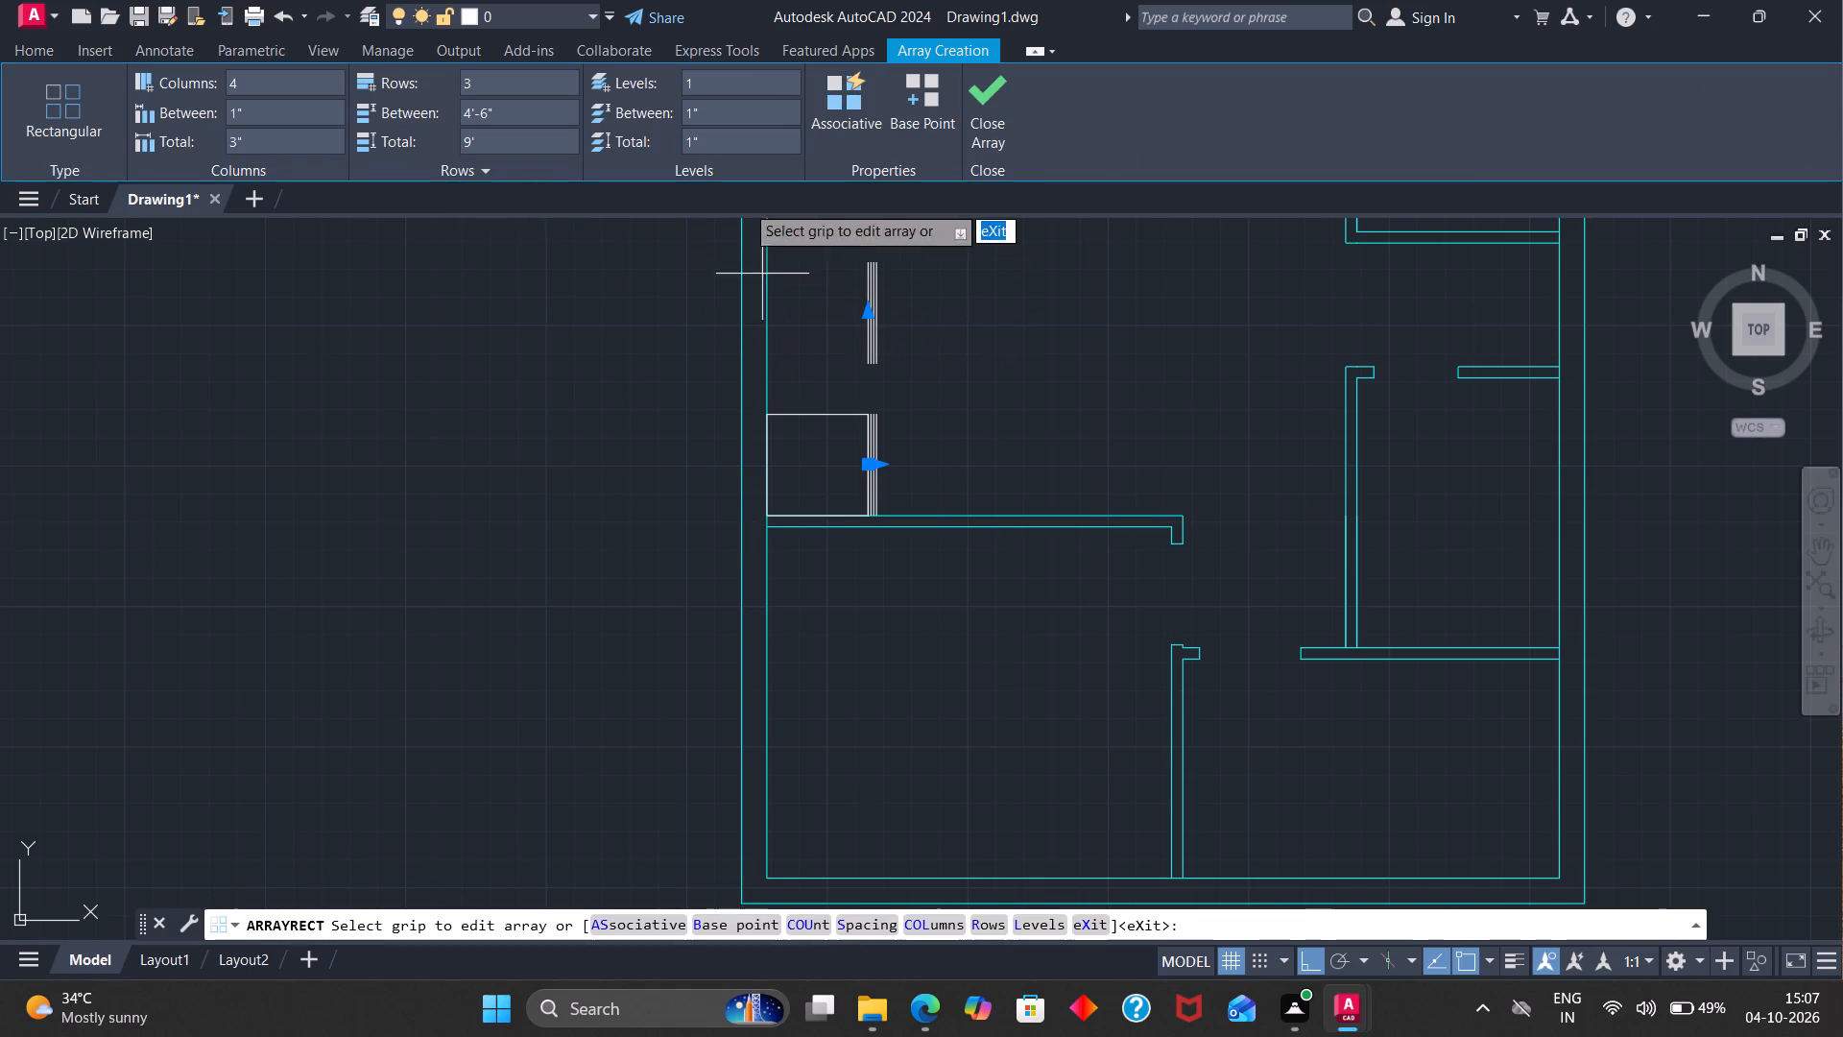
pyautogui.scroll(-3, 586, 217)
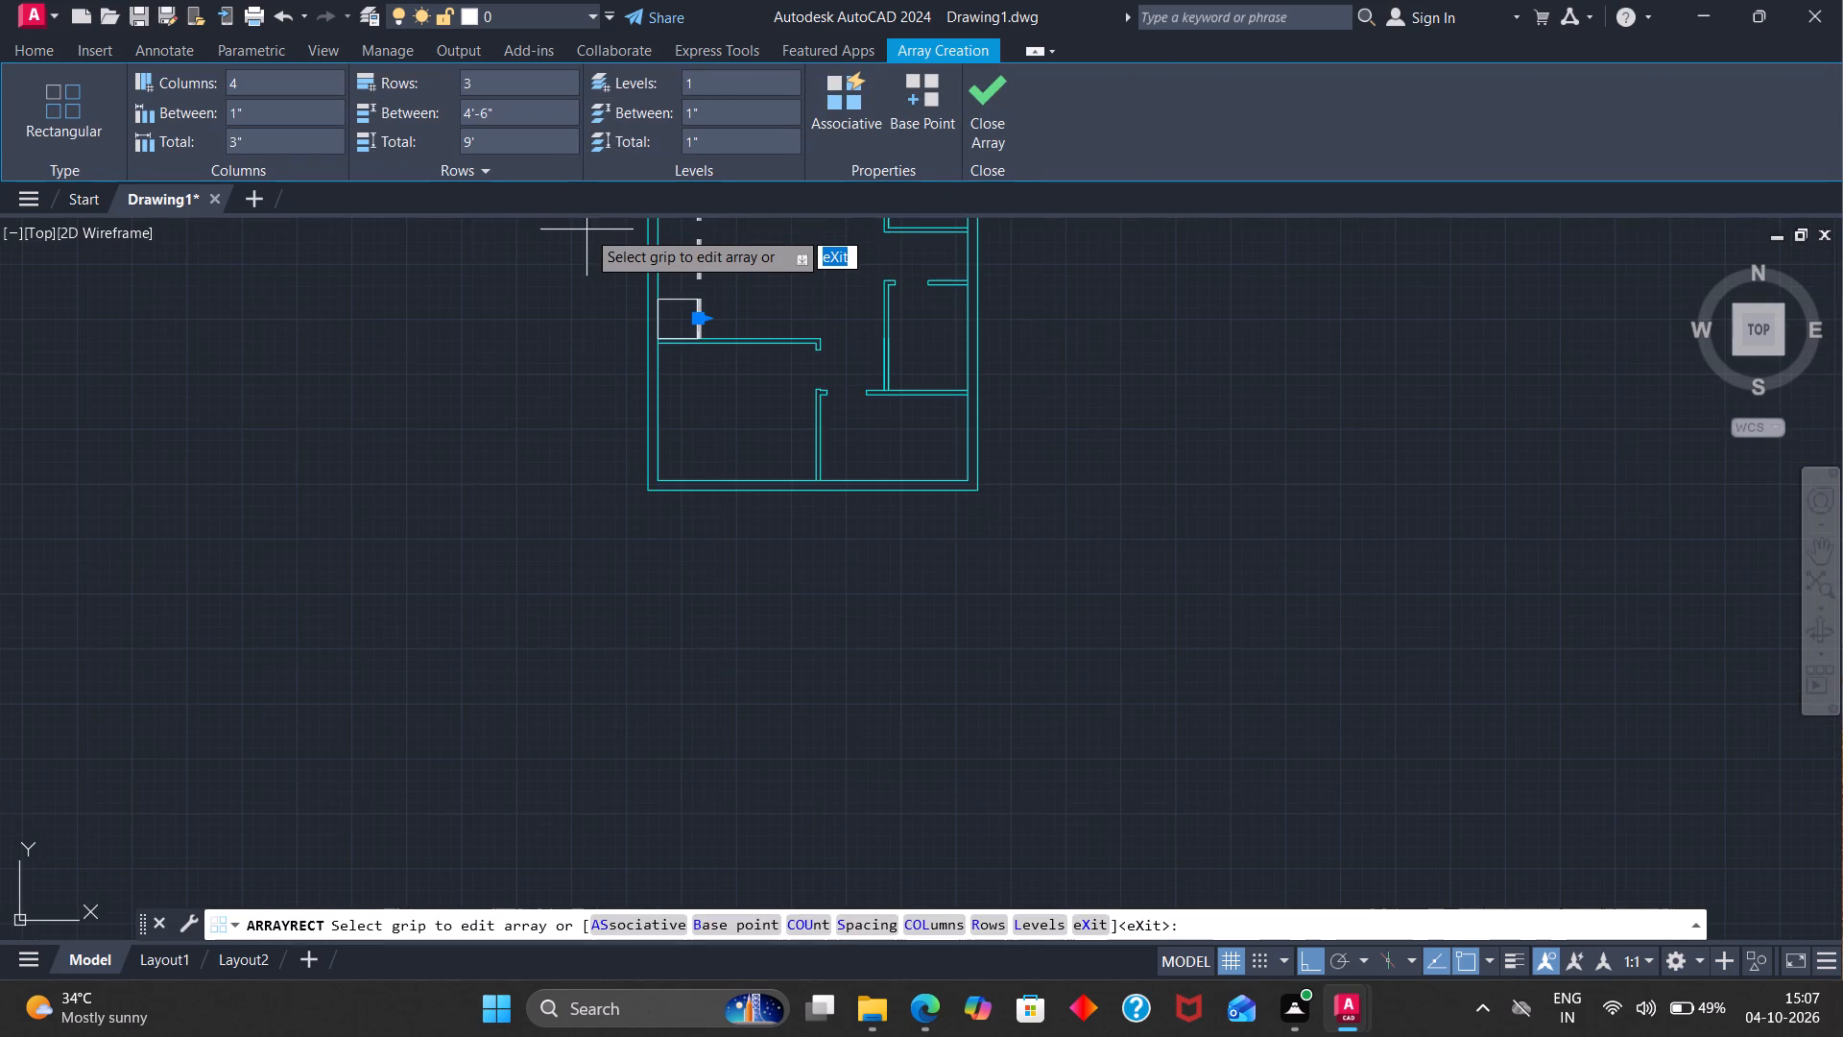
pyautogui.scroll(-2, 586, 250)
pyautogui.scroll(4, 586, 255)
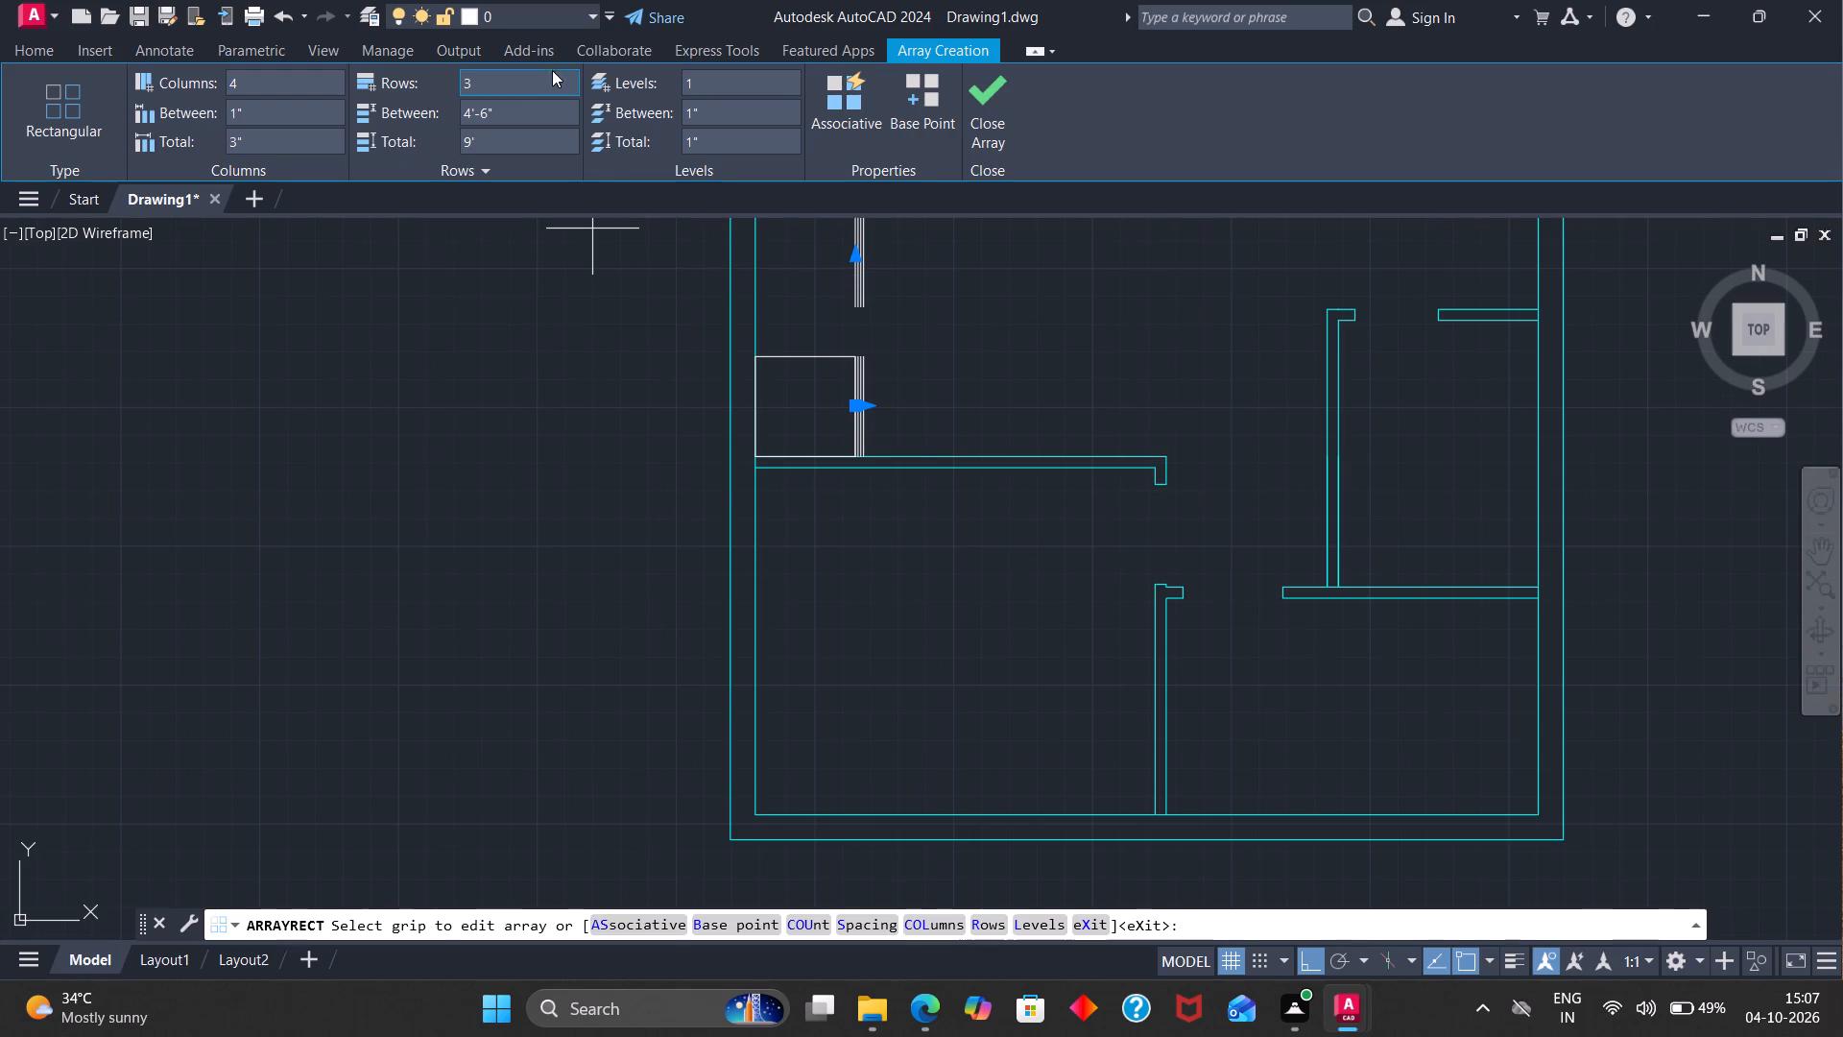
pyautogui.click(317, 81)
pyautogui.press('BackSpace')
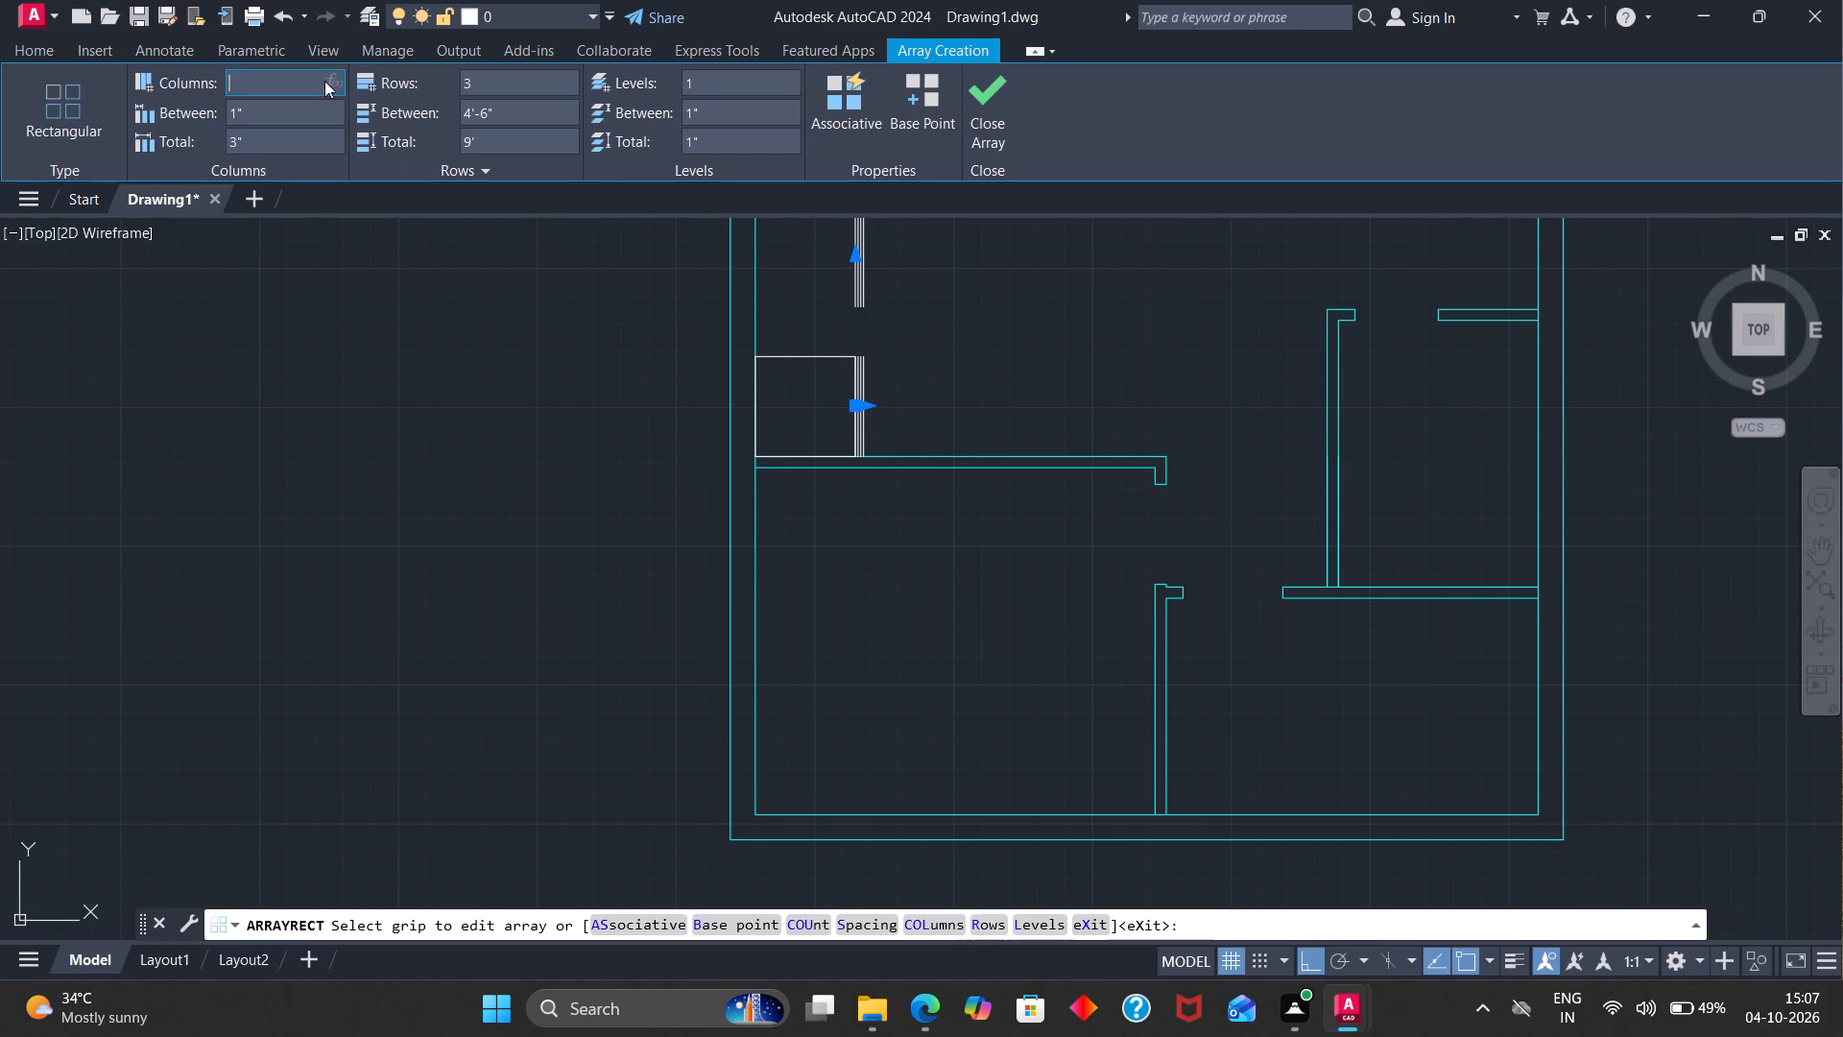
pyautogui.press('1')
pyautogui.press('Return')
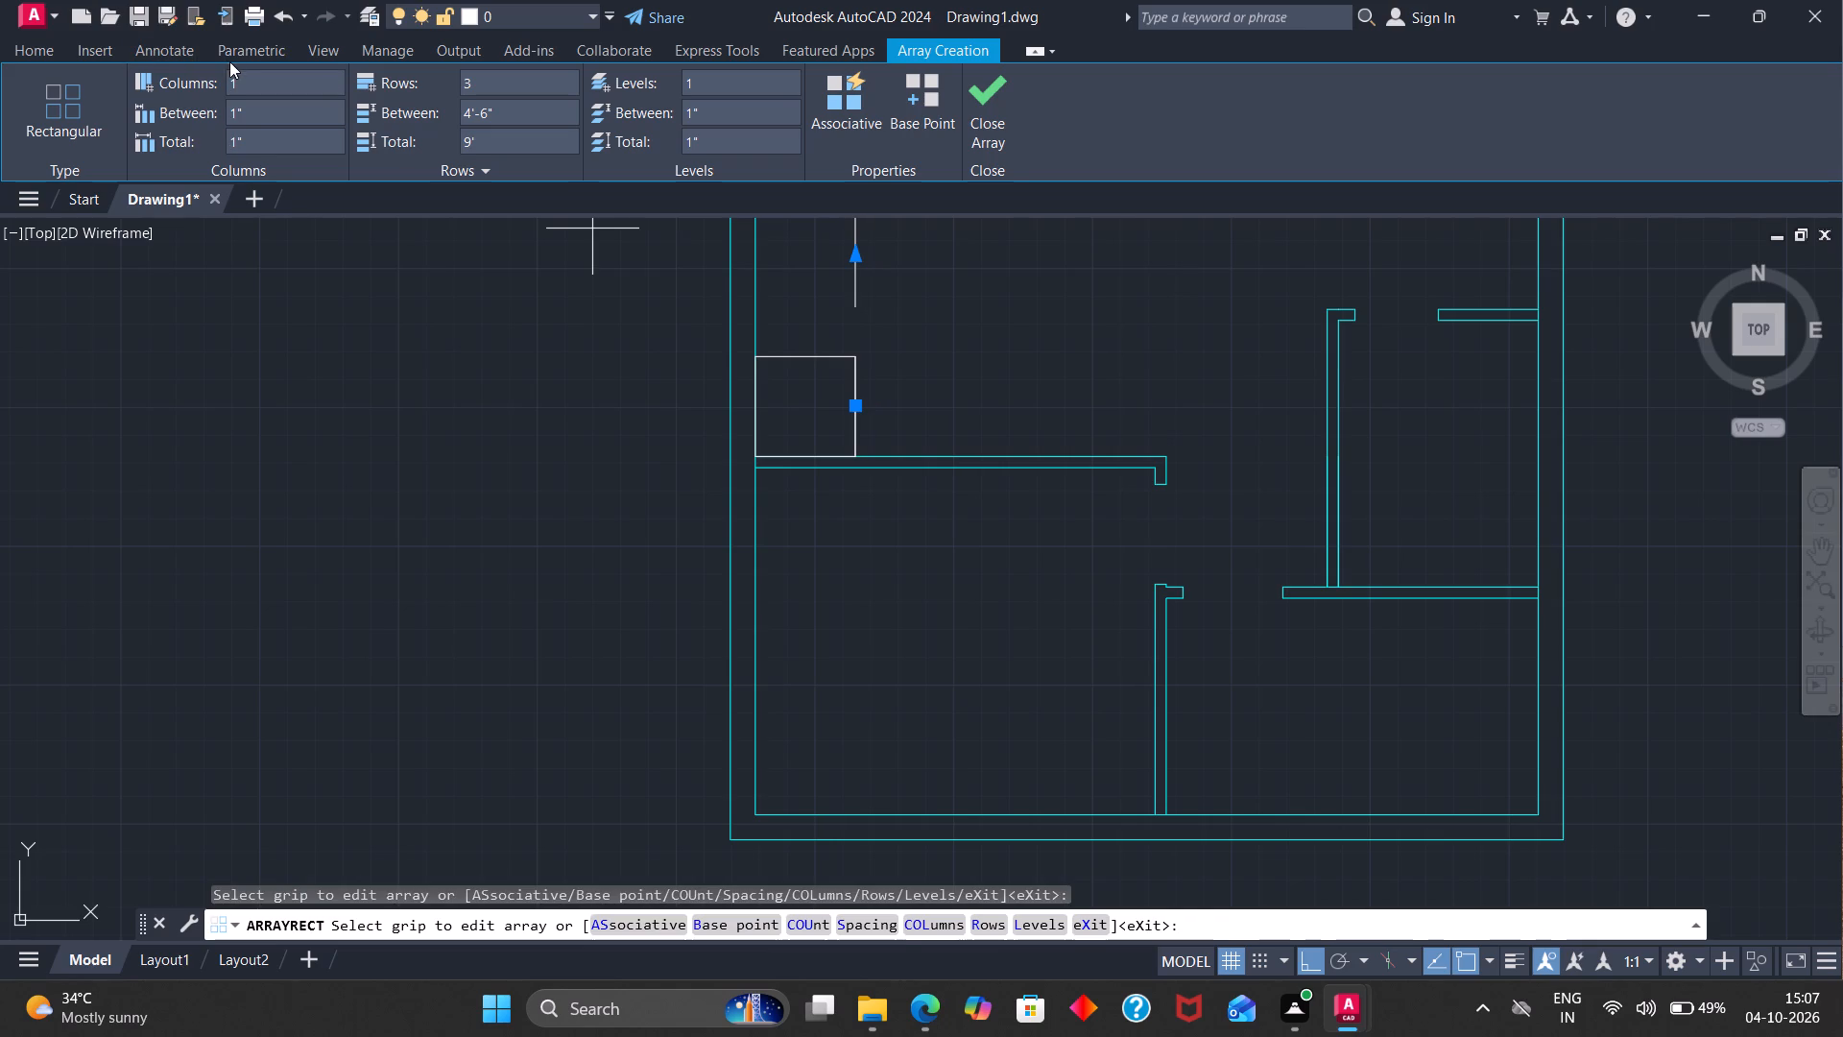
pyautogui.click(477, 81)
pyautogui.press('1')
pyautogui.press('Return')
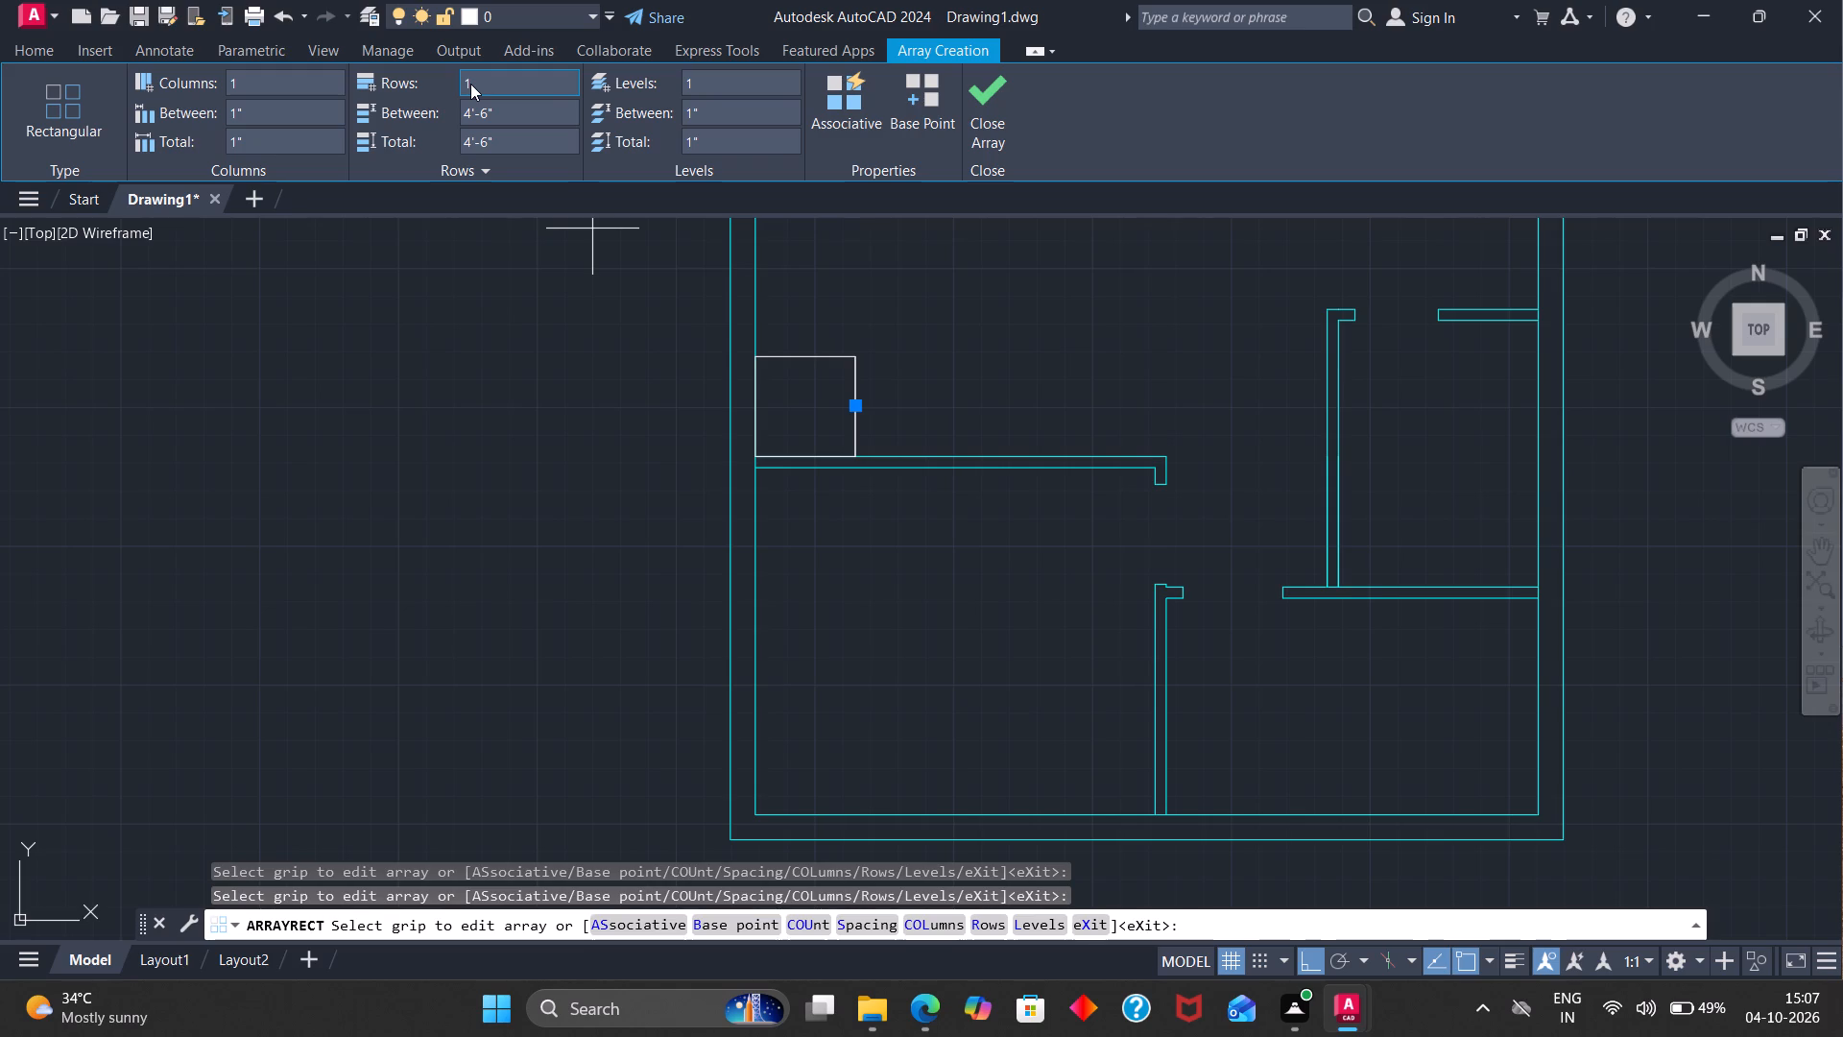
# Set the right-hand line's array to 8 columns spaced 8" apart and finish the array.
pyautogui.click(313, 78)
pyautogui.click(248, 76)
pyautogui.press('BackSpace')
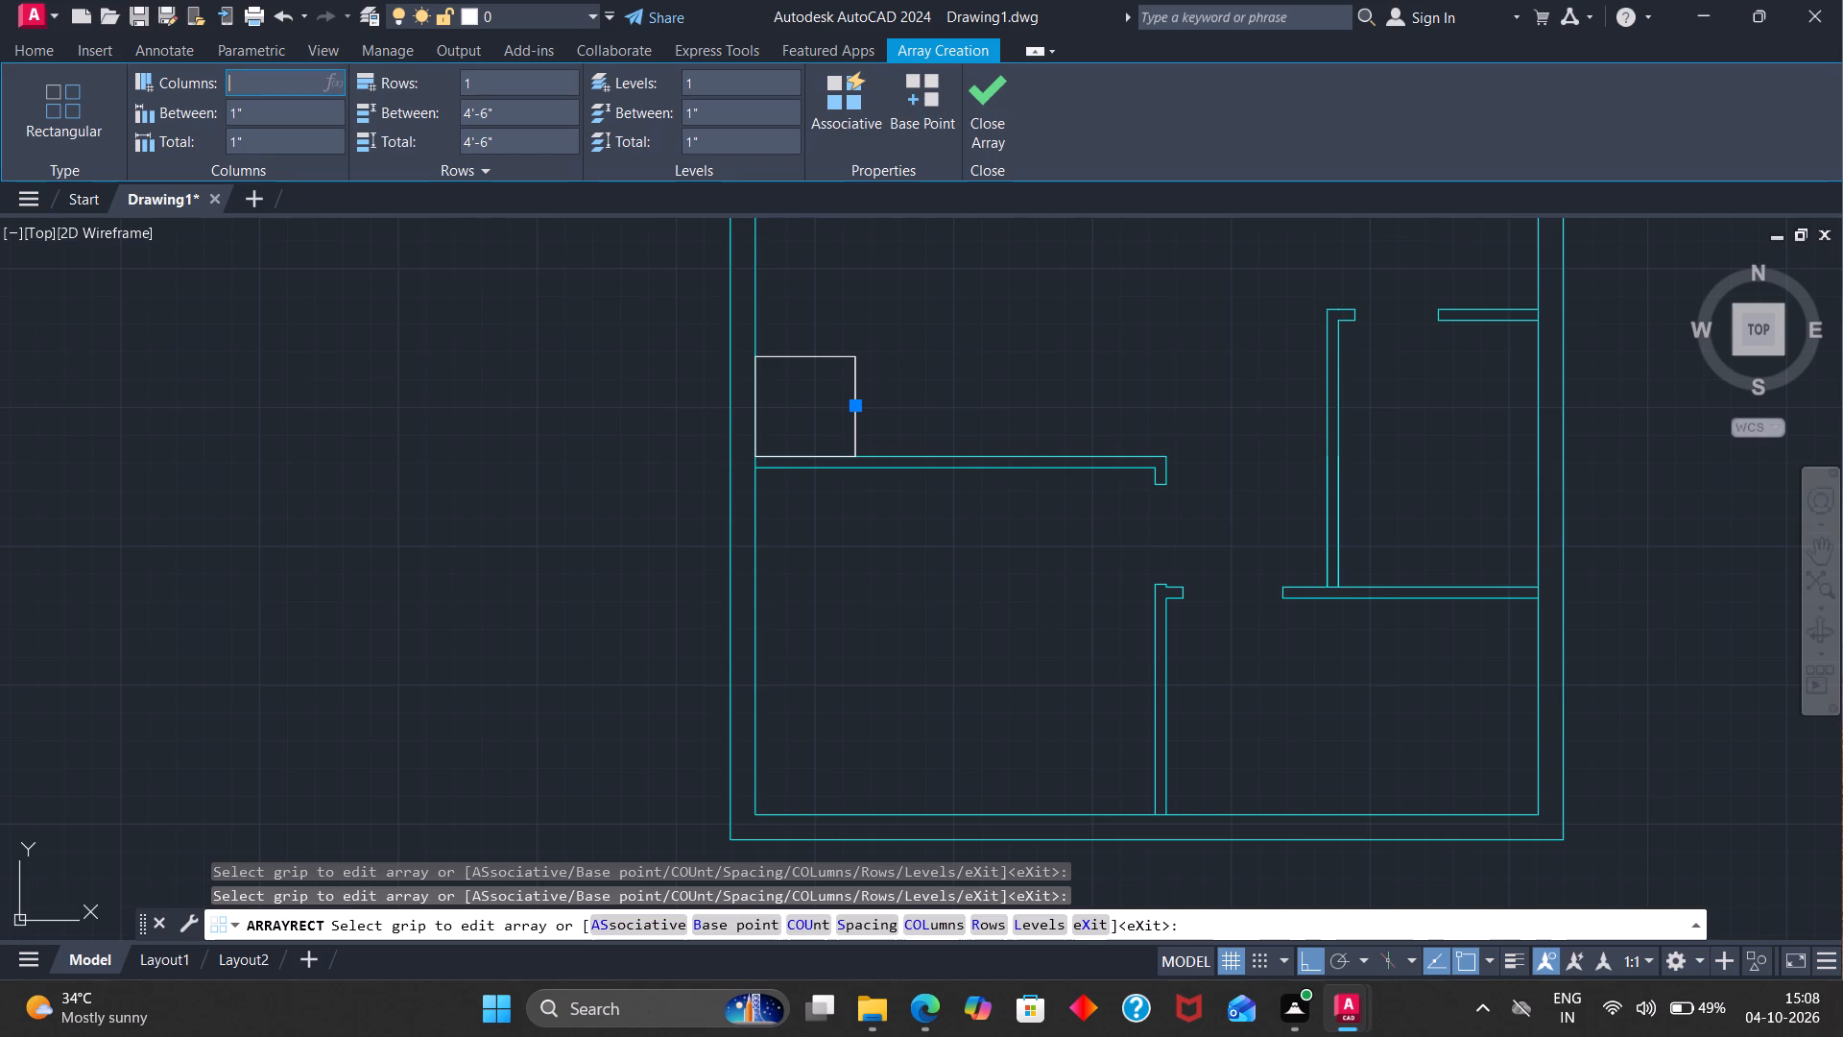
pyautogui.press('8')
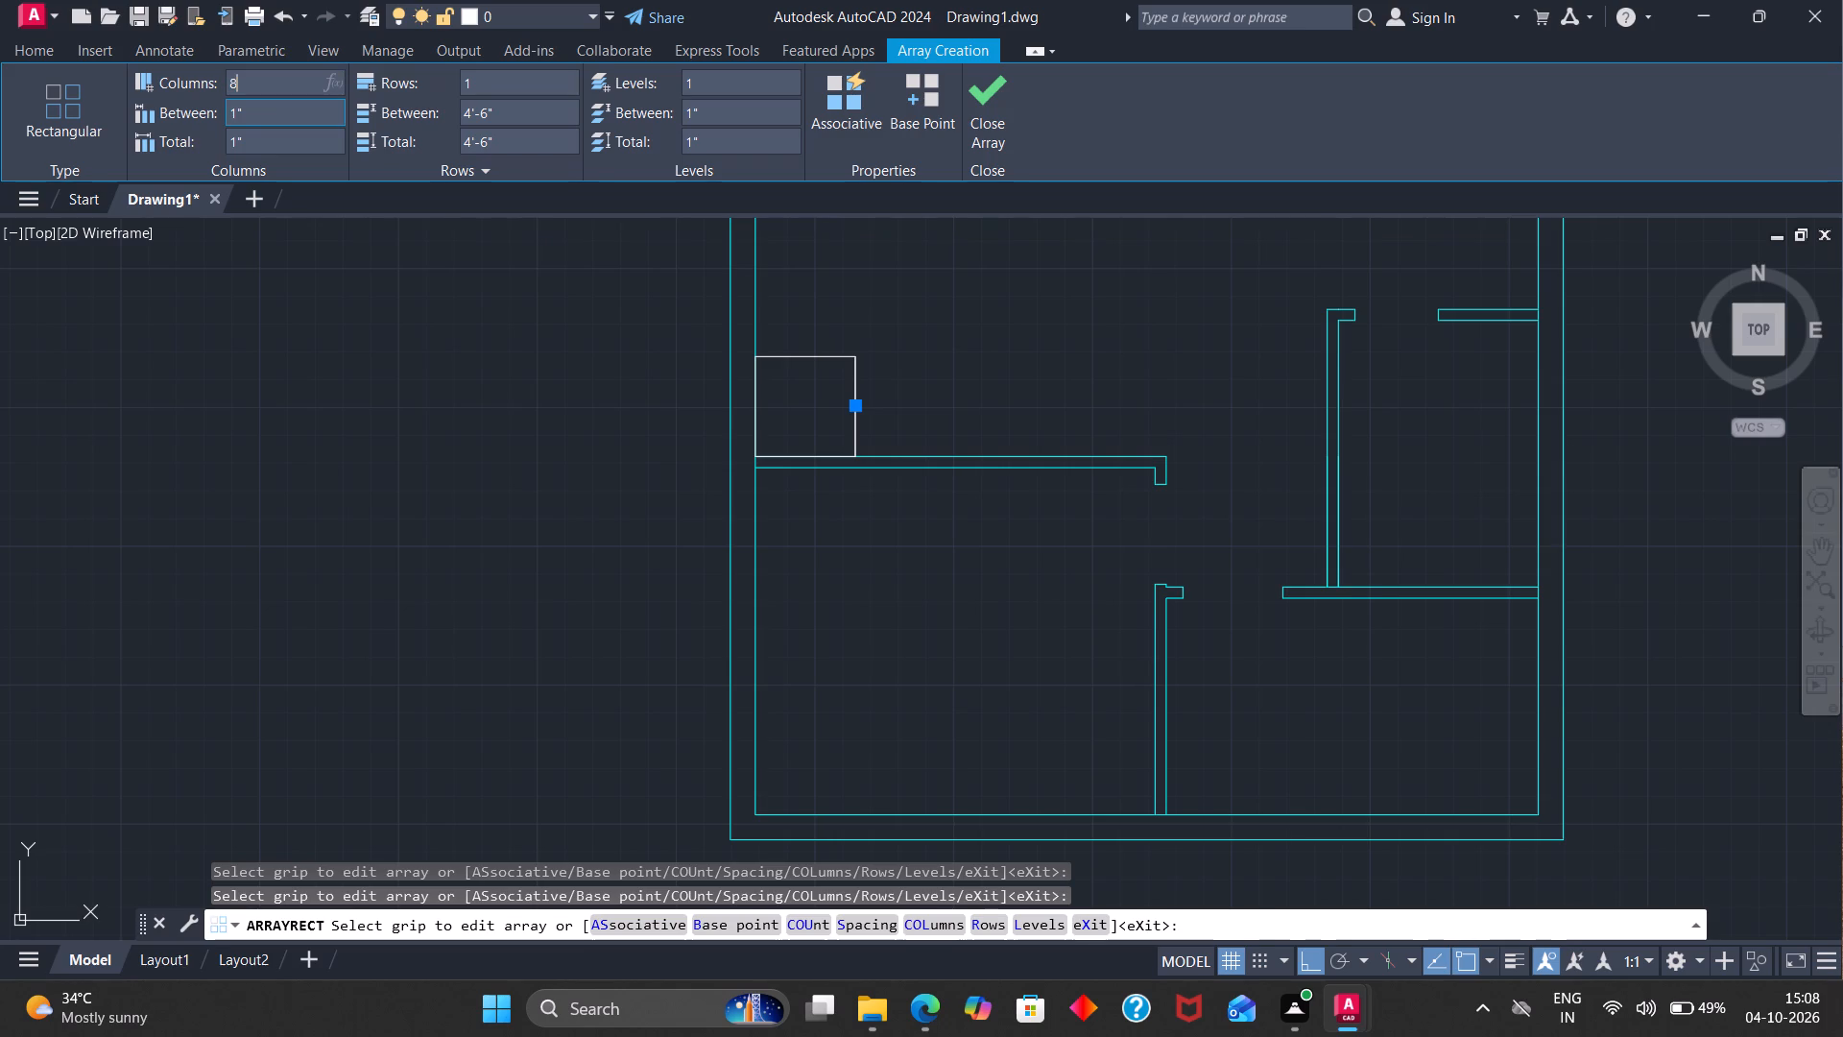
pyautogui.click(260, 119)
pyautogui.click(259, 115)
pyautogui.click(250, 115)
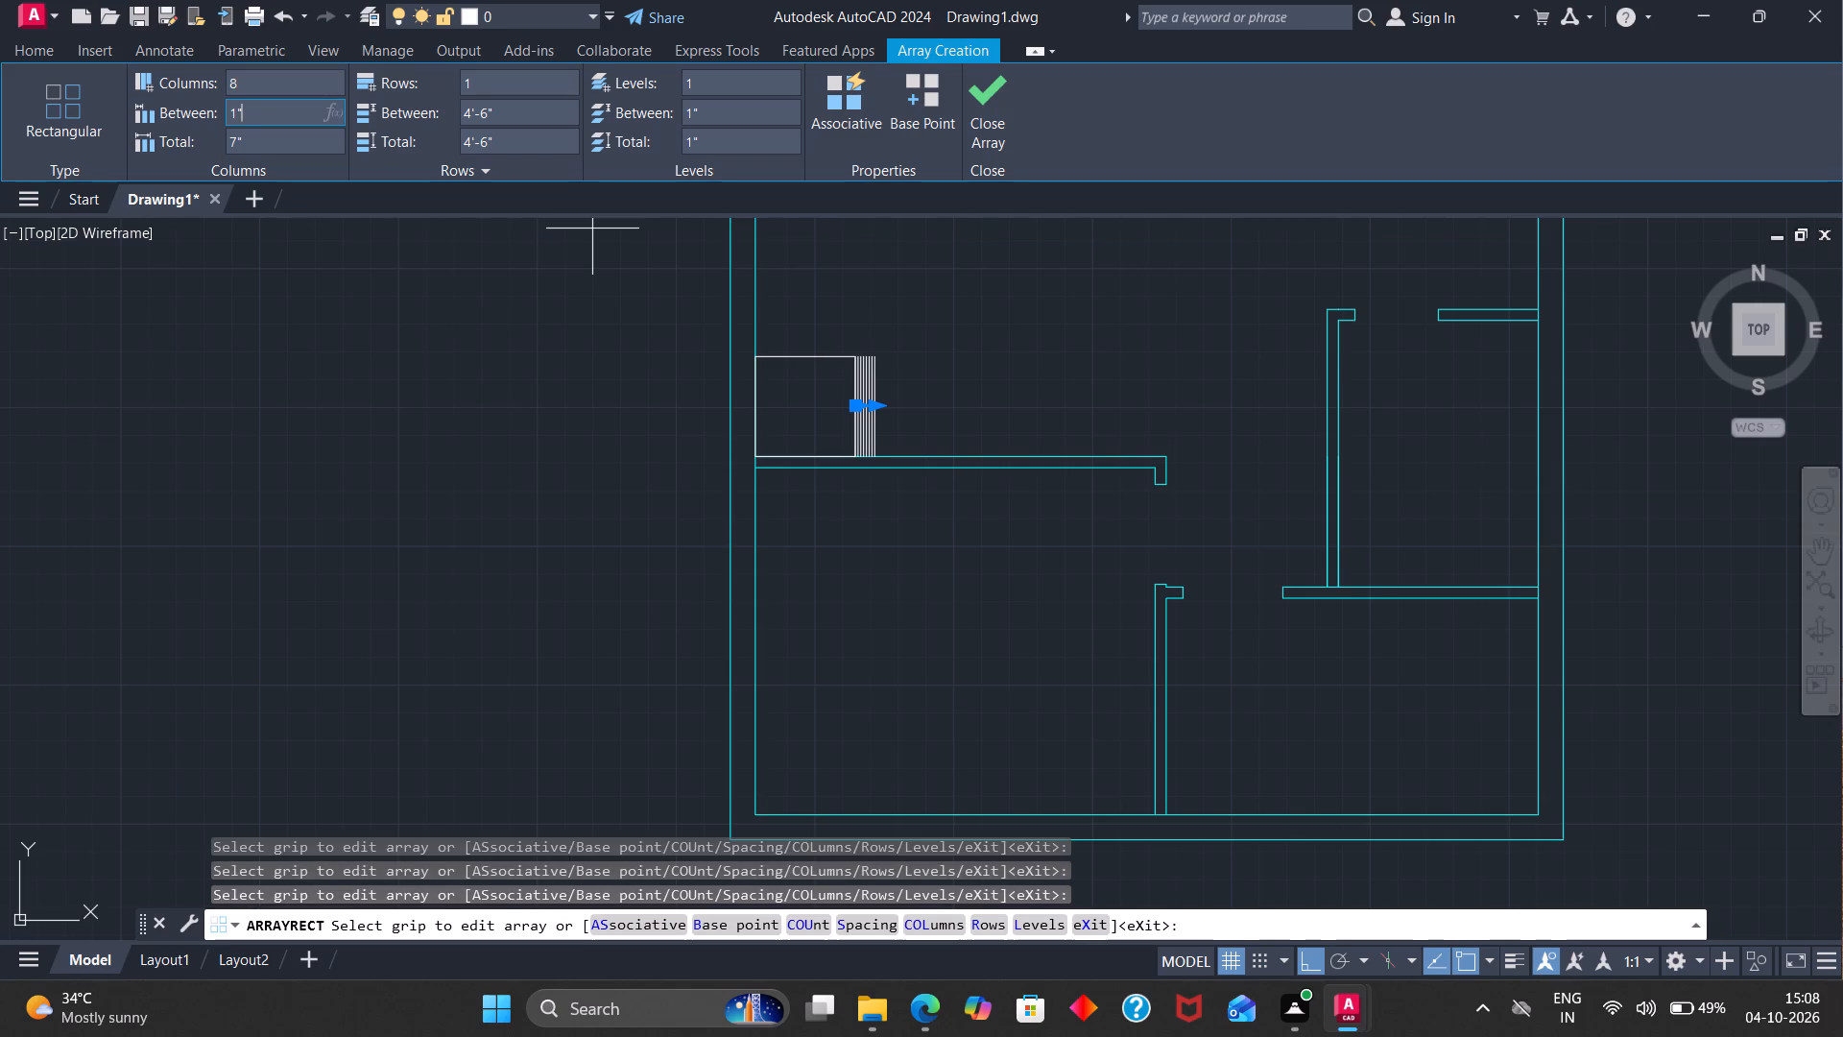
pyautogui.press('BackSpace')
pyautogui.press('9')
pyautogui.press('Return')
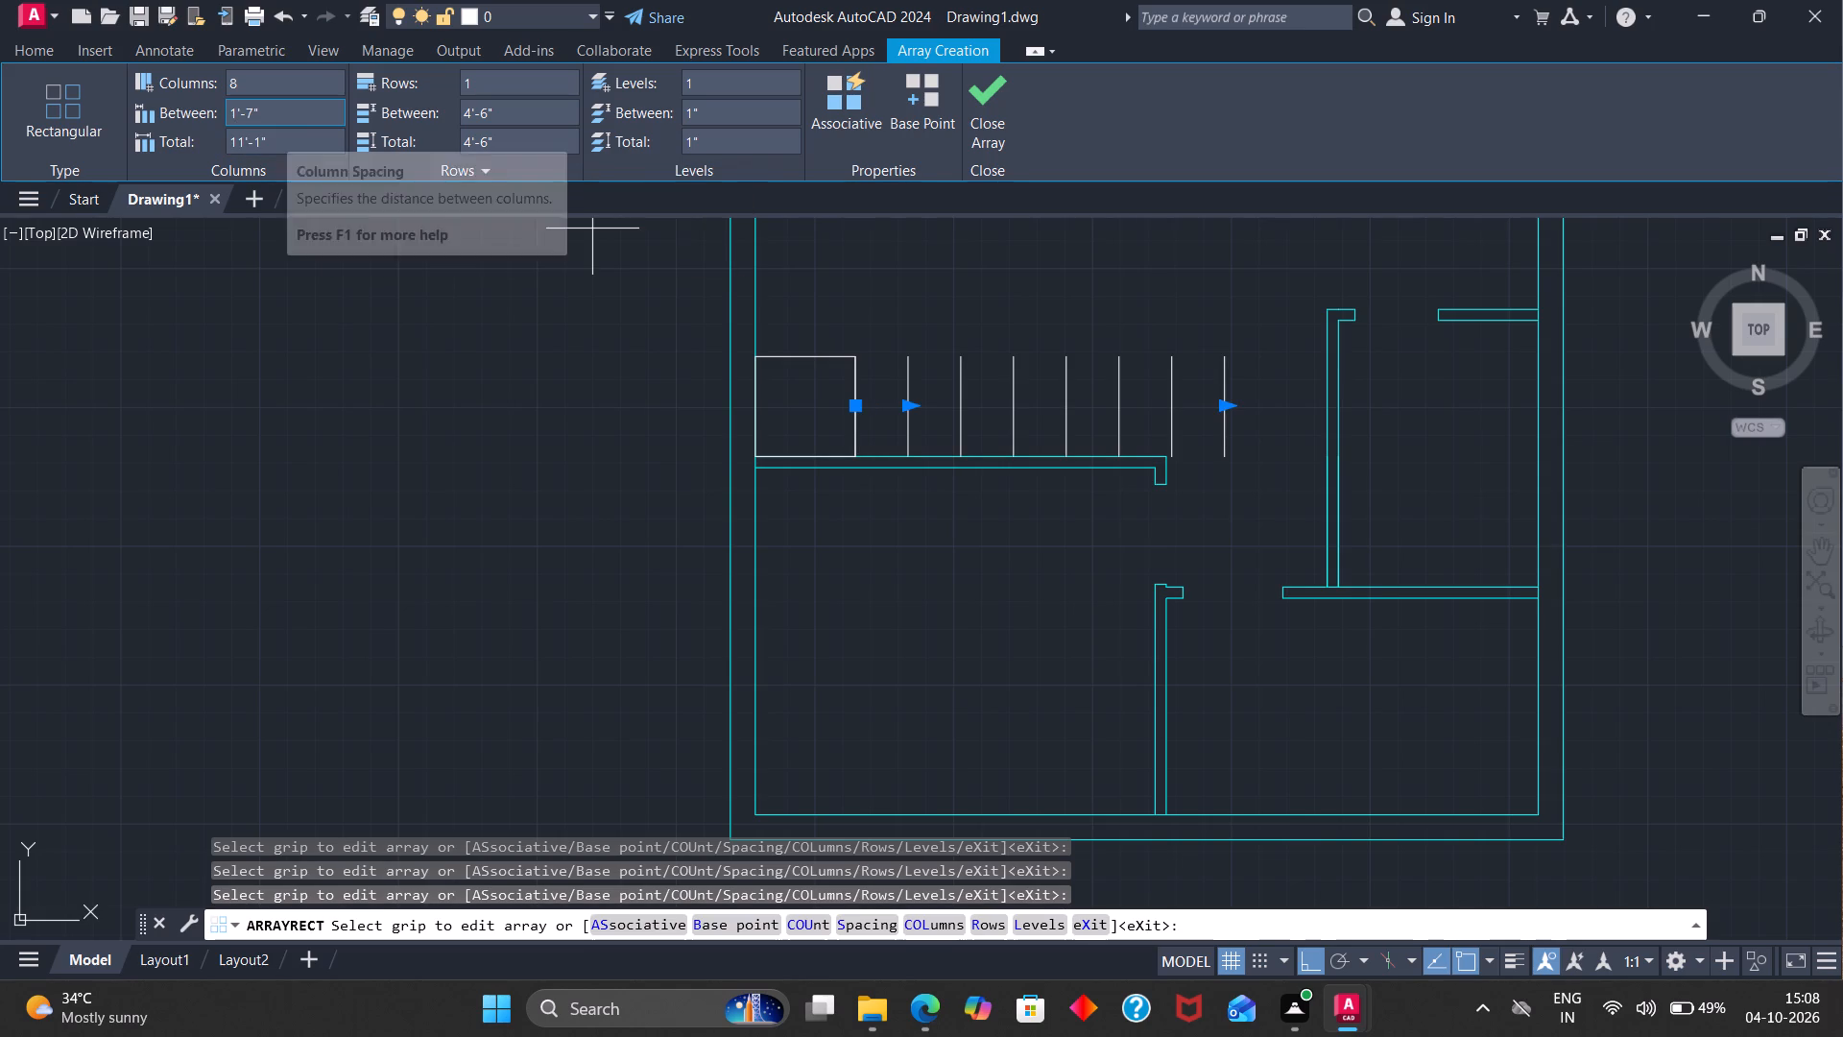
pyautogui.click(279, 117)
pyautogui.press('BackSpace')
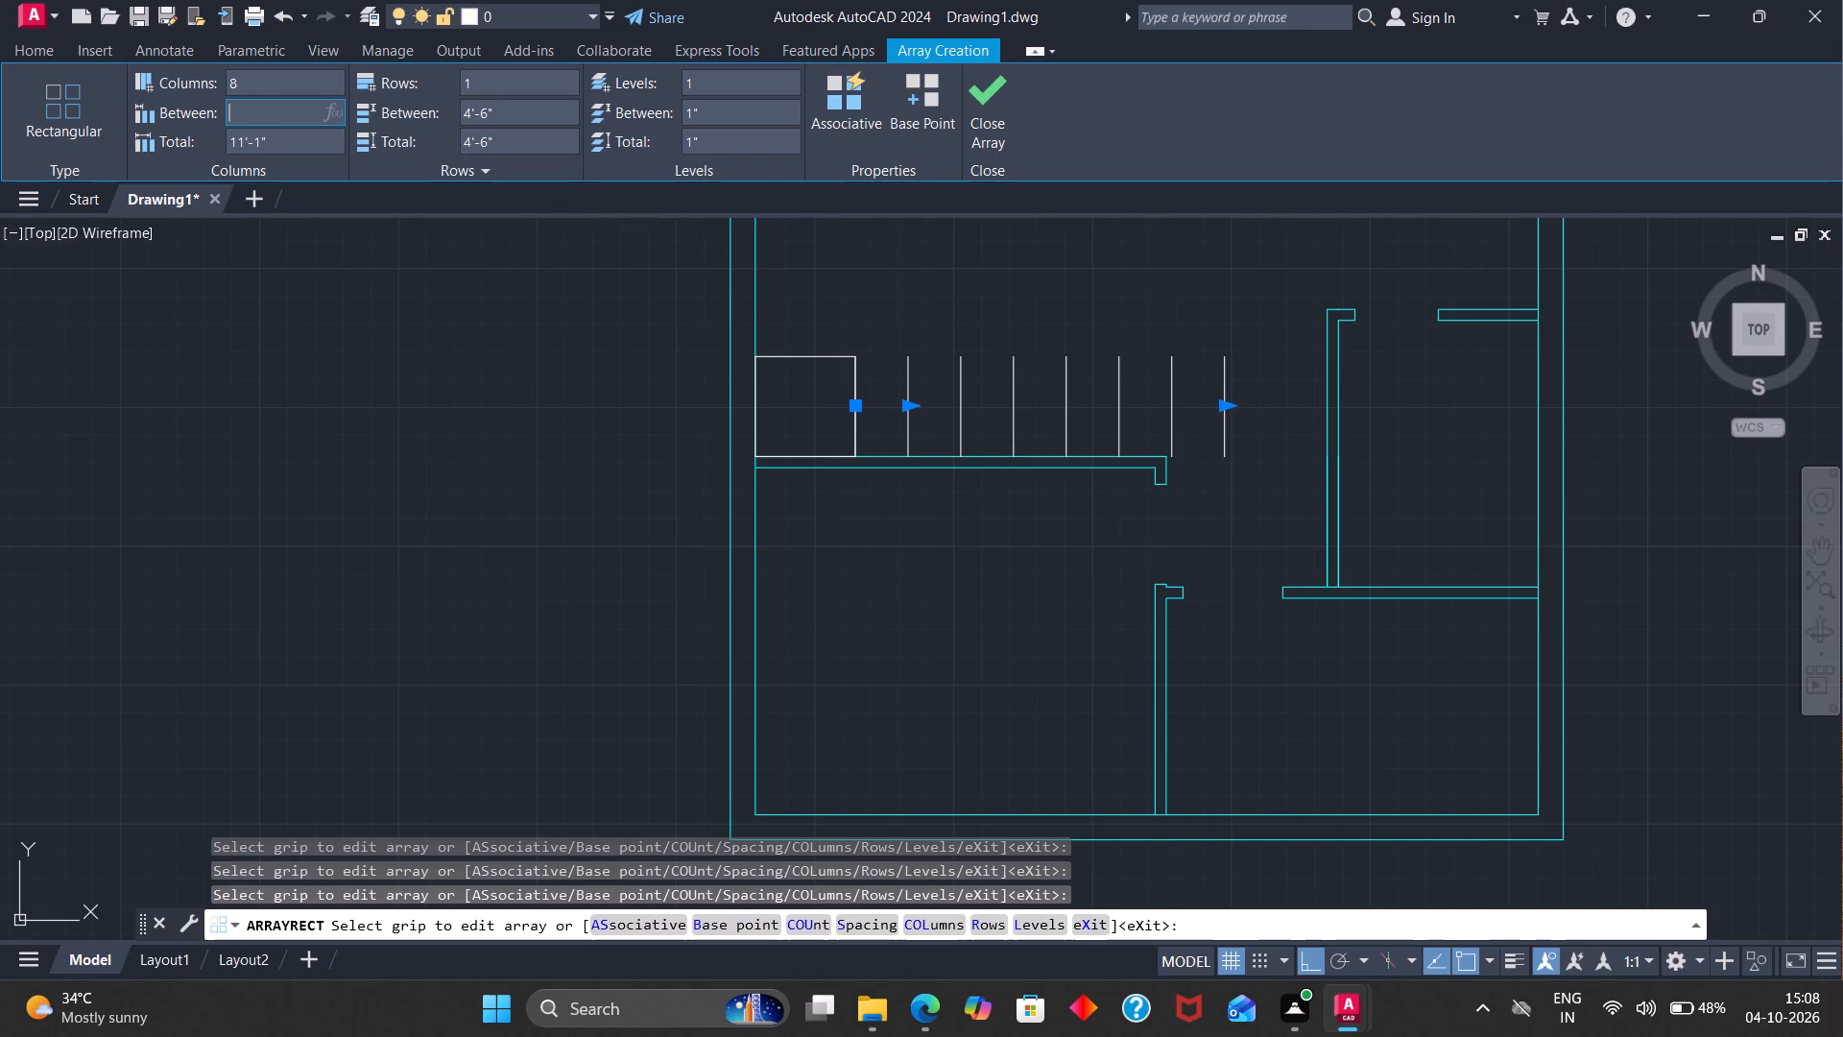
pyautogui.press('8')
pyautogui.press('Return')
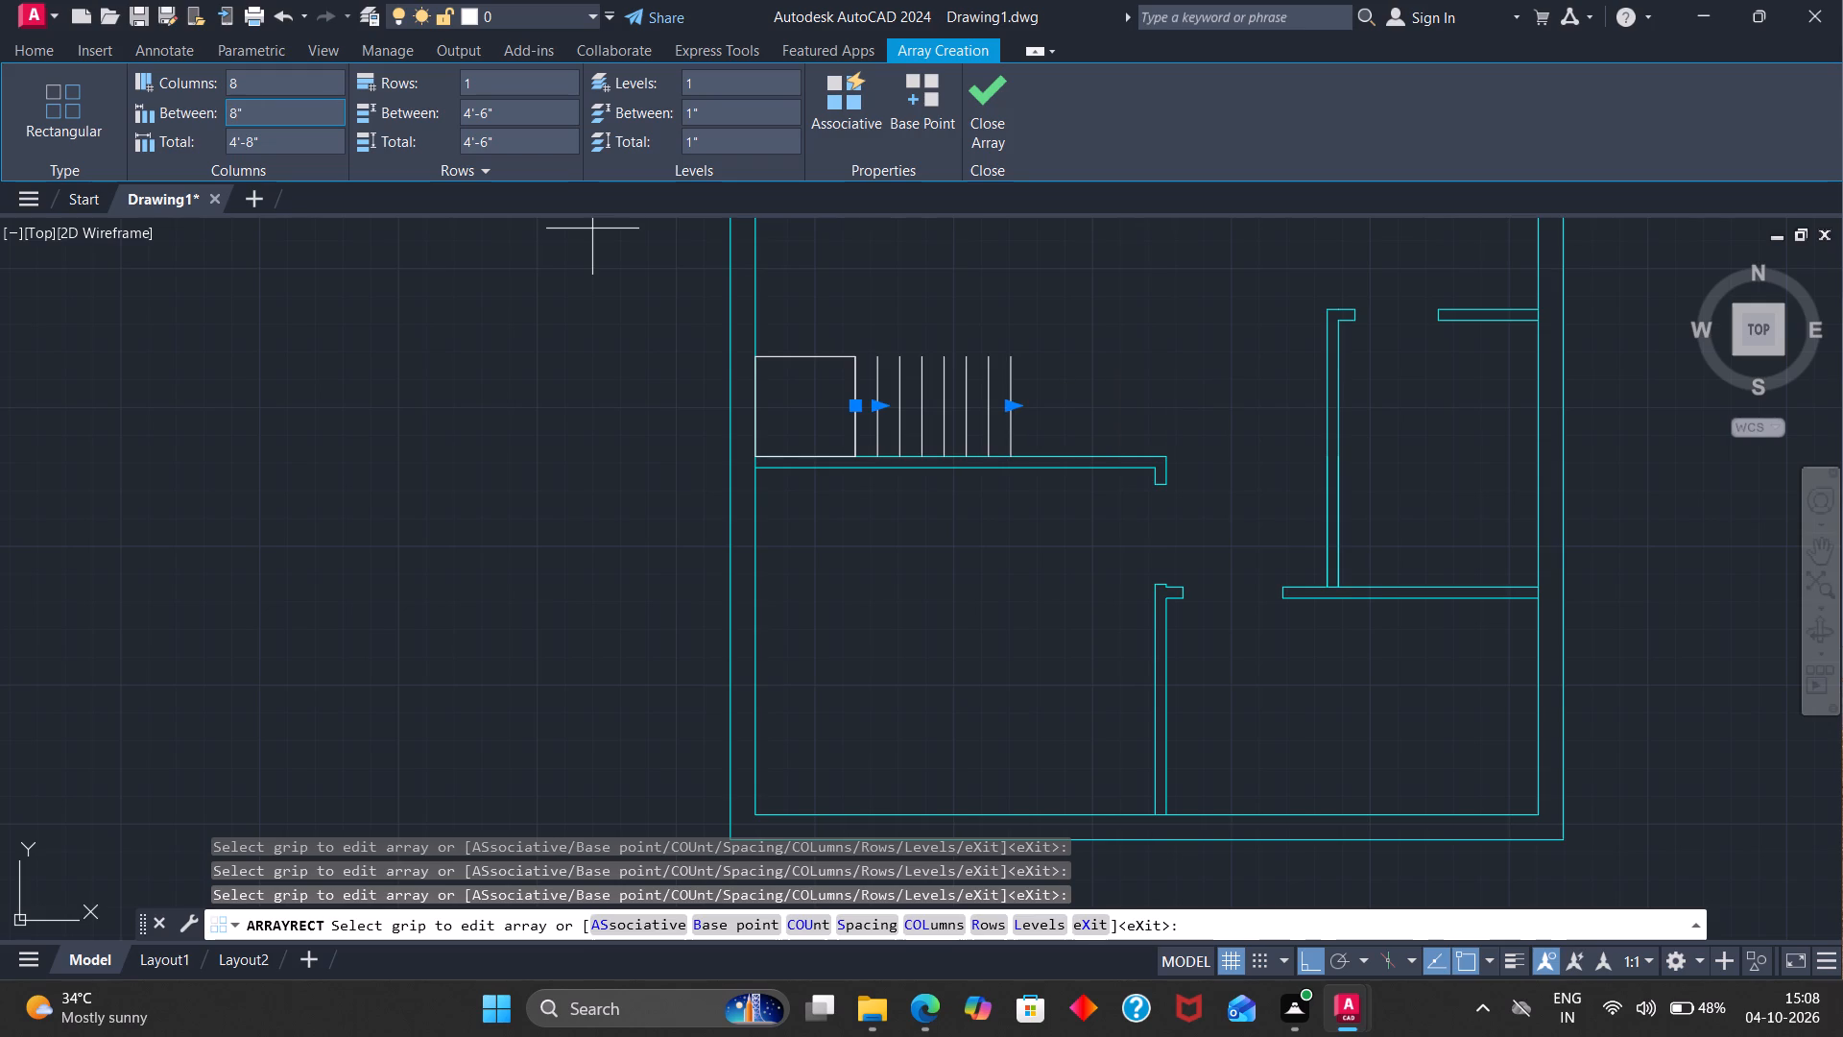
pyautogui.click(793, 357)
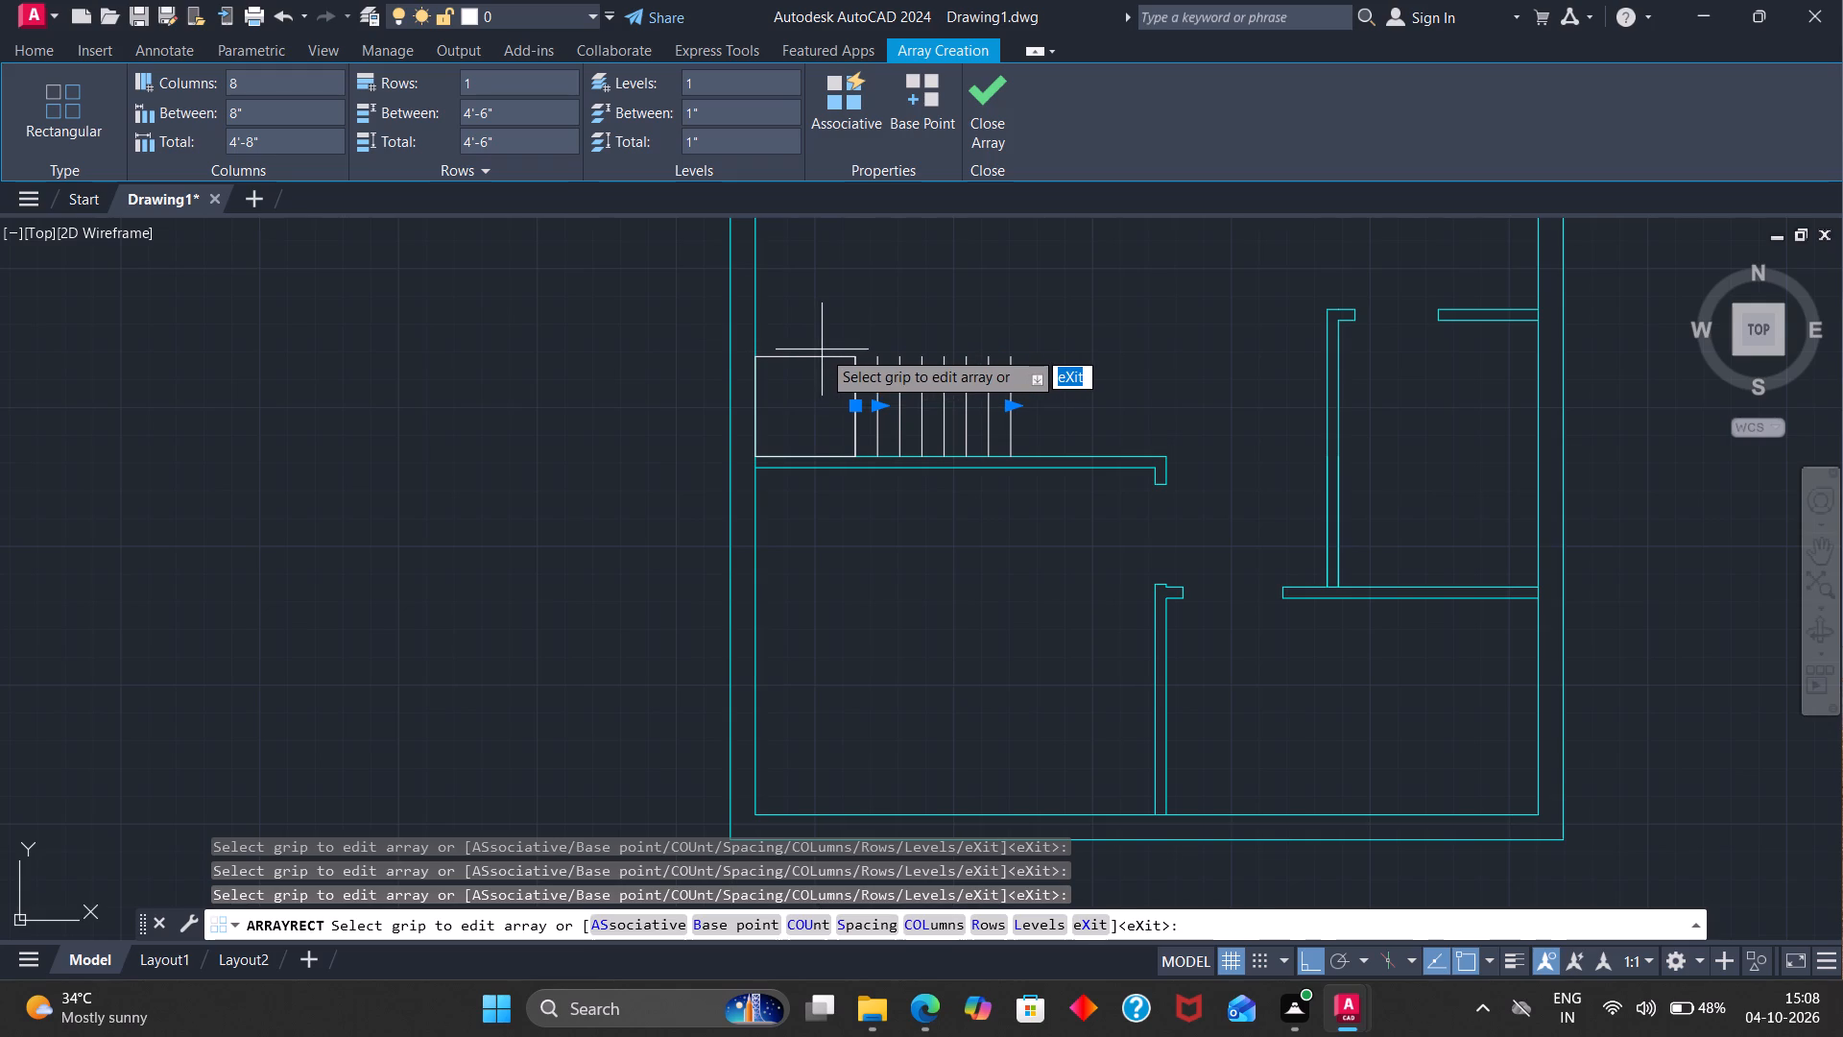
pyautogui.press('Escape')
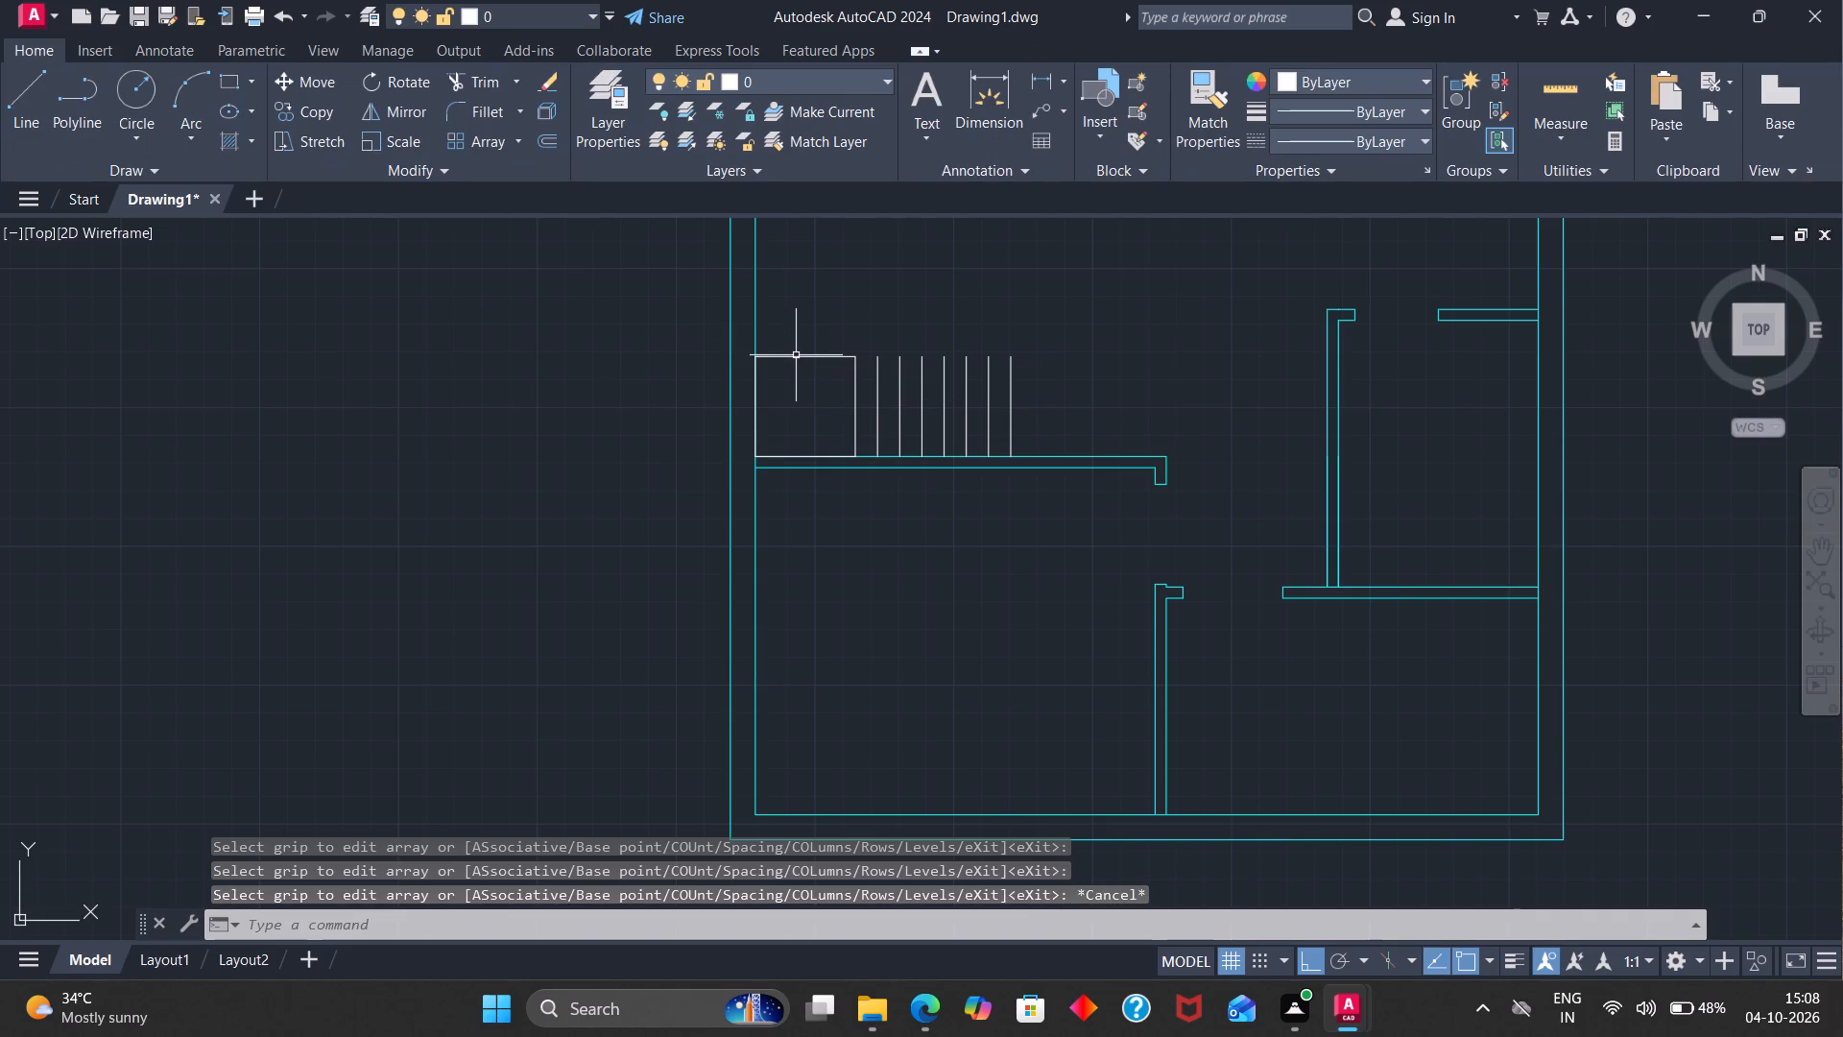
# Start a rectangular array of the 3' square's top line with 1 column and a column spacing of 8".
pyautogui.click(796, 355)
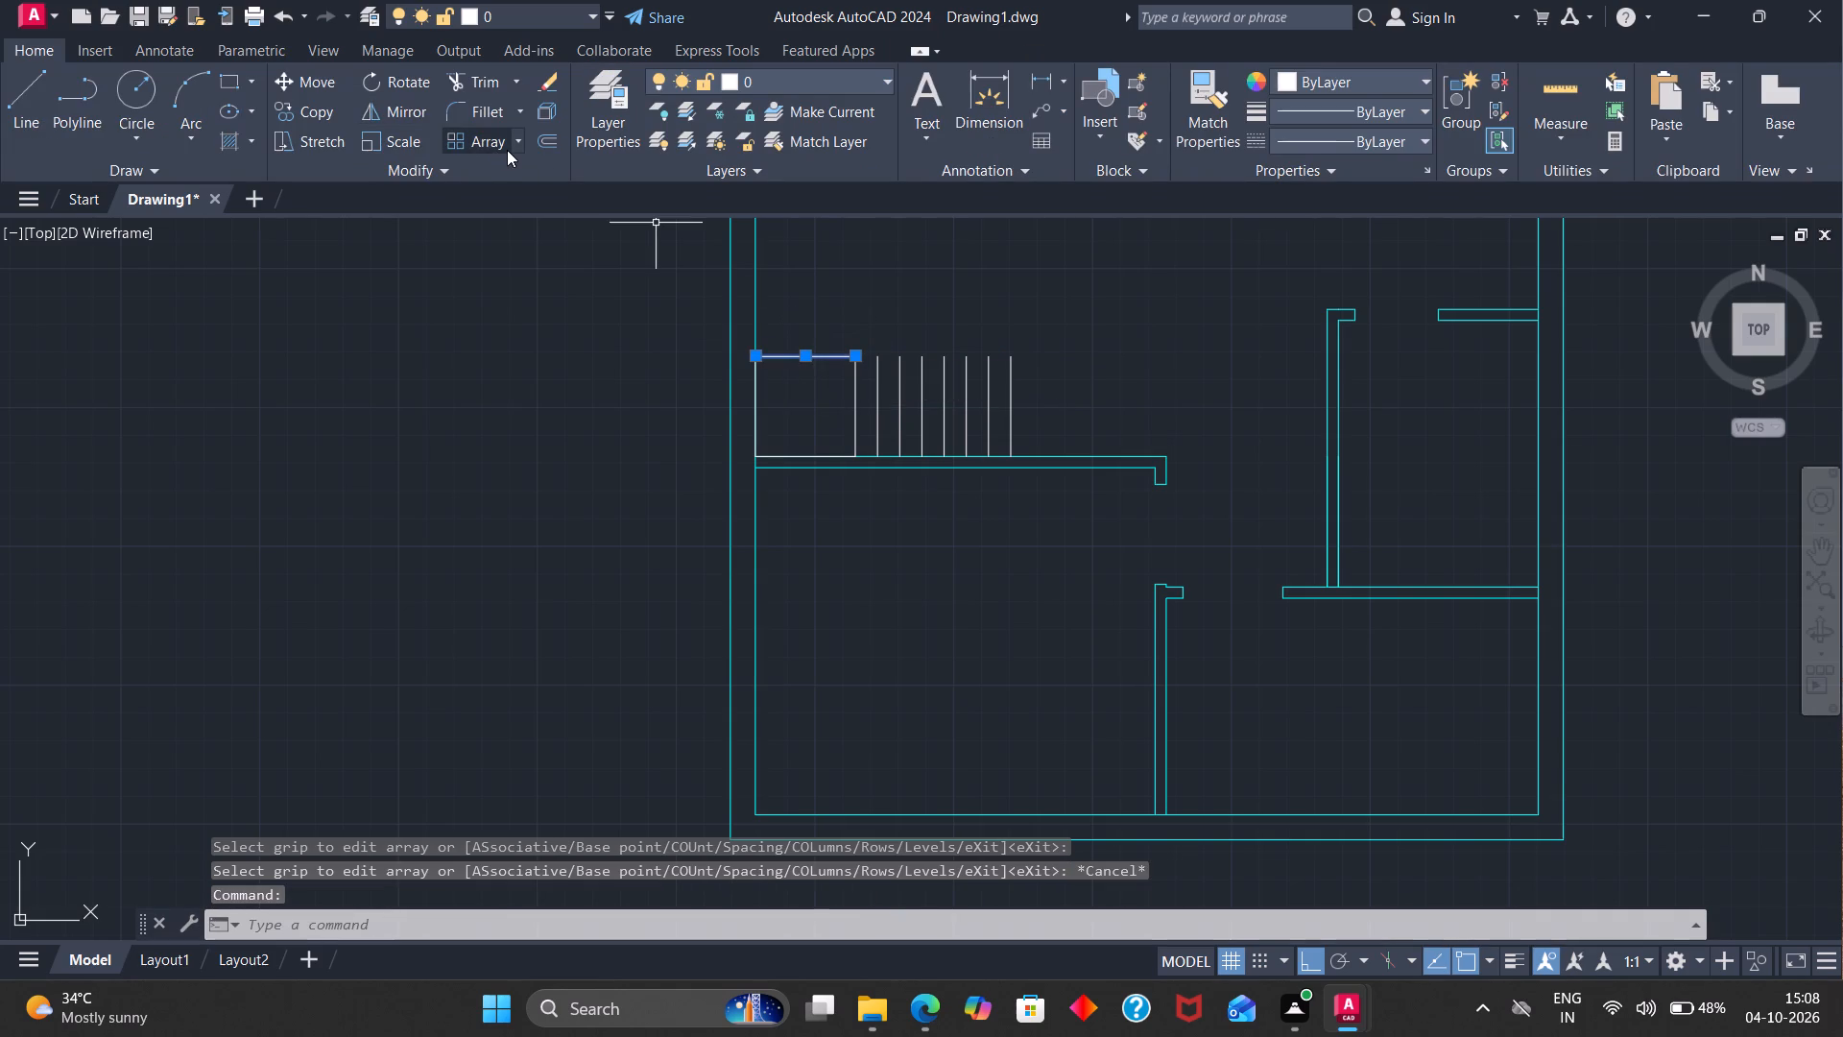
pyautogui.click(514, 146)
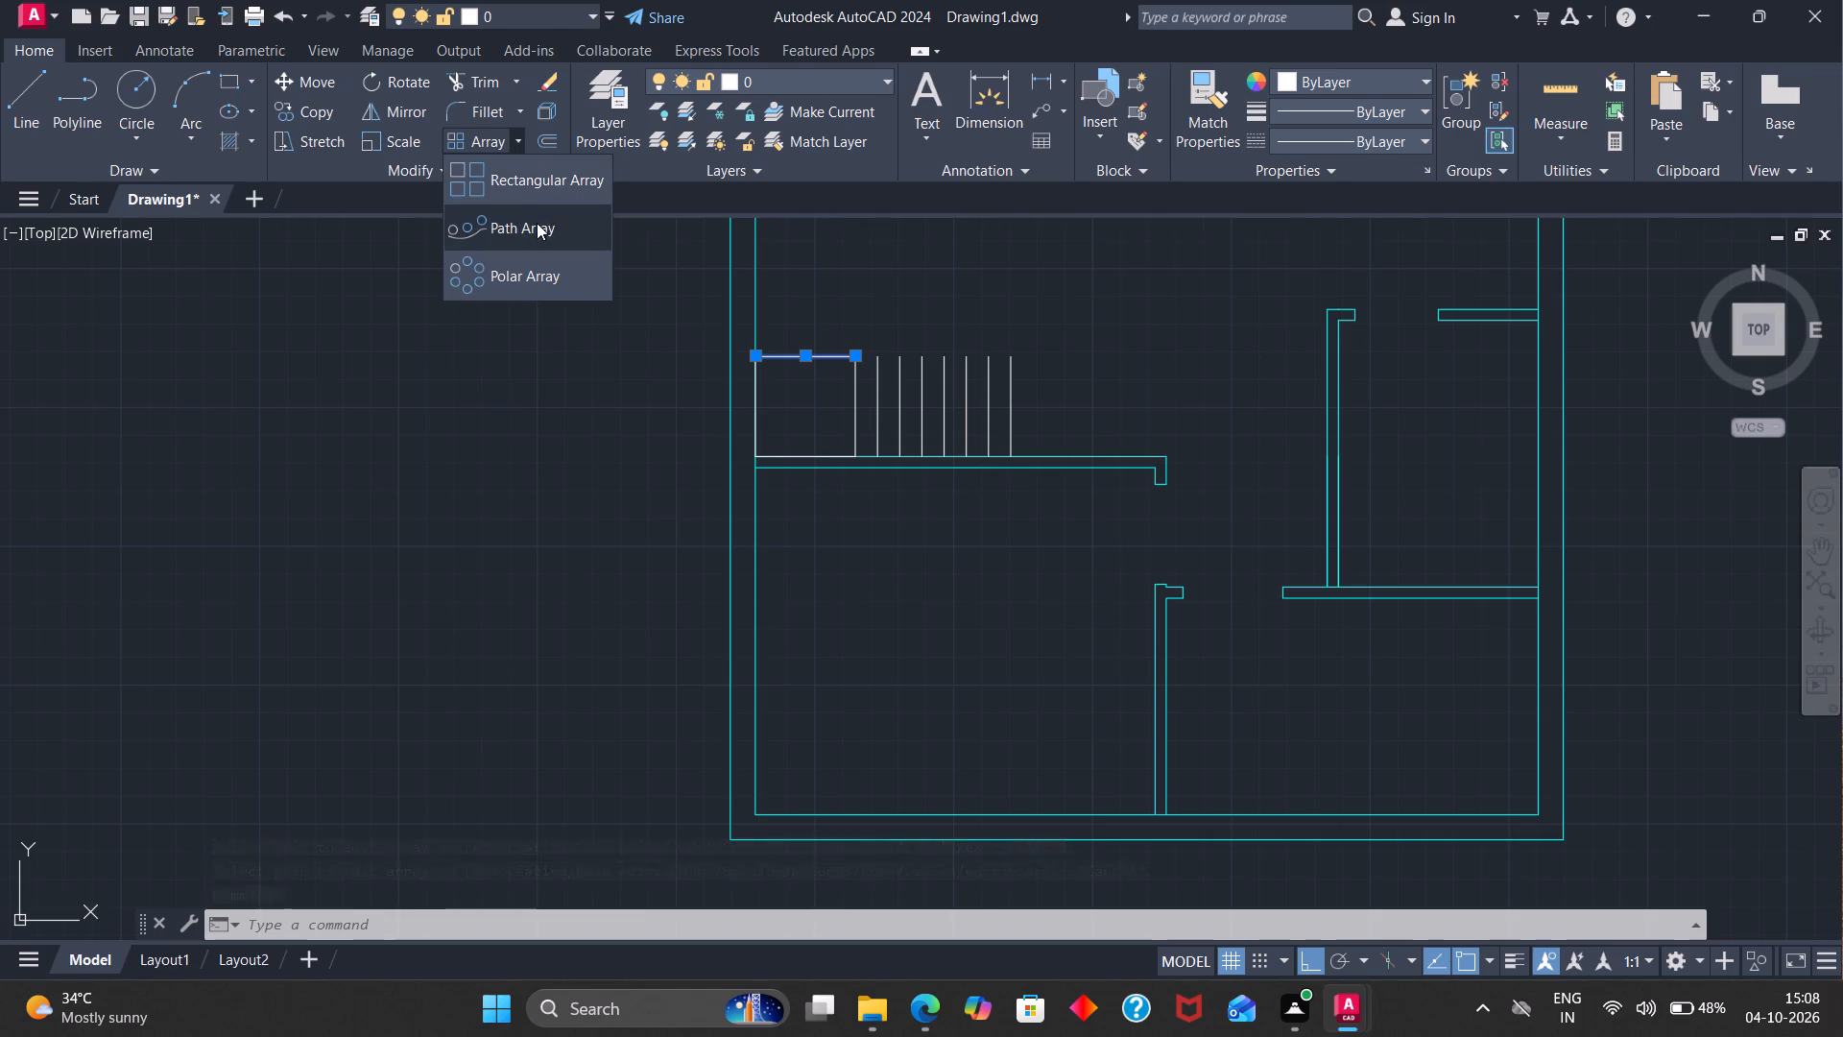
pyautogui.click(539, 193)
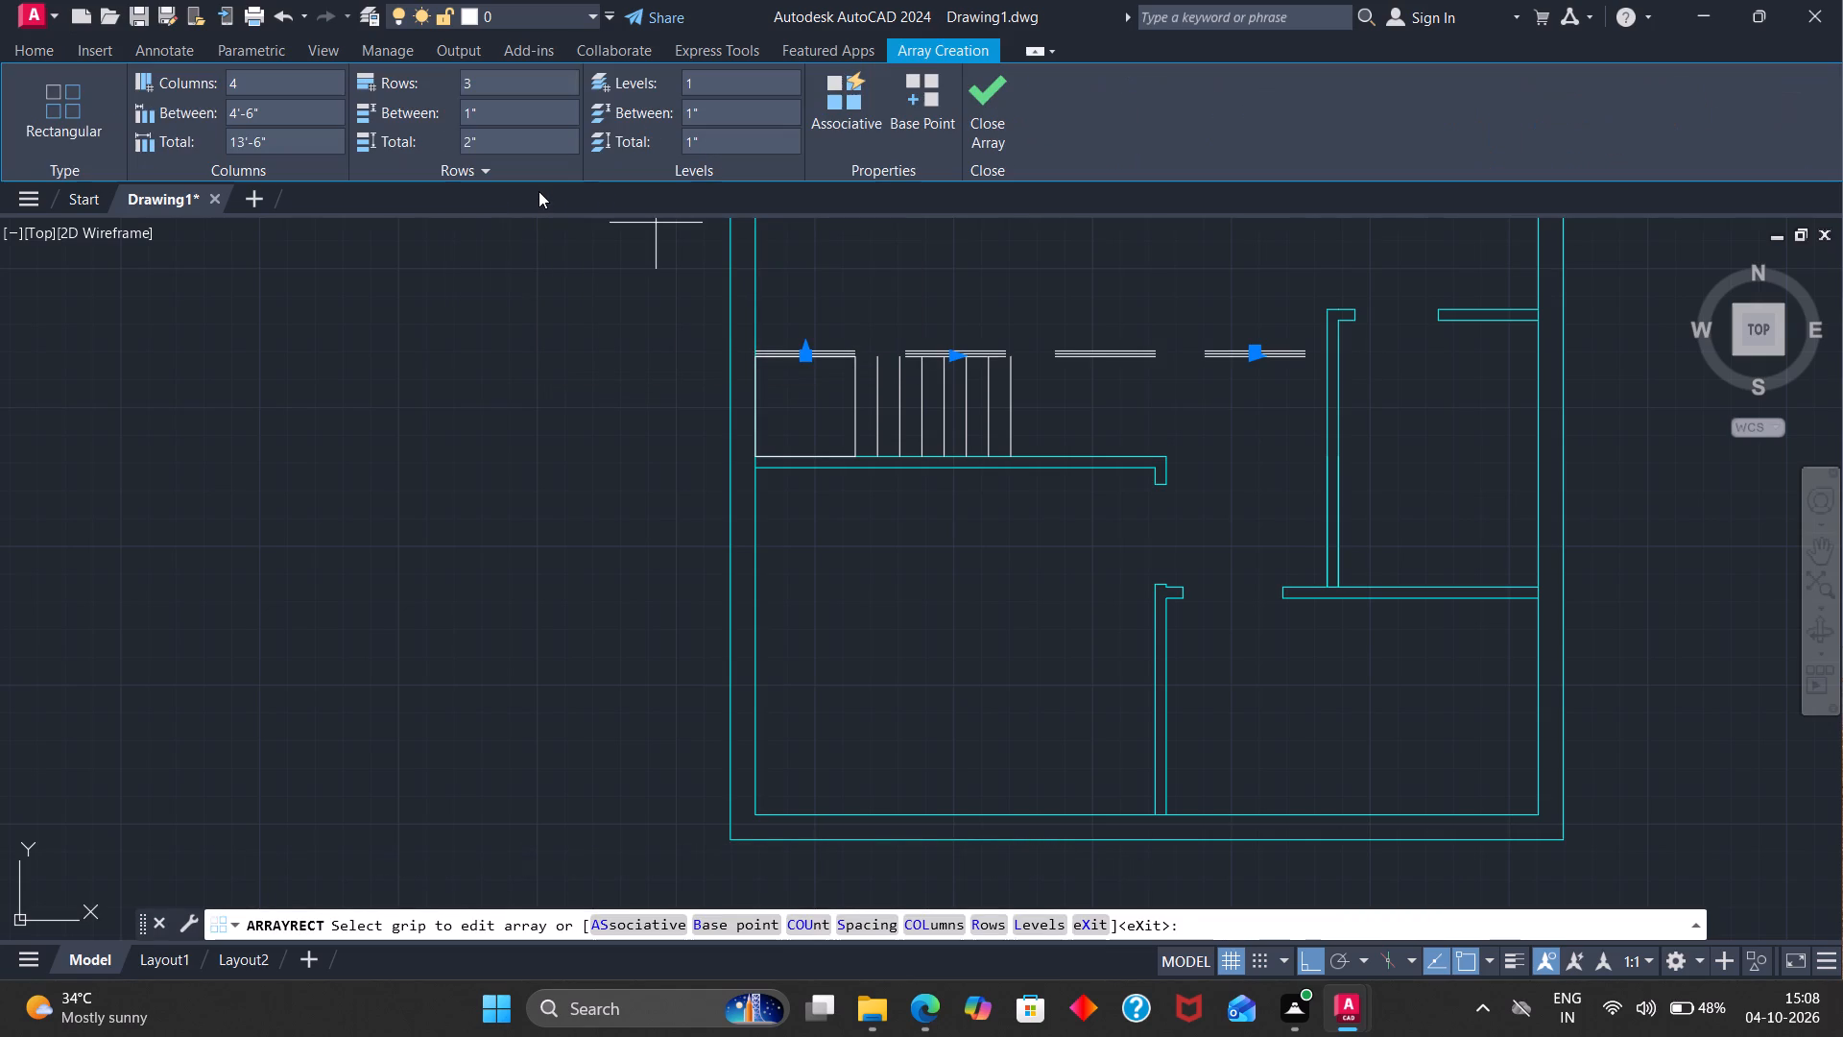
pyautogui.click(302, 84)
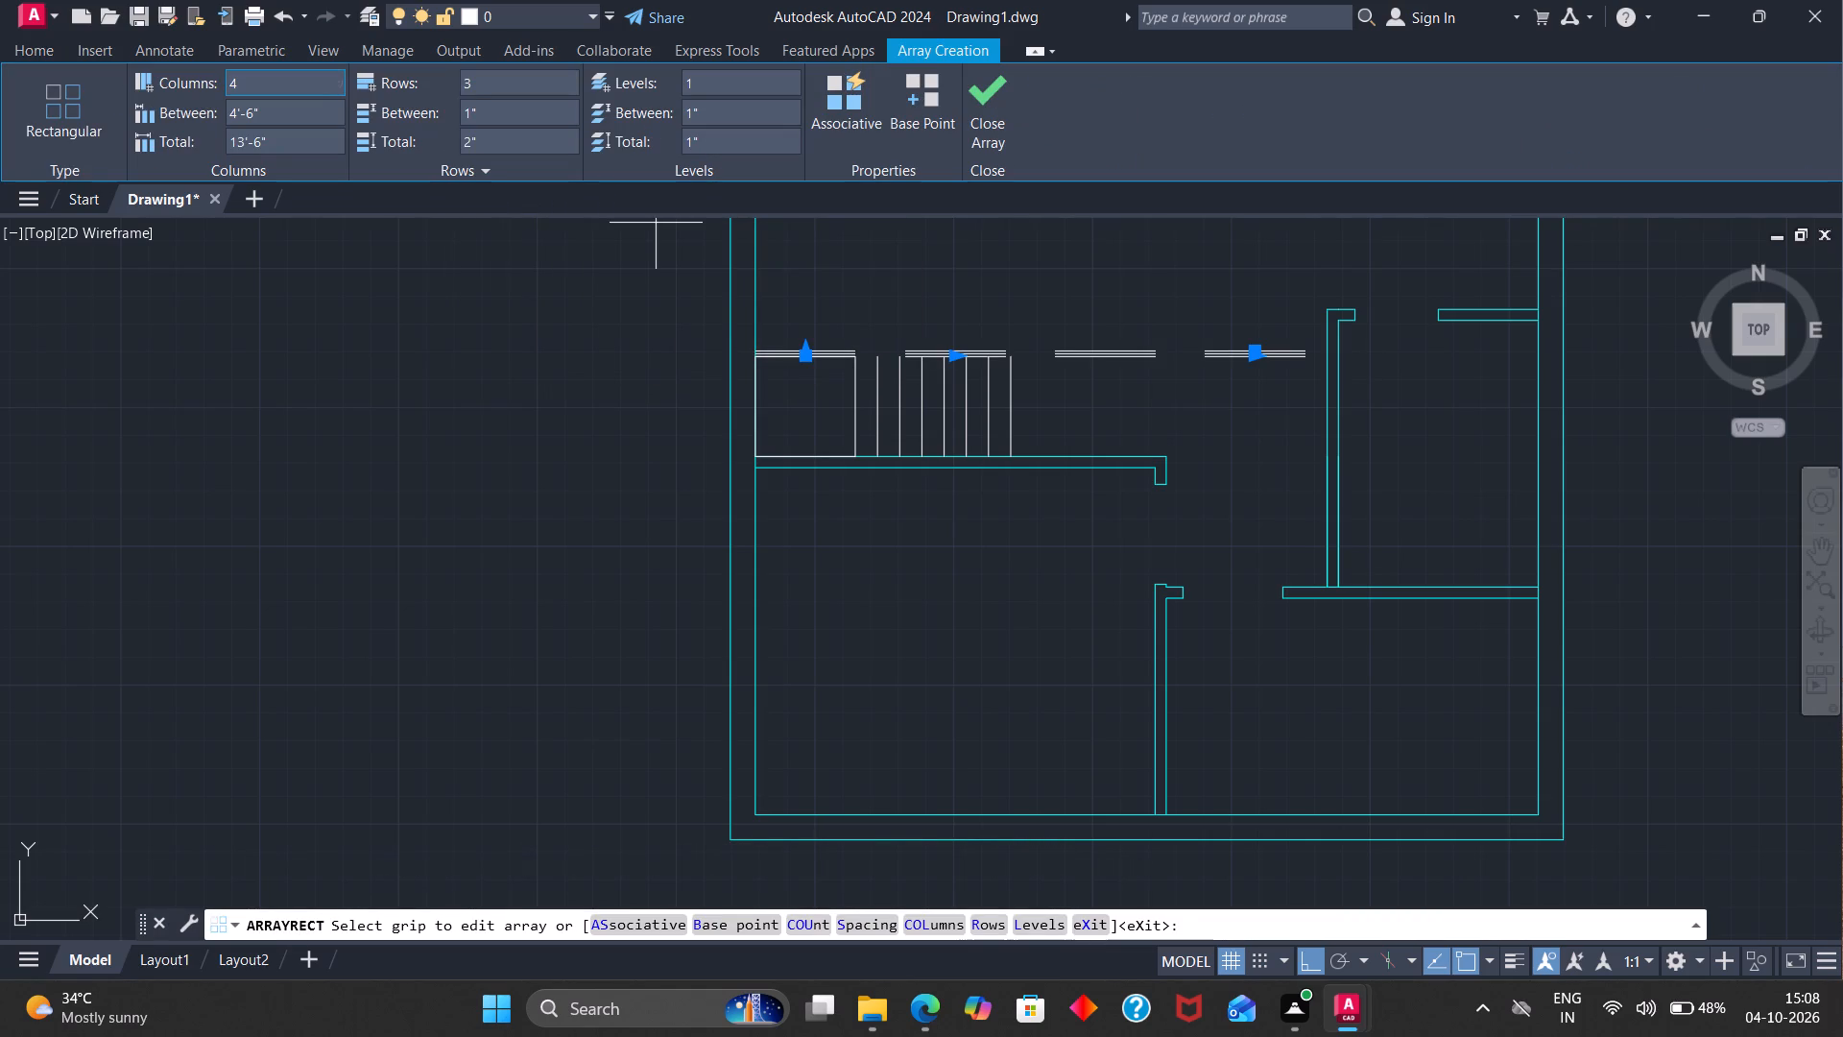
pyautogui.press('BackSpace')
pyautogui.press('1')
pyautogui.press('Return')
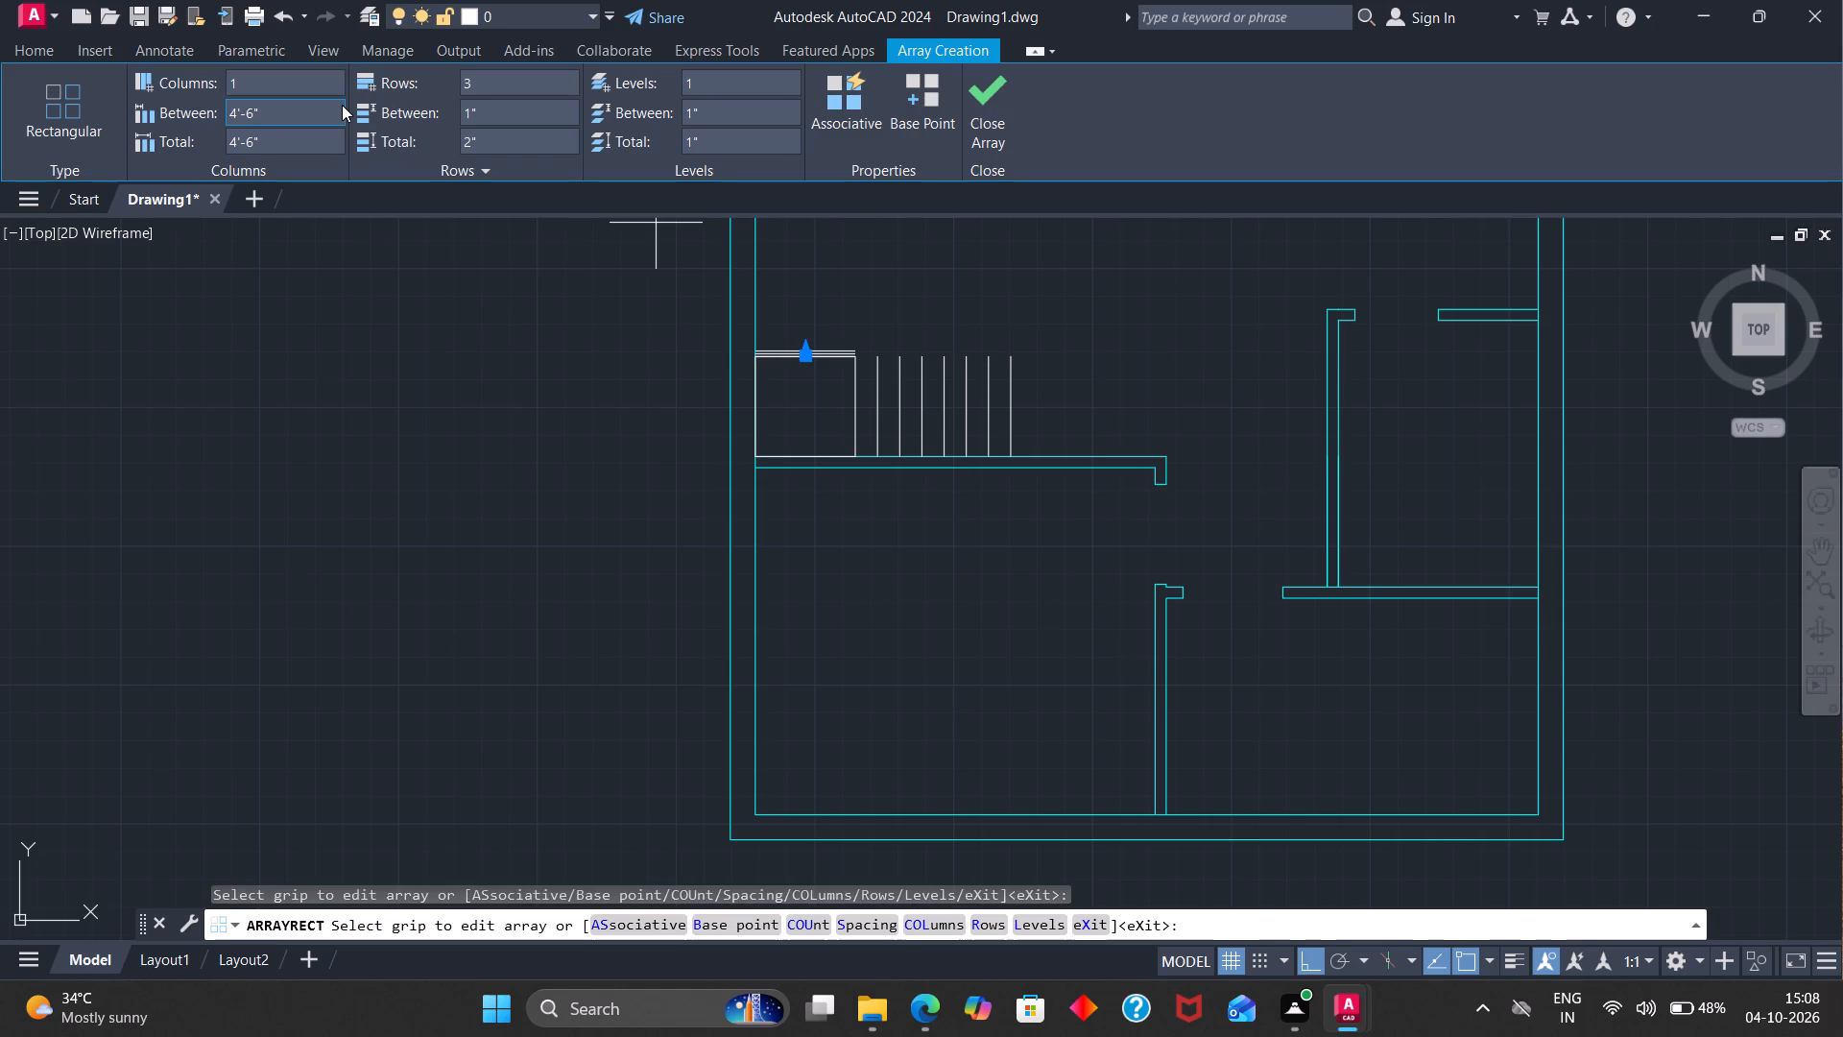
pyautogui.click(306, 115)
pyautogui.press('BackSpace')
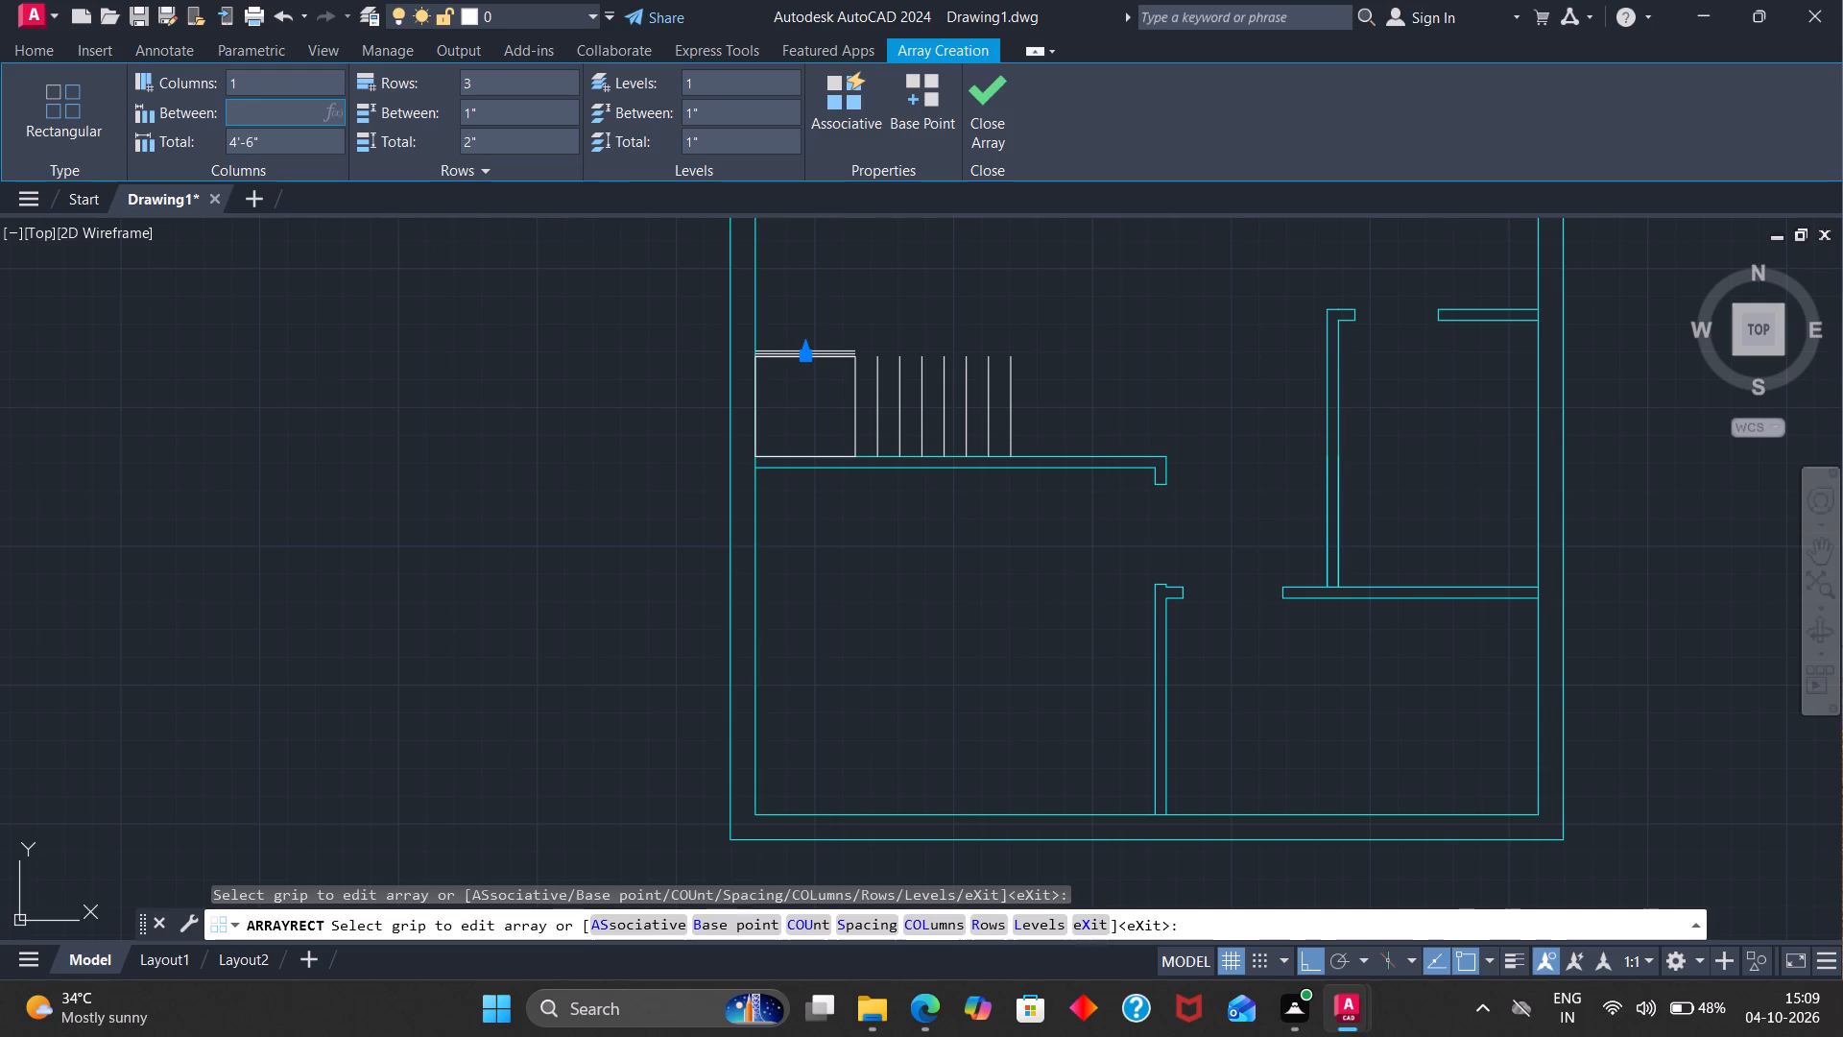
pyautogui.press('8')
pyautogui.press('Return')
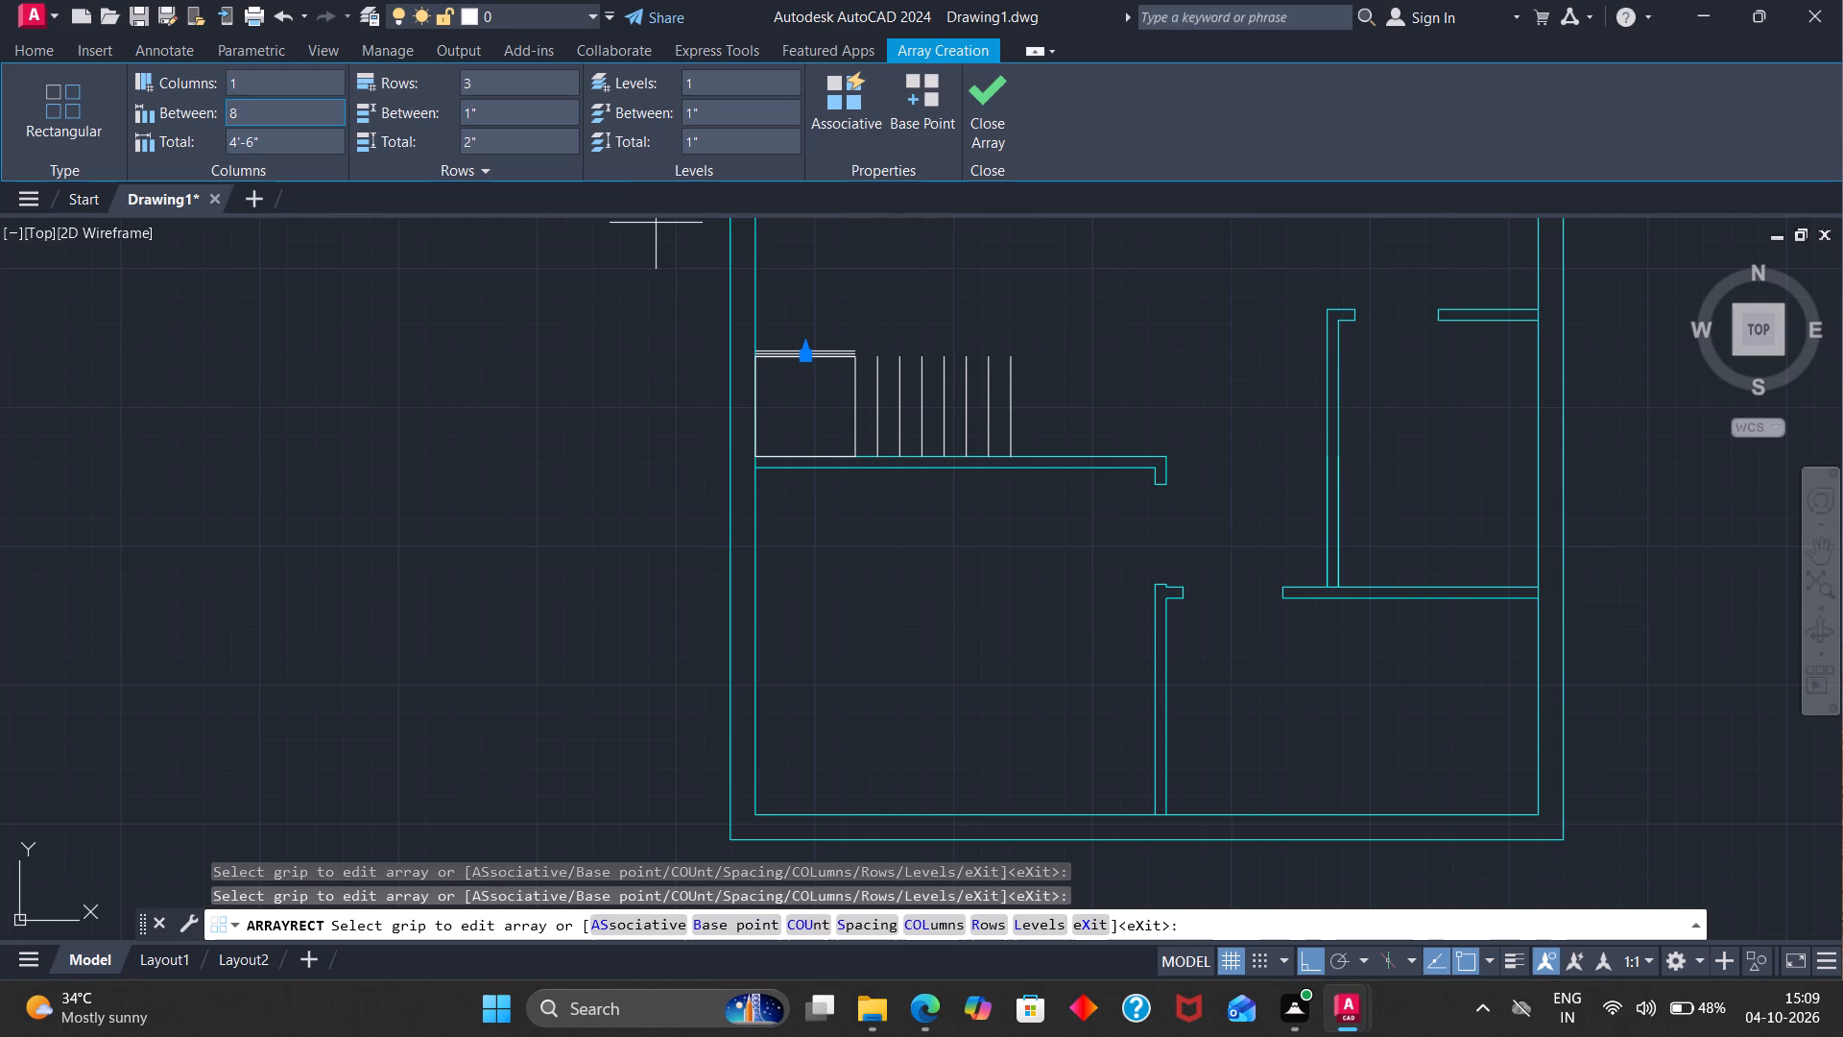
# Set the top line's array to 9 columns and 1 row, and finish the array.
pyautogui.click(261, 84)
pyautogui.press('BackSpace')
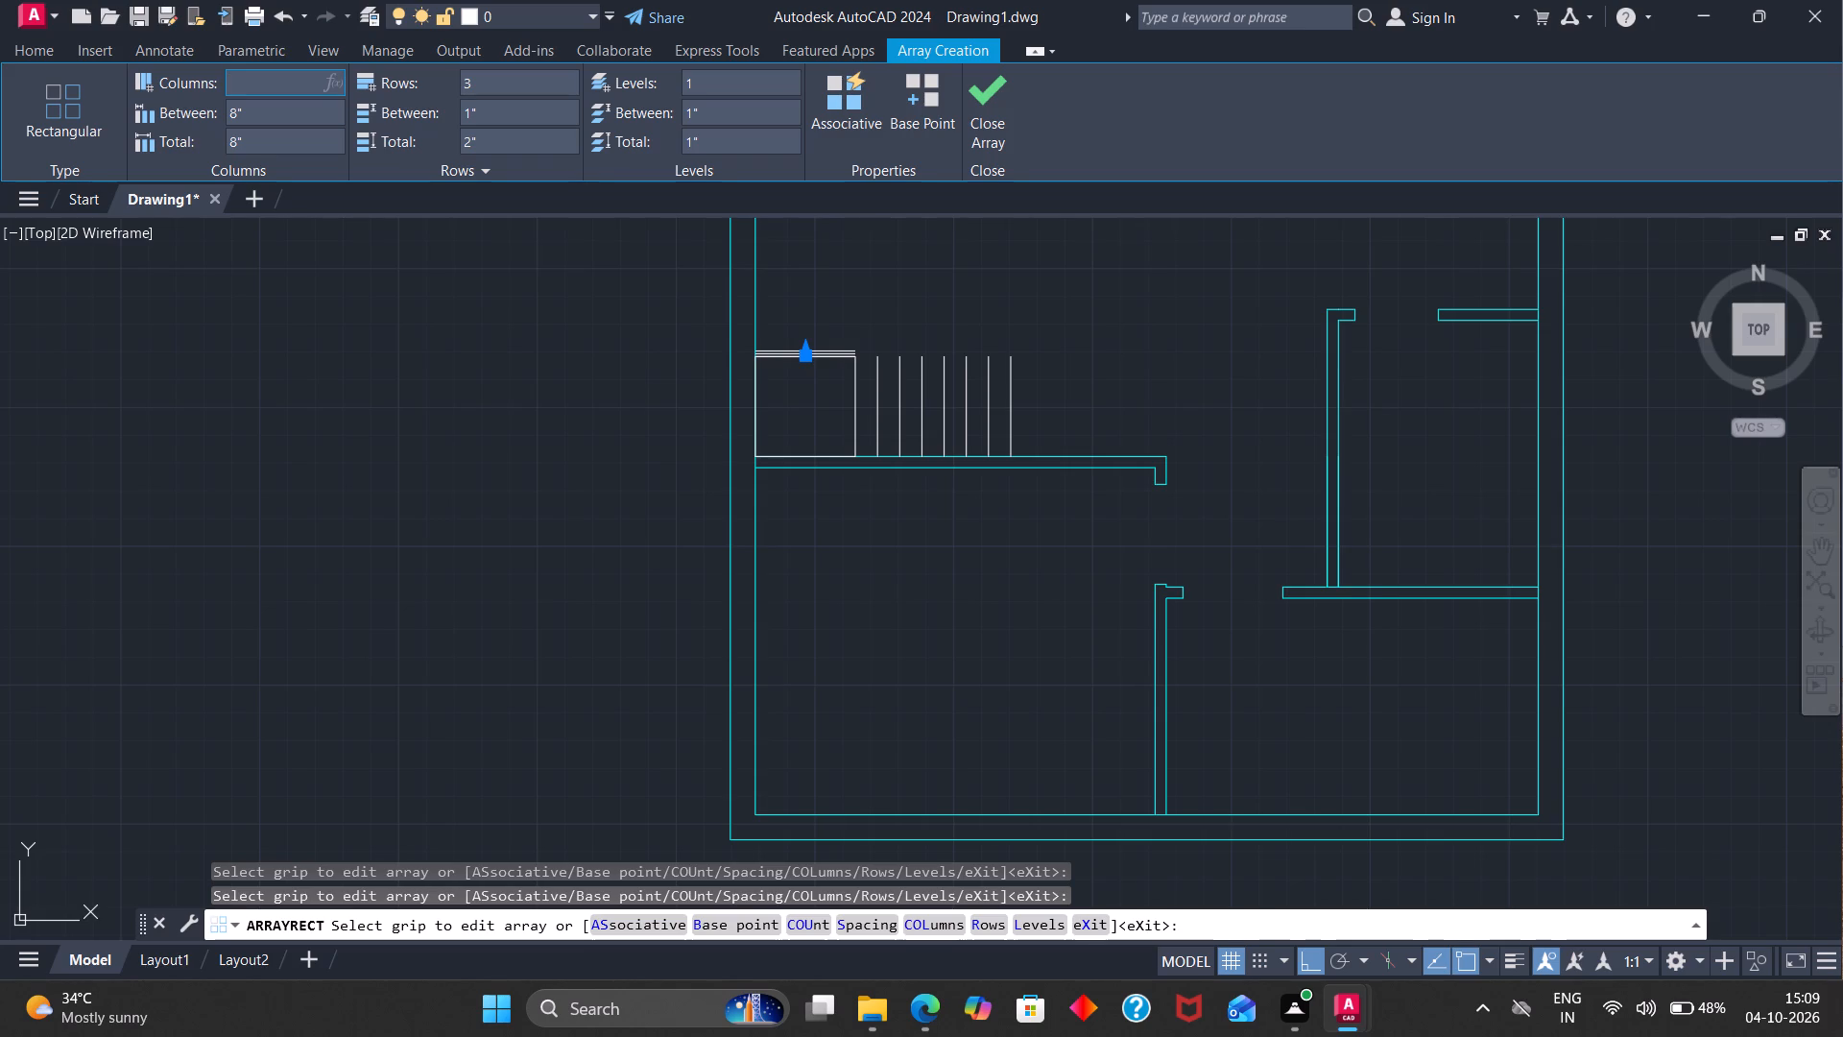
pyautogui.press('9')
pyautogui.press('Return')
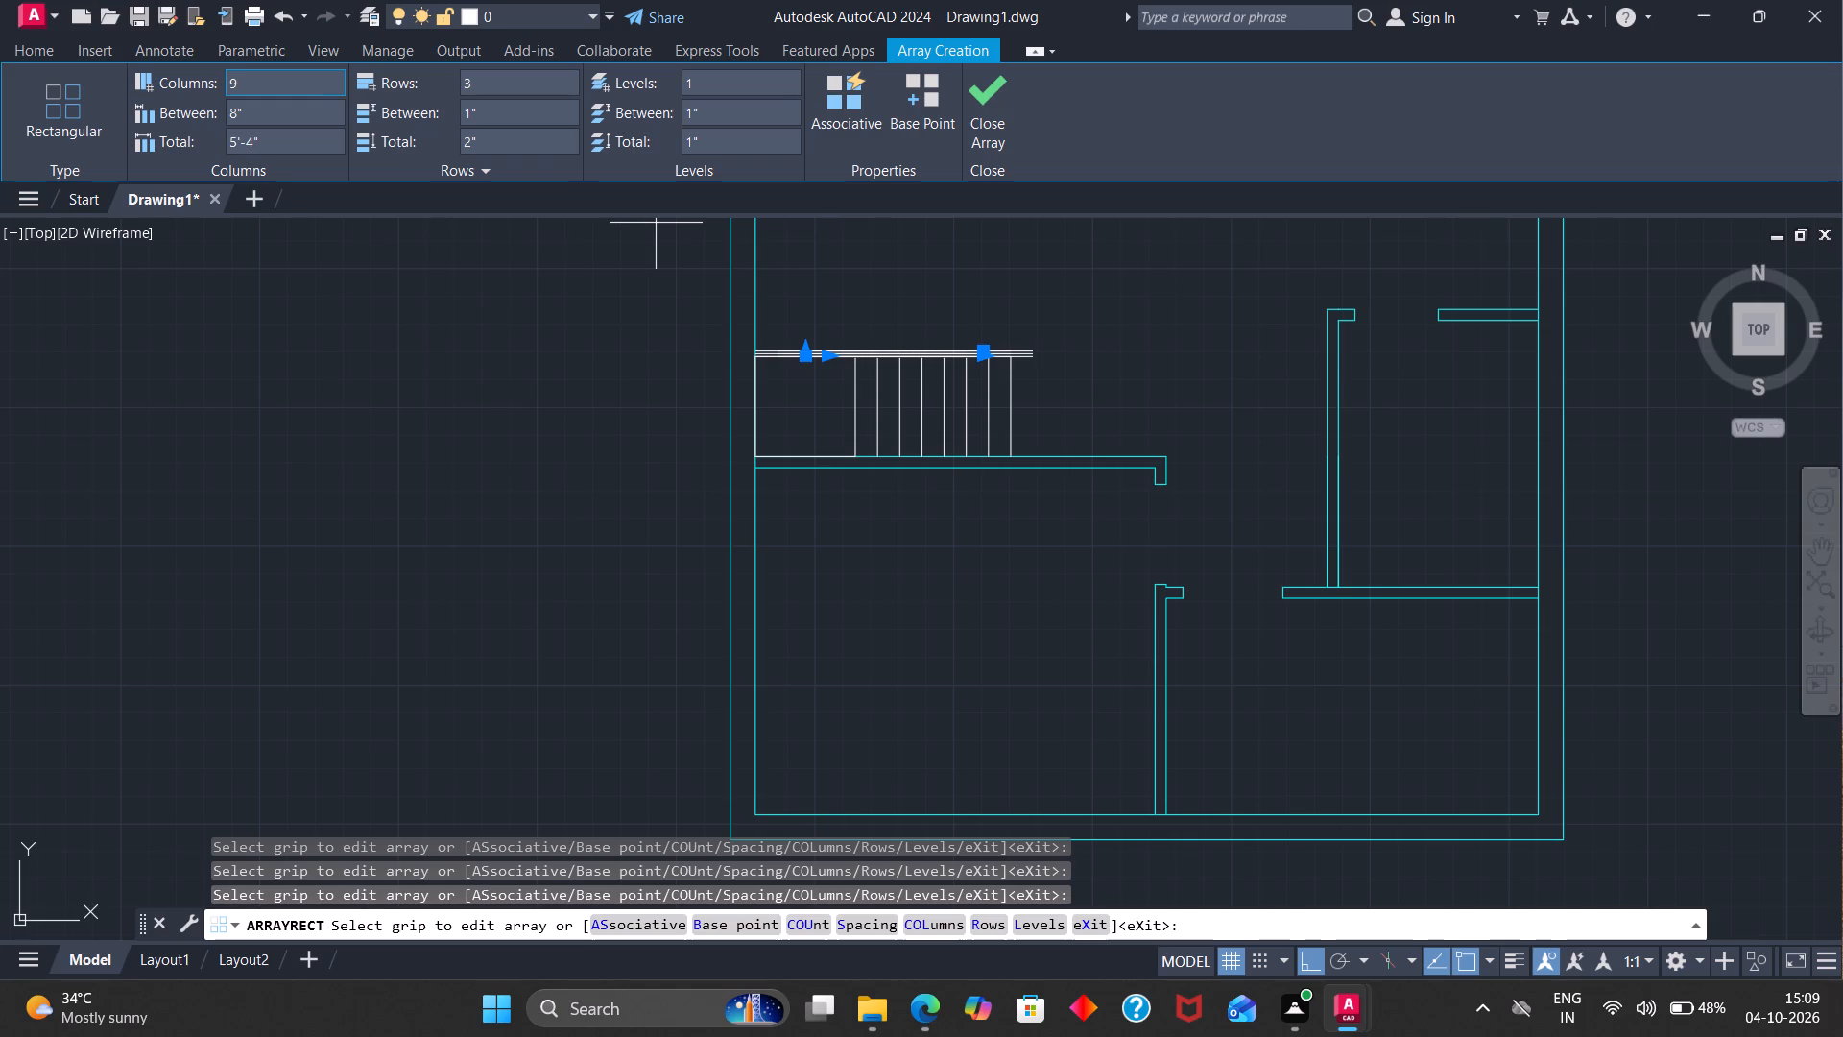
pyautogui.click(497, 83)
pyautogui.press('1')
pyautogui.press('Return')
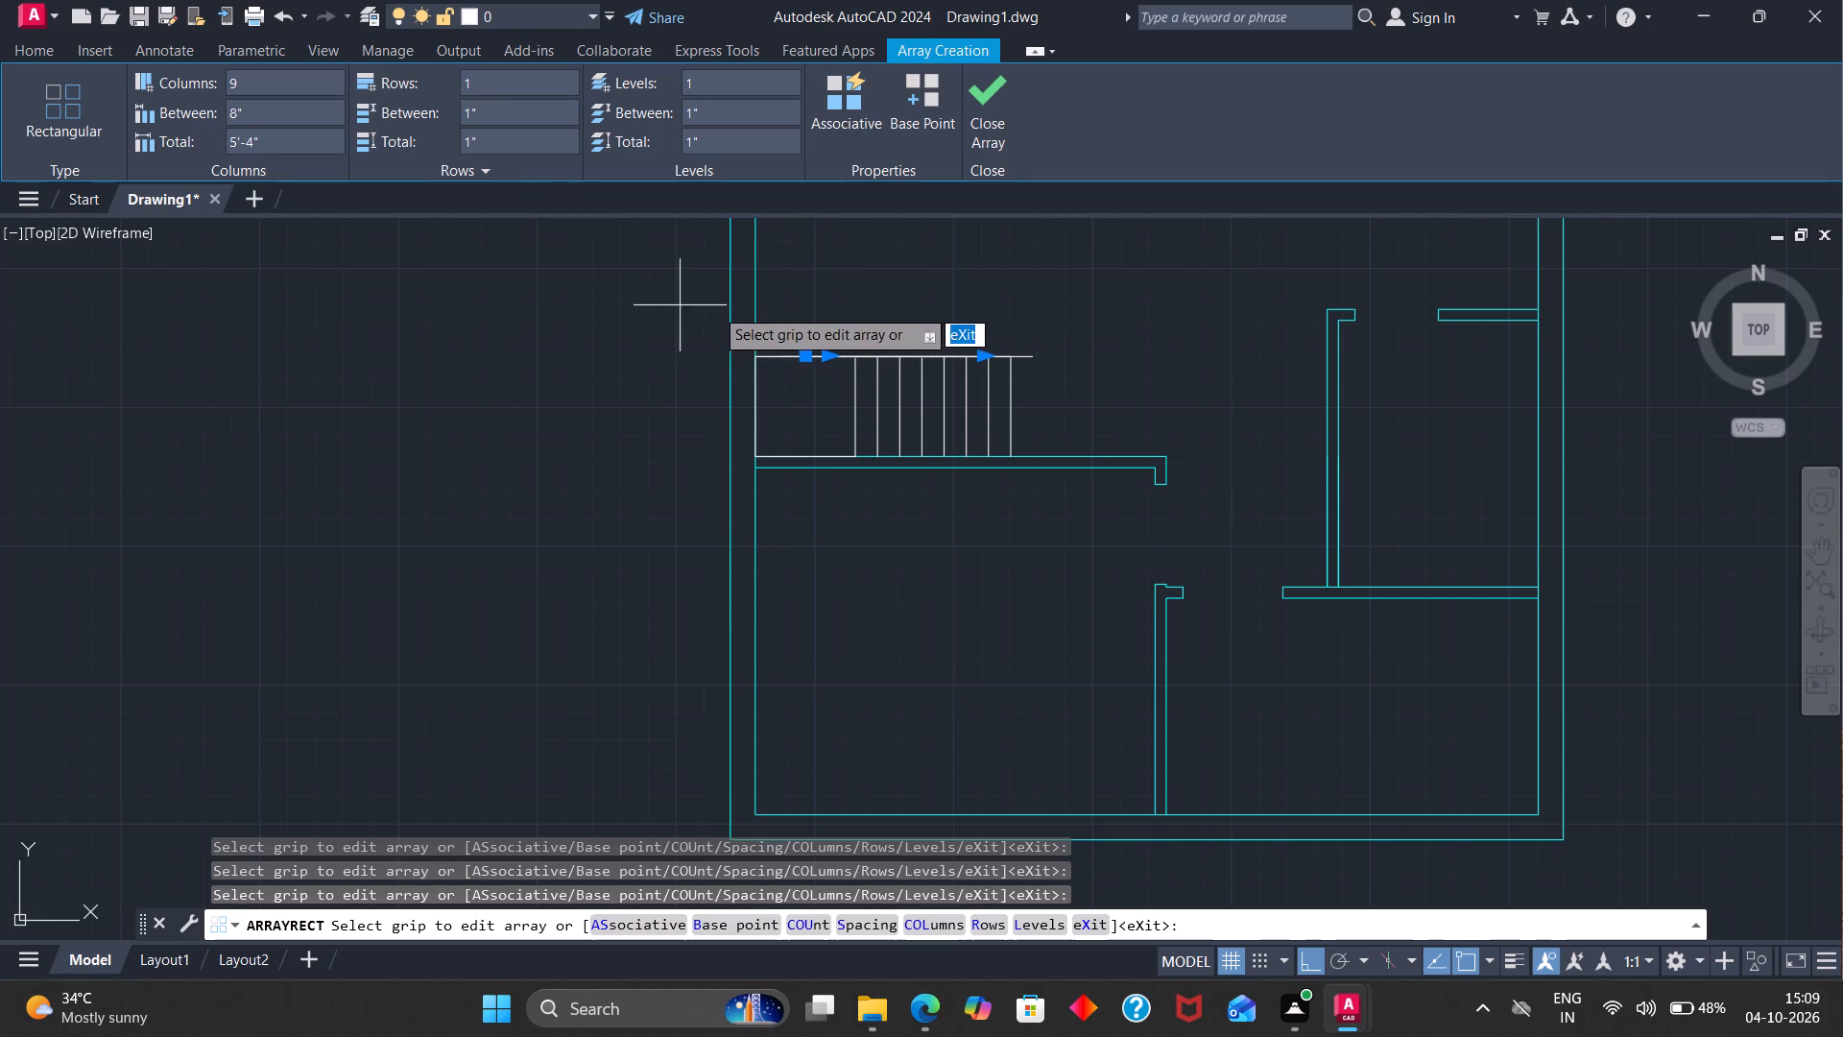
pyautogui.scroll(3, 921, 376)
pyautogui.scroll(-2, 563, 308)
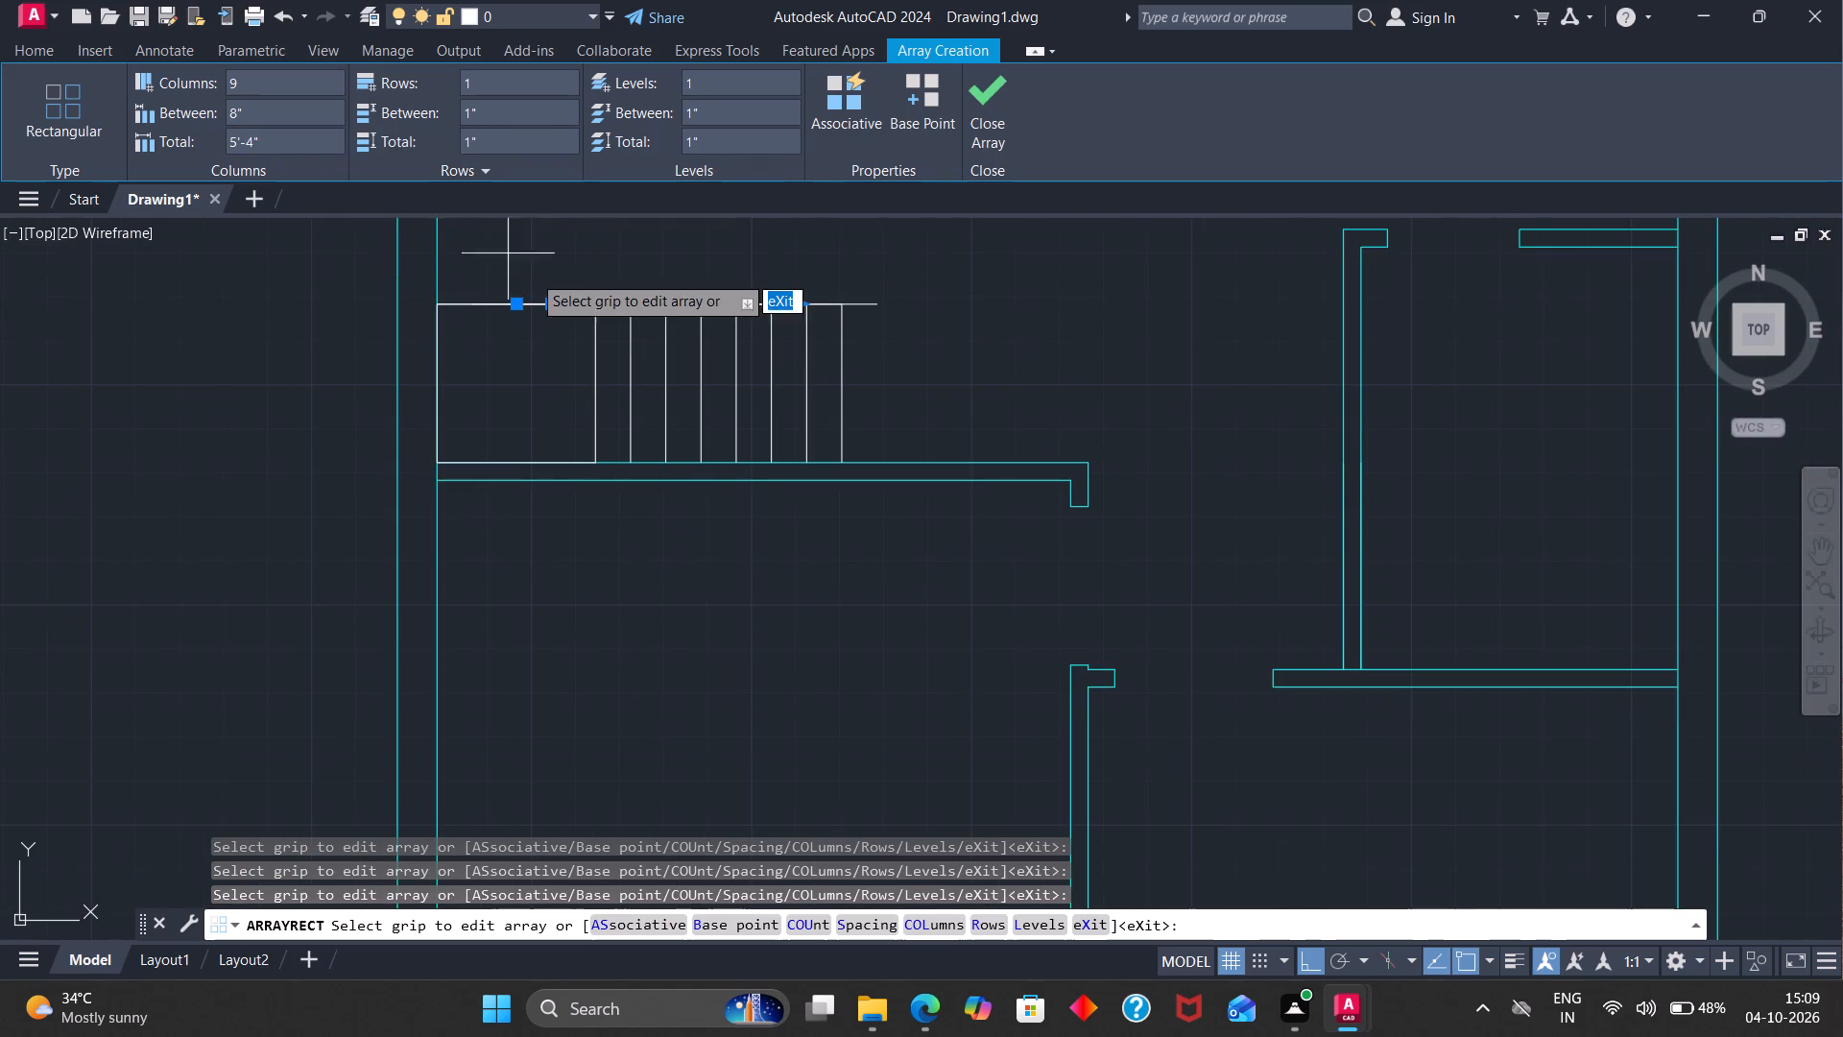
pyautogui.scroll(-3, 546, 279)
pyautogui.scroll(5, 555, 240)
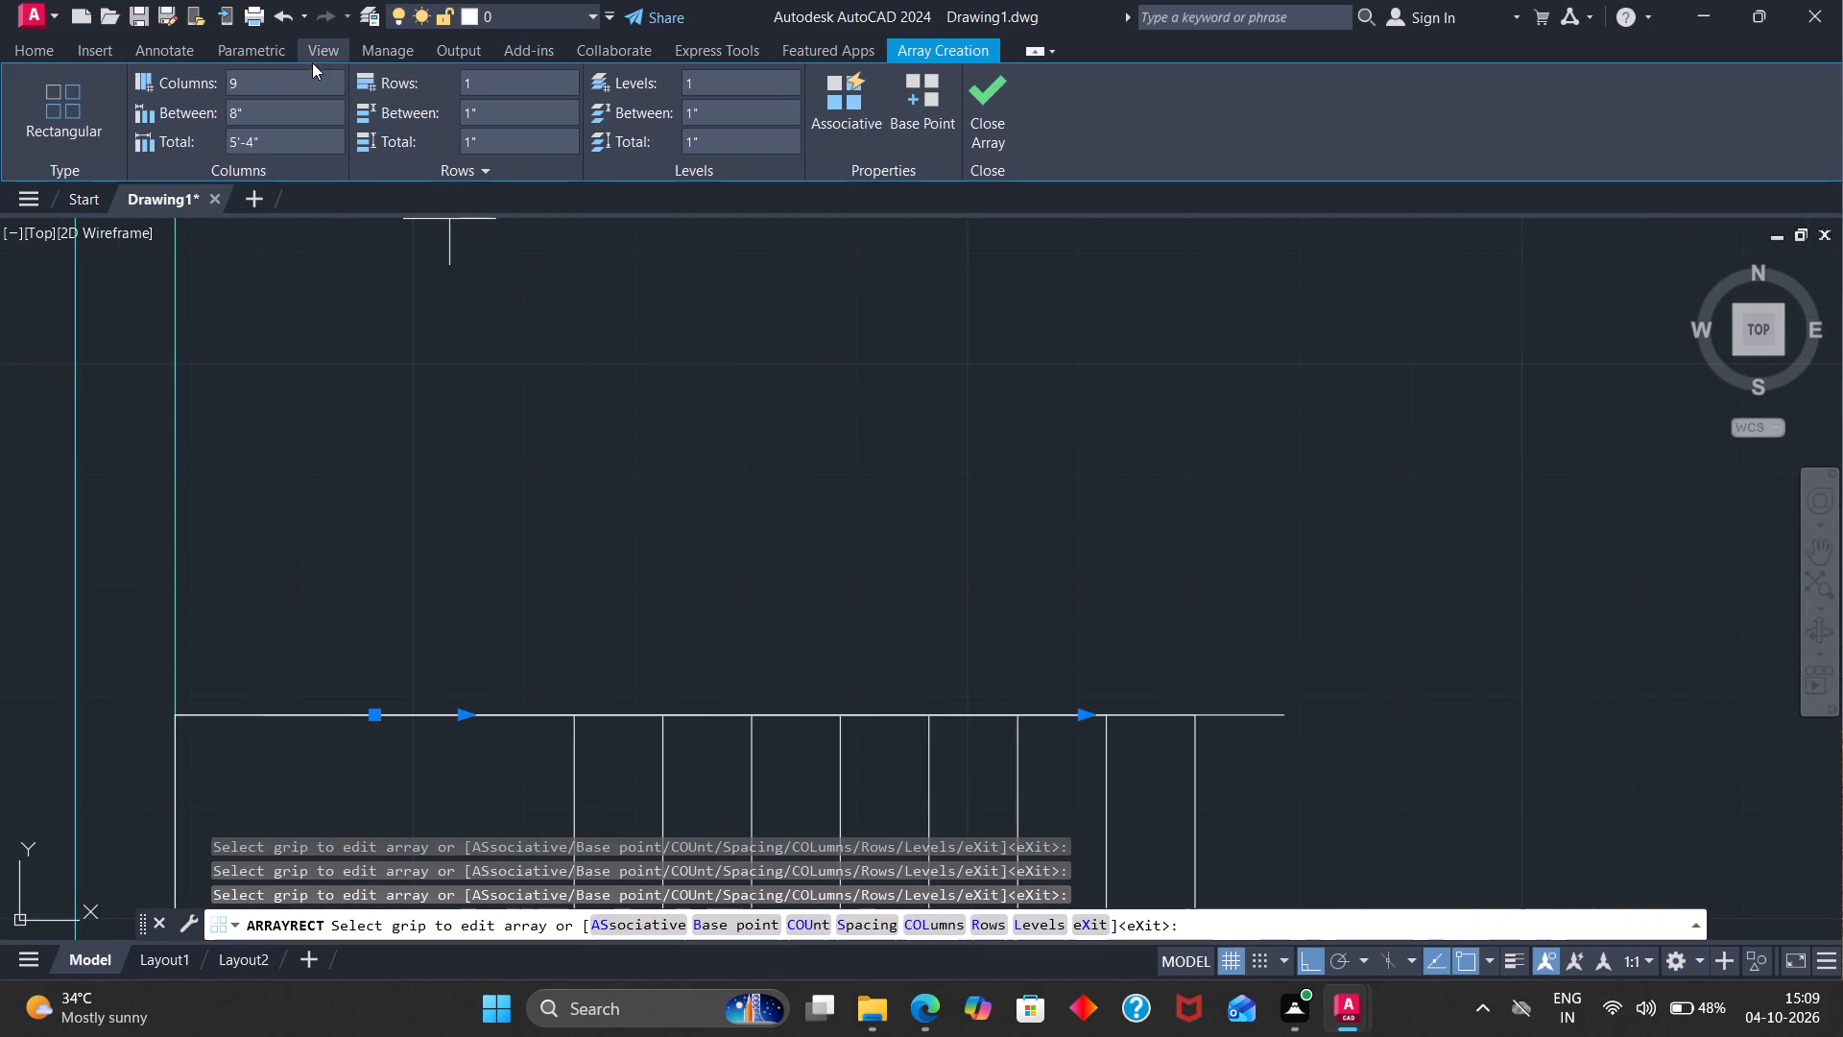
pyautogui.press('Escape')
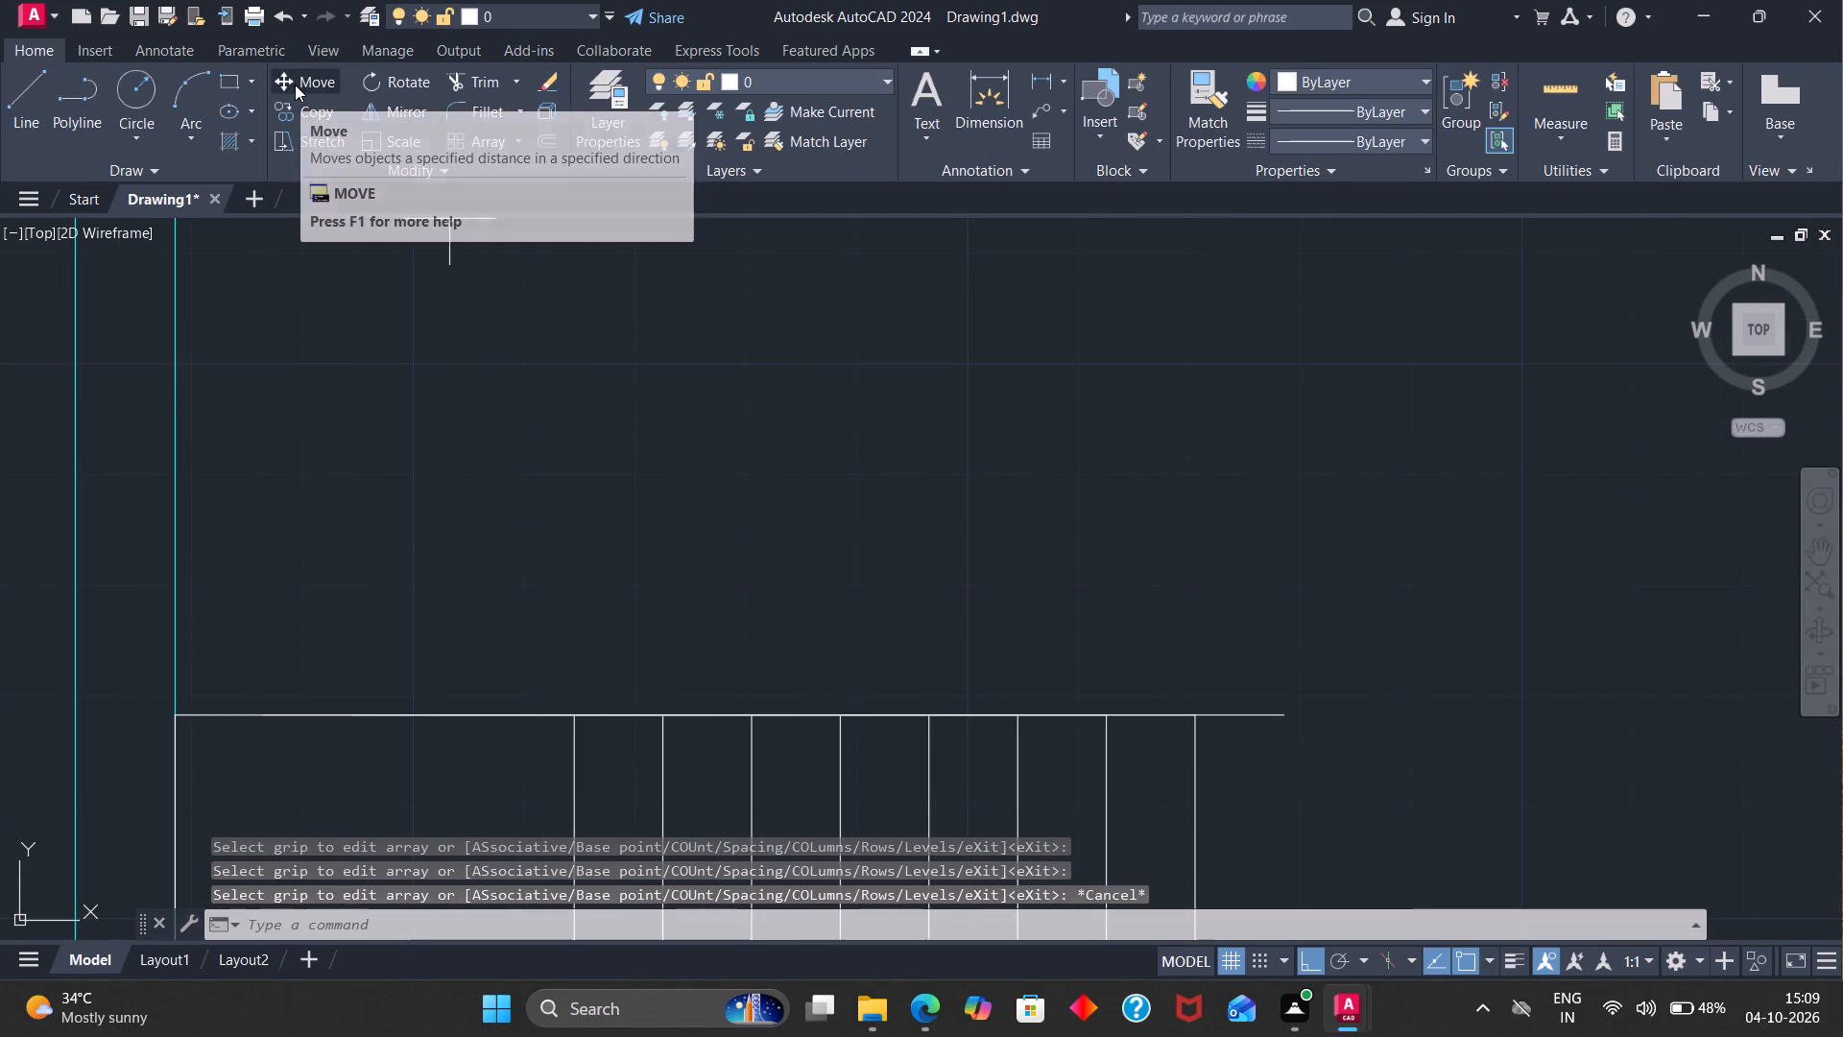
# Undo the rectangular array of the 3' square's top line.
pyautogui.hotkey('ctrl', 'z')
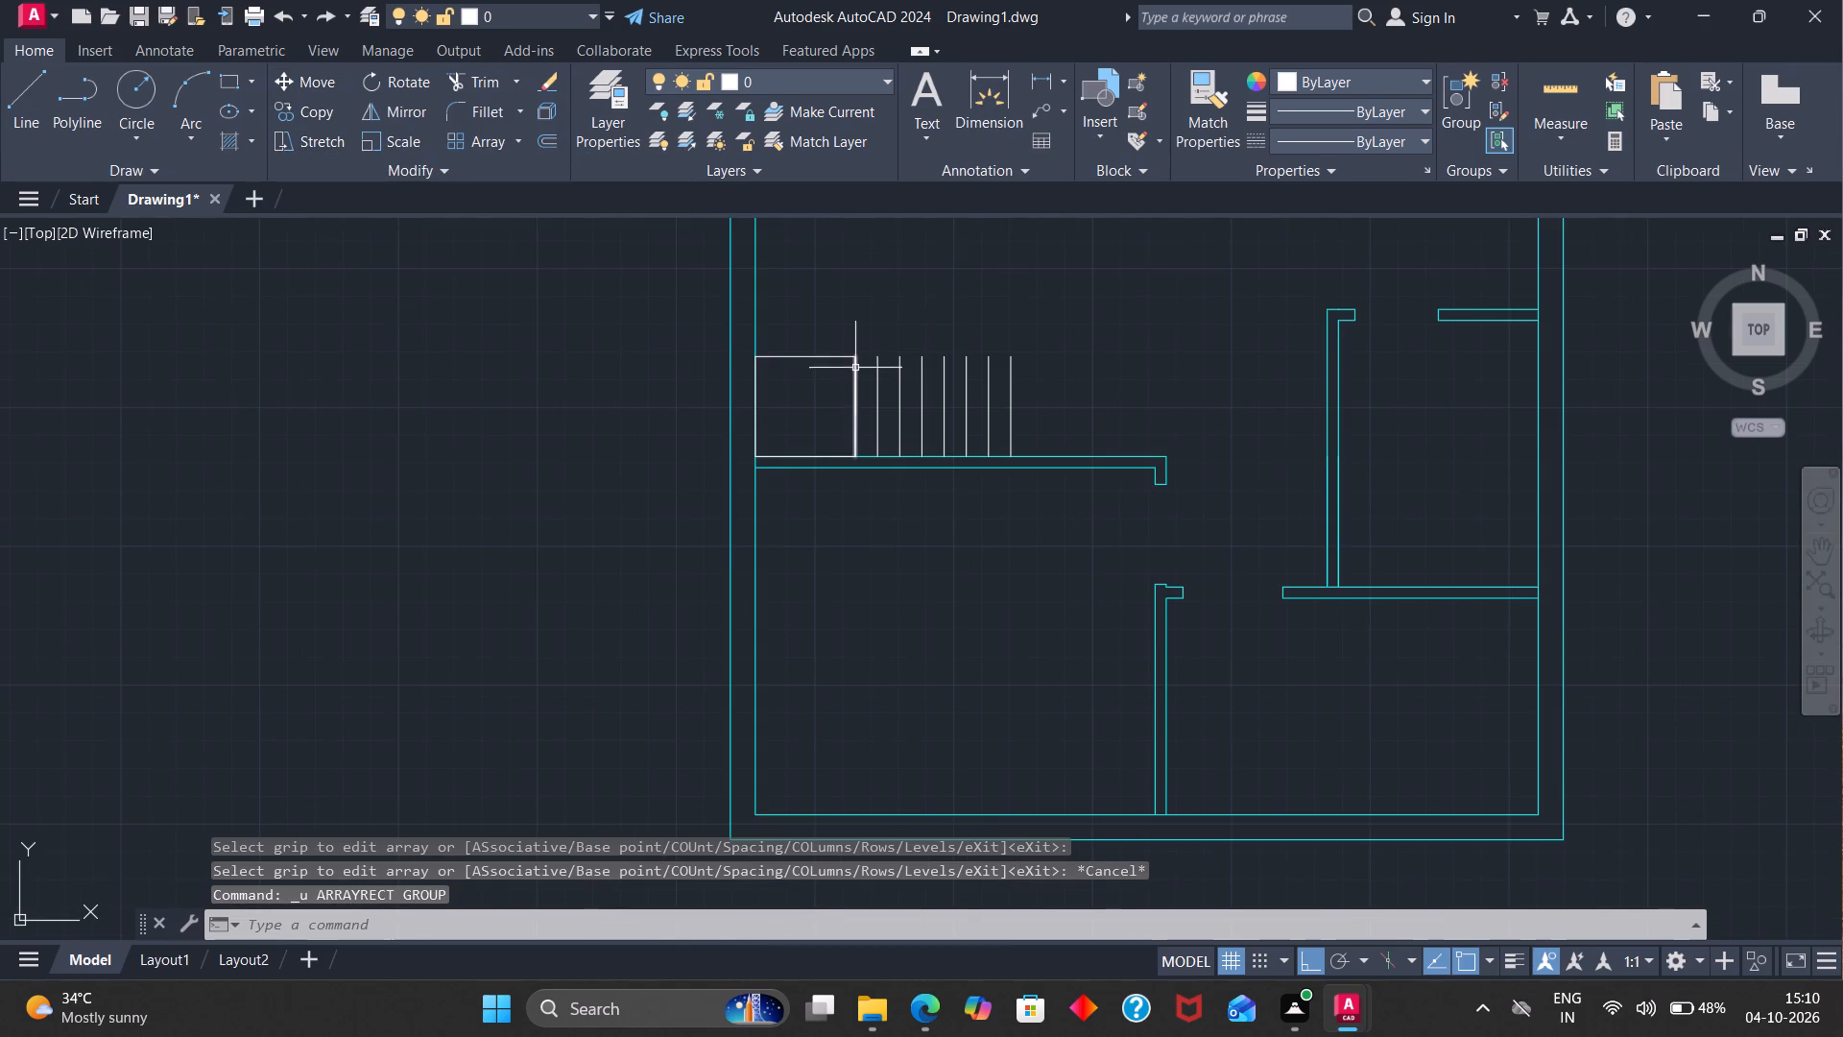
# Draw seven connected line segments across the treads' top ends, from the 3' square's top-right corner to the last tread.
pyautogui.scroll(4, 862, 350)
pyautogui.scroll(-3, 511, 166)
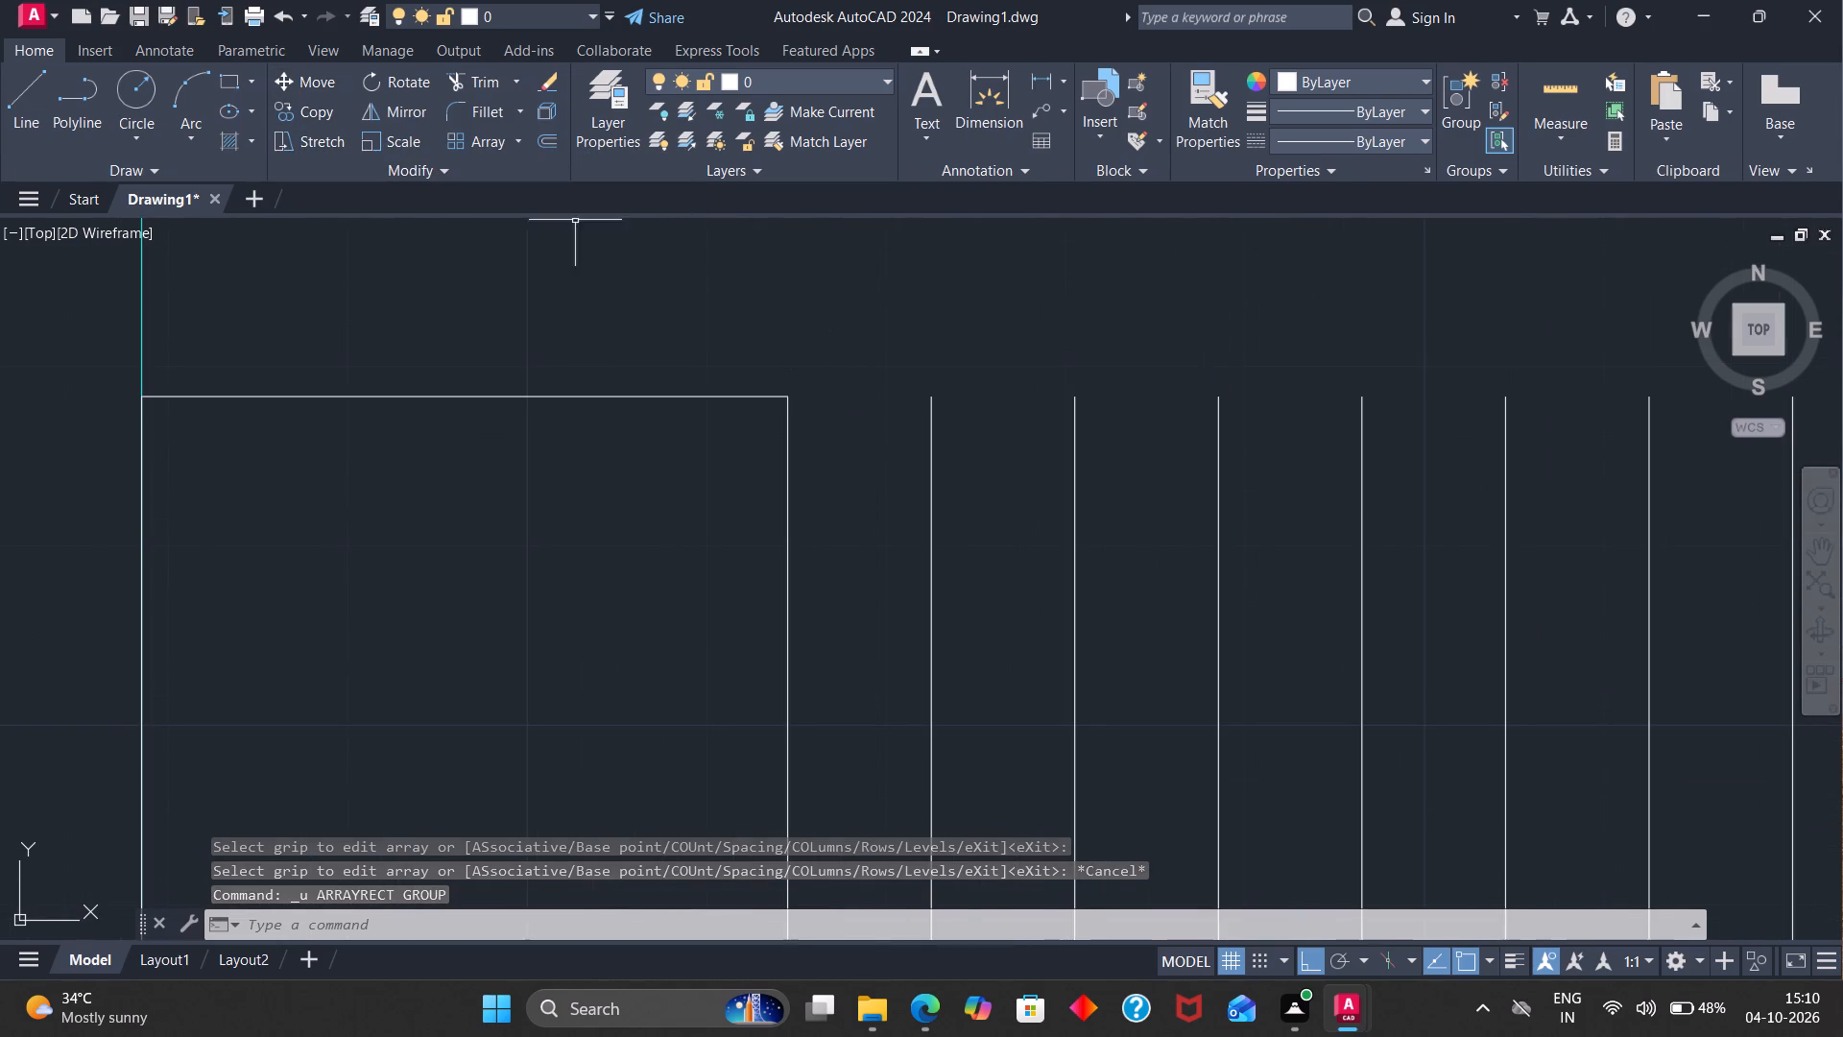
pyautogui.scroll(-2, 668, 316)
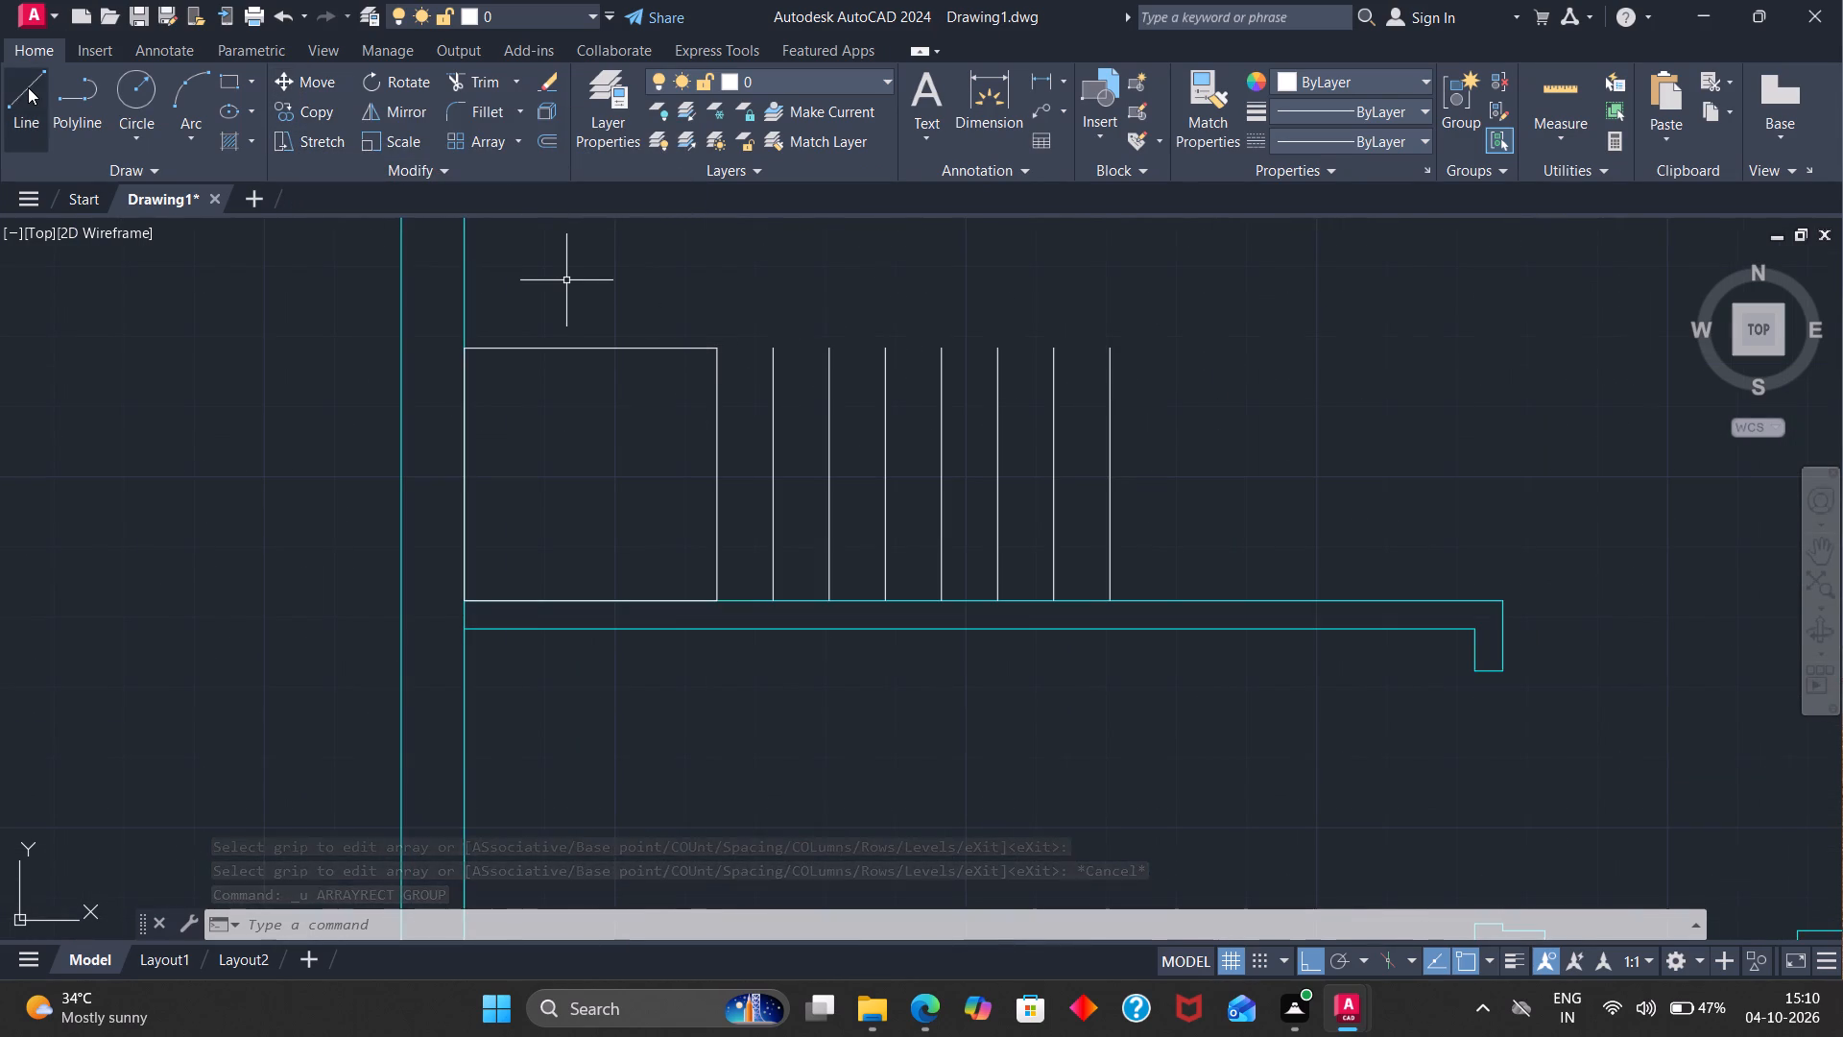
pyautogui.click(28, 87)
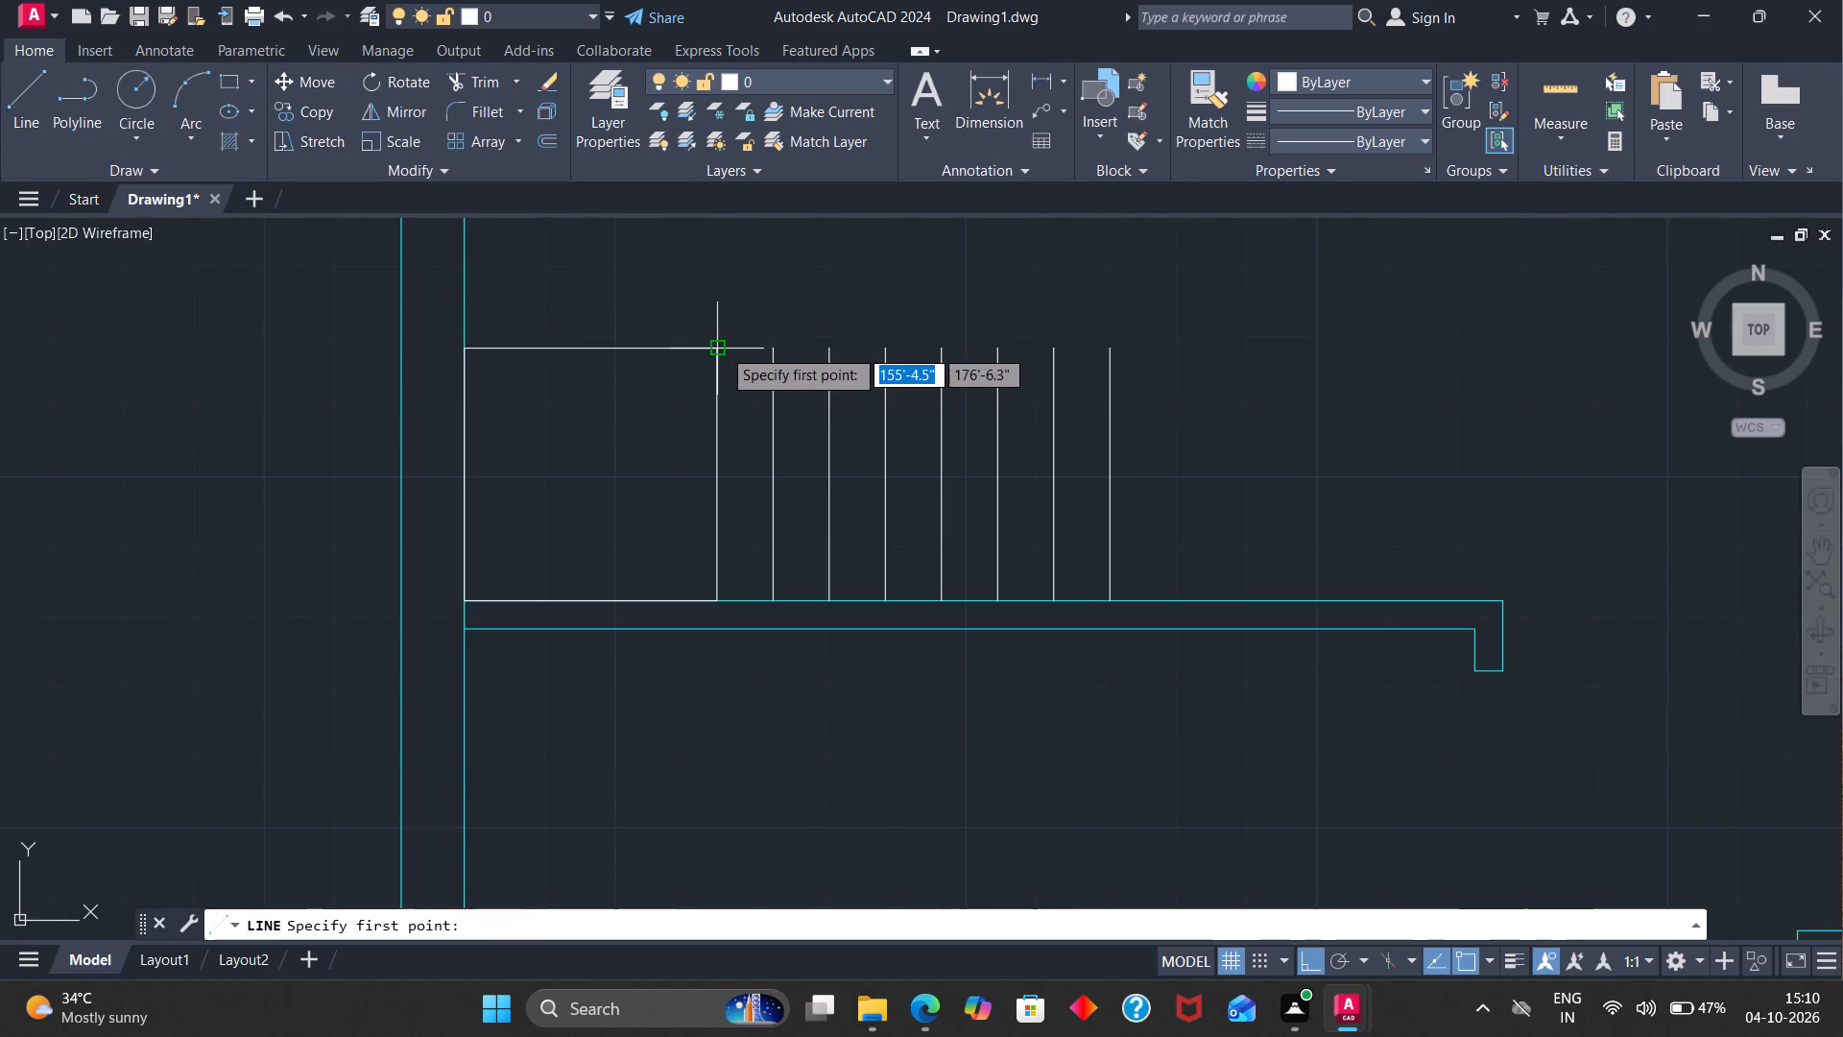
pyautogui.click(722, 348)
pyautogui.click(774, 354)
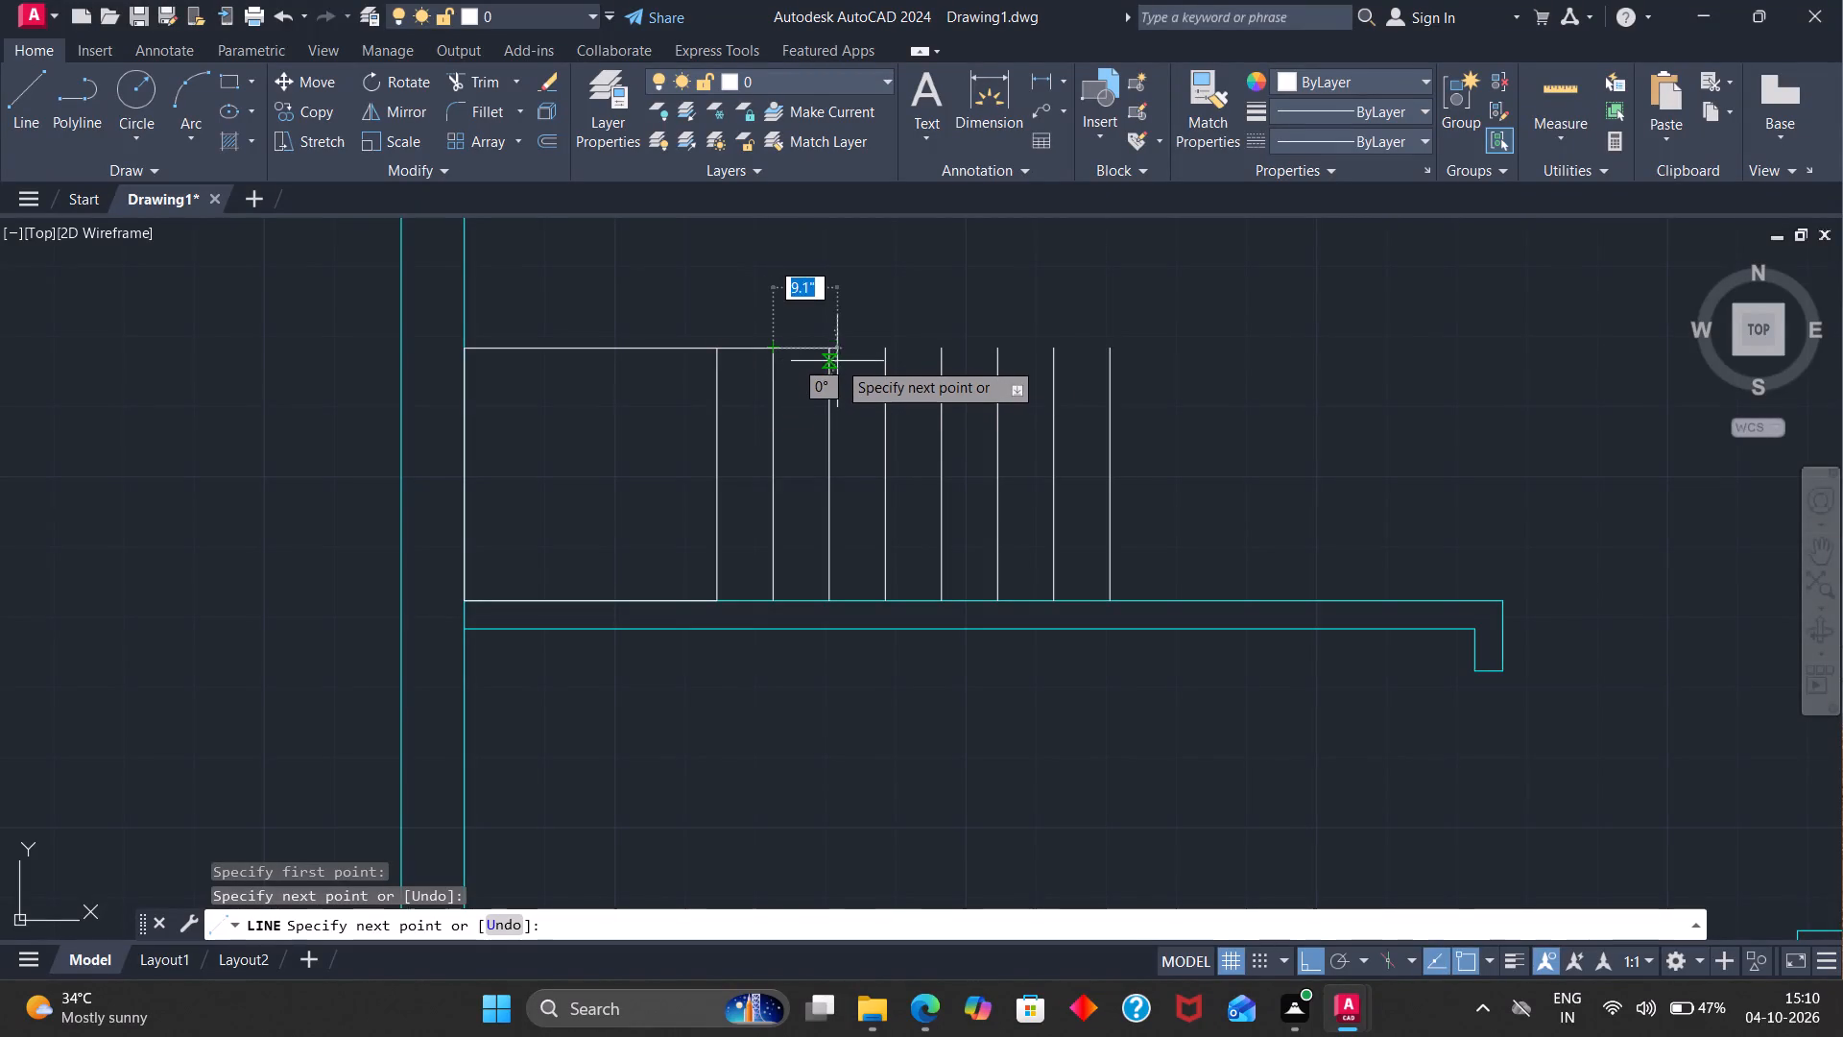
pyautogui.click(831, 355)
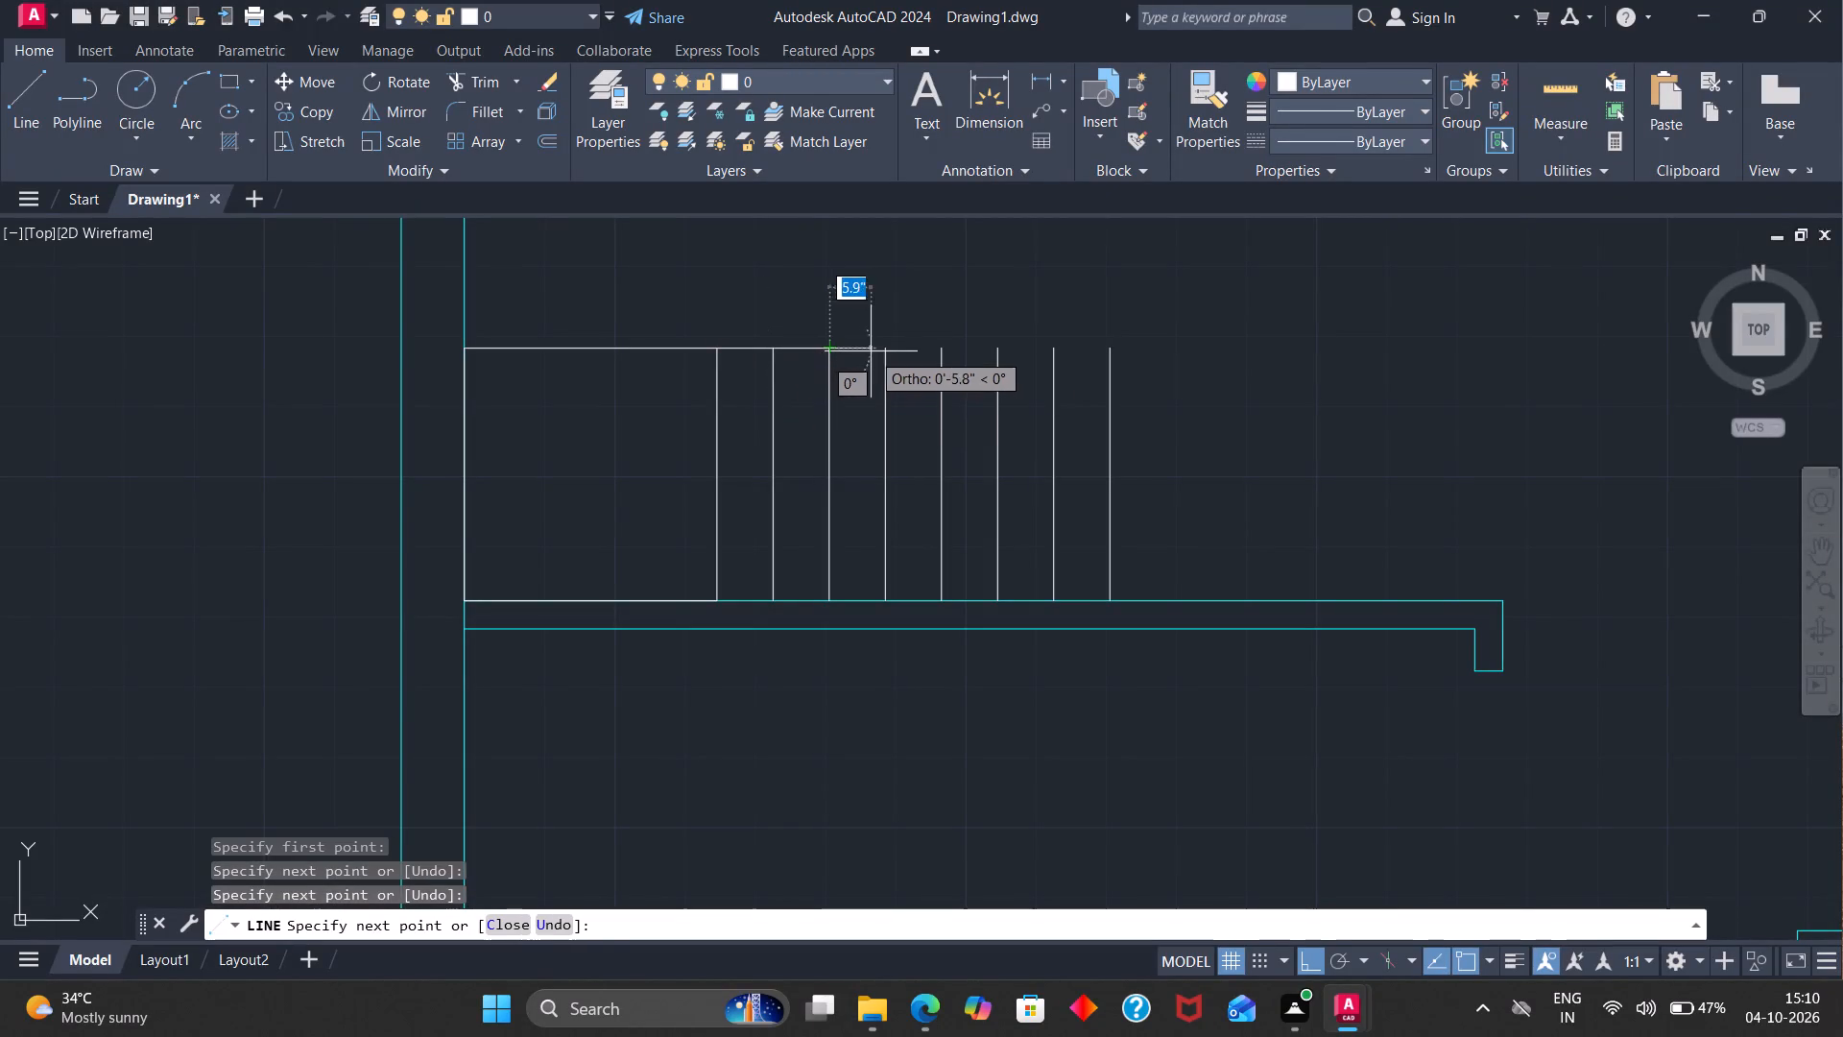
pyautogui.click(877, 351)
pyautogui.click(941, 345)
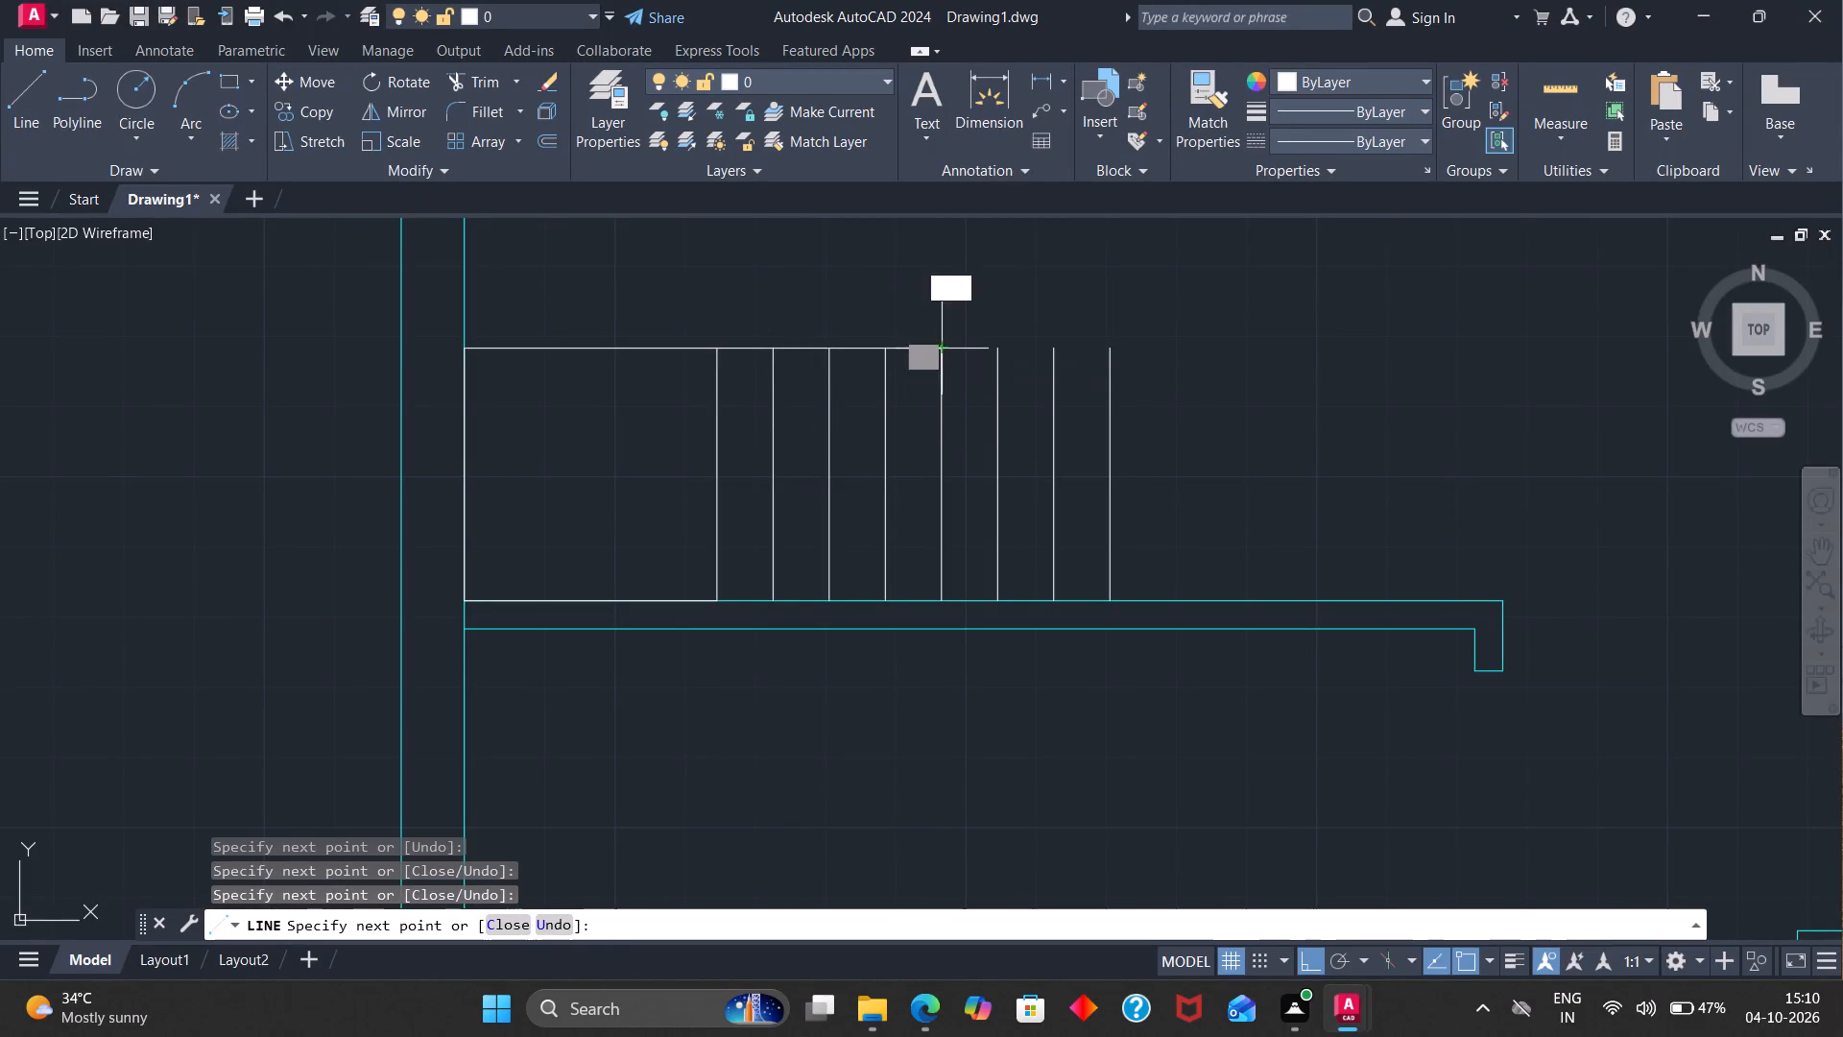
pyautogui.click(996, 346)
pyautogui.click(1051, 351)
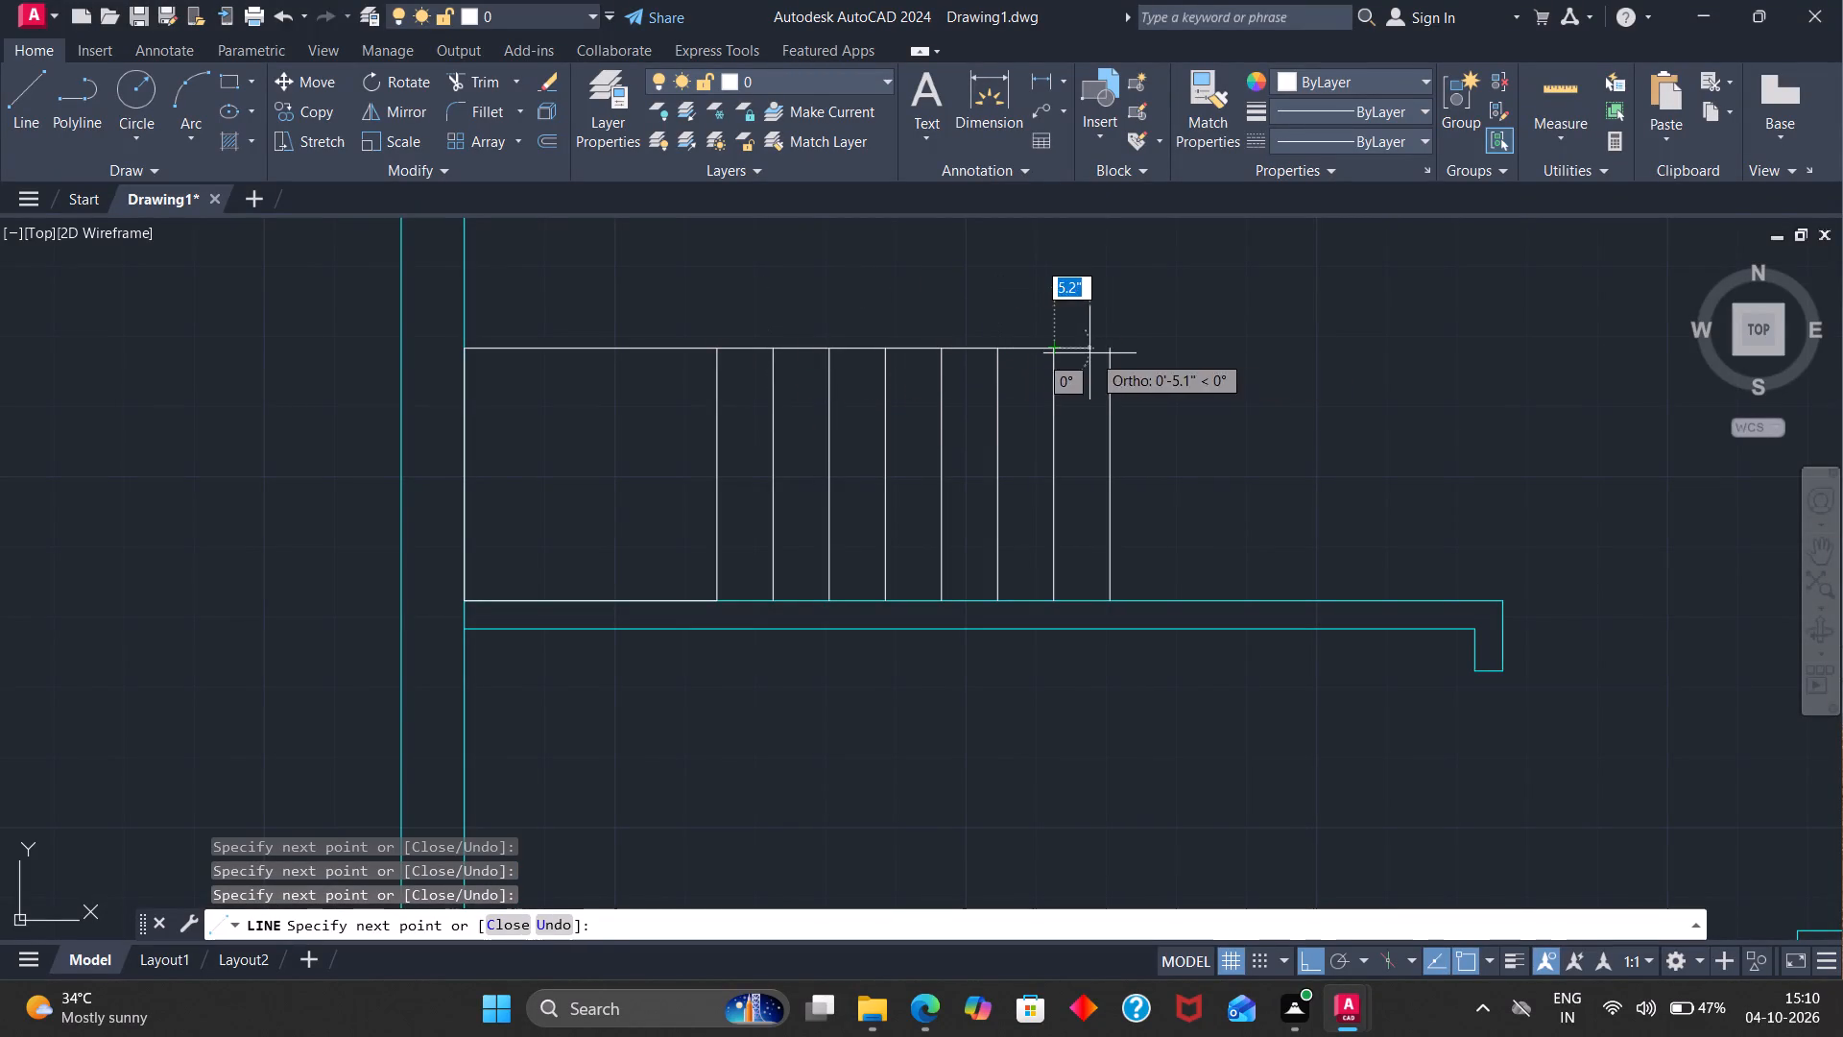
pyautogui.click(1104, 353)
pyautogui.press('Escape')
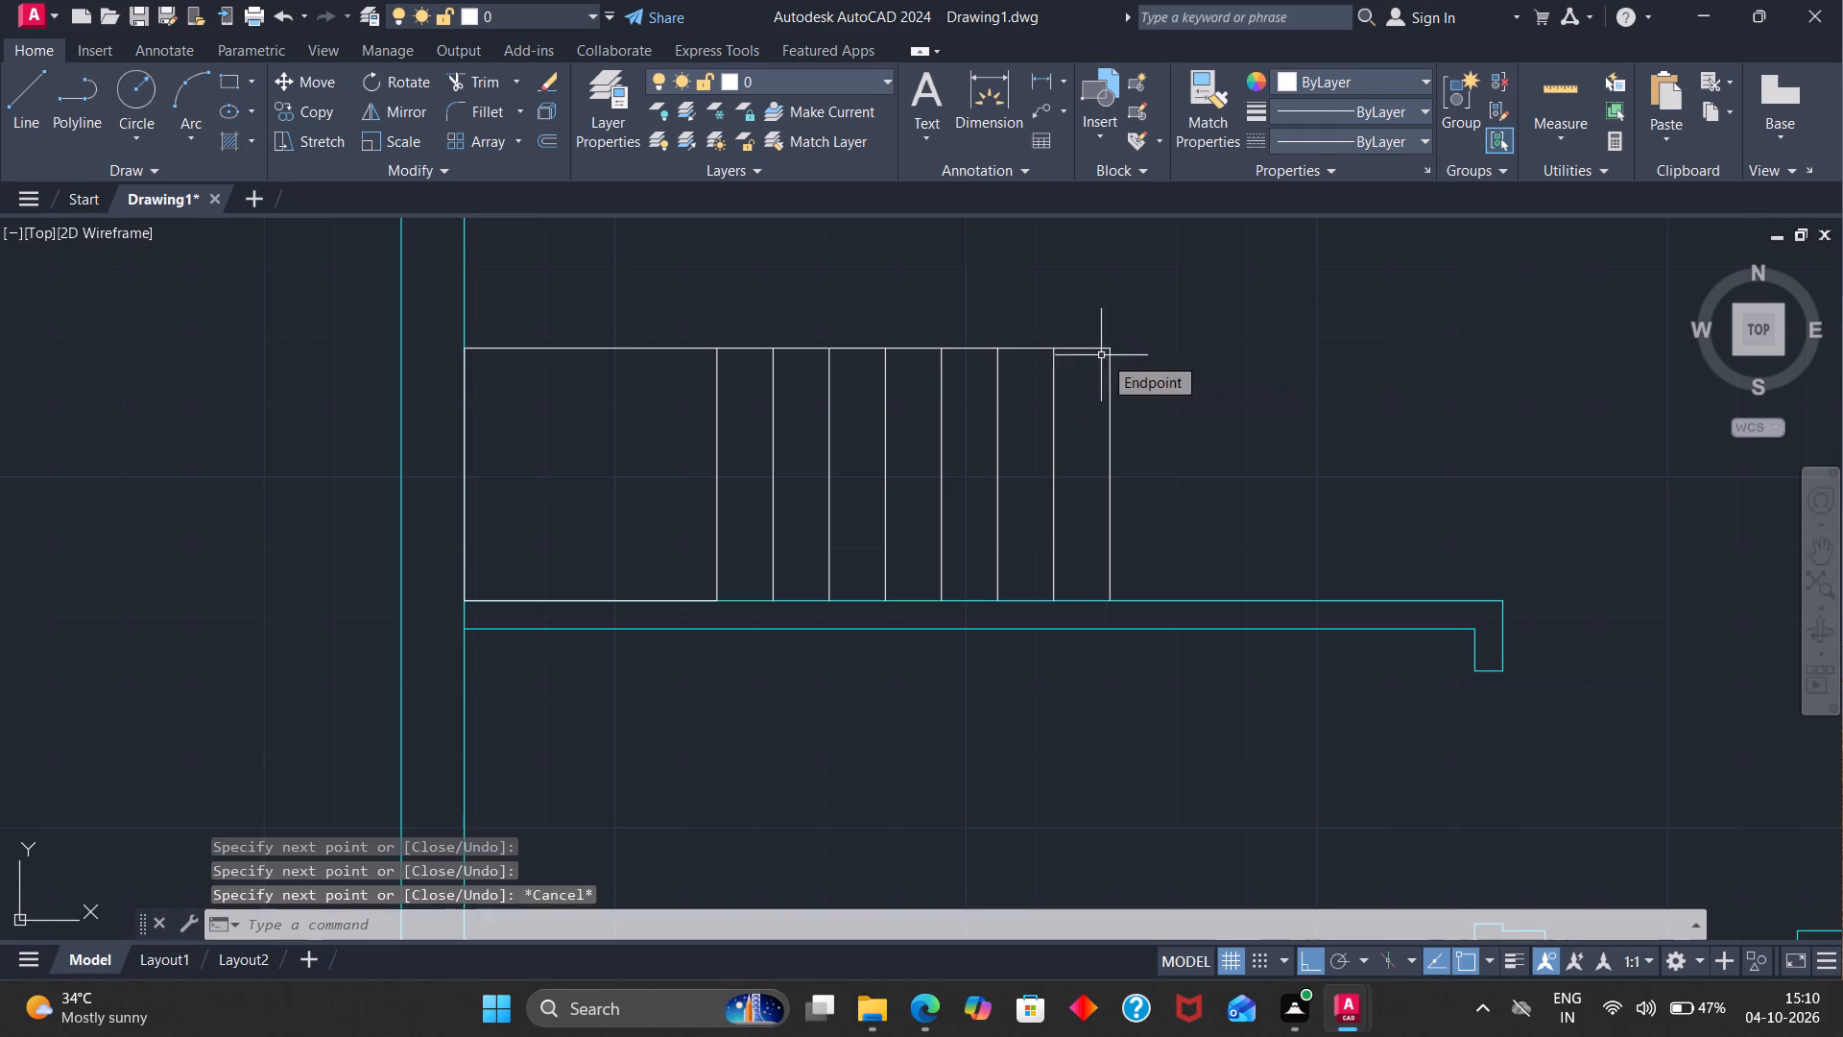
# Draw seven connected line segments across the treads' bottom ends, from the 3' square's bottom-right corner to the last tread.
pyautogui.click(42, 104)
pyautogui.scroll(3, 664, 567)
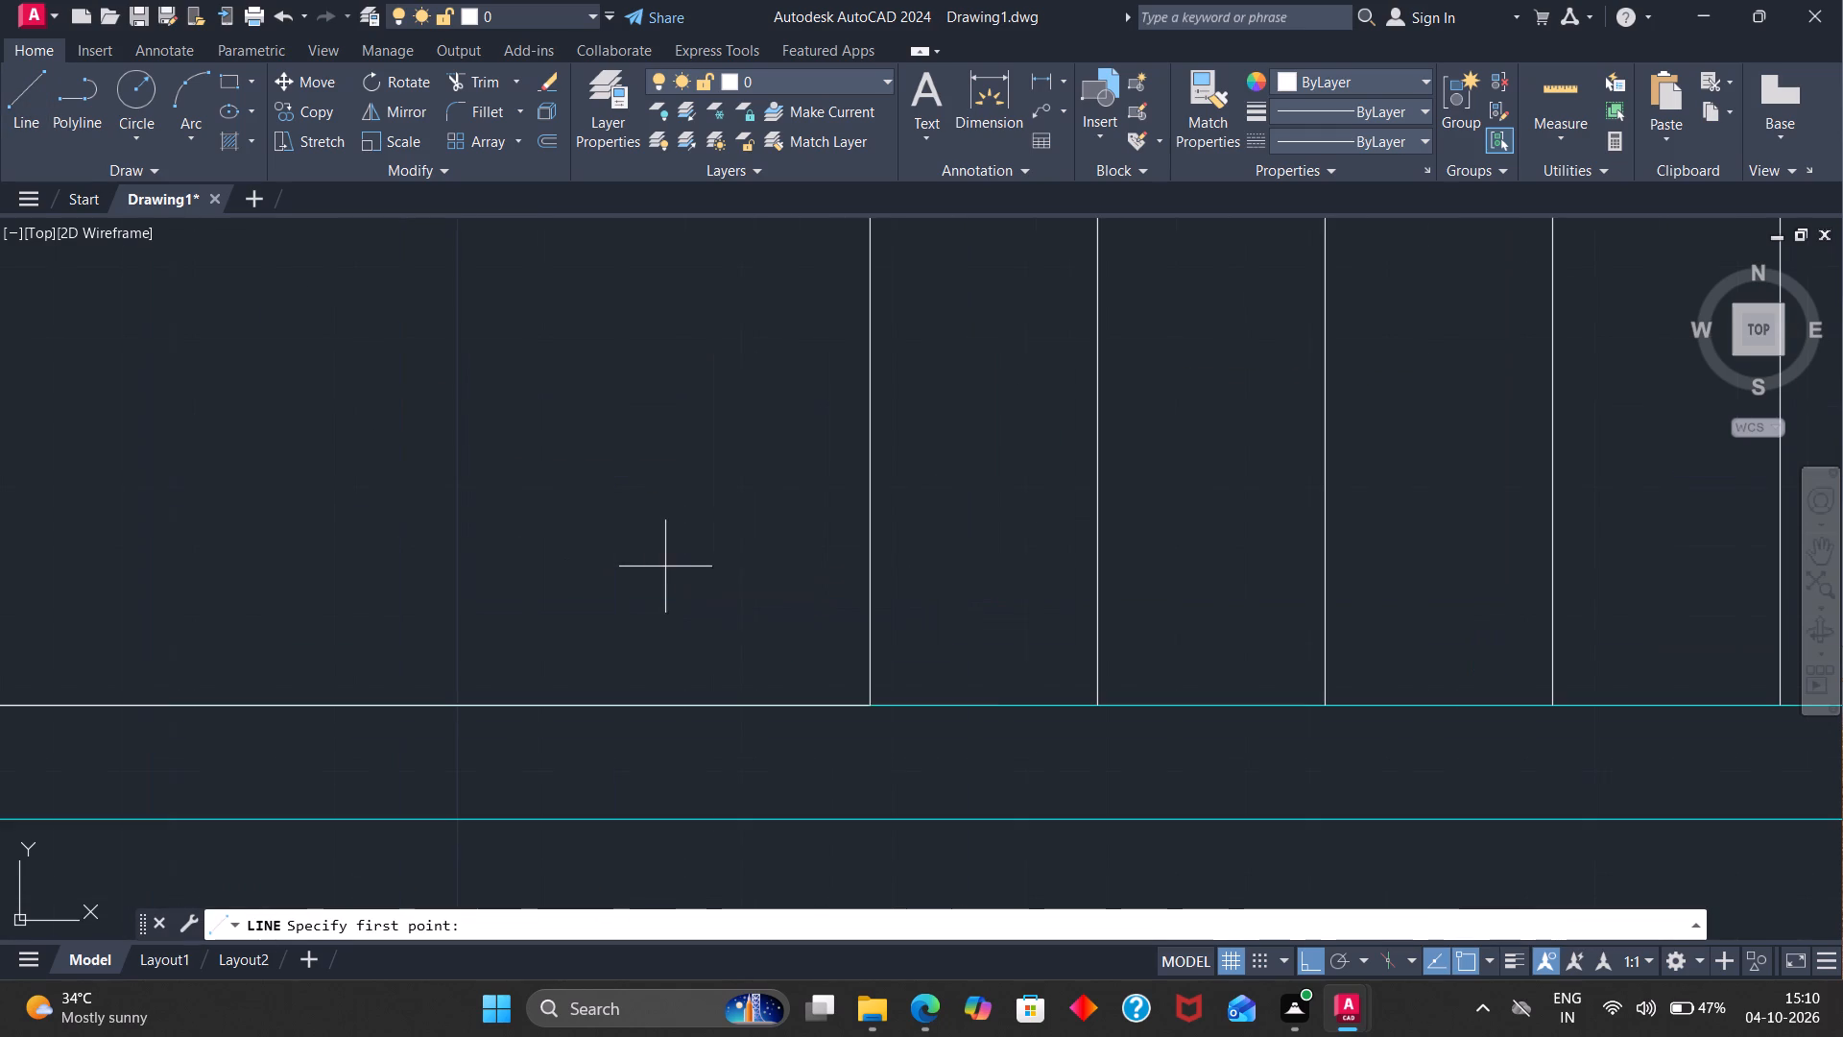
pyautogui.click(875, 705)
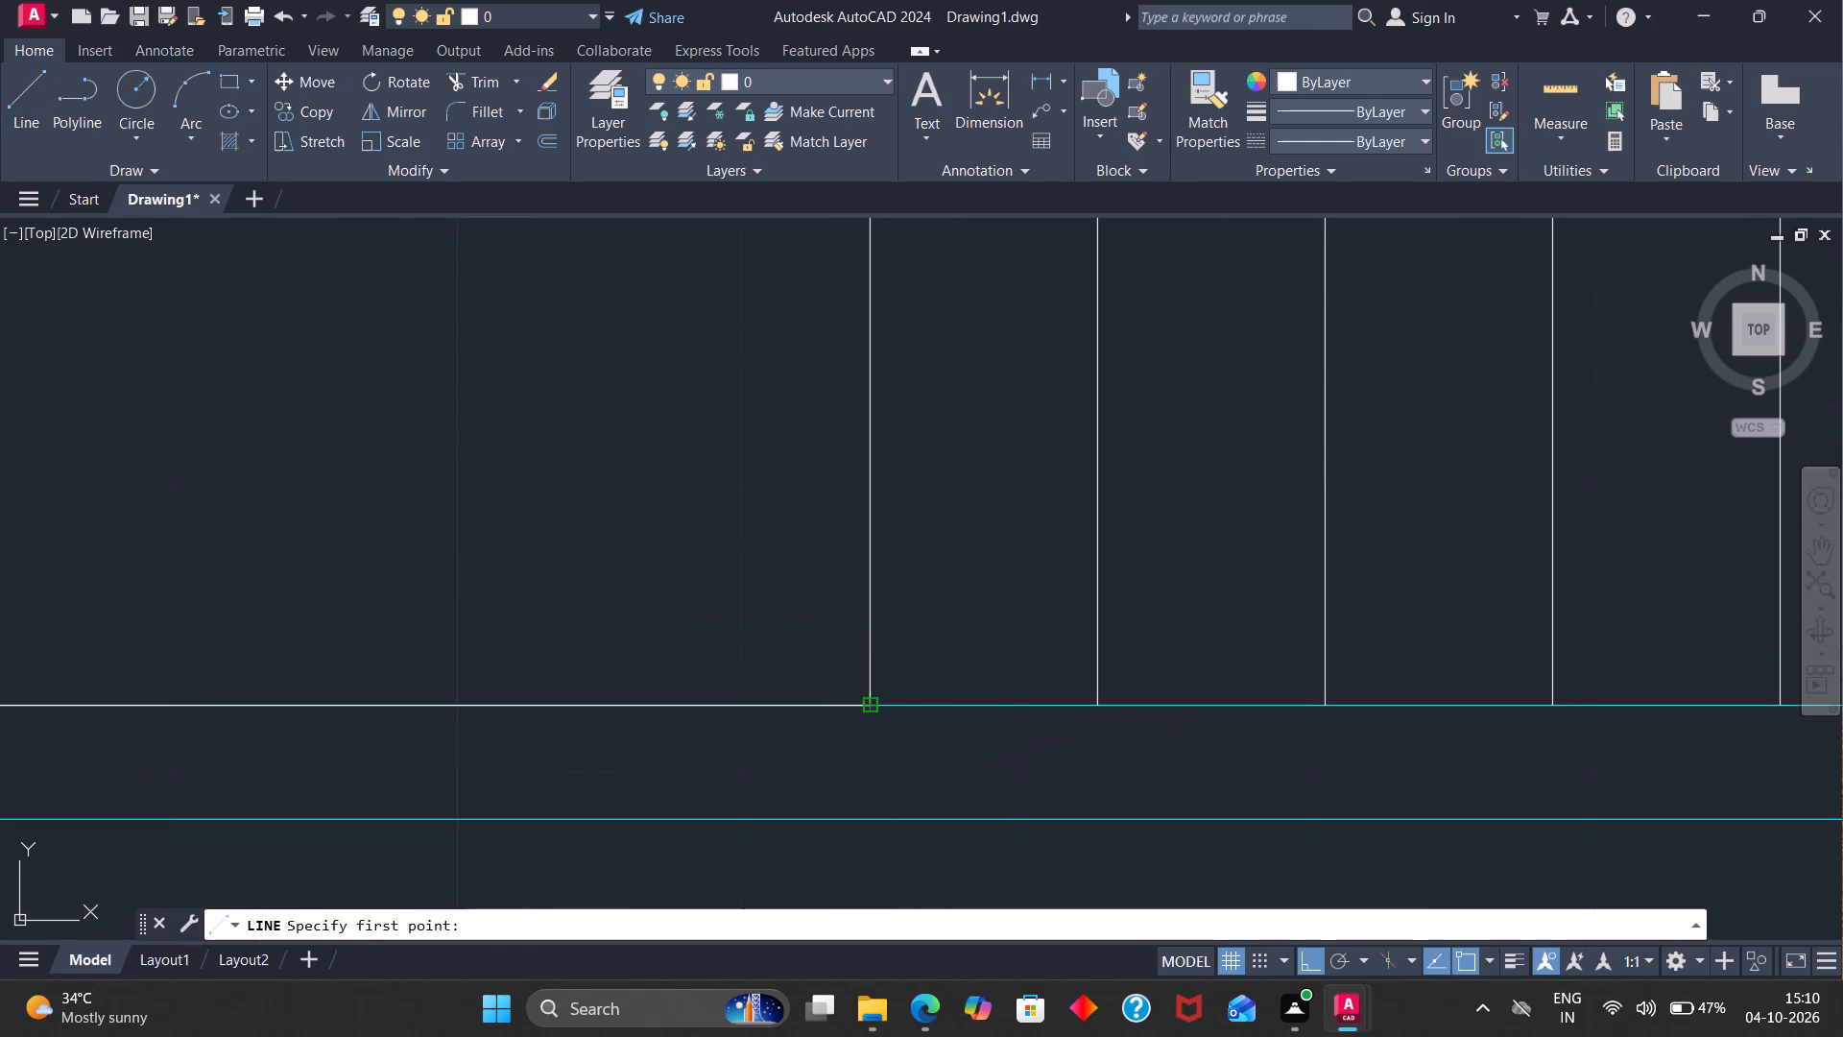
pyautogui.click(1104, 701)
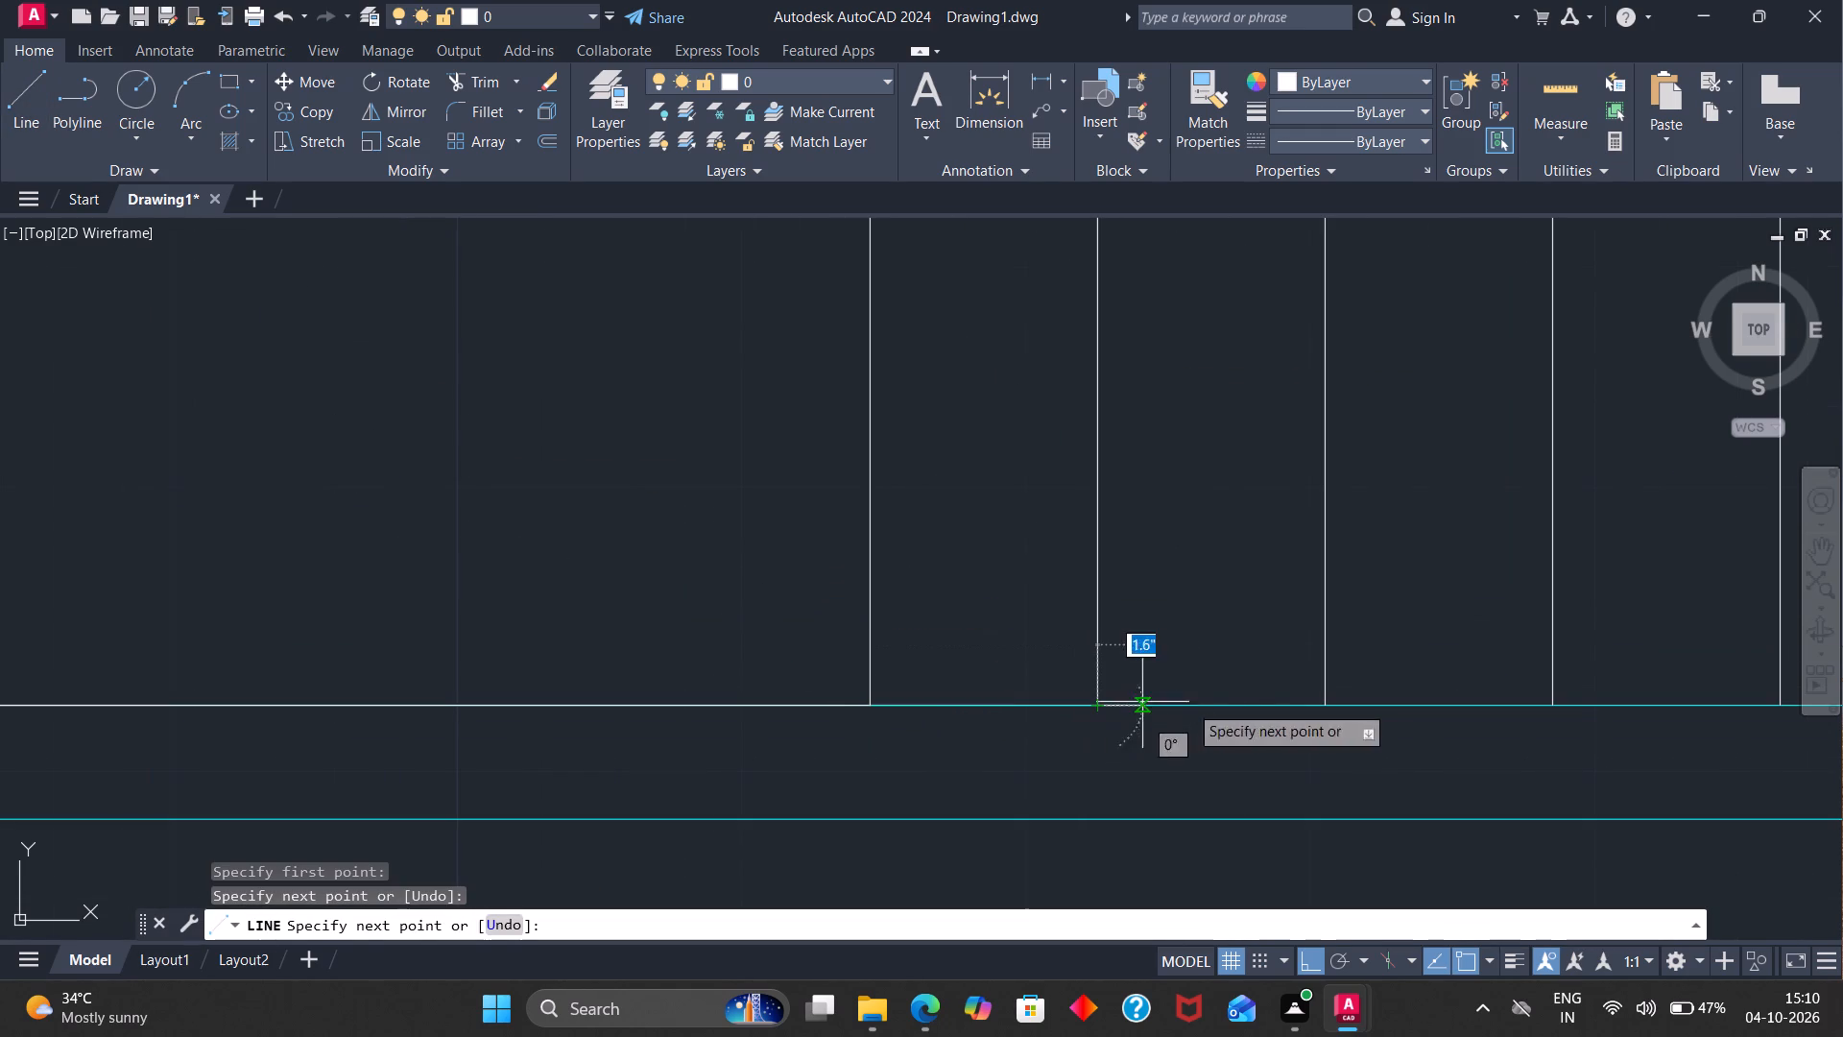
pyautogui.click(1328, 705)
pyautogui.scroll(-1, 1336, 701)
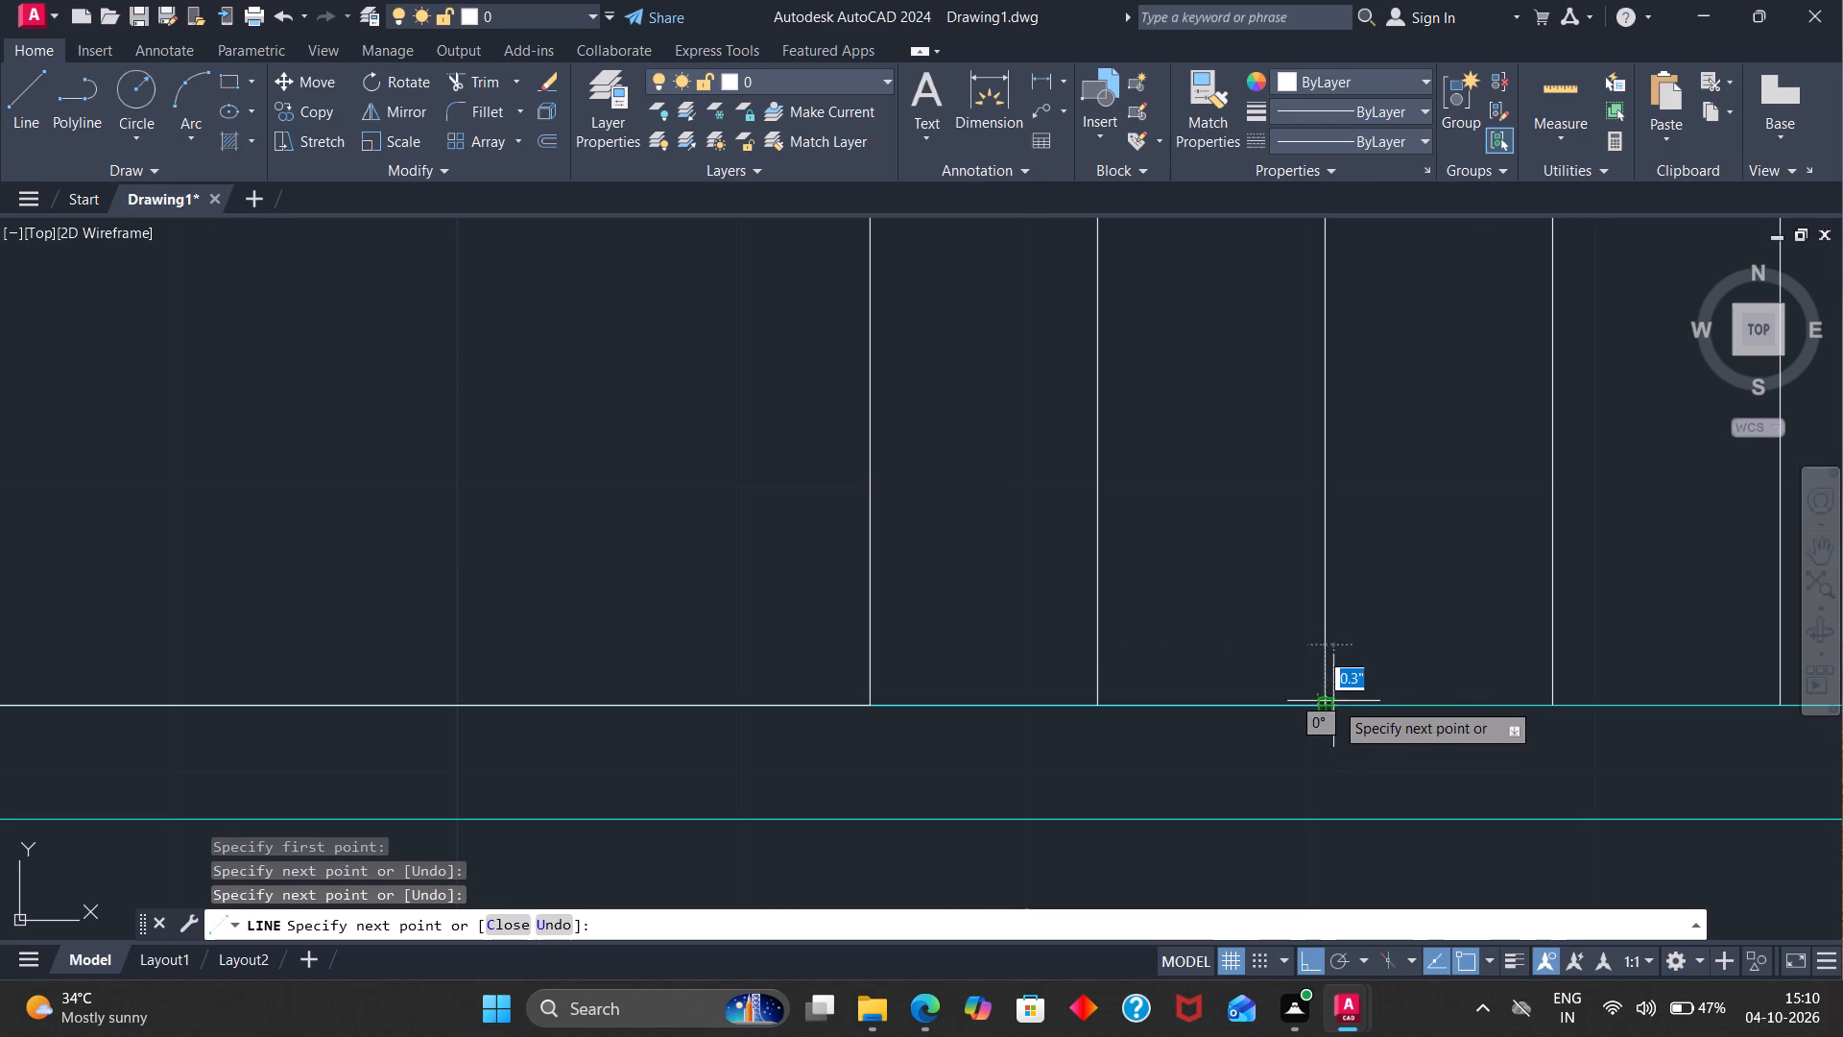
pyautogui.scroll(-1, 1338, 702)
pyautogui.scroll(-2, 1453, 708)
pyautogui.scroll(1, 1459, 703)
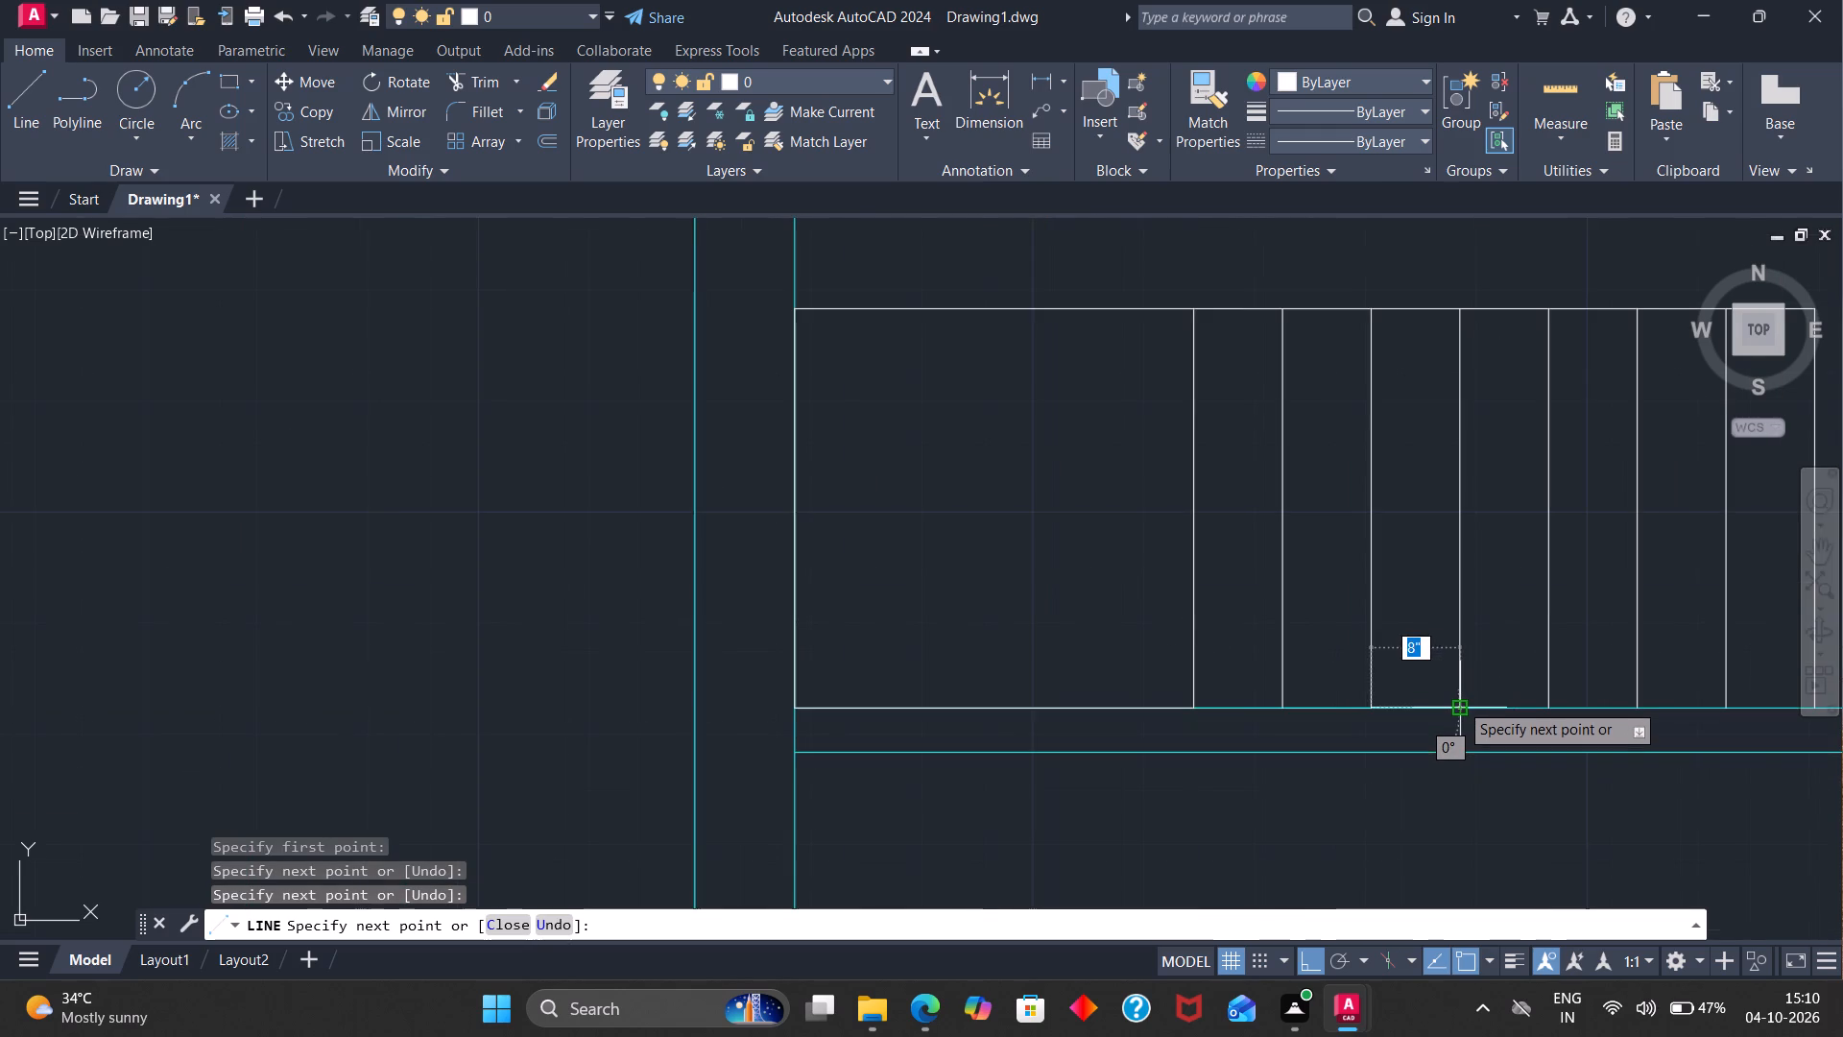
pyautogui.click(1459, 702)
pyautogui.click(1549, 703)
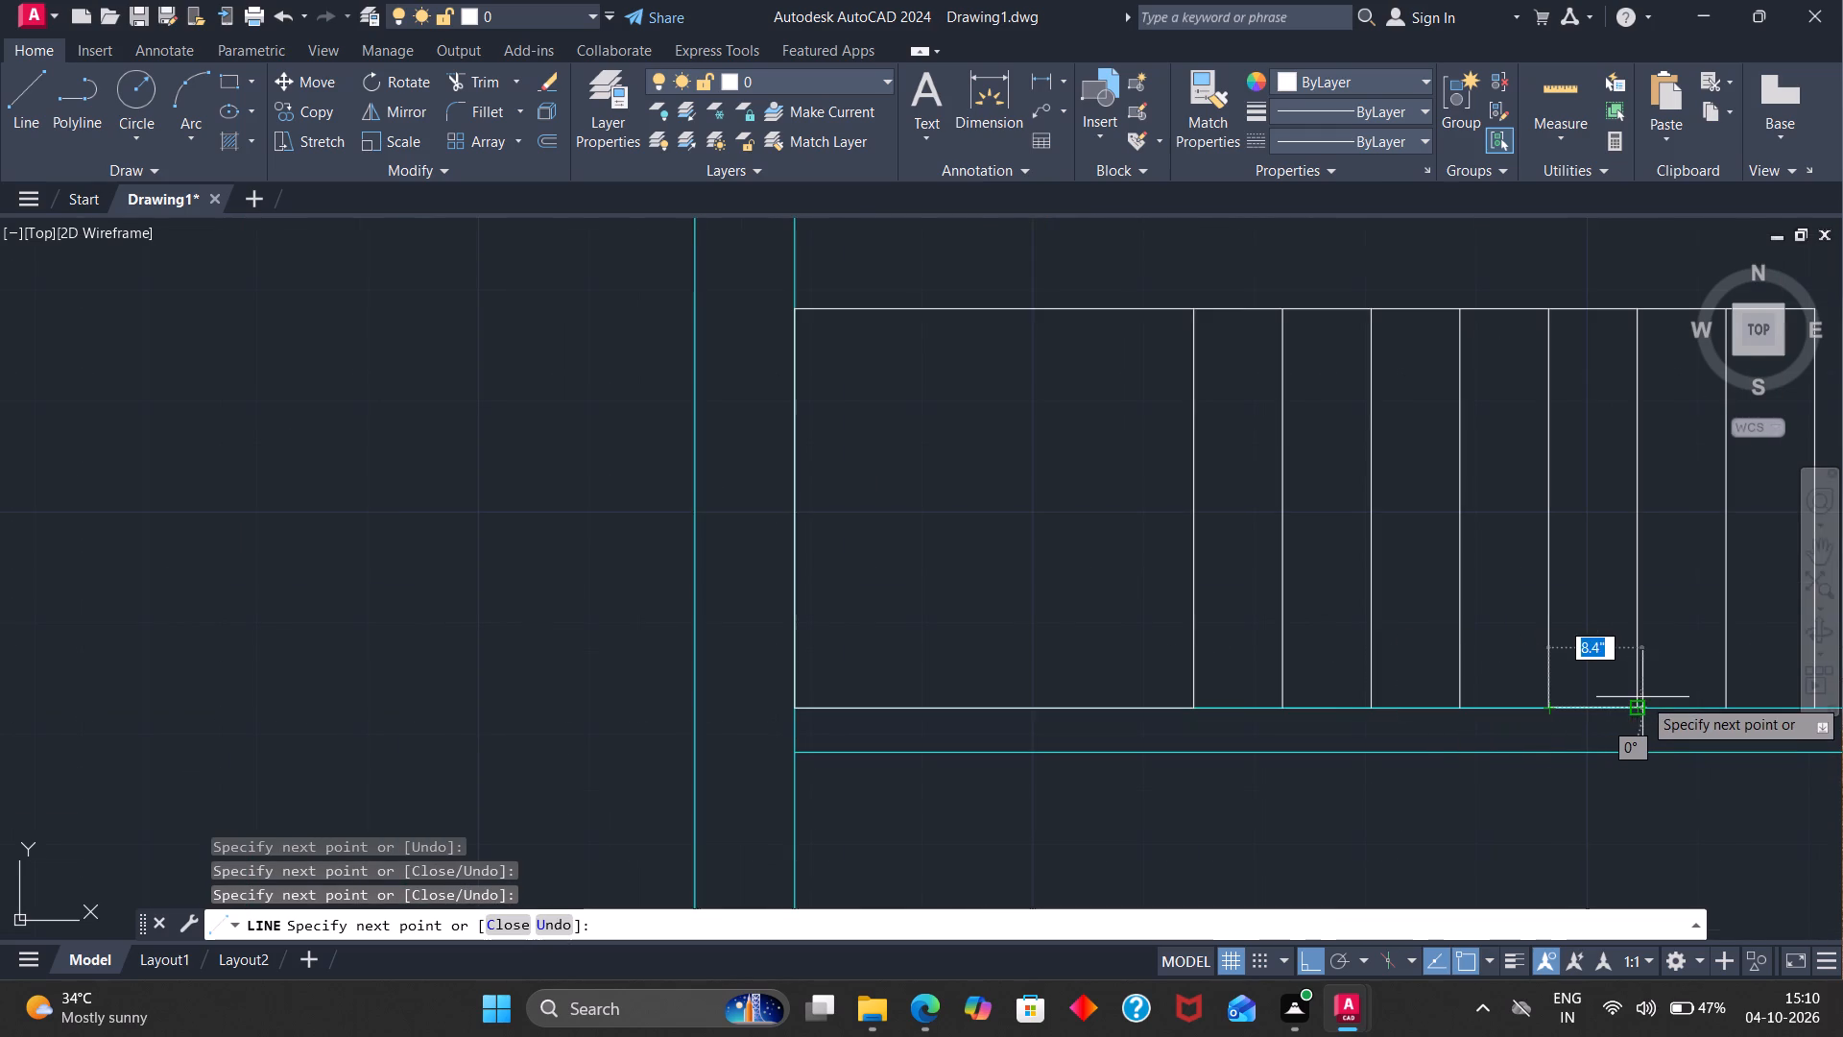
pyautogui.click(1639, 707)
pyautogui.scroll(-2, 1703, 701)
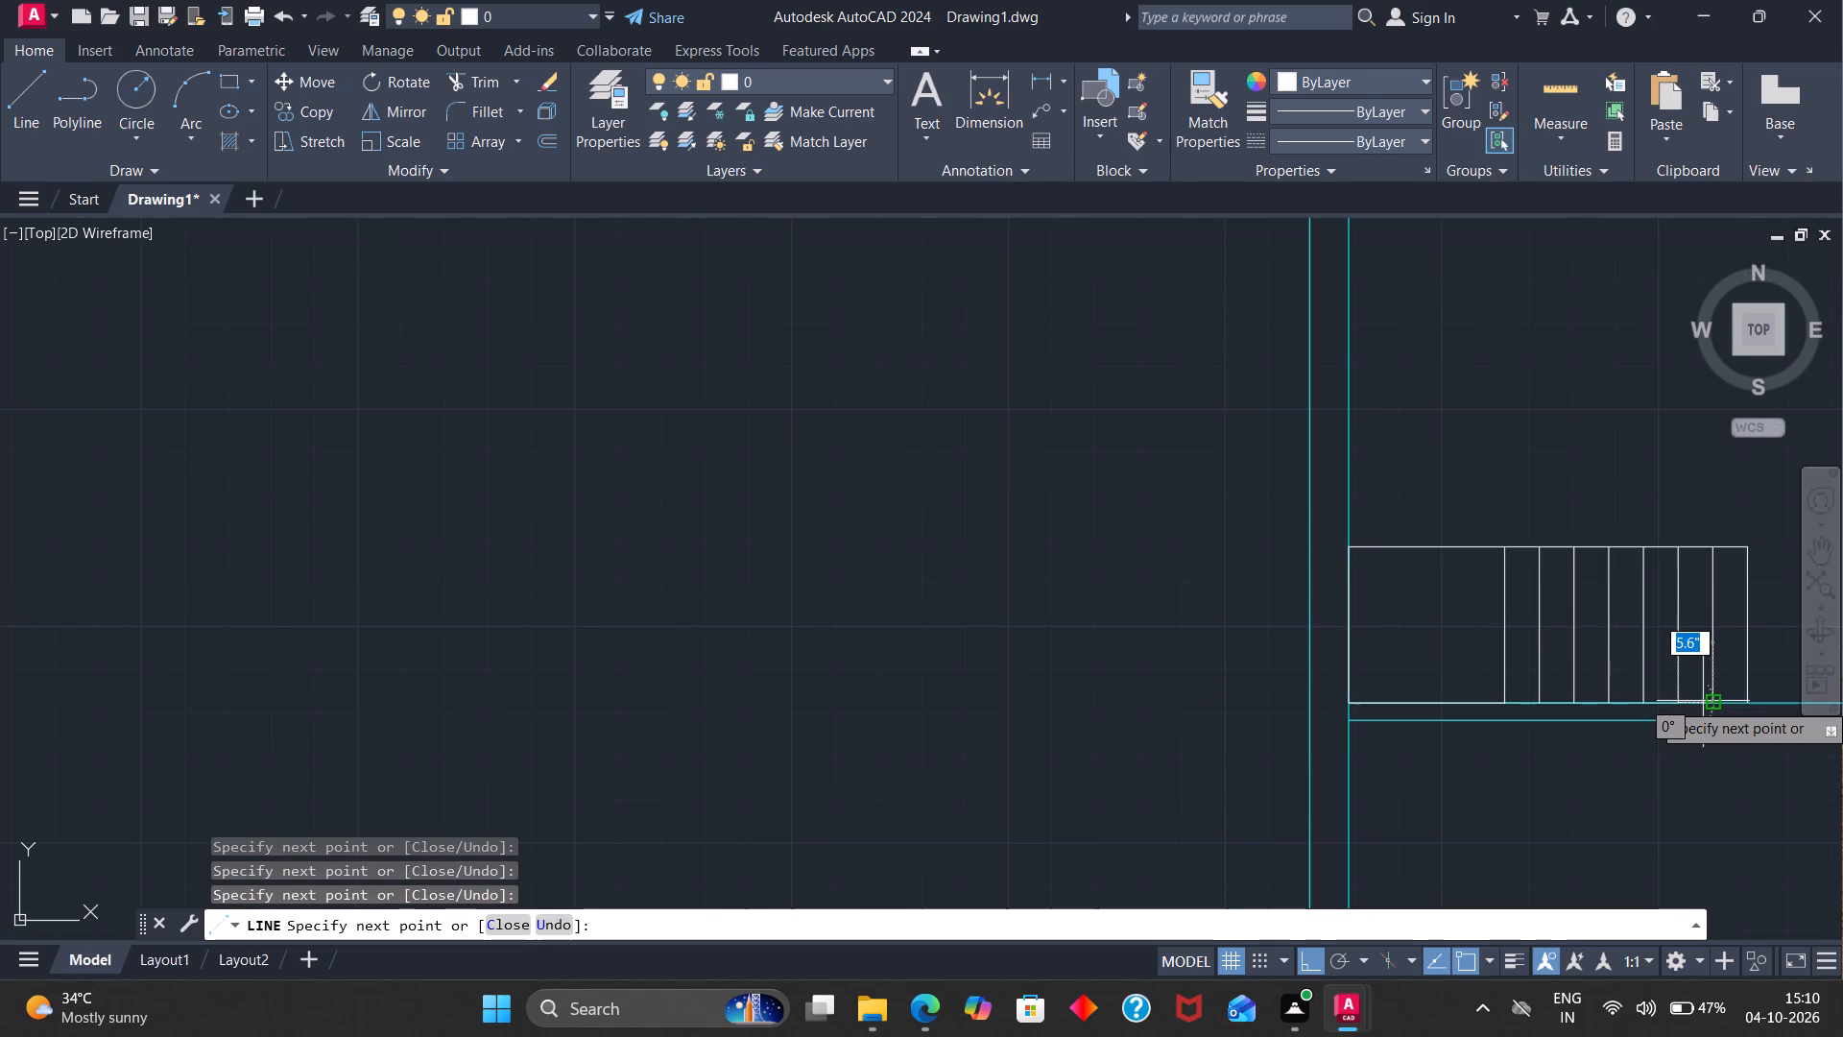
pyautogui.scroll(3, 1703, 701)
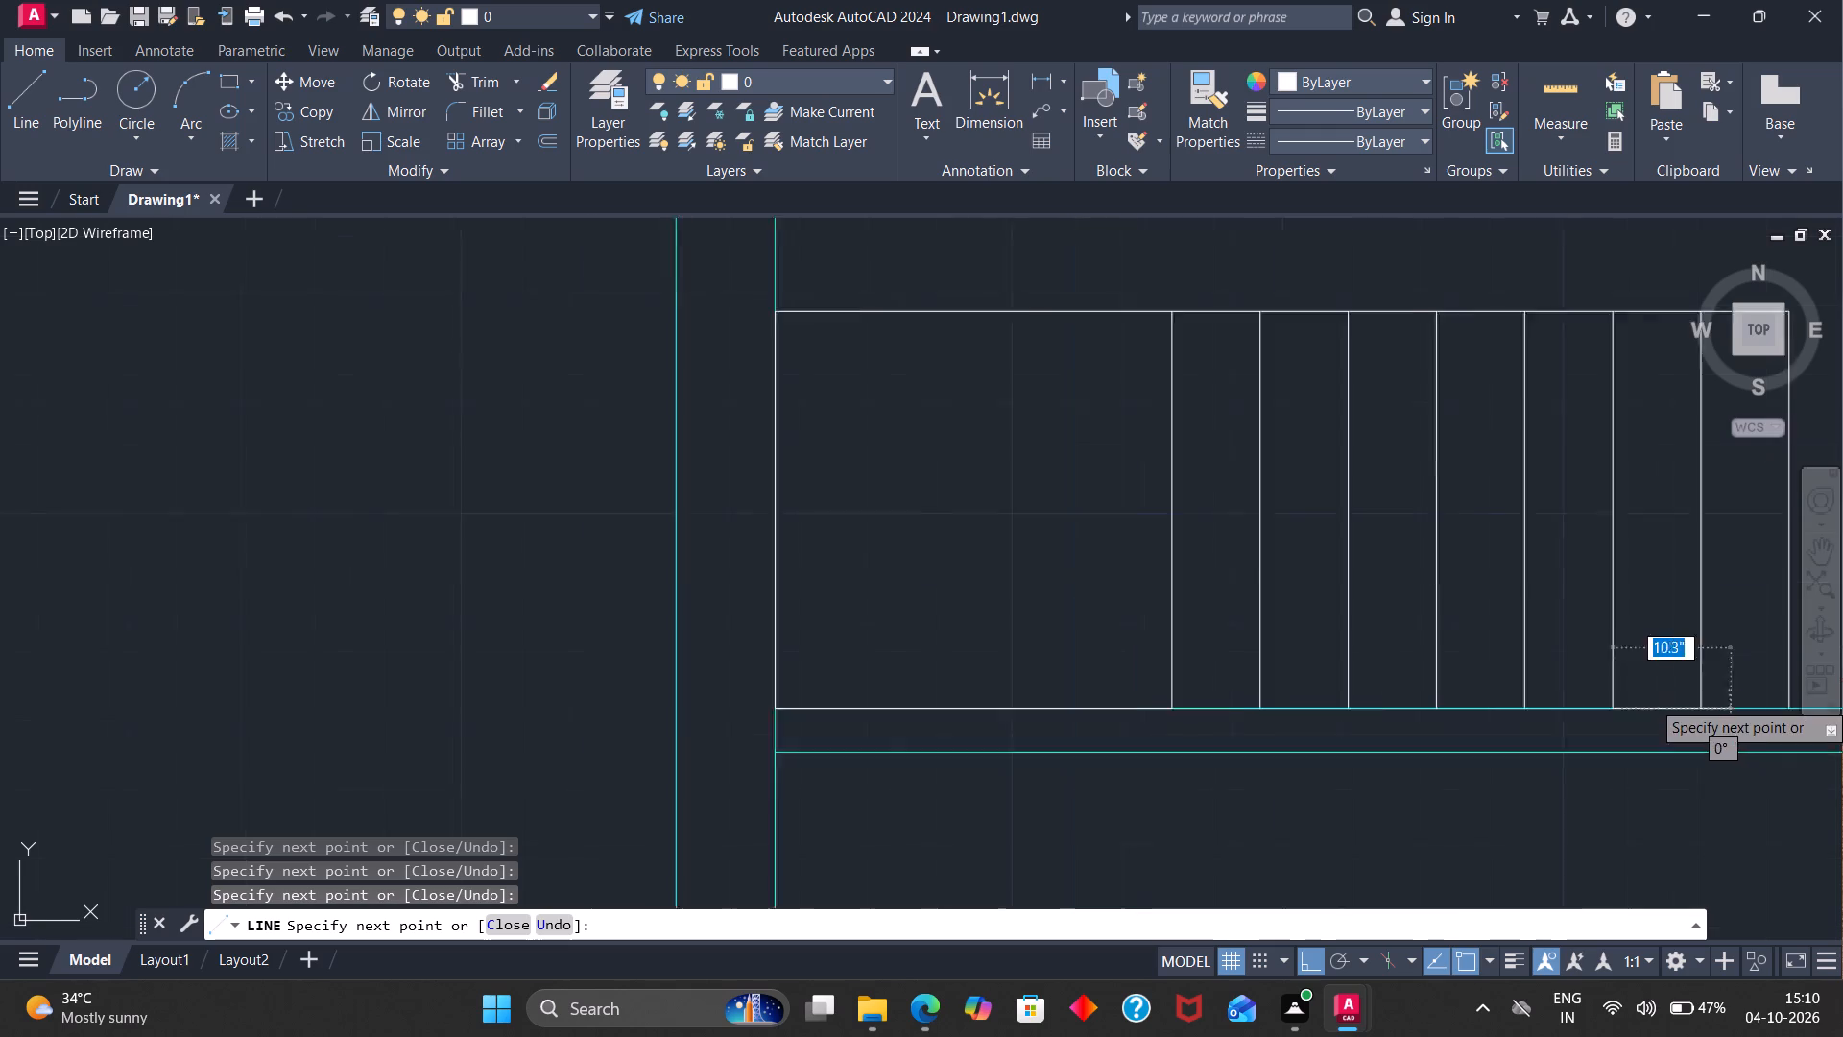
pyautogui.click(1682, 716)
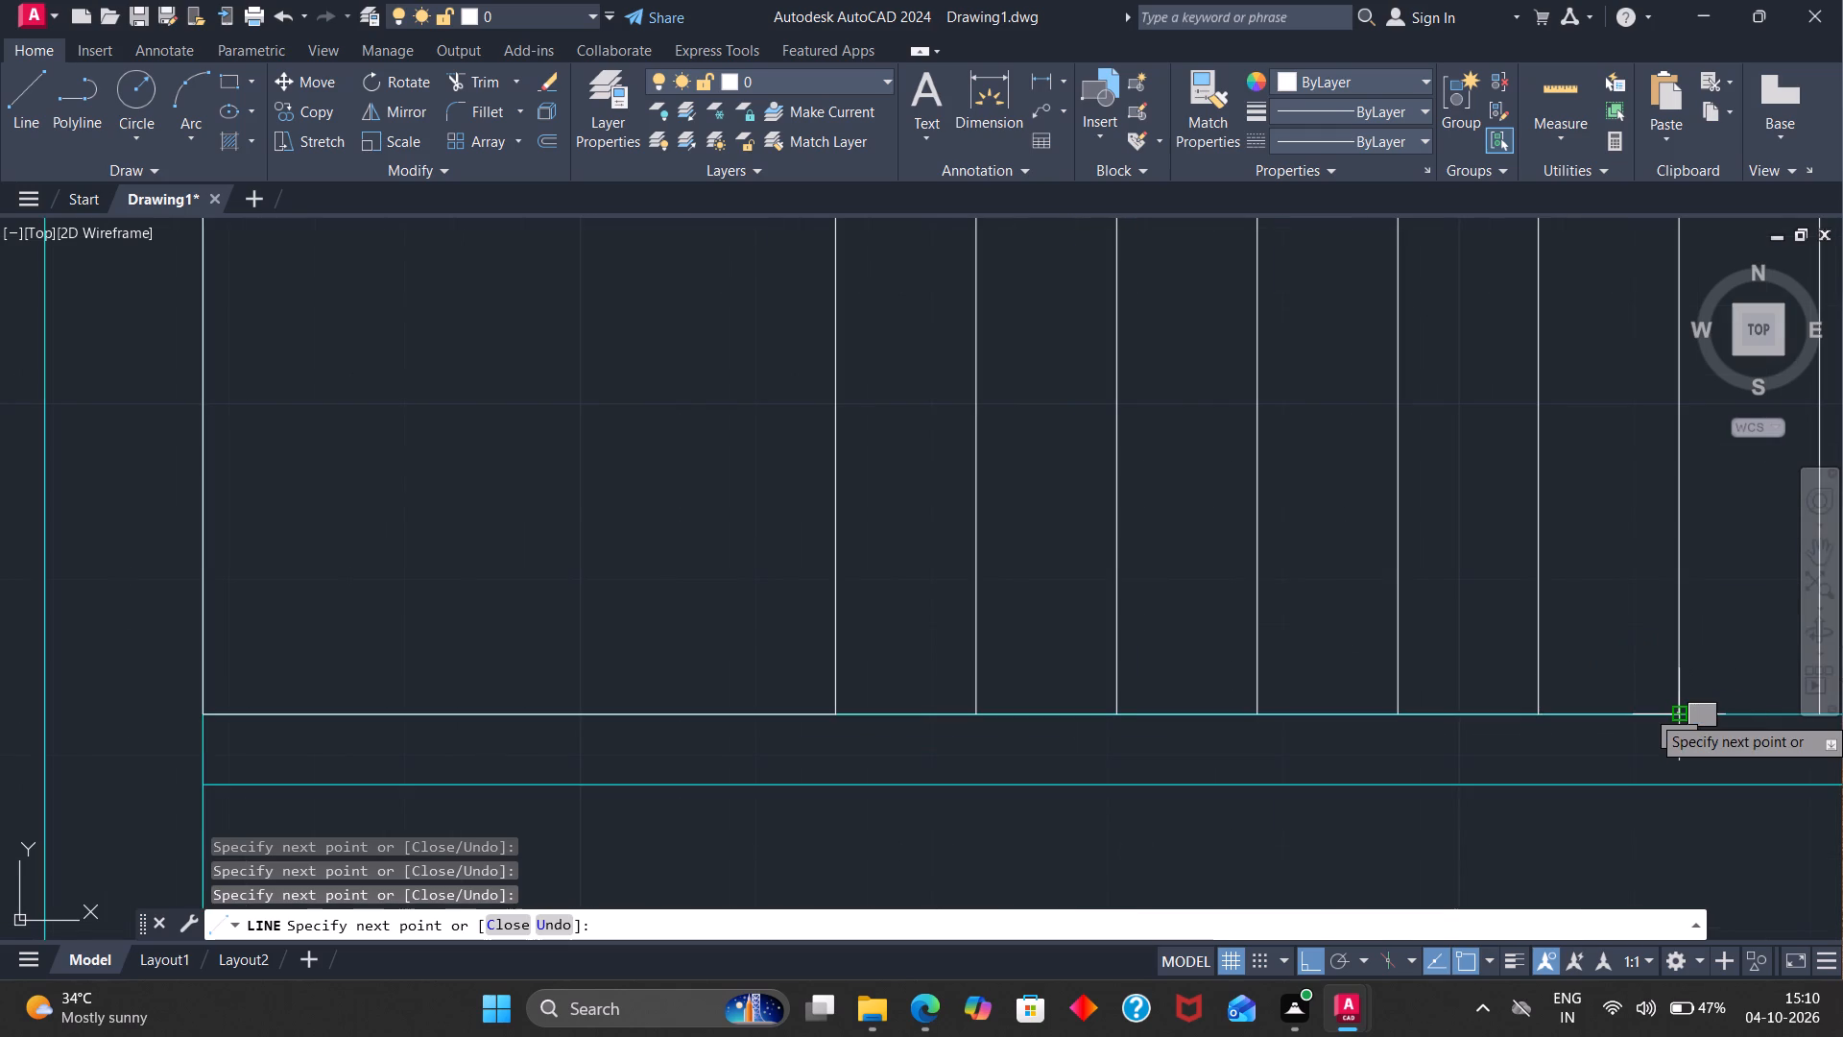
pyautogui.scroll(-3, 1683, 714)
pyautogui.scroll(3, 1750, 719)
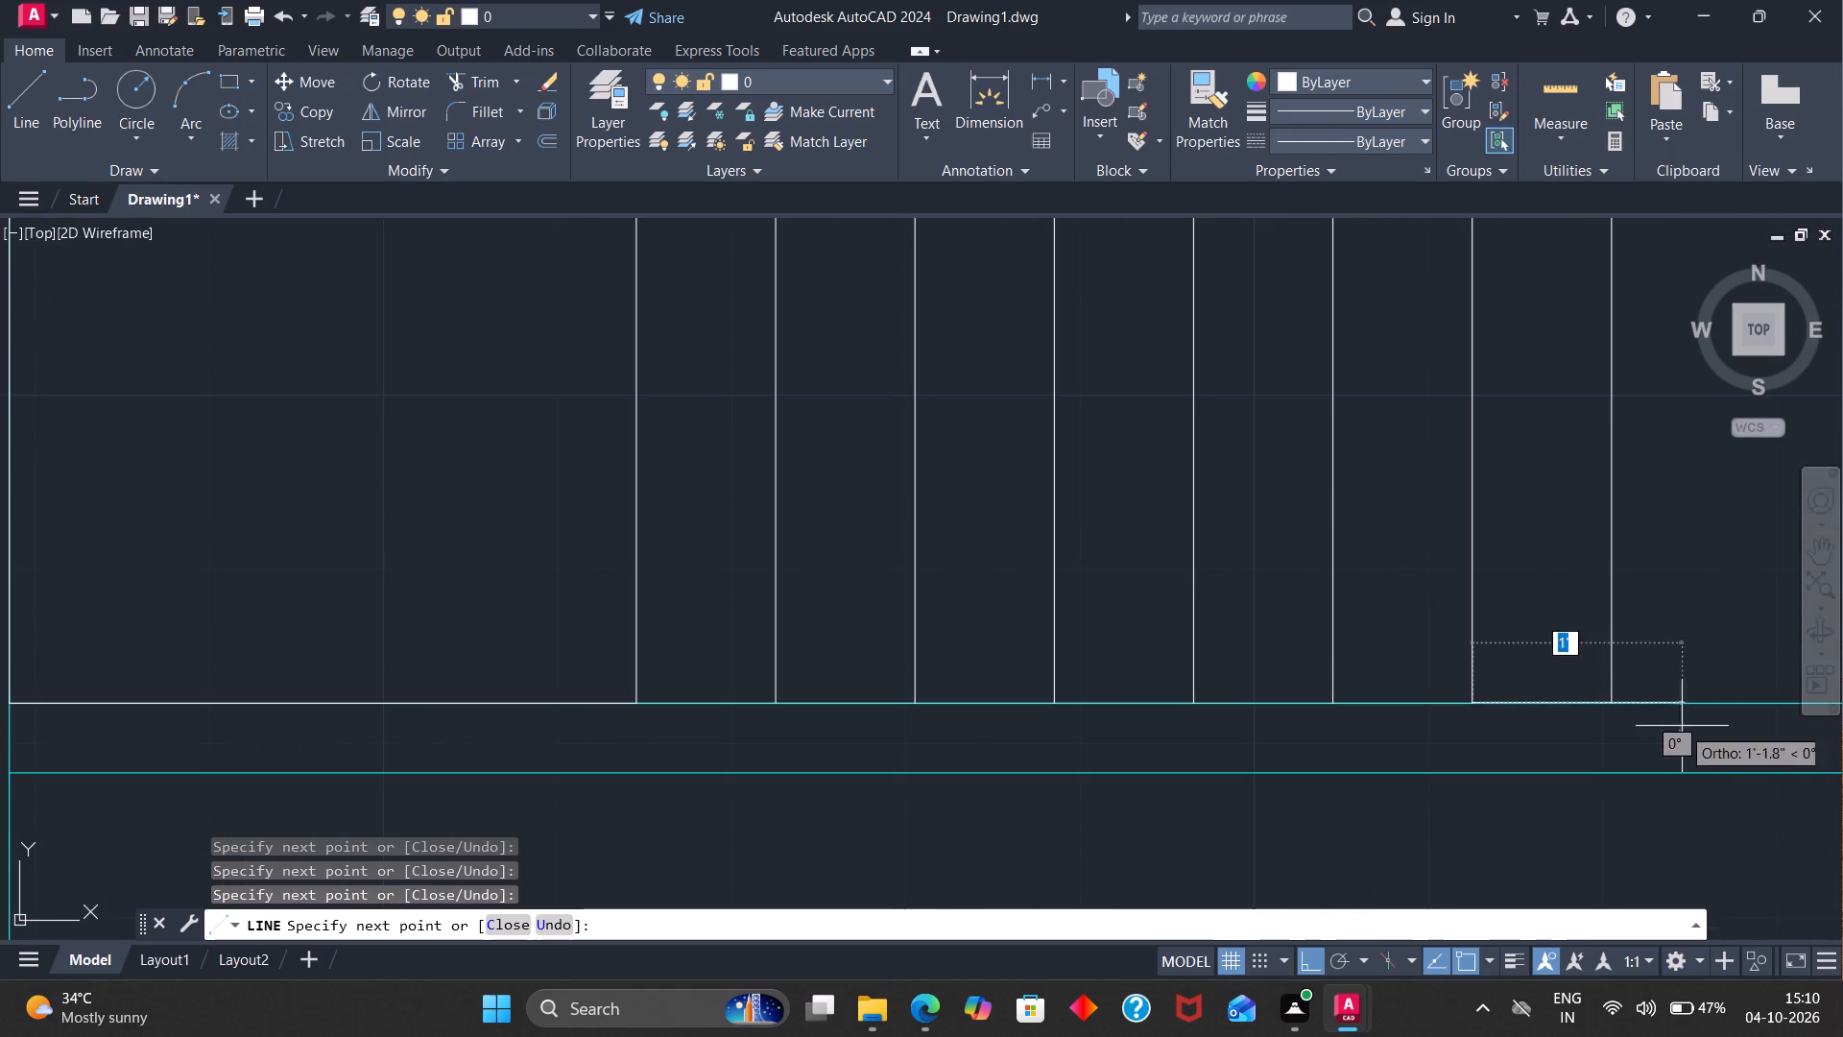
pyautogui.click(1617, 709)
pyautogui.press('Escape')
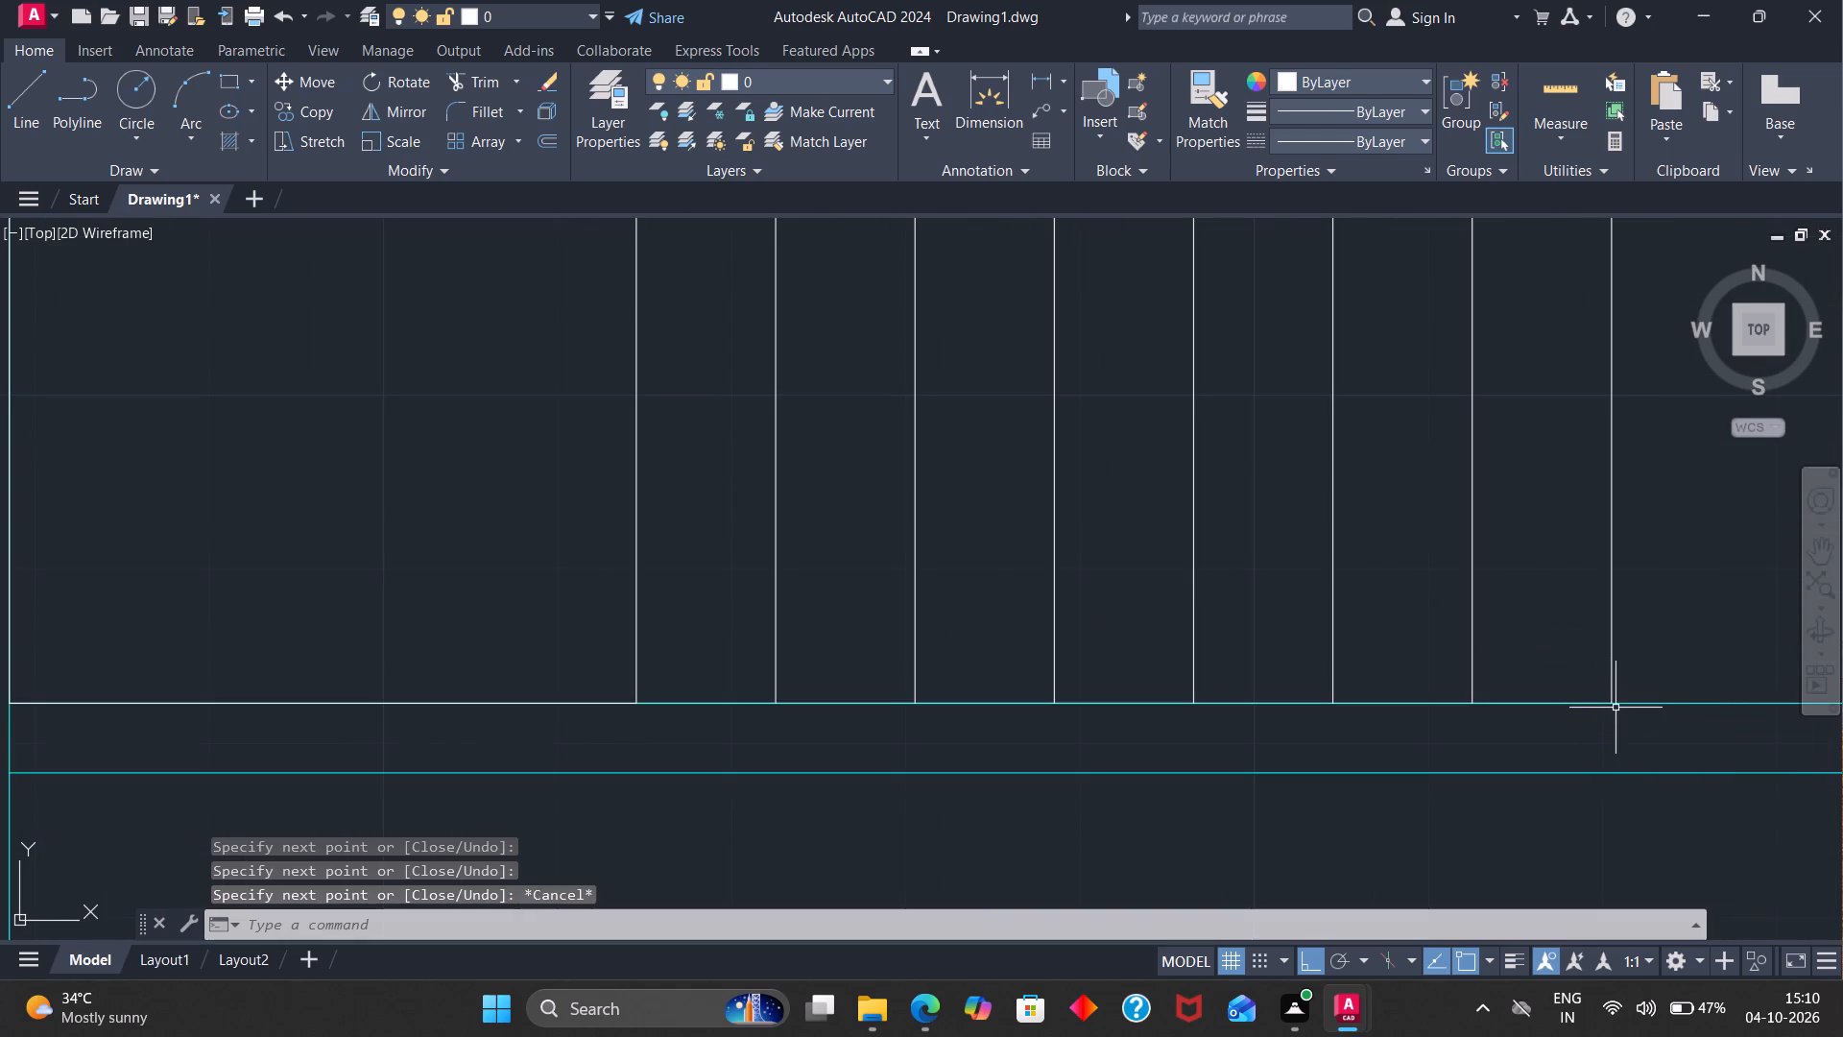
# Group the eight vertical tread lines, including the landing's shared edge, with the seven top and seven bottom edge segments.
pyautogui.scroll(-3, 845, 573)
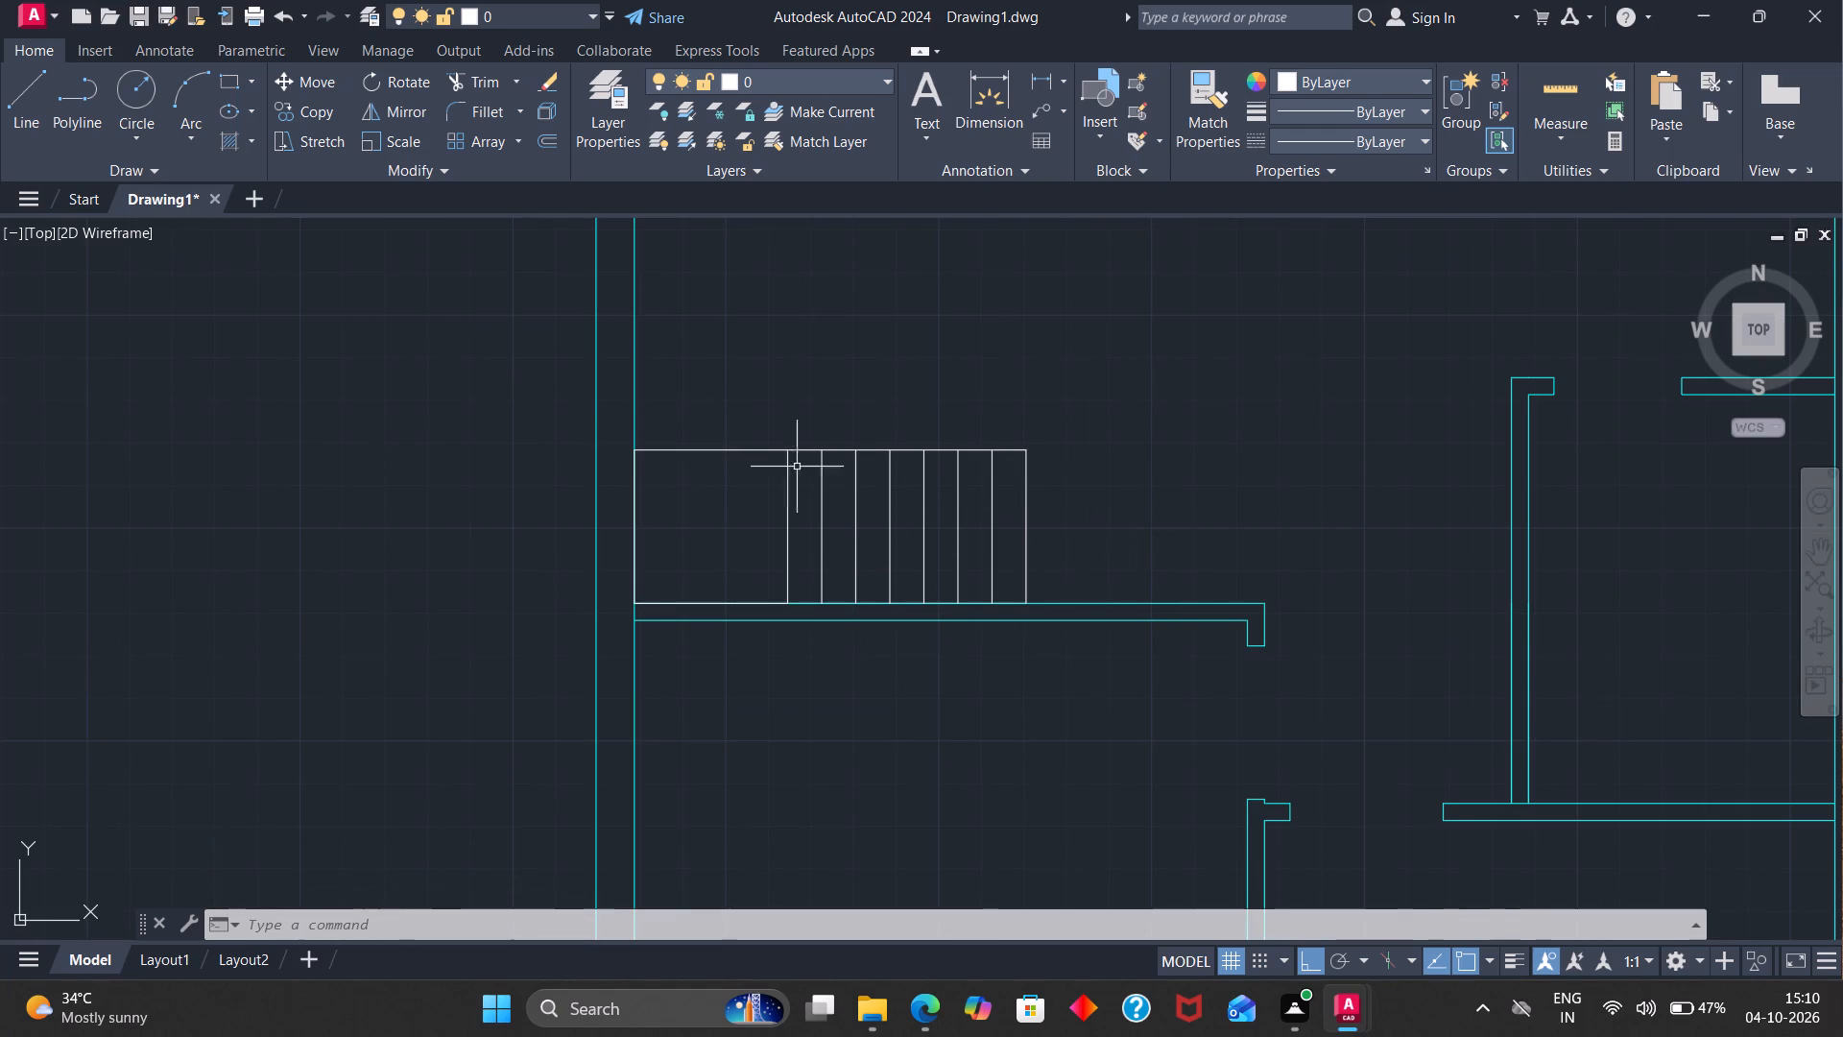
pyautogui.scroll(4, 725, 437)
pyautogui.scroll(-3, 882, 487)
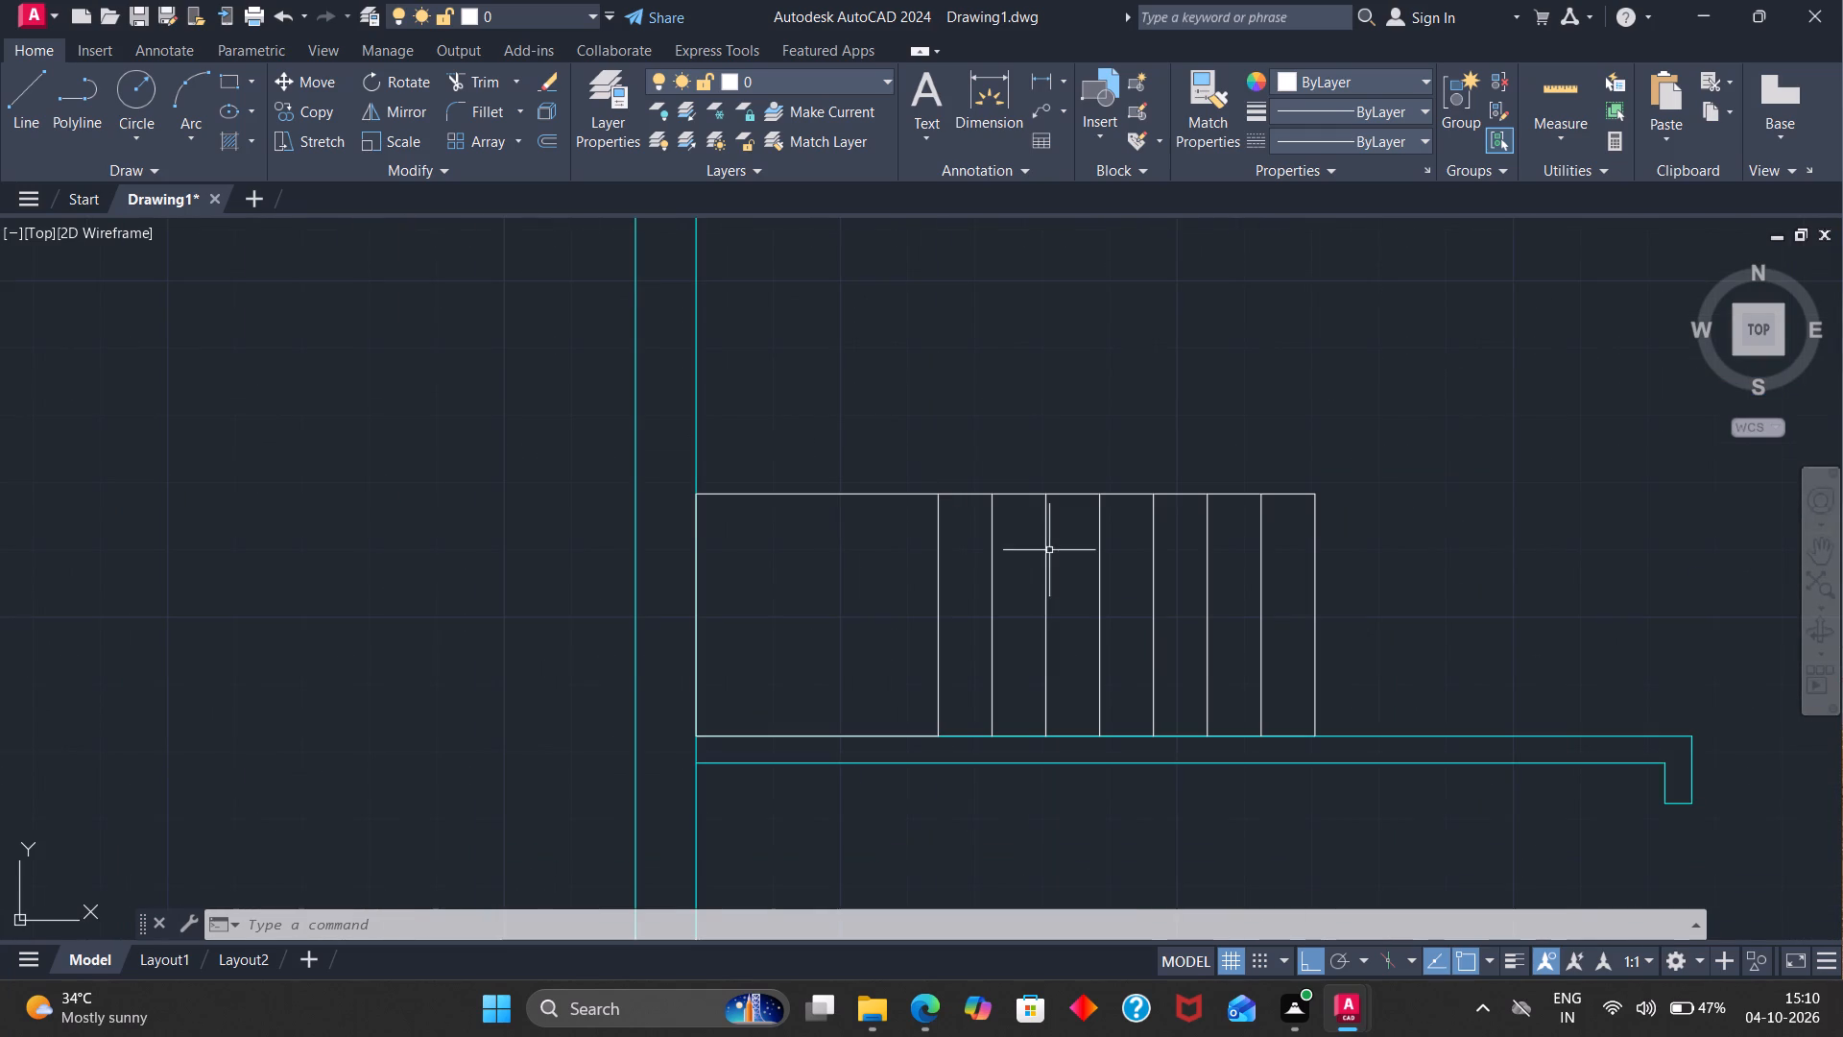
pyautogui.scroll(4, 946, 505)
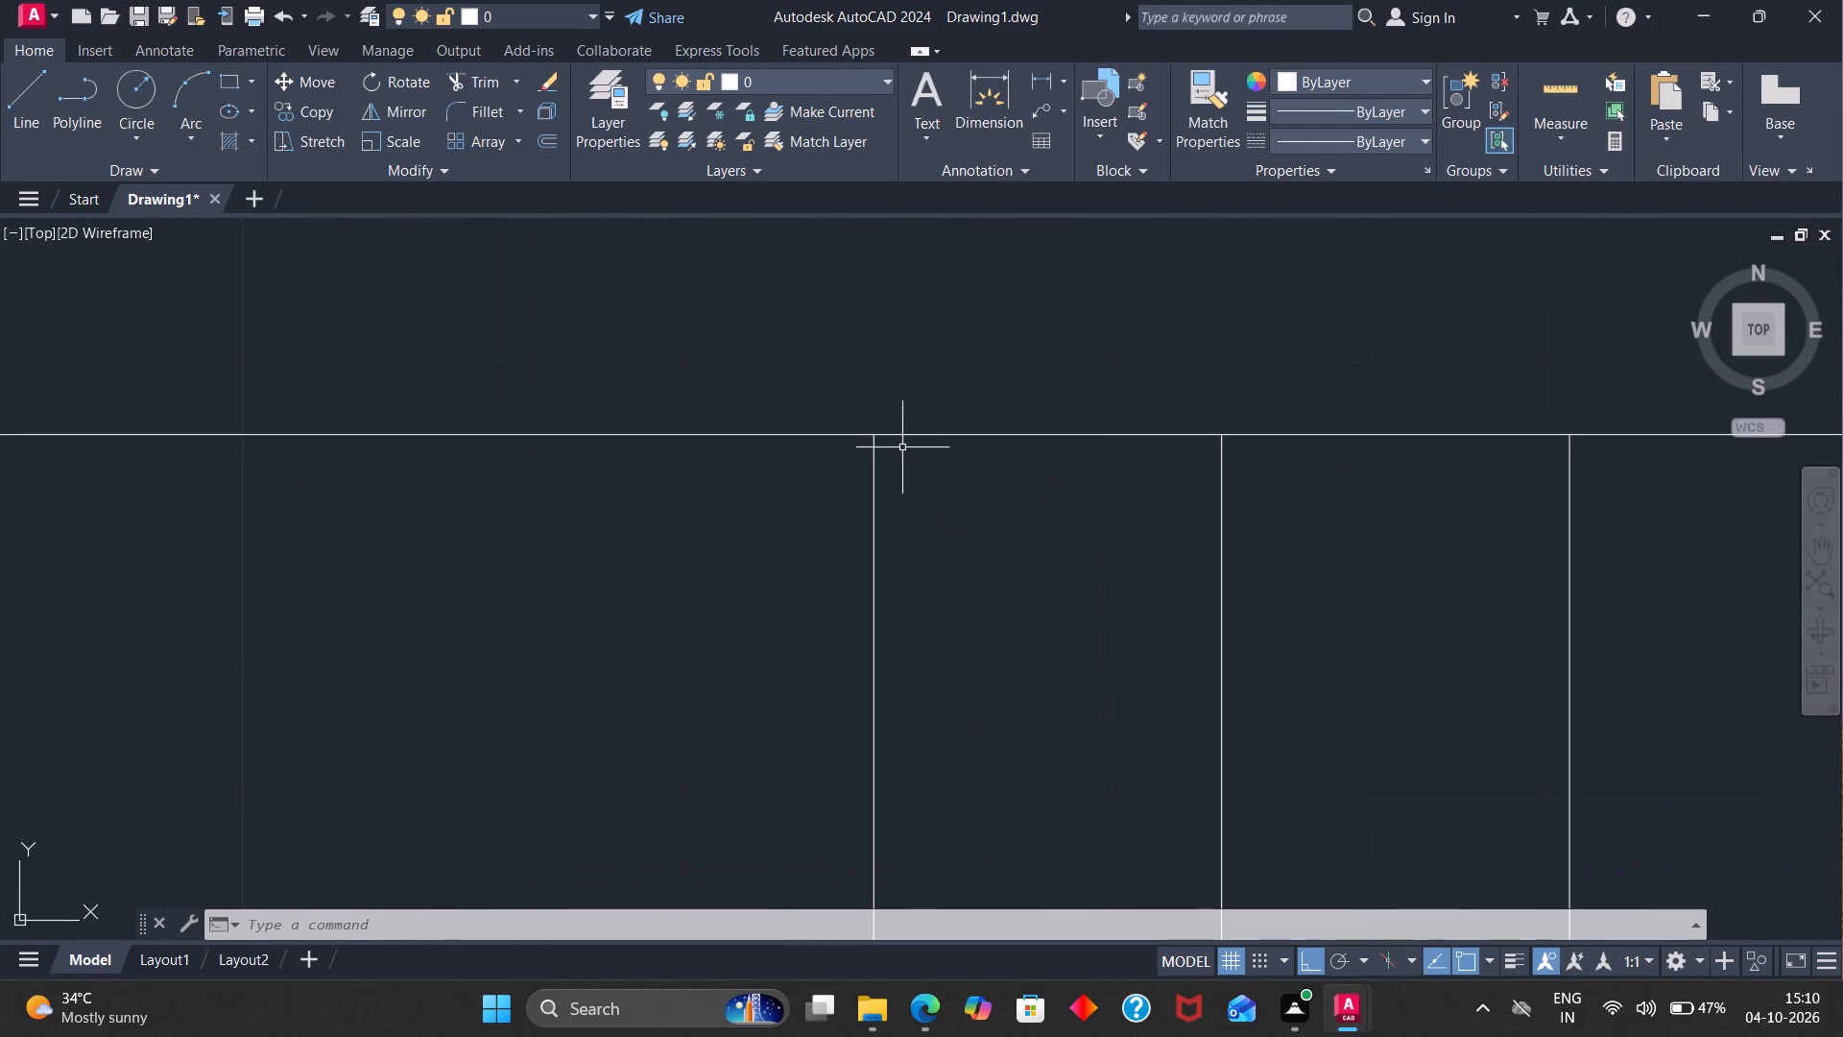
pyautogui.click(900, 434)
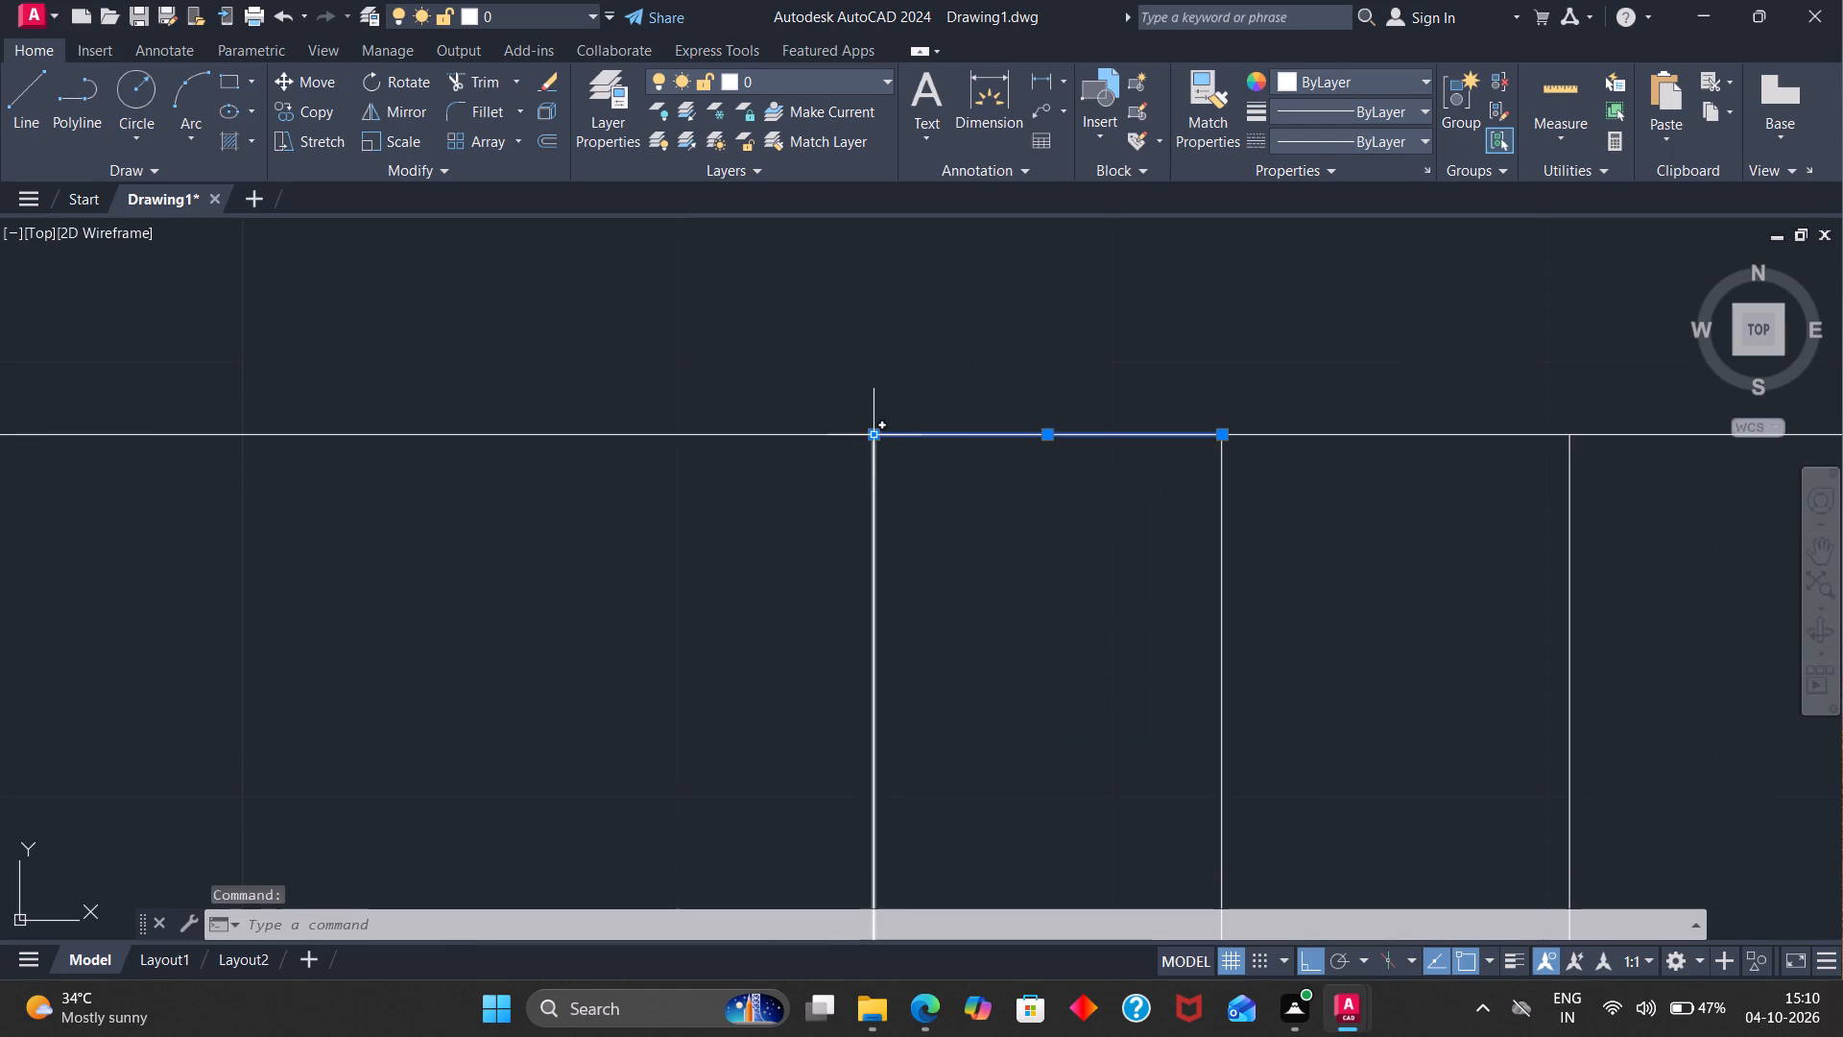
pyautogui.click(876, 470)
pyautogui.scroll(-4, 885, 483)
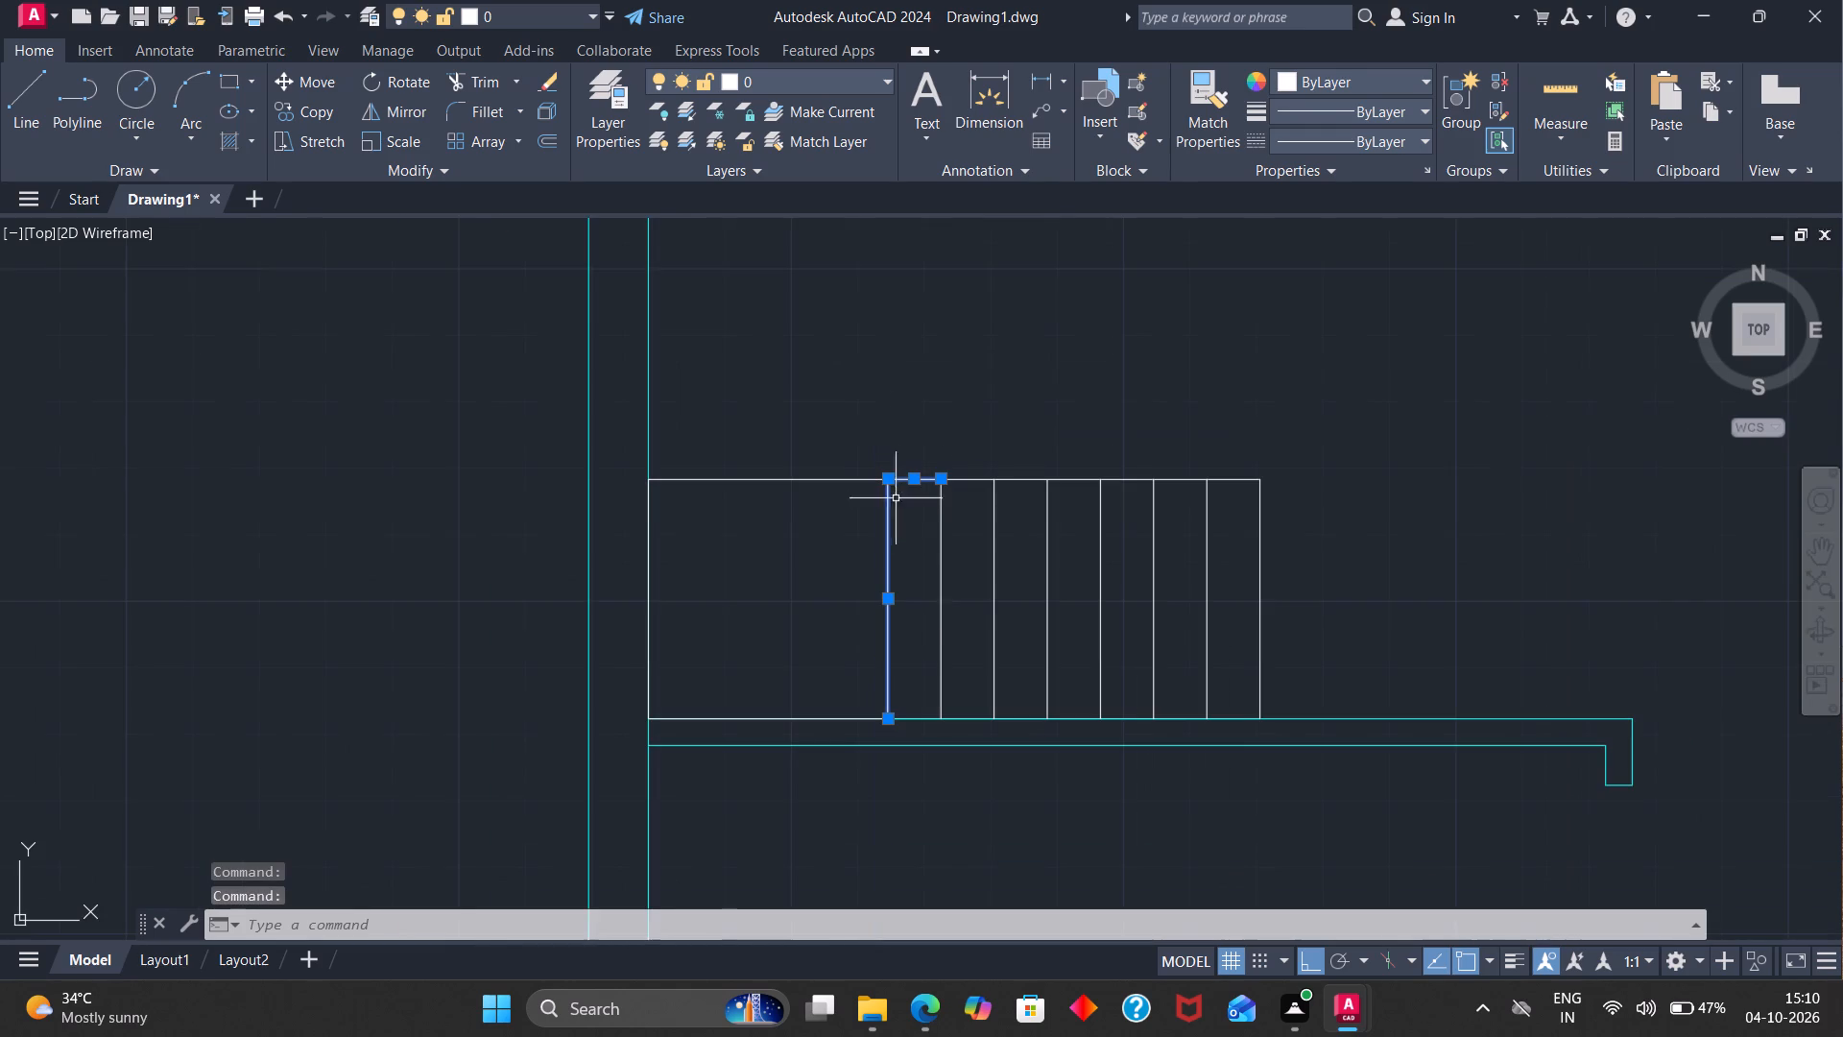
pyautogui.scroll(2, 921, 716)
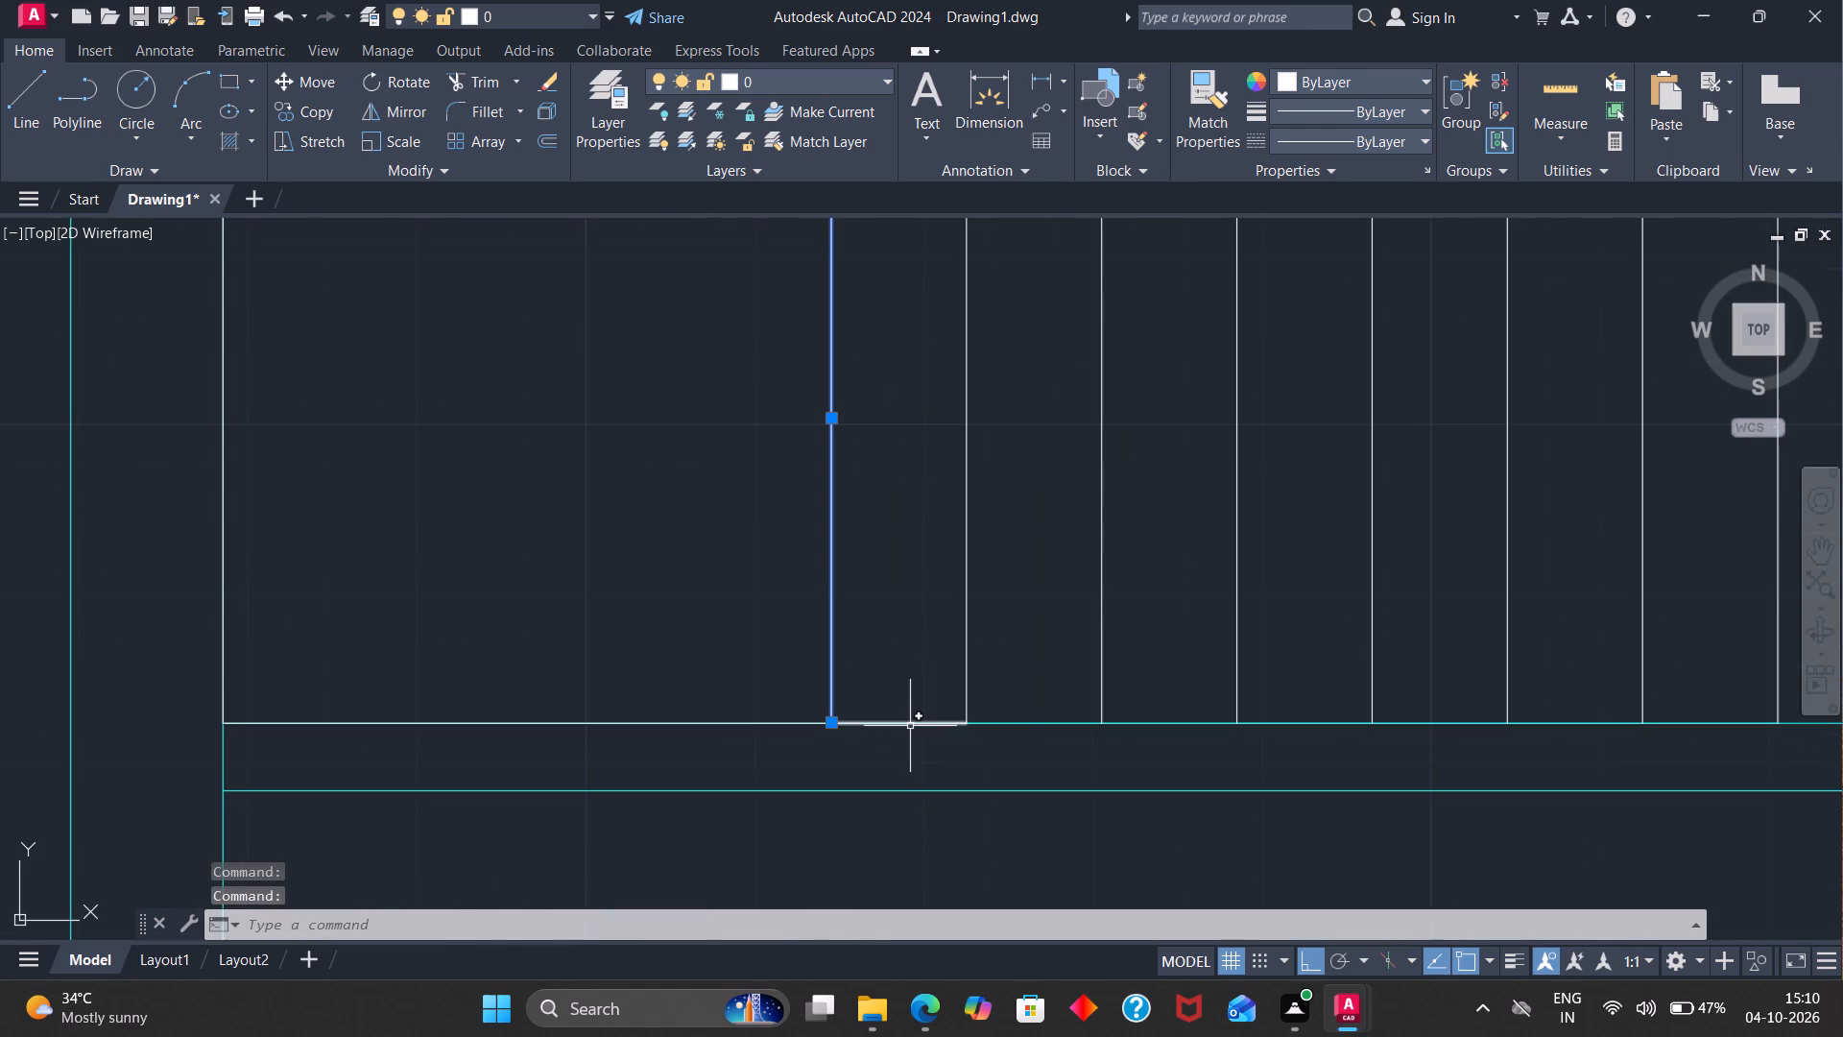
pyautogui.click(910, 726)
pyautogui.click(999, 724)
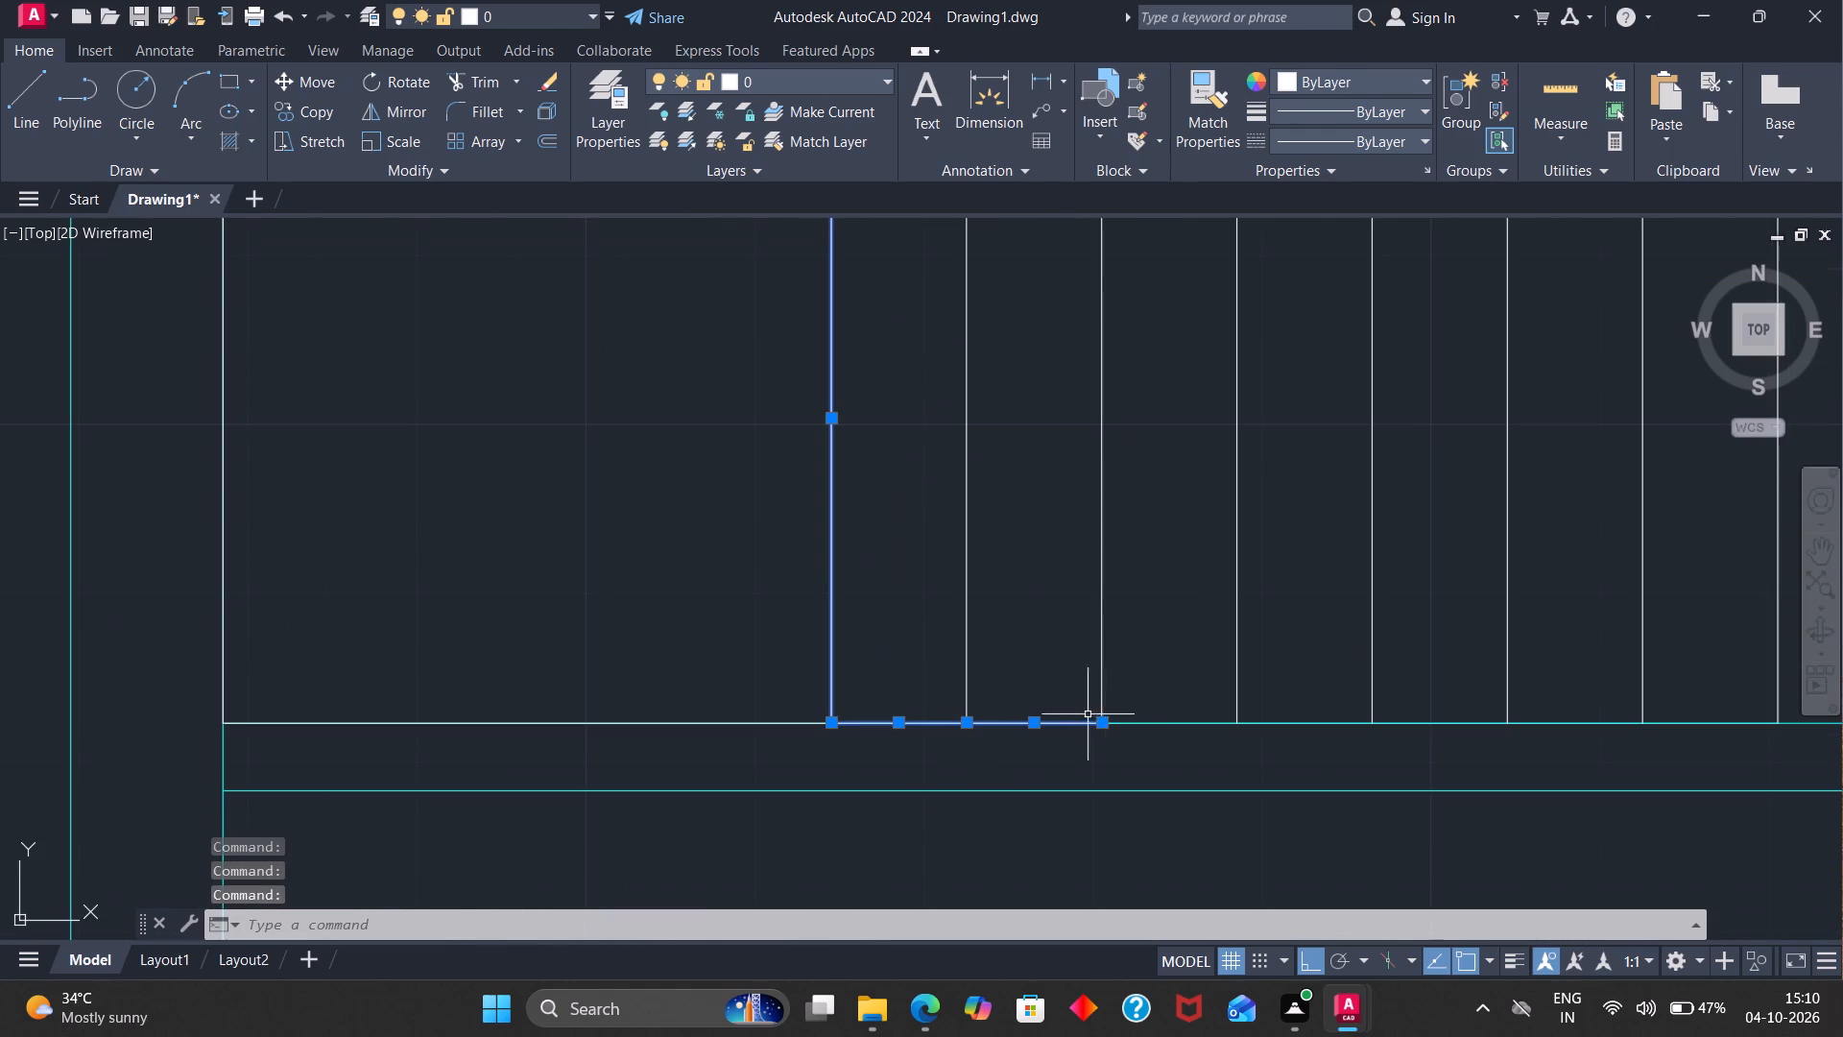
pyautogui.click(1160, 721)
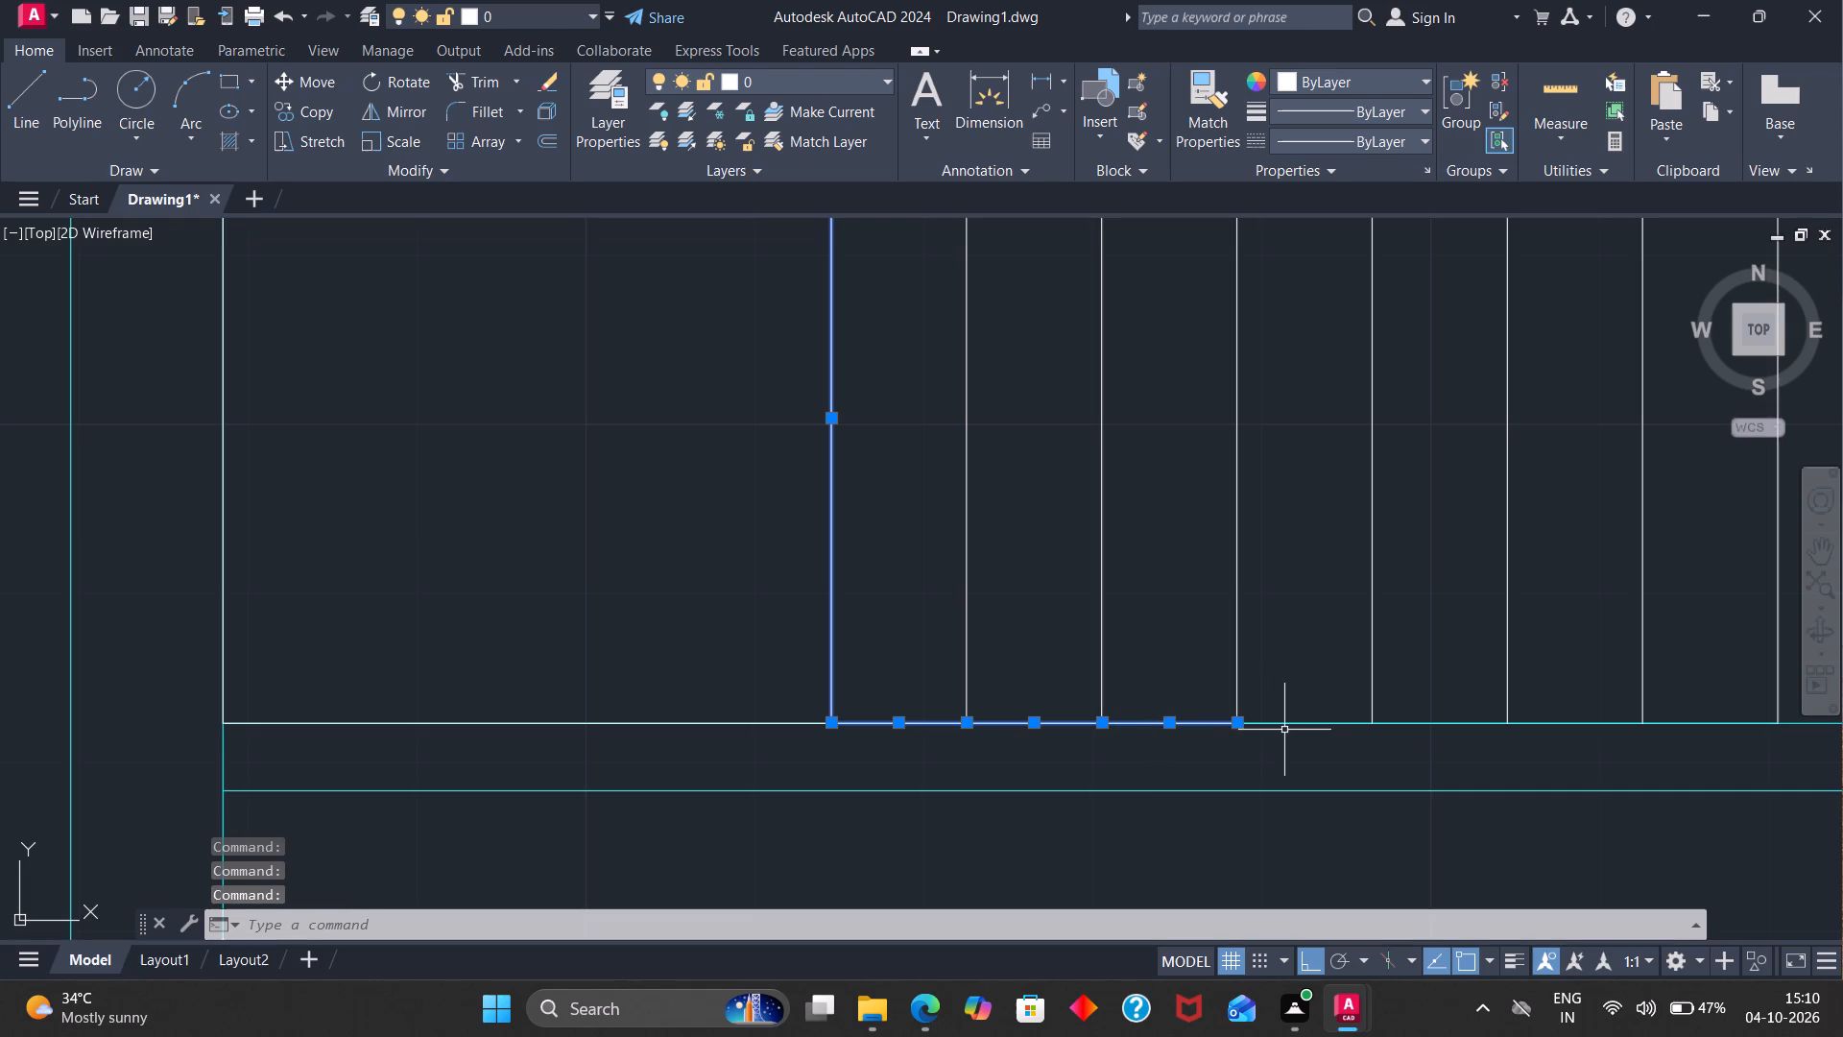
pyautogui.click(1289, 724)
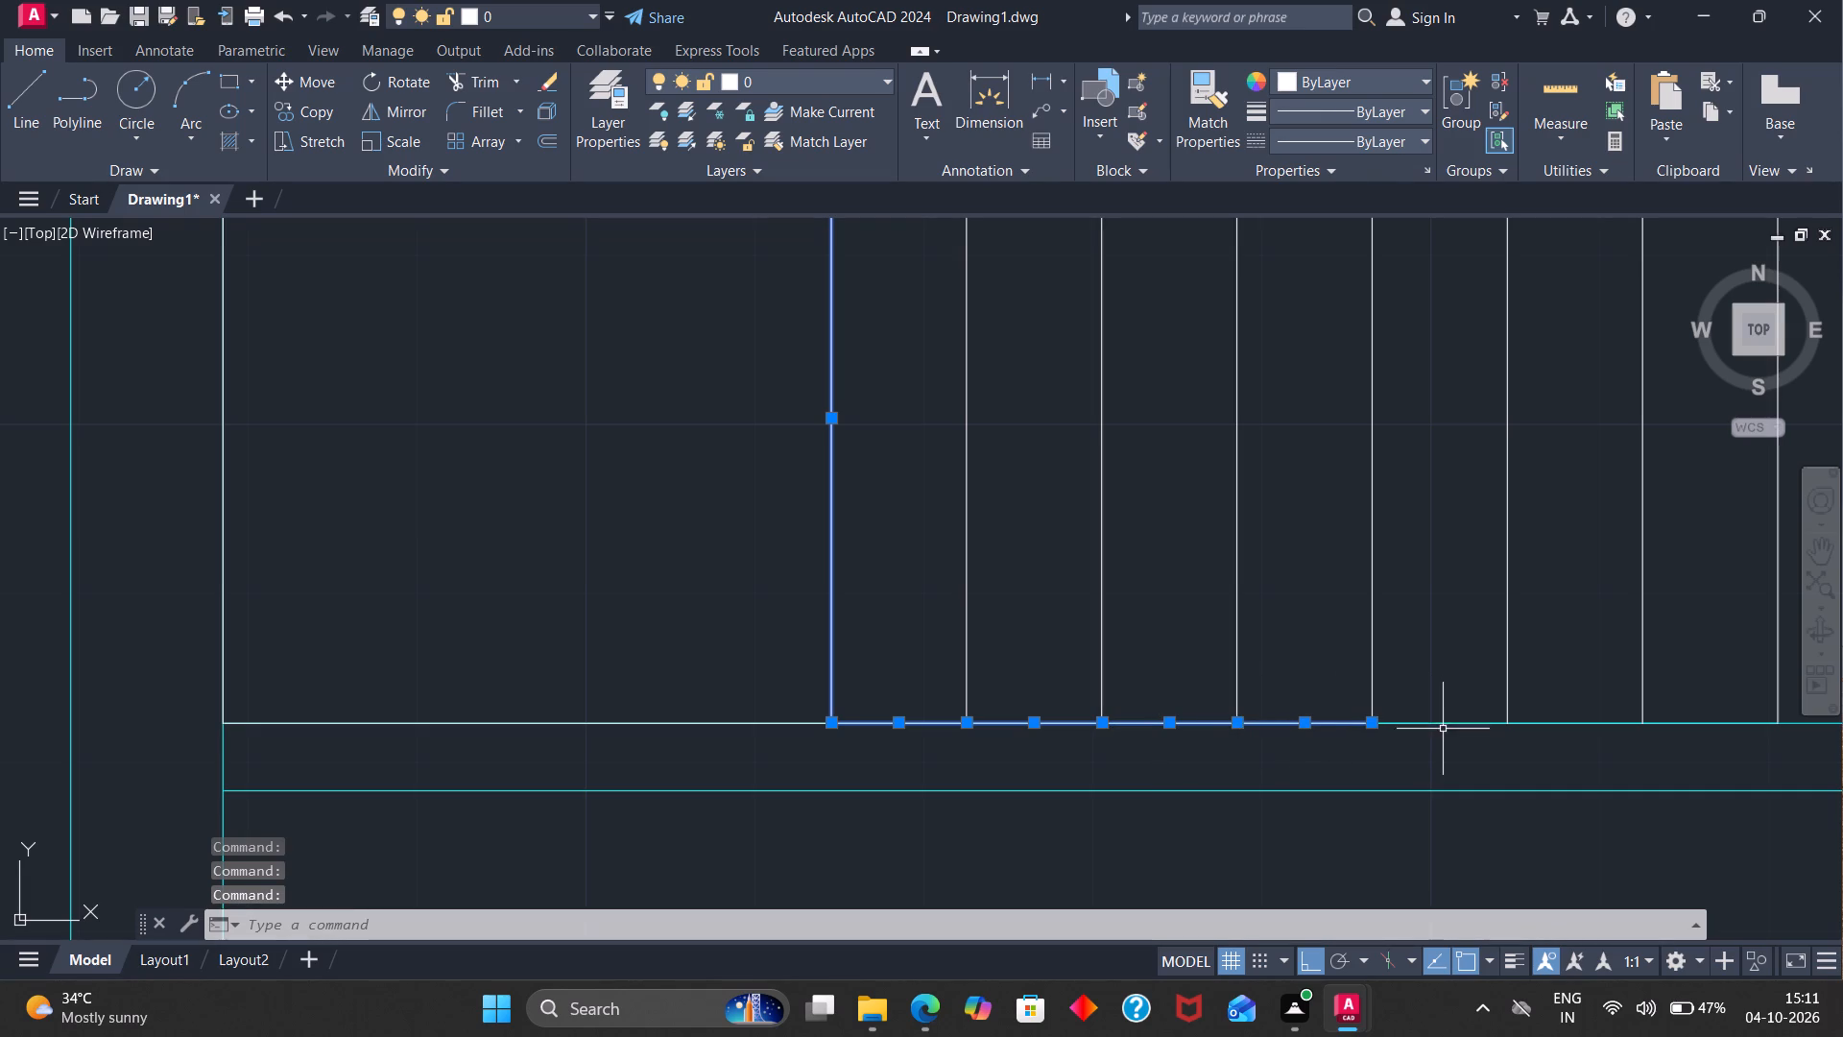
pyautogui.click(1445, 723)
pyautogui.scroll(-2, 1462, 713)
pyautogui.scroll(3, 1540, 720)
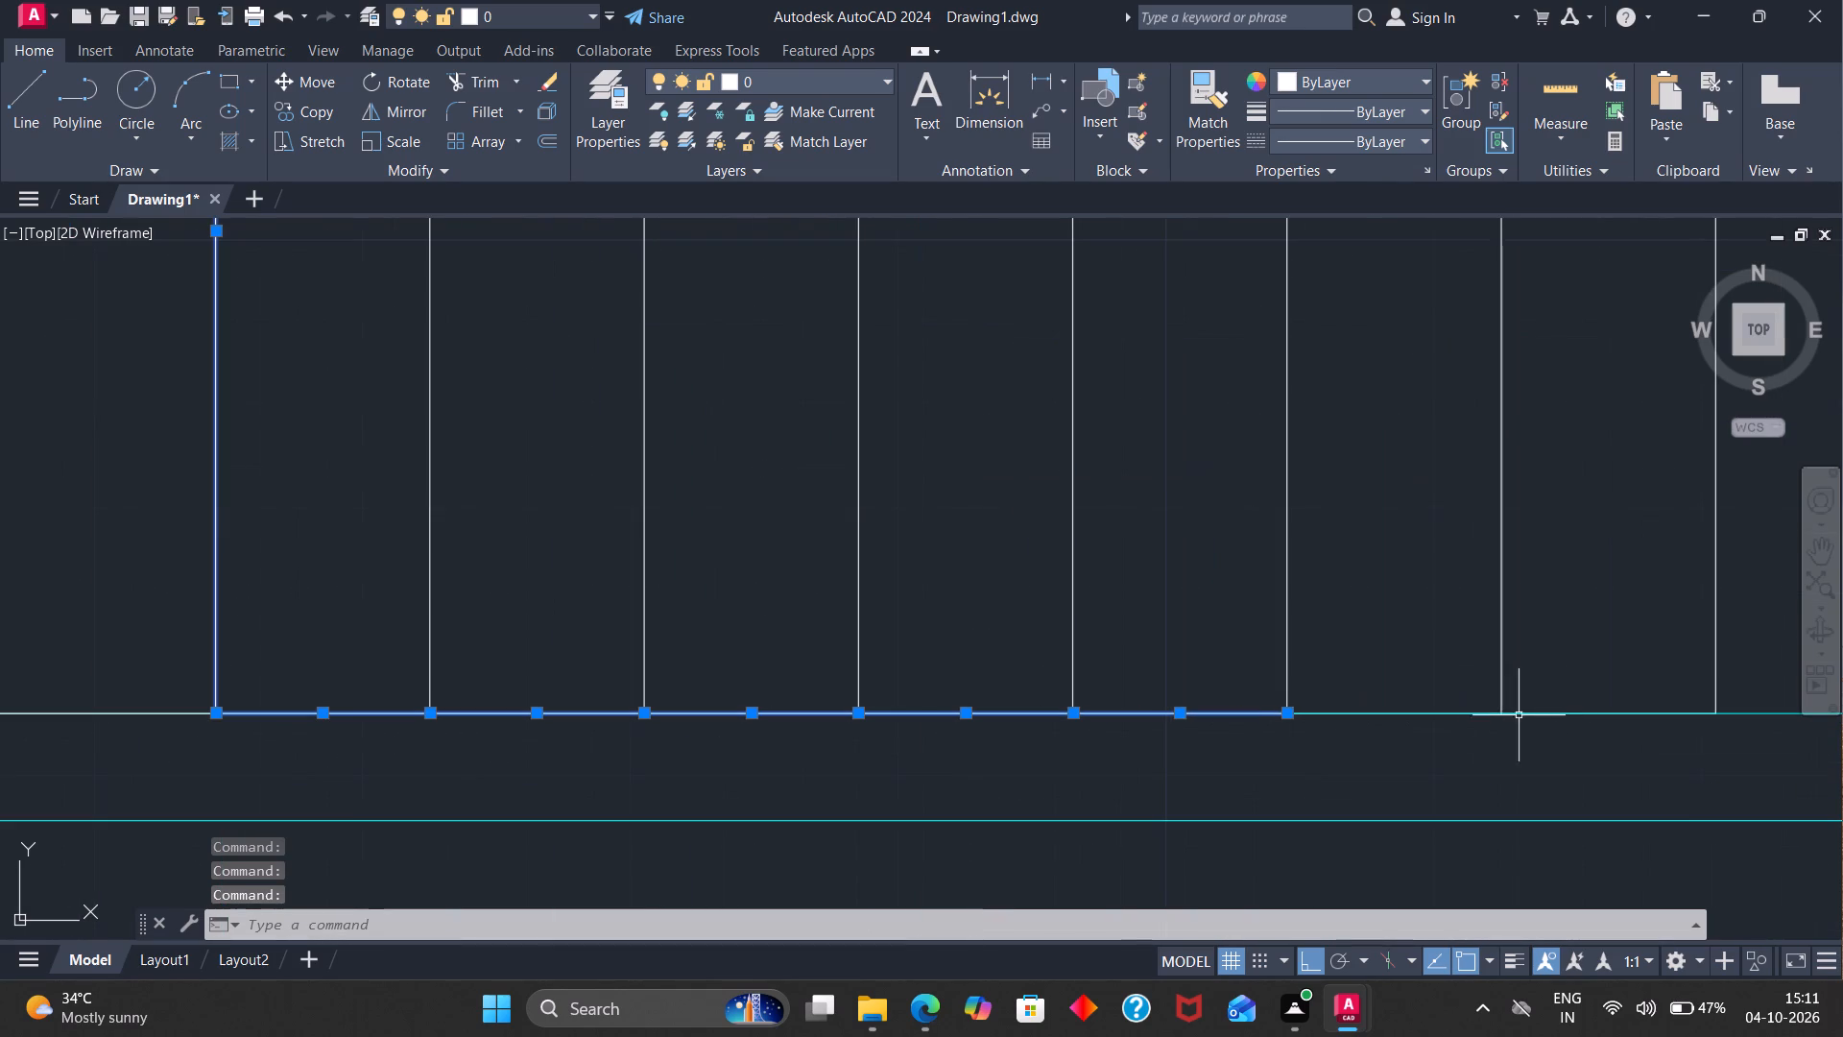
pyautogui.click(1472, 712)
pyautogui.click(1557, 719)
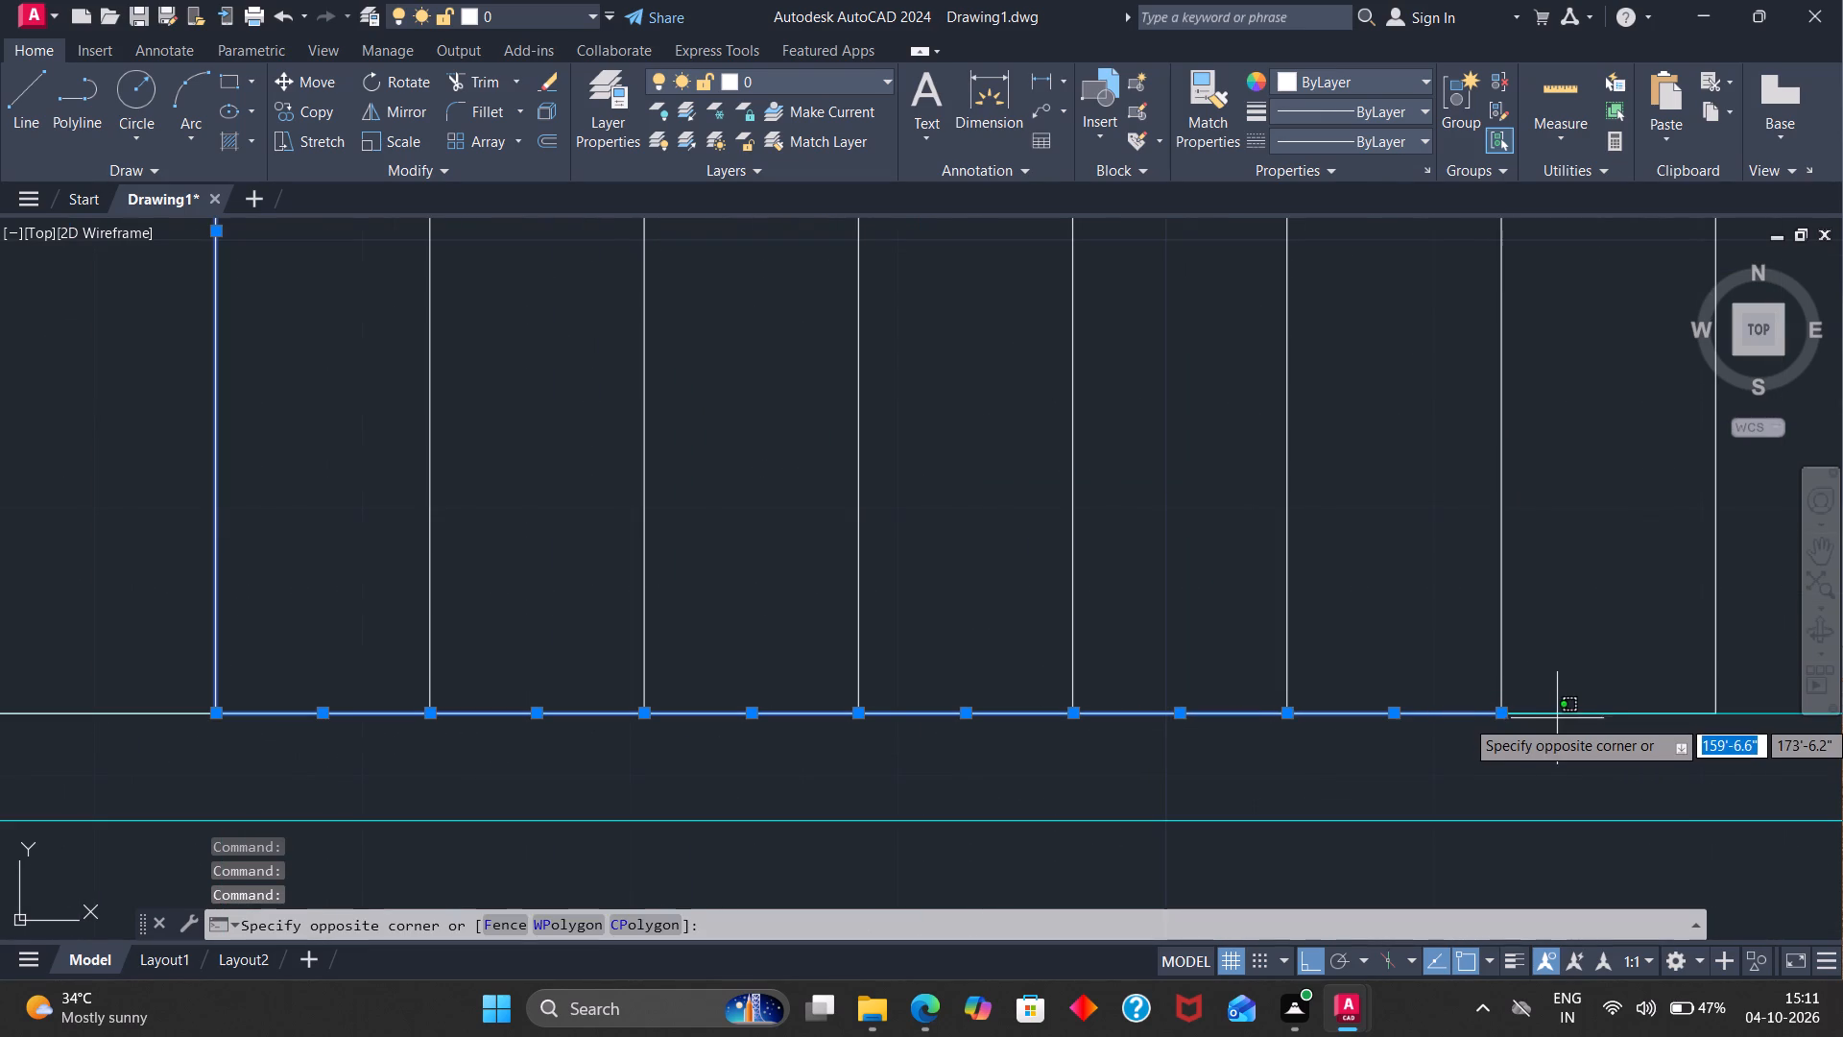
pyautogui.click(1558, 716)
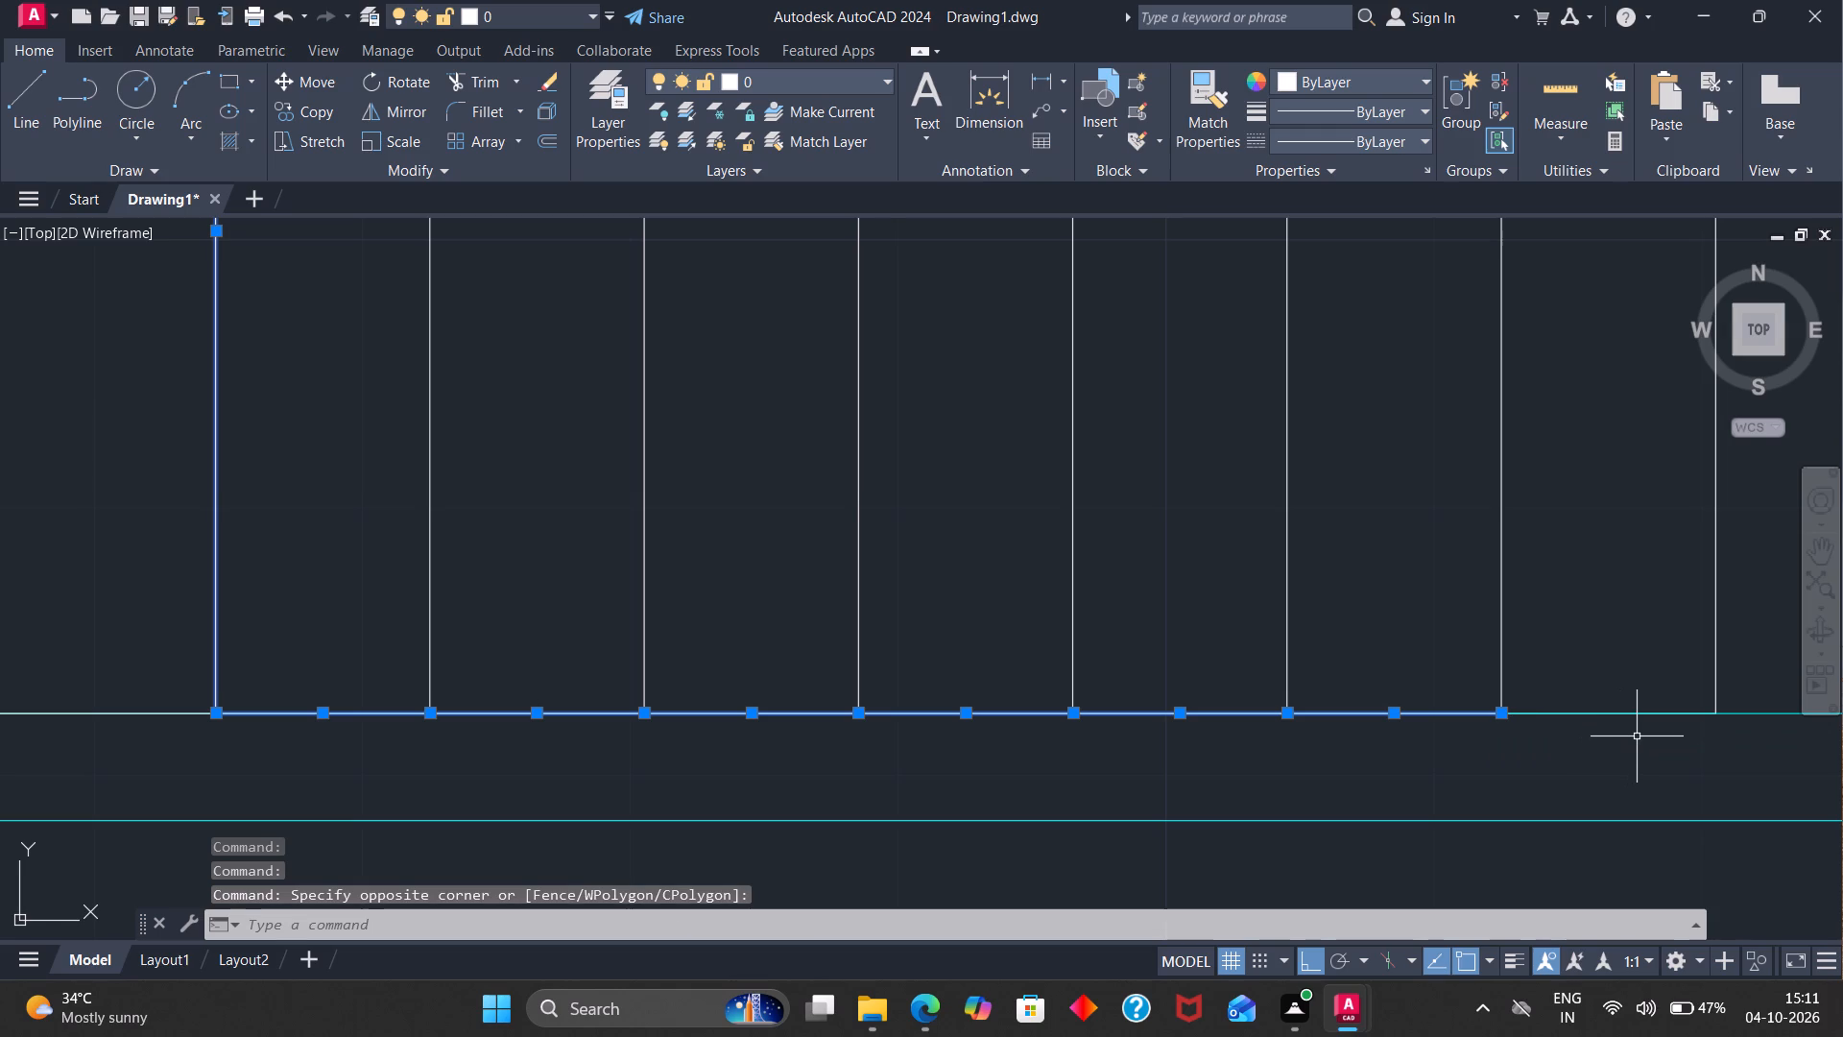
pyautogui.click(1635, 711)
pyautogui.scroll(-2, 1626, 713)
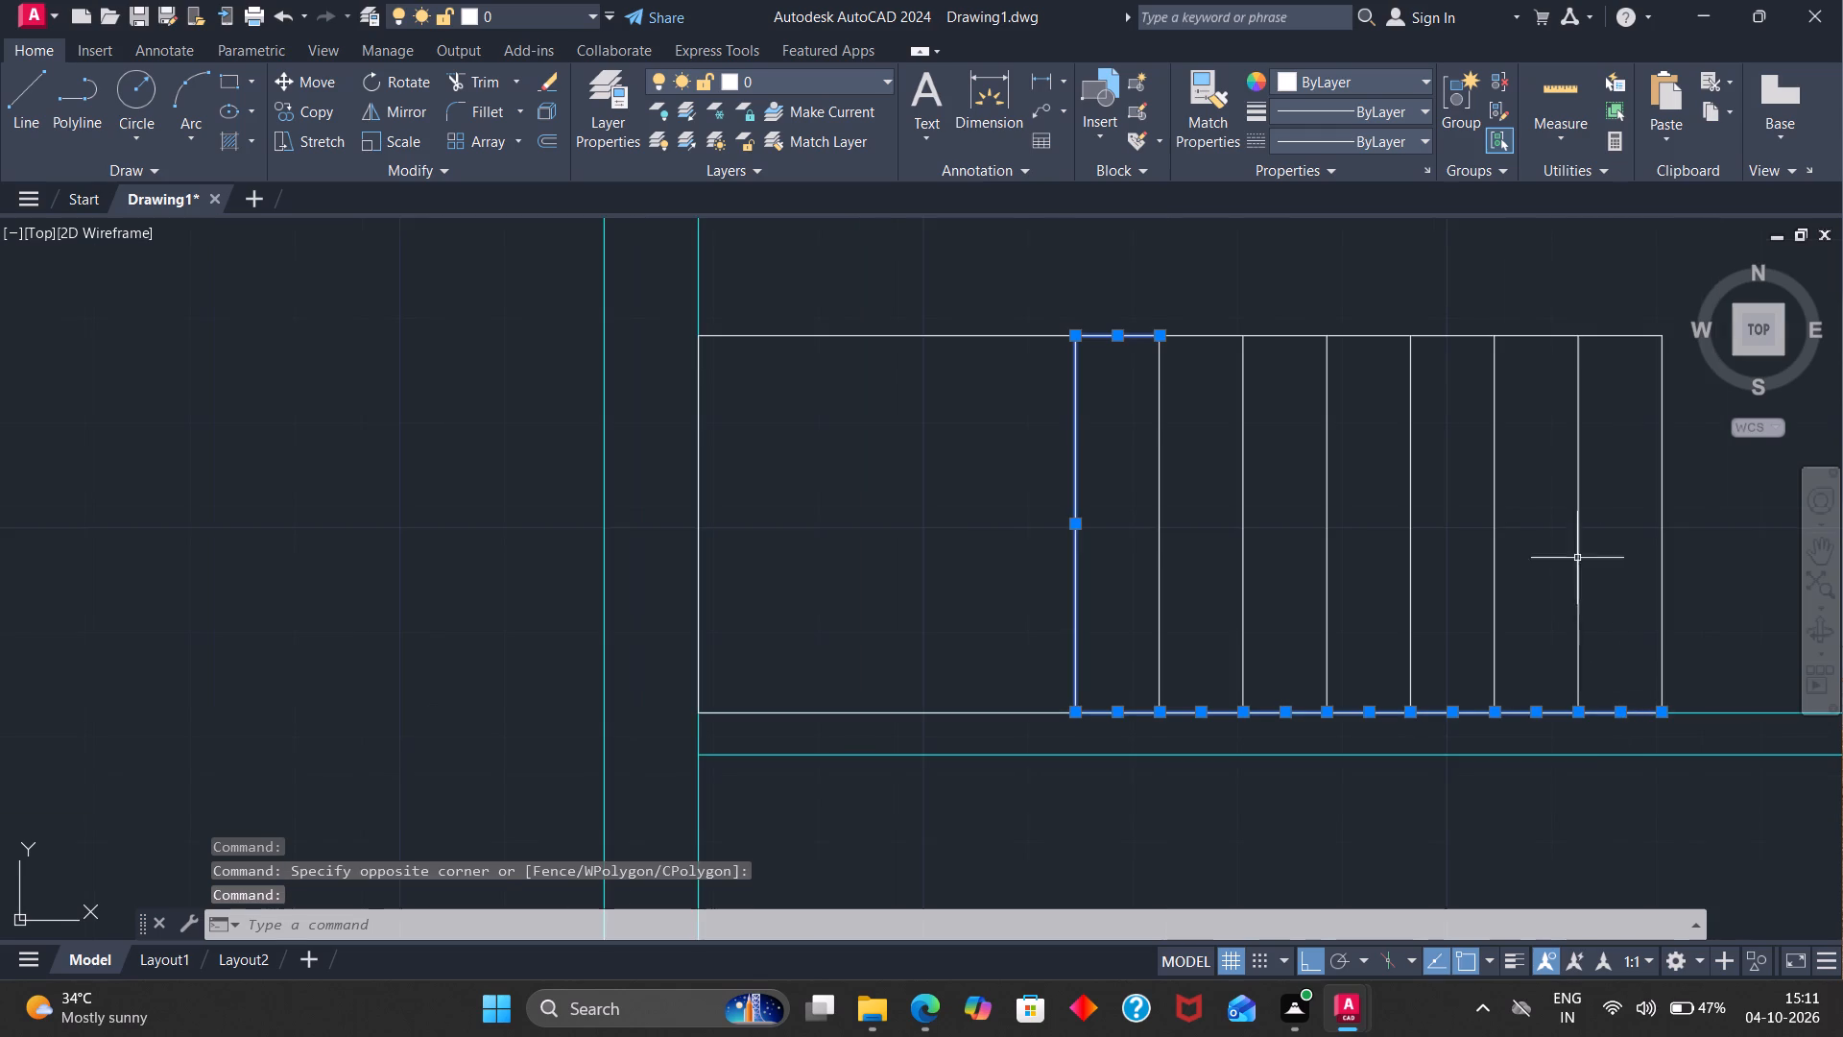
pyautogui.click(1188, 334)
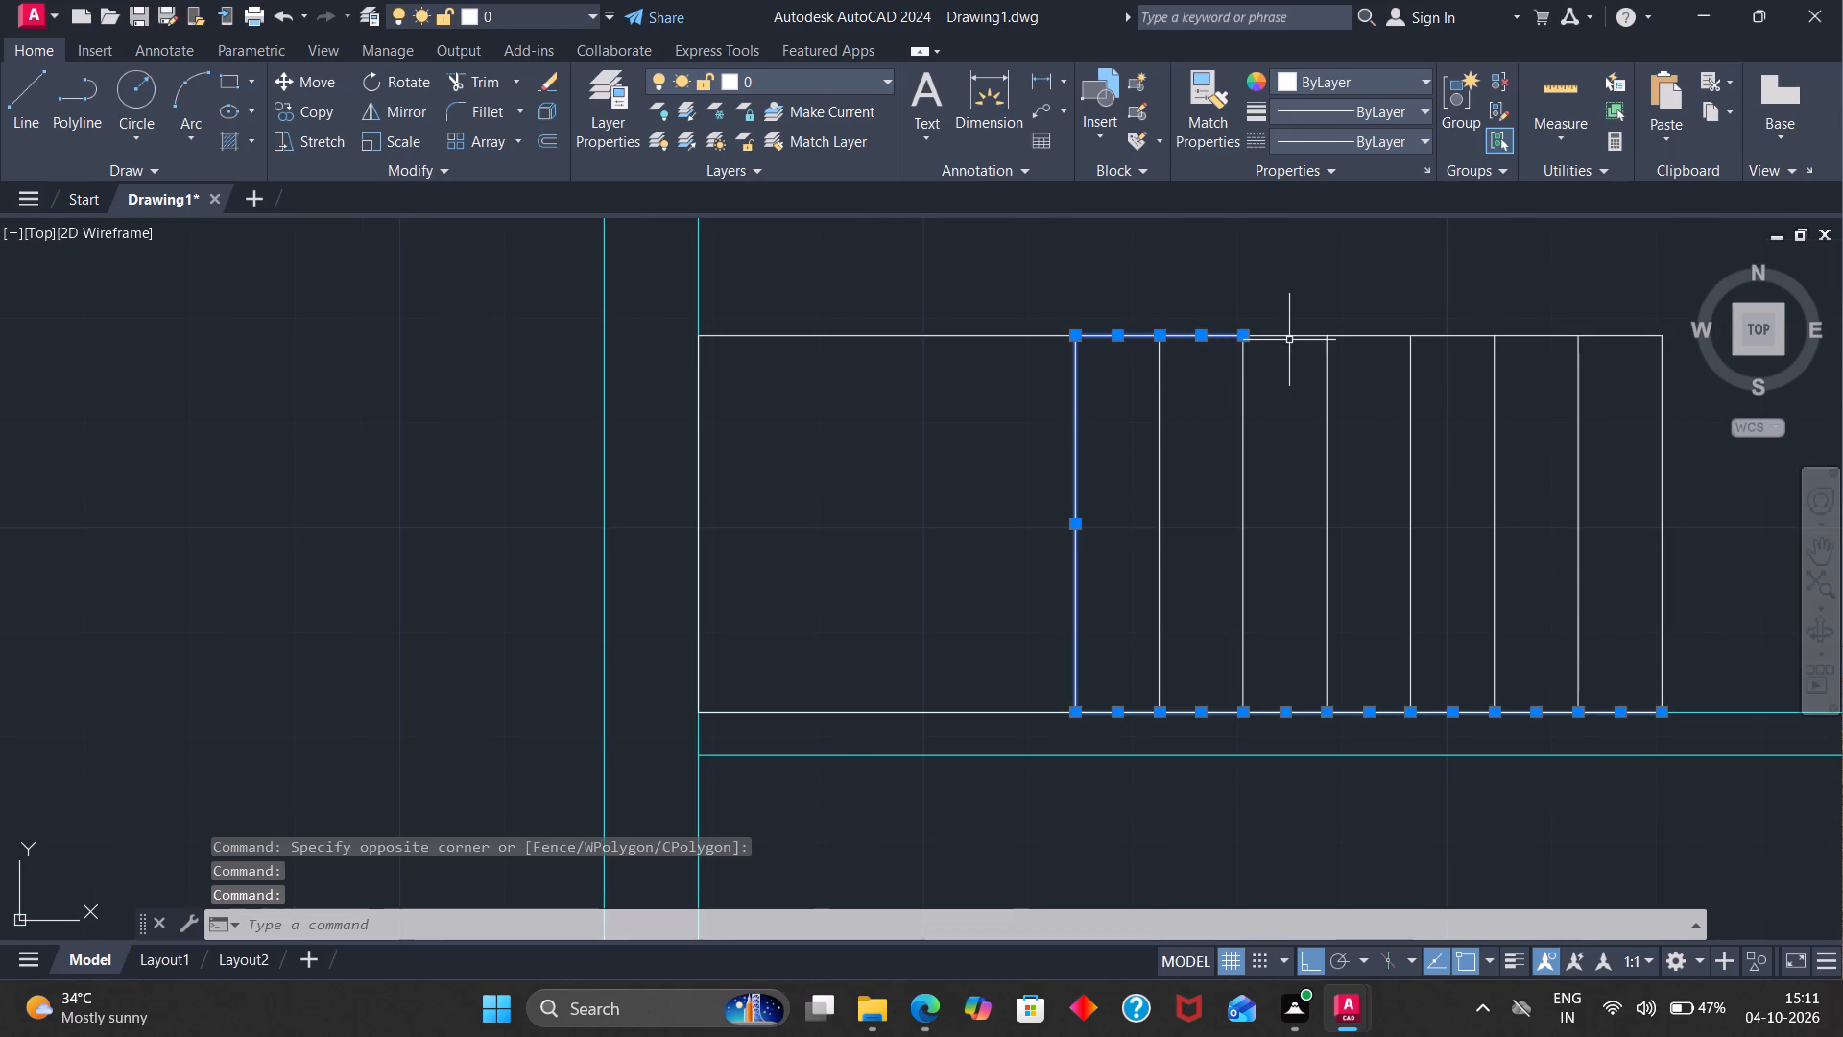
pyautogui.click(1291, 336)
pyautogui.click(1359, 343)
pyautogui.click(1364, 336)
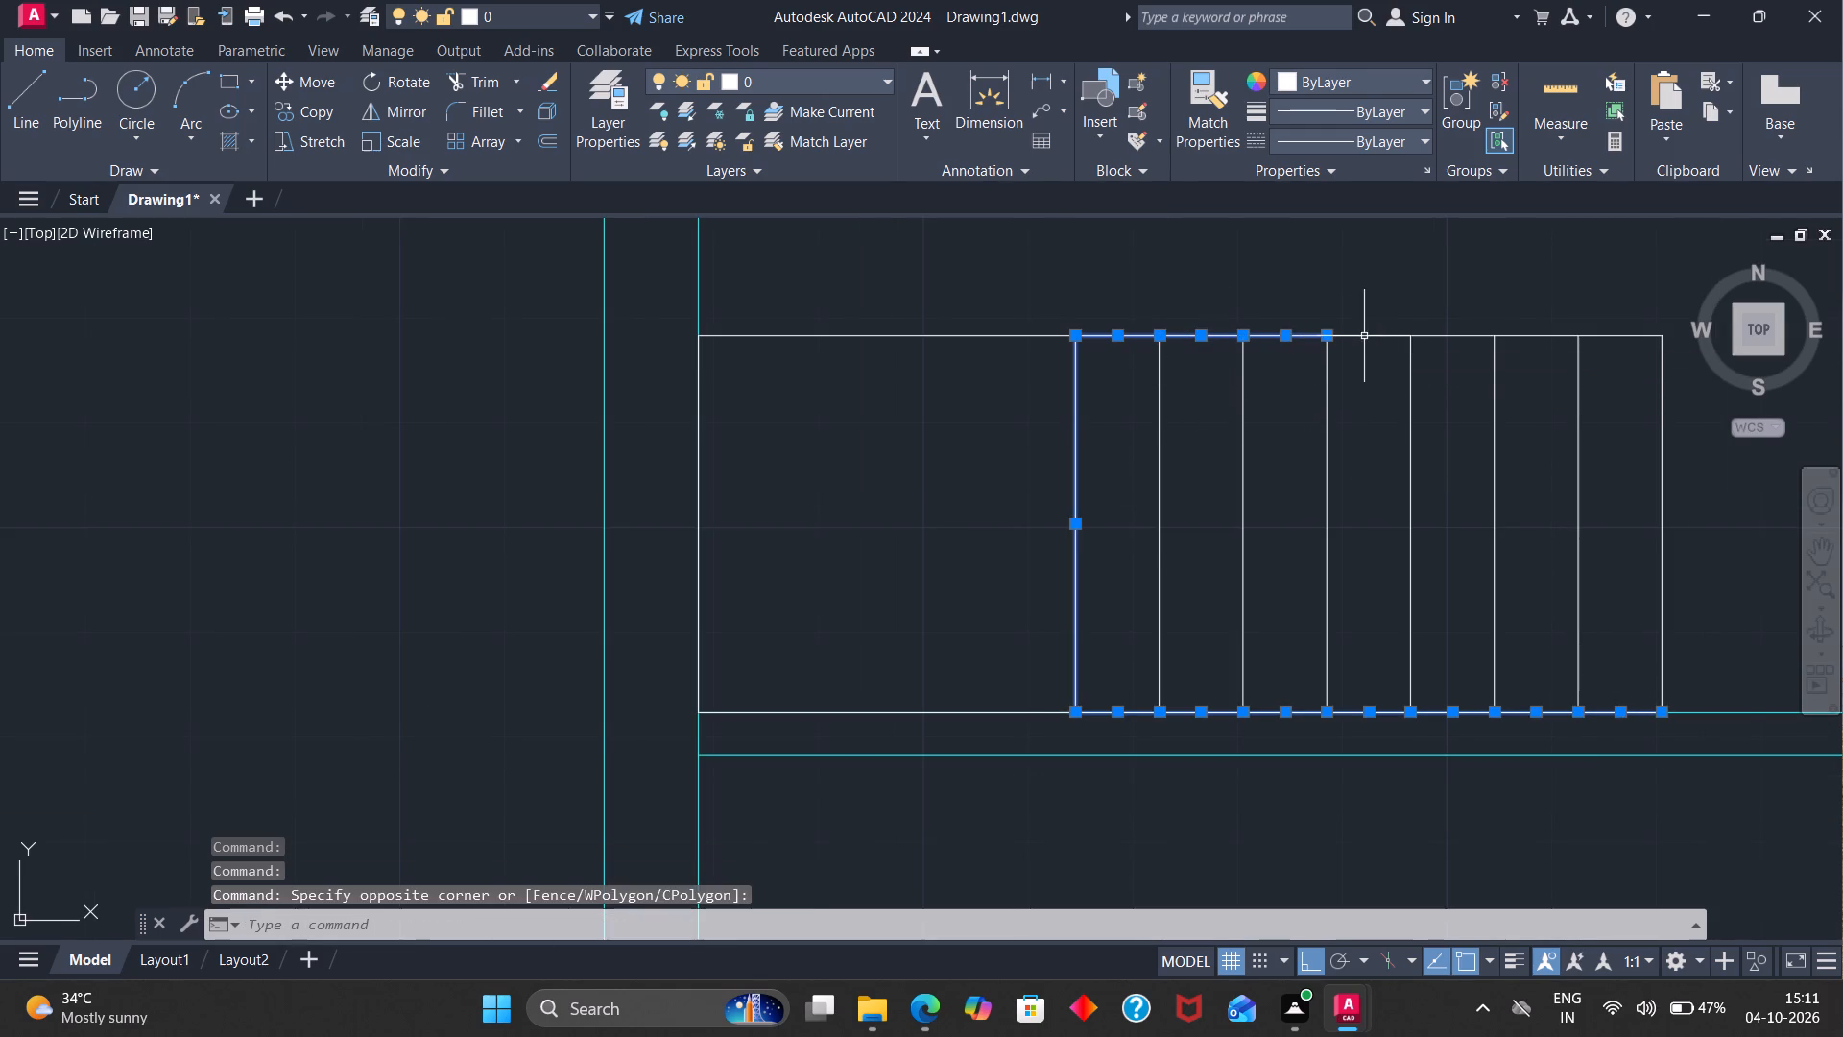
pyautogui.click(1388, 337)
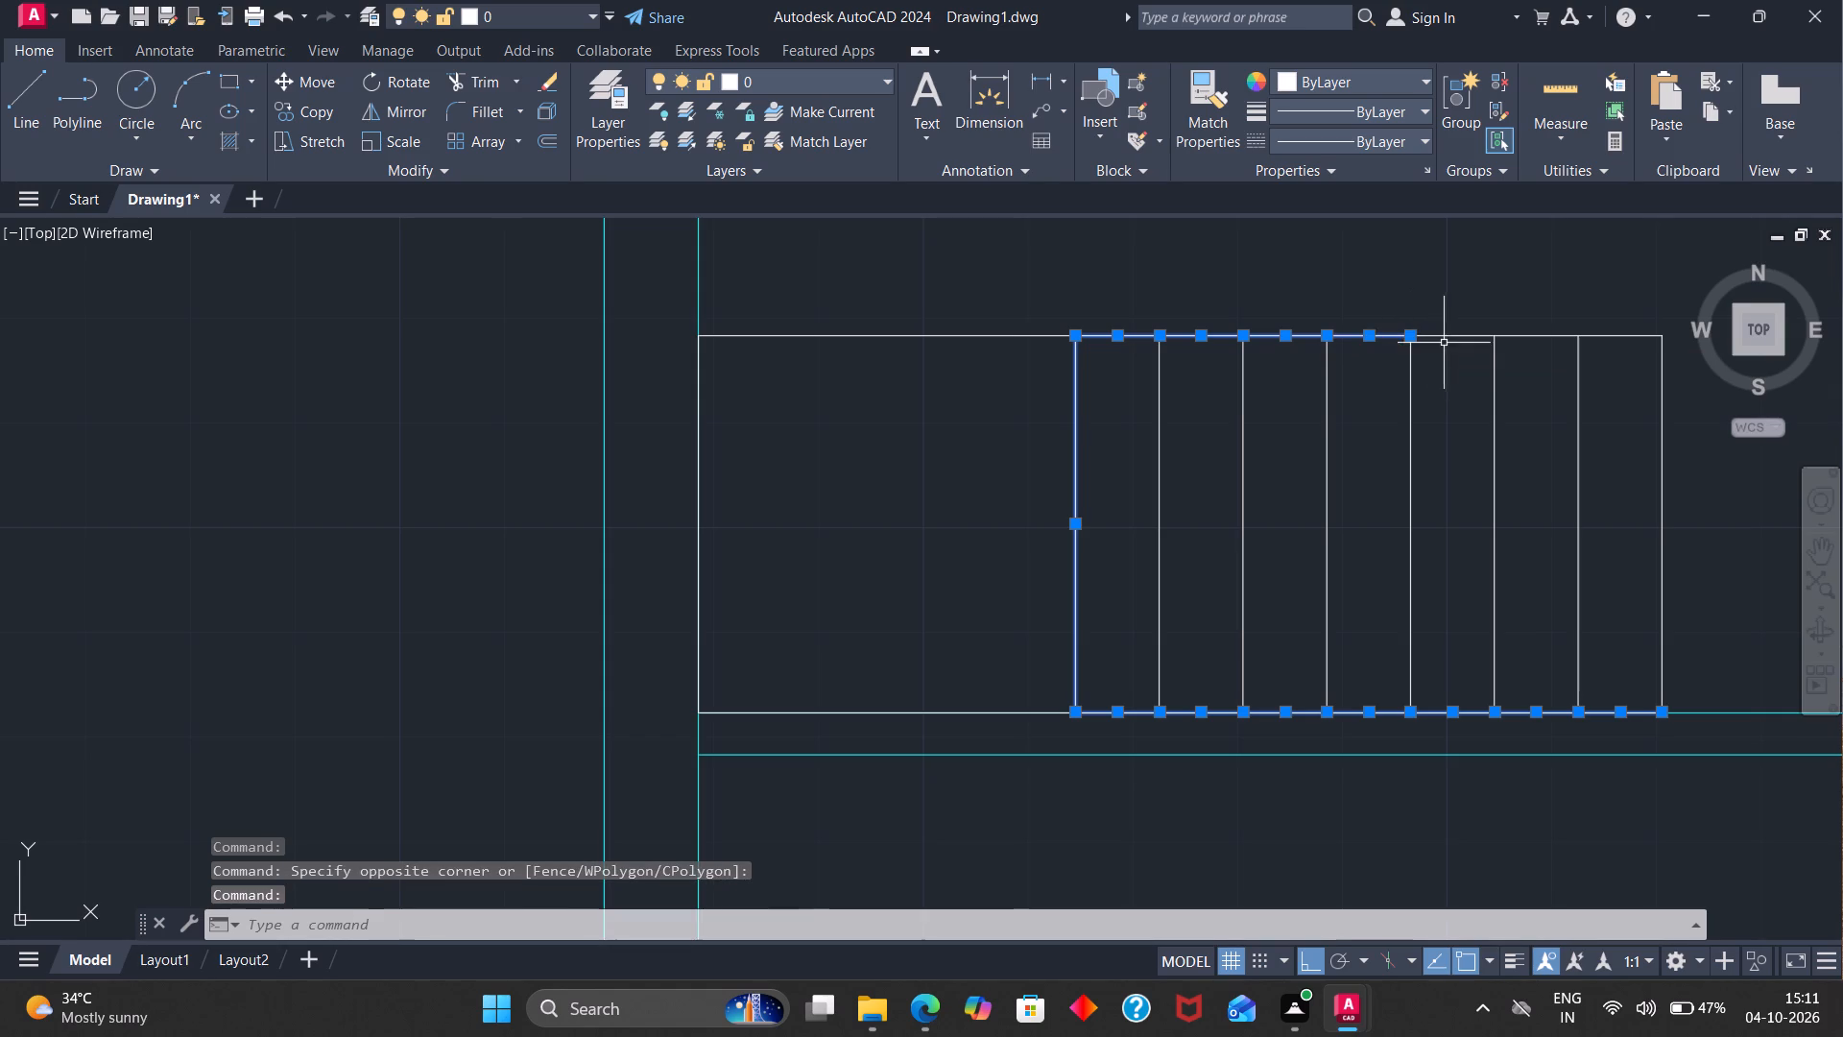
pyautogui.click(1450, 333)
pyautogui.click(1528, 338)
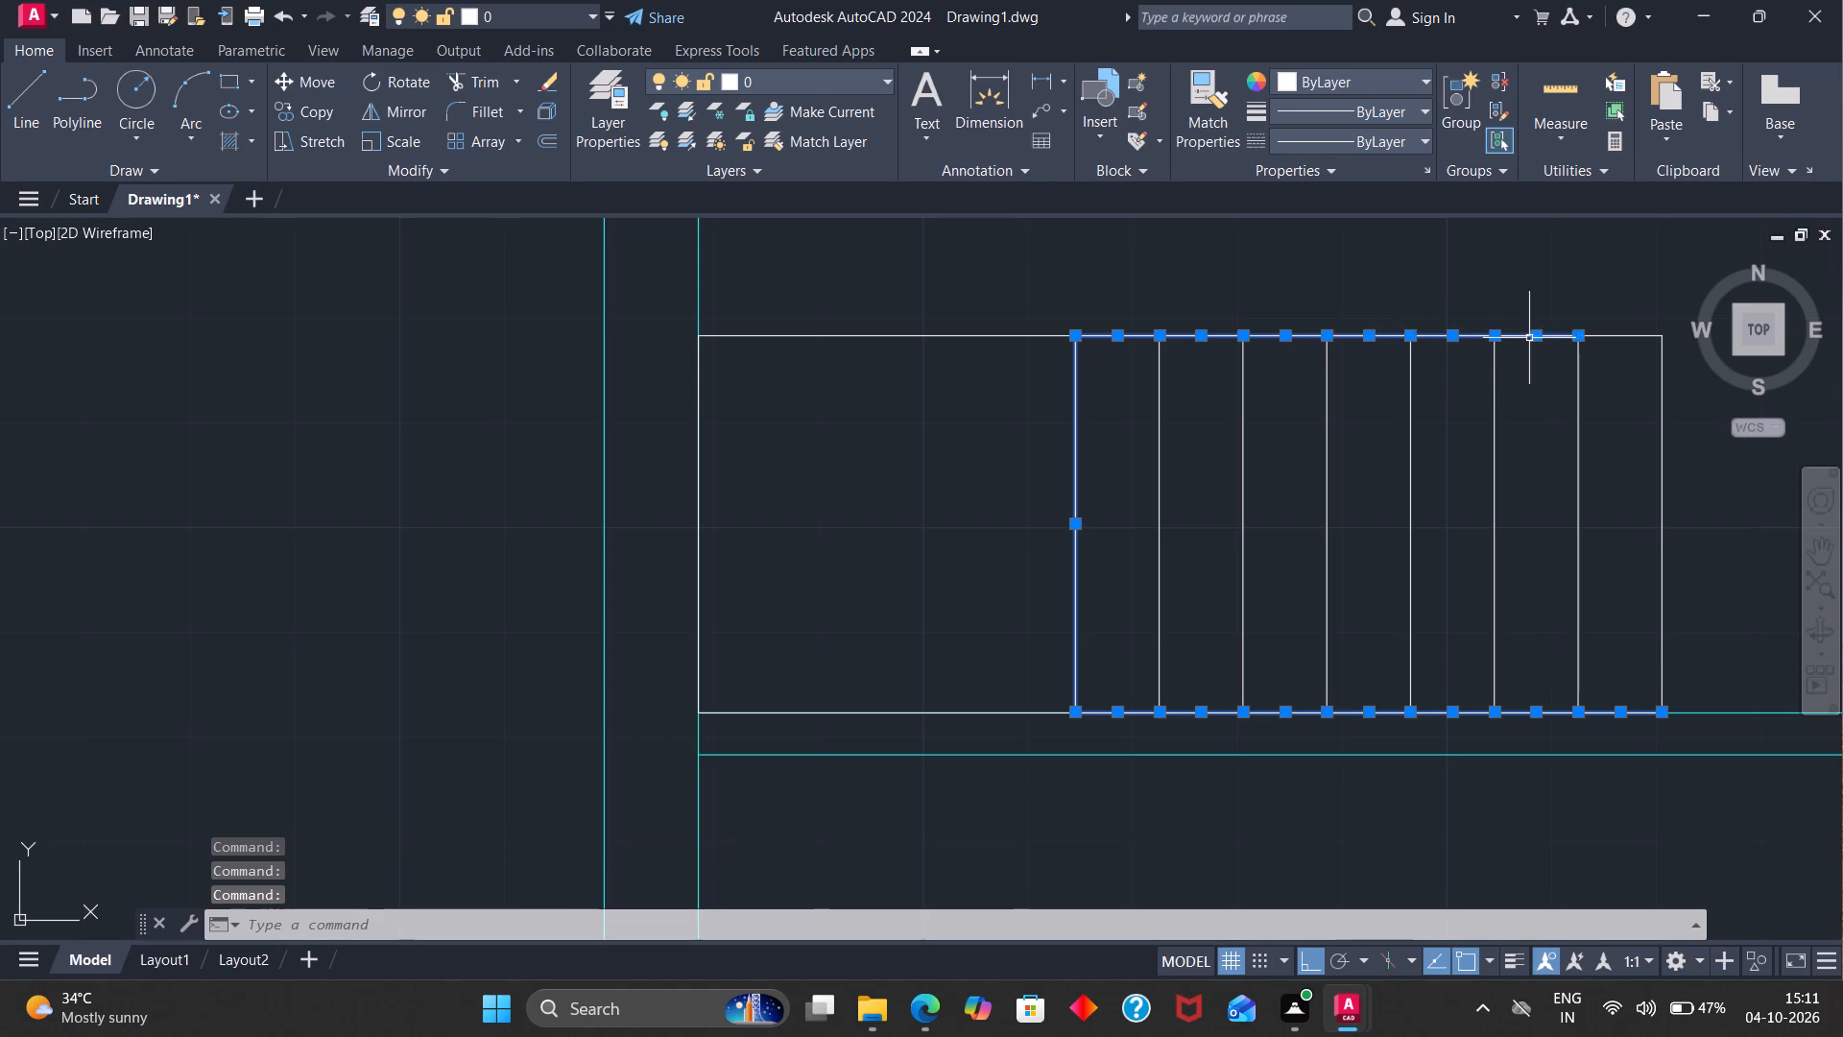
pyautogui.click(1615, 339)
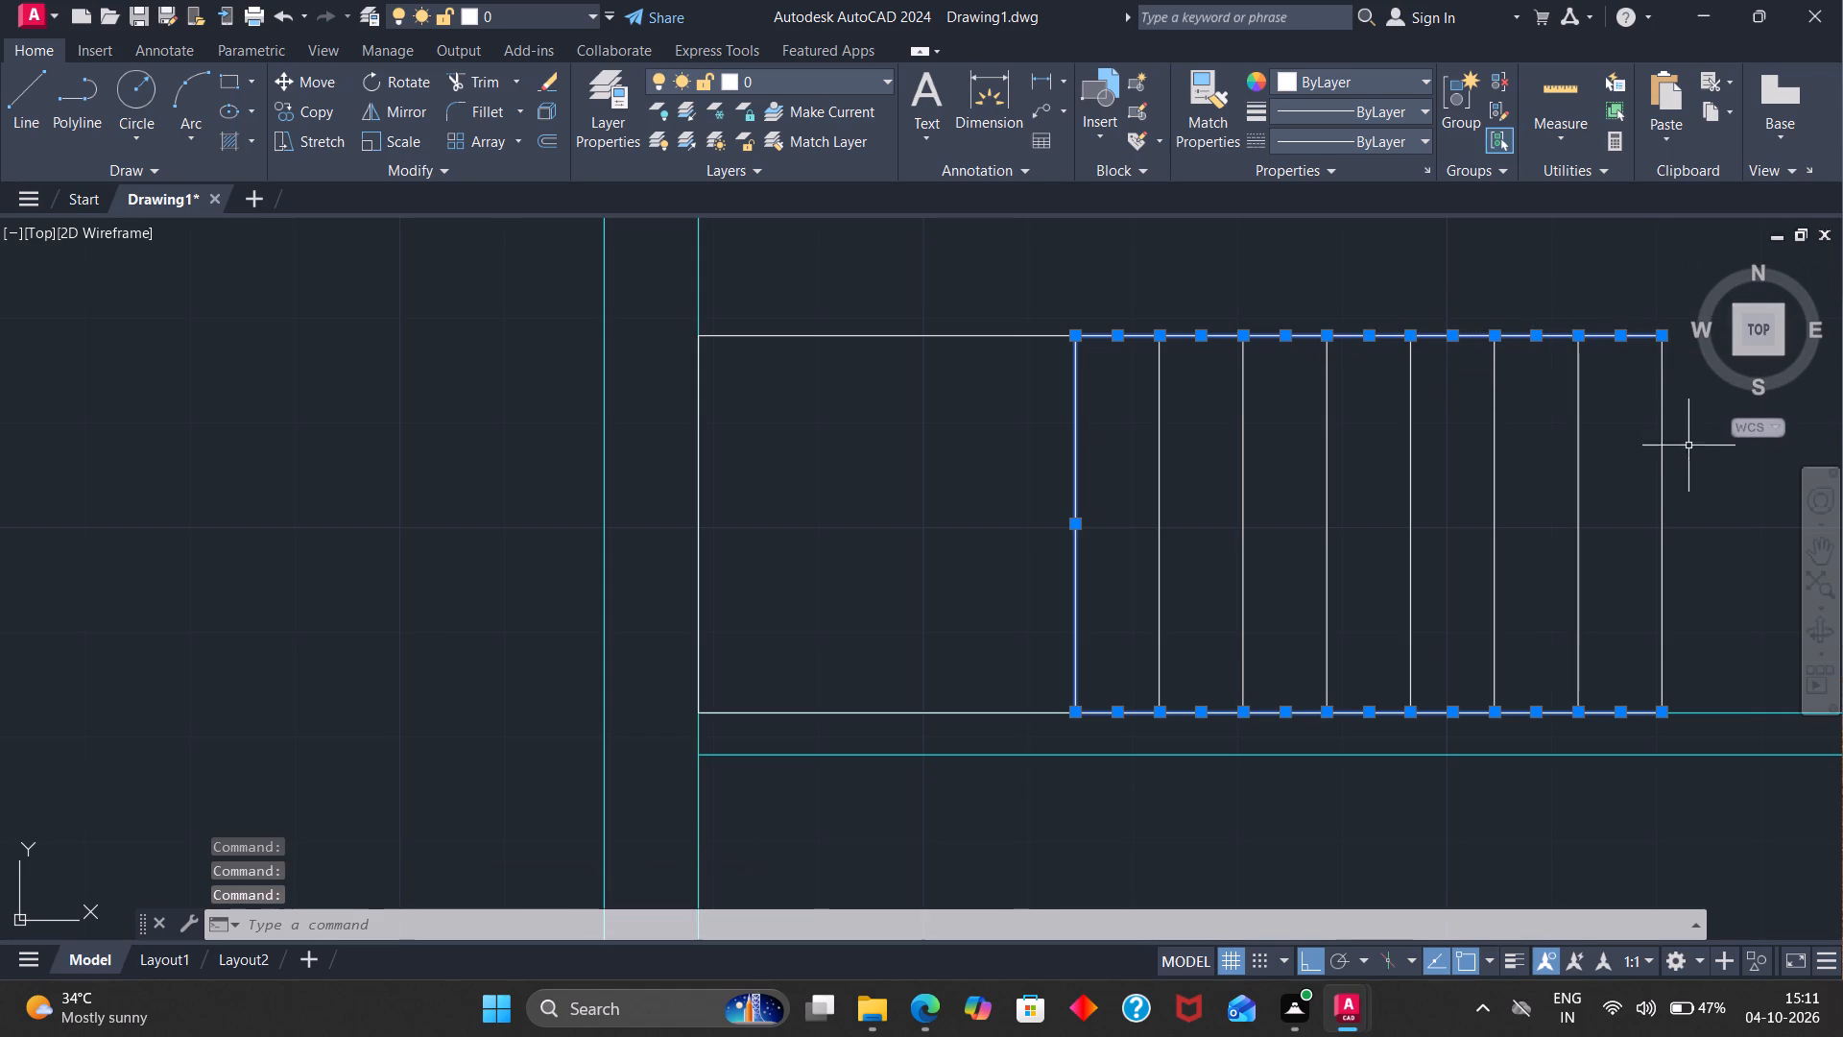
pyautogui.click(1663, 465)
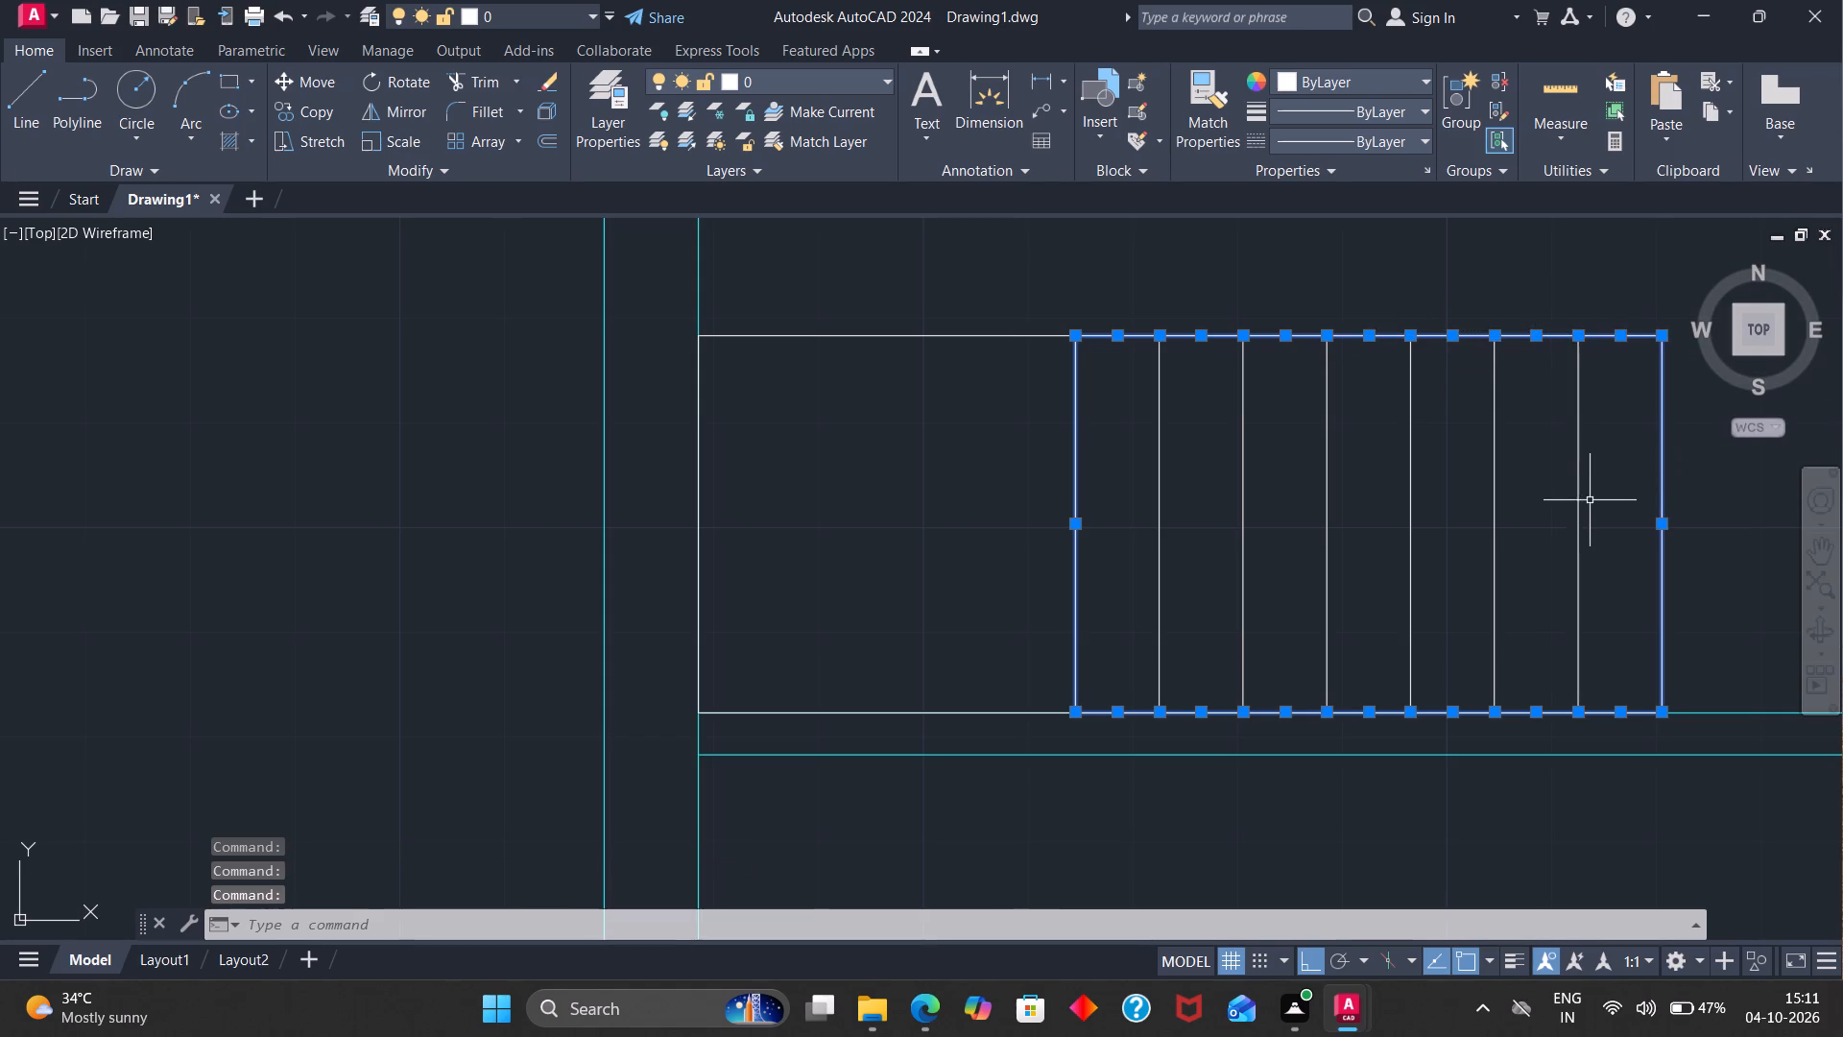
pyautogui.click(1574, 511)
pyautogui.click(1581, 511)
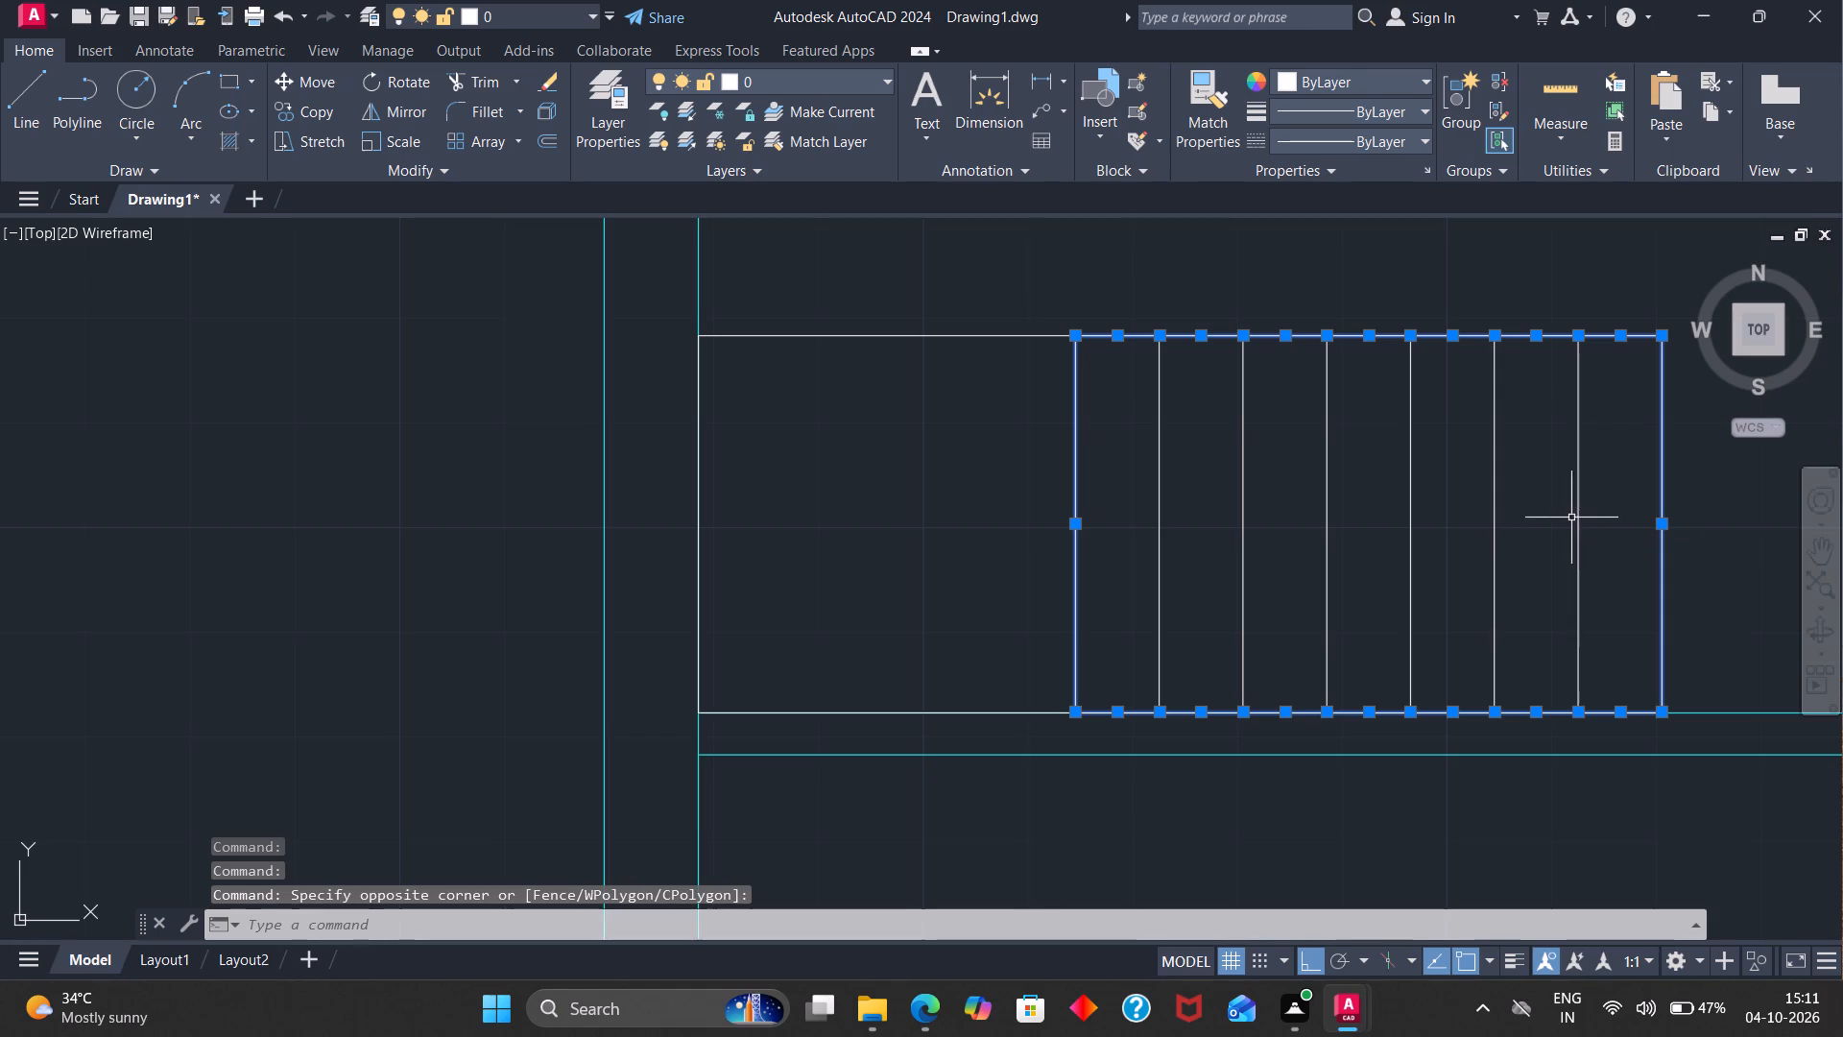
pyautogui.click(1586, 515)
pyautogui.click(1580, 518)
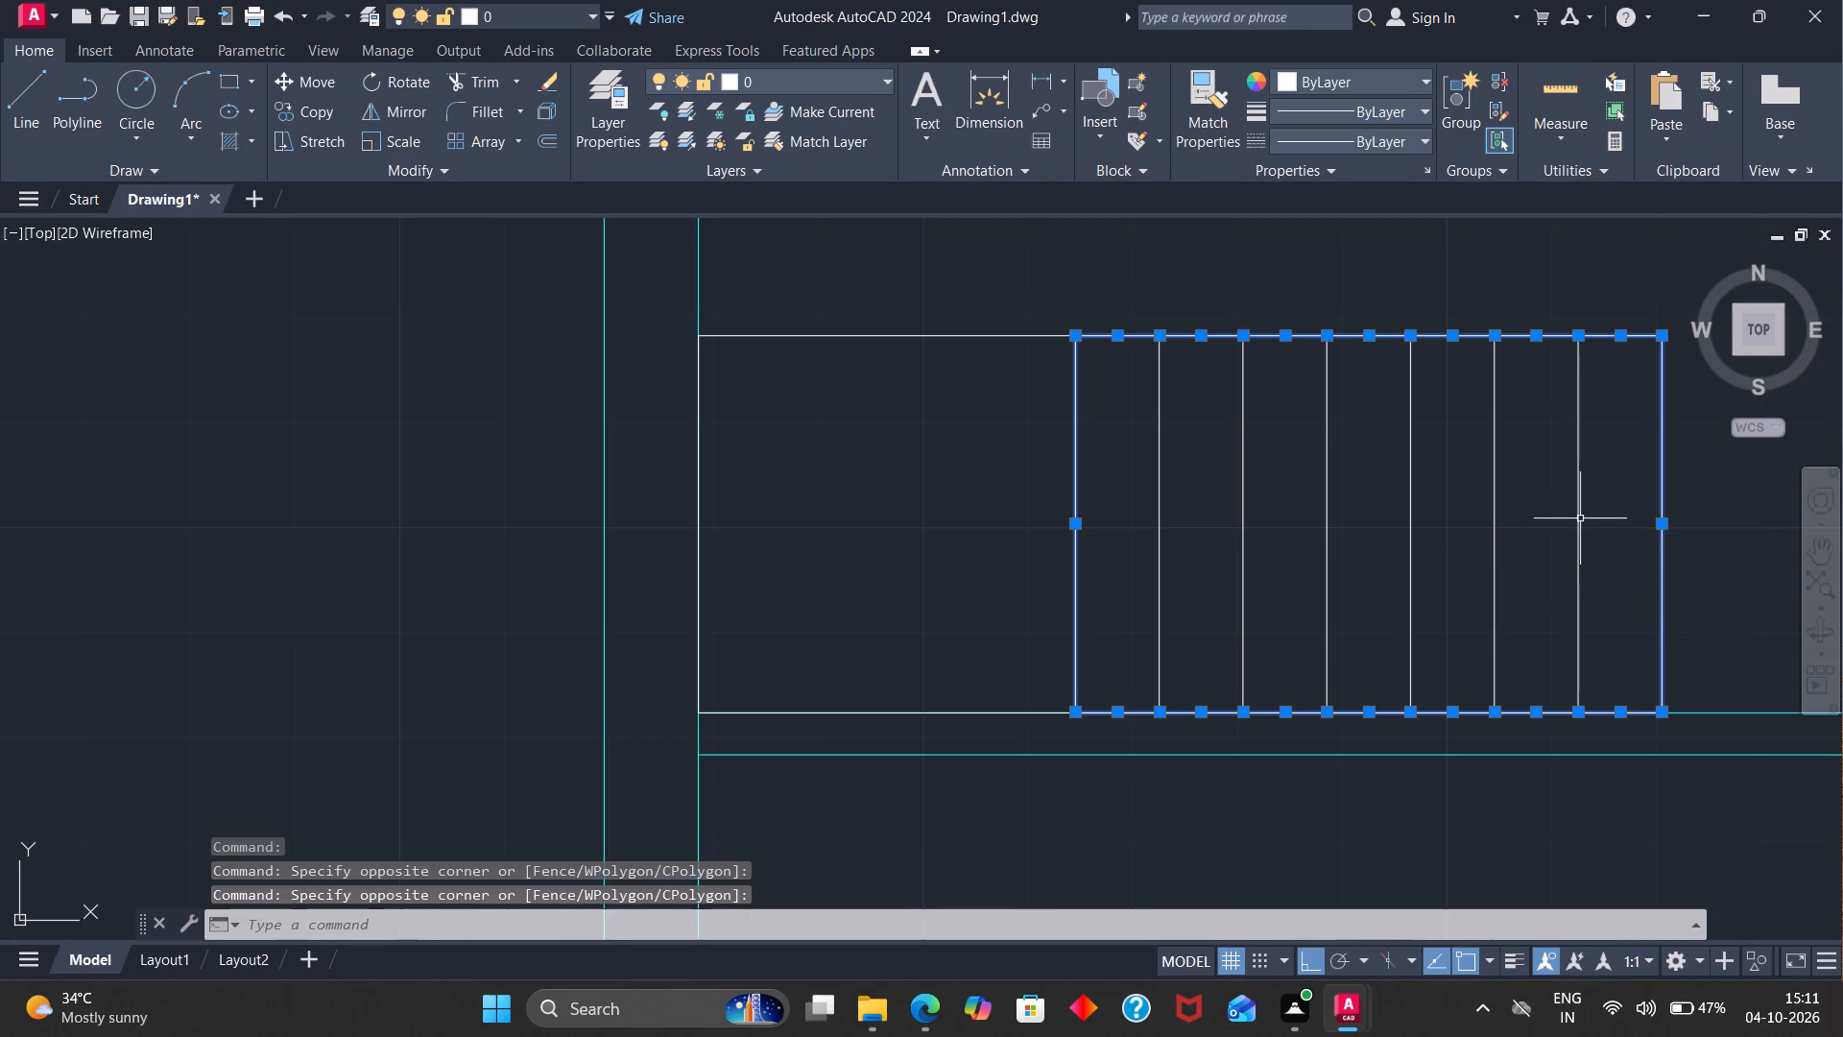
pyautogui.click(1578, 520)
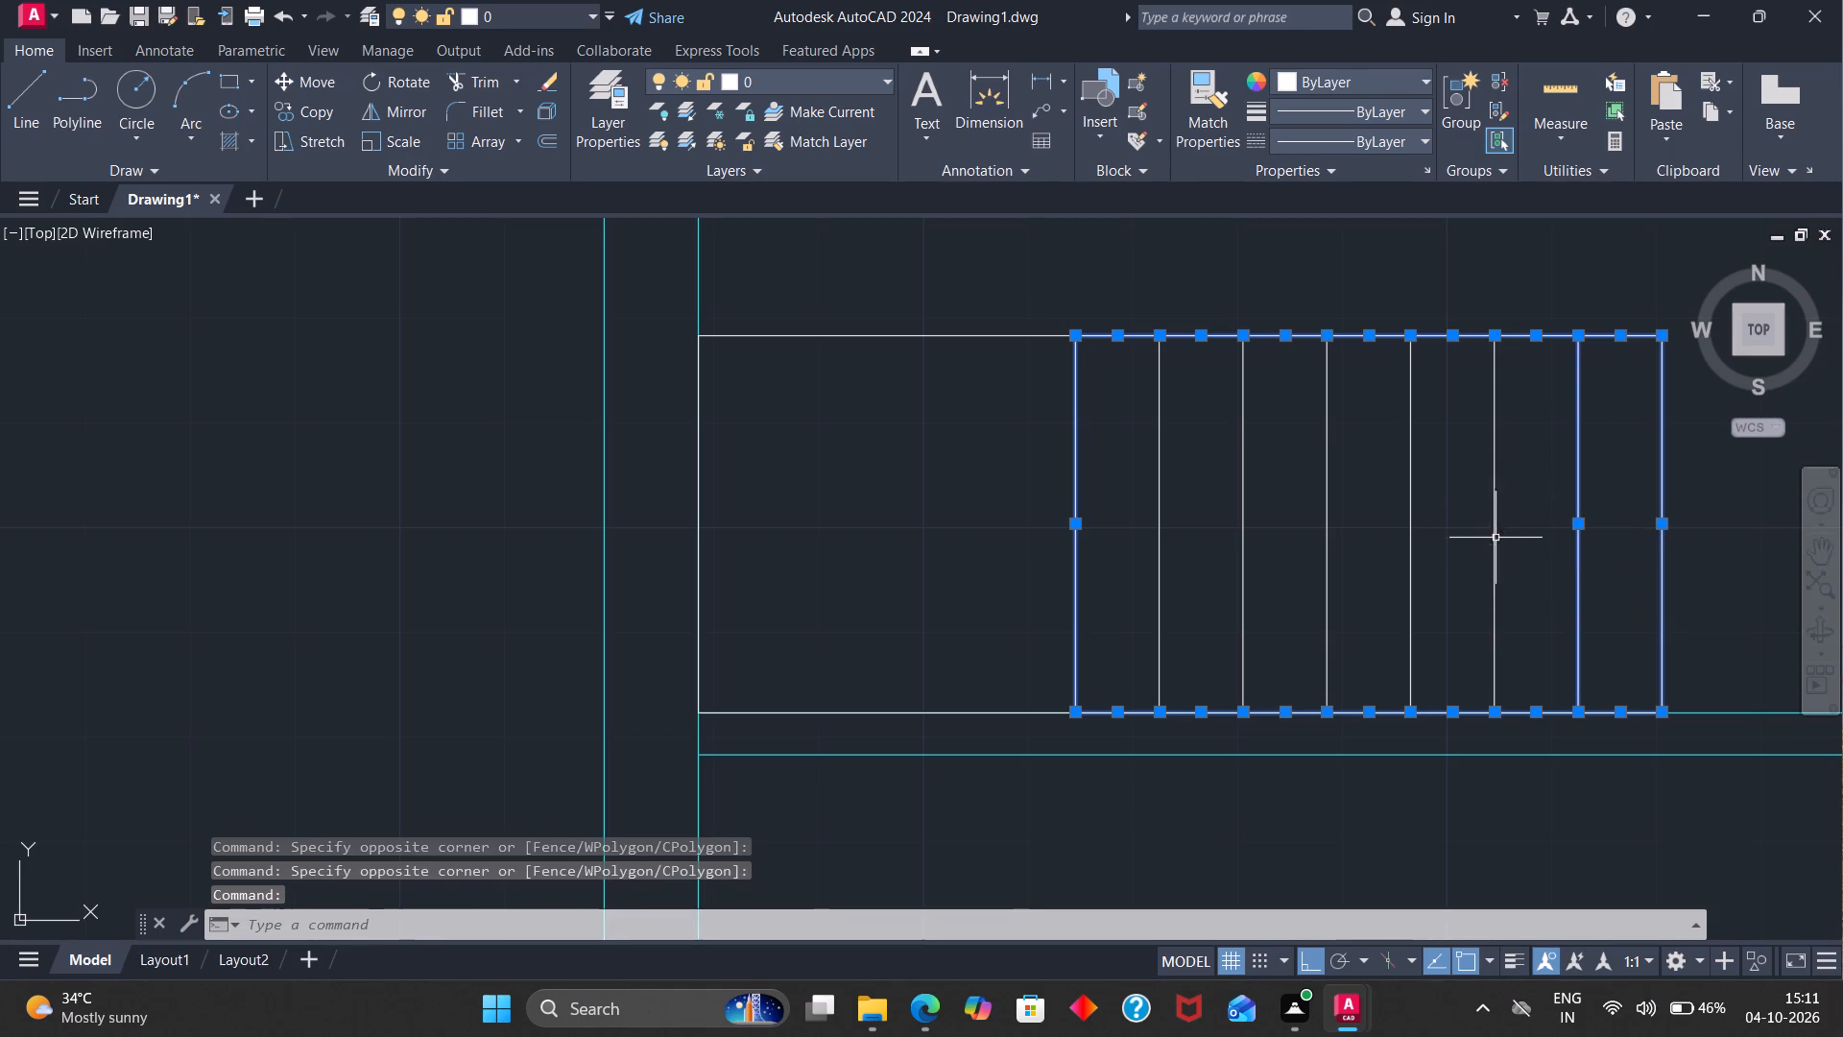
pyautogui.click(1496, 538)
pyautogui.scroll(2, 1494, 538)
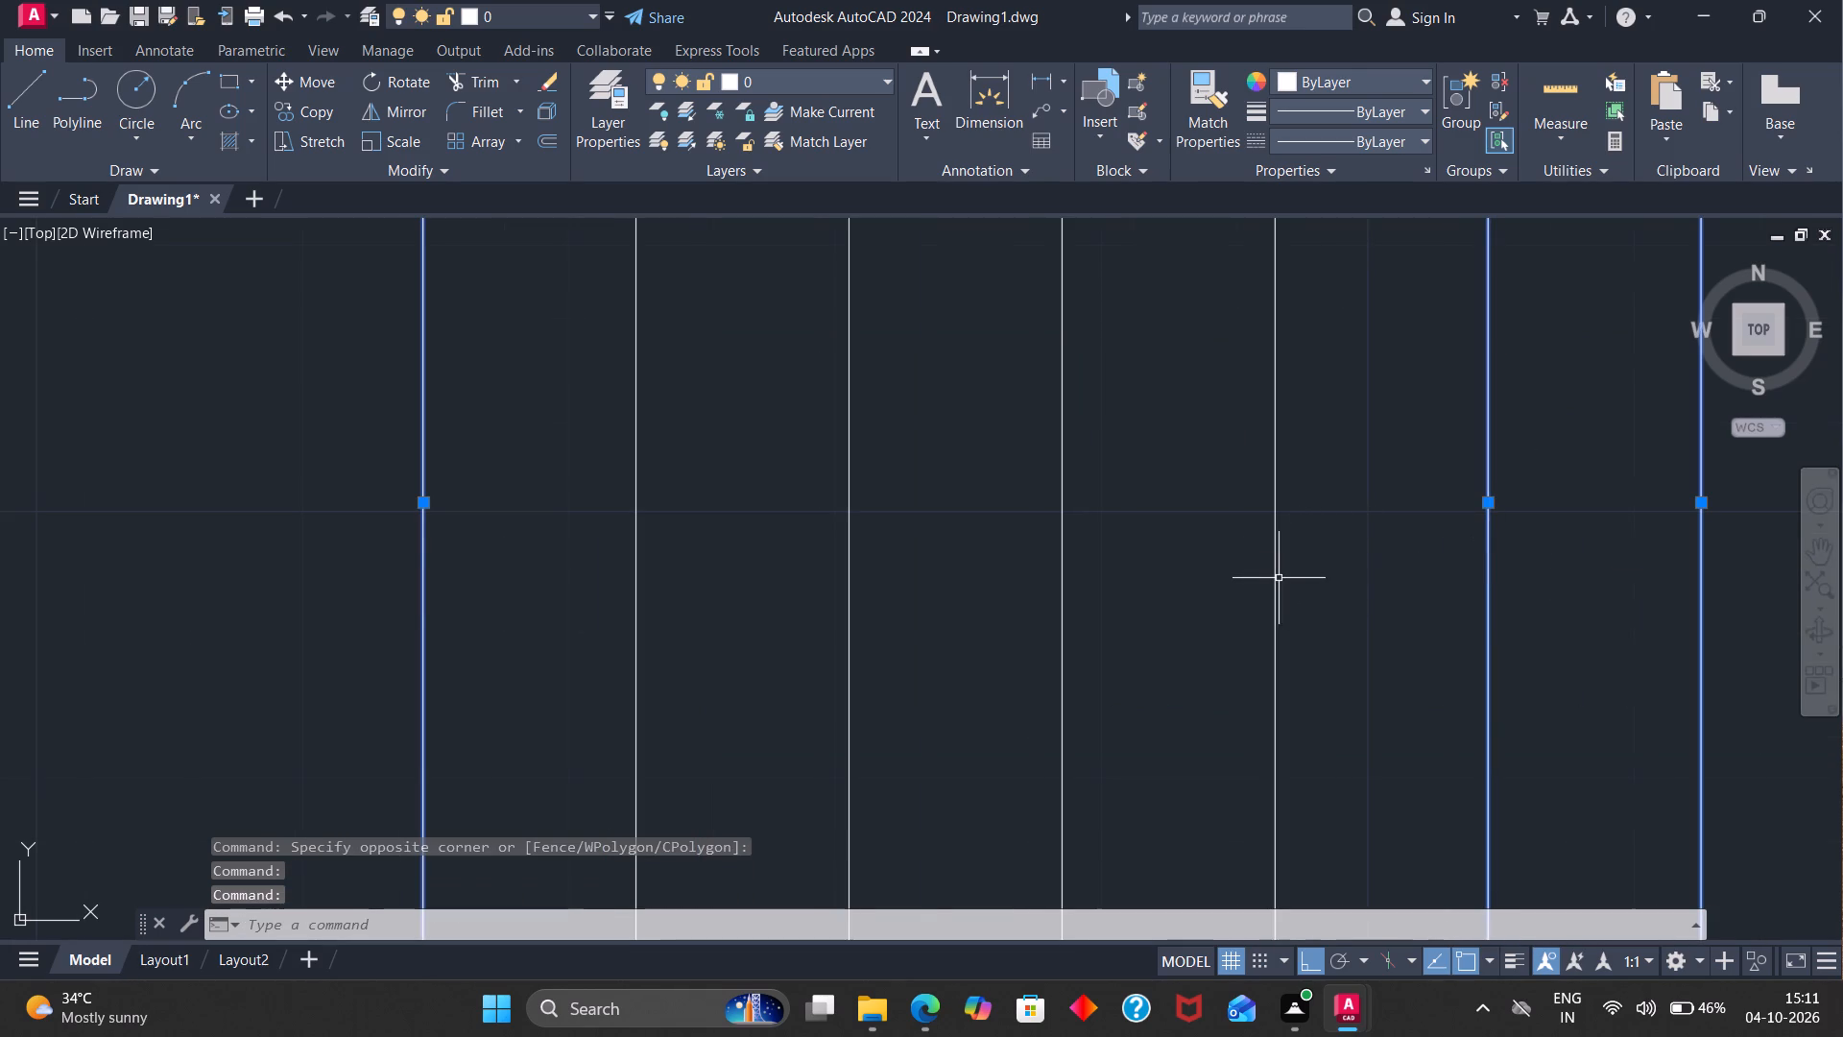
pyautogui.click(1275, 583)
pyautogui.click(1060, 614)
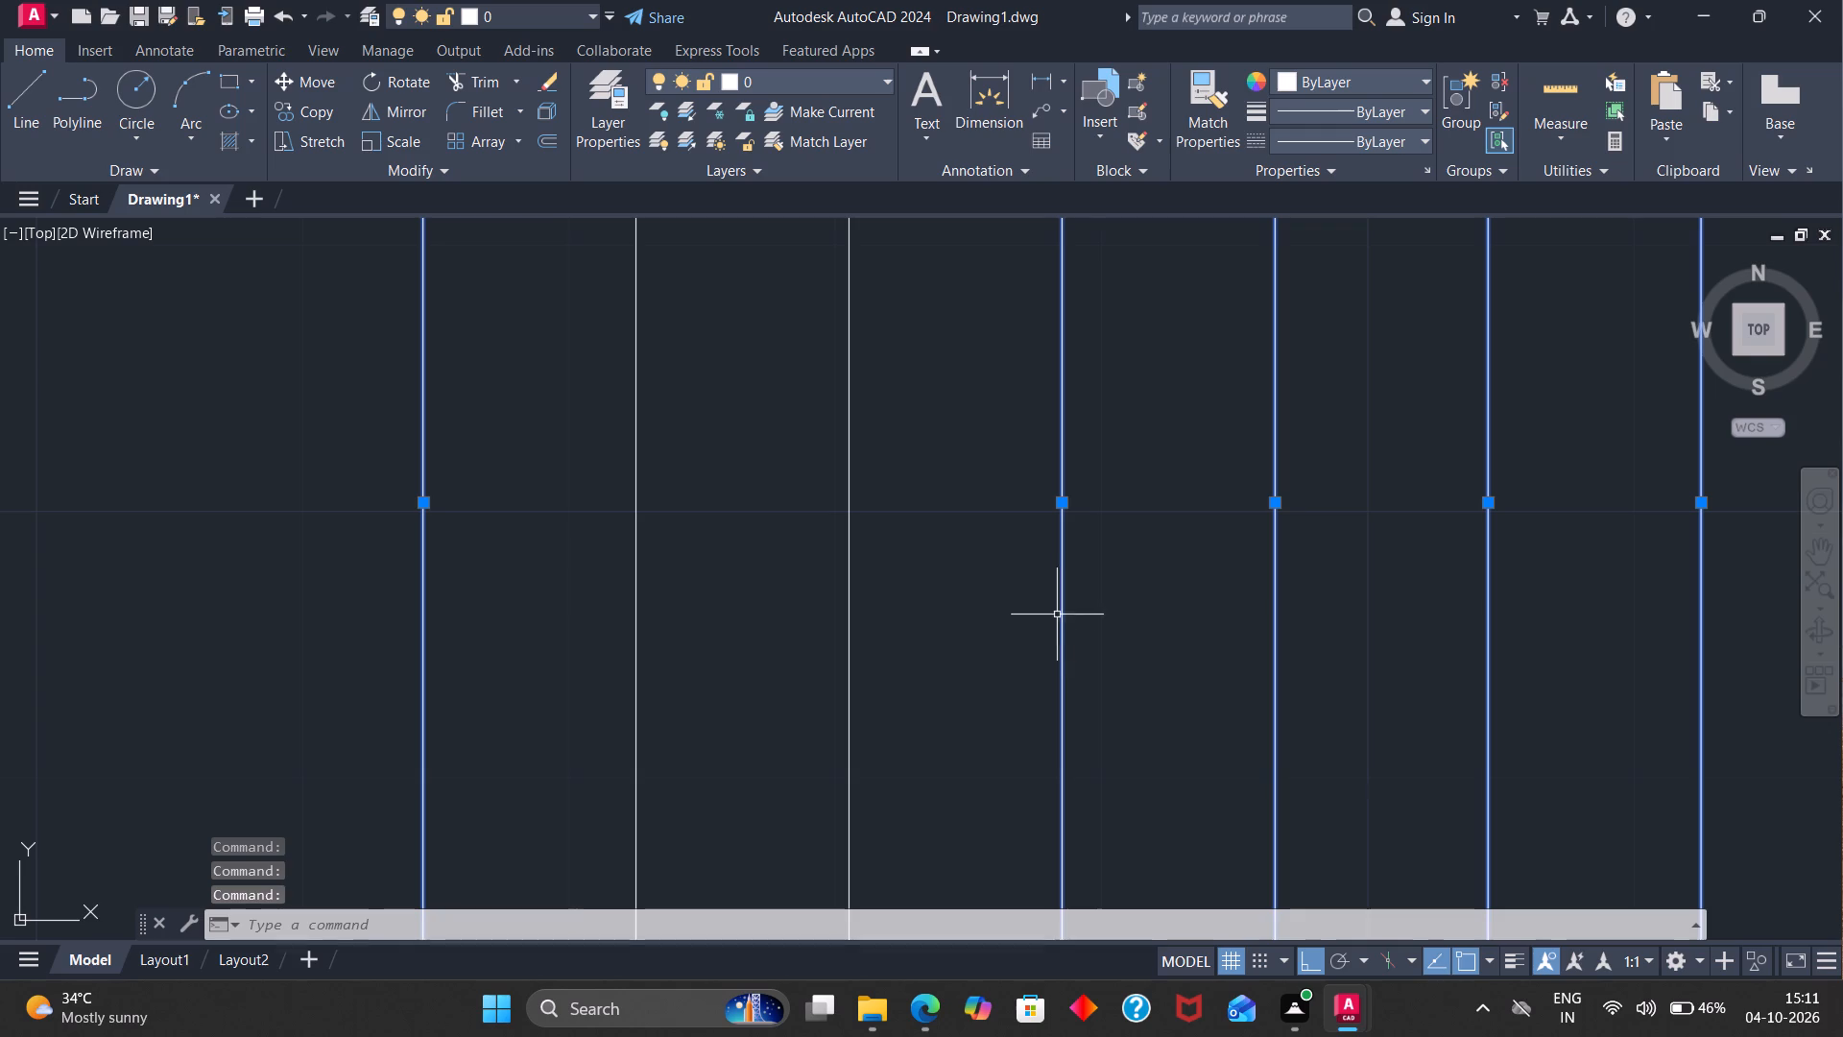
pyautogui.click(853, 639)
pyautogui.click(849, 641)
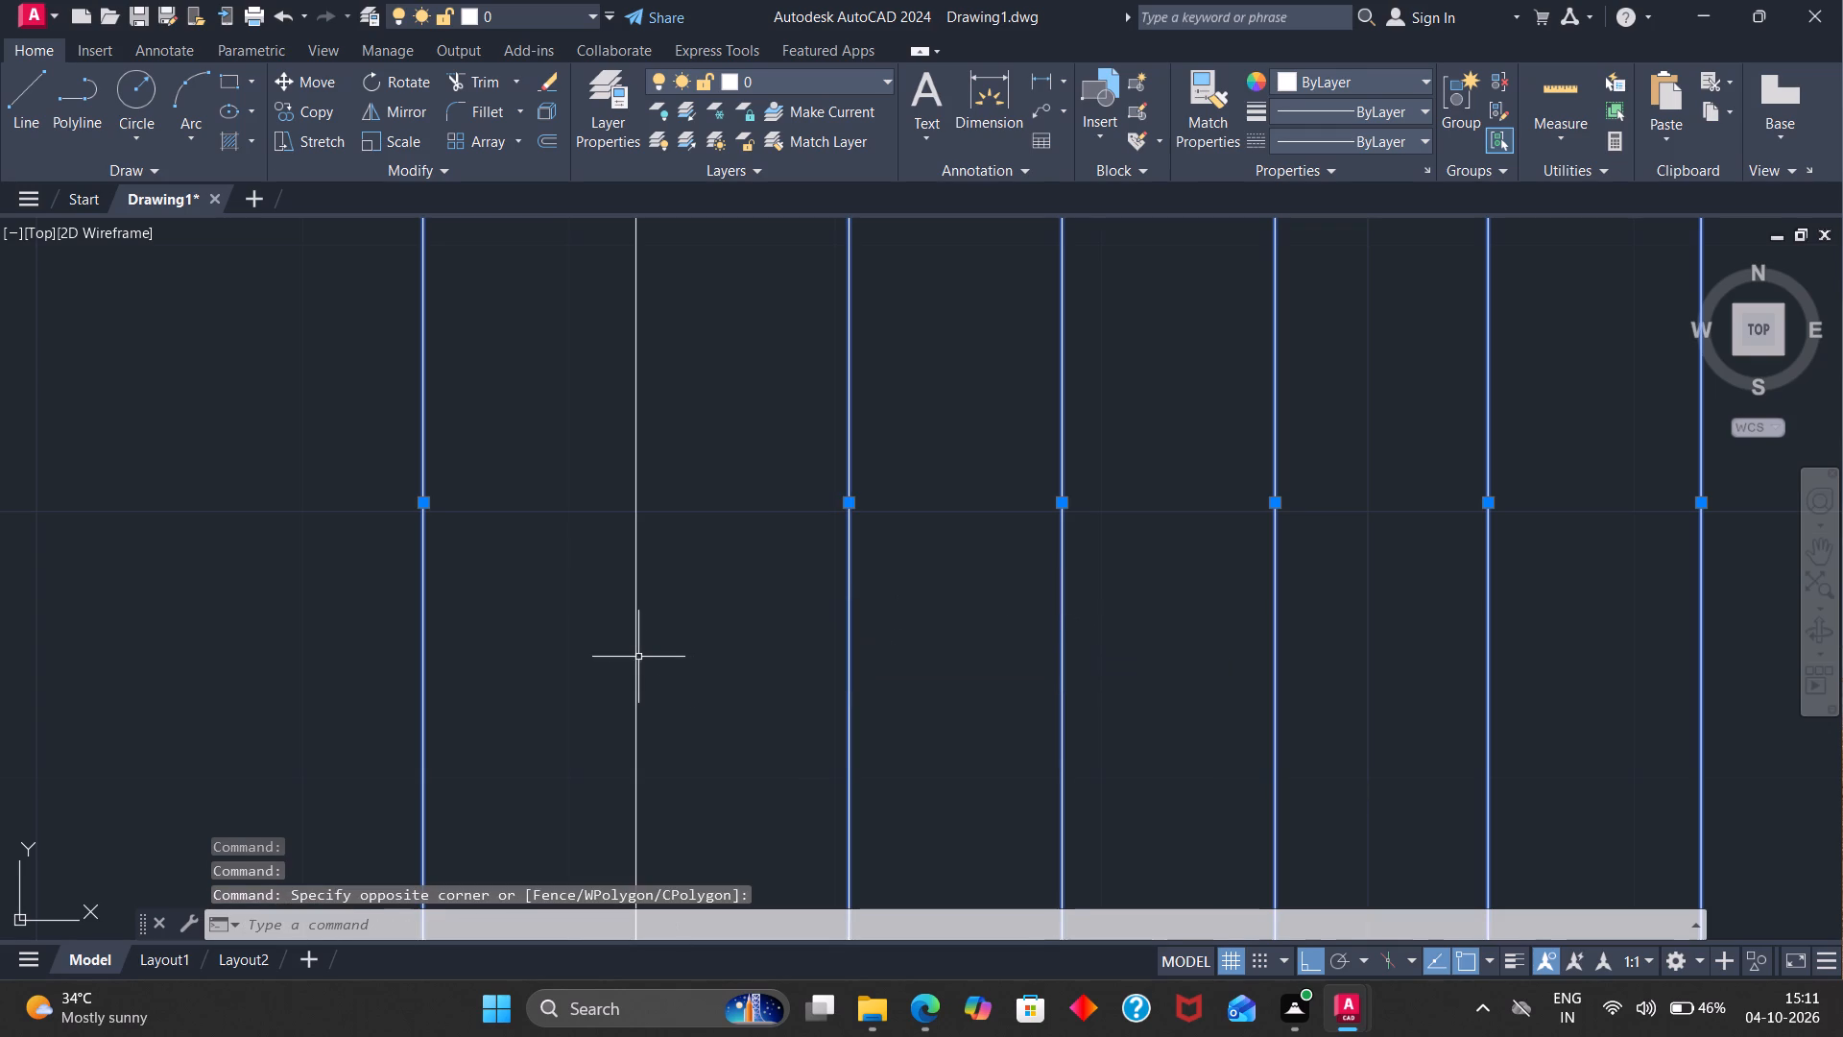
pyautogui.click(638, 663)
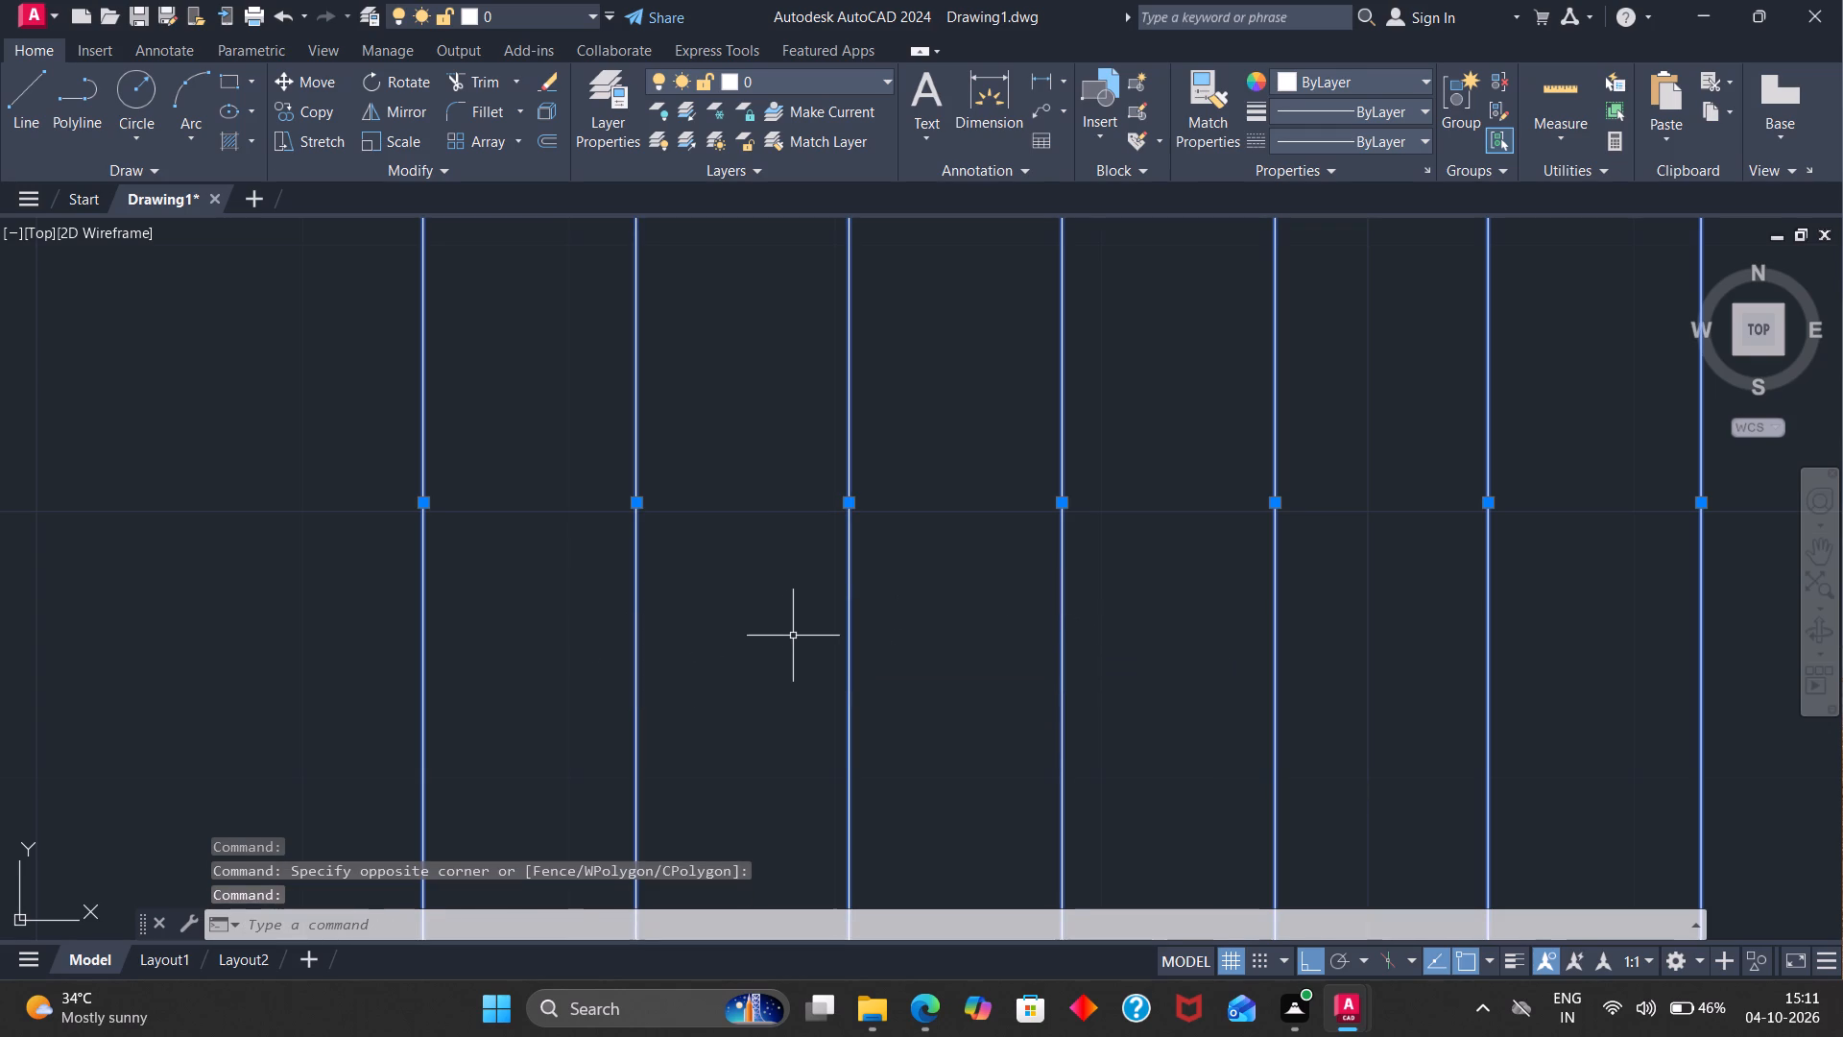
pyautogui.press('g')
pyautogui.press('Return')
# Copy the stair flight group horizontally about 7' to the right, using the landing's top-left corner as base point.
pyautogui.scroll(-3, 785, 639)
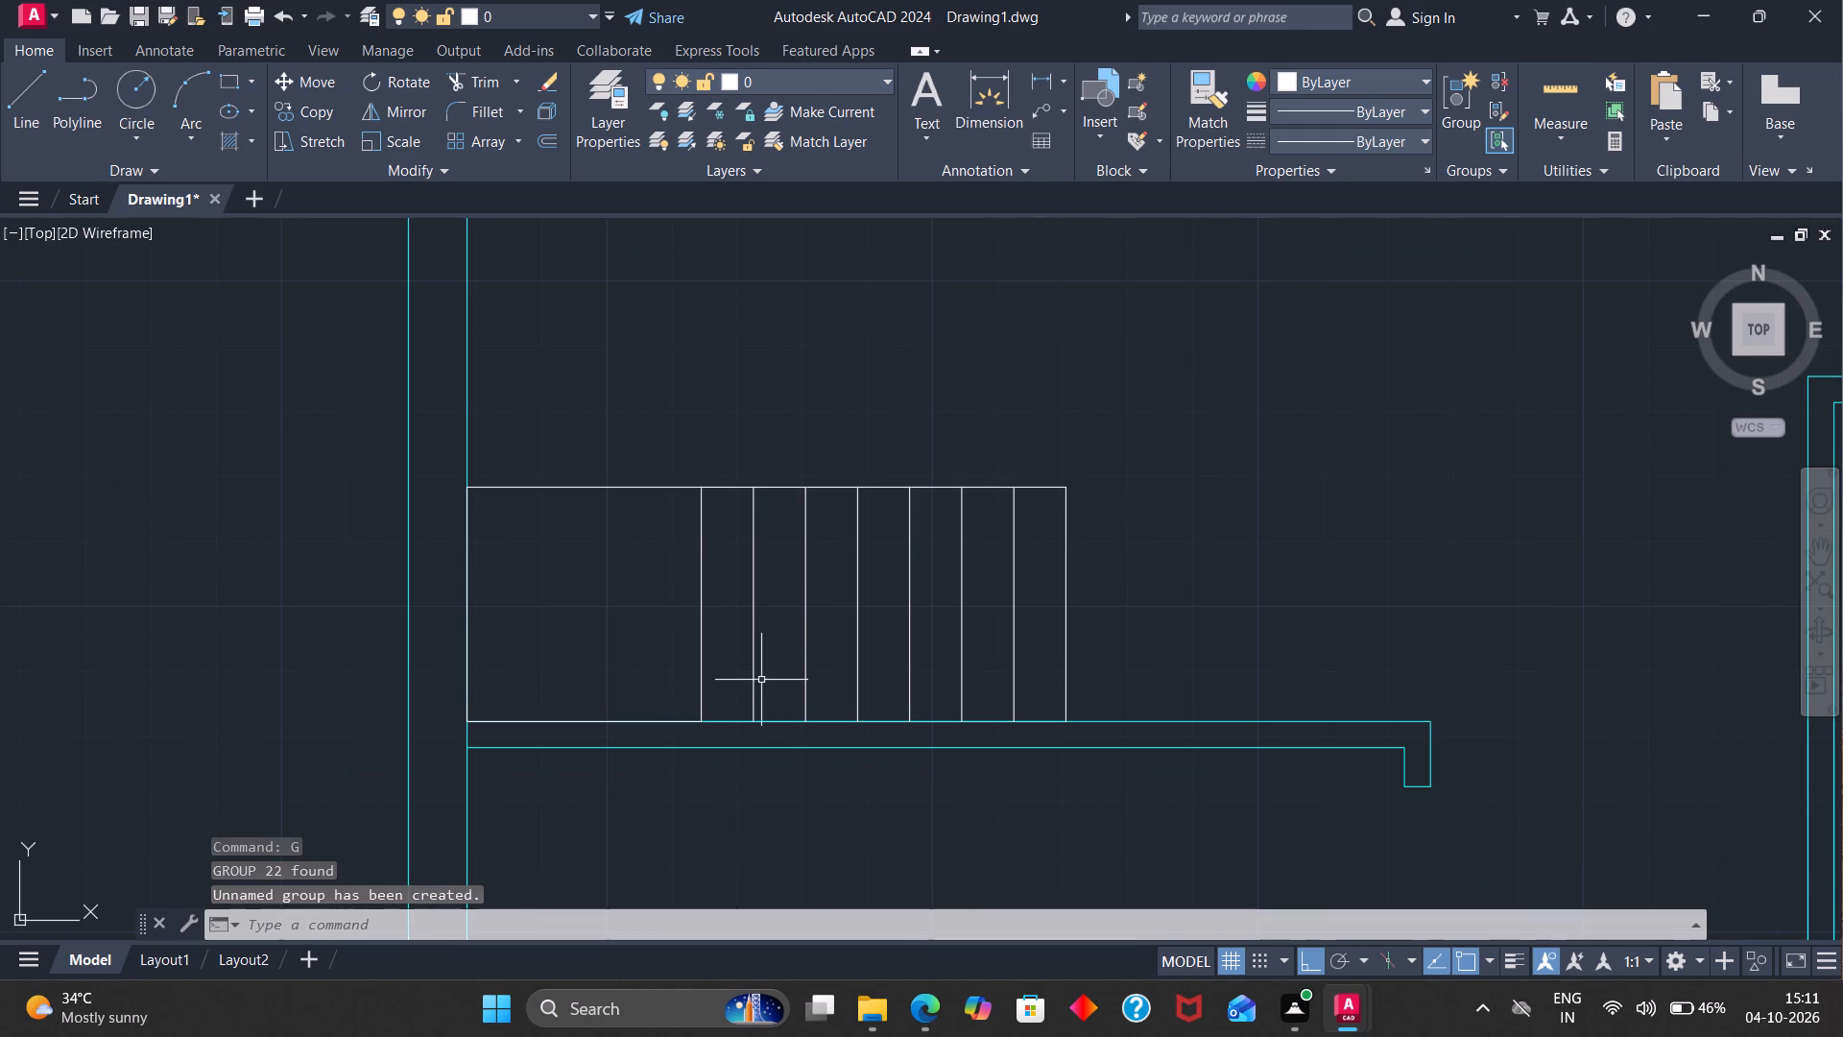
pyautogui.press('c')
pyautogui.press('o')
pyautogui.press('Return')
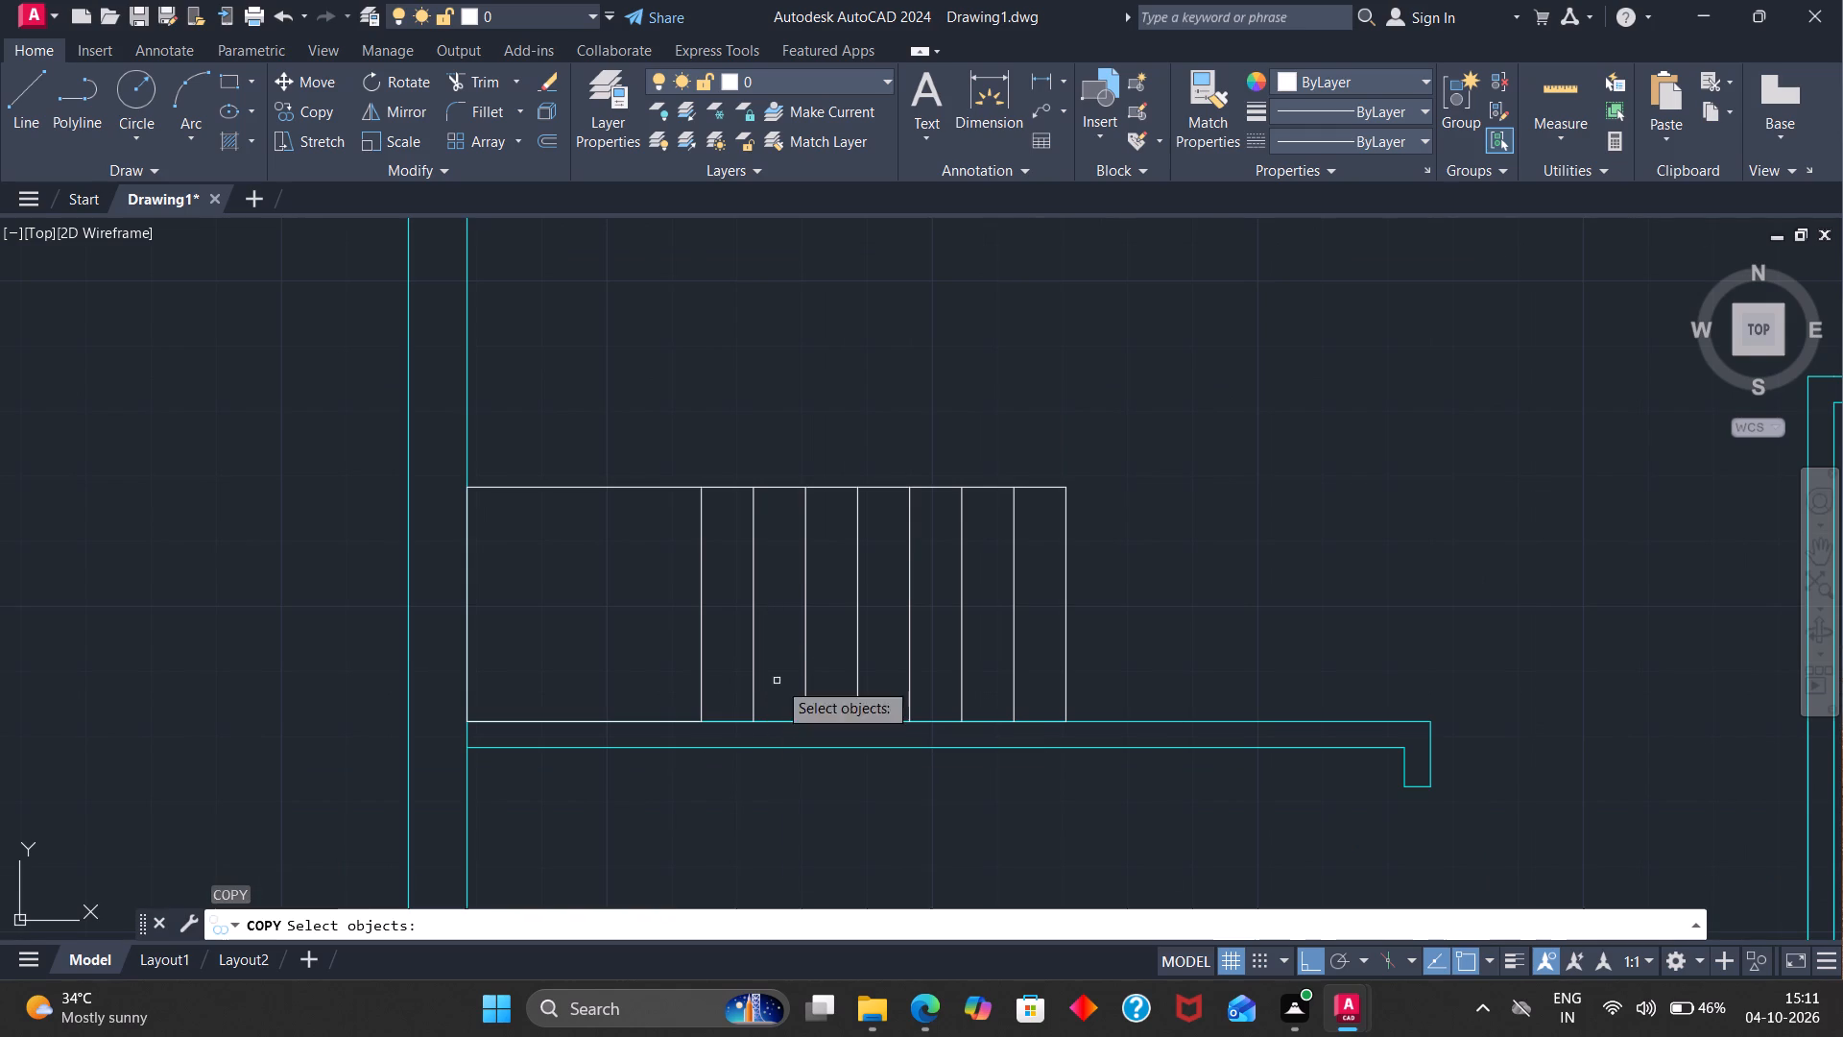
pyautogui.click(792, 487)
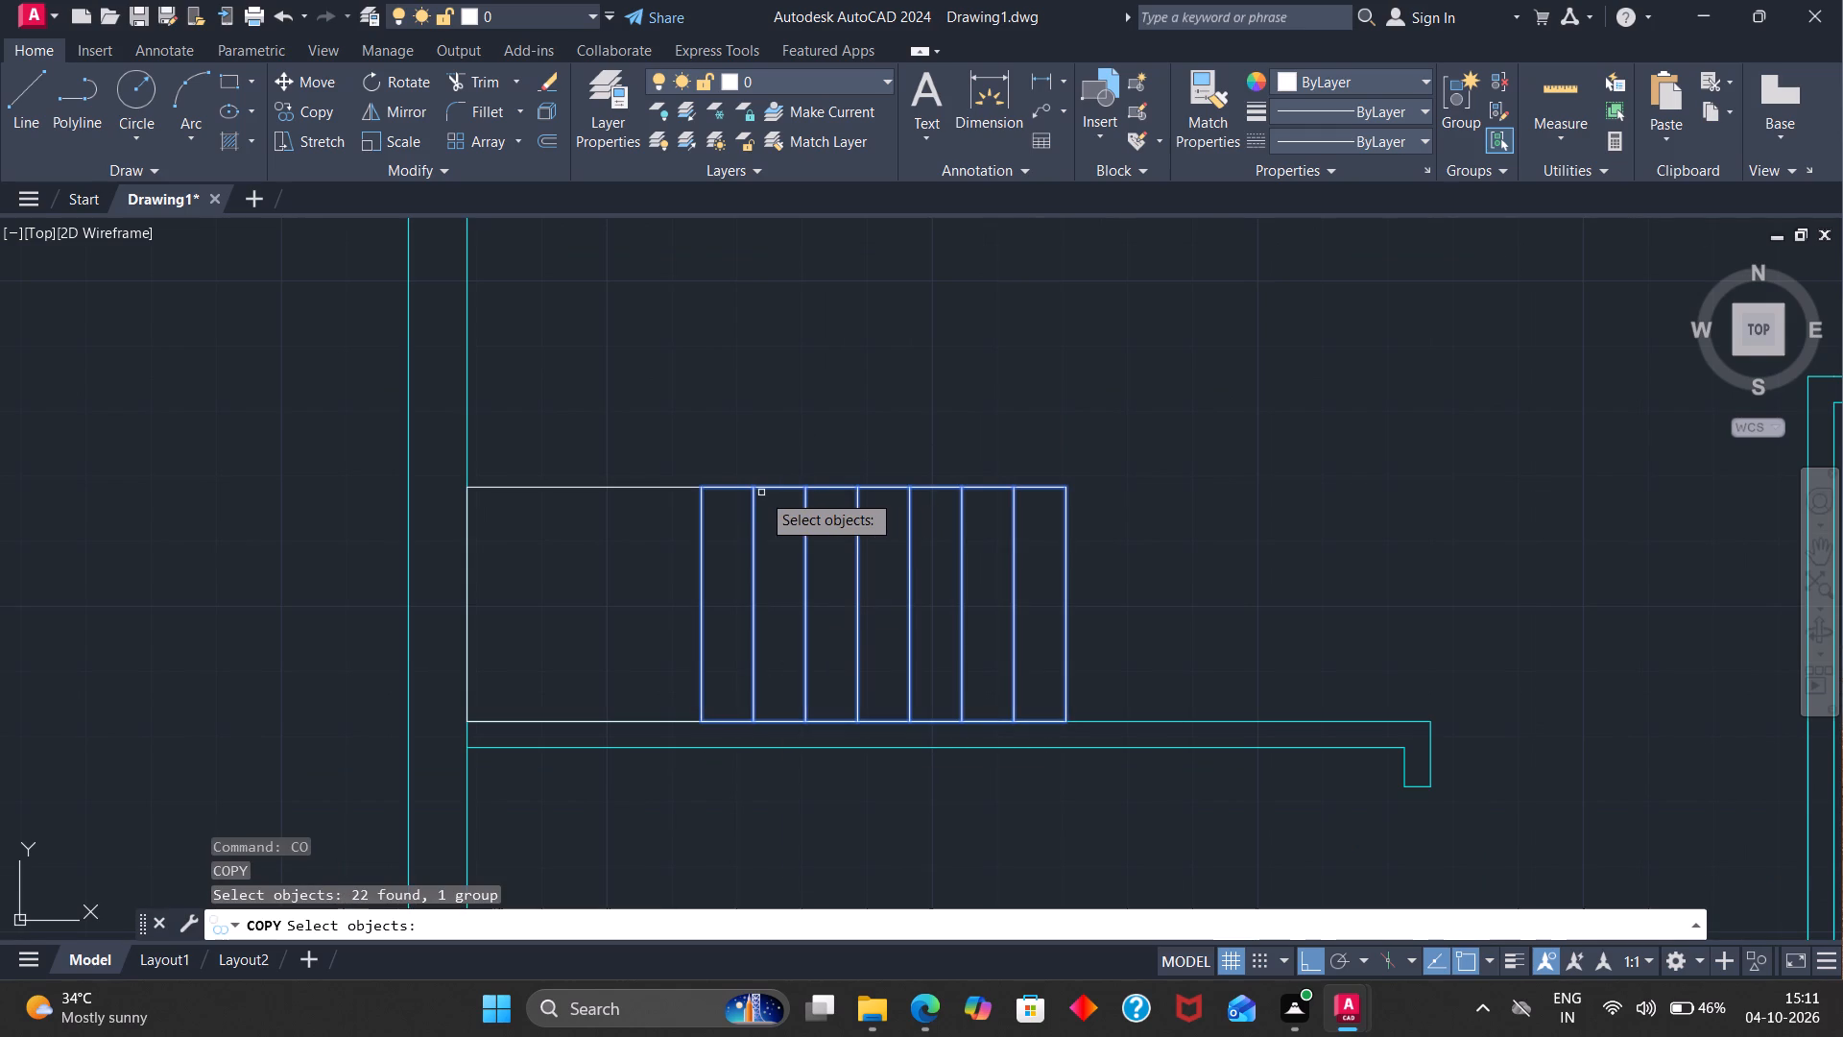
pyautogui.press('Return')
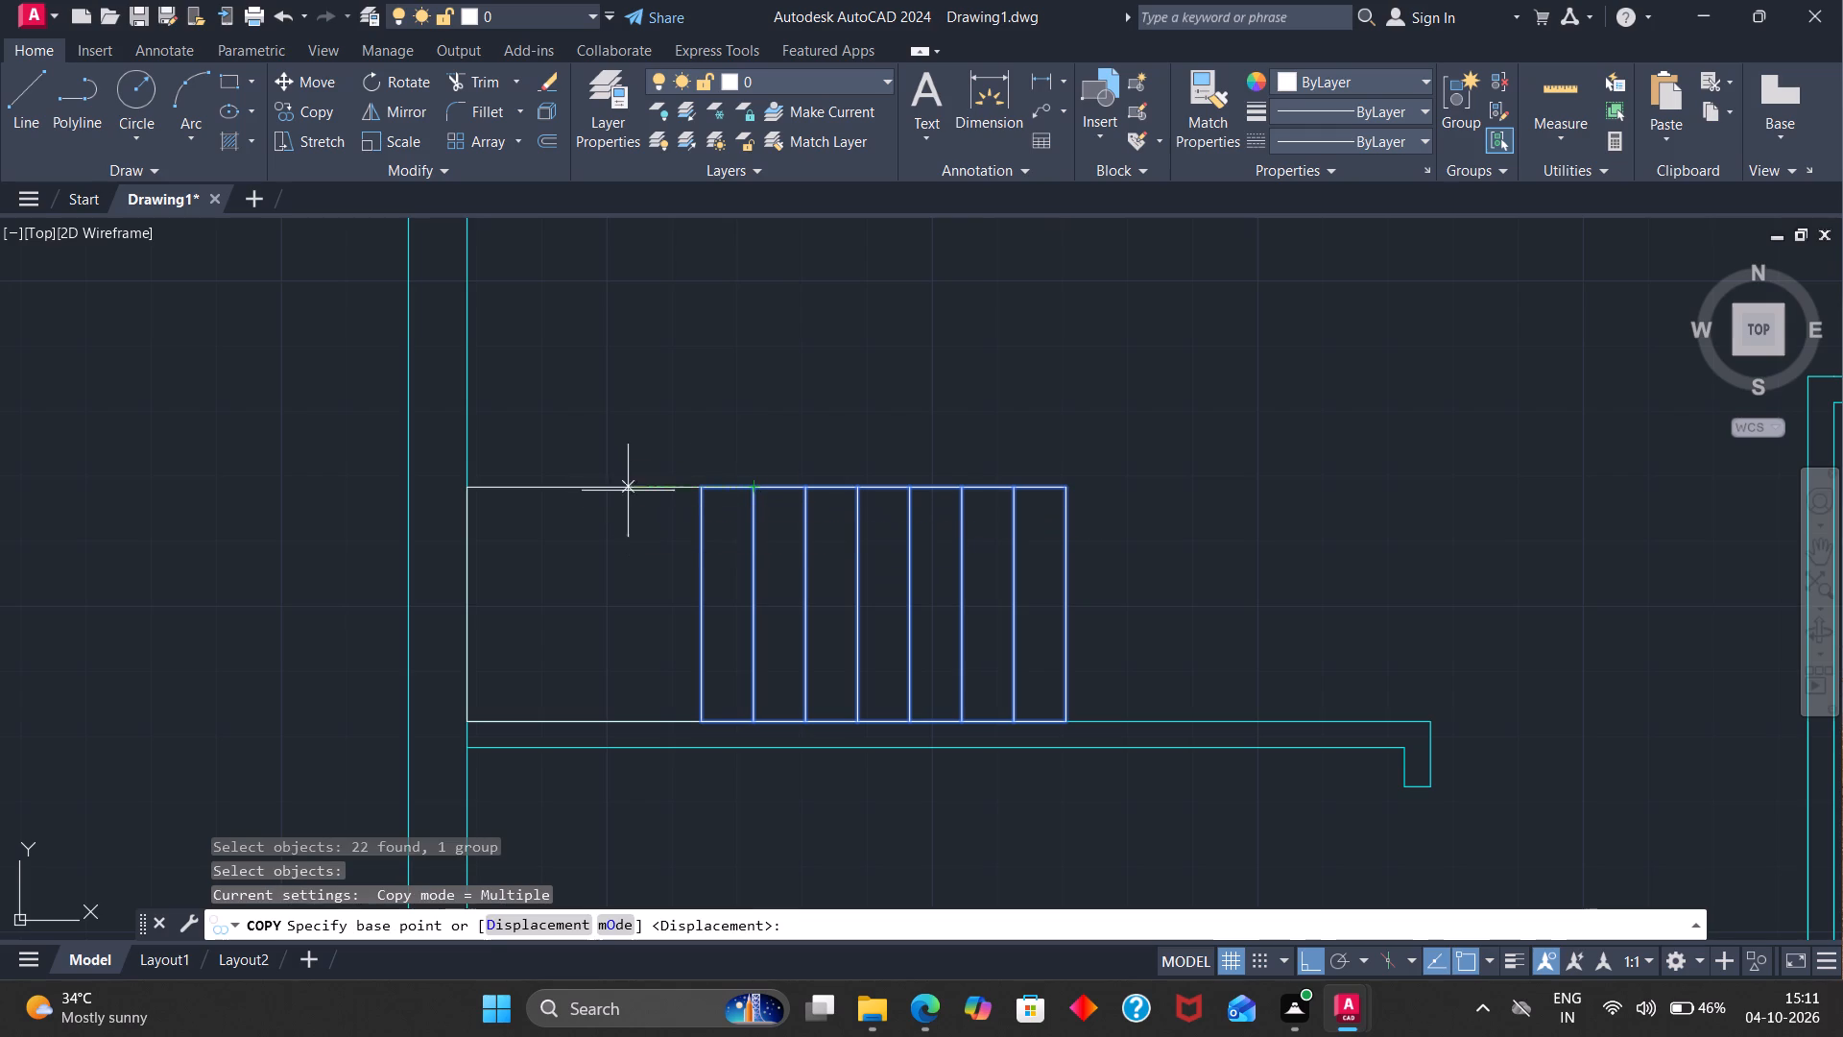
pyautogui.click(469, 485)
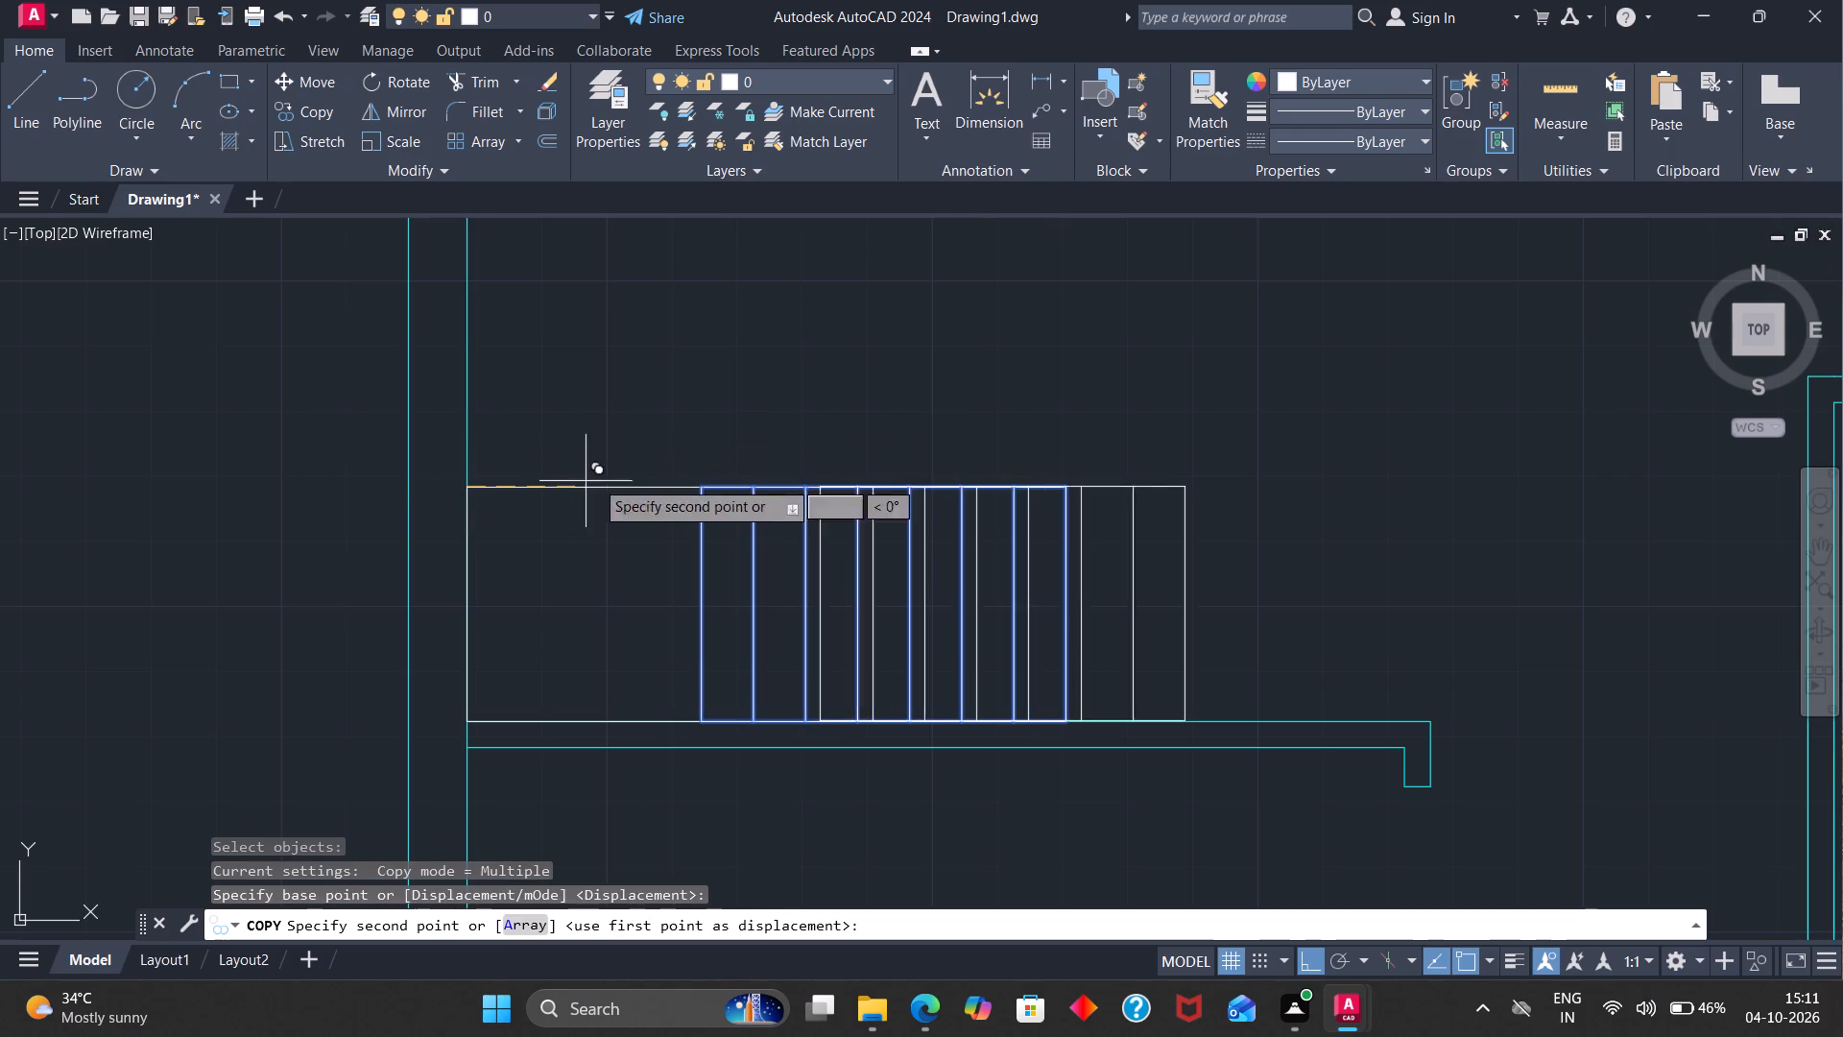
pyautogui.click(1018, 403)
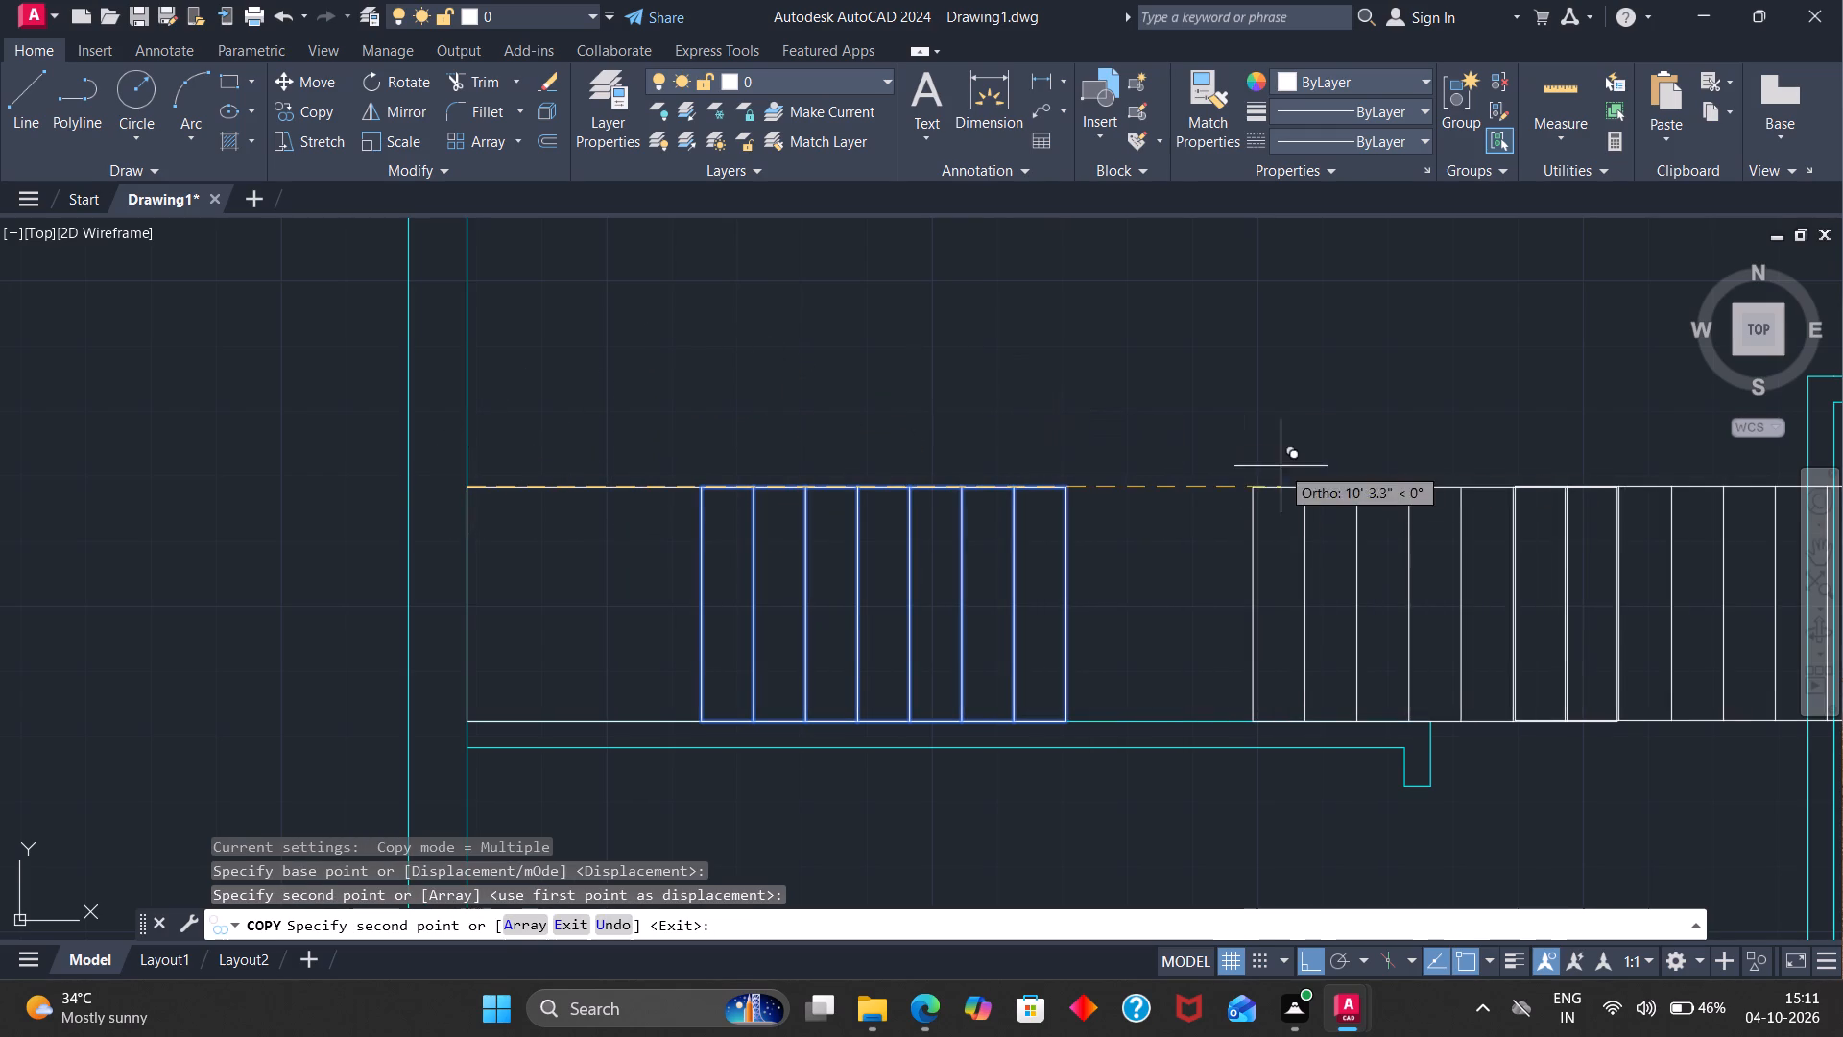
pyautogui.press('Escape')
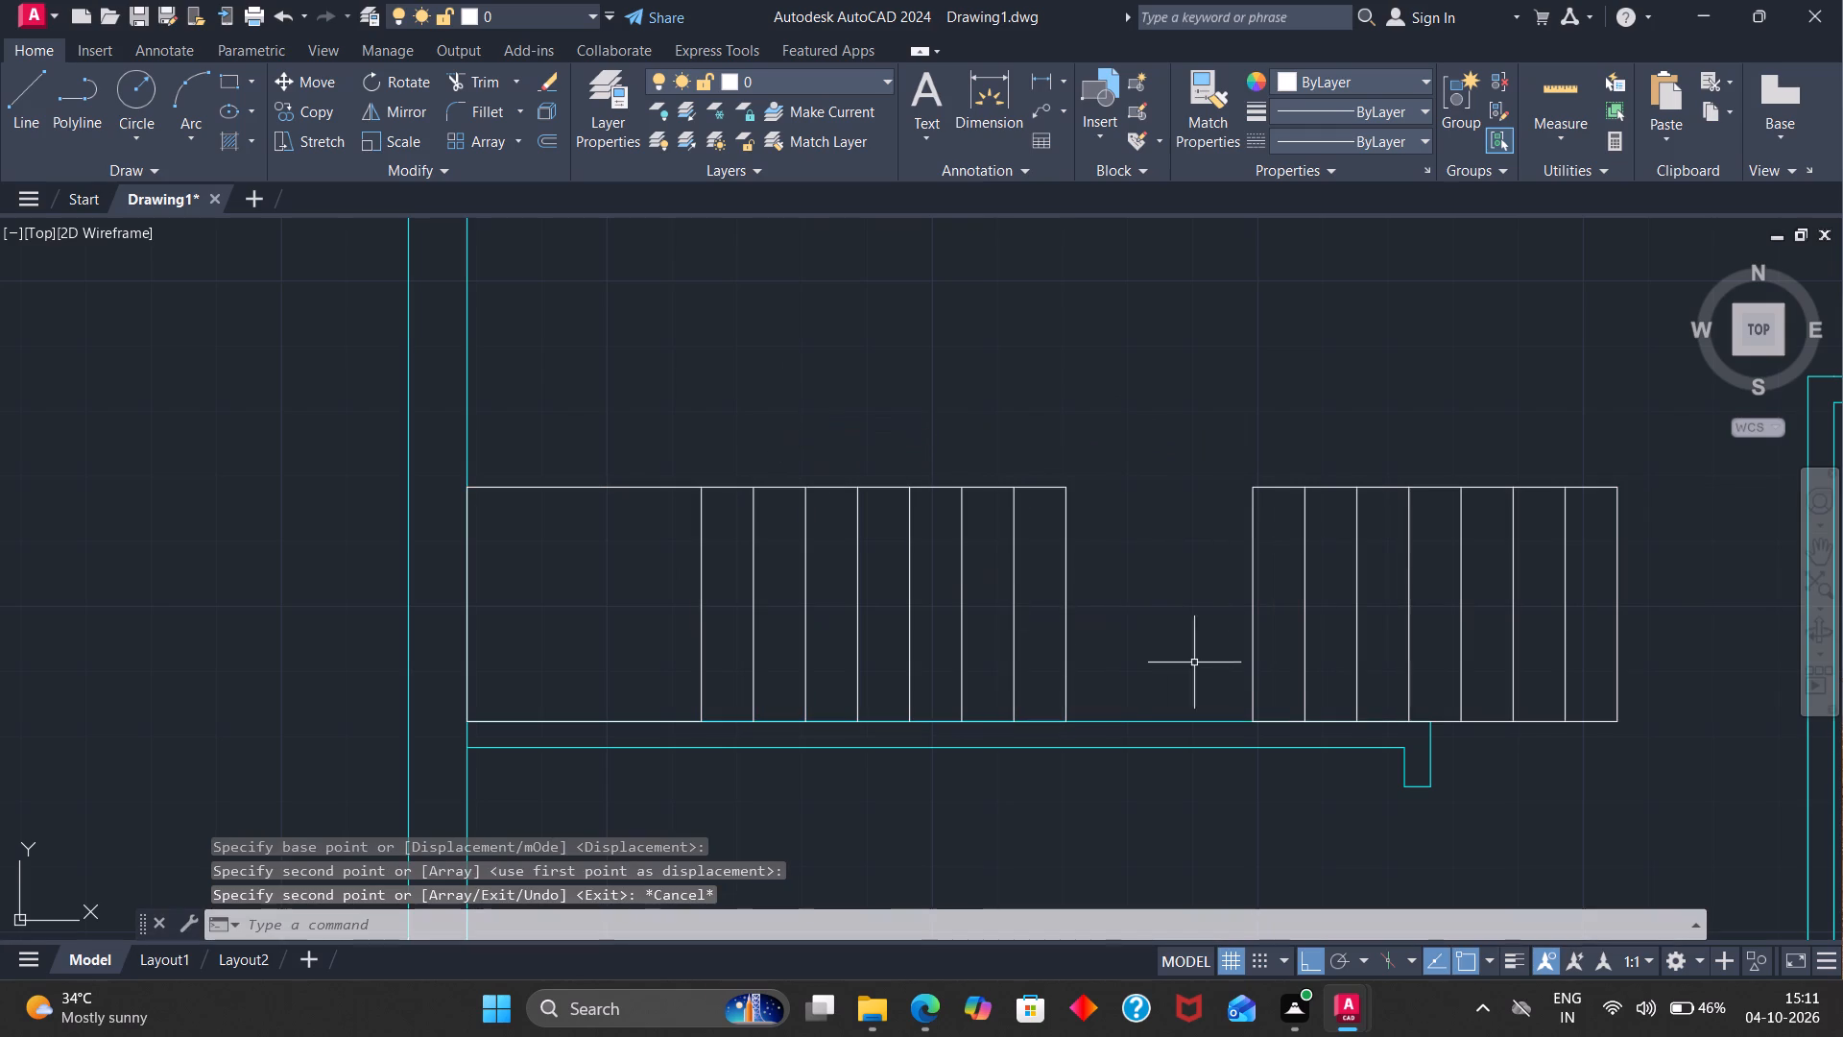
# Rotate the copied stair flight group 270° about its top-left corner, so its treads lie horizontally.
pyautogui.press('r')
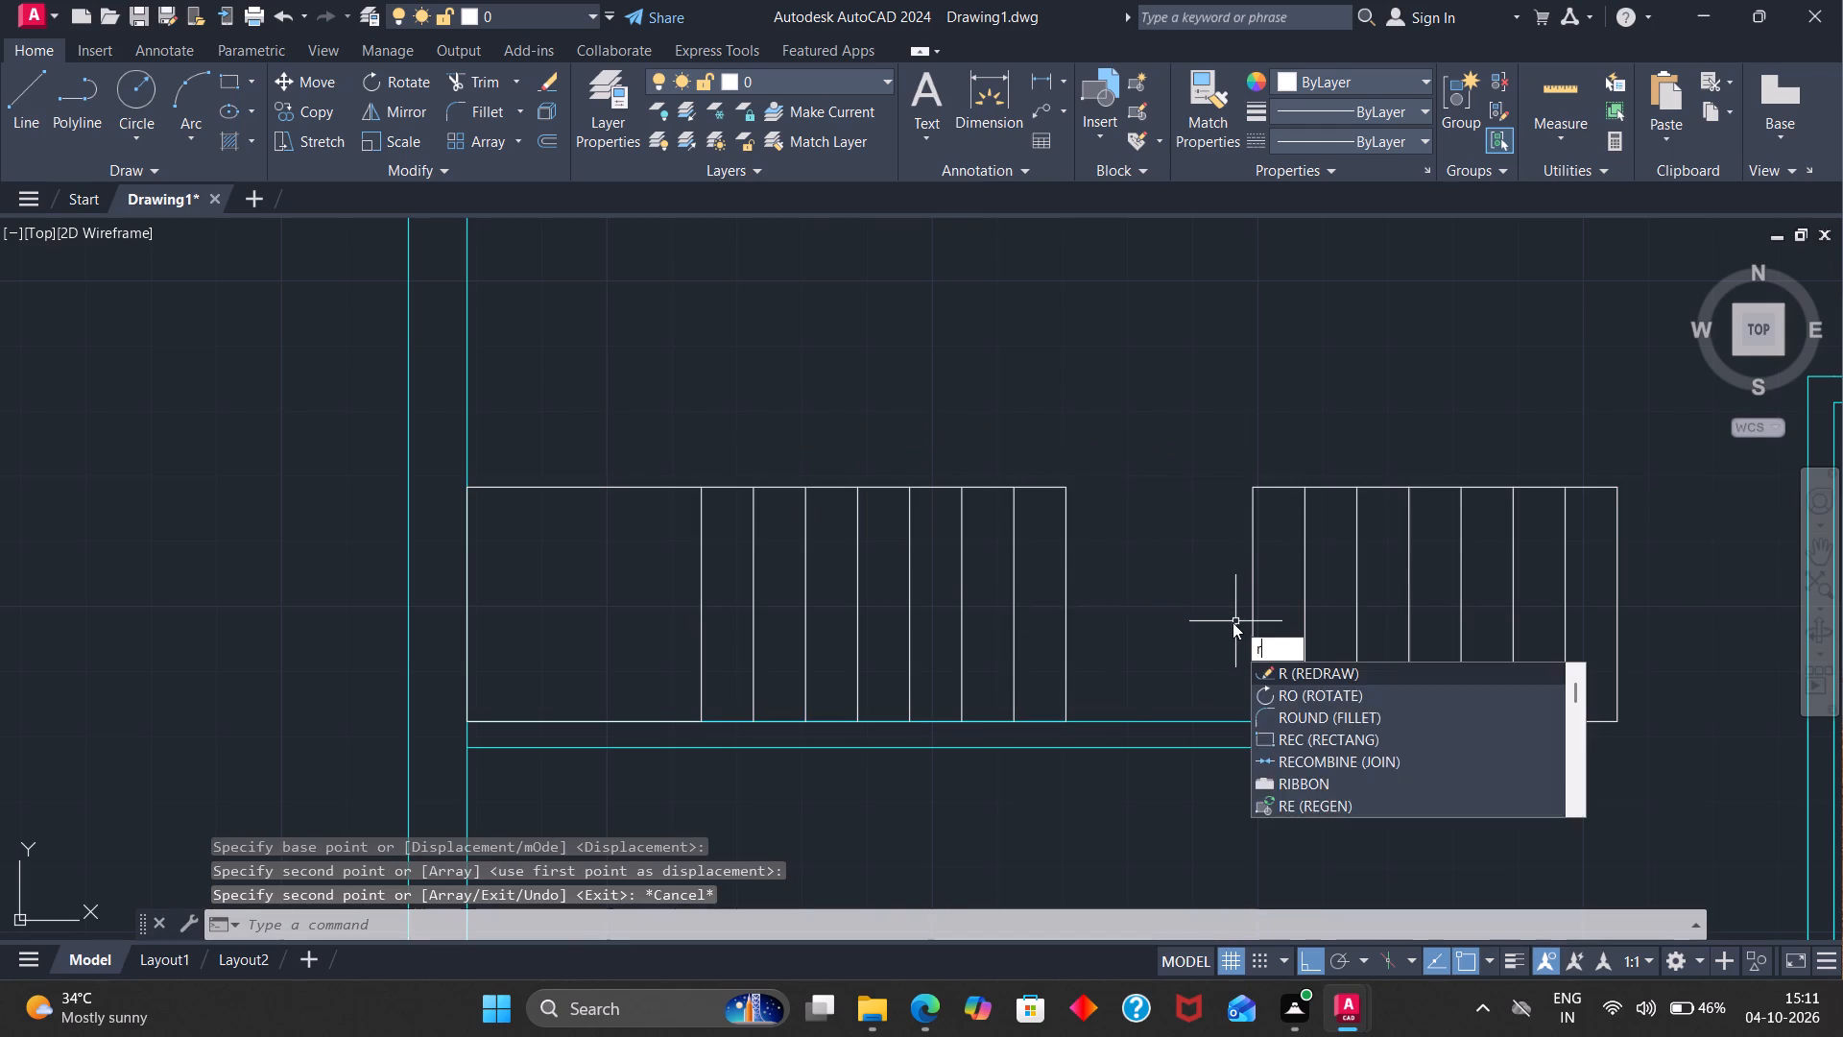
pyautogui.press('o')
pyautogui.press('Return')
pyautogui.click(1254, 586)
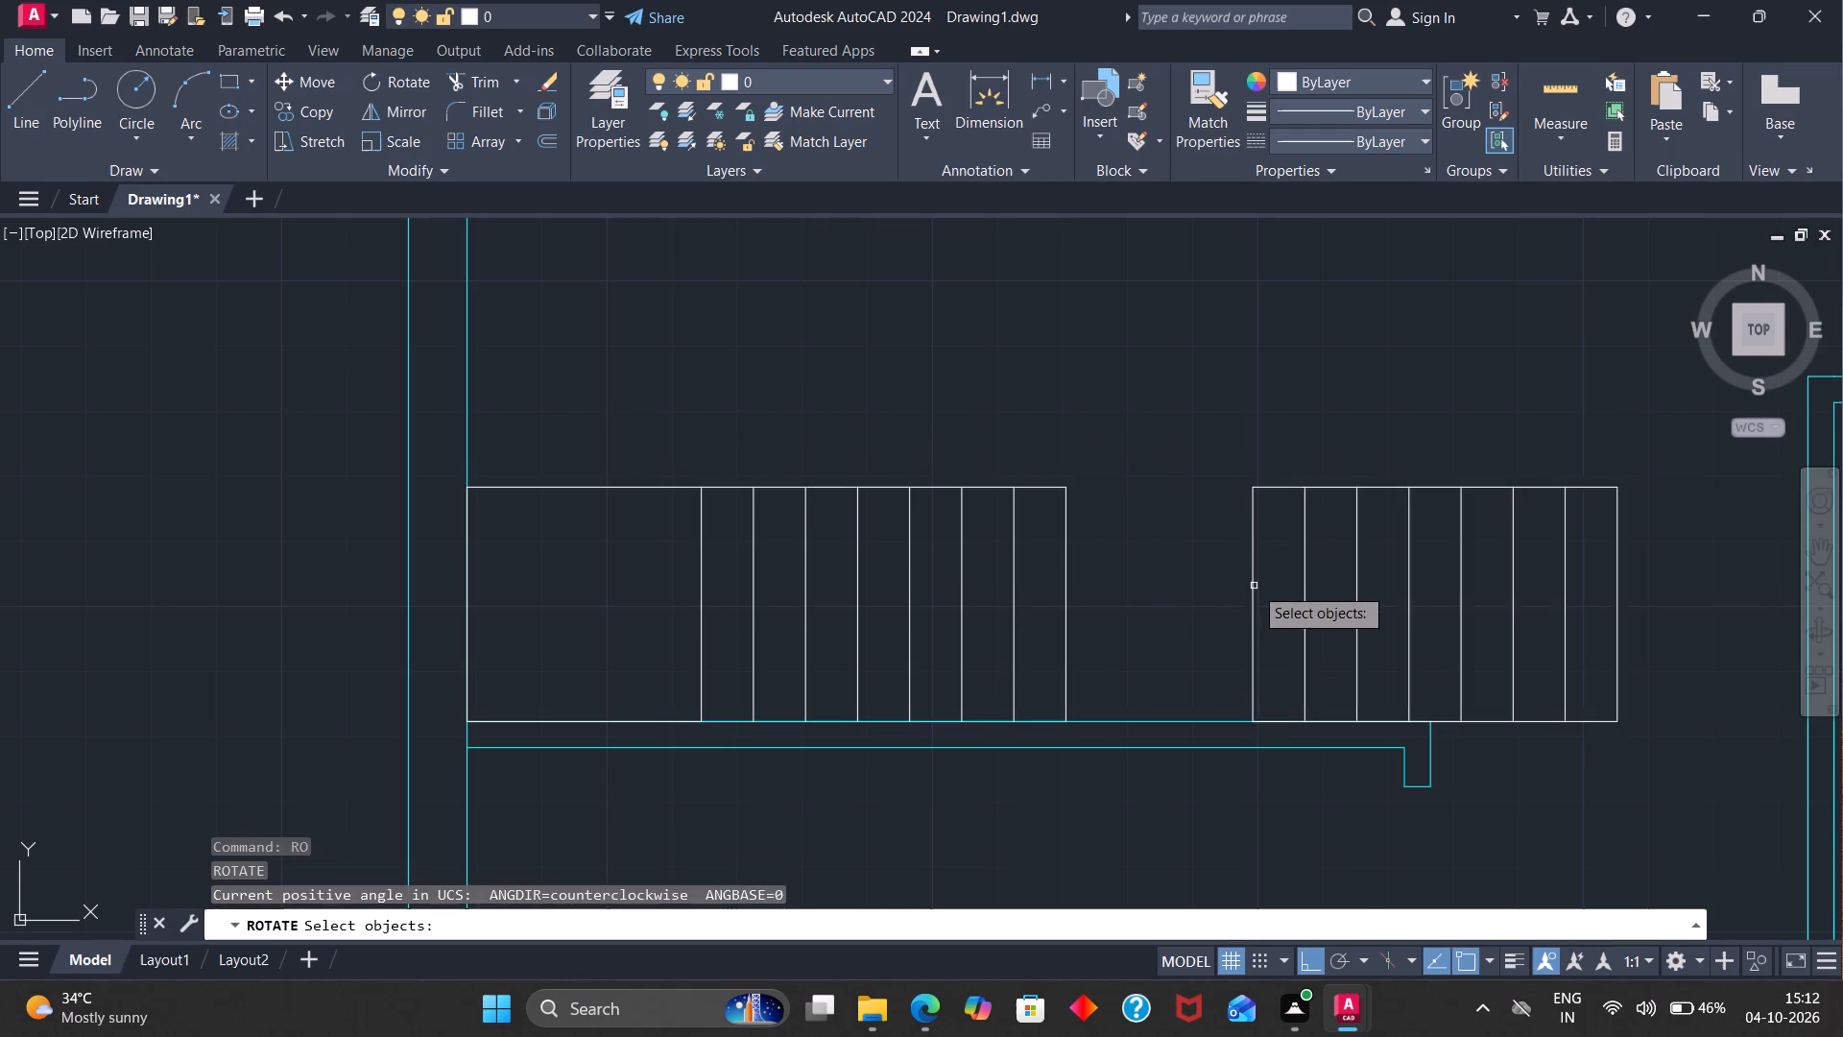
pyautogui.press('Return')
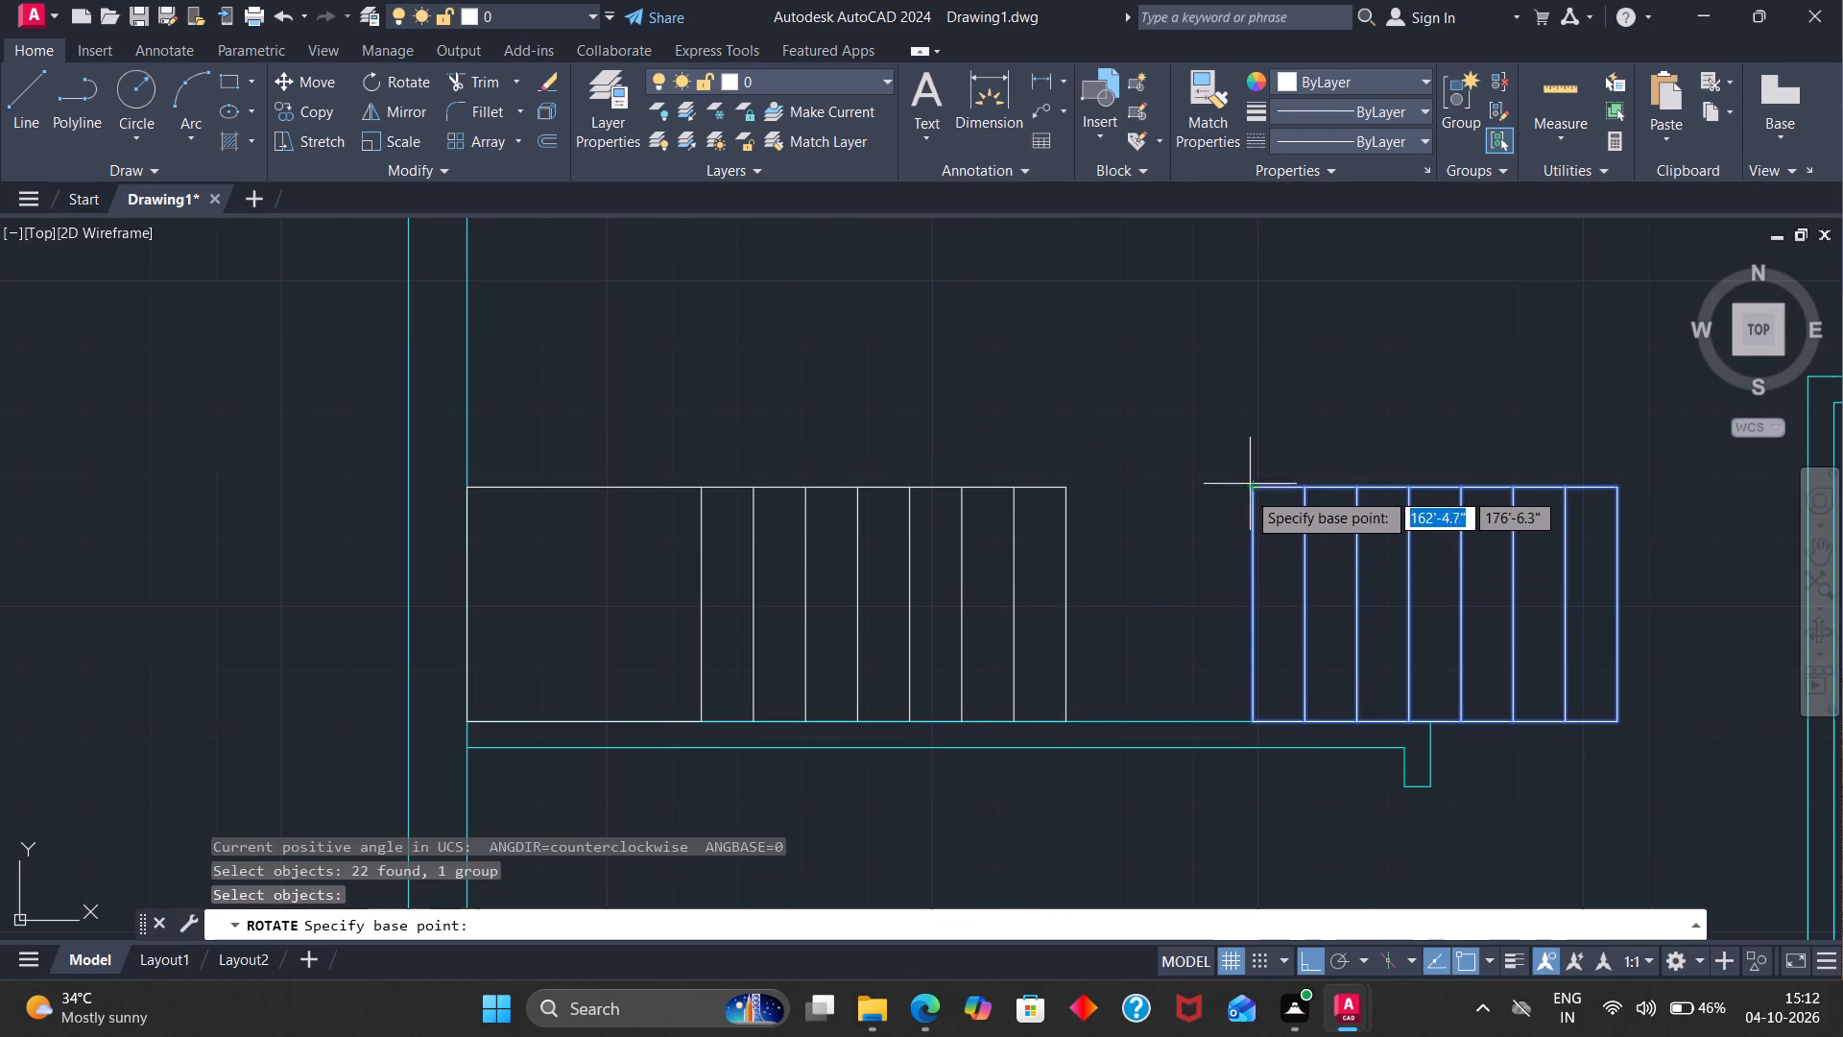
pyautogui.click(1248, 492)
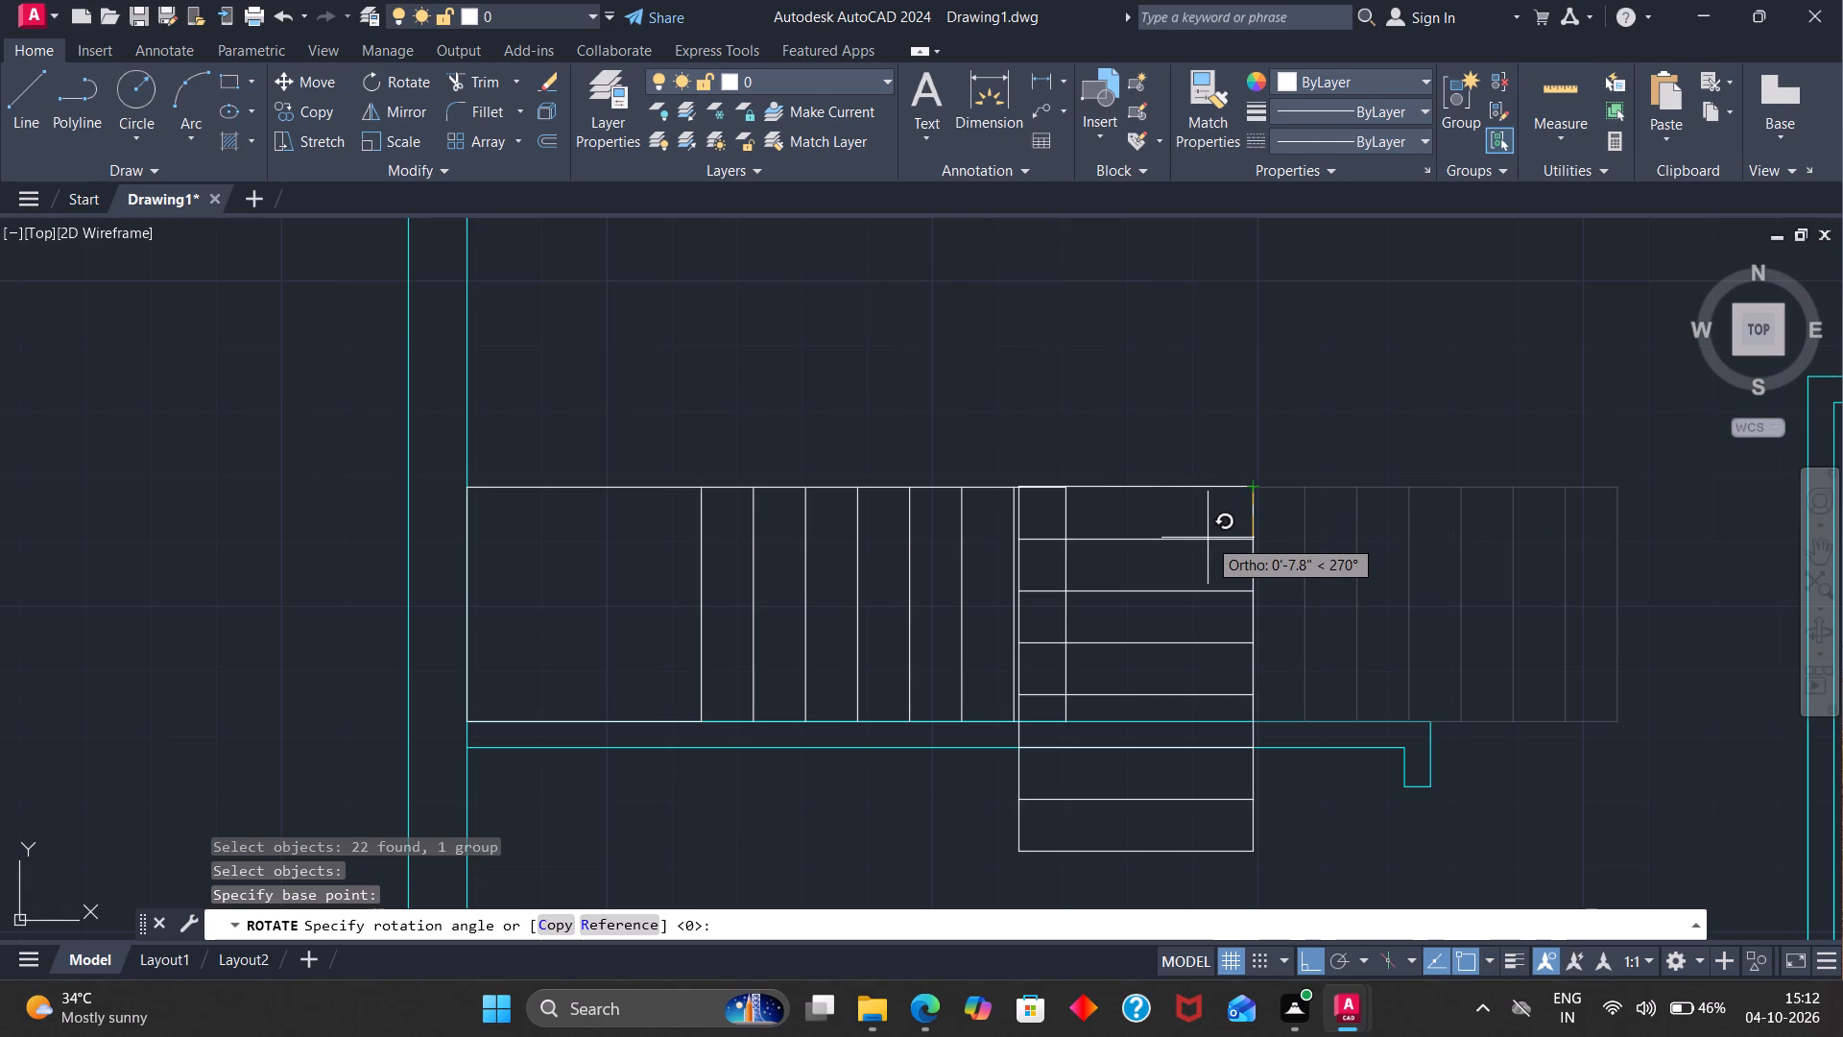
pyautogui.click(1208, 538)
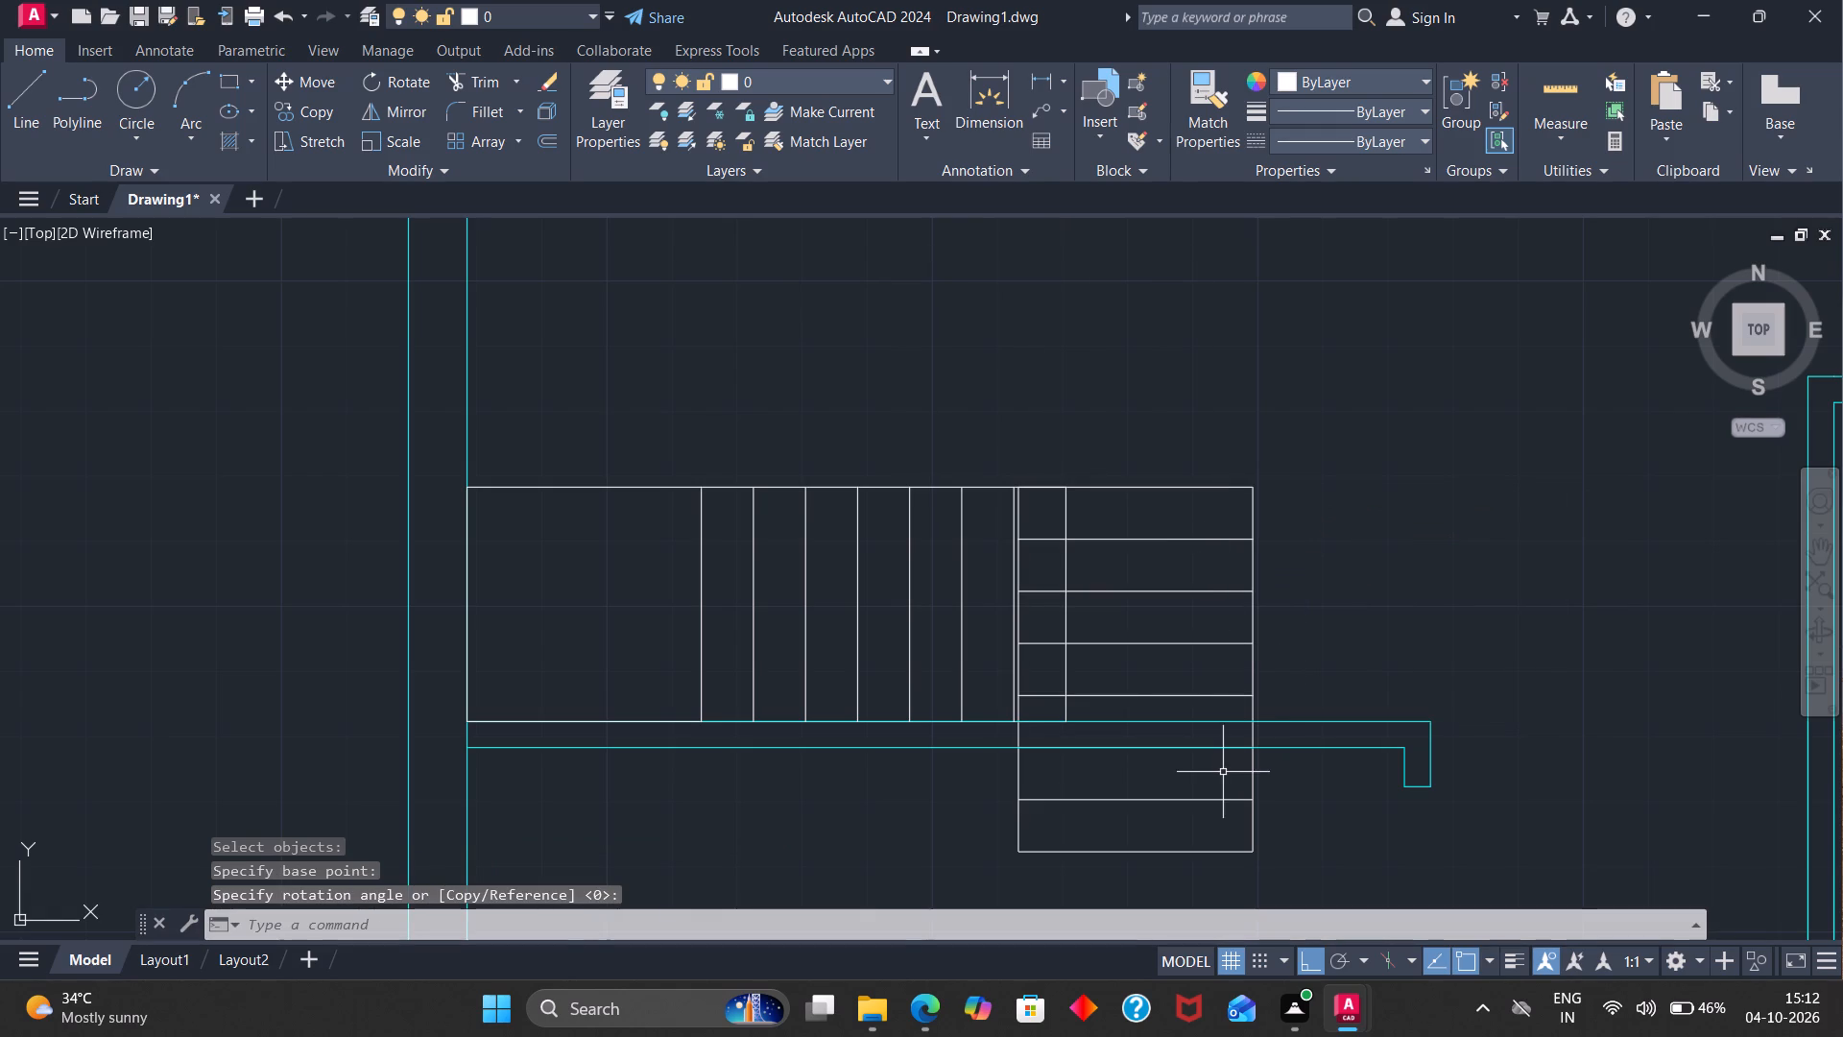
# Move the rotated stair flight by its bottom-left corner onto the landing's top-left corner, against the outer wall.
pyautogui.press('m')
pyautogui.press('Return')
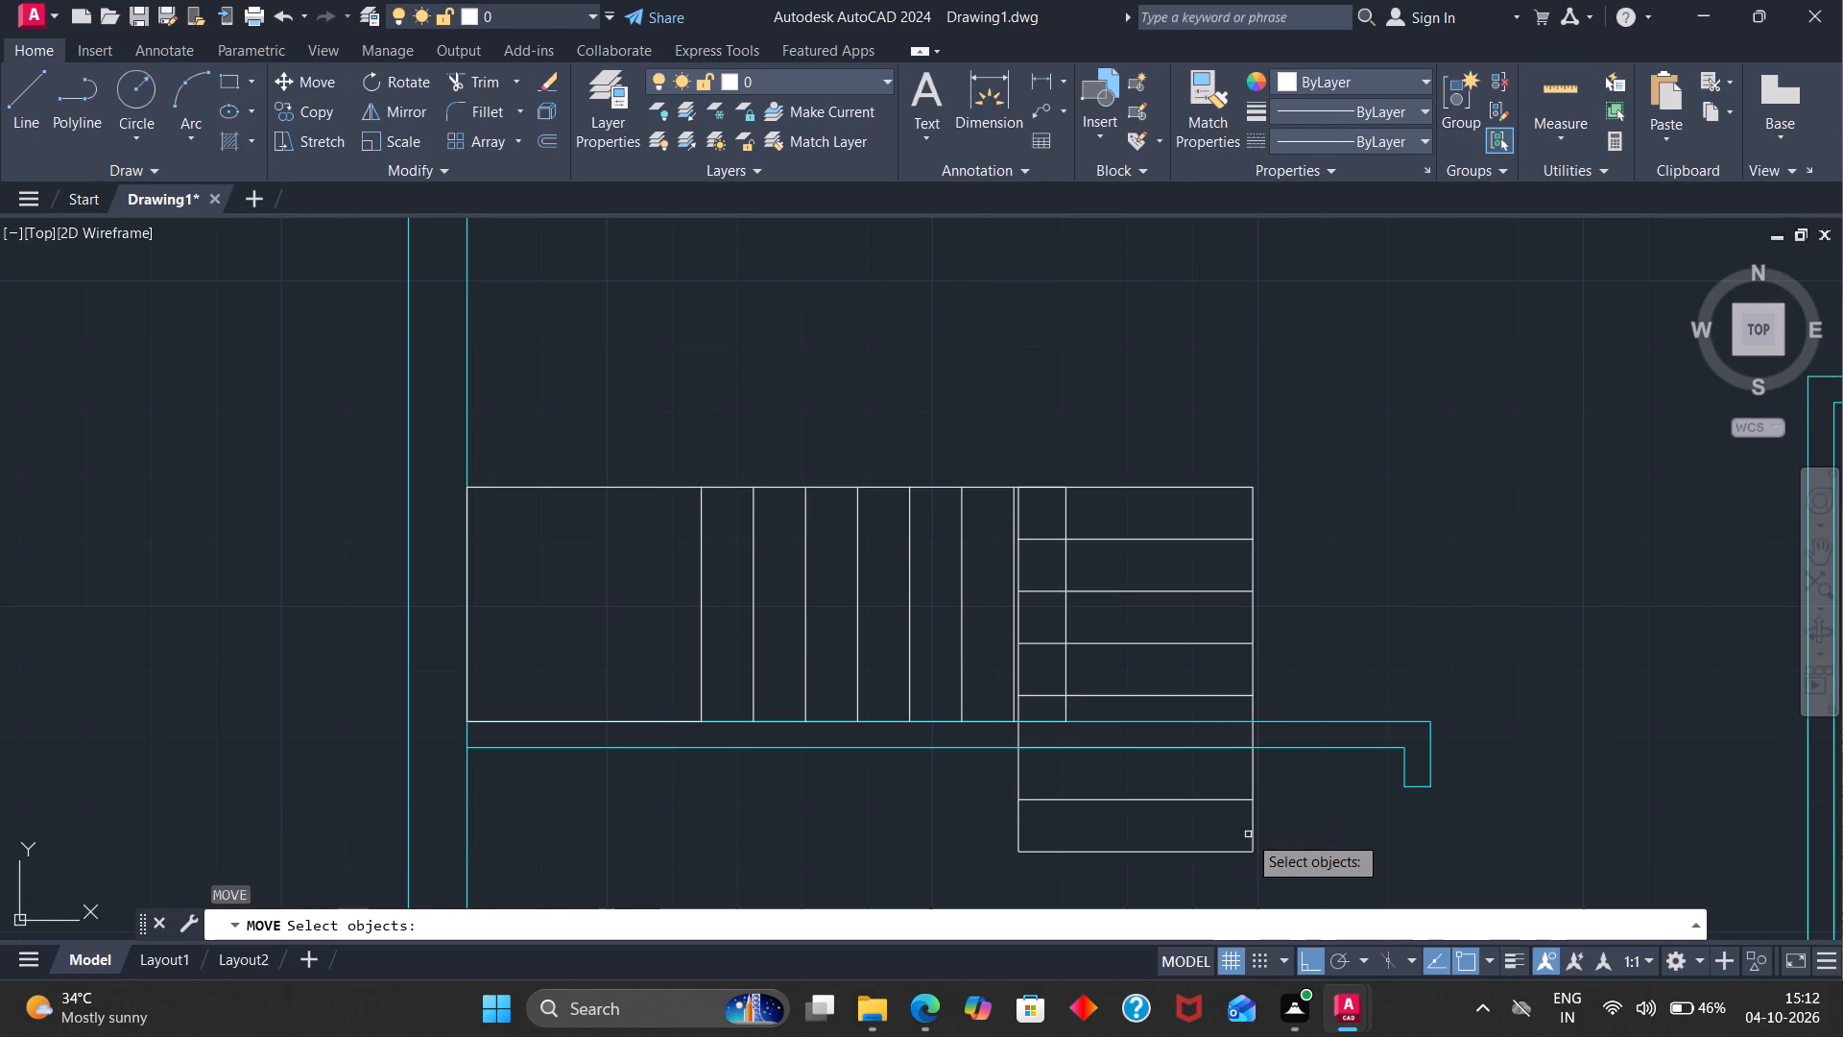
pyautogui.click(1248, 834)
pyautogui.click(1251, 834)
pyautogui.click(1257, 834)
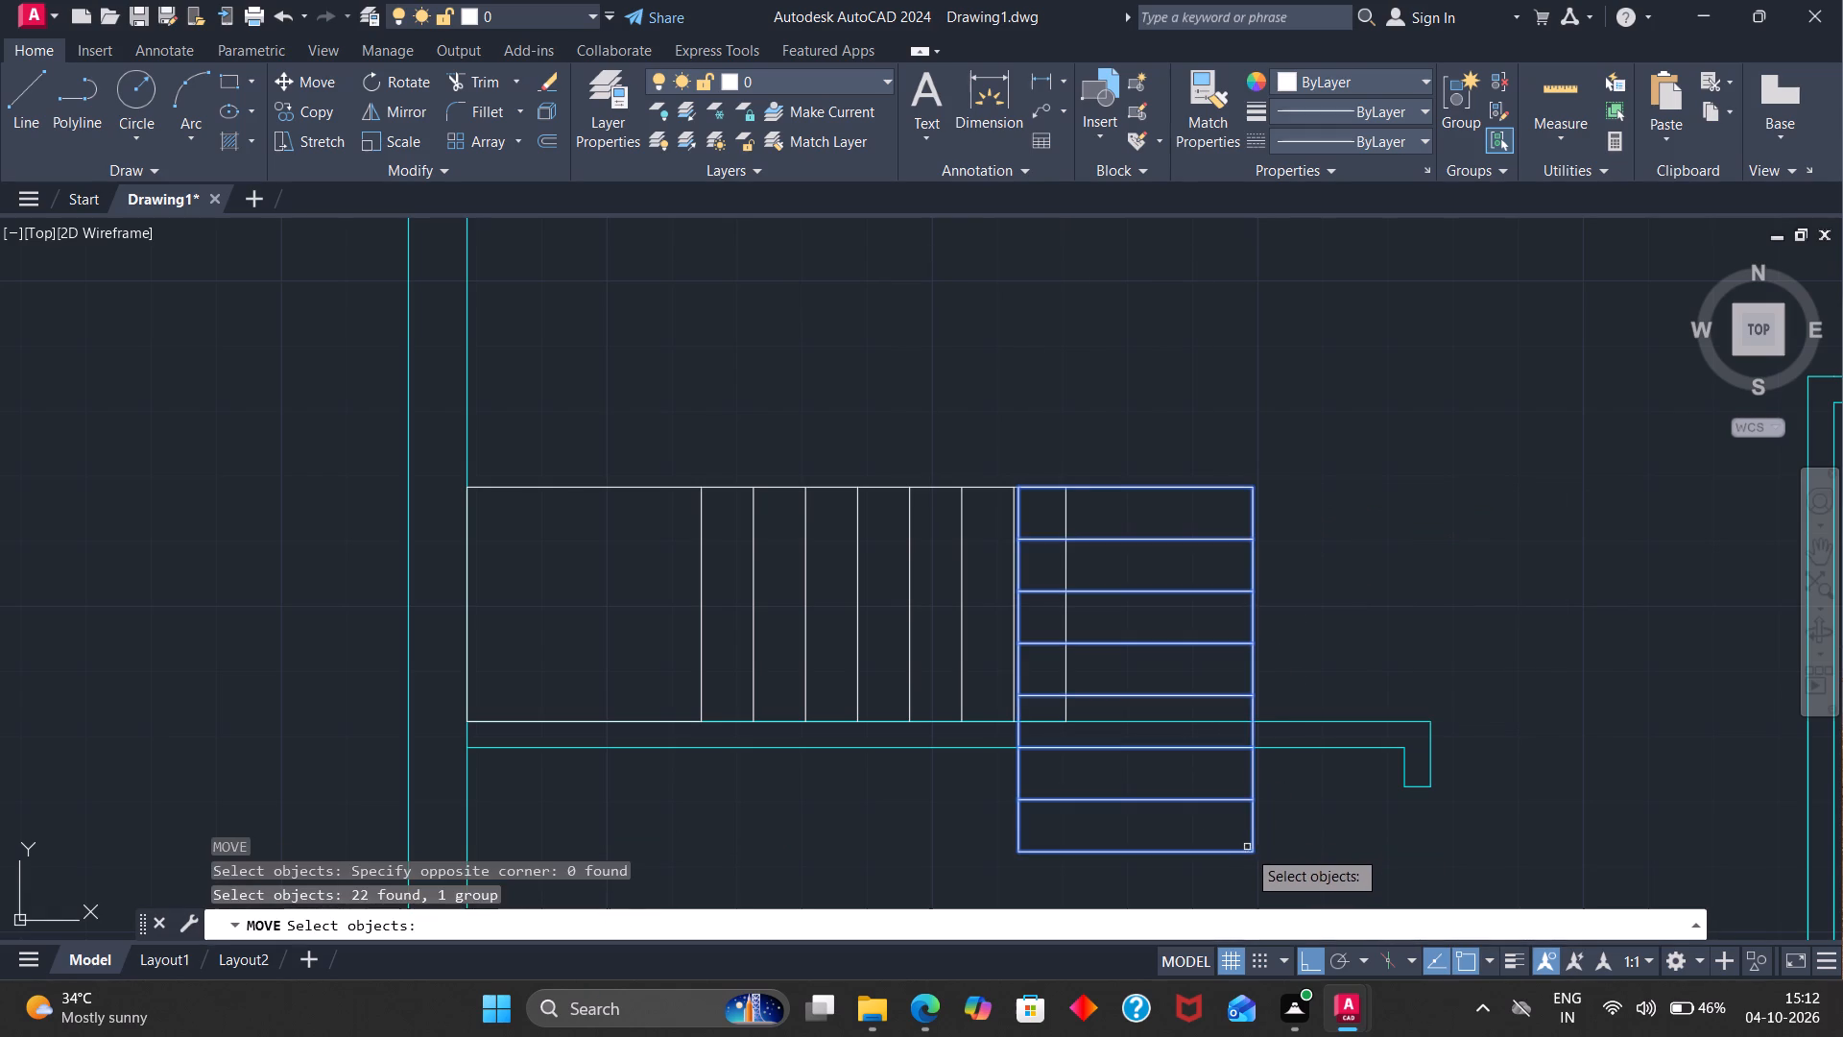
pyautogui.press('Return')
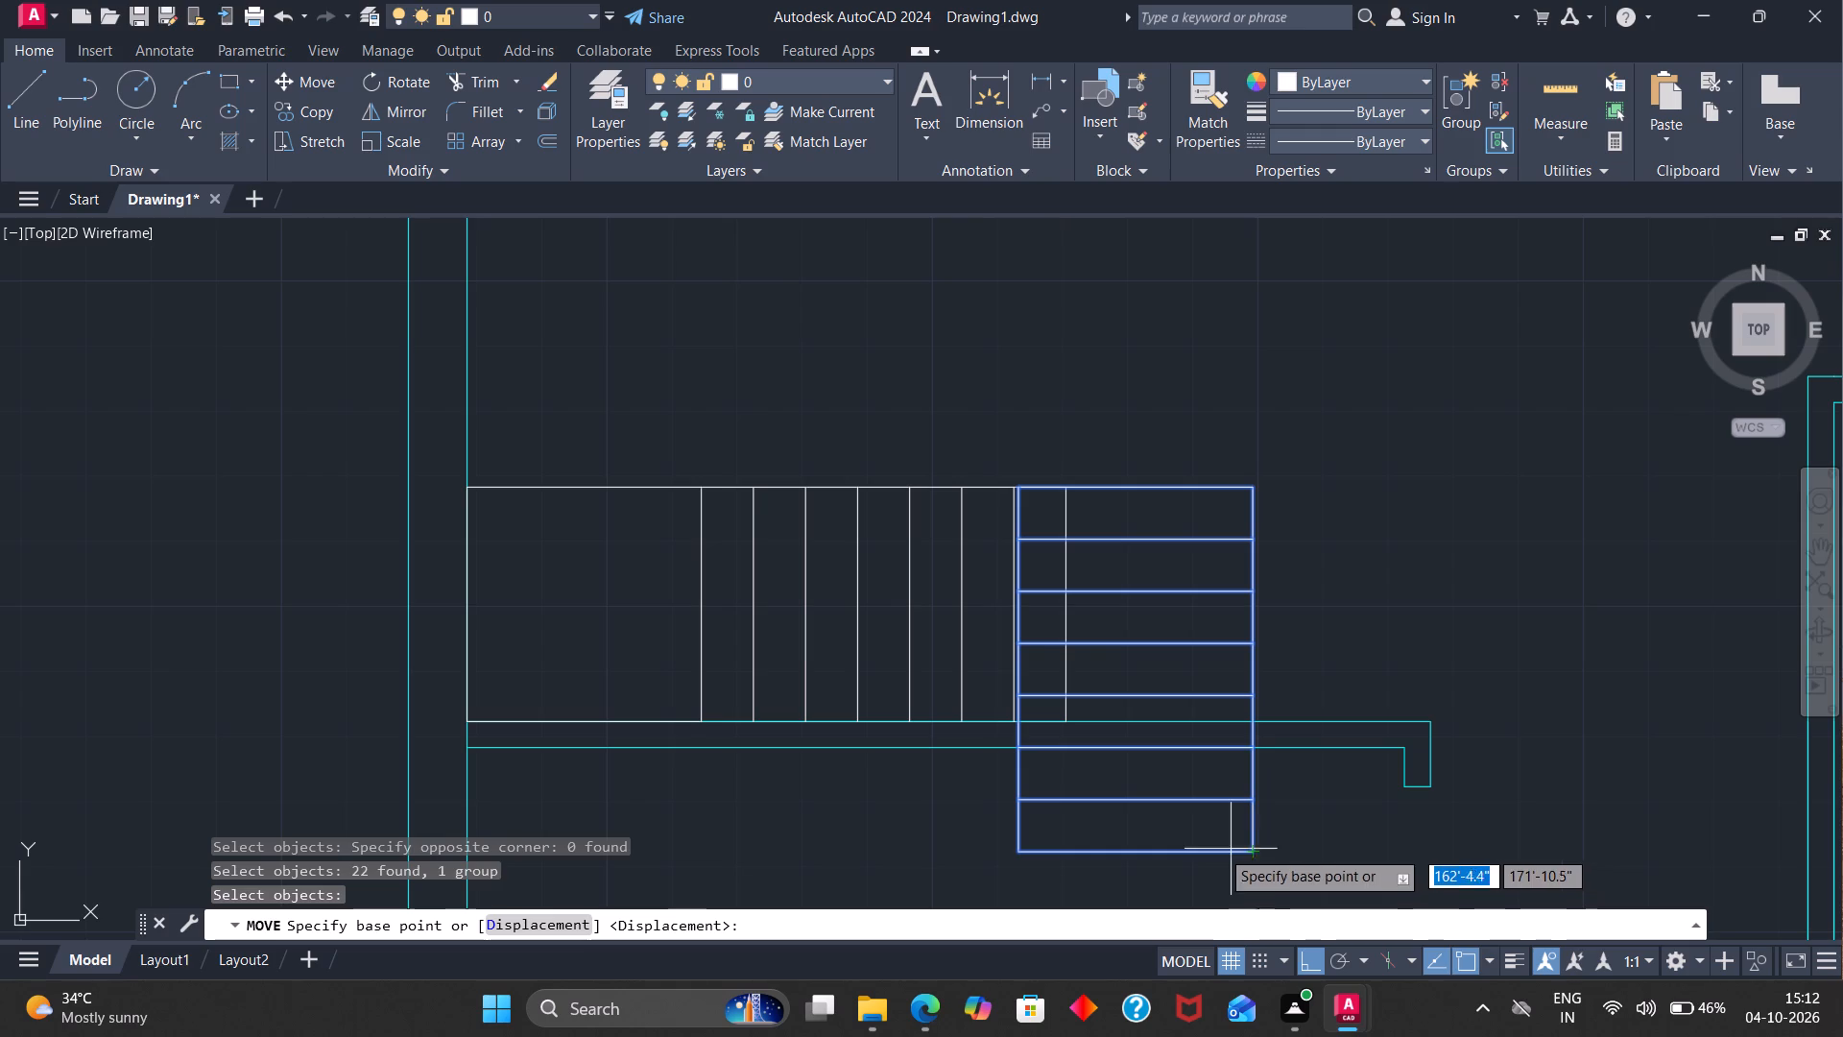
pyautogui.click(1019, 849)
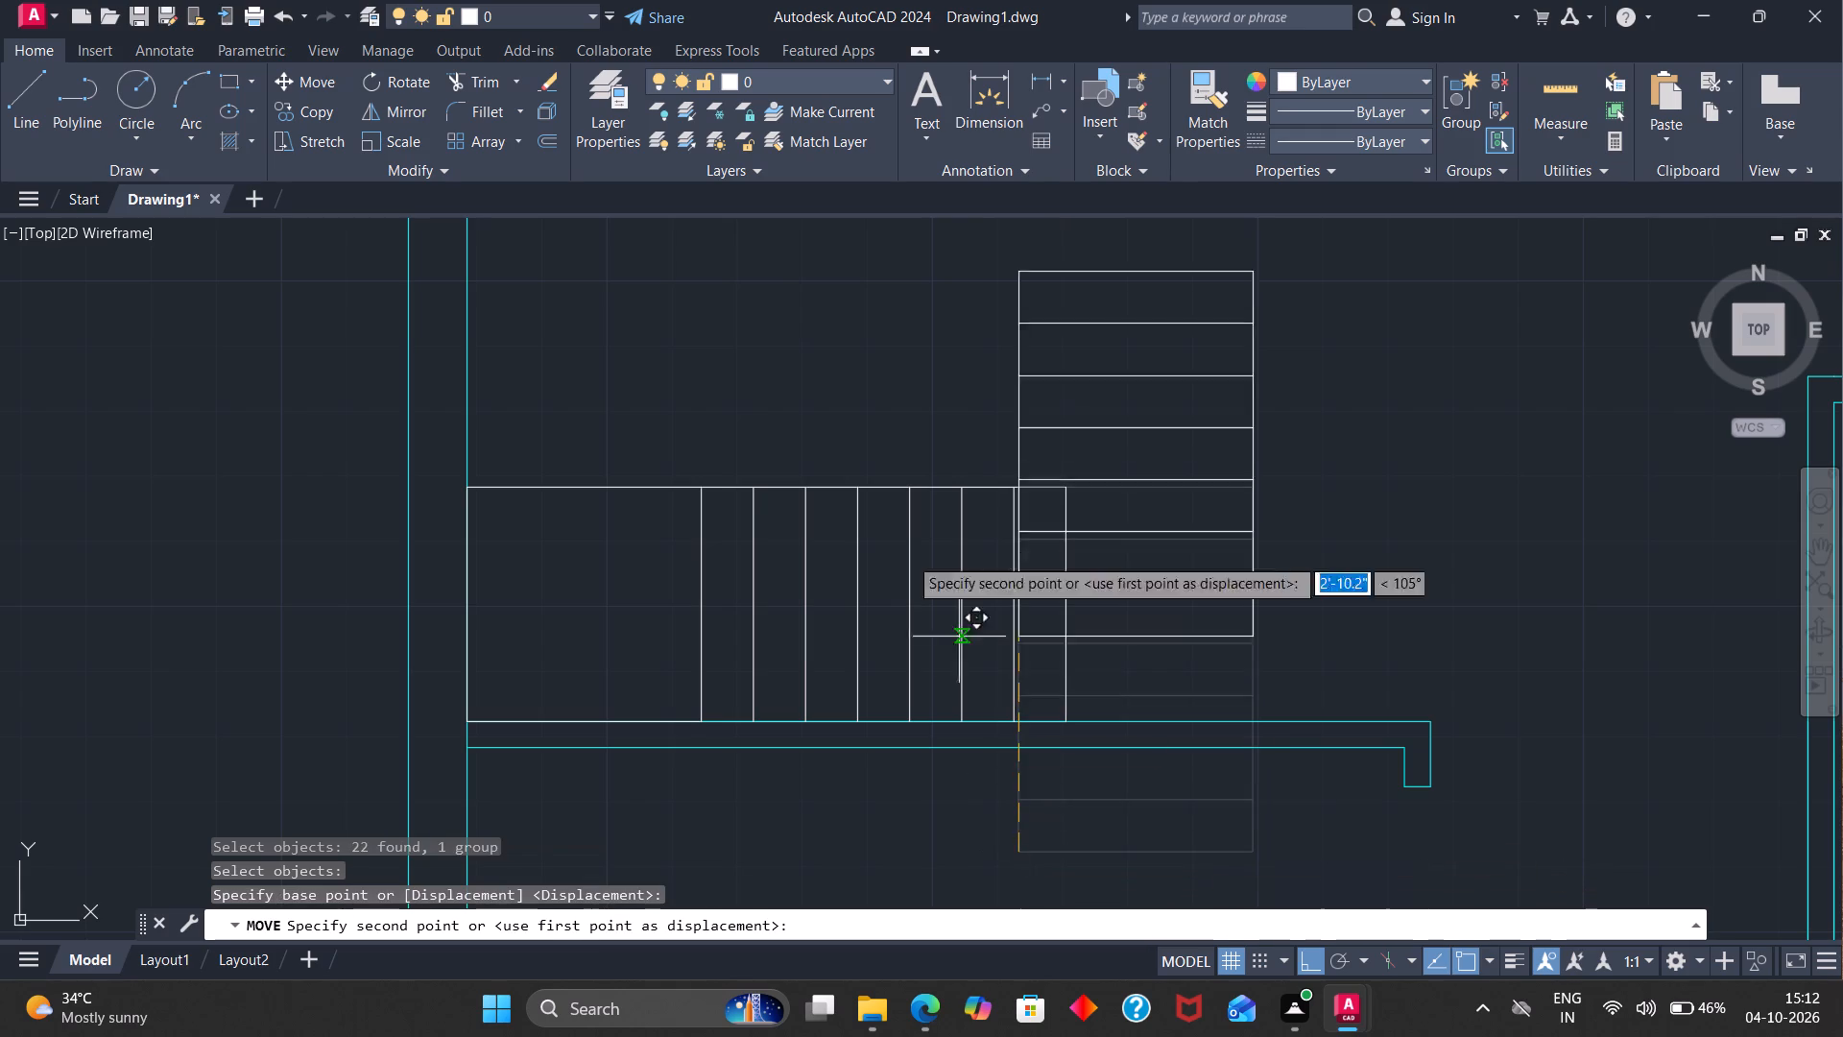
pyautogui.click(467, 486)
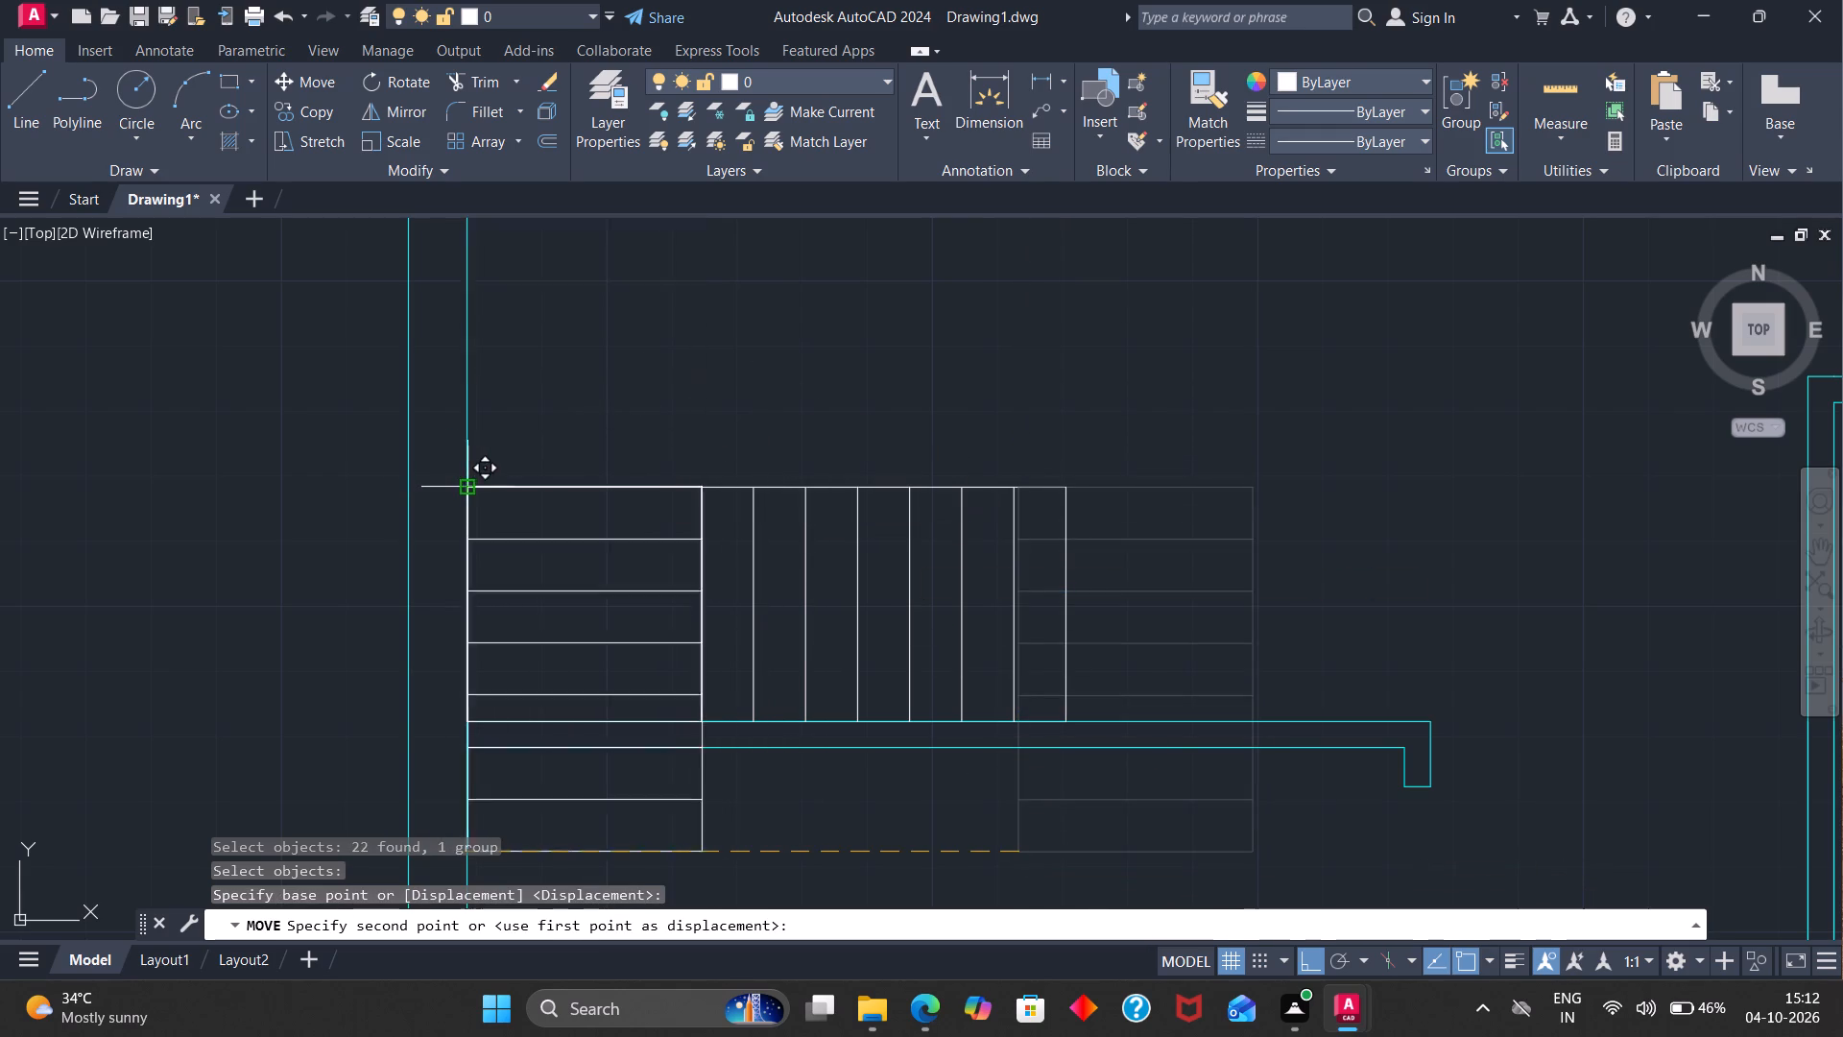
# Draw a horizontal line about 2'-7" long at the lower flight's mid-height, from outside the last tread leftward into the treads.
pyautogui.scroll(-2, 510, 492)
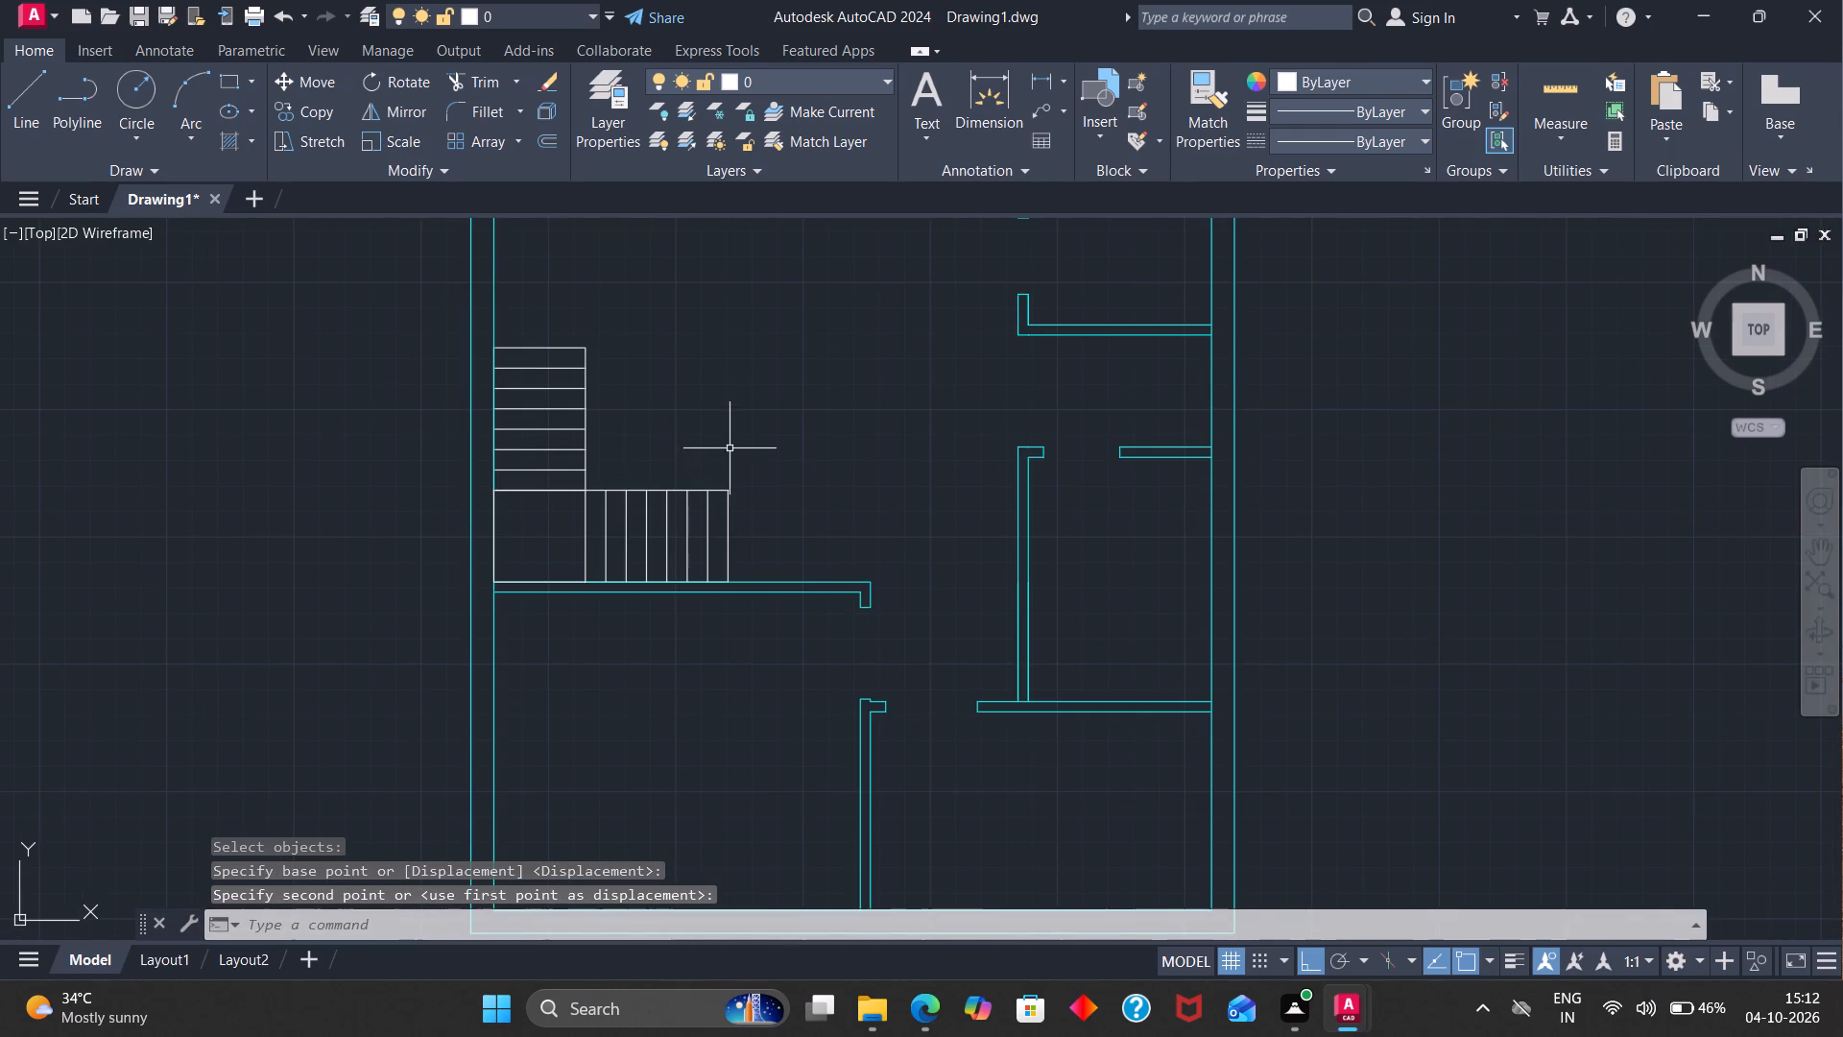
pyautogui.scroll(1, 730, 448)
pyautogui.scroll(-1, 729, 443)
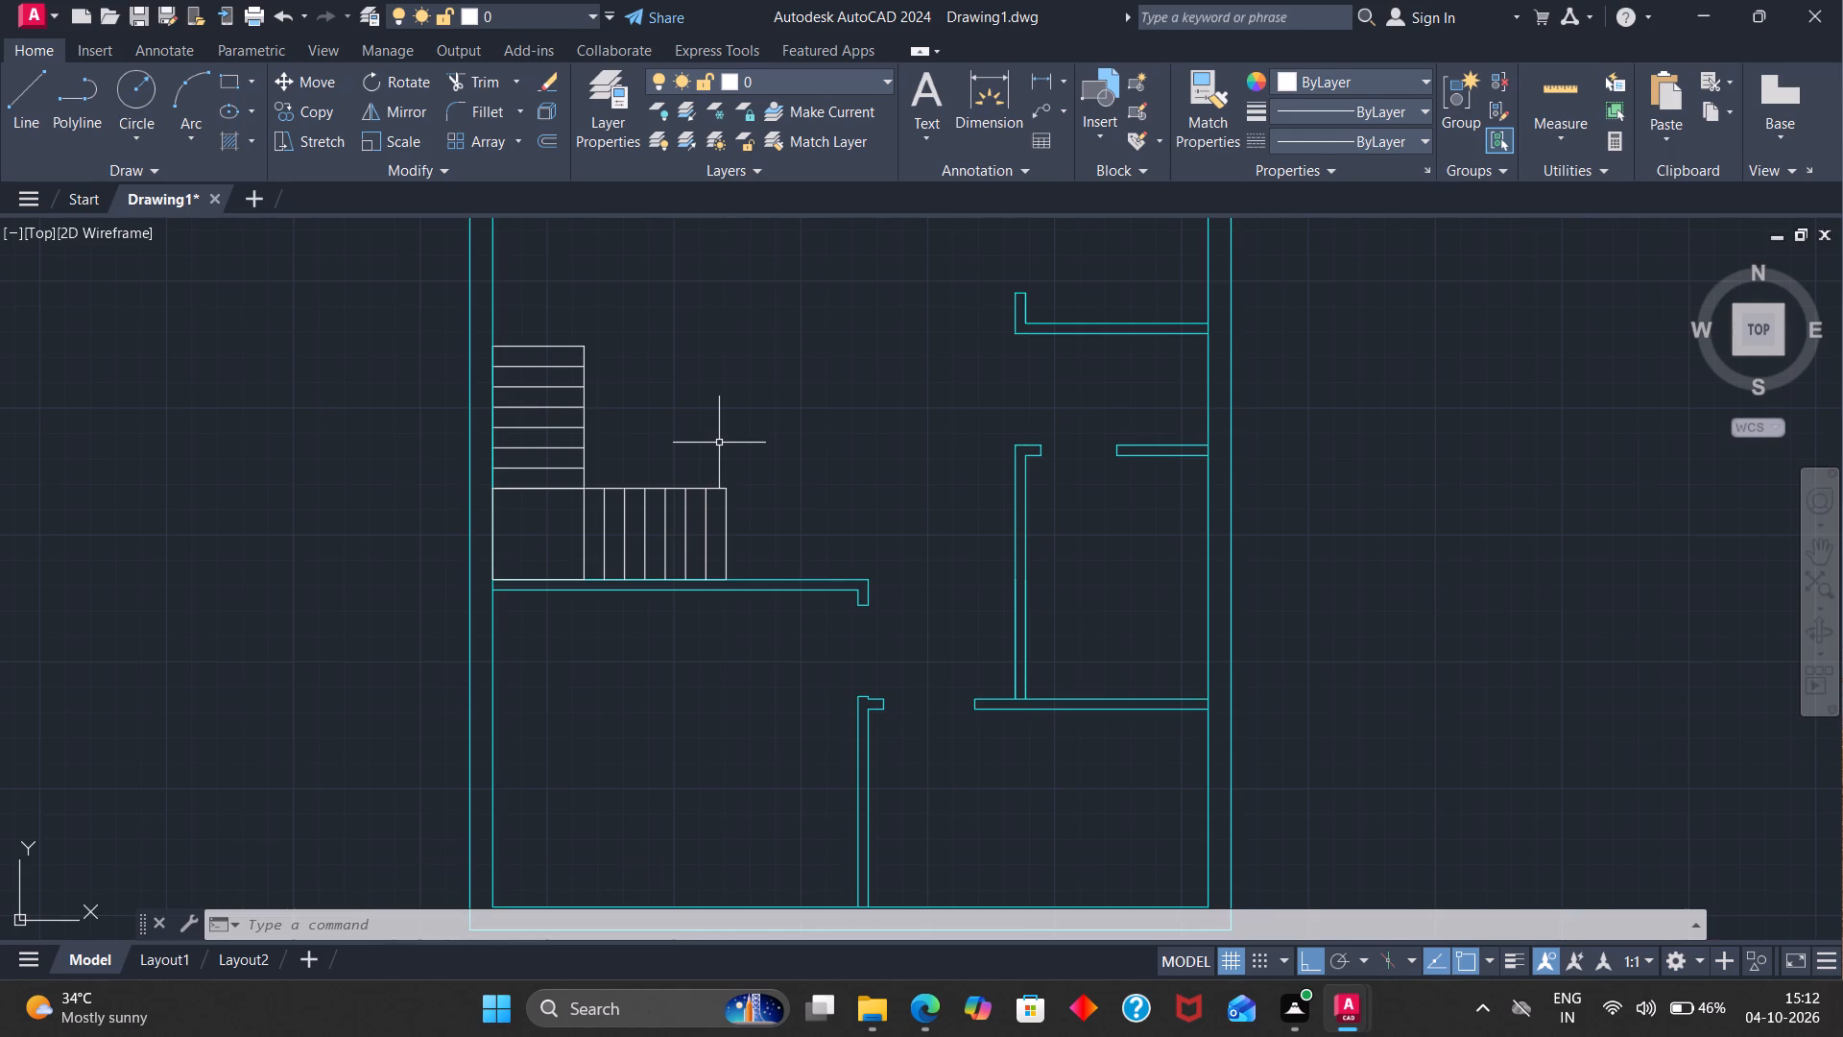
pyautogui.click(20, 94)
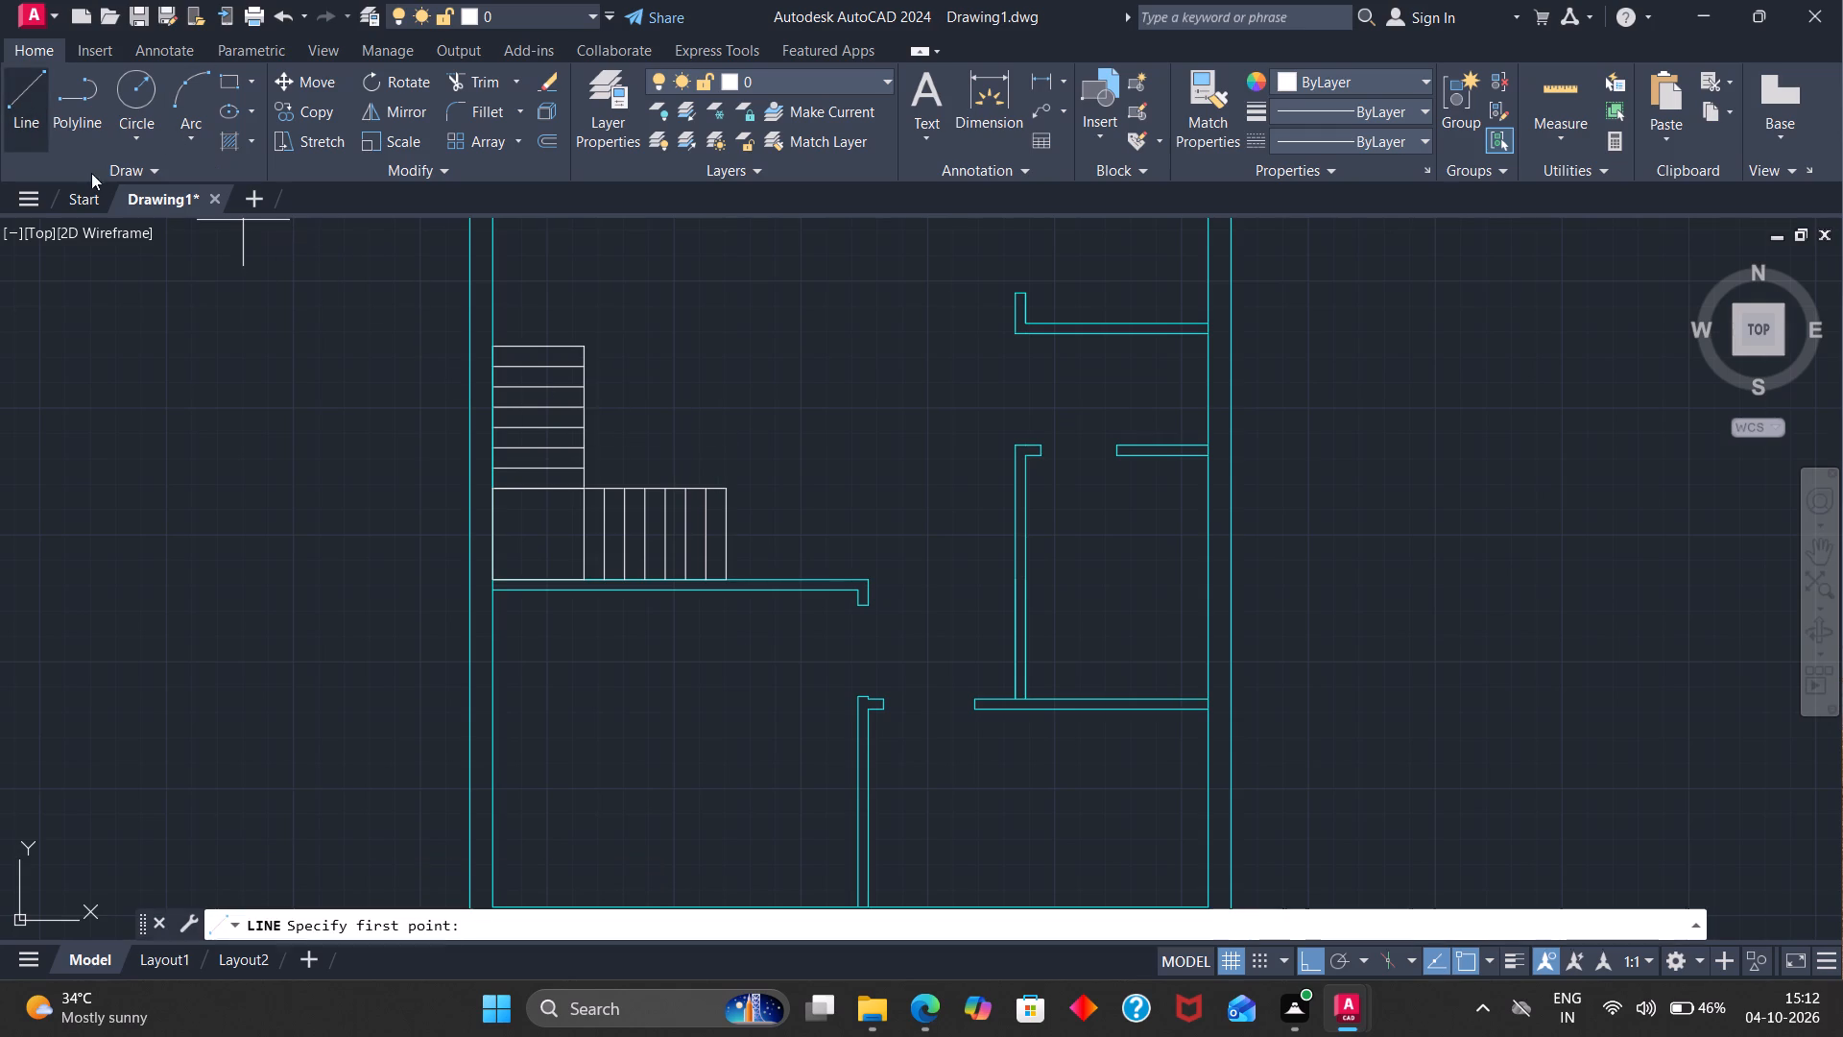
pyautogui.click(755, 532)
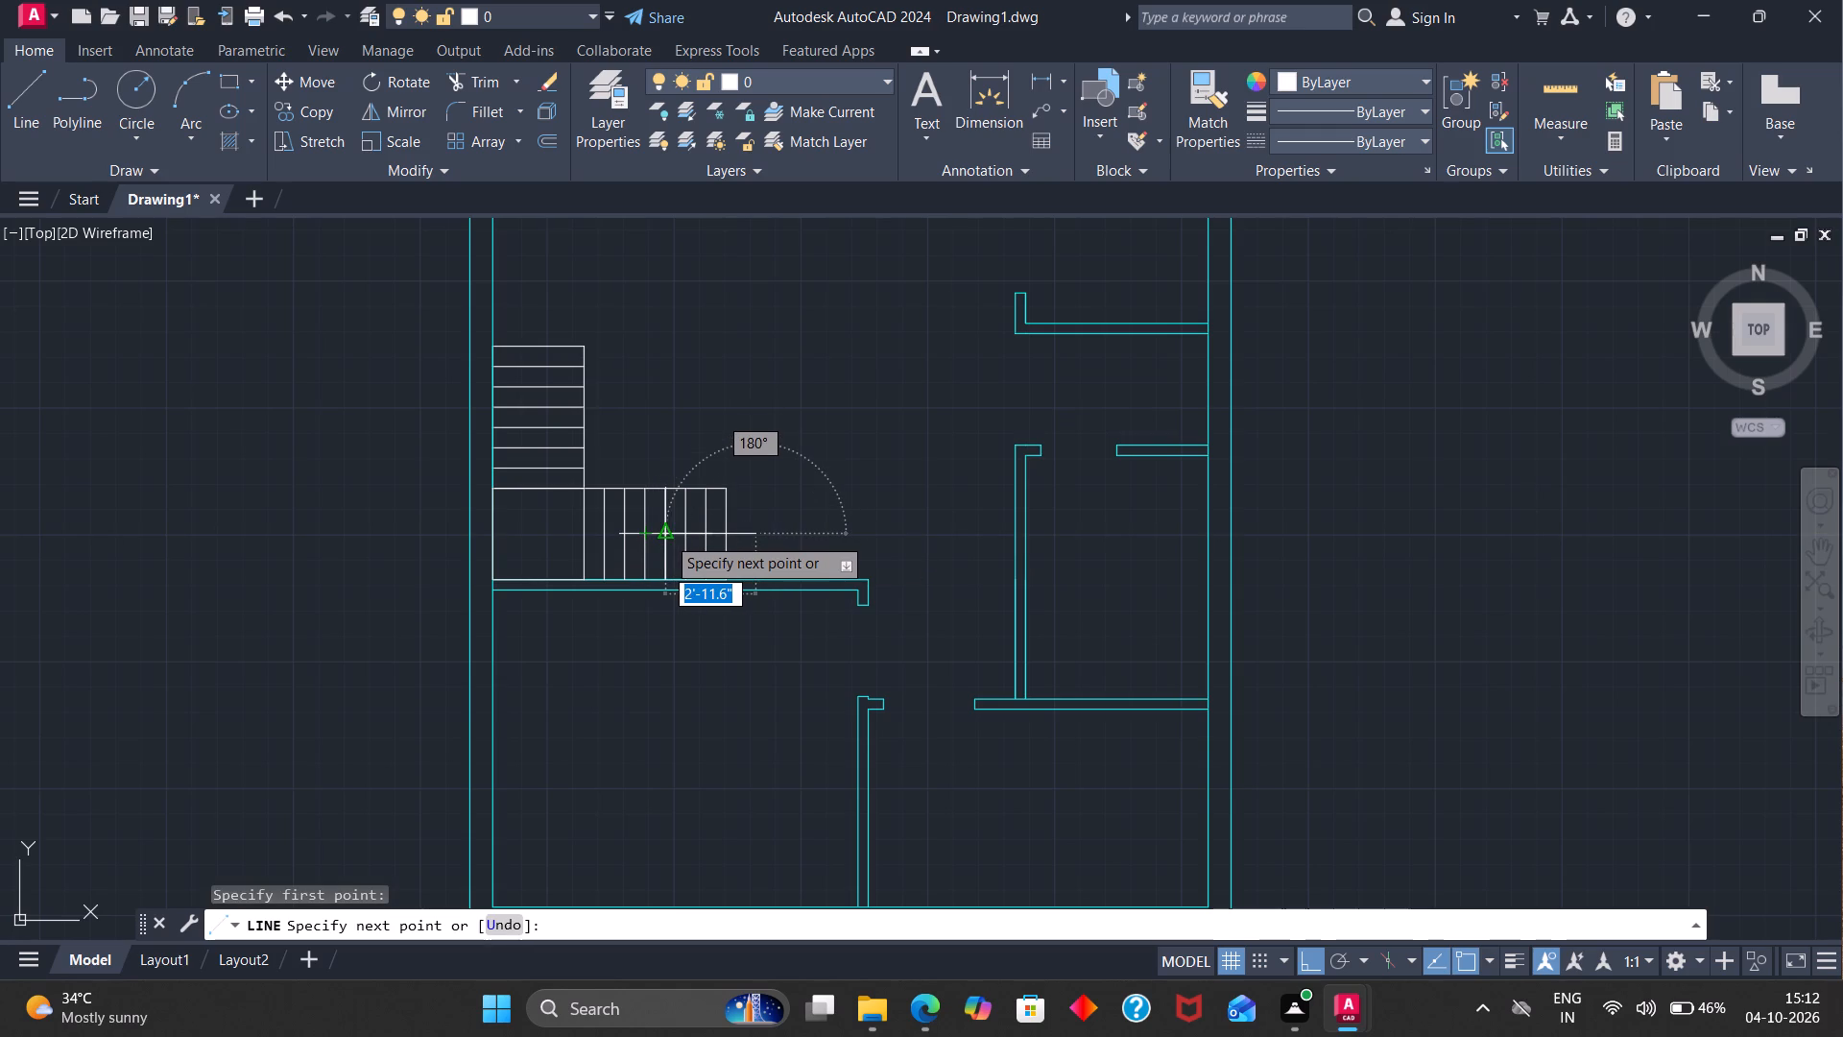
pyautogui.scroll(3, 667, 536)
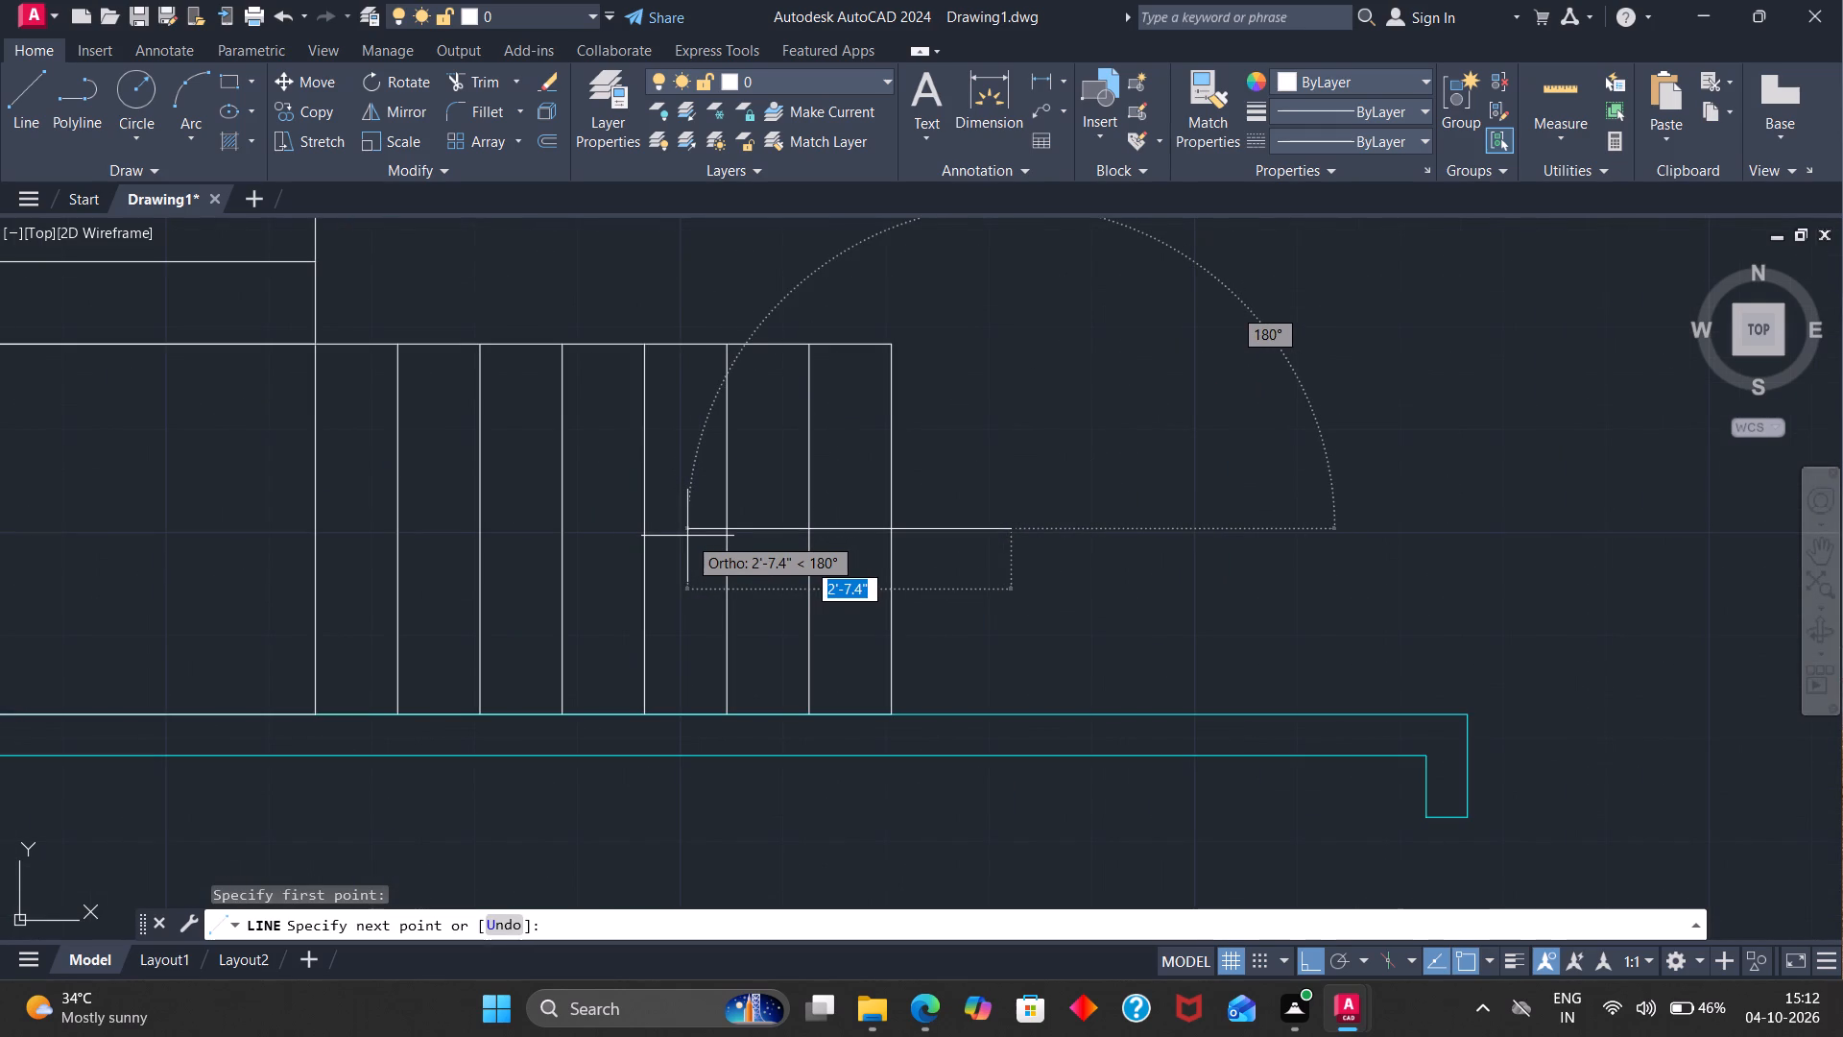
pyautogui.click(694, 534)
pyautogui.press('Escape')
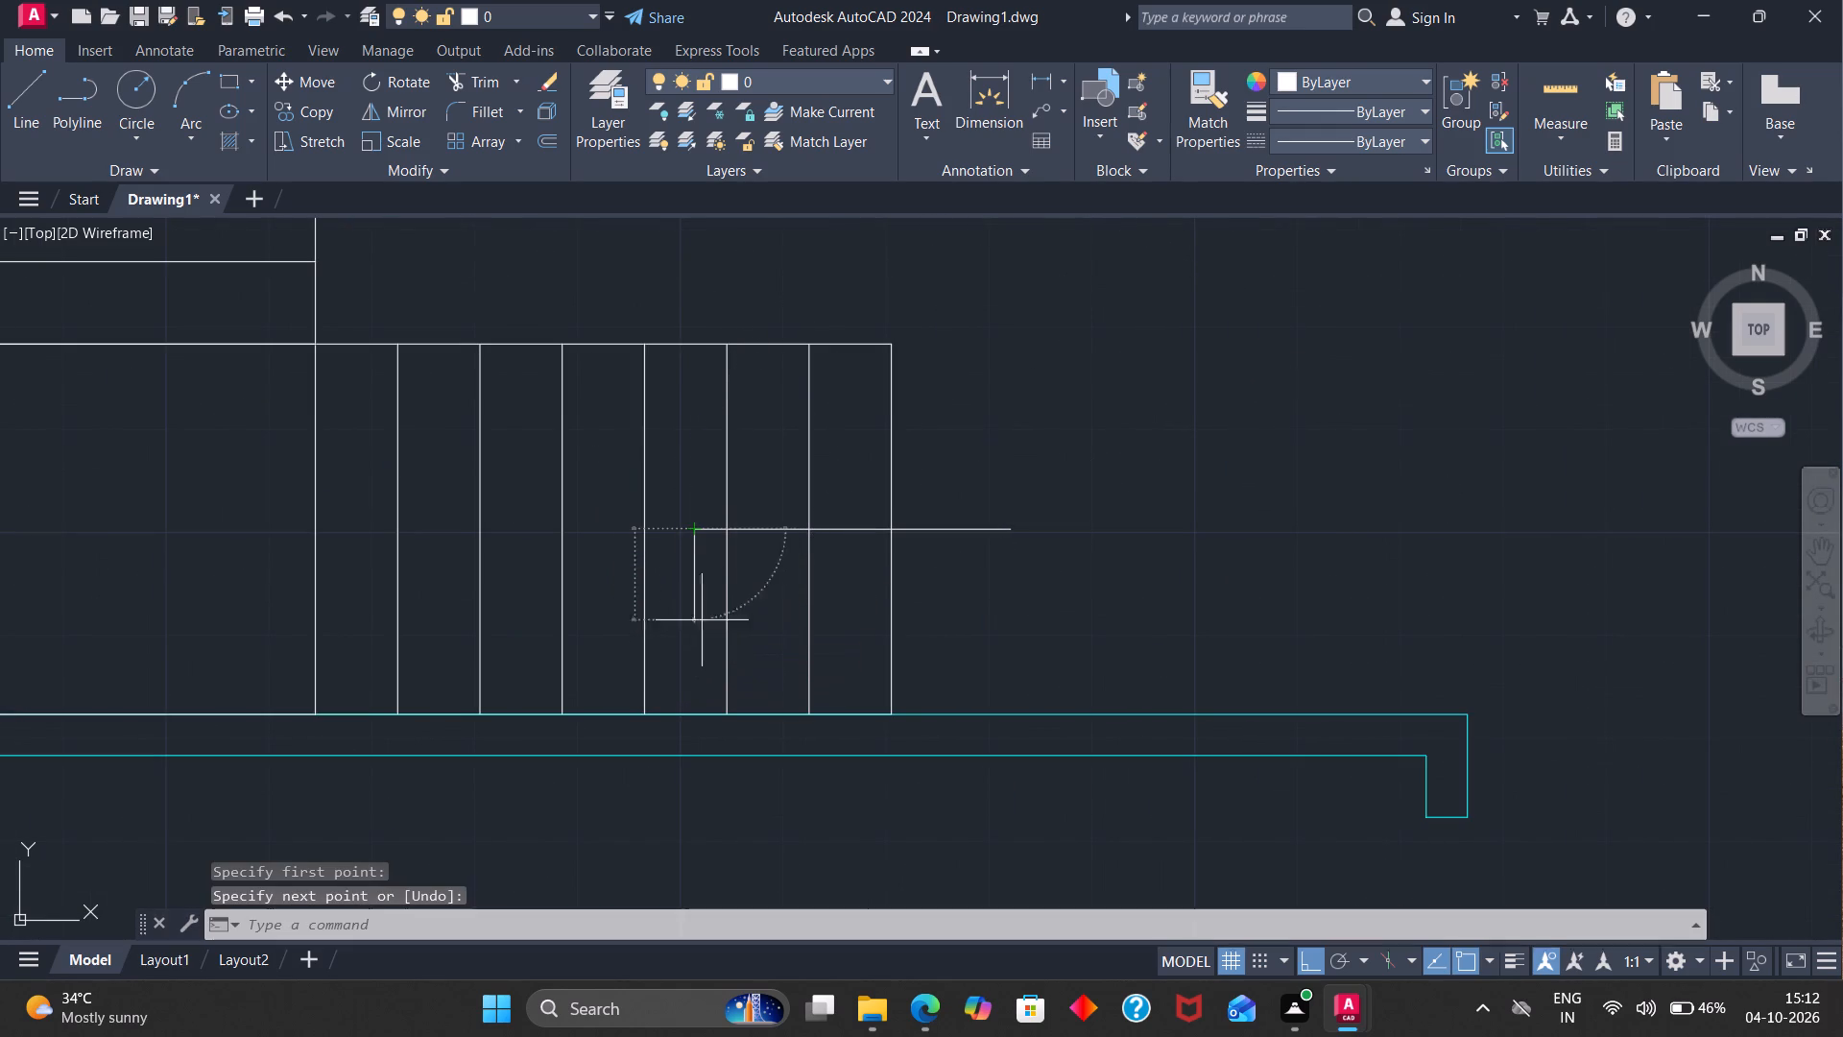
# Draw a 3-sided polygon by edge, about 3.2" wide, from the direction line's left endpoint to the adjacent tread line.
pyautogui.press('p')
pyautogui.write('ol')
pyautogui.press('Return')
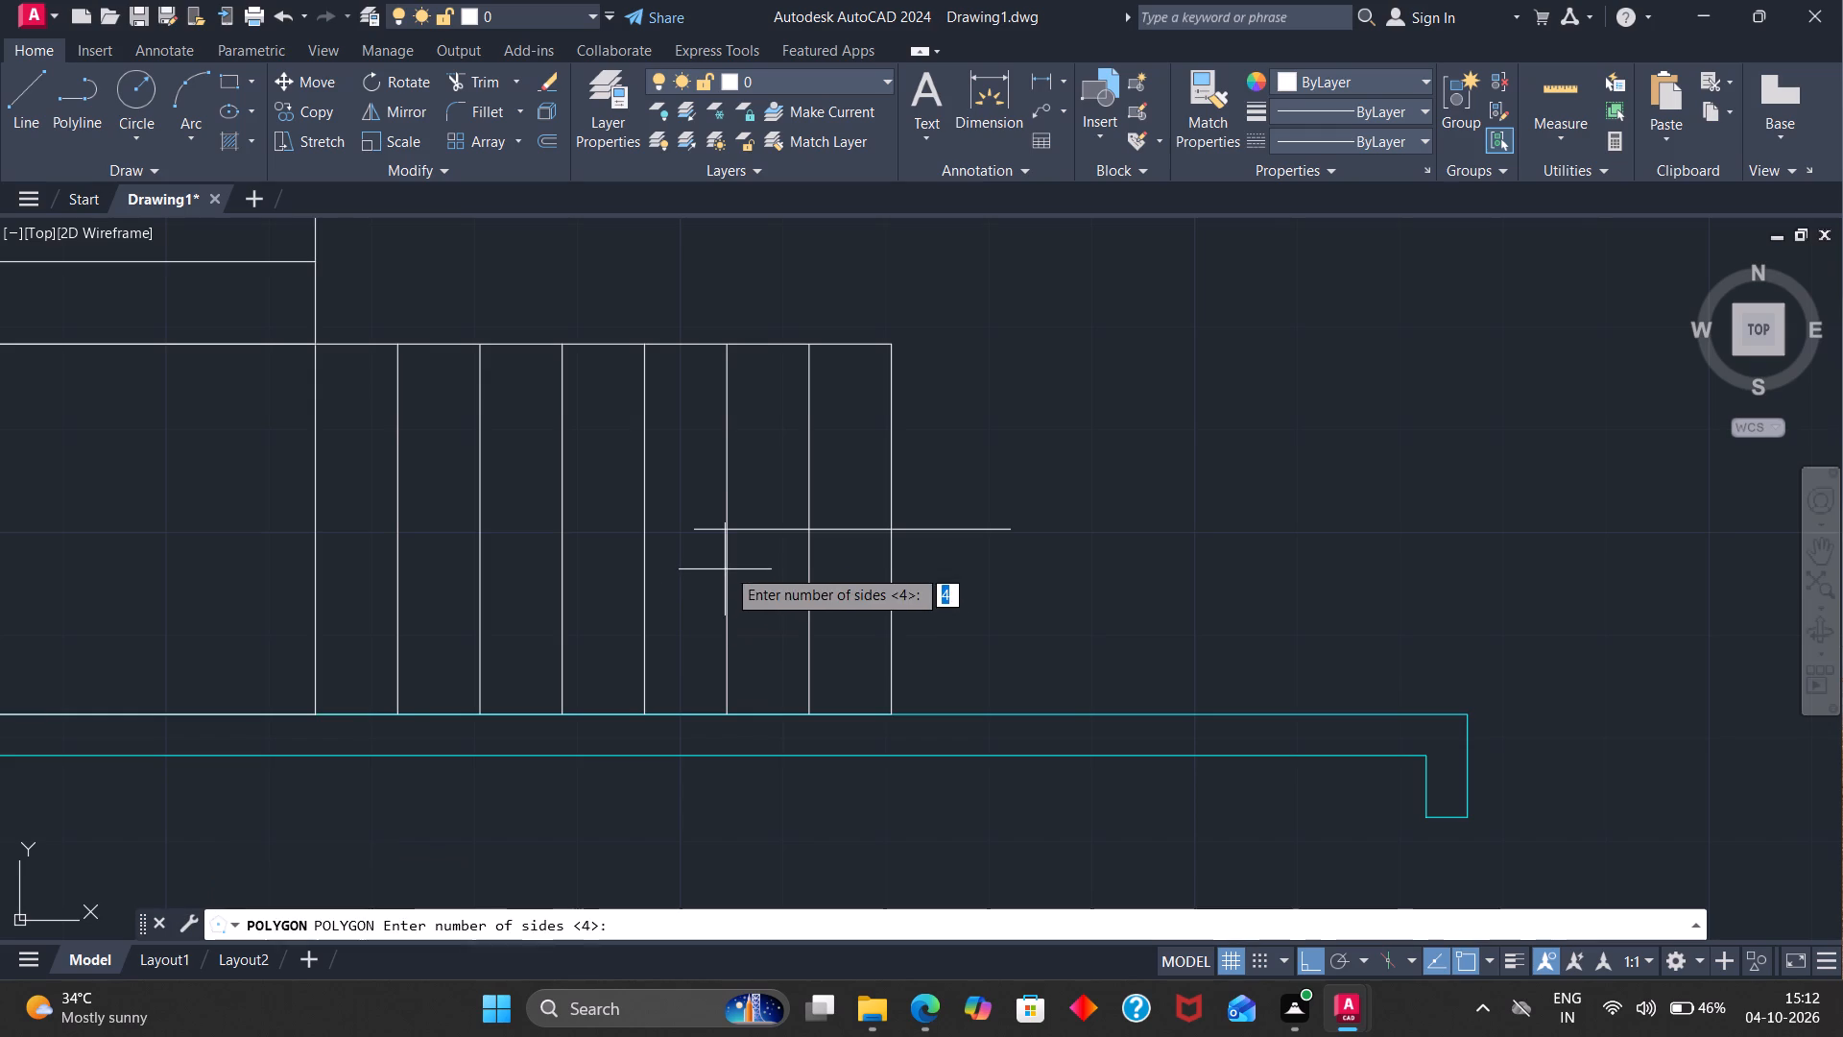
pyautogui.press('3')
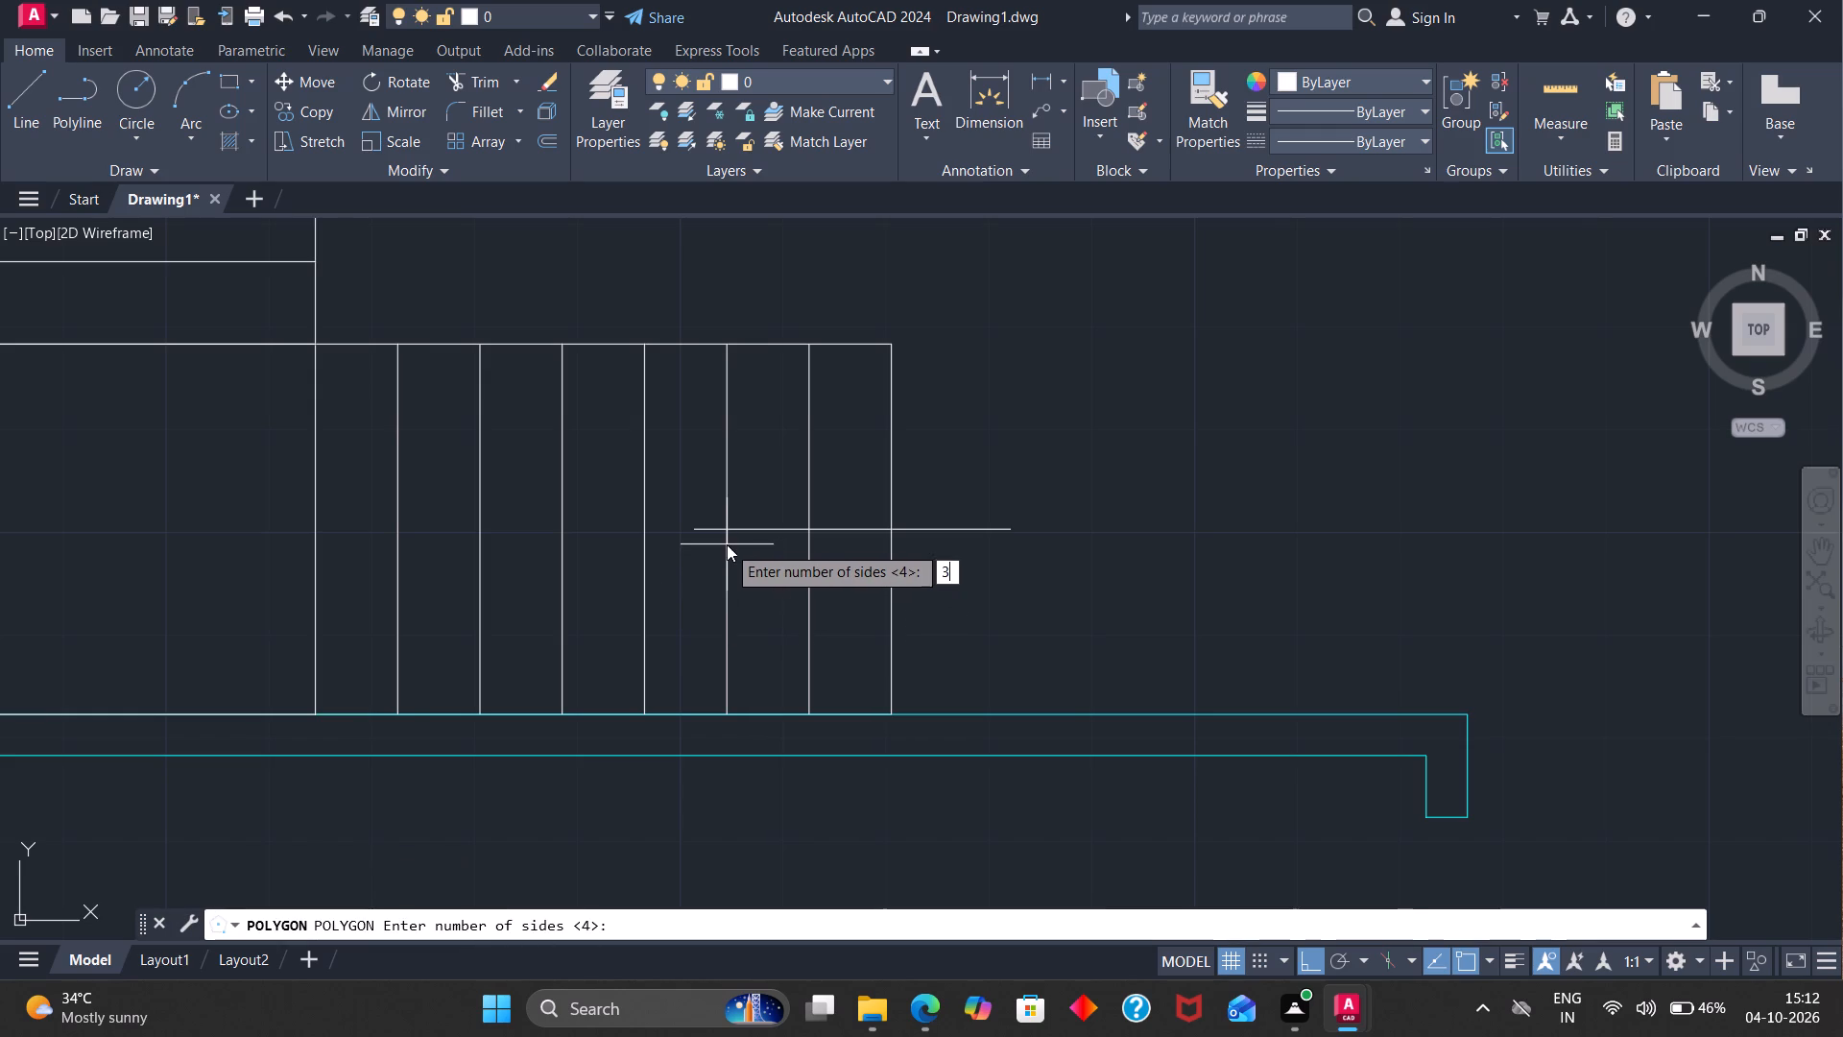
pyautogui.press('Return')
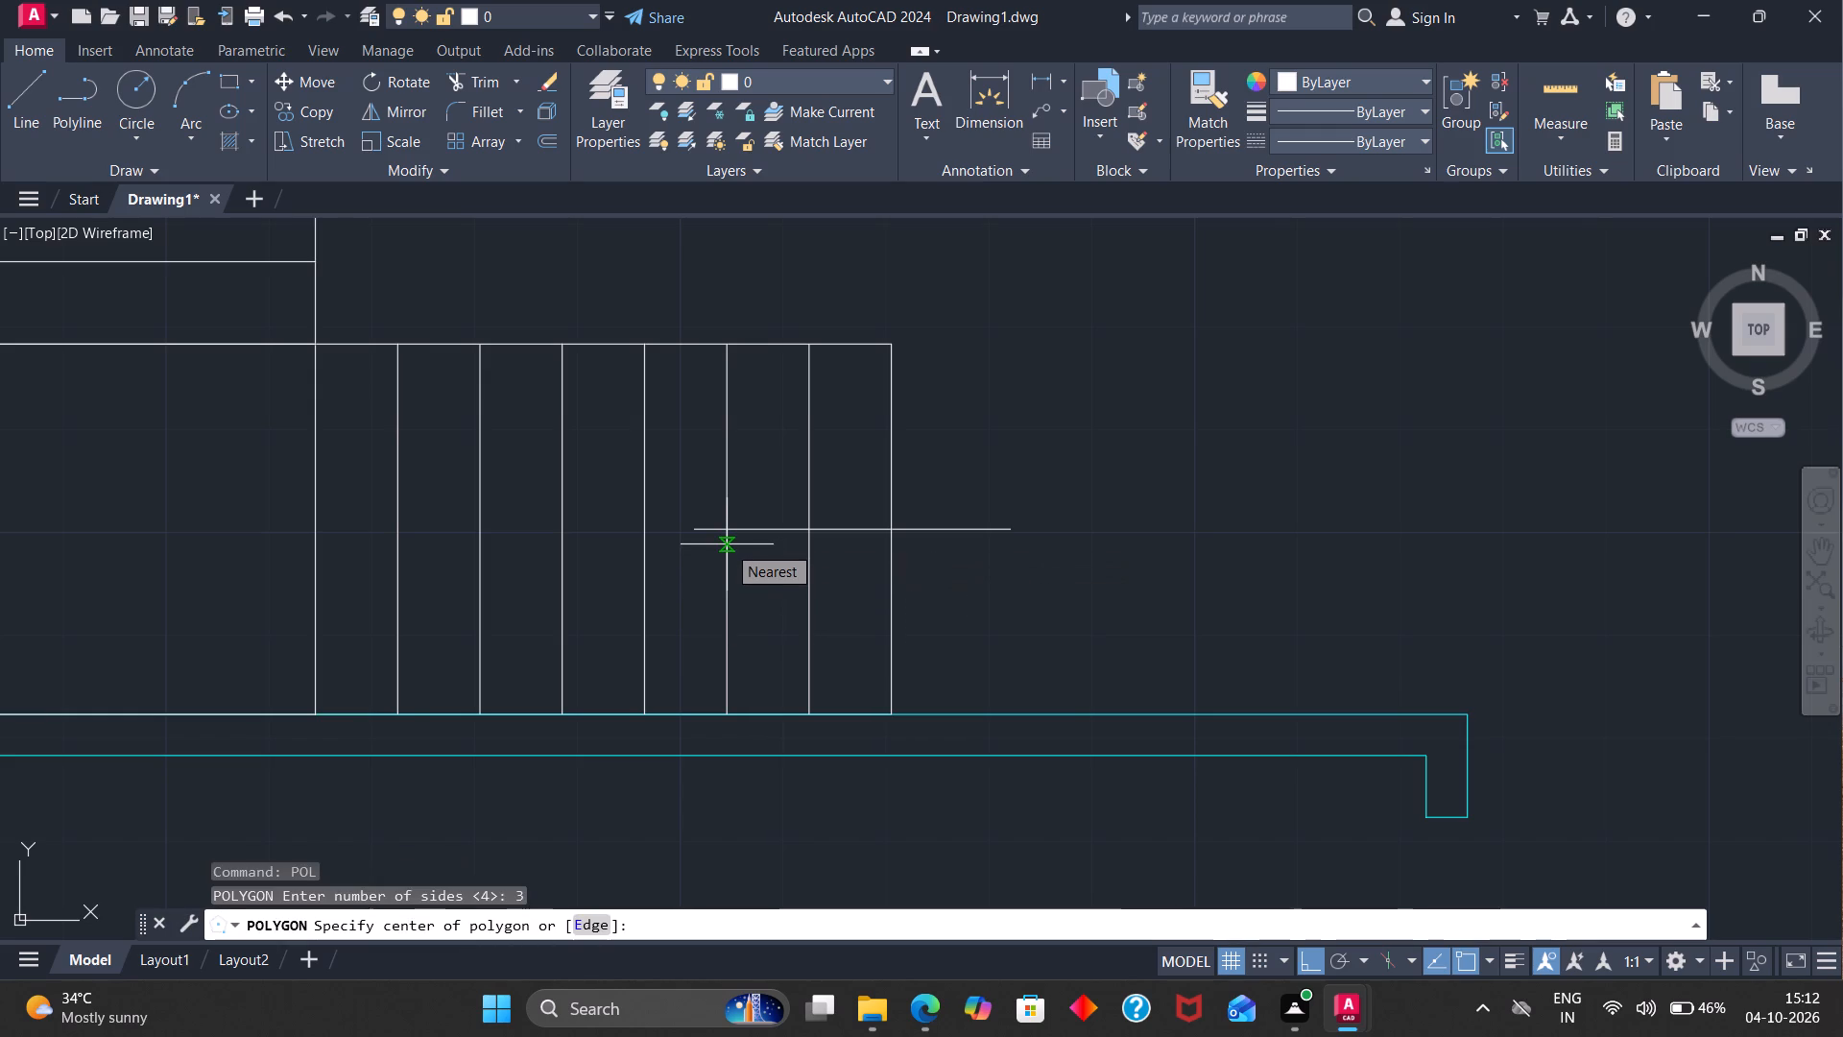
pyautogui.click(578, 923)
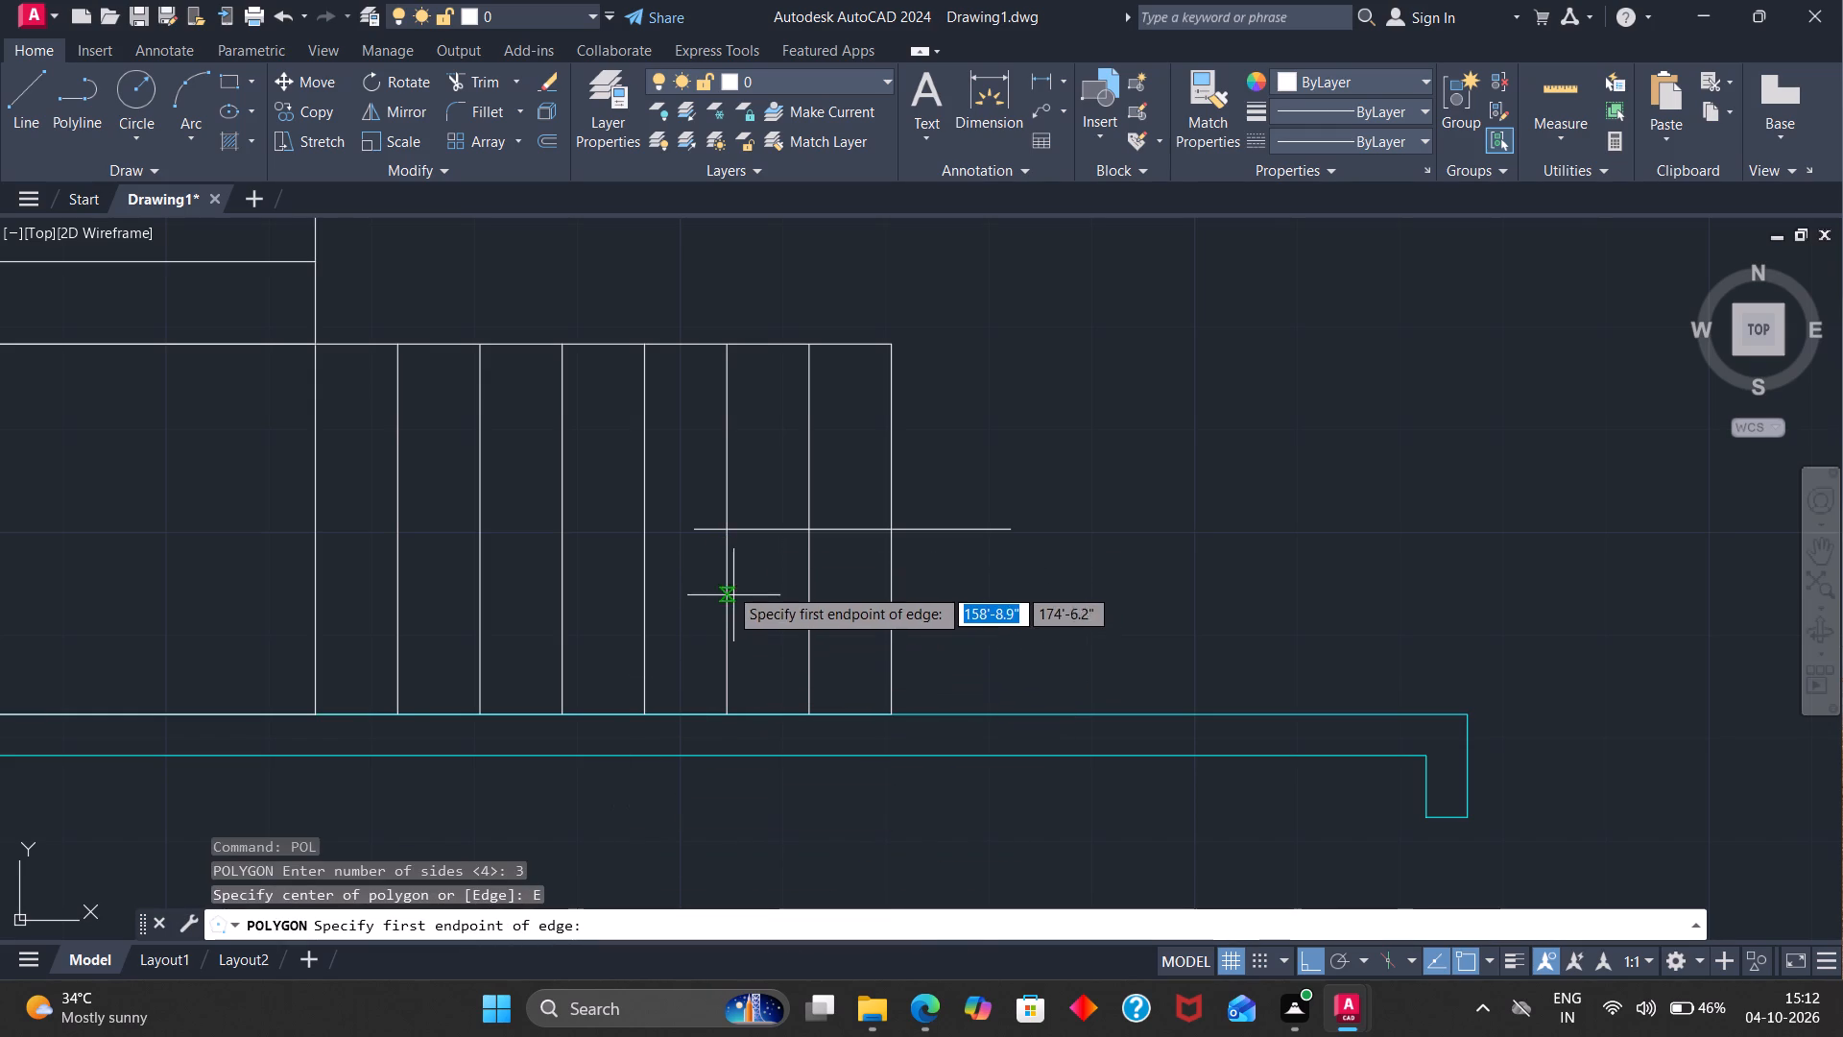
pyautogui.click(701, 529)
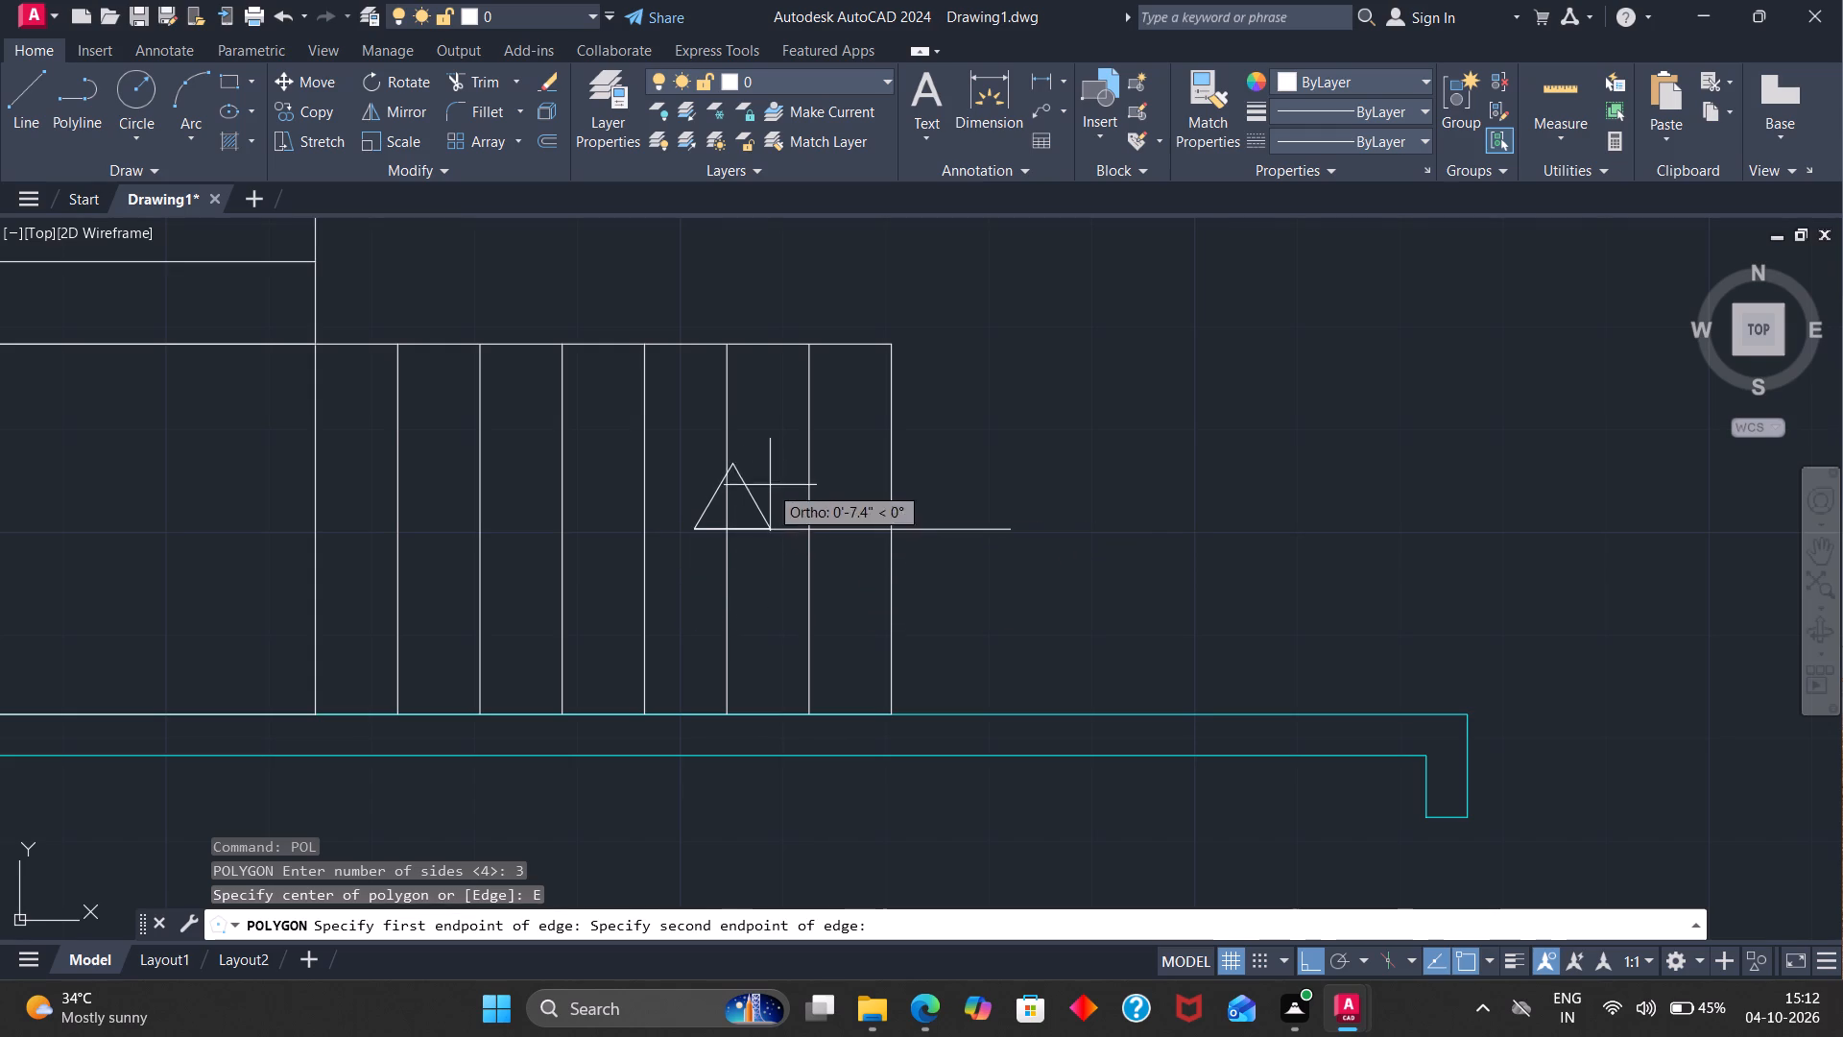
pyautogui.click(728, 533)
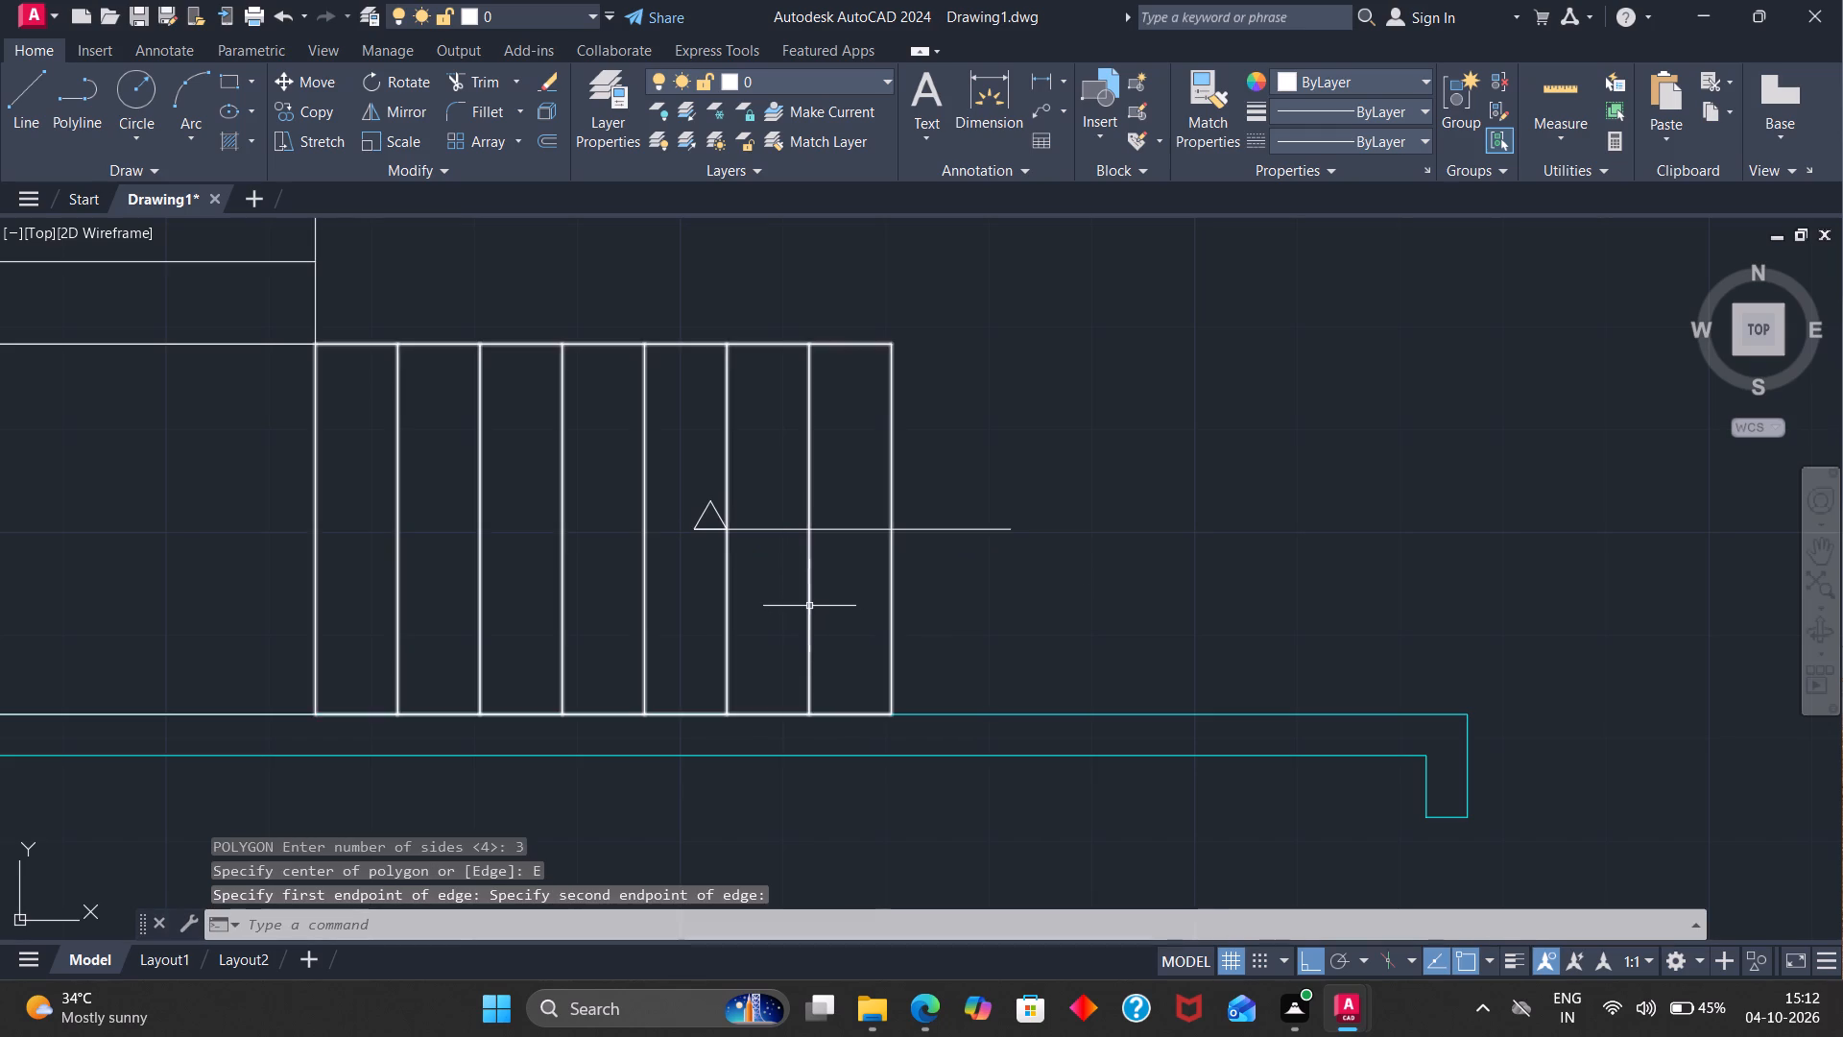
# Rotate the small triangle 90° about the direction line's left endpoint, so it points left.
pyautogui.press('r')
pyautogui.press('o')
pyautogui.press('Return')
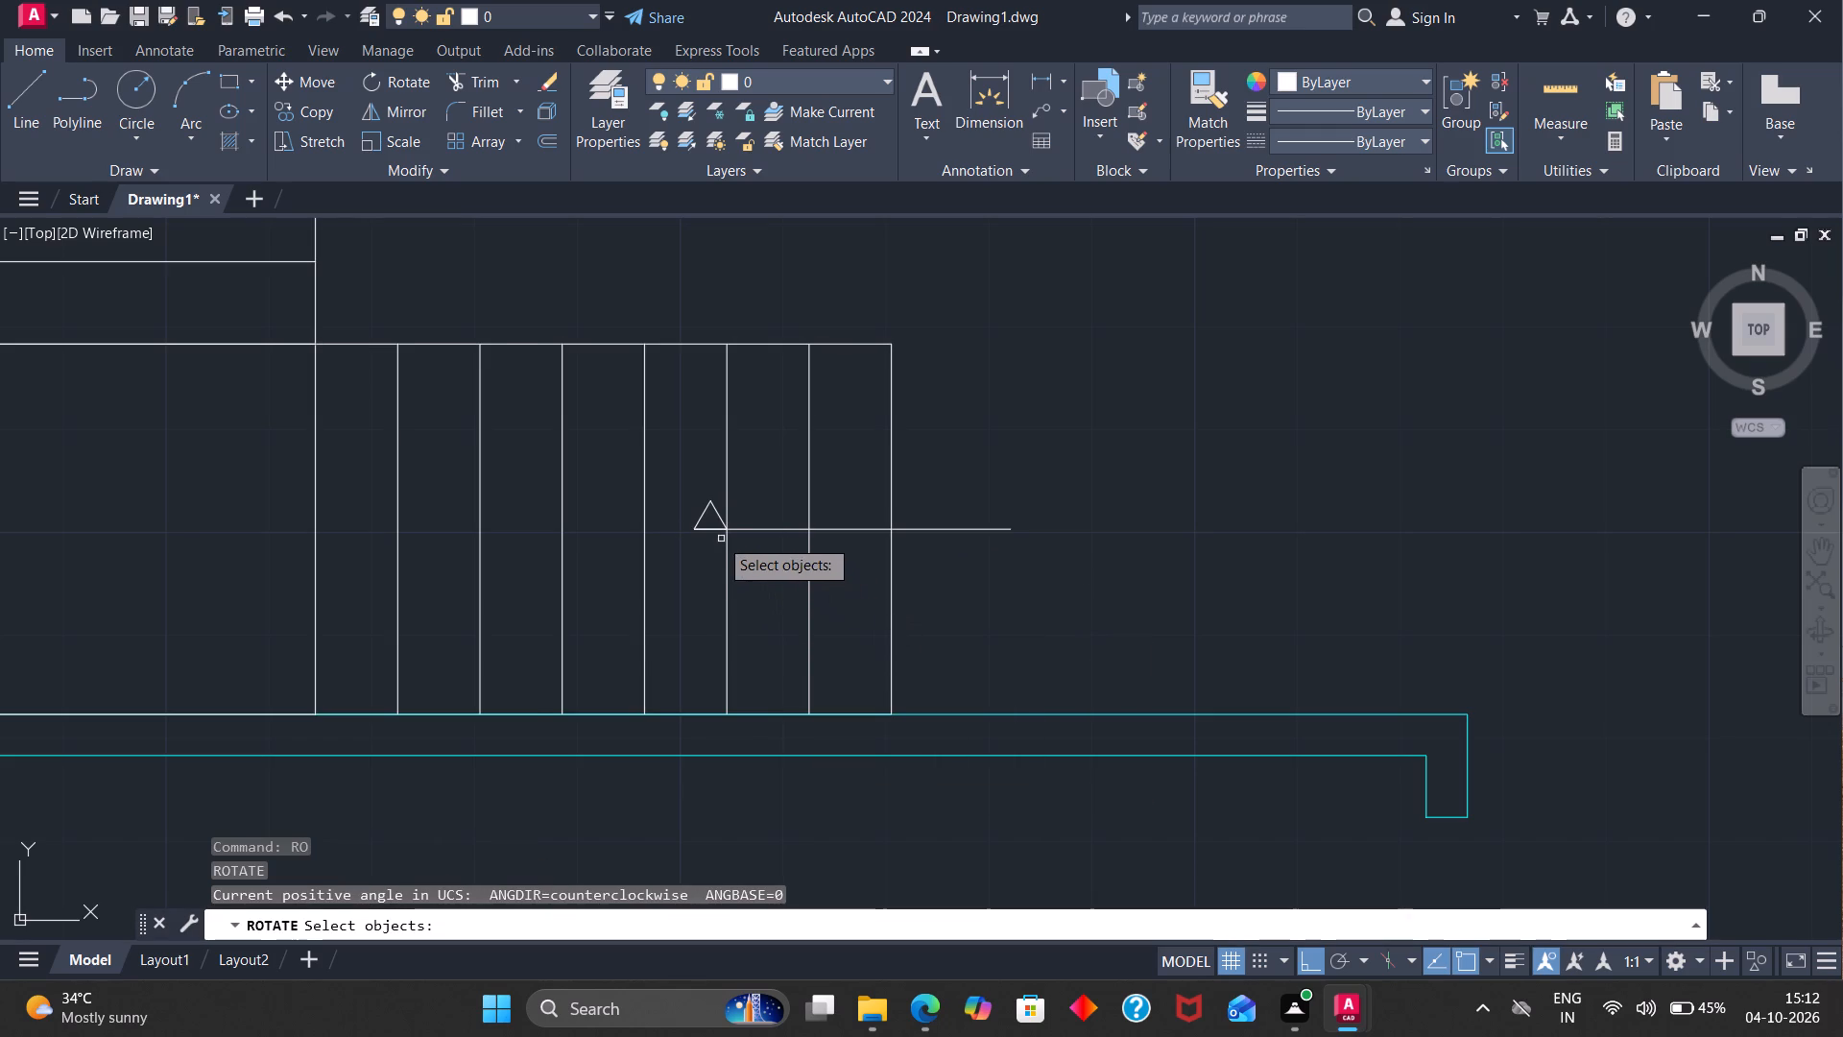
pyautogui.click(721, 521)
pyautogui.press('Return')
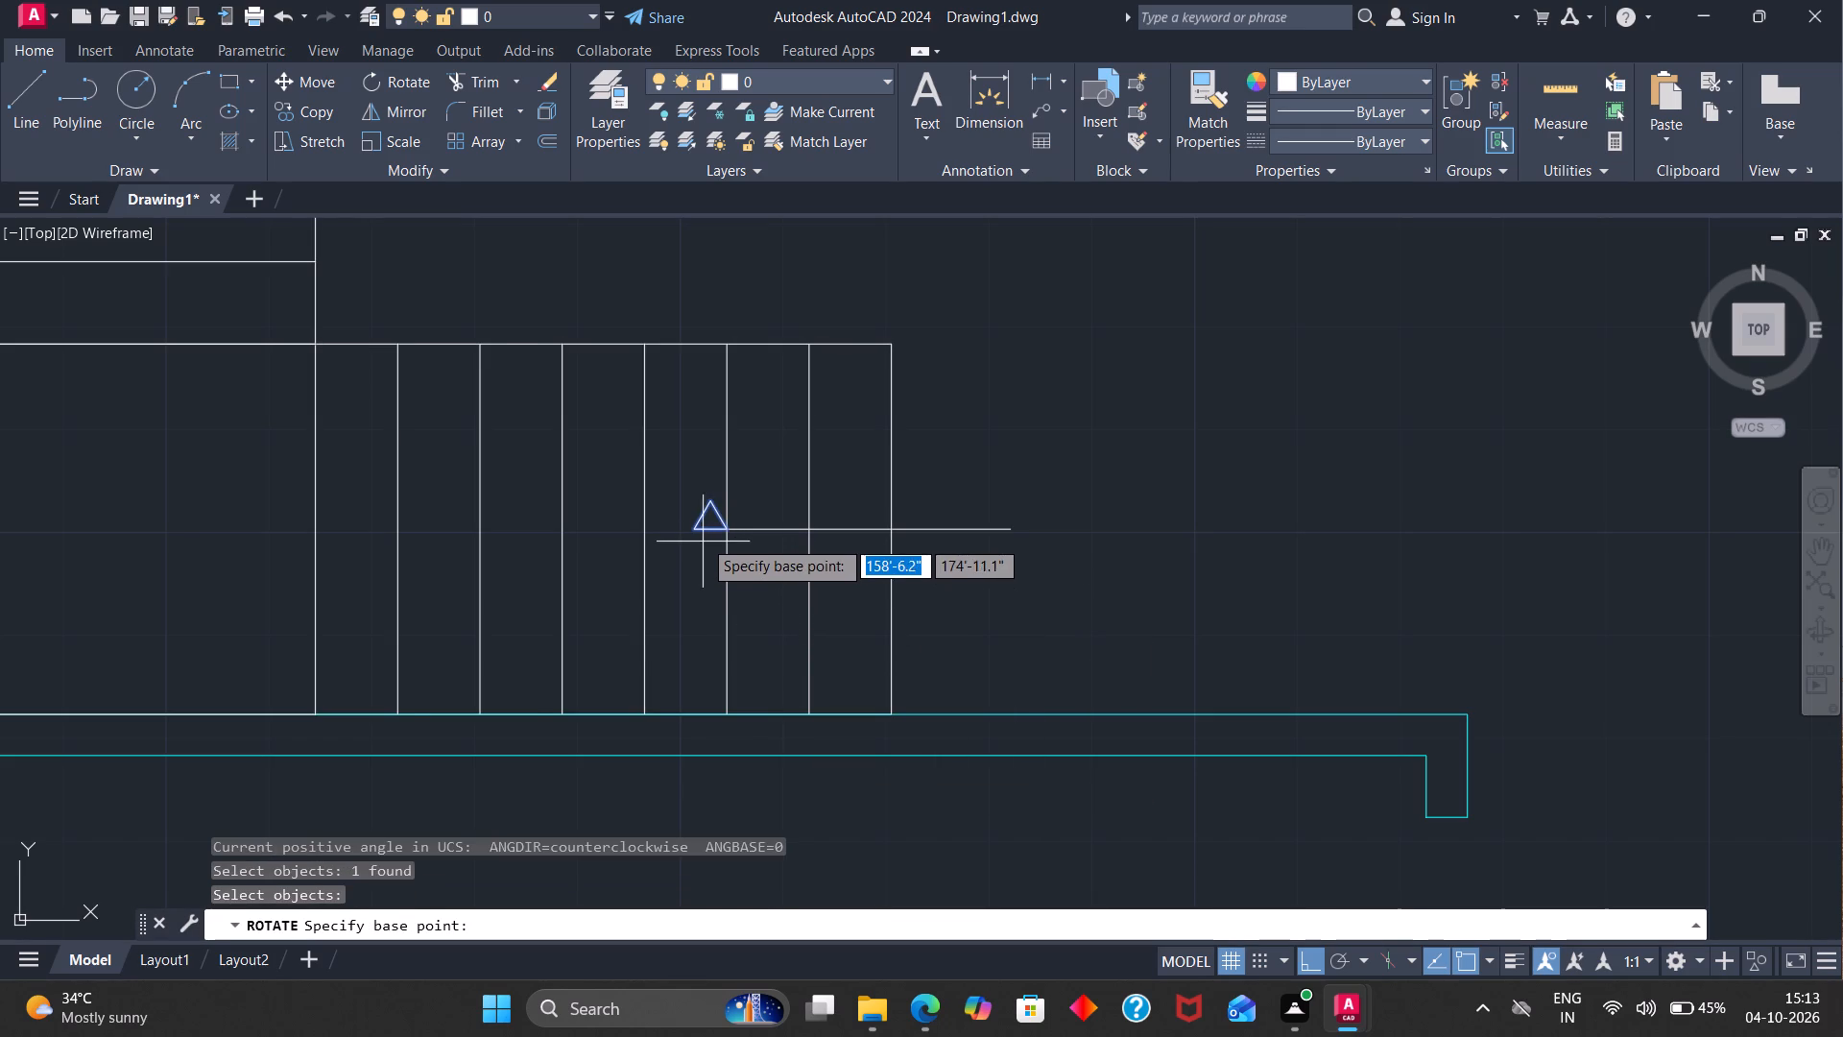
pyautogui.click(694, 530)
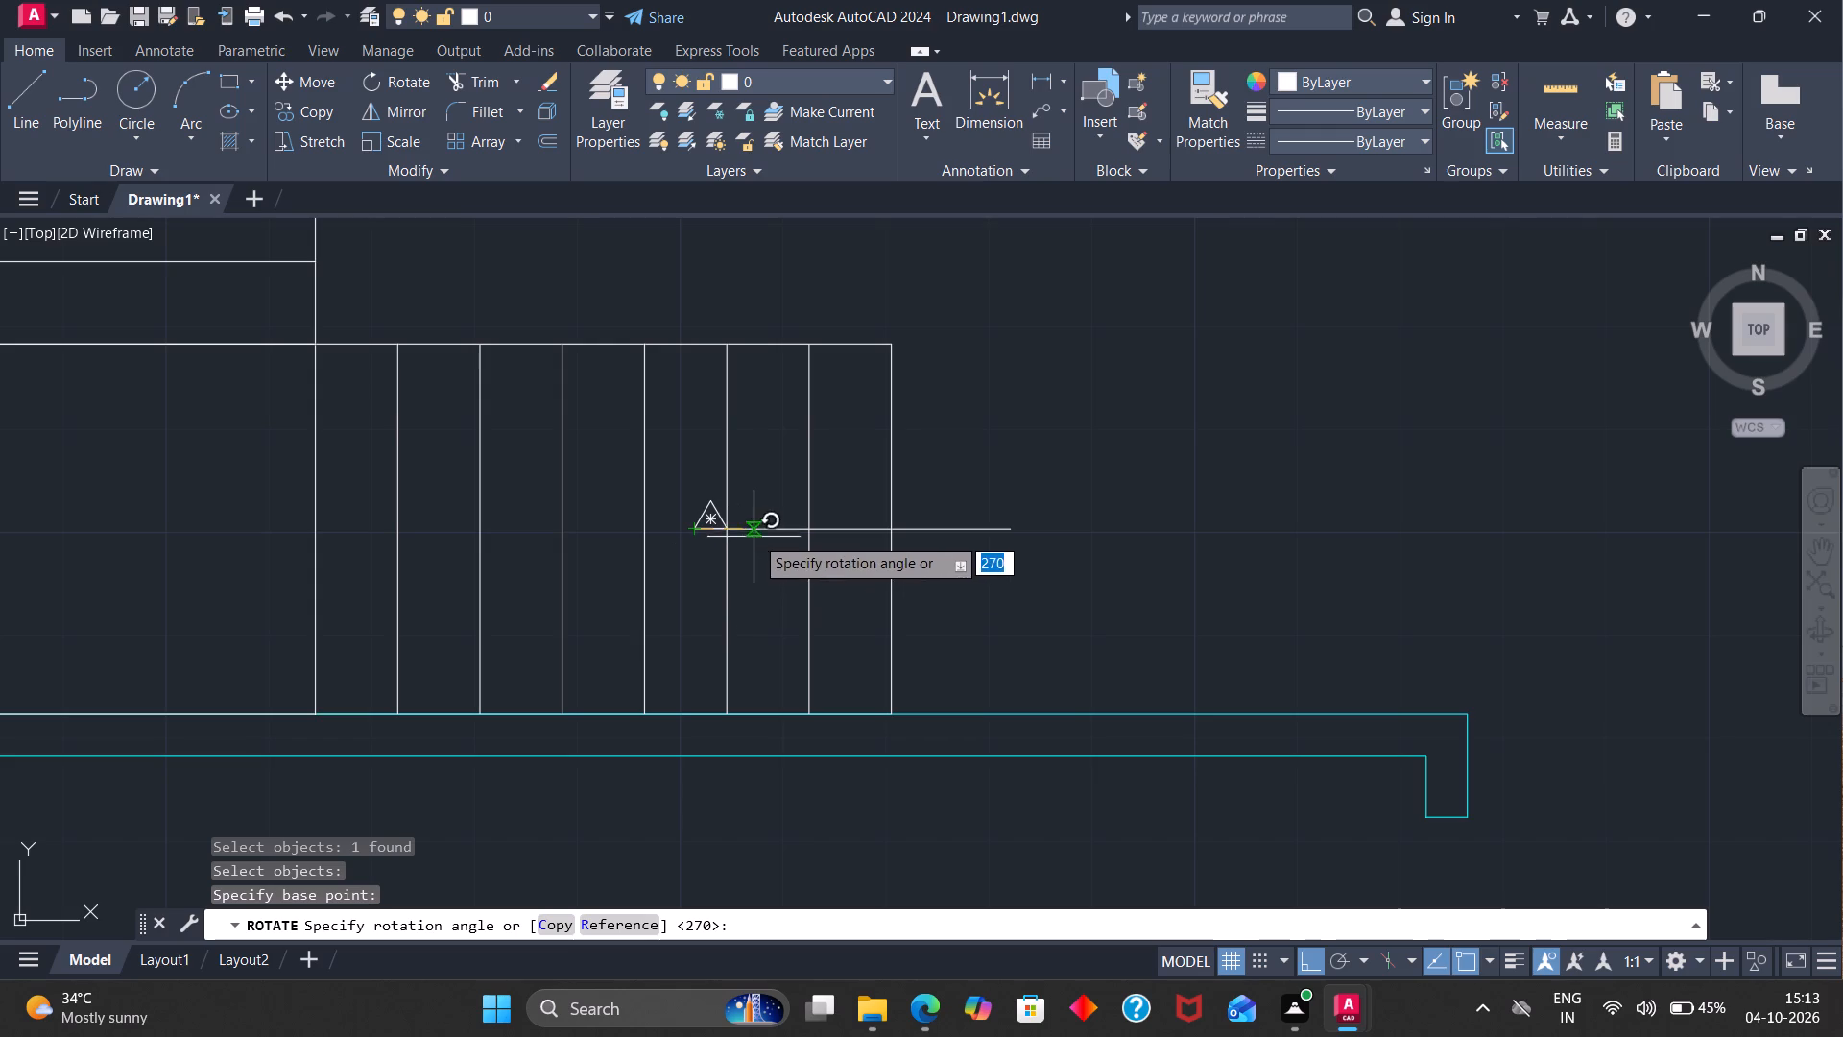
pyautogui.click(687, 456)
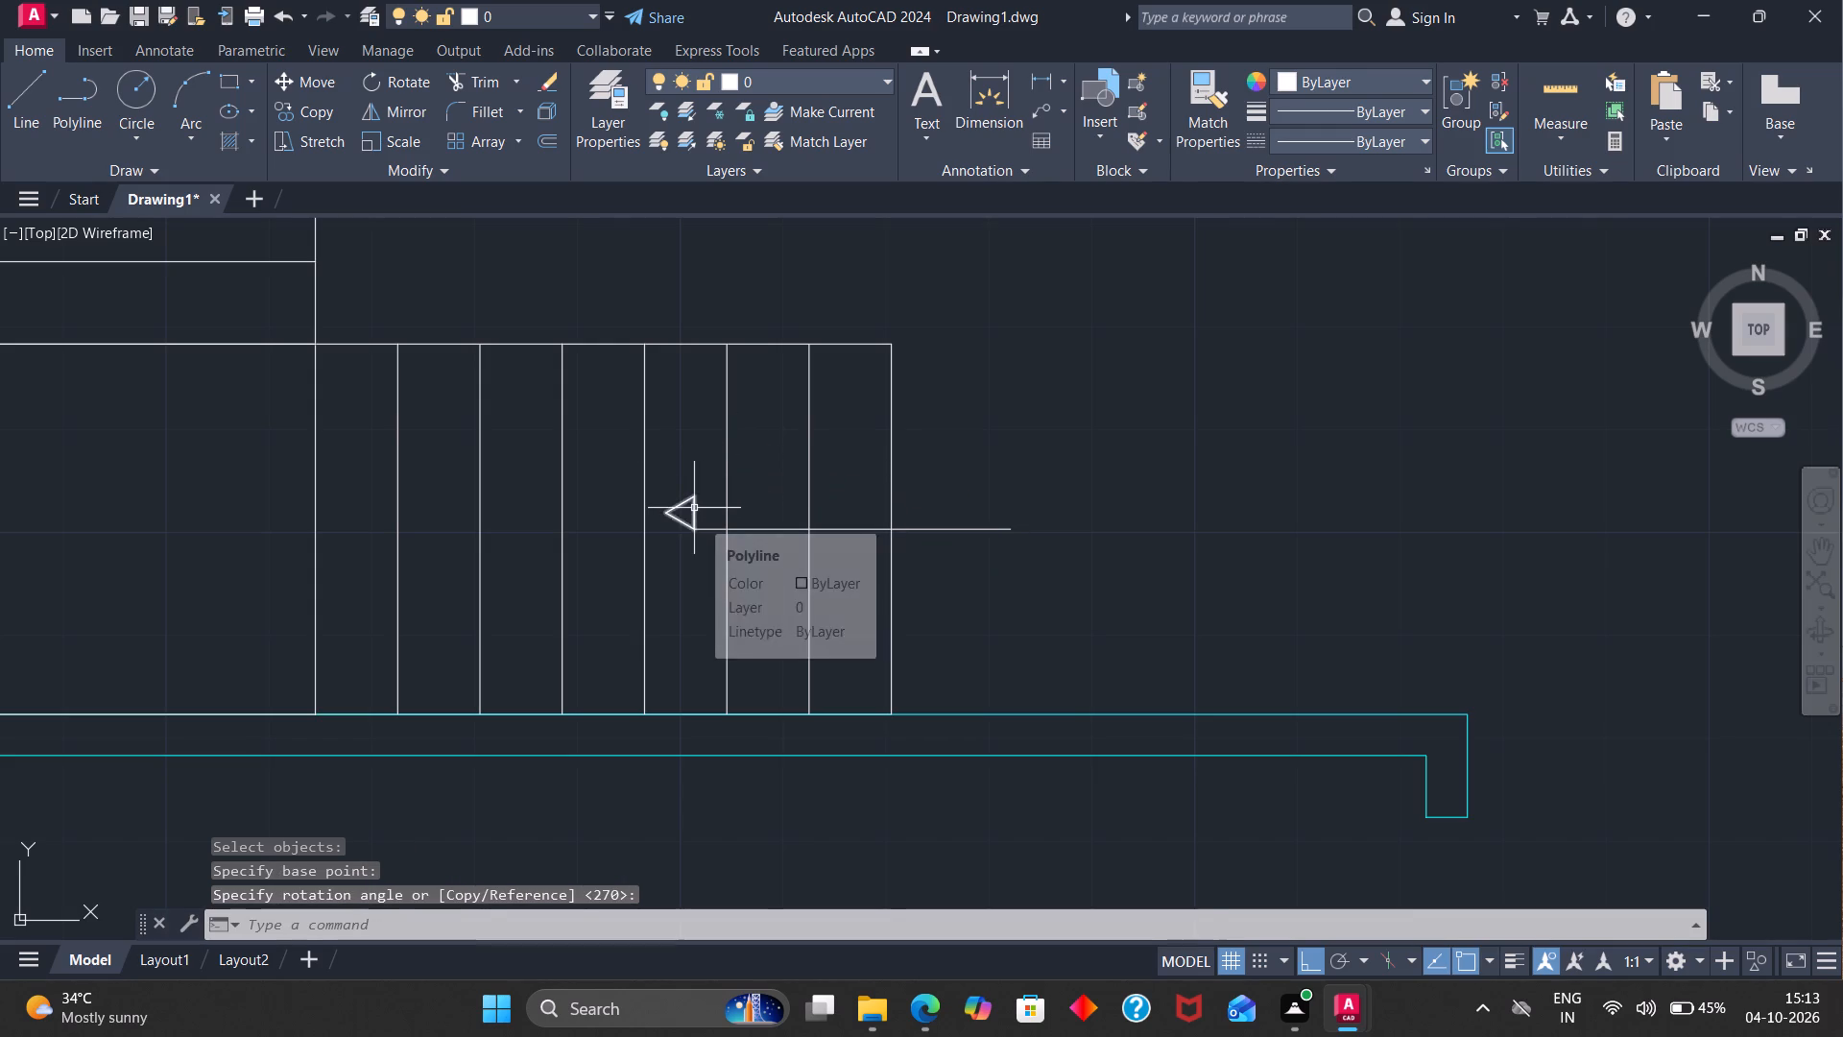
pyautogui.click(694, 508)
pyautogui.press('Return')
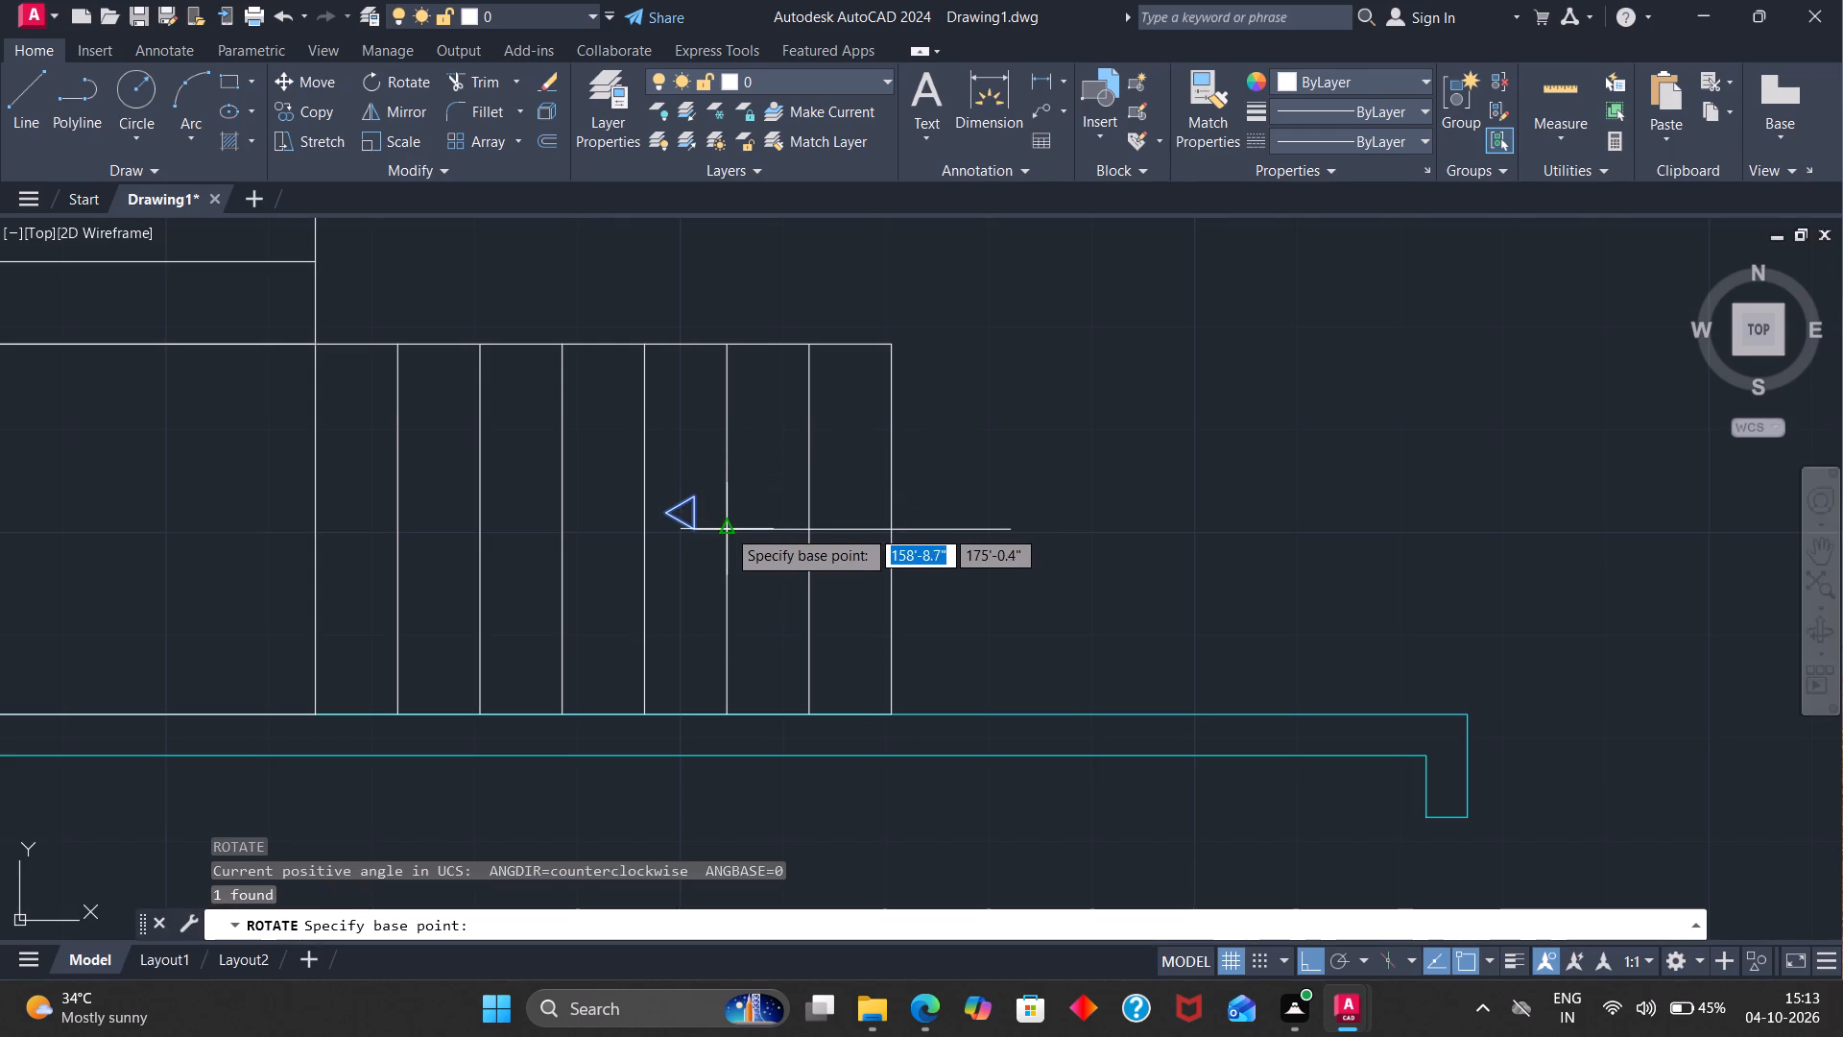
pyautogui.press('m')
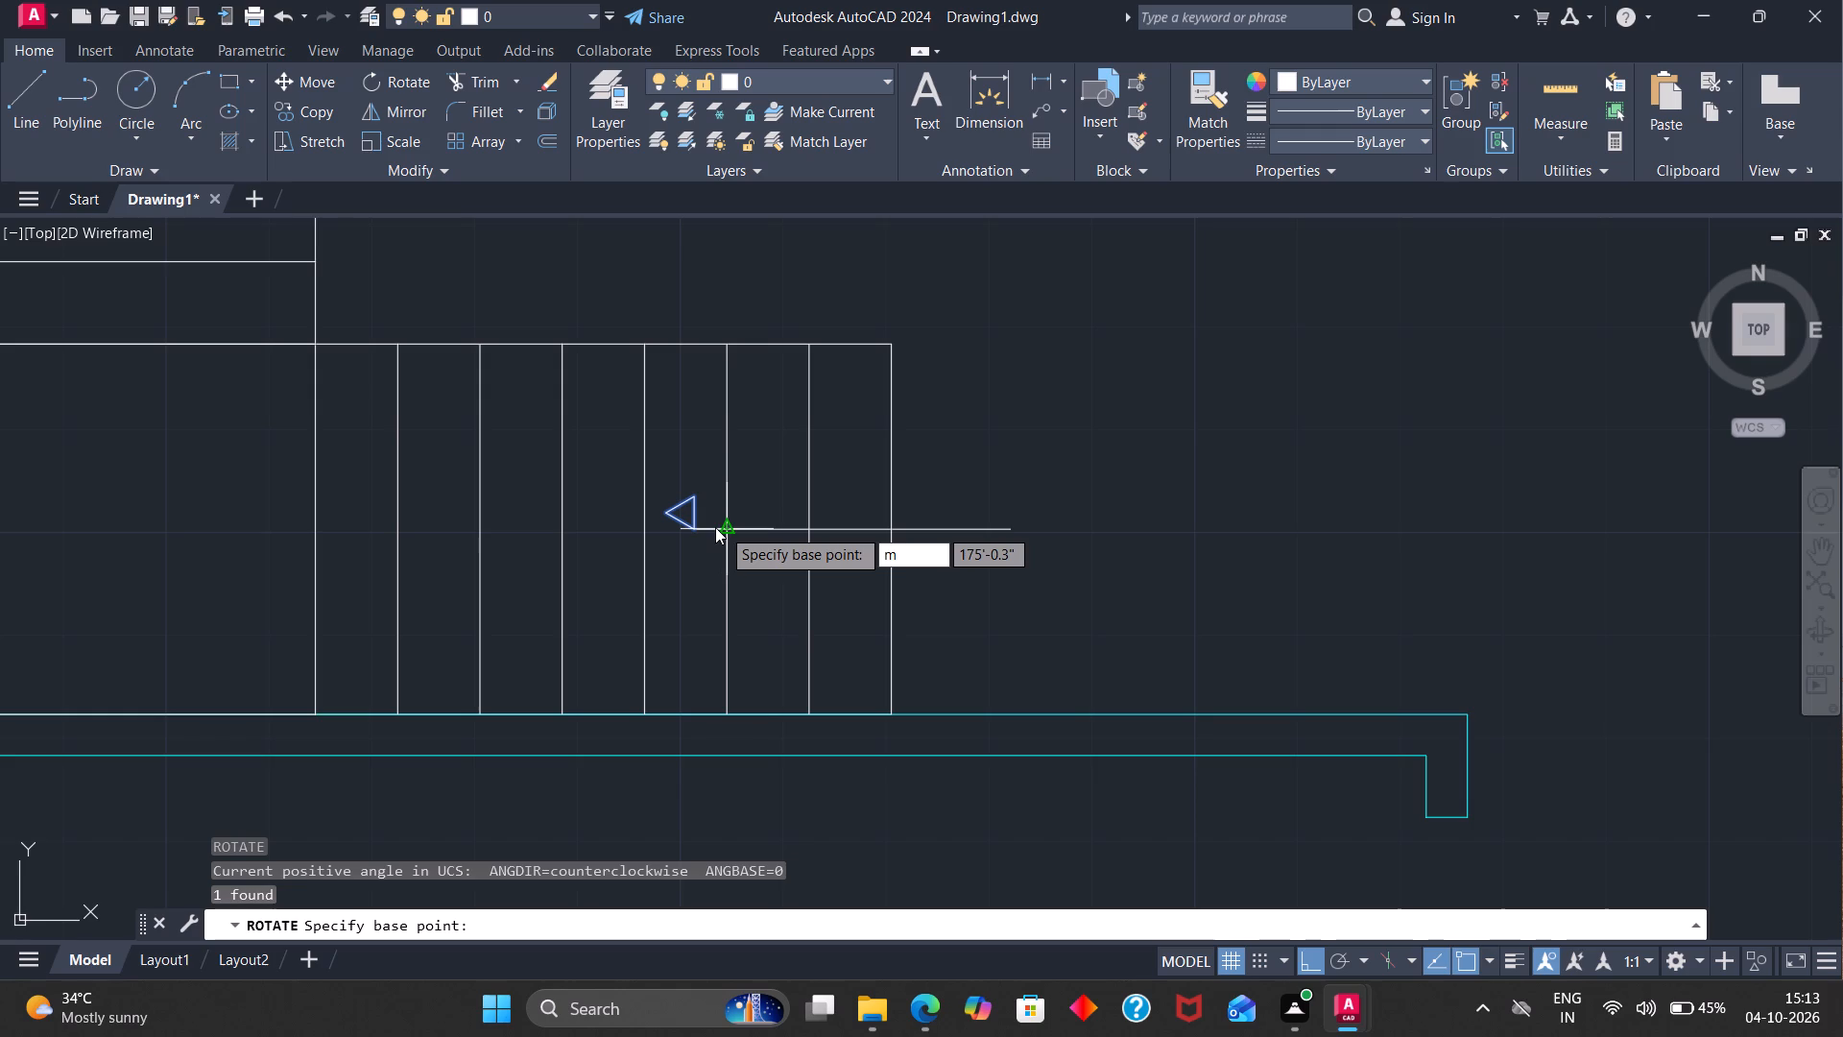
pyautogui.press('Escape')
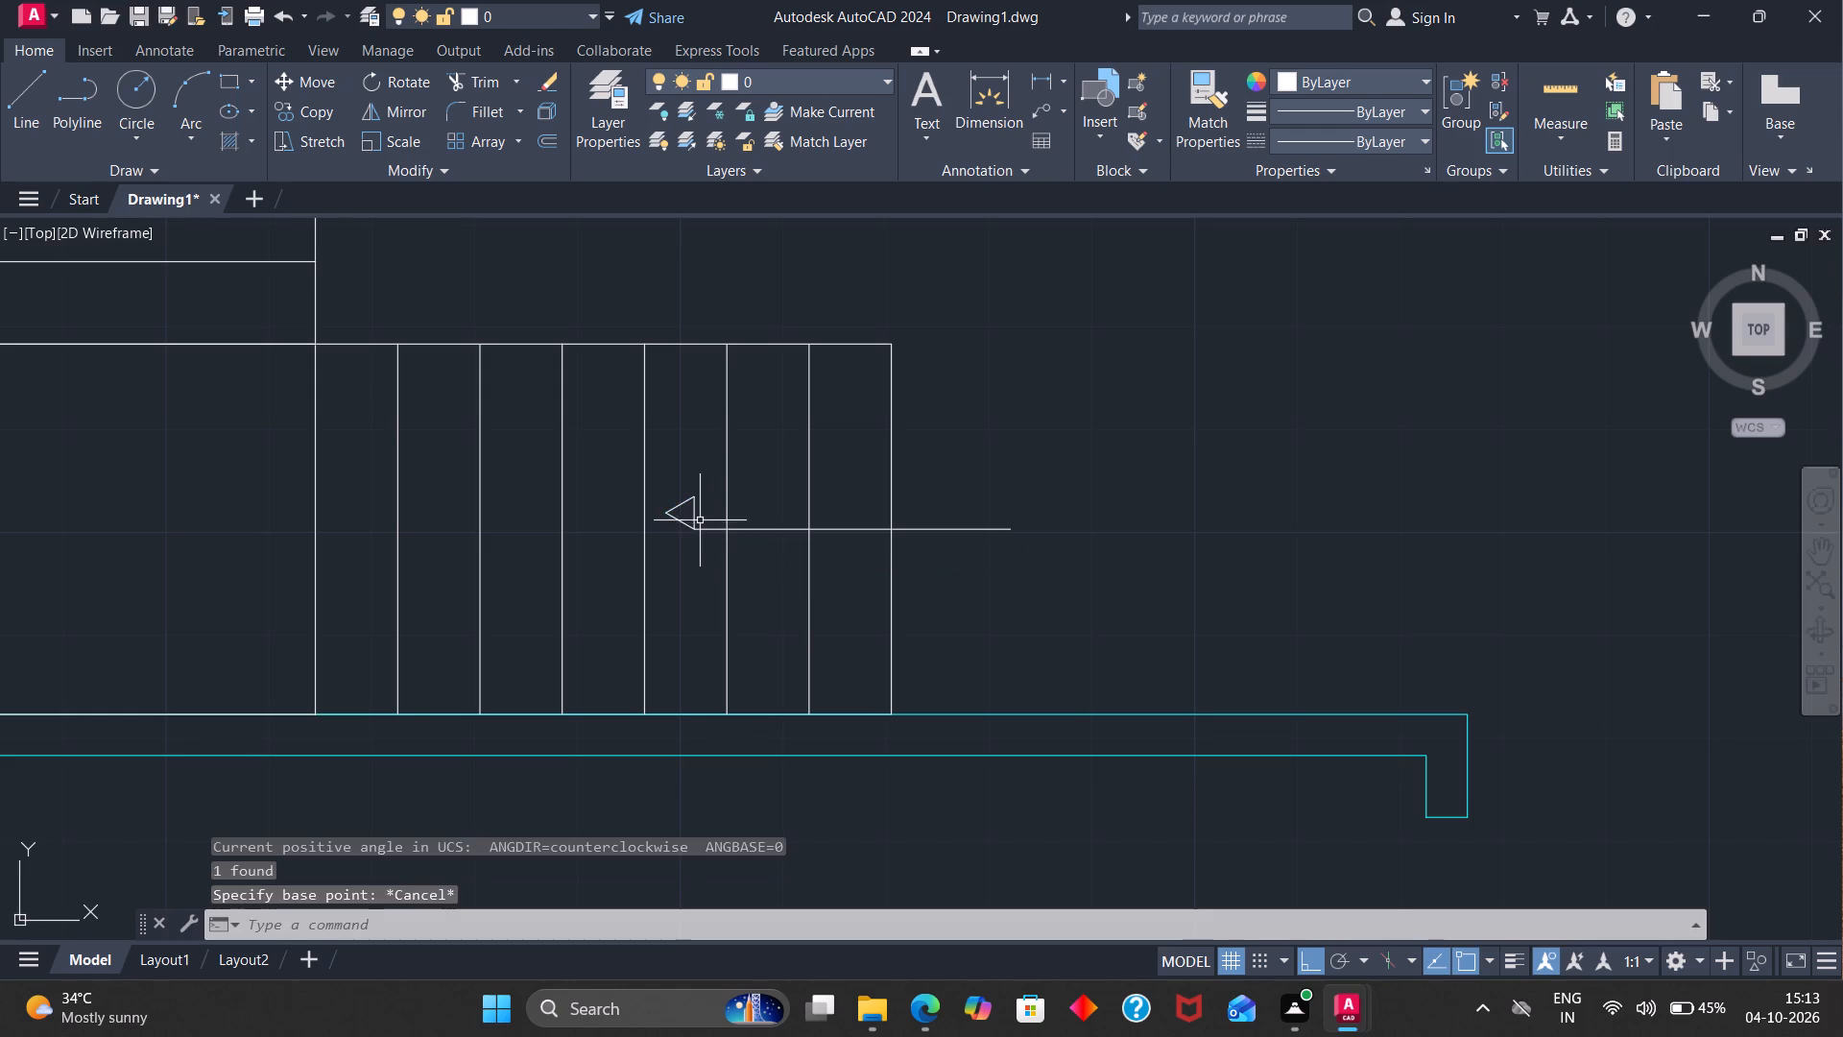
# Move the triangle from its vertical side's midpoint onto the direction line's left endpoint, forming a centred arrowhead.
pyautogui.click(697, 512)
pyautogui.press(',')
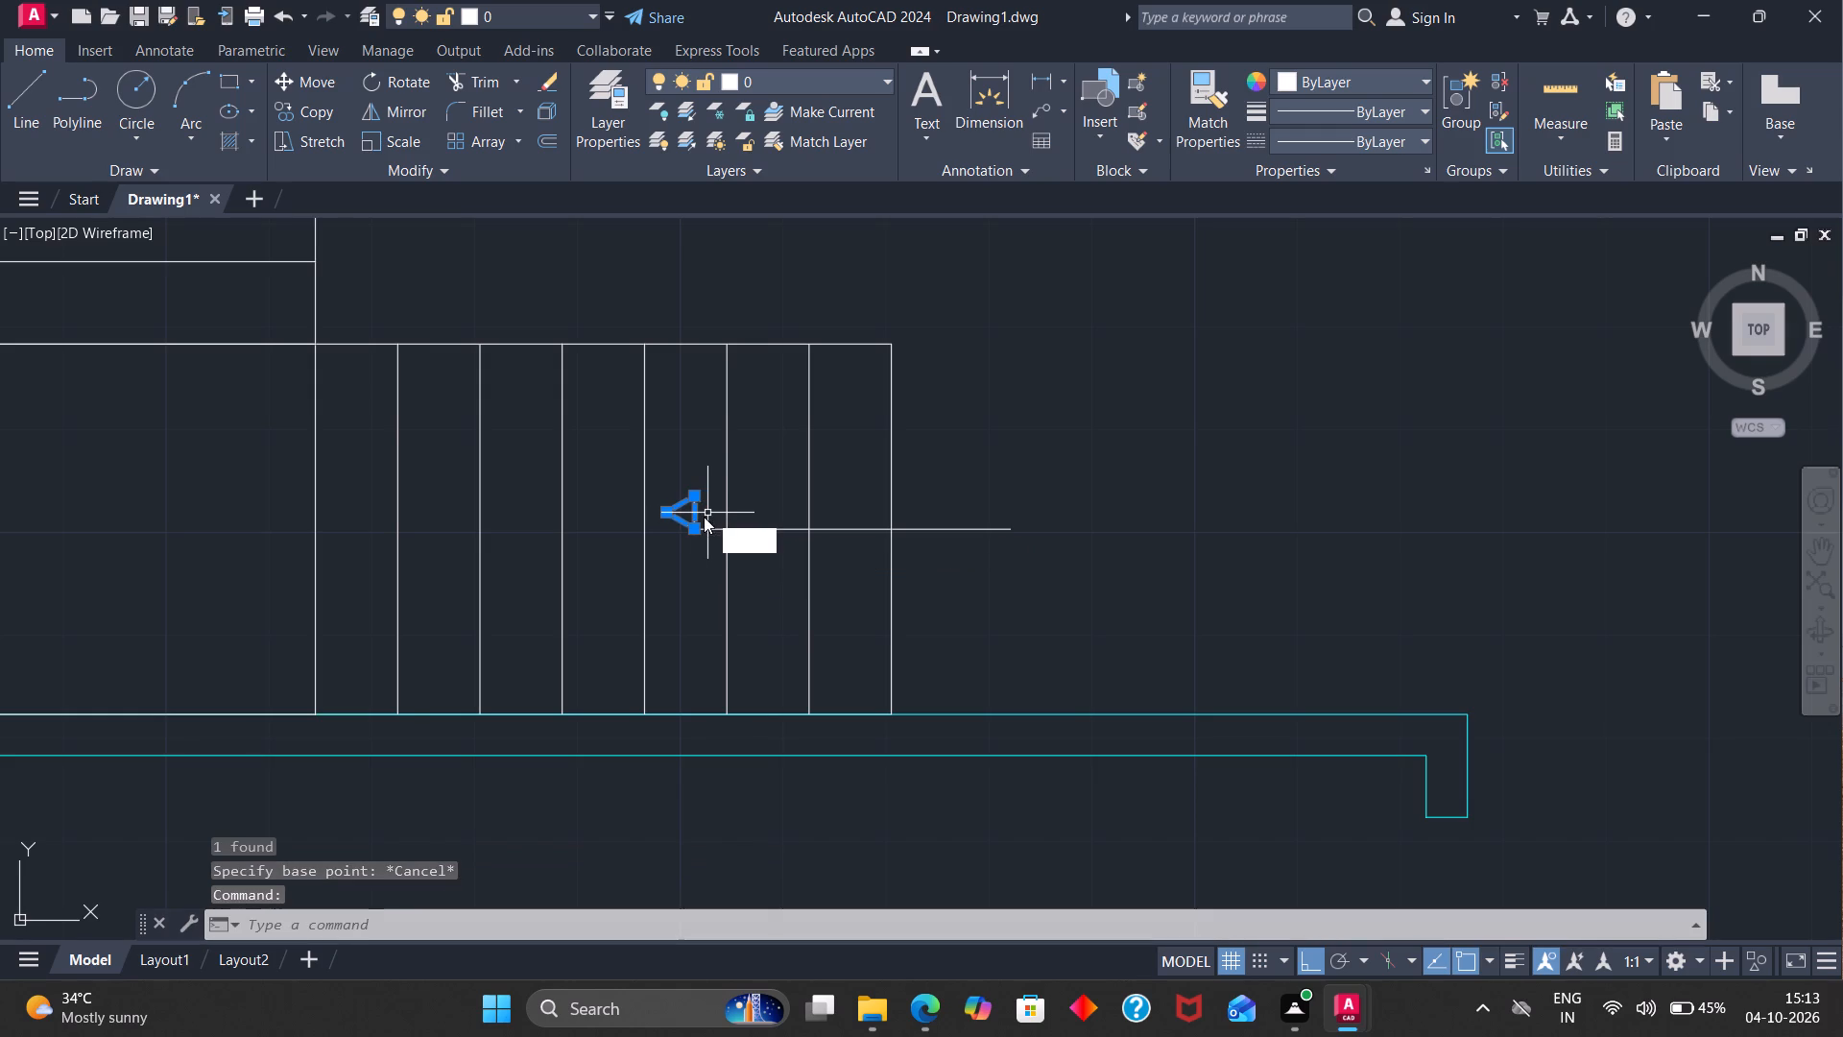
pyautogui.press('BackSpace')
pyautogui.press('m')
pyautogui.press('Return')
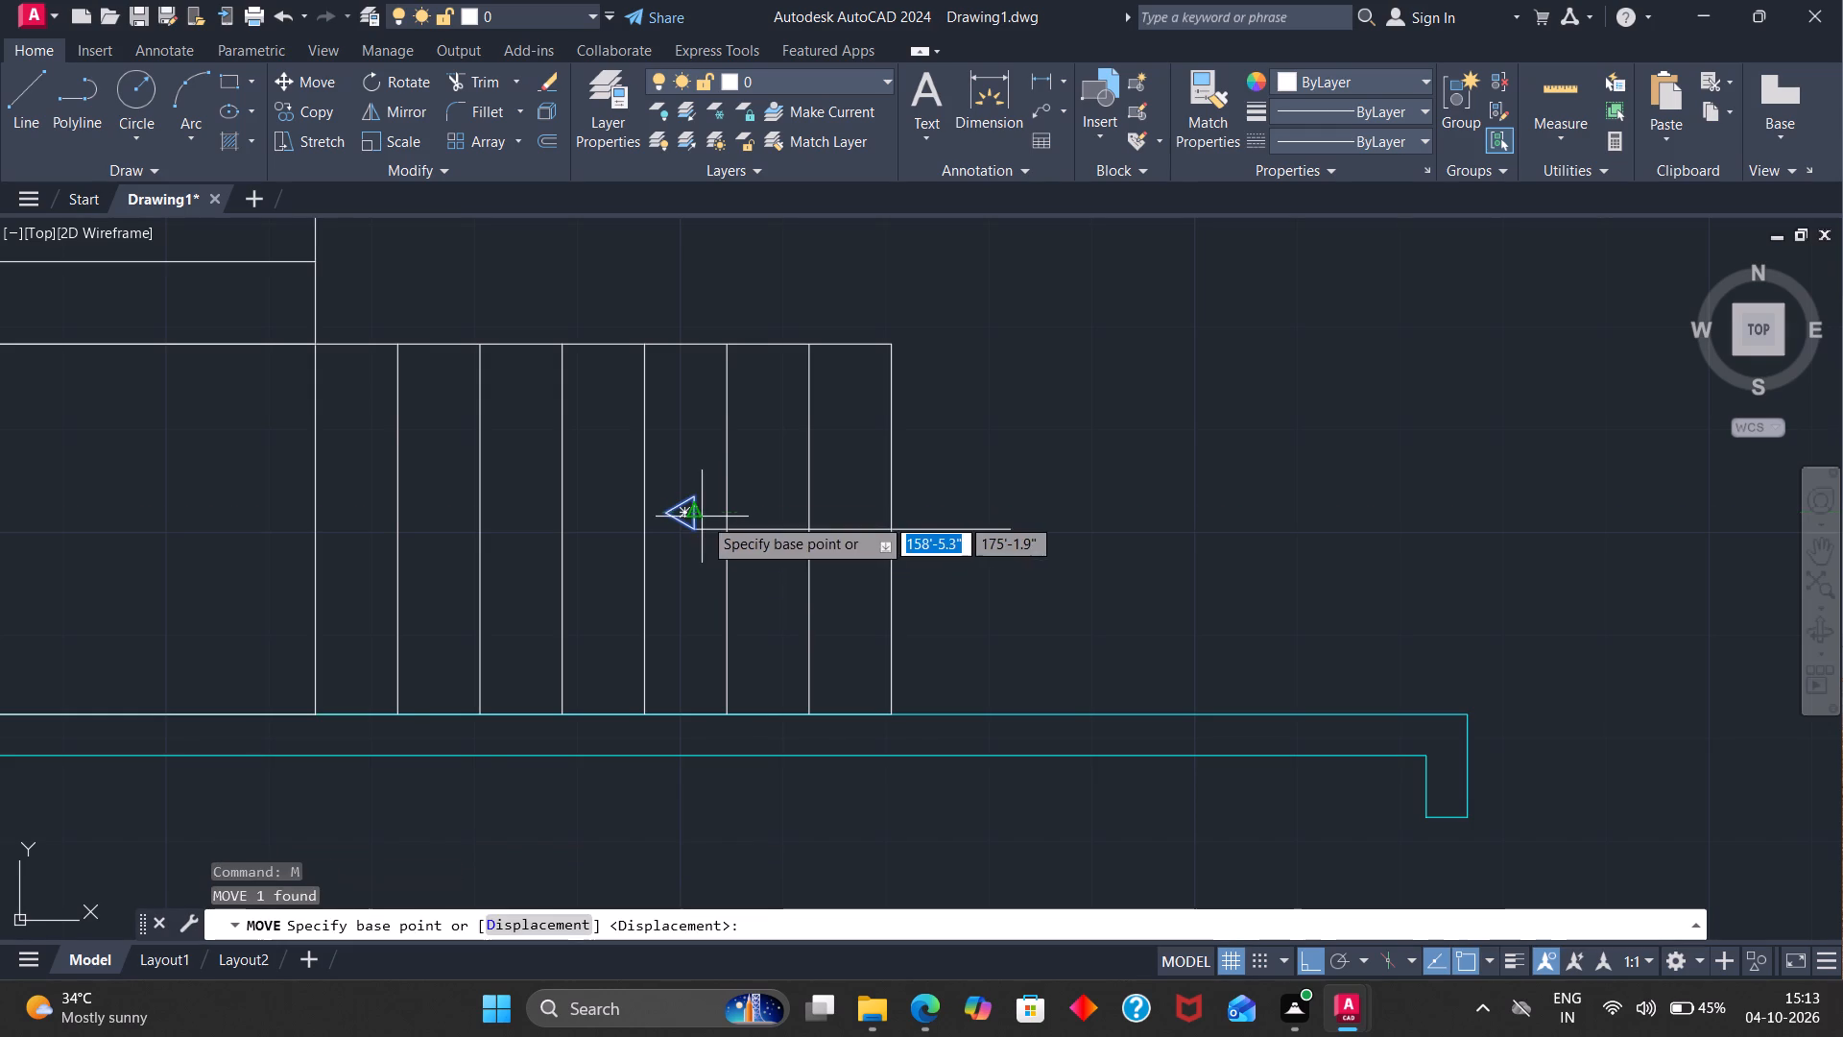
pyautogui.scroll(3, 704, 517)
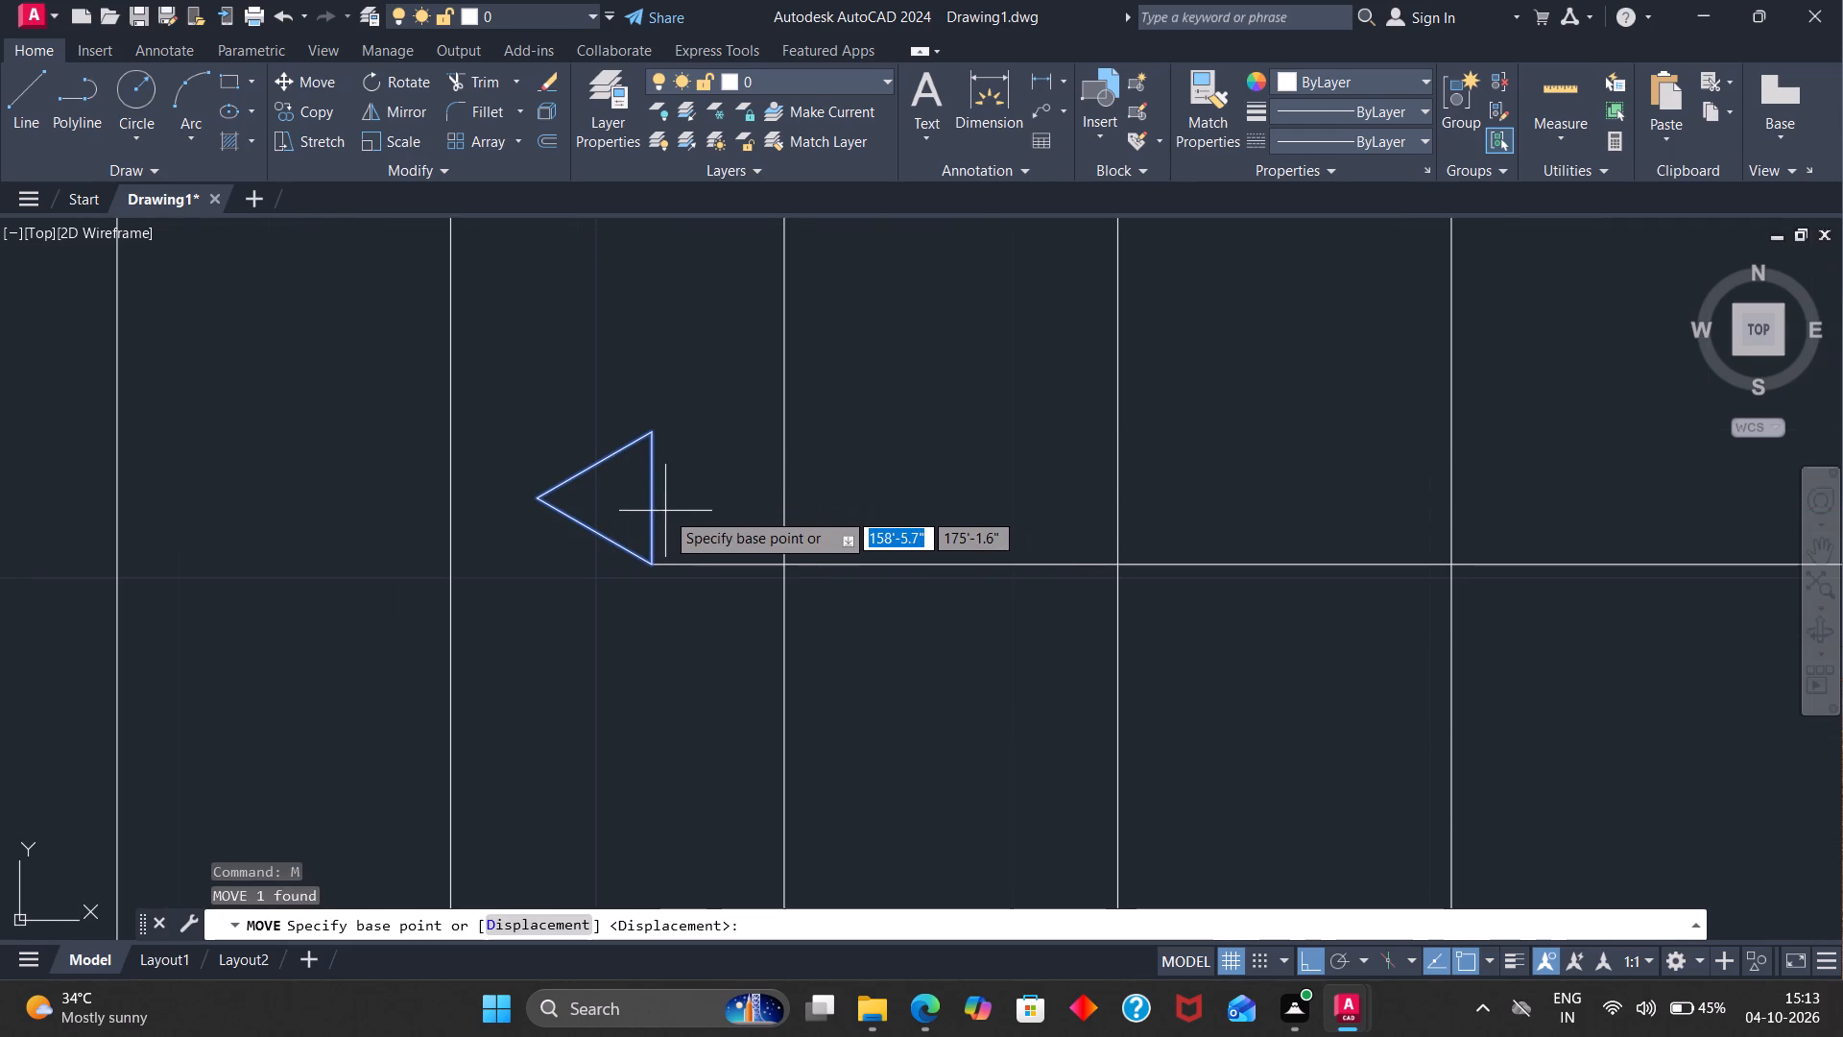
pyautogui.click(657, 505)
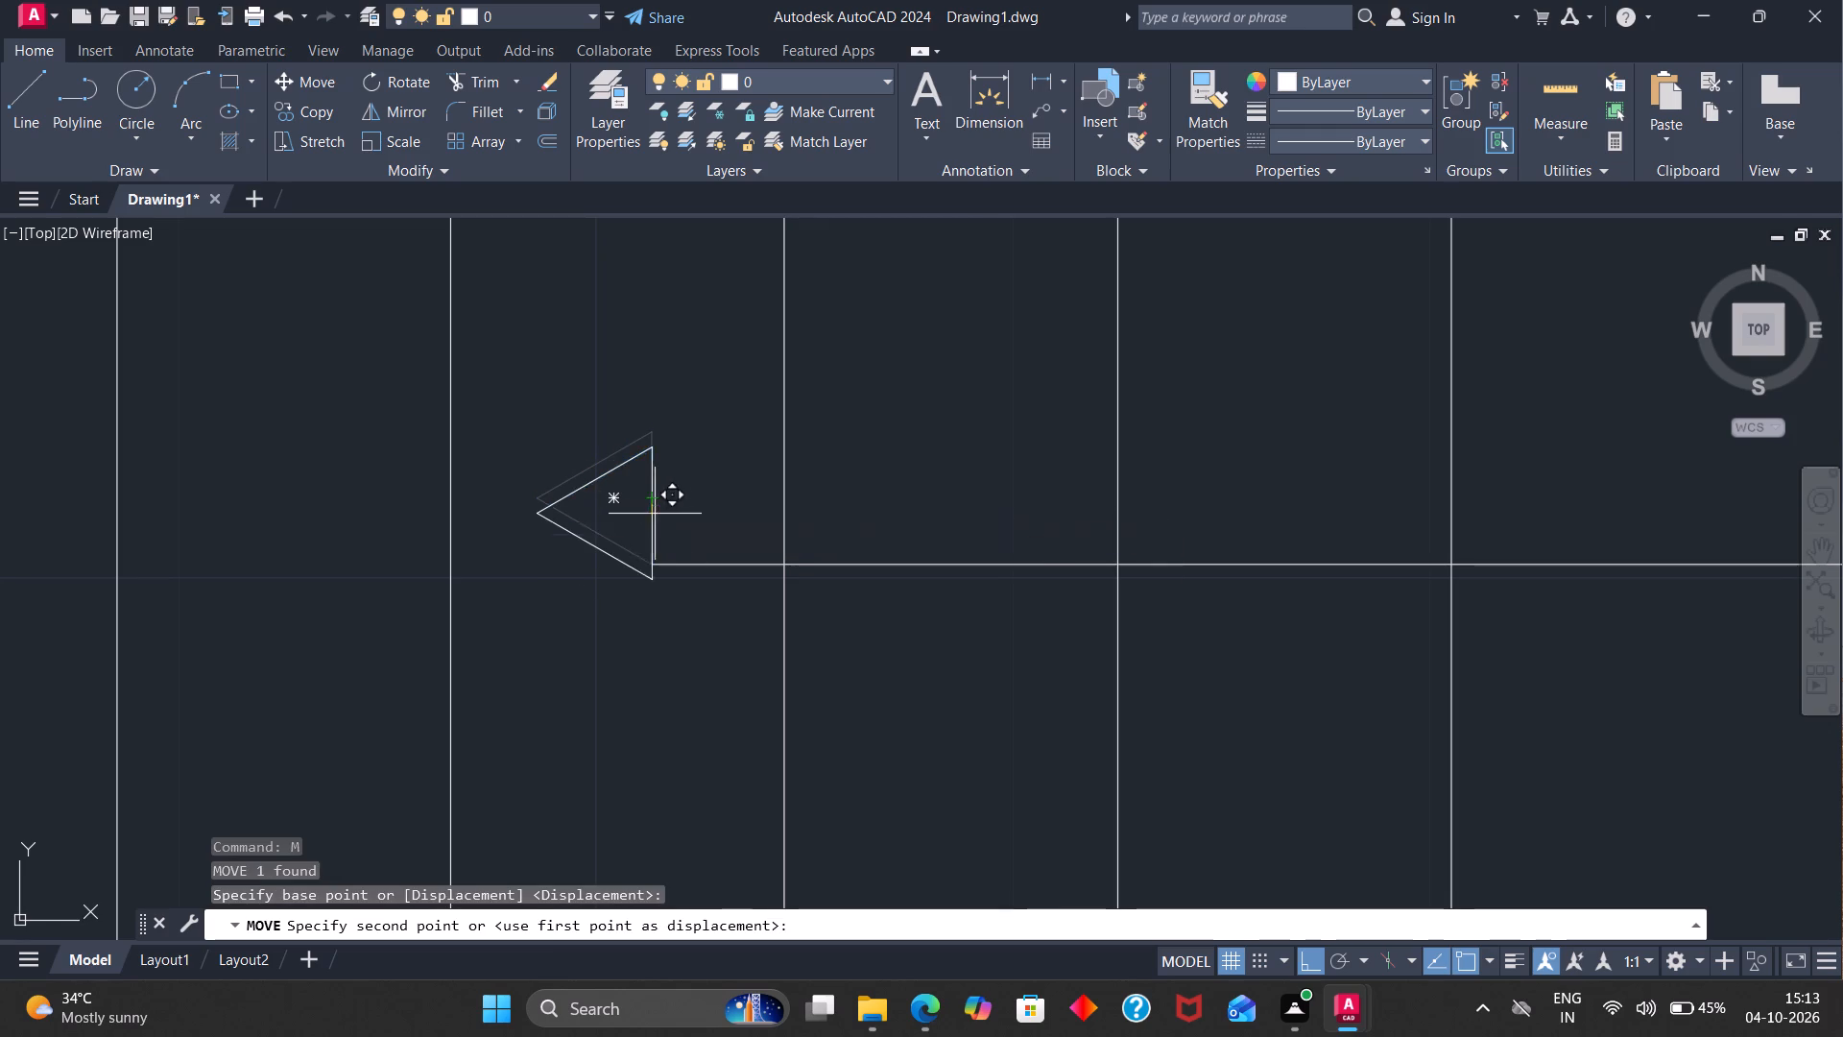
pyautogui.click(653, 567)
pyautogui.scroll(-2, 730, 575)
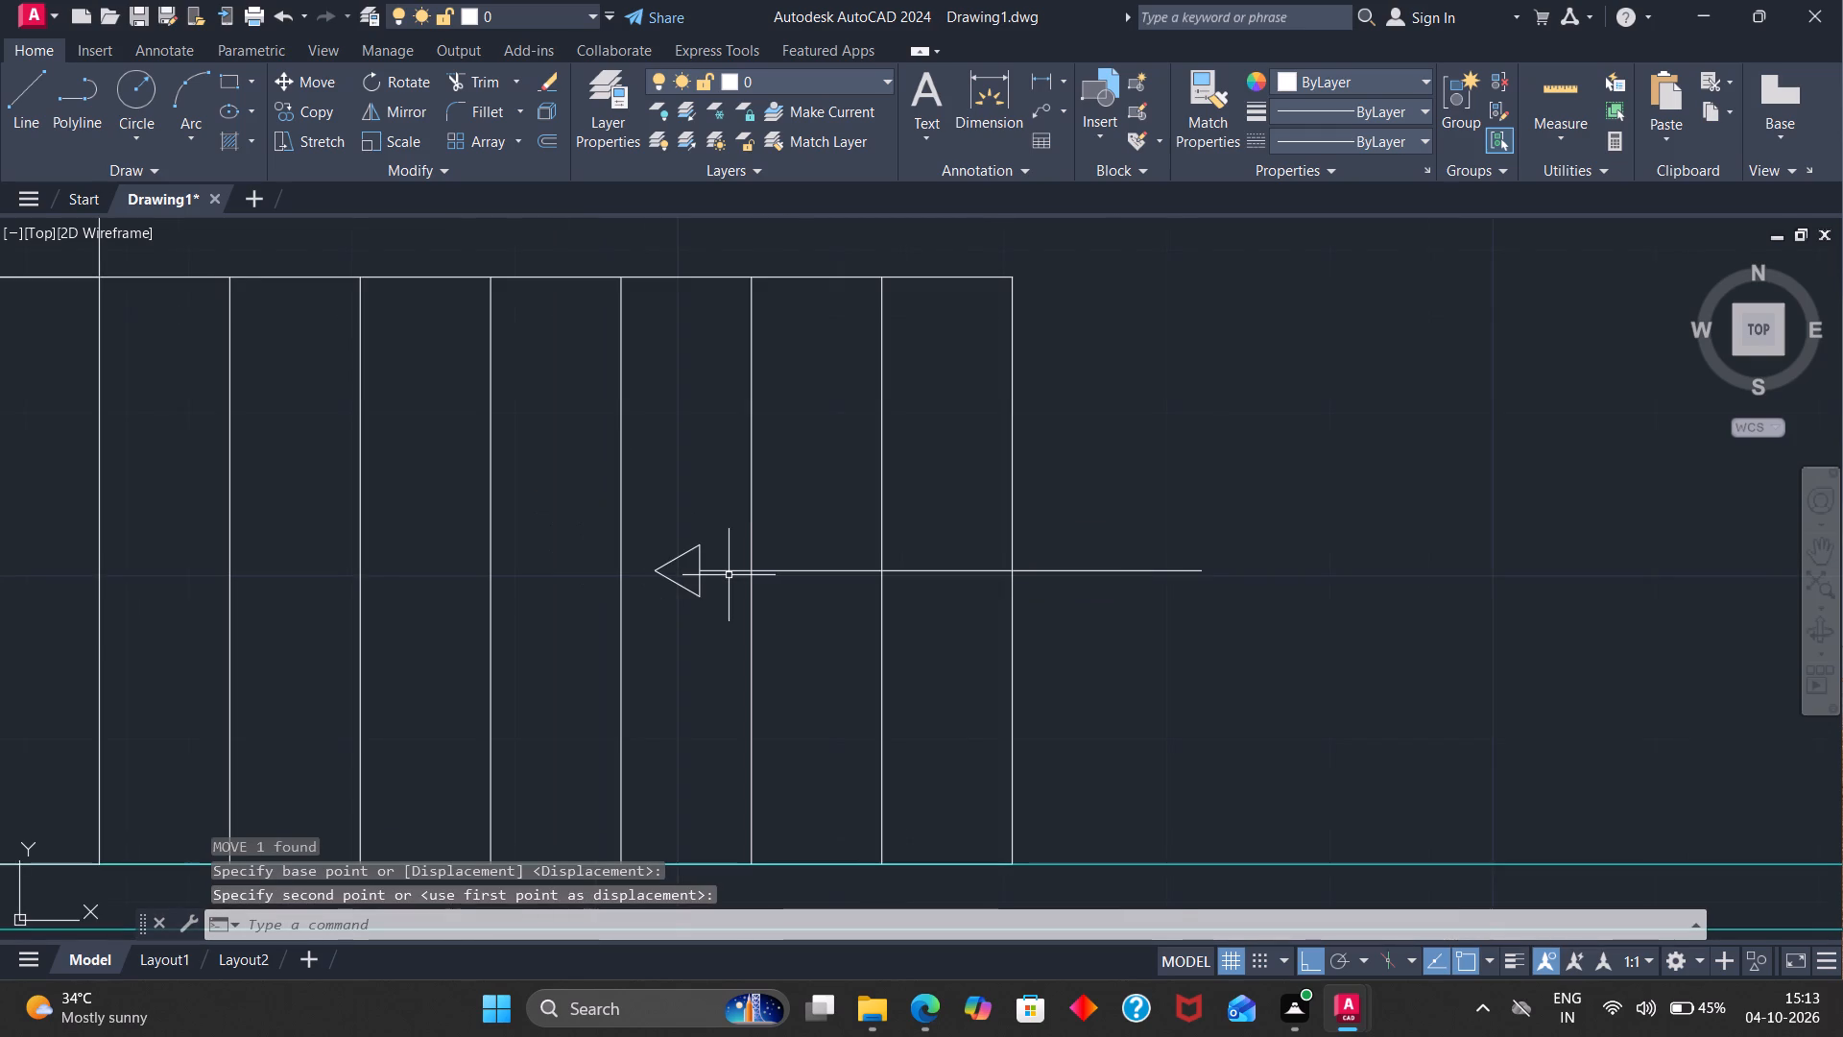
pyautogui.scroll(-1, 729, 575)
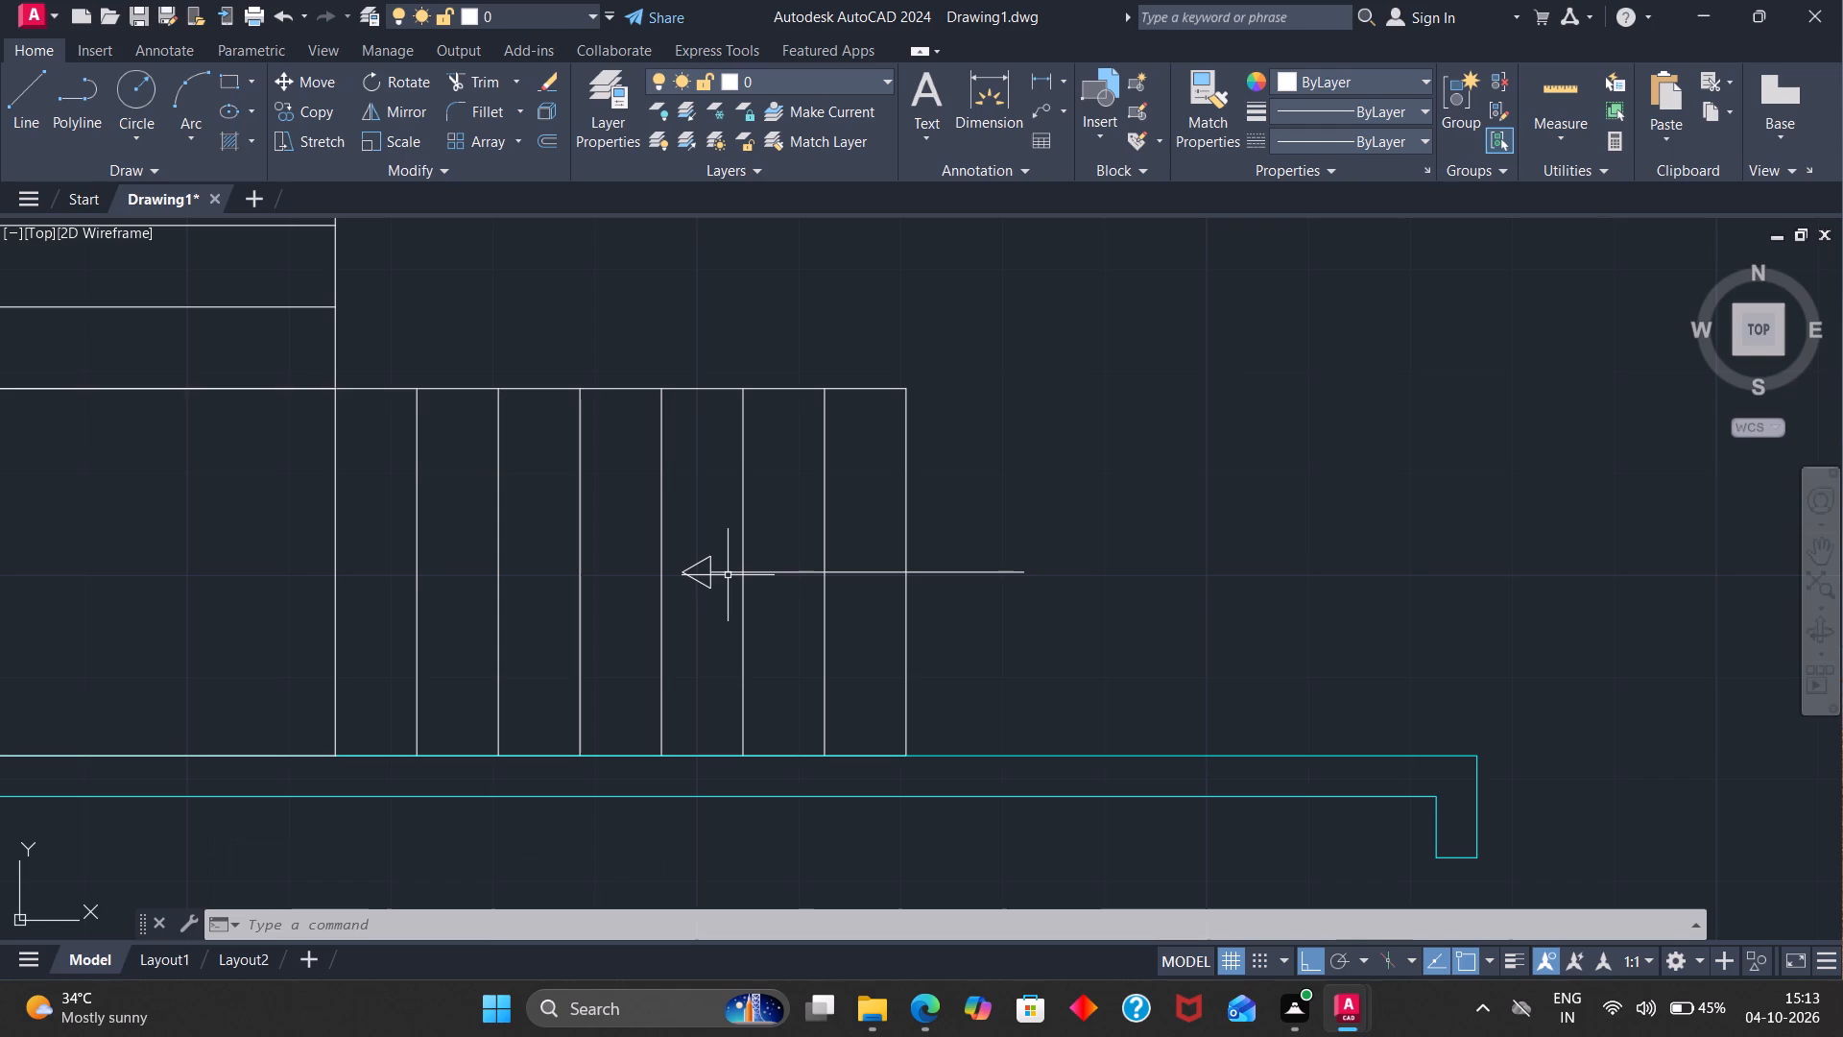
# Create a new layer named stars.
pyautogui.scroll(-3, 728, 575)
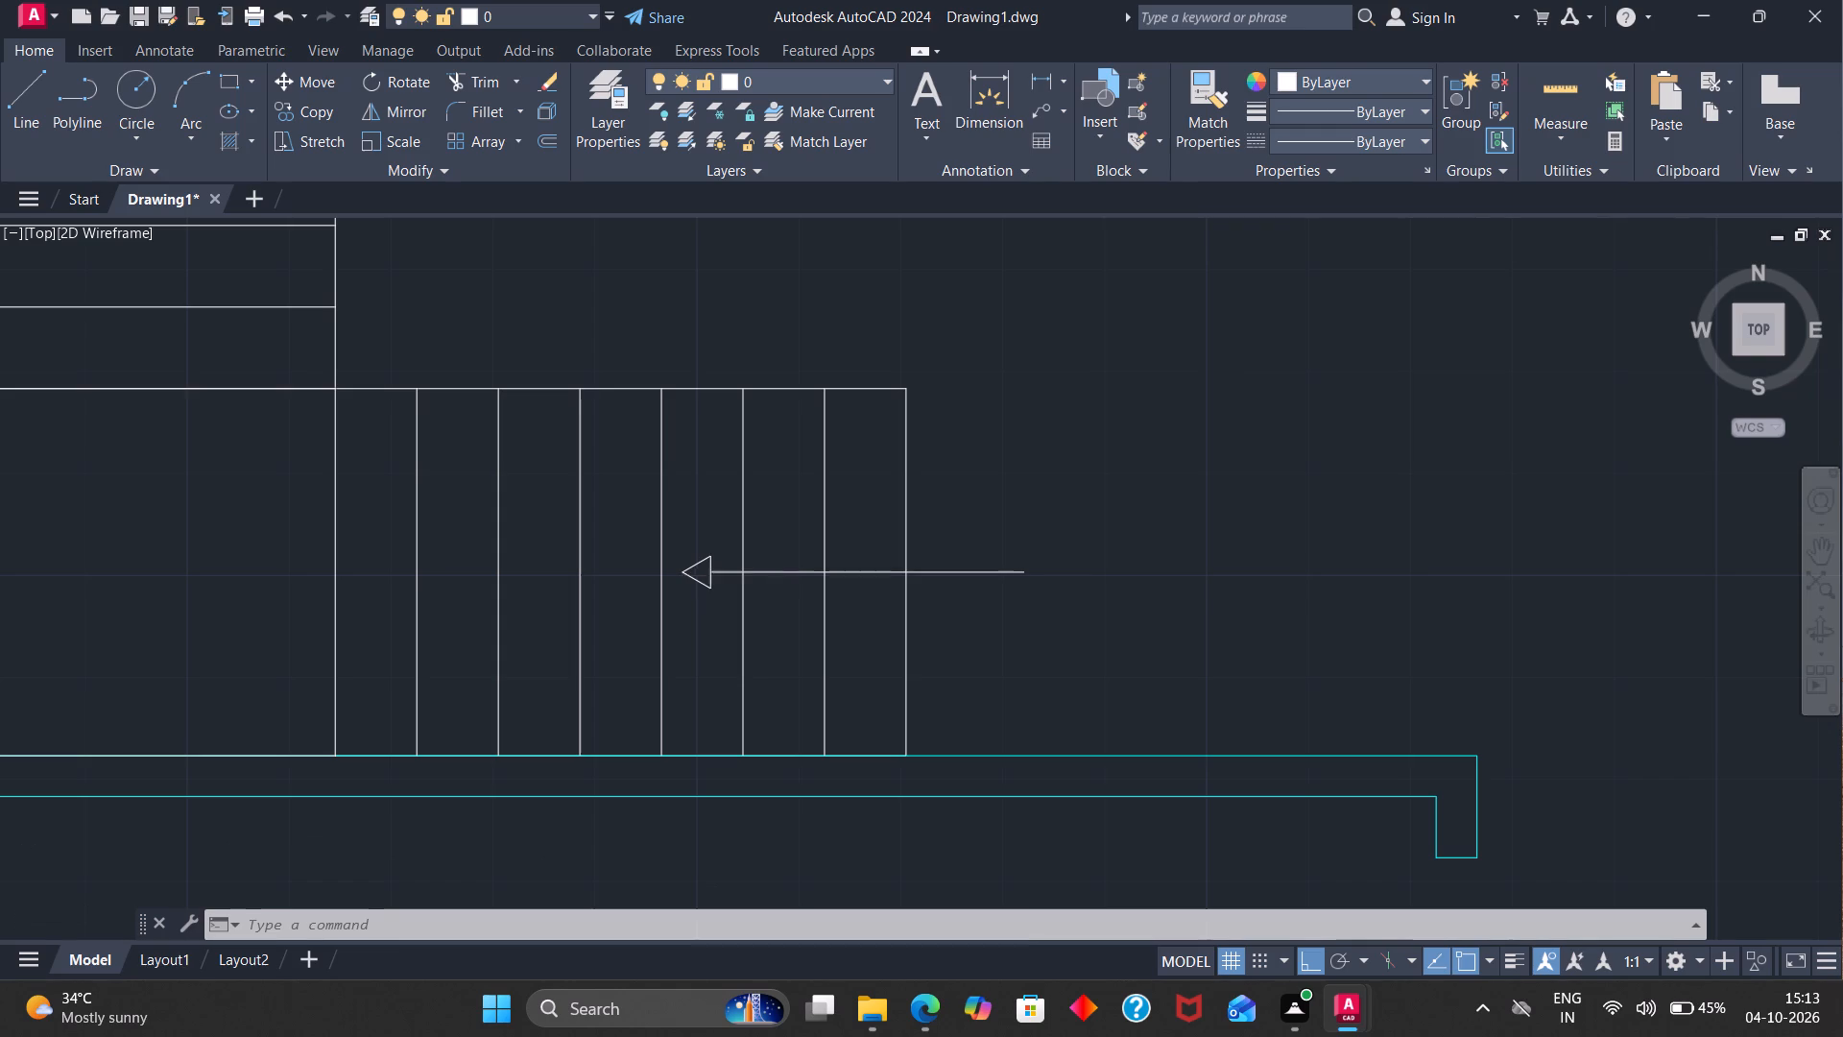
pyautogui.scroll(-1, 1065, 574)
pyautogui.scroll(-1, 959, 565)
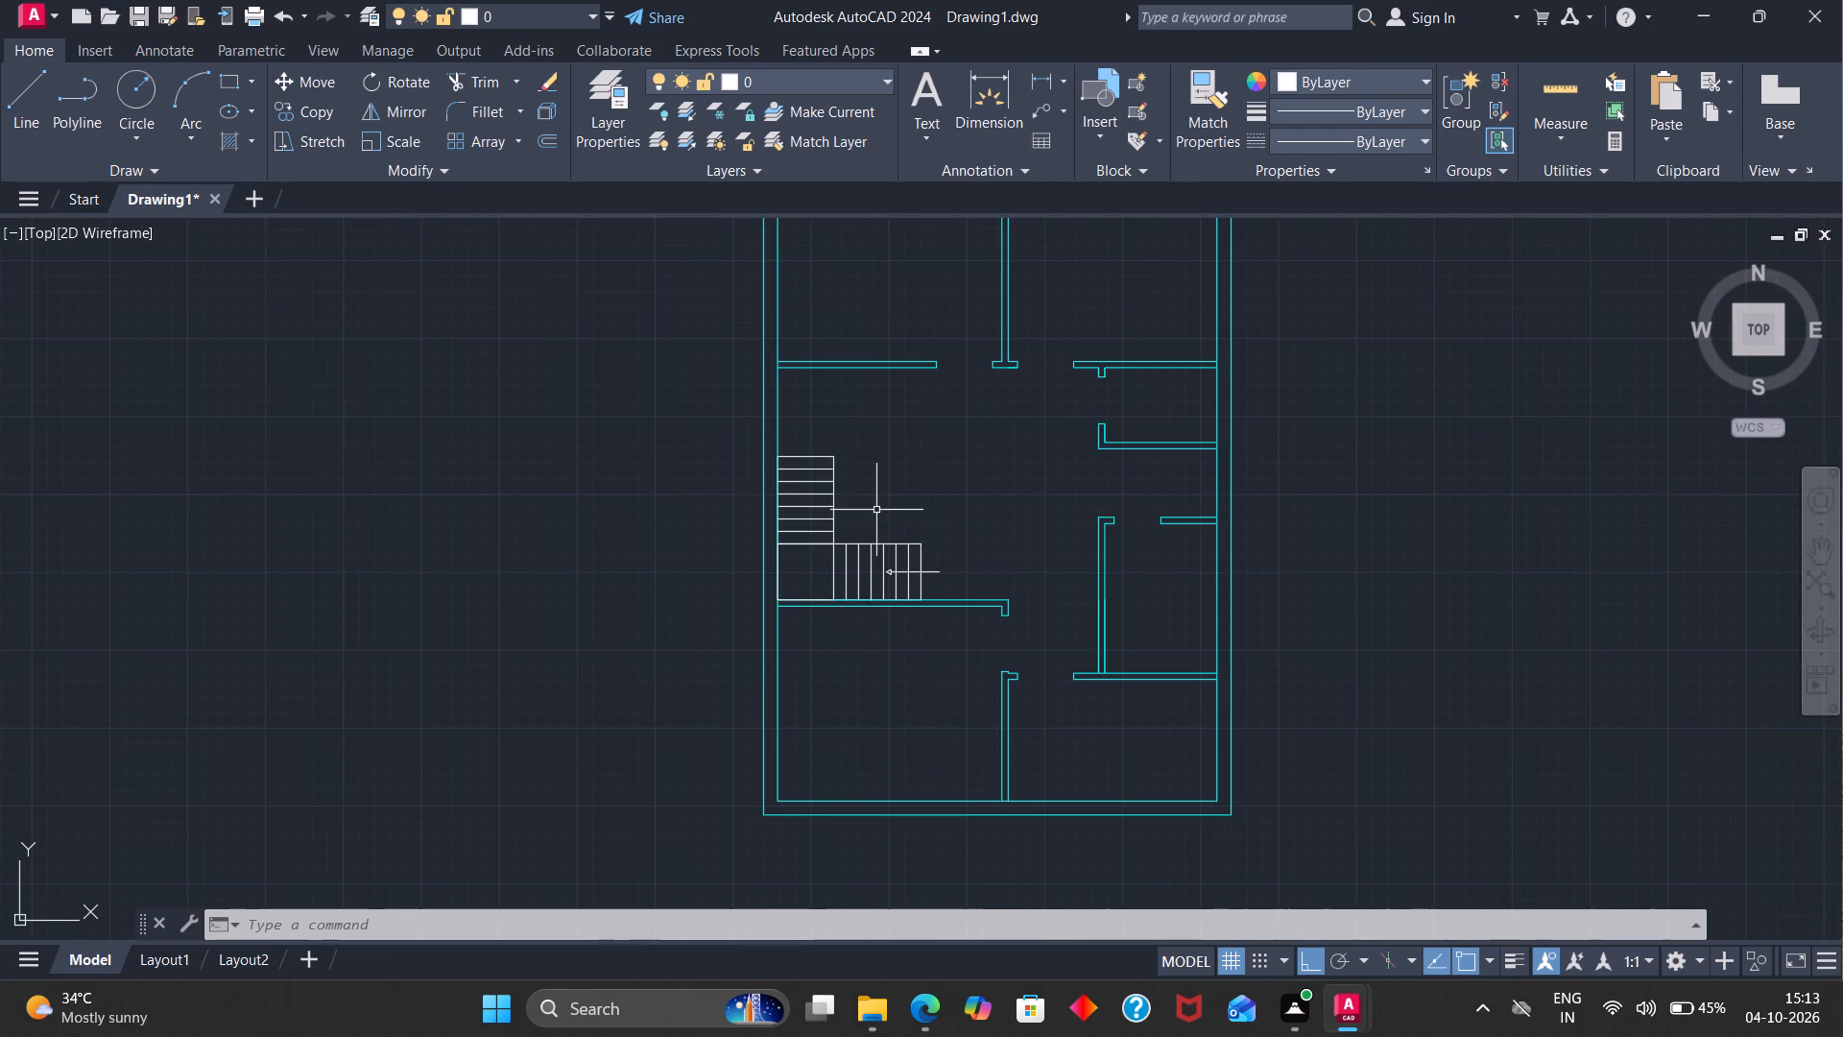
pyautogui.scroll(-2, 888, 487)
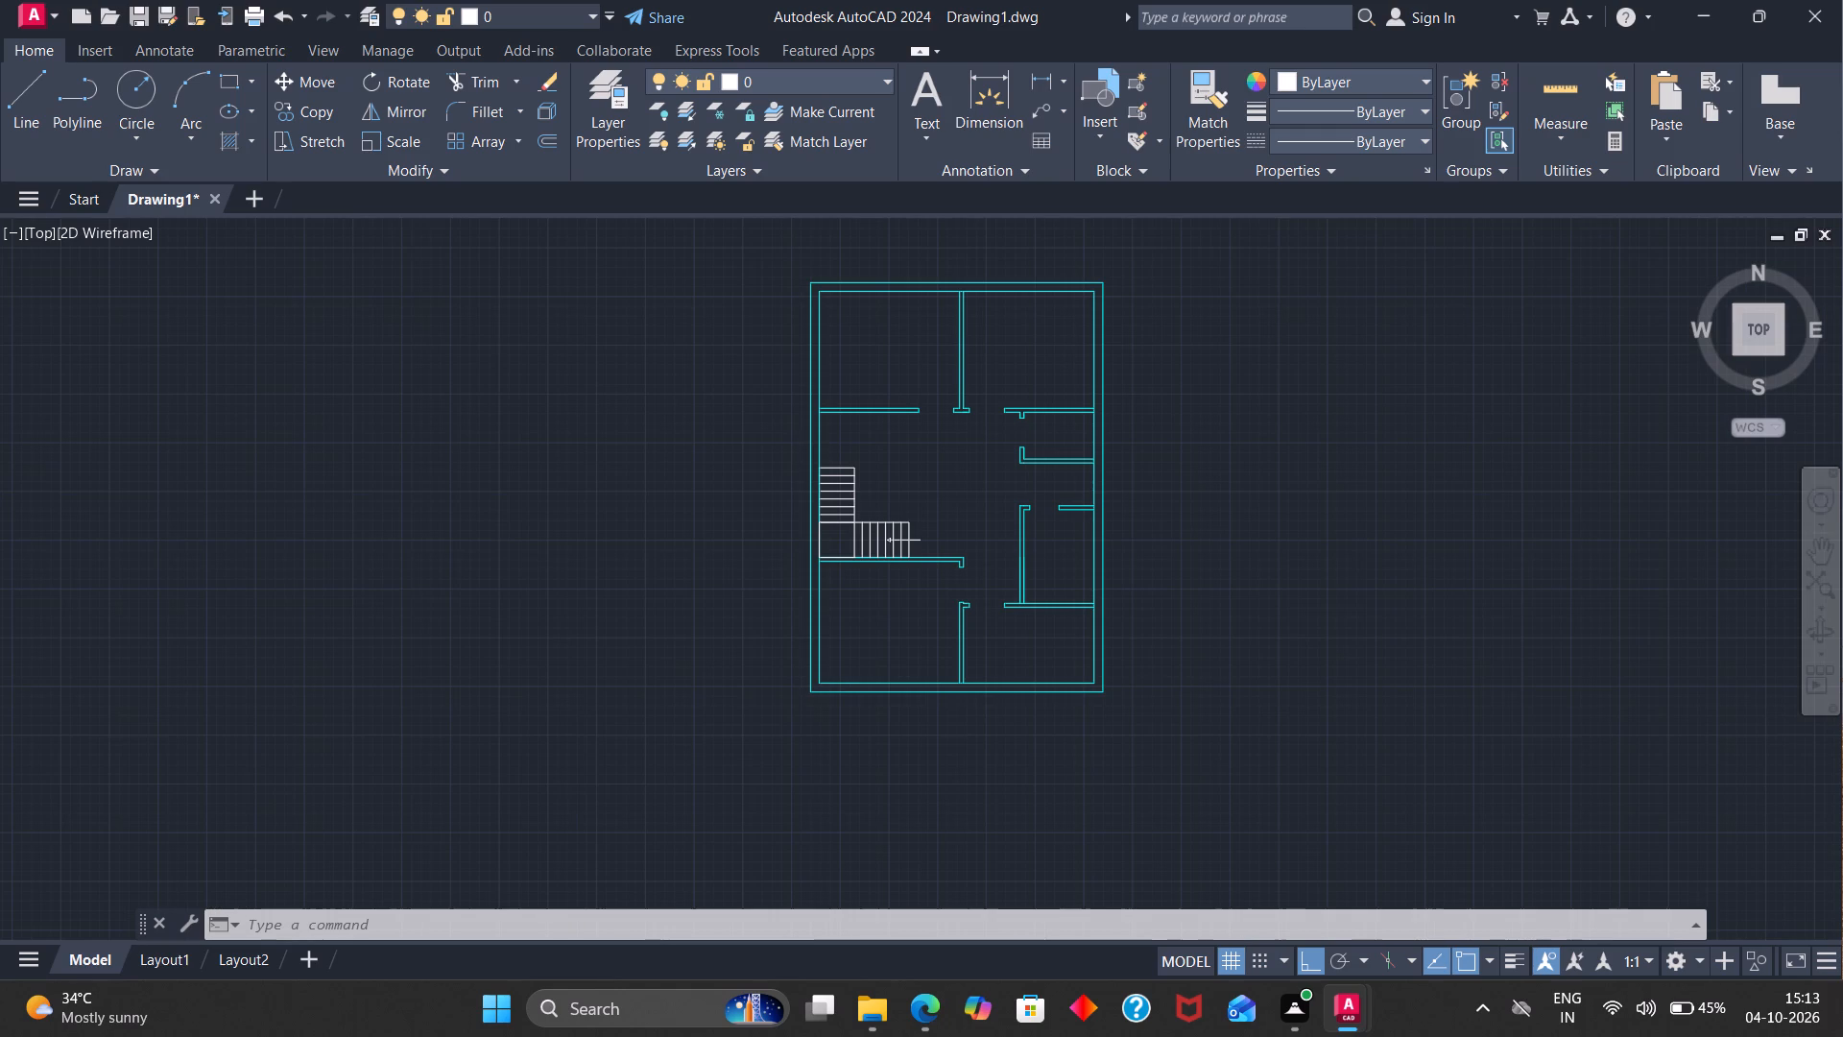
pyautogui.scroll(3, 891, 478)
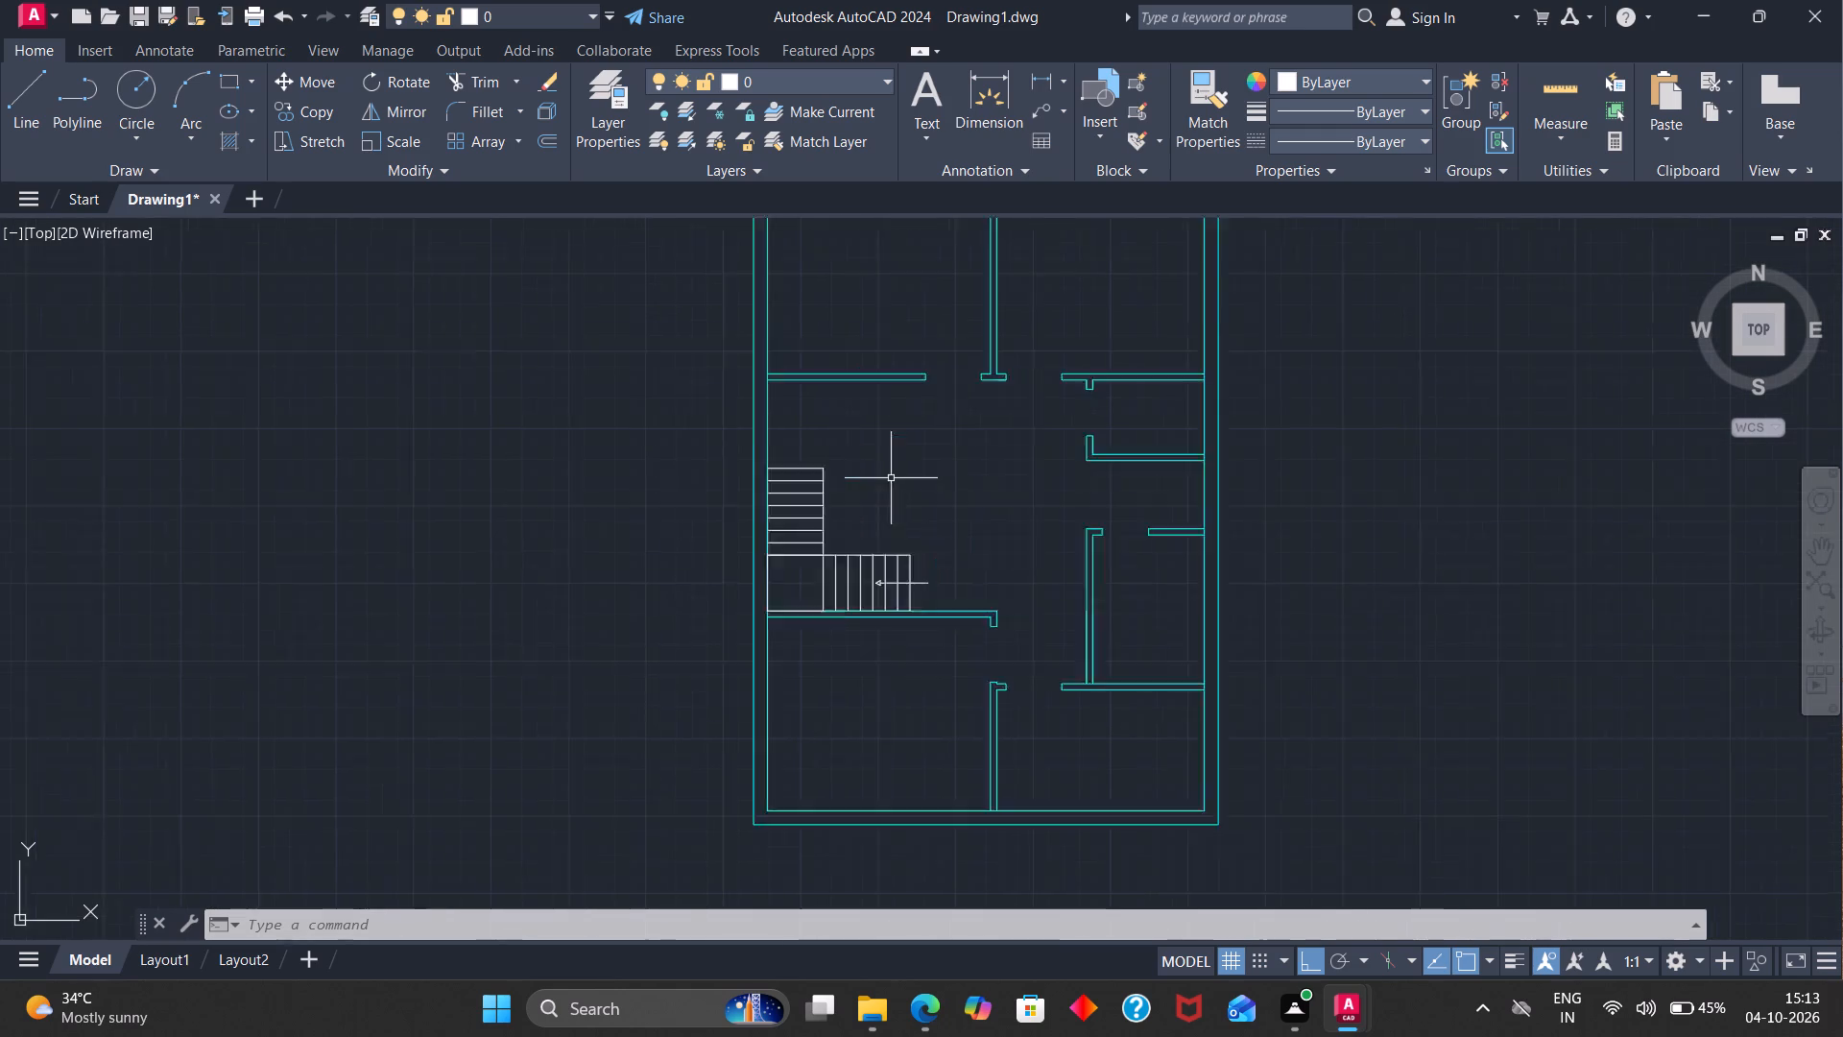
pyautogui.scroll(1, 891, 478)
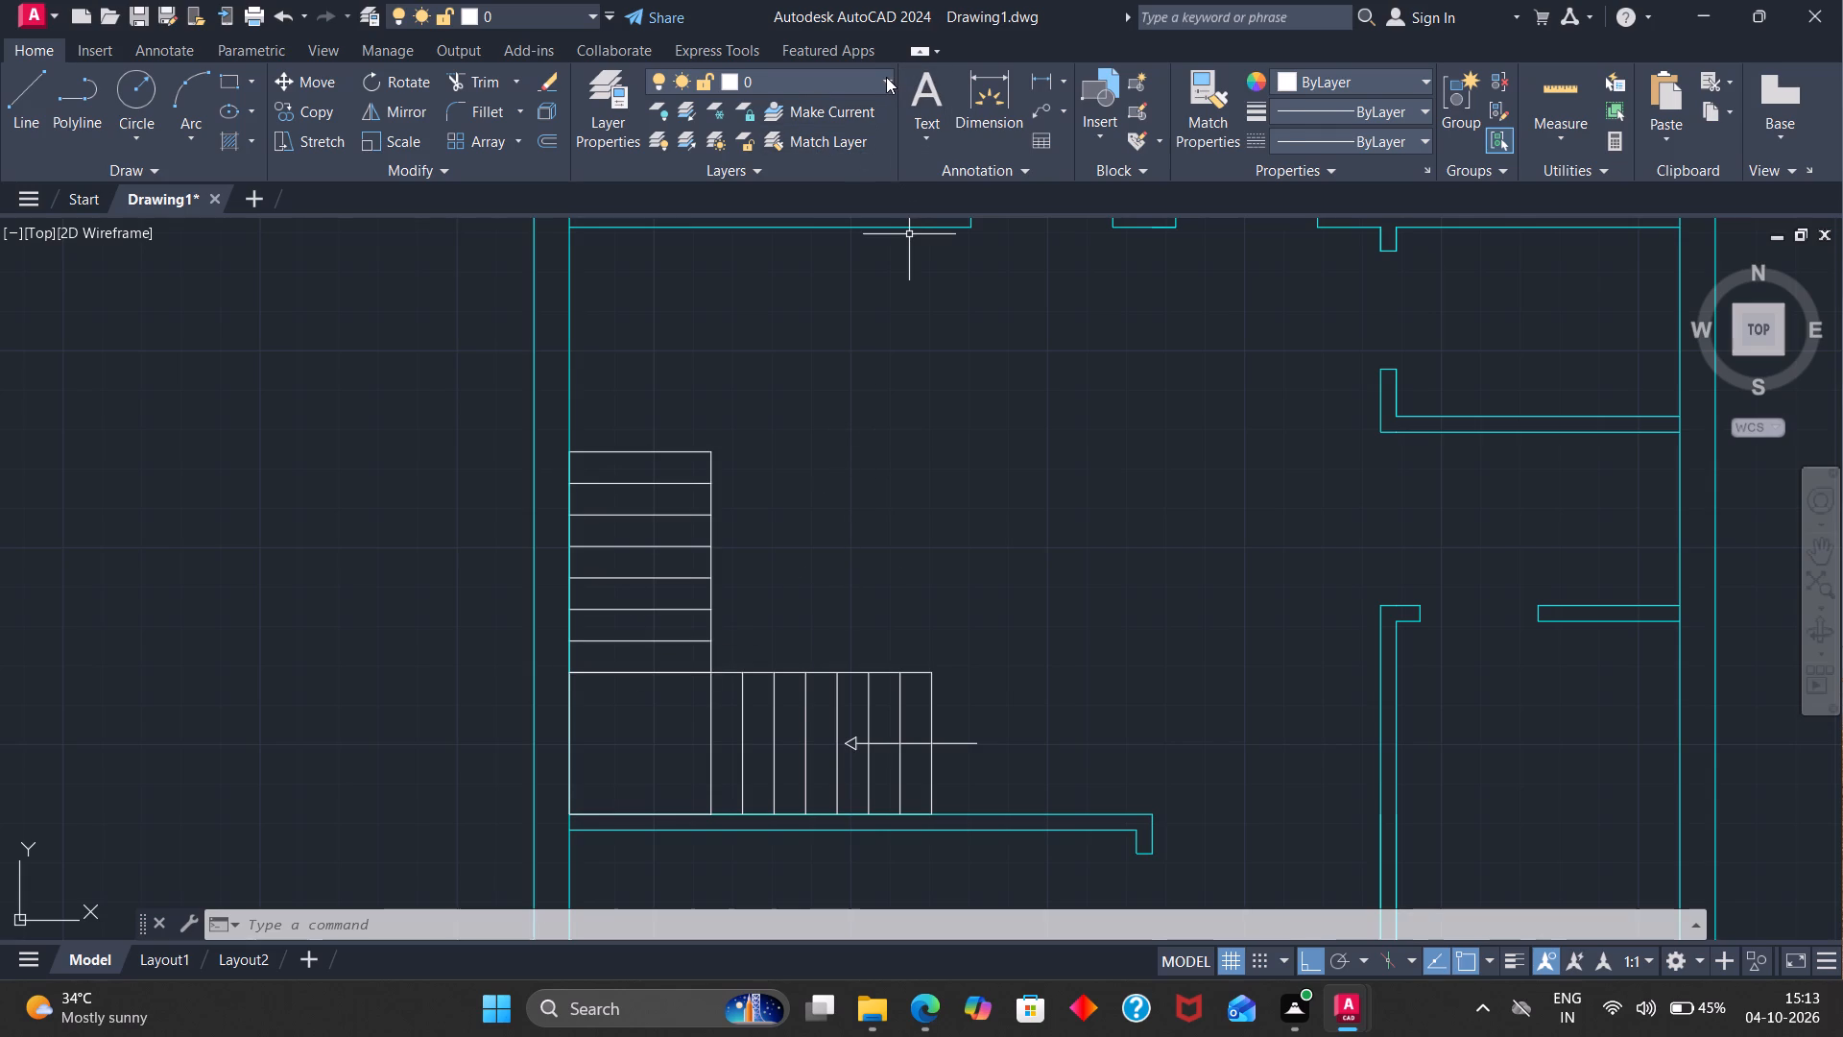
pyautogui.click(613, 133)
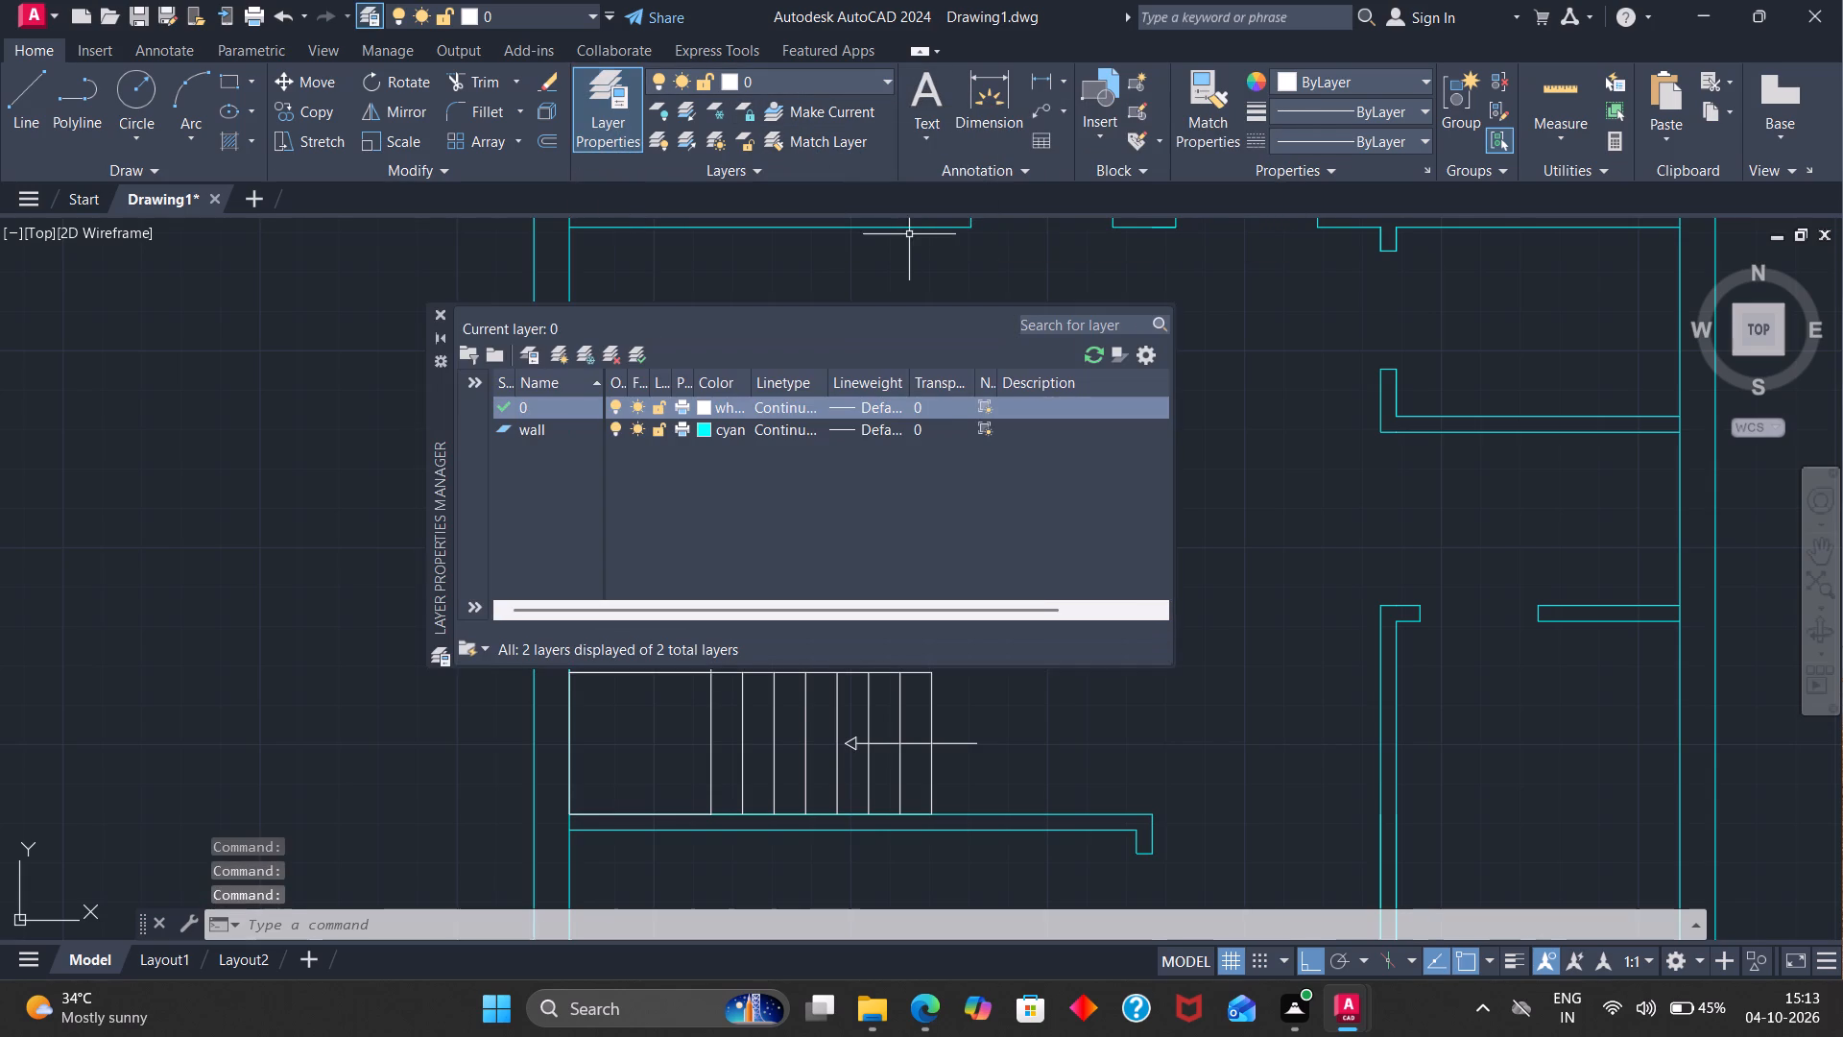
pyautogui.scroll(2, 559, 350)
pyautogui.click(559, 350)
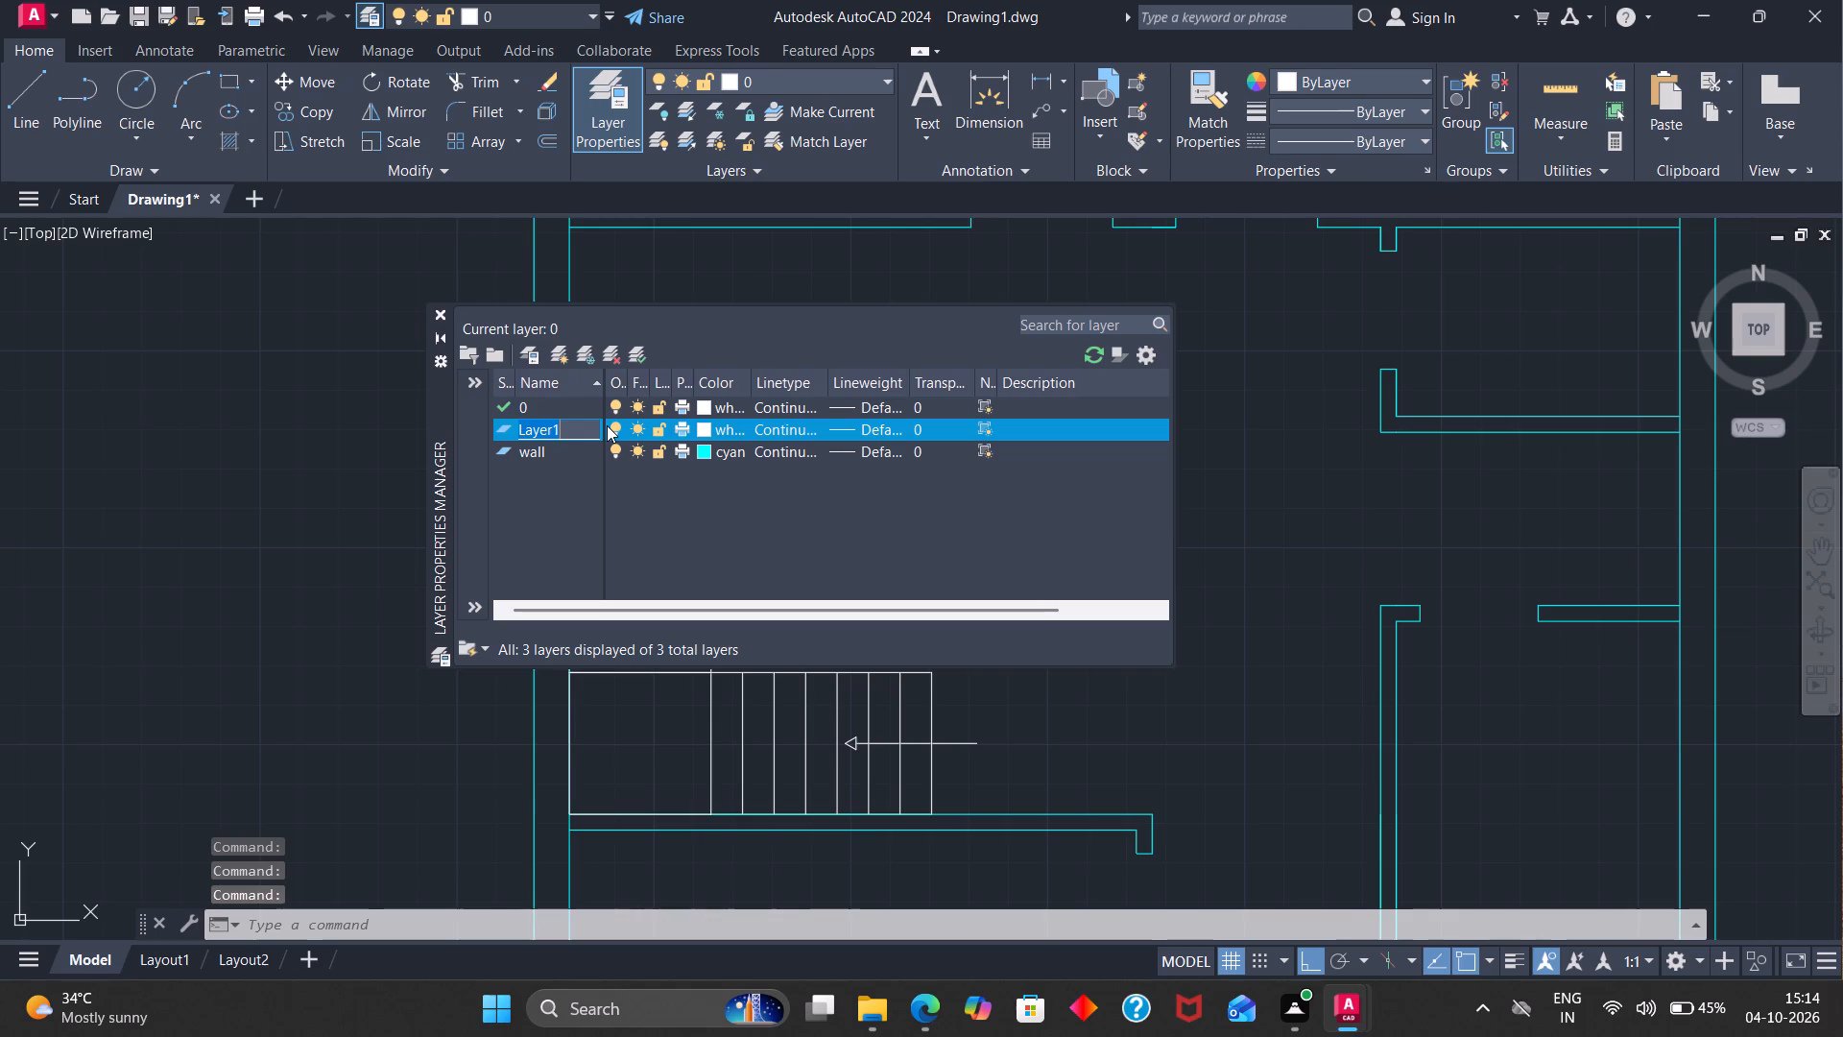
pyautogui.press('BackSpace')
pyautogui.write('star')
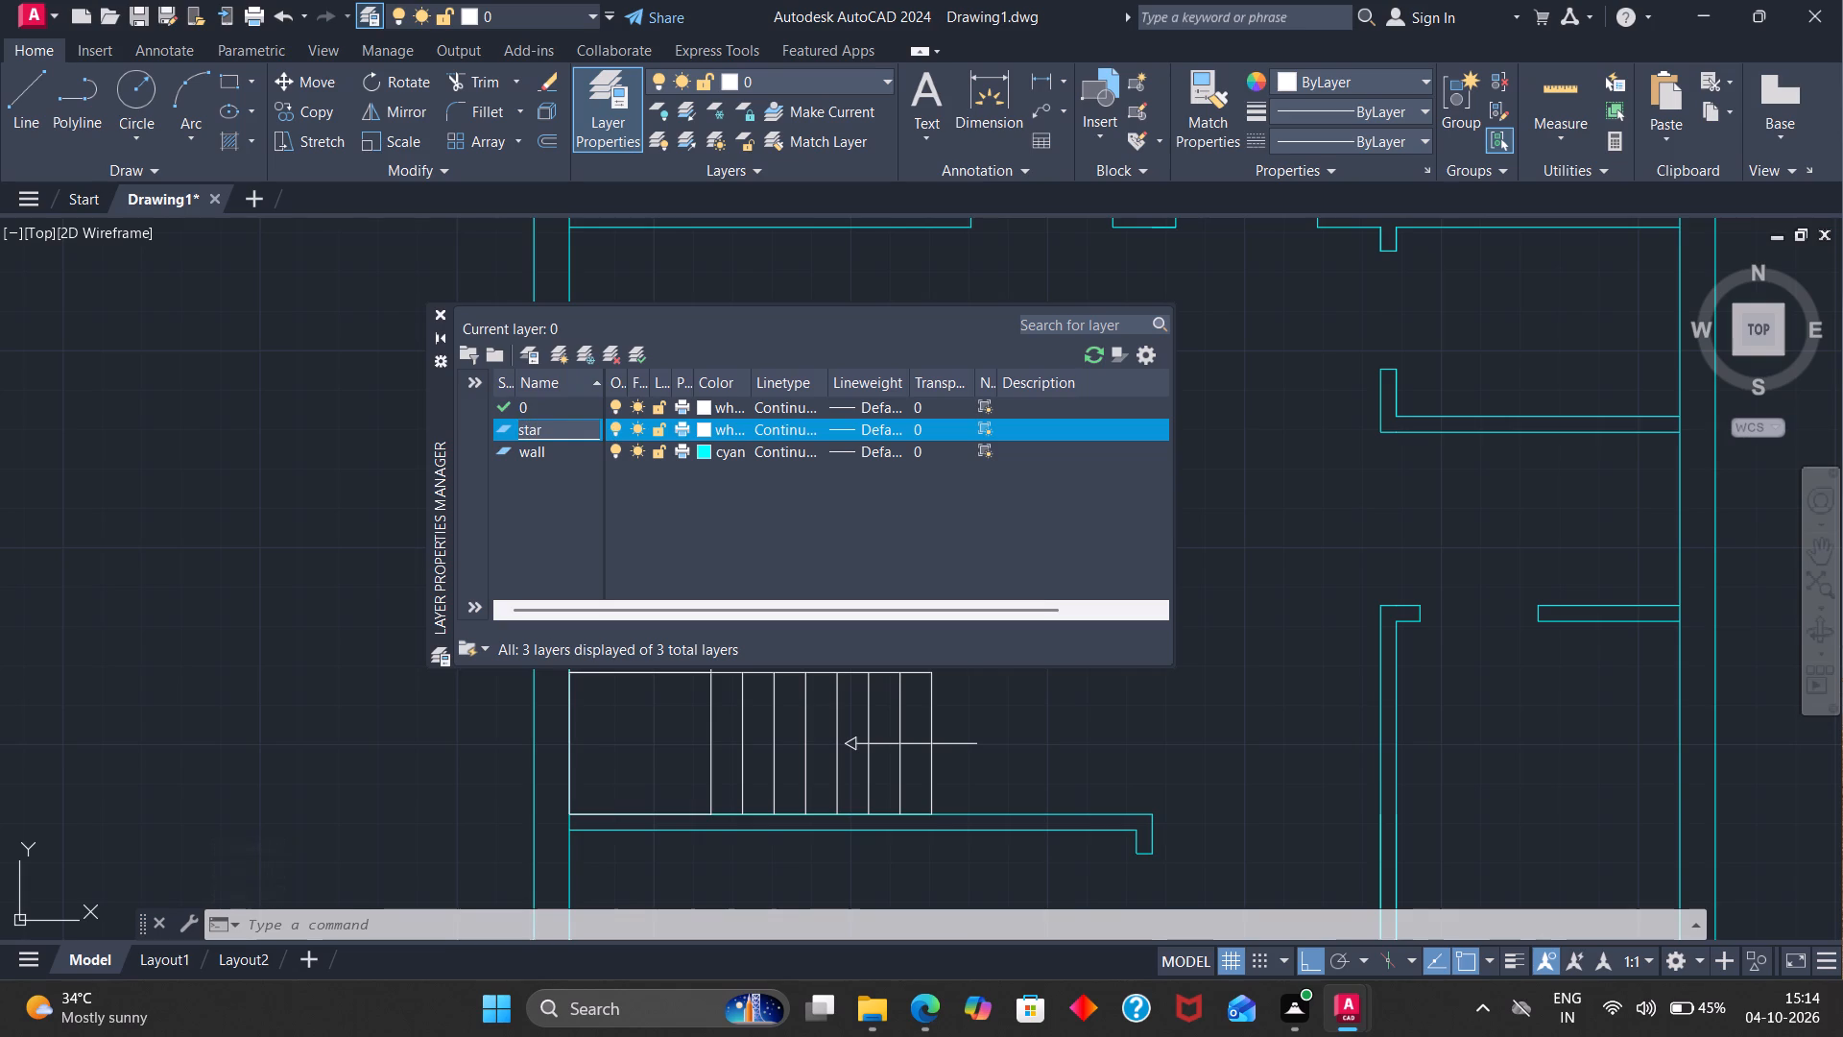
pyautogui.press('s')
# Set the stars layer's colour to red and close the layer manager.
pyautogui.click(708, 425)
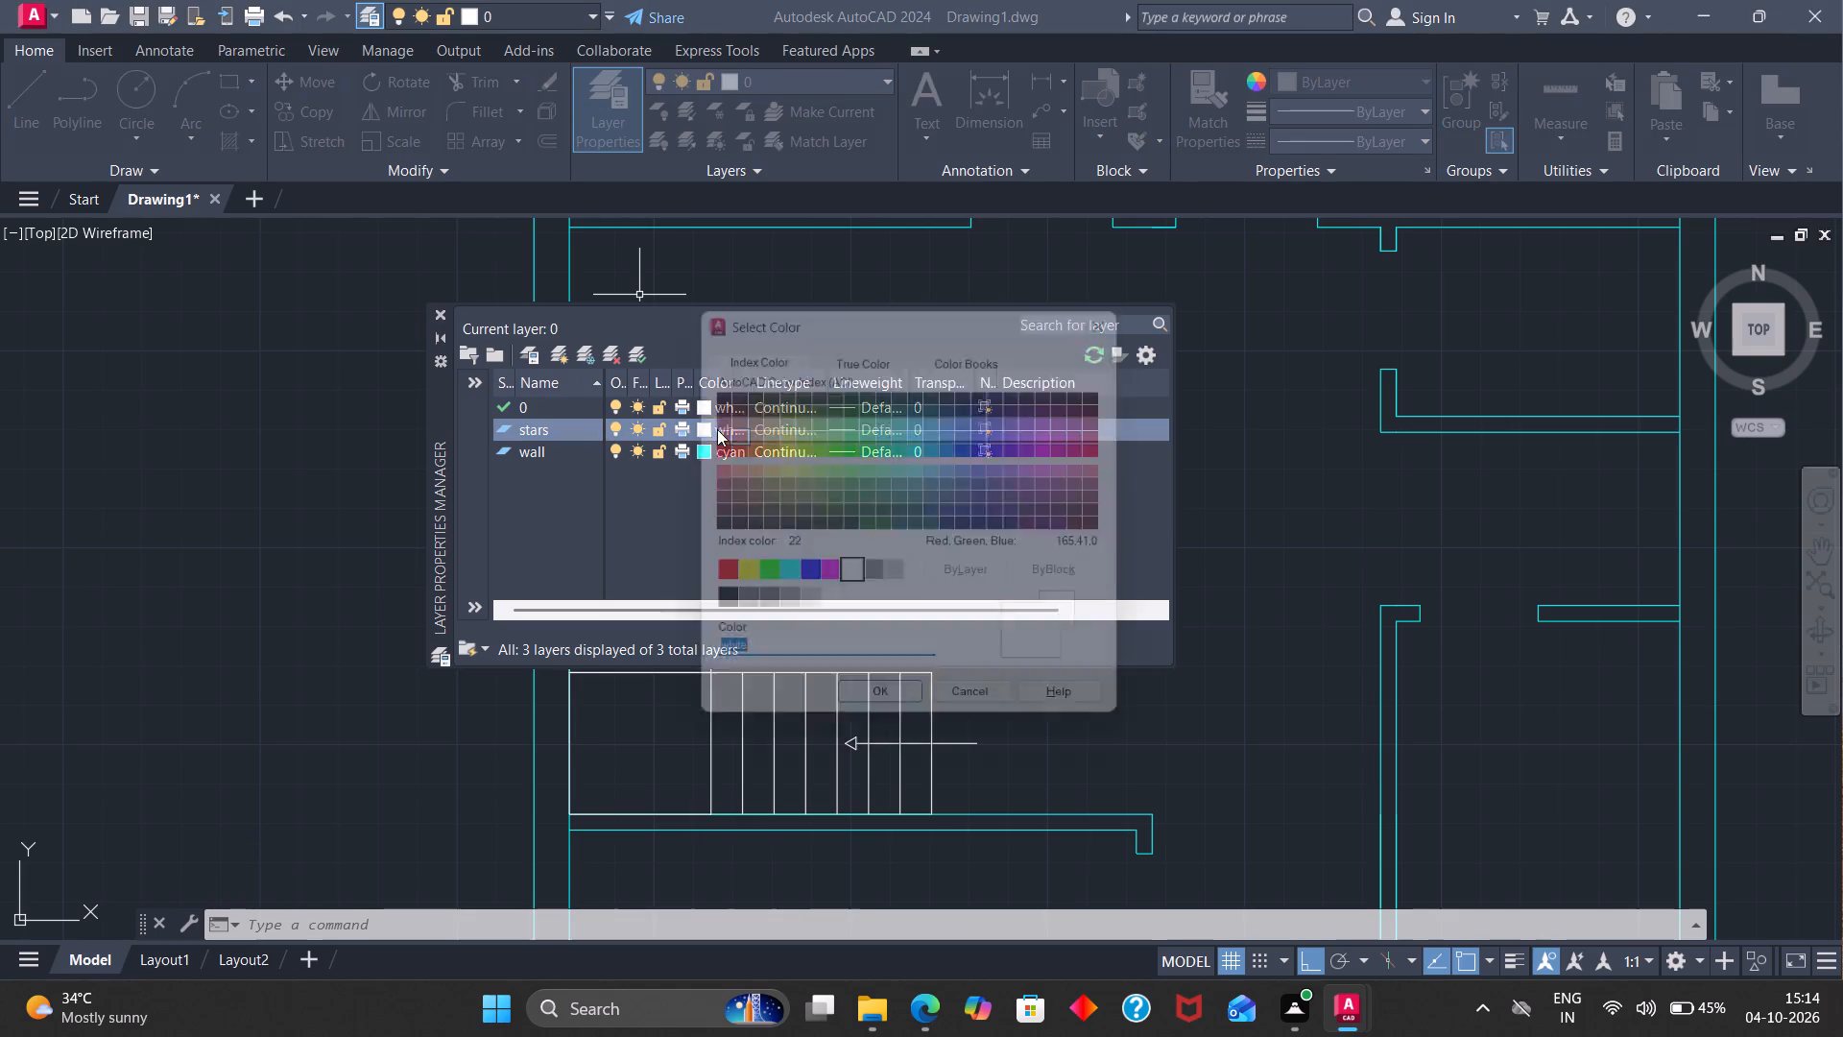
pyautogui.click(714, 572)
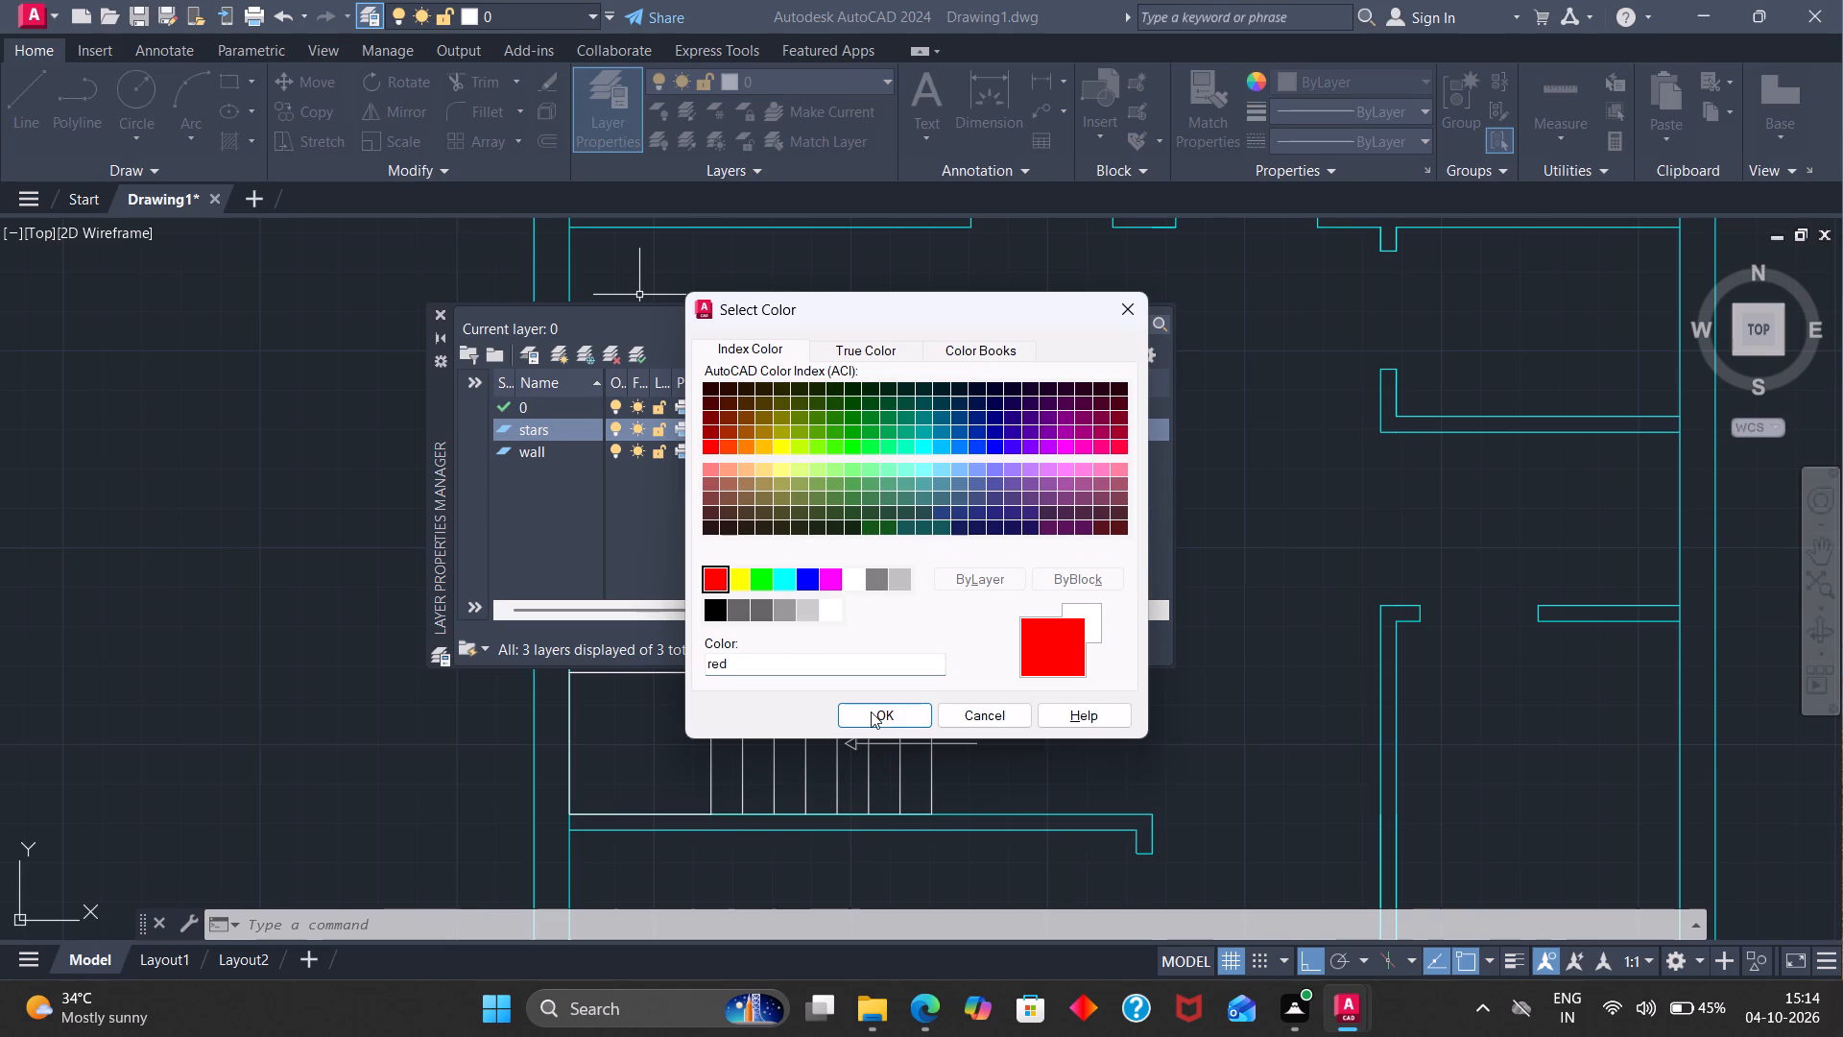
pyautogui.click(871, 711)
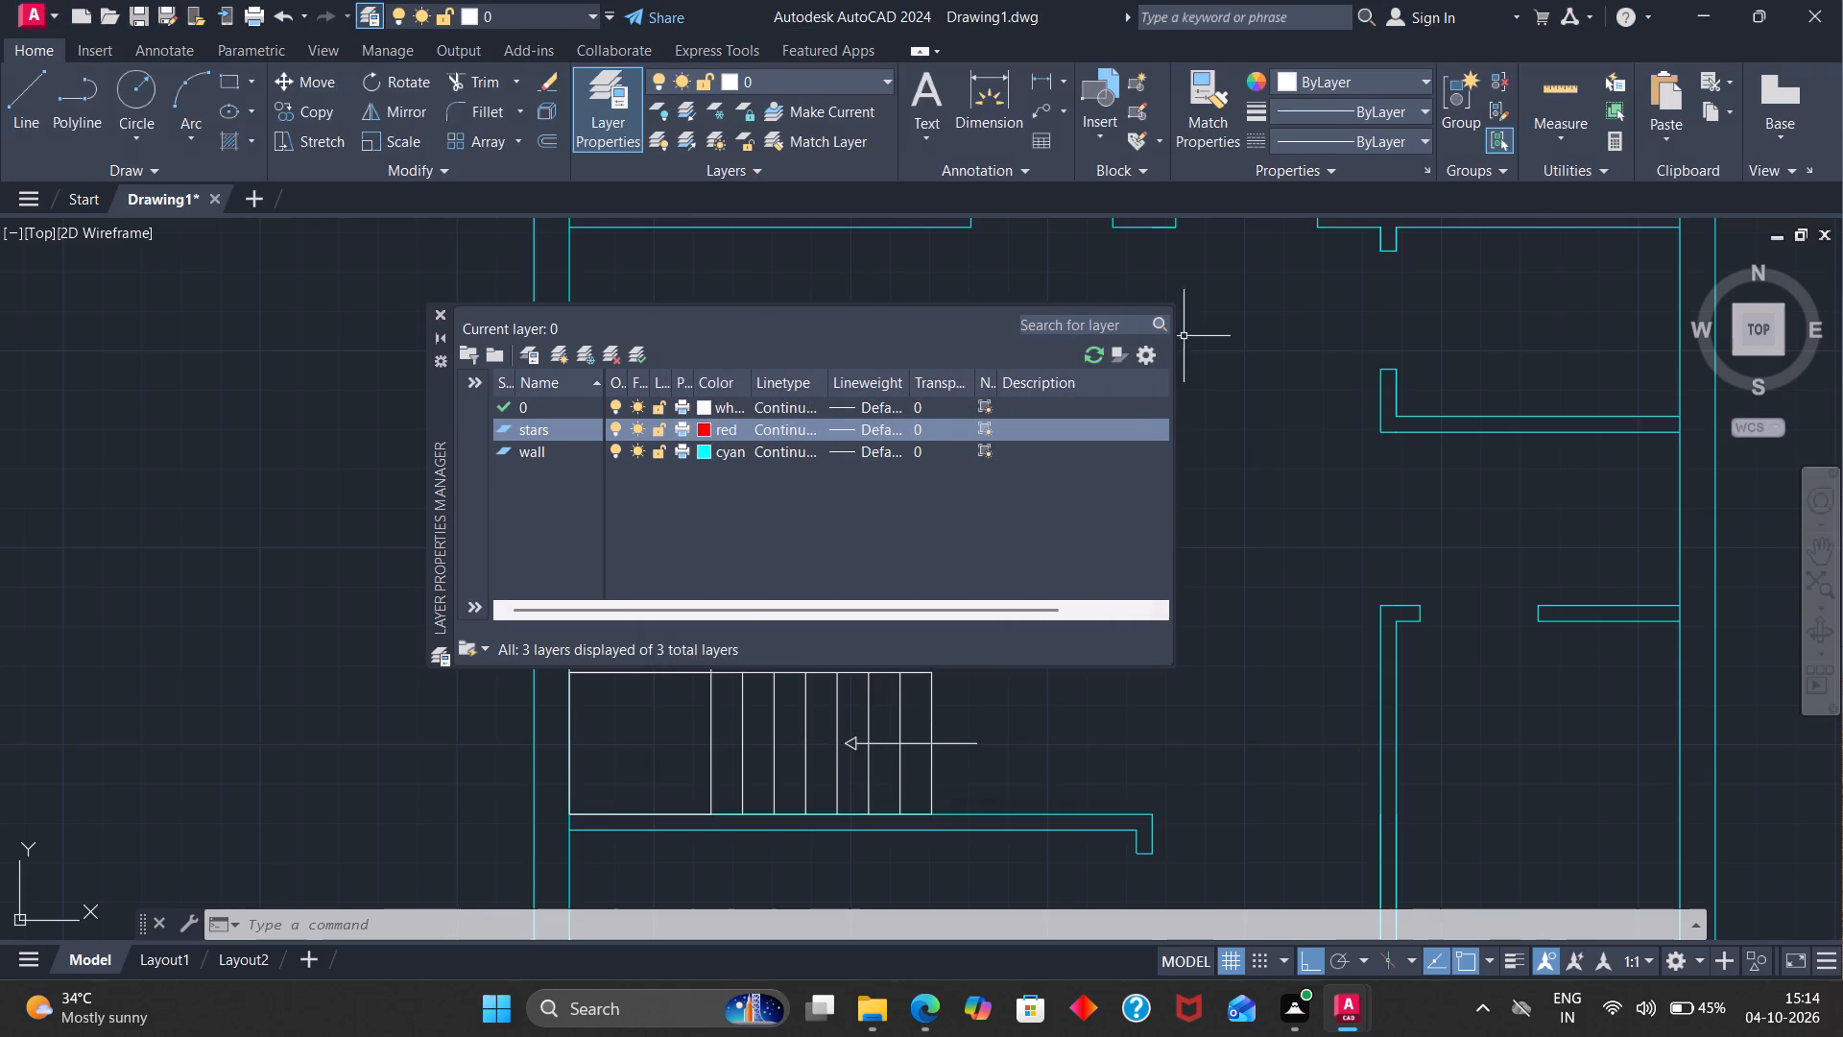
pyautogui.click(437, 309)
# Assign the upper and lower stair flights to the stars layer, keeping the layer's colour as it is.
pyautogui.click(711, 498)
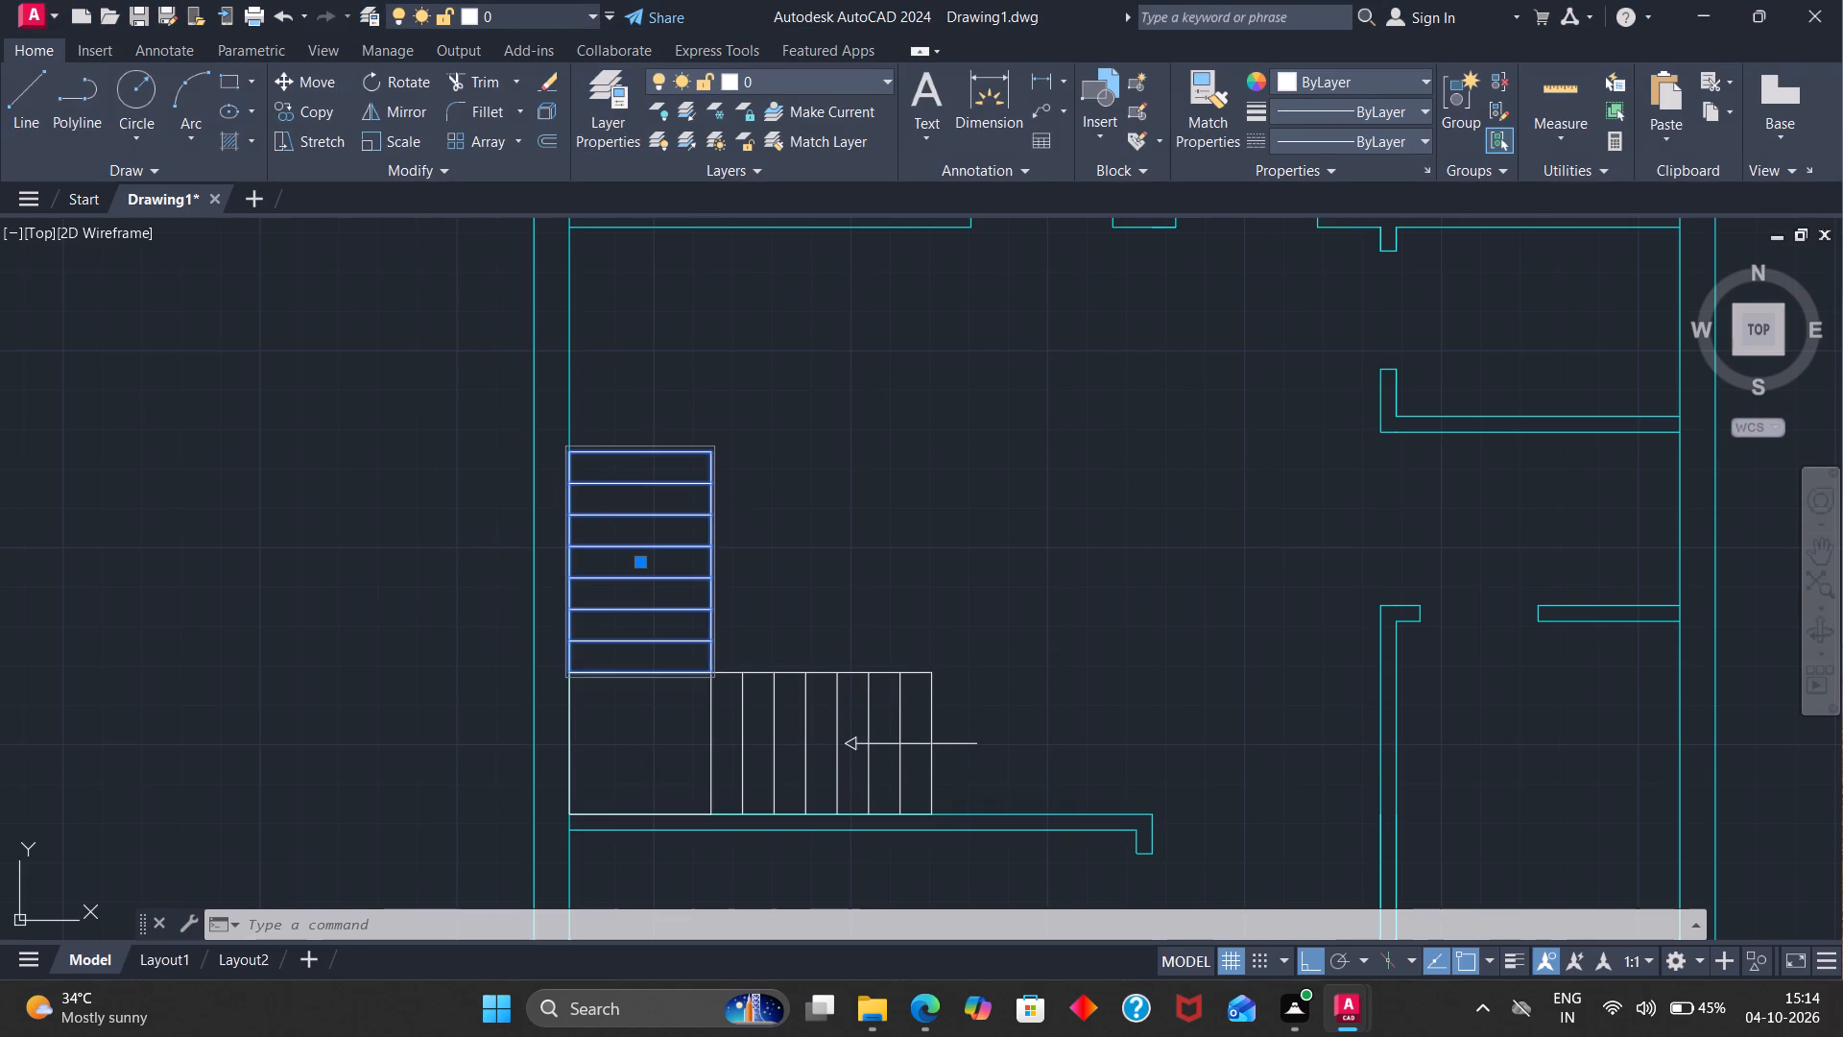
pyautogui.click(735, 675)
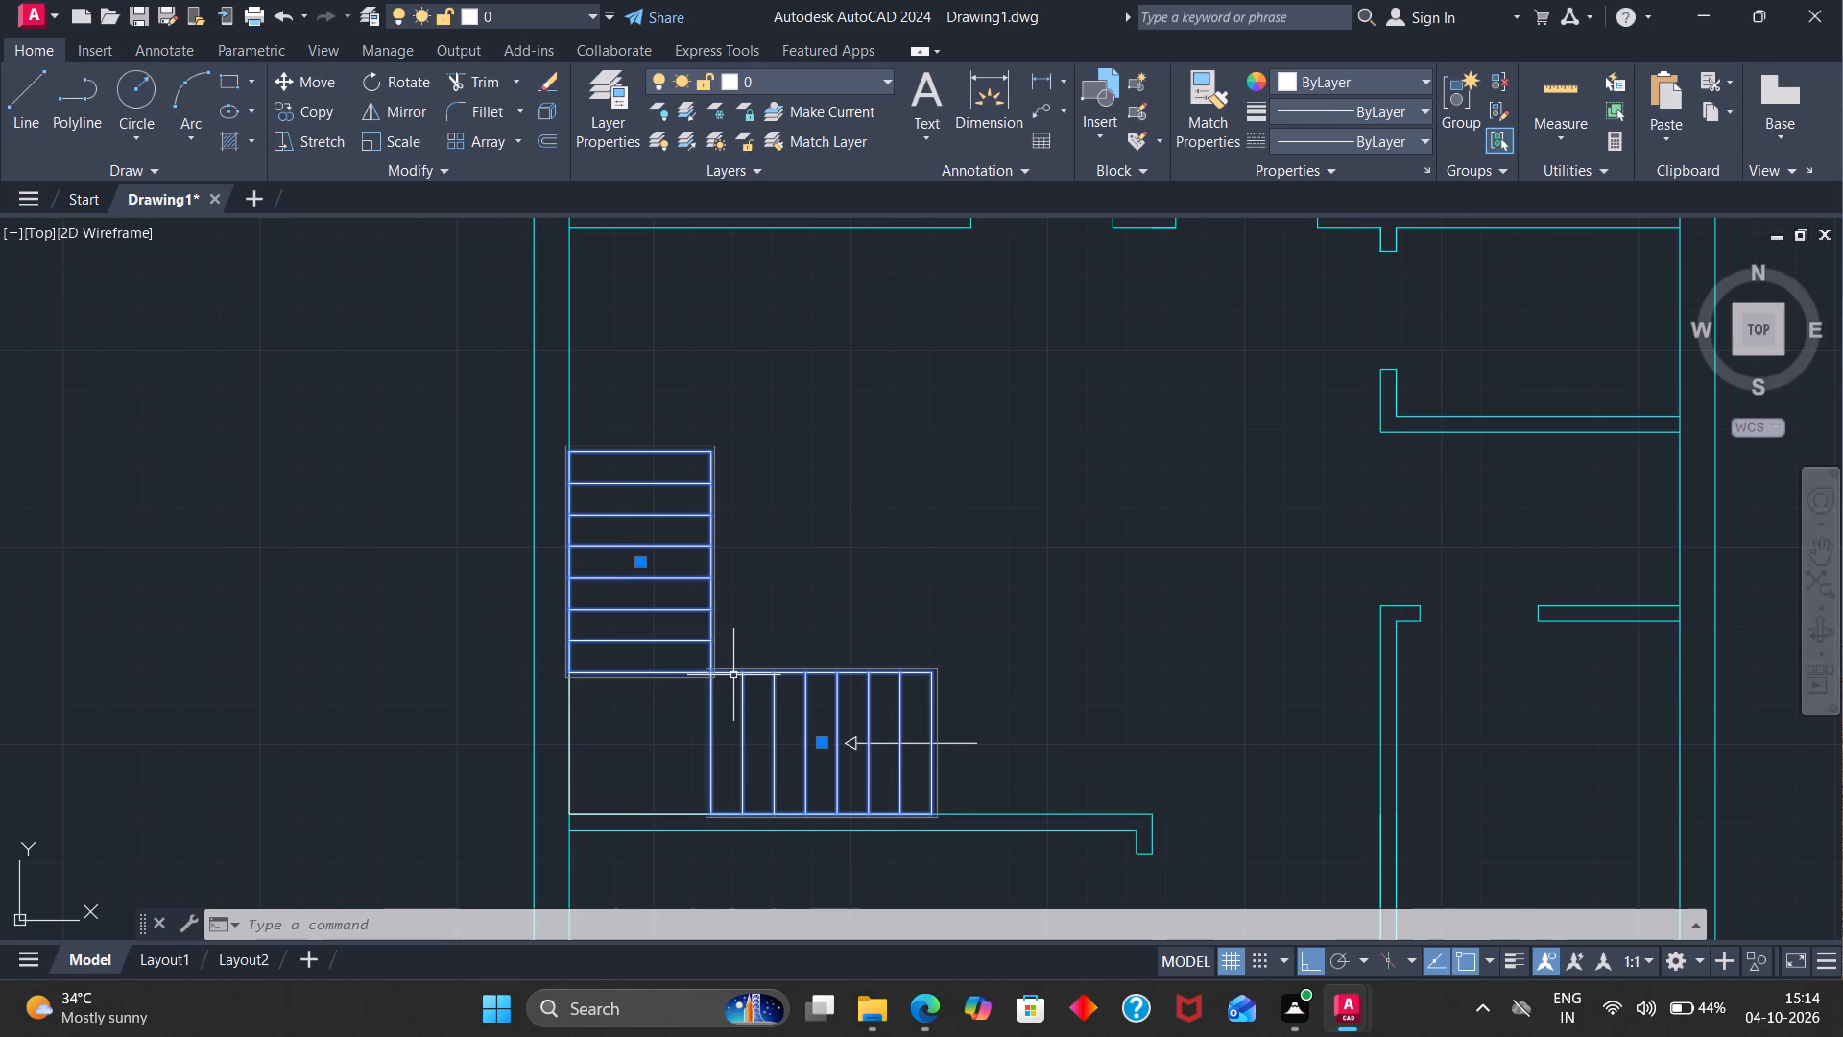
pyautogui.click(887, 80)
pyautogui.click(730, 140)
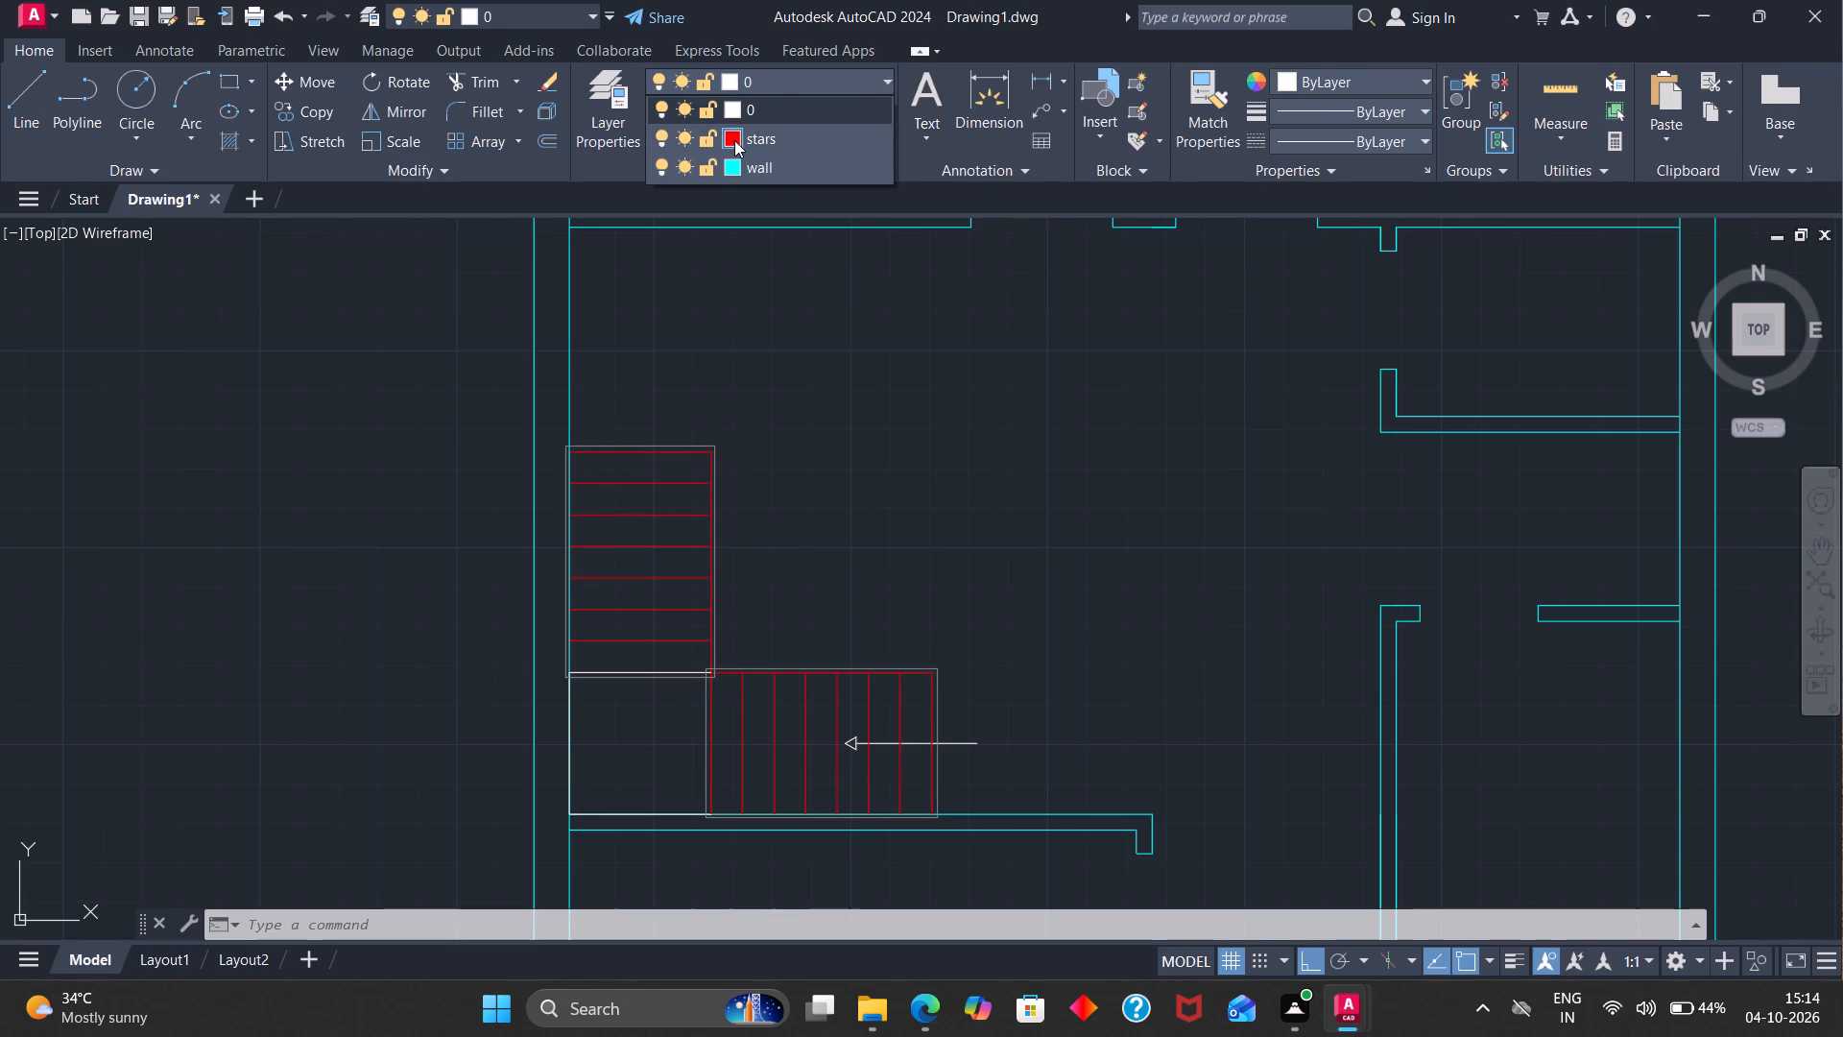
pyautogui.click(1127, 304)
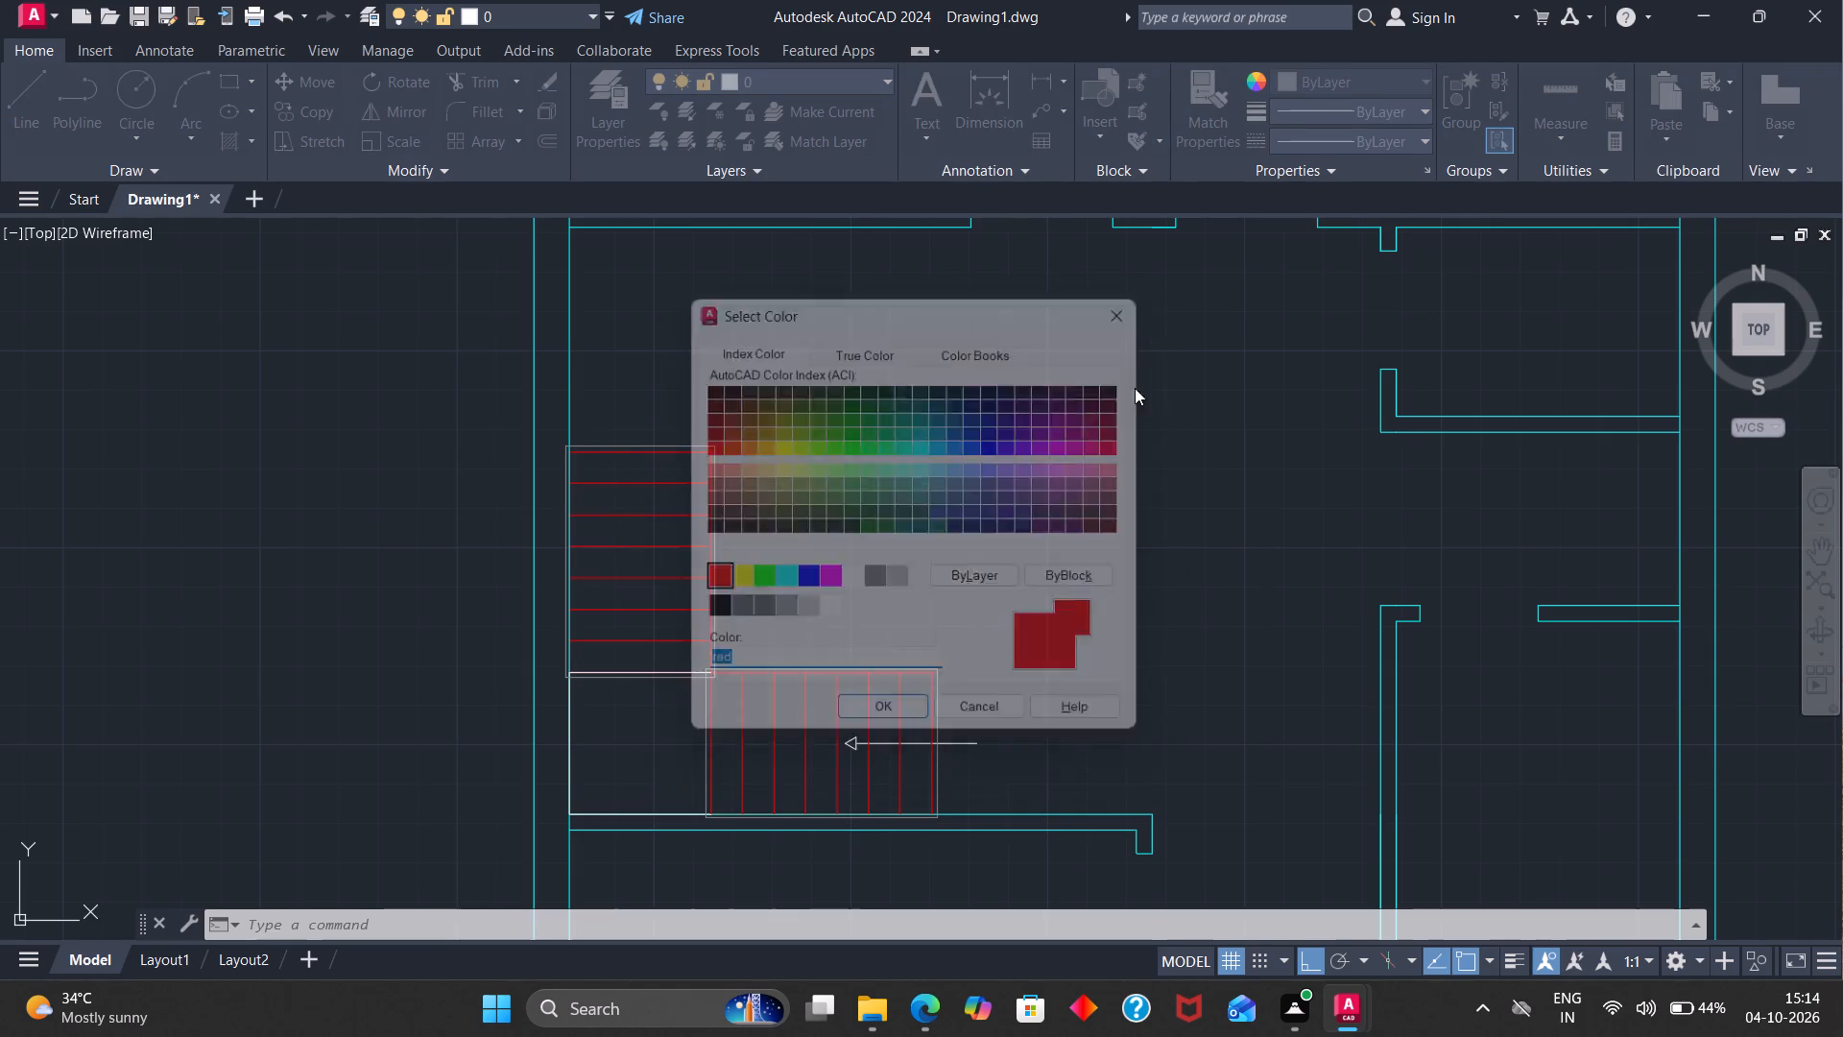
pyautogui.press('Escape')
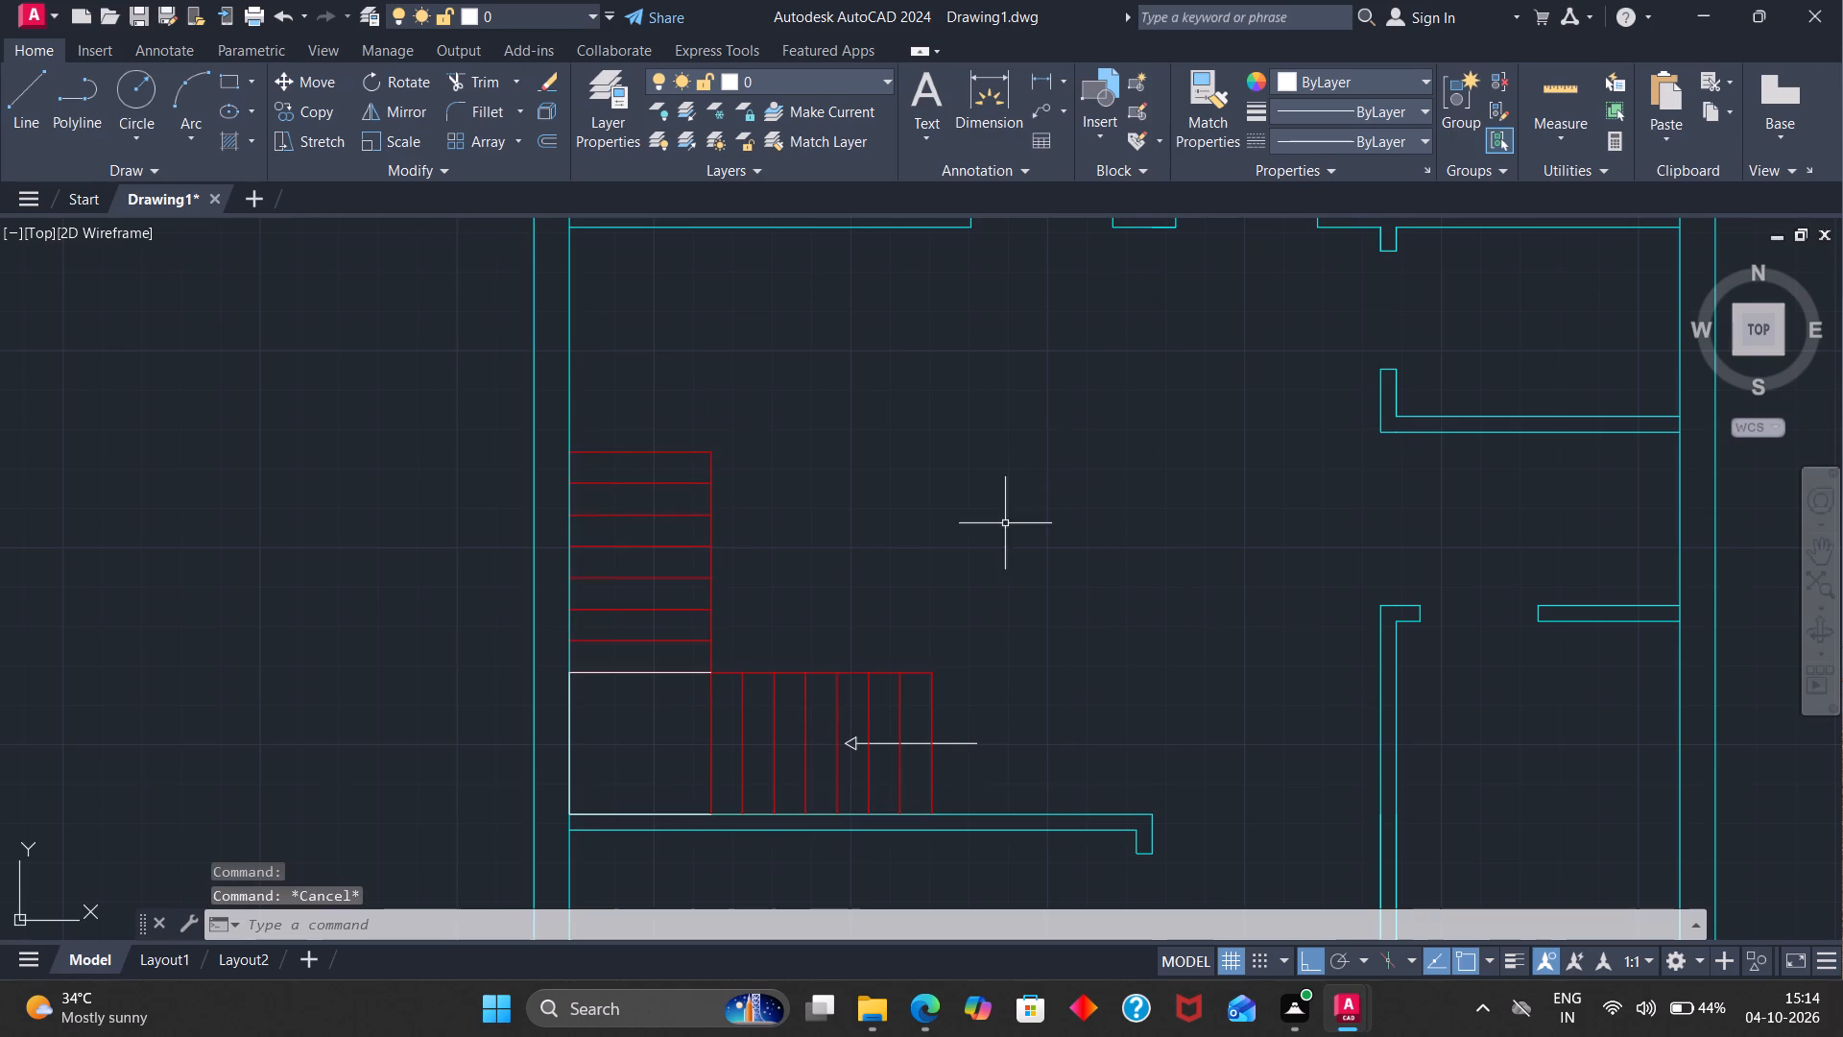
# Assign the landing's left and bottom edge lines to the stars layer, keeping red as the layer colour.
pyautogui.click(634, 675)
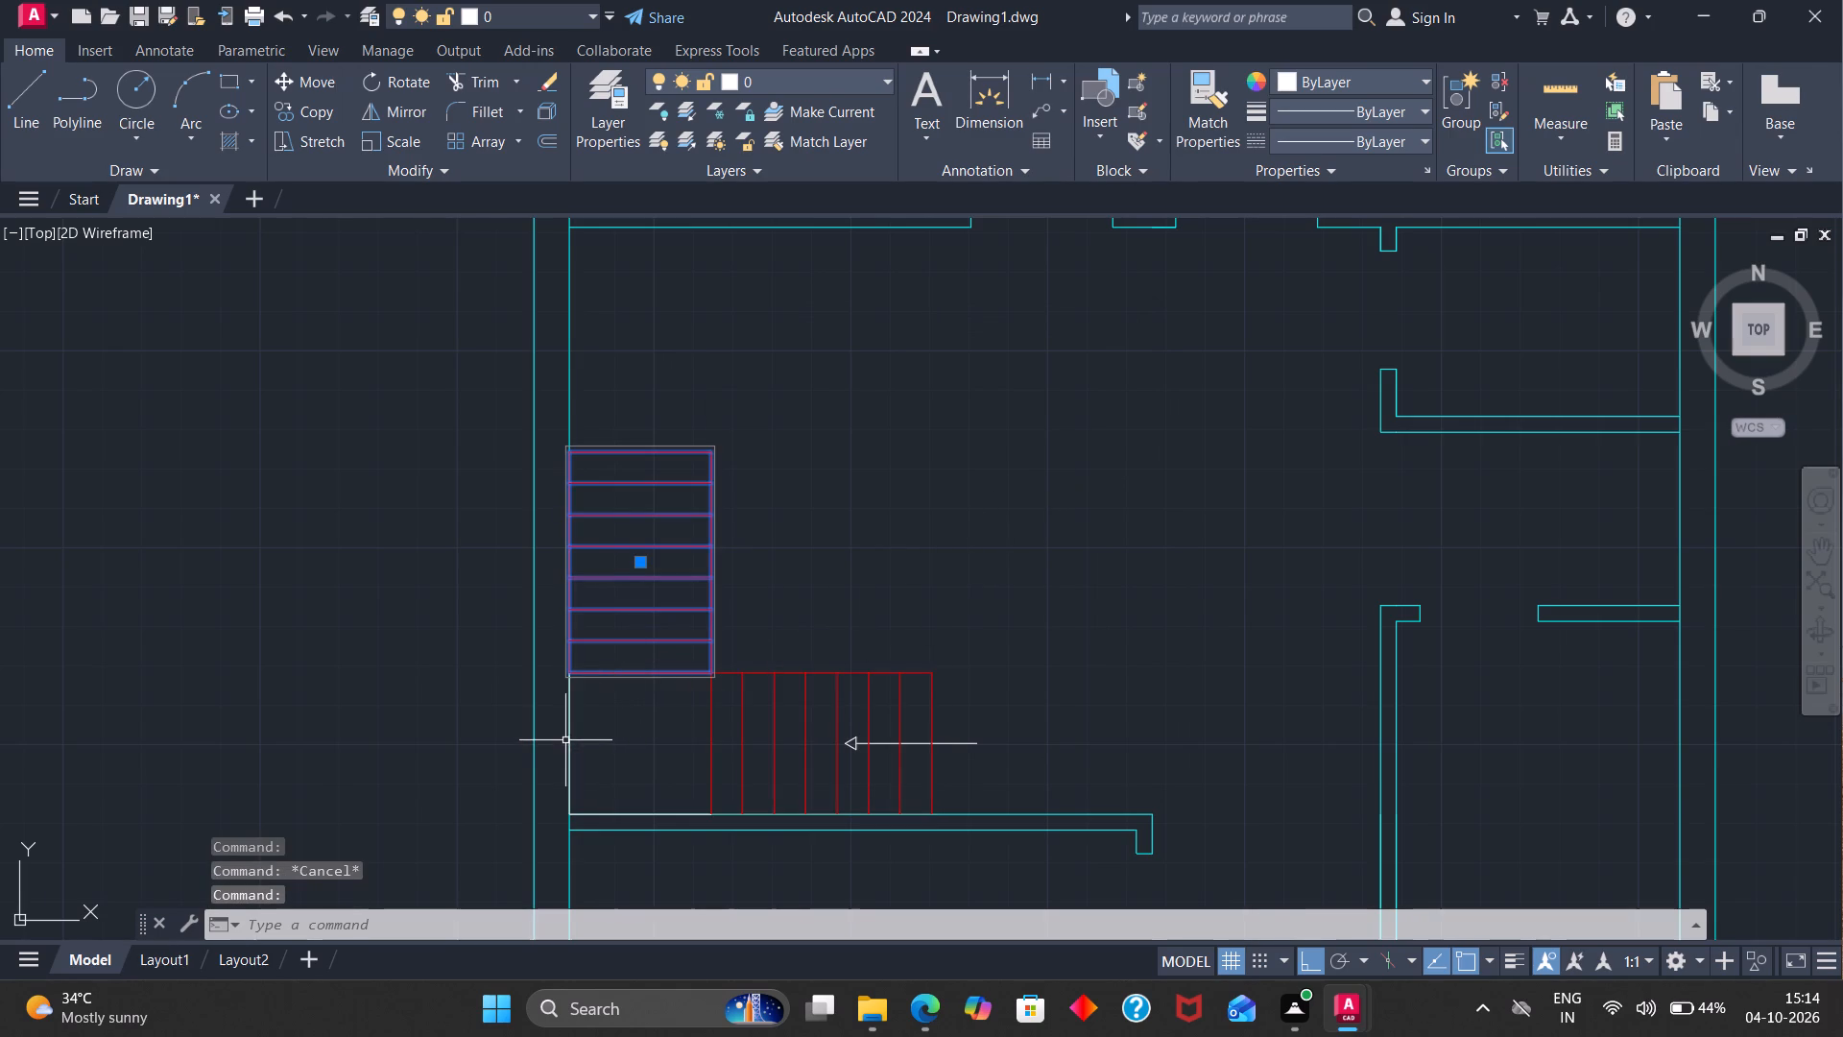
pyautogui.click(569, 740)
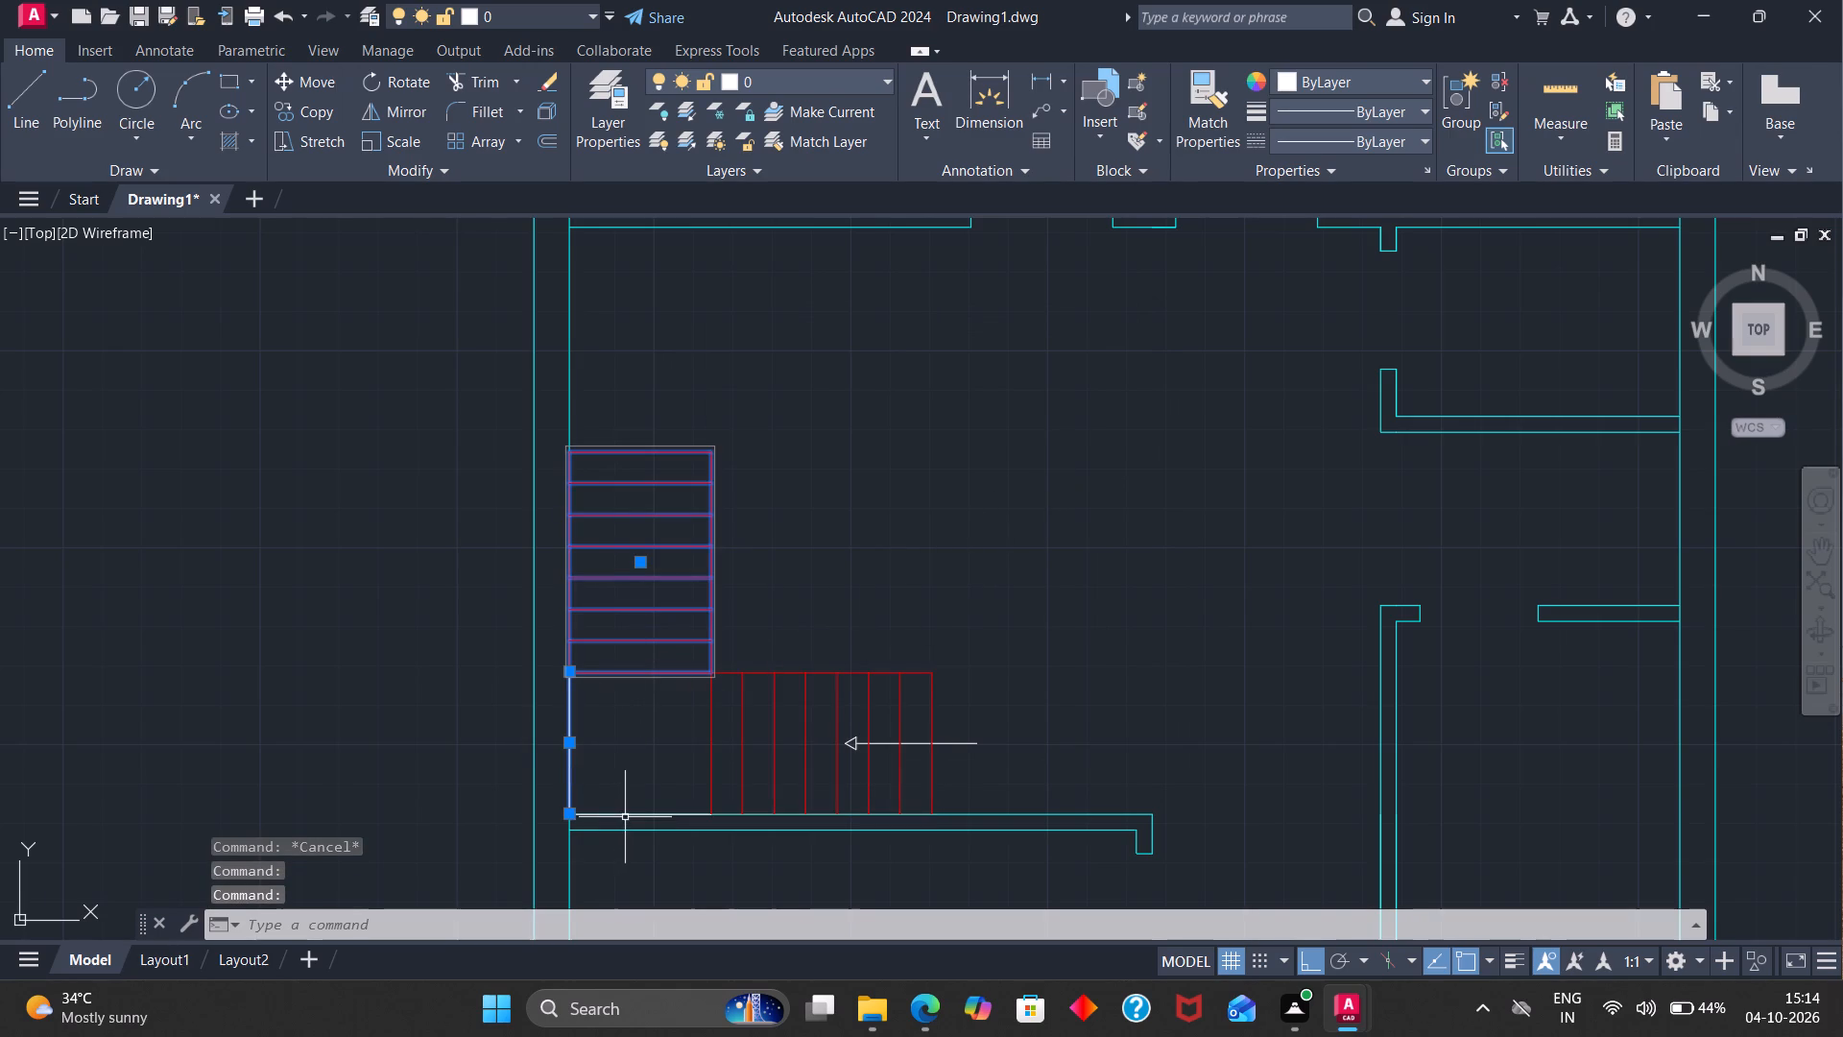
pyautogui.click(626, 816)
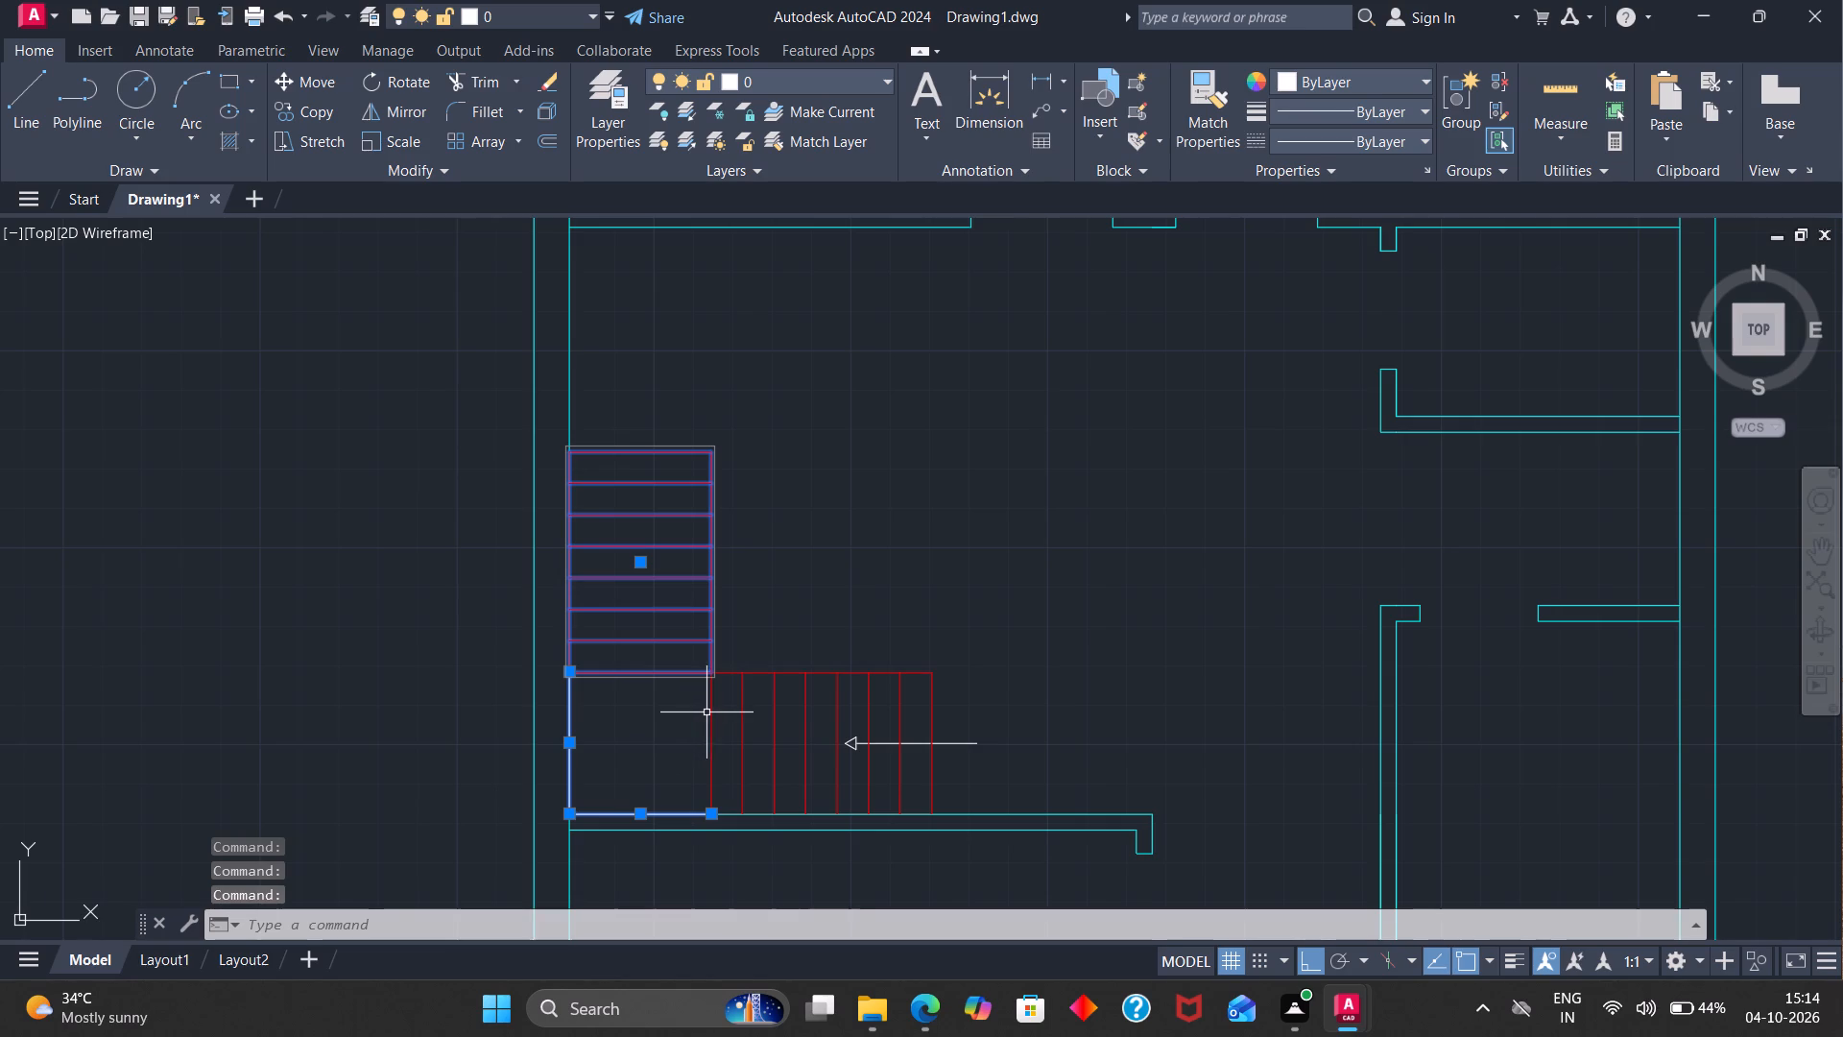
pyautogui.click(885, 78)
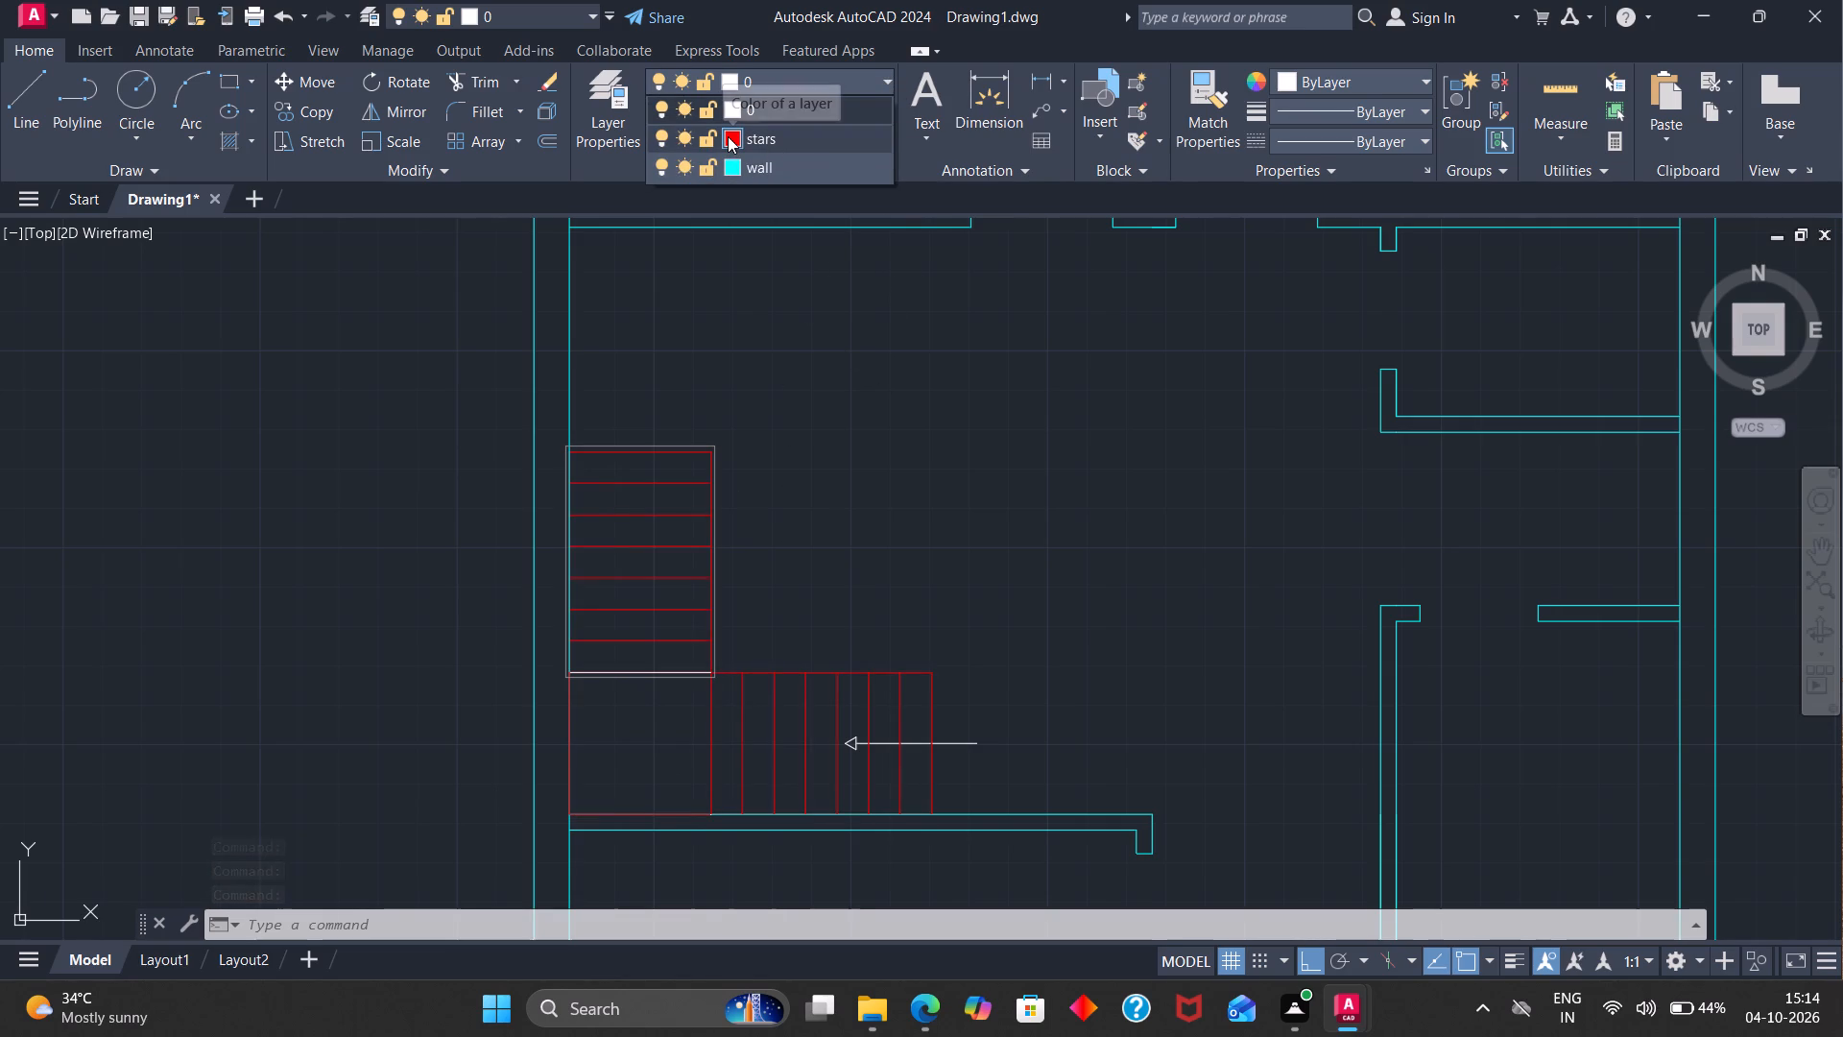
pyautogui.click(728, 136)
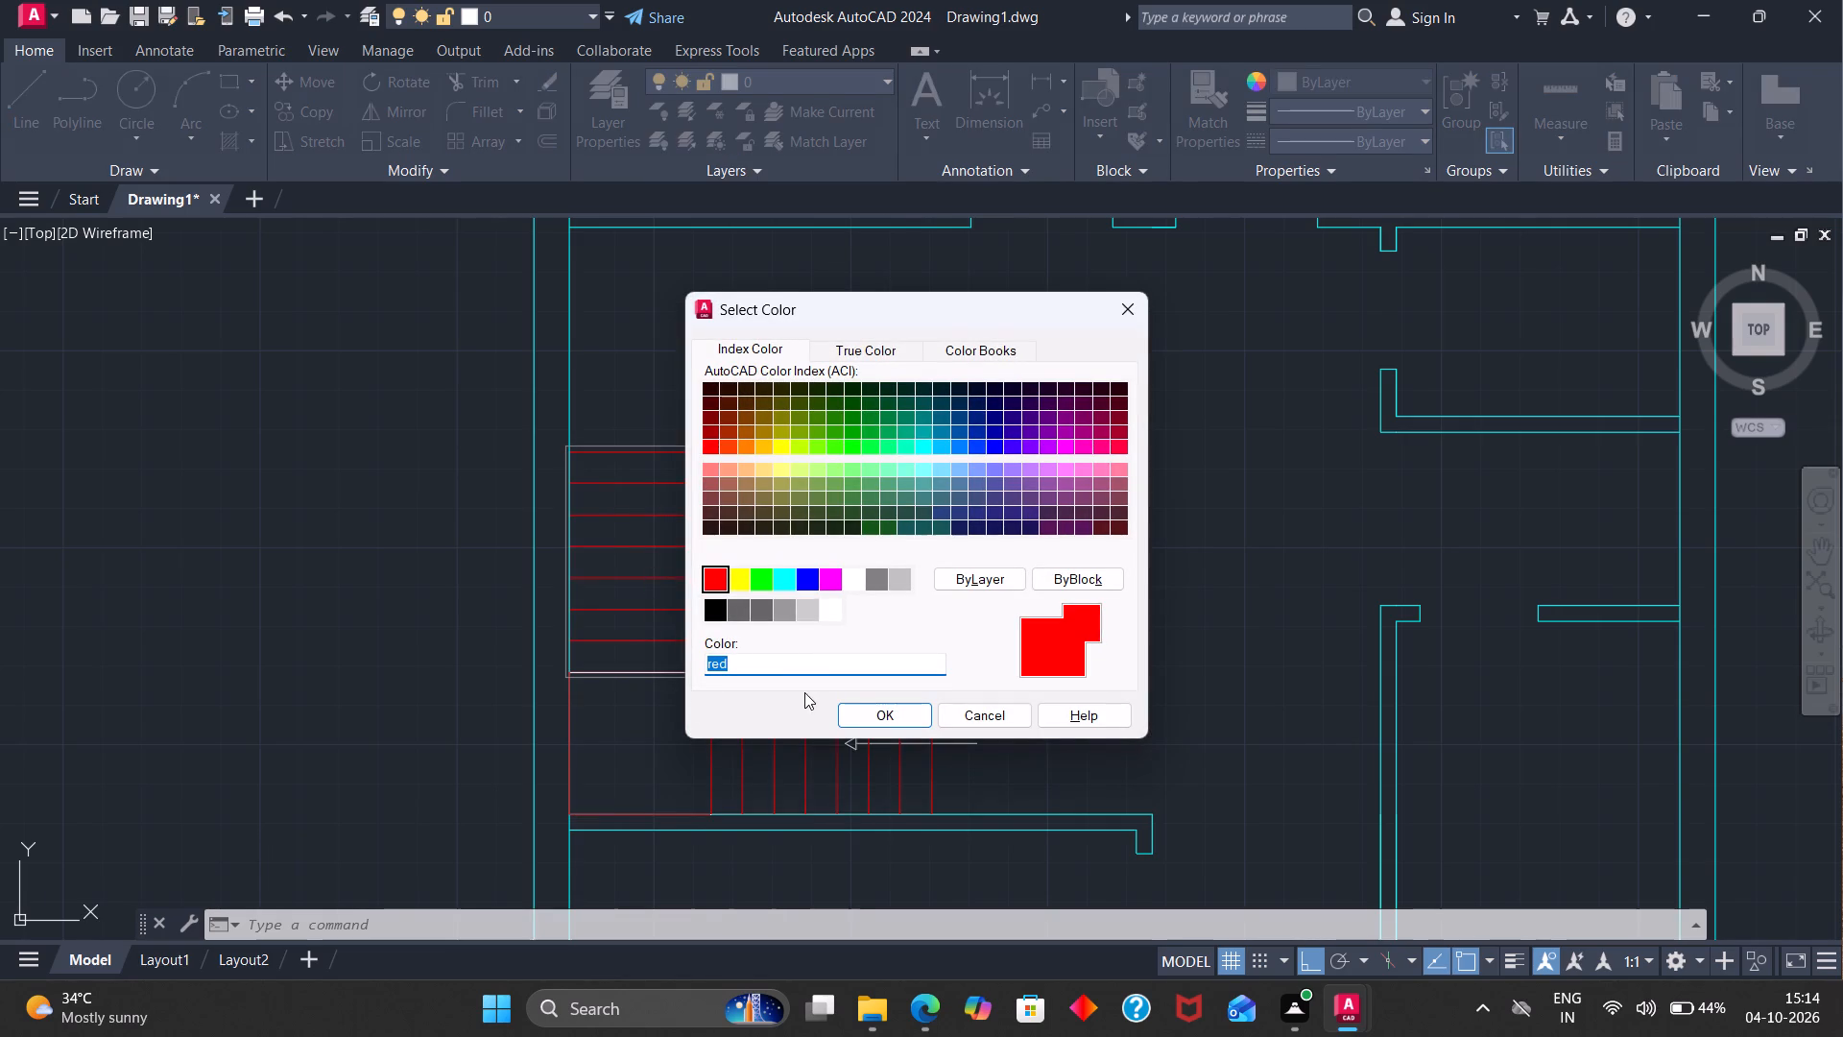
pyautogui.click(848, 707)
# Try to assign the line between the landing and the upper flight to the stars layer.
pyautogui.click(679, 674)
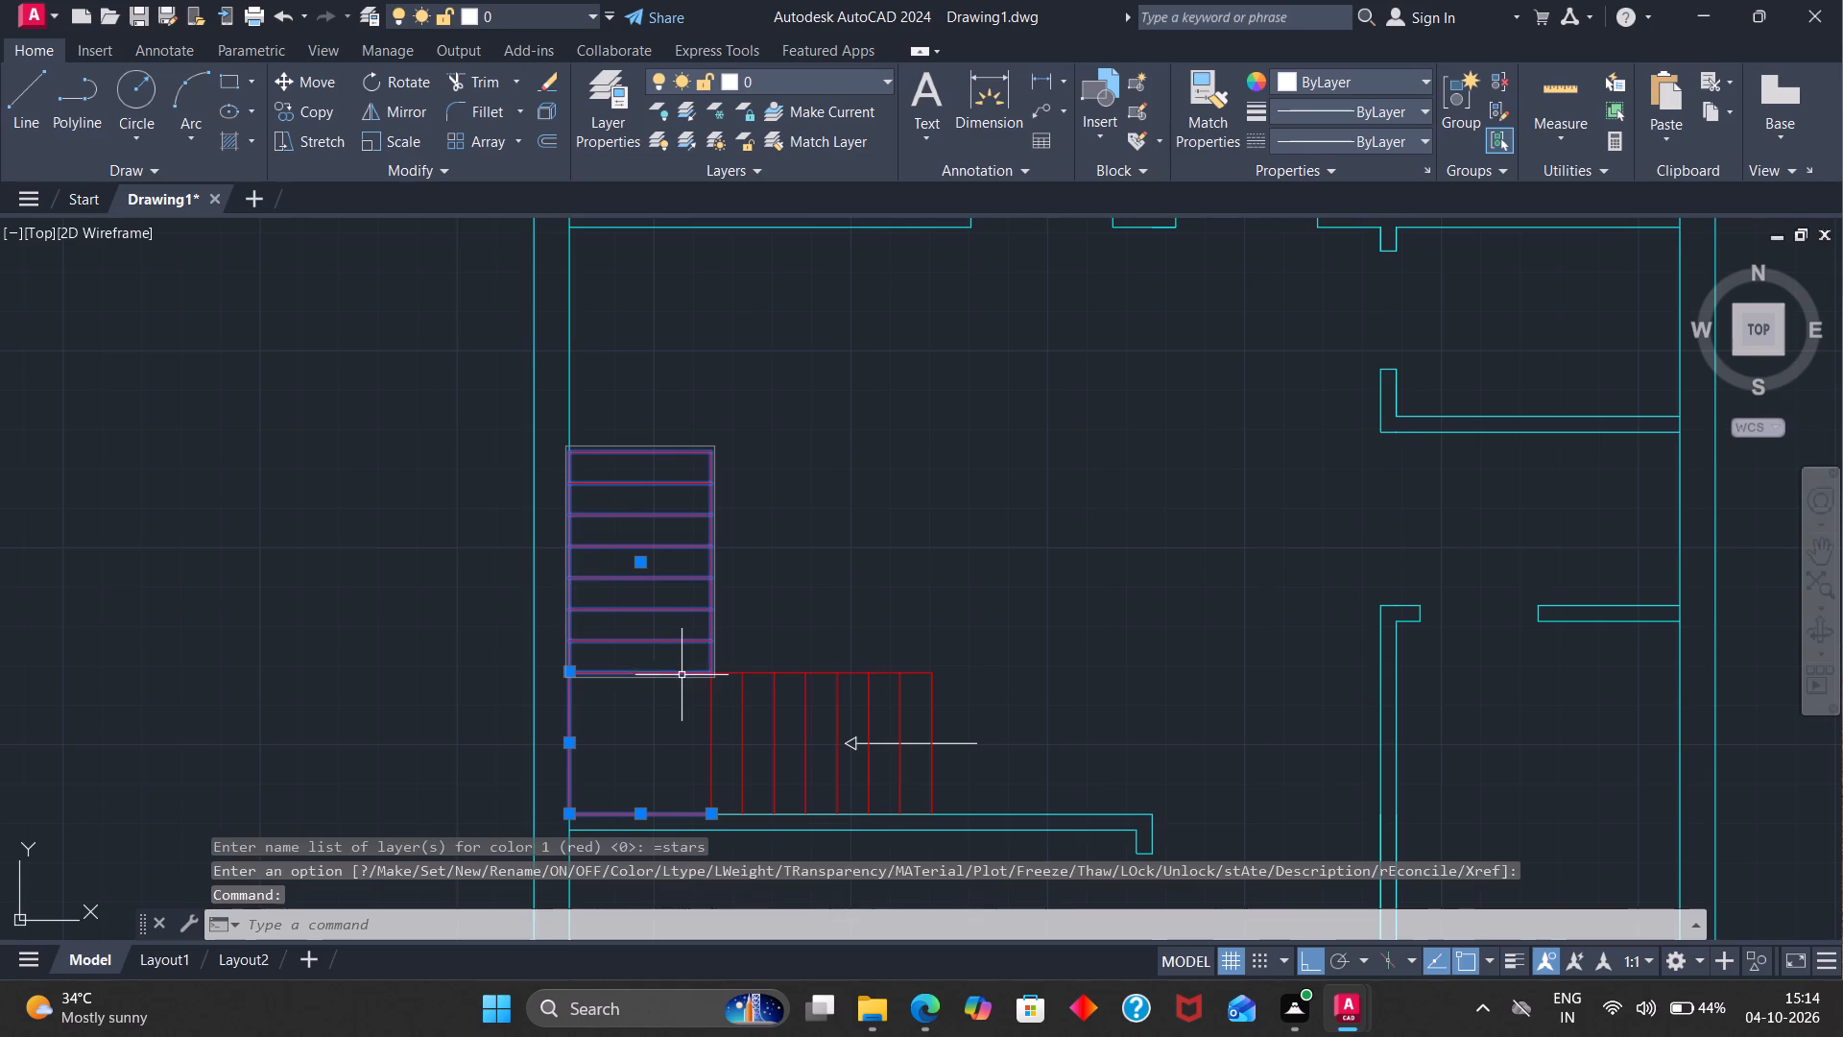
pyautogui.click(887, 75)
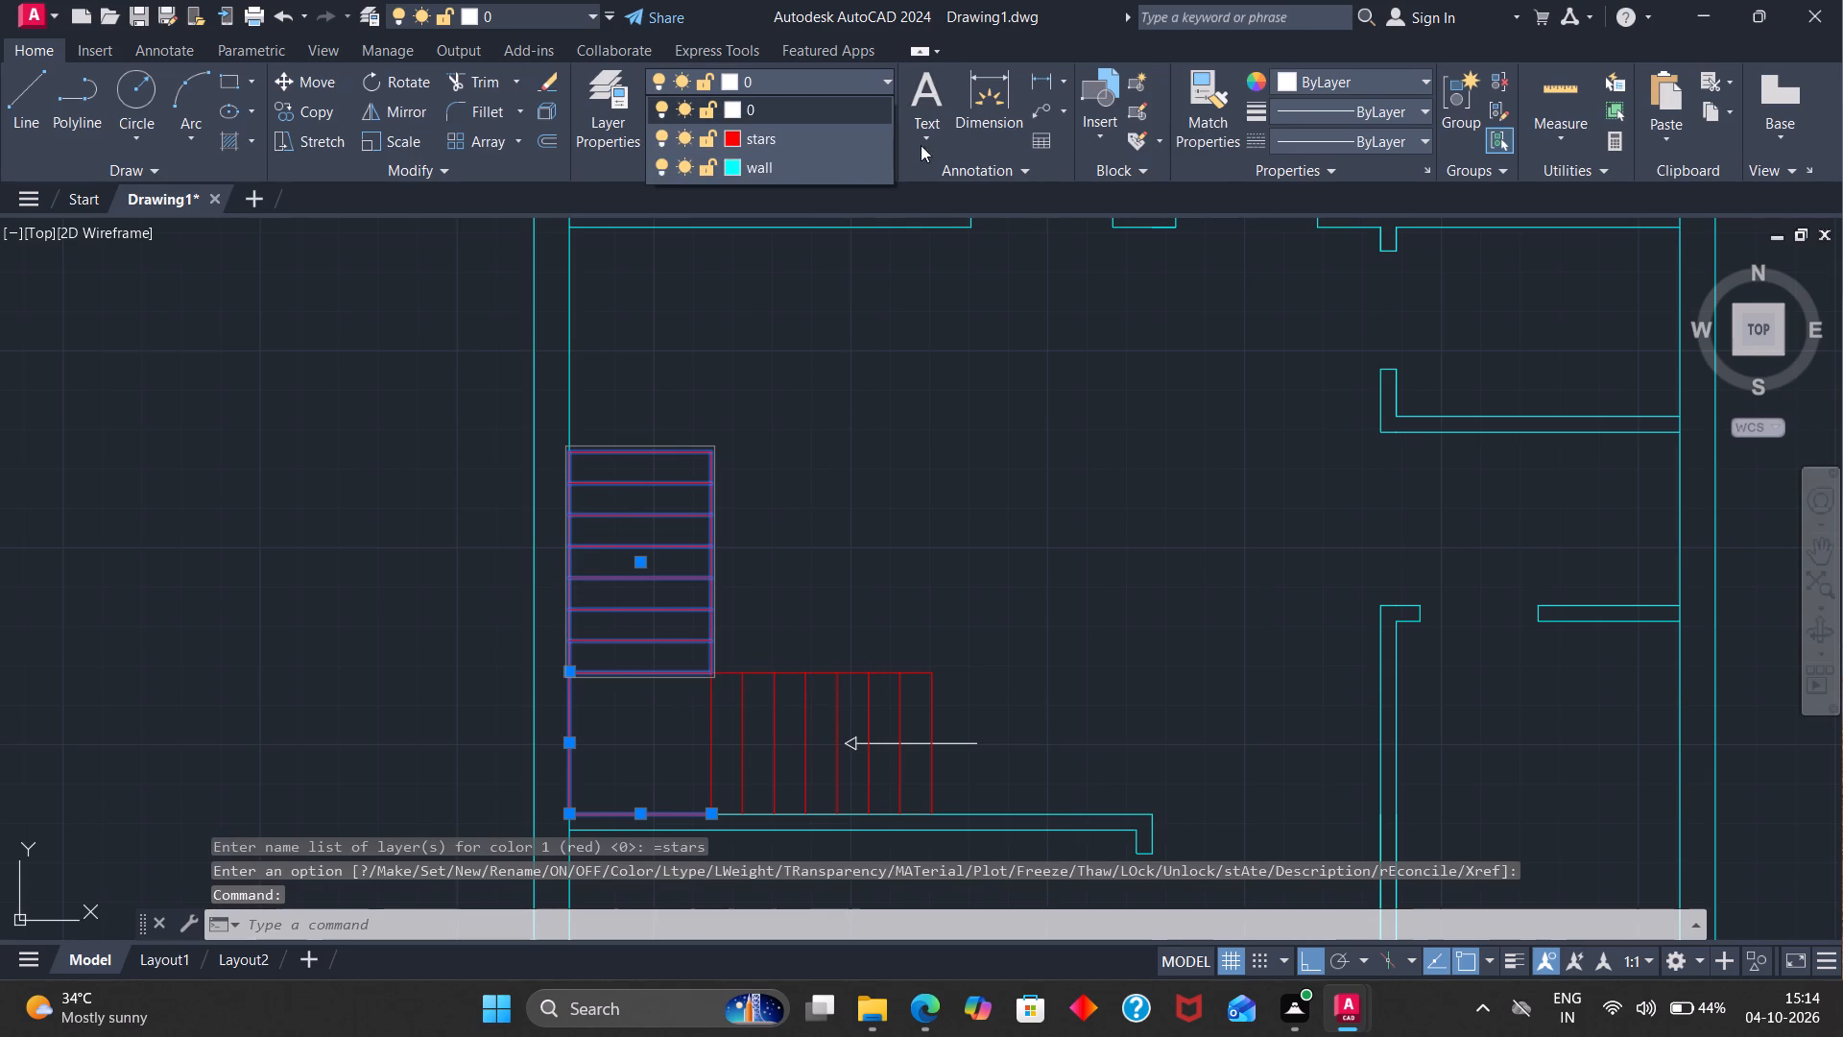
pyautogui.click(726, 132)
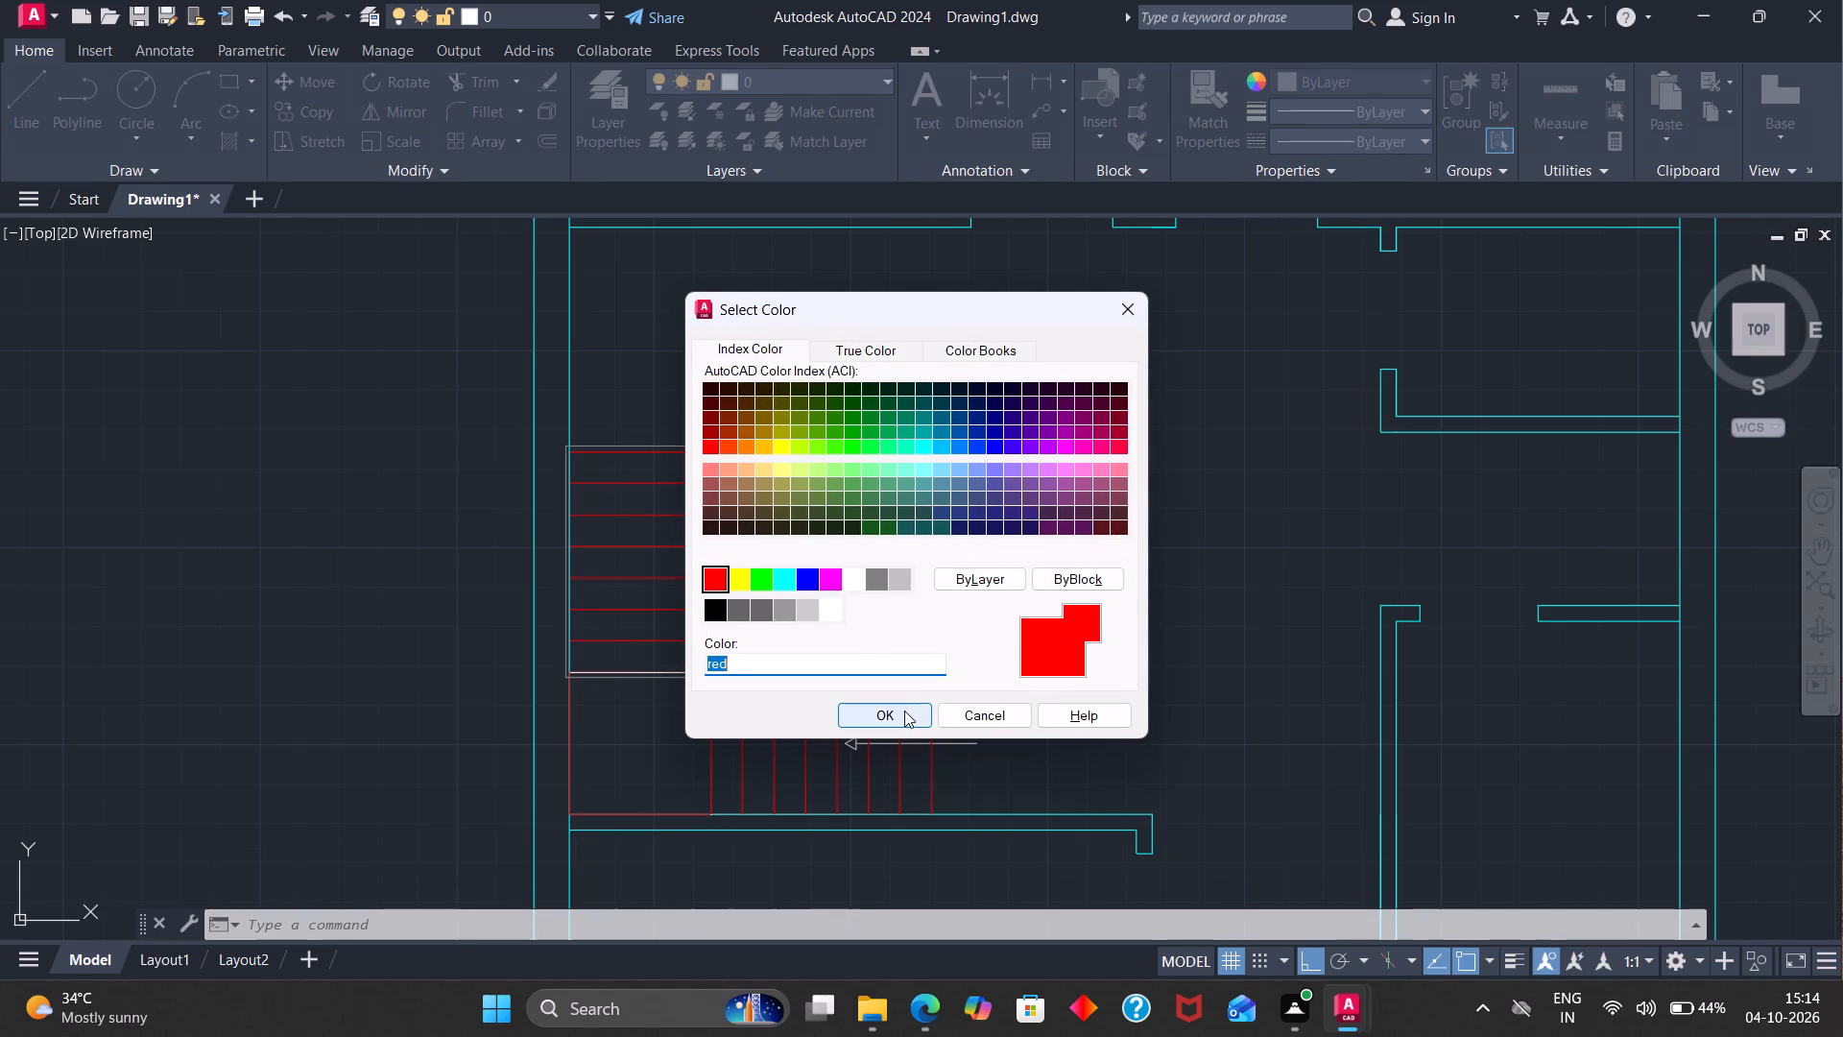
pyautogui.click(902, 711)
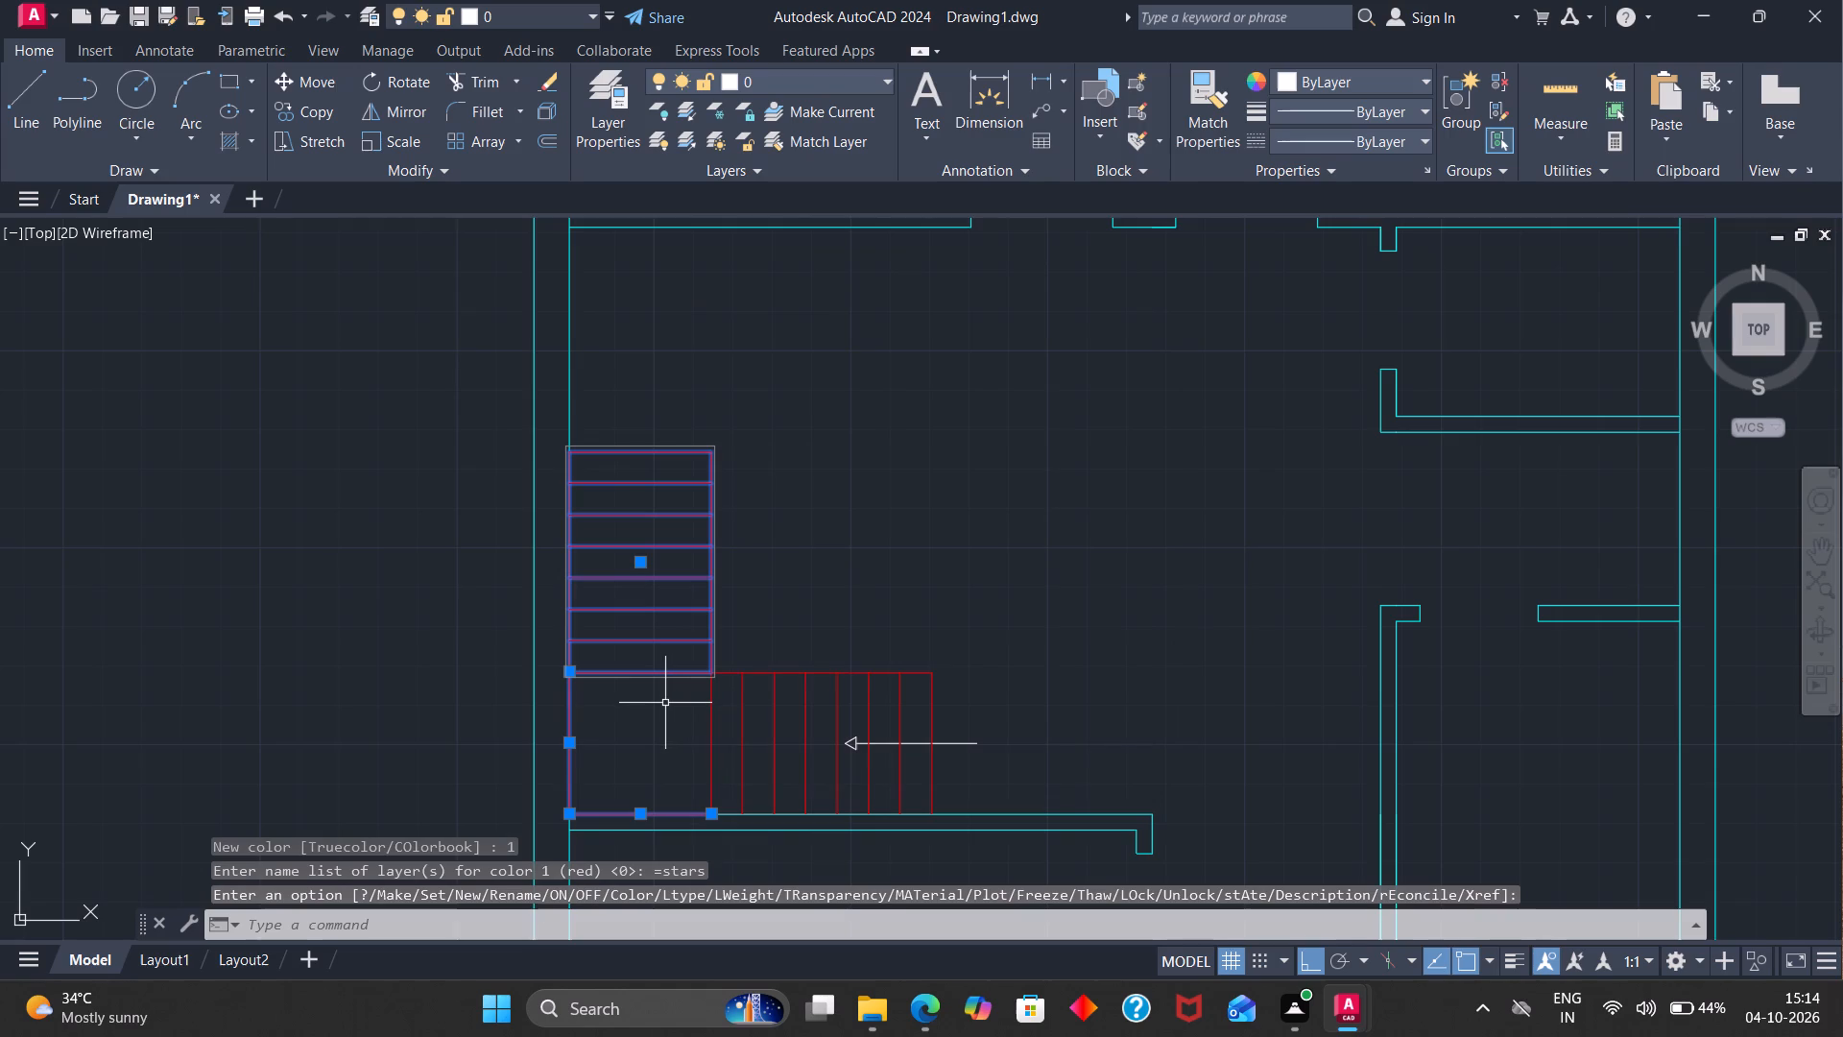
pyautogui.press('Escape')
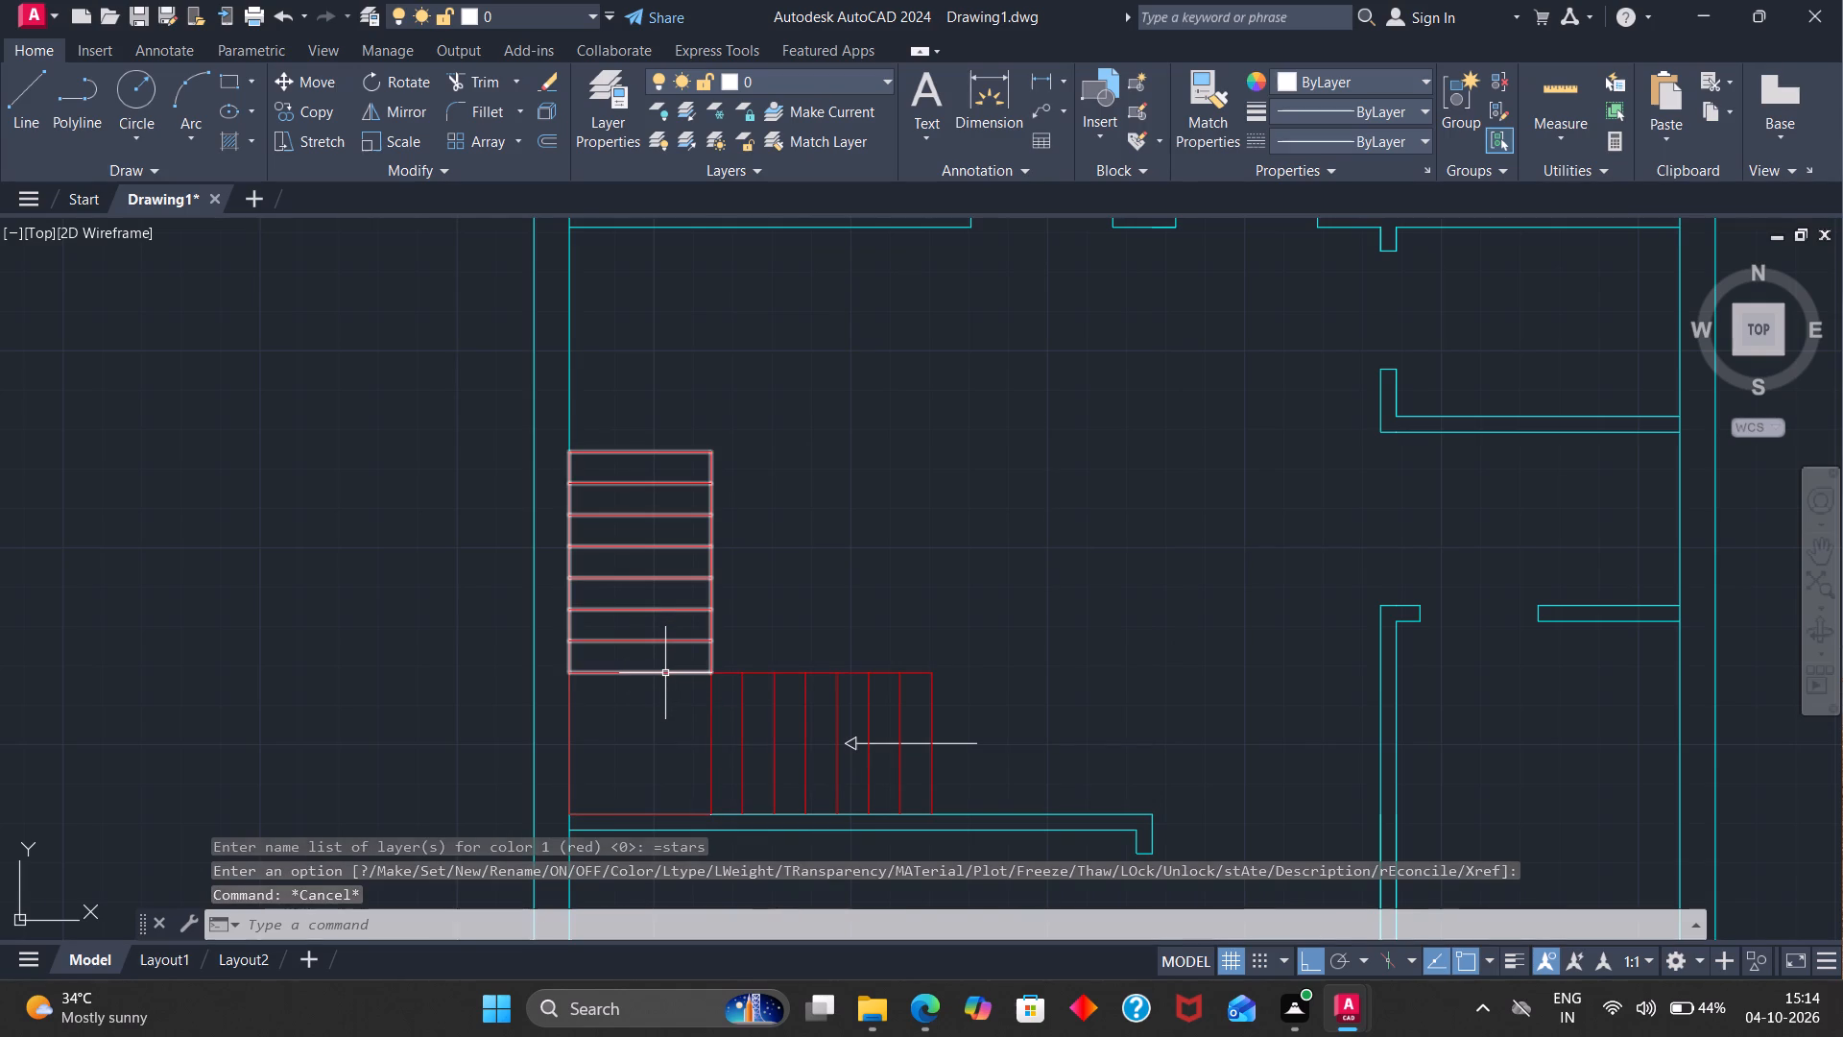
# Group both stair flights with the landing's left and bottom edge lines, leaving the direction arrow out.
pyautogui.scroll(3, 665, 673)
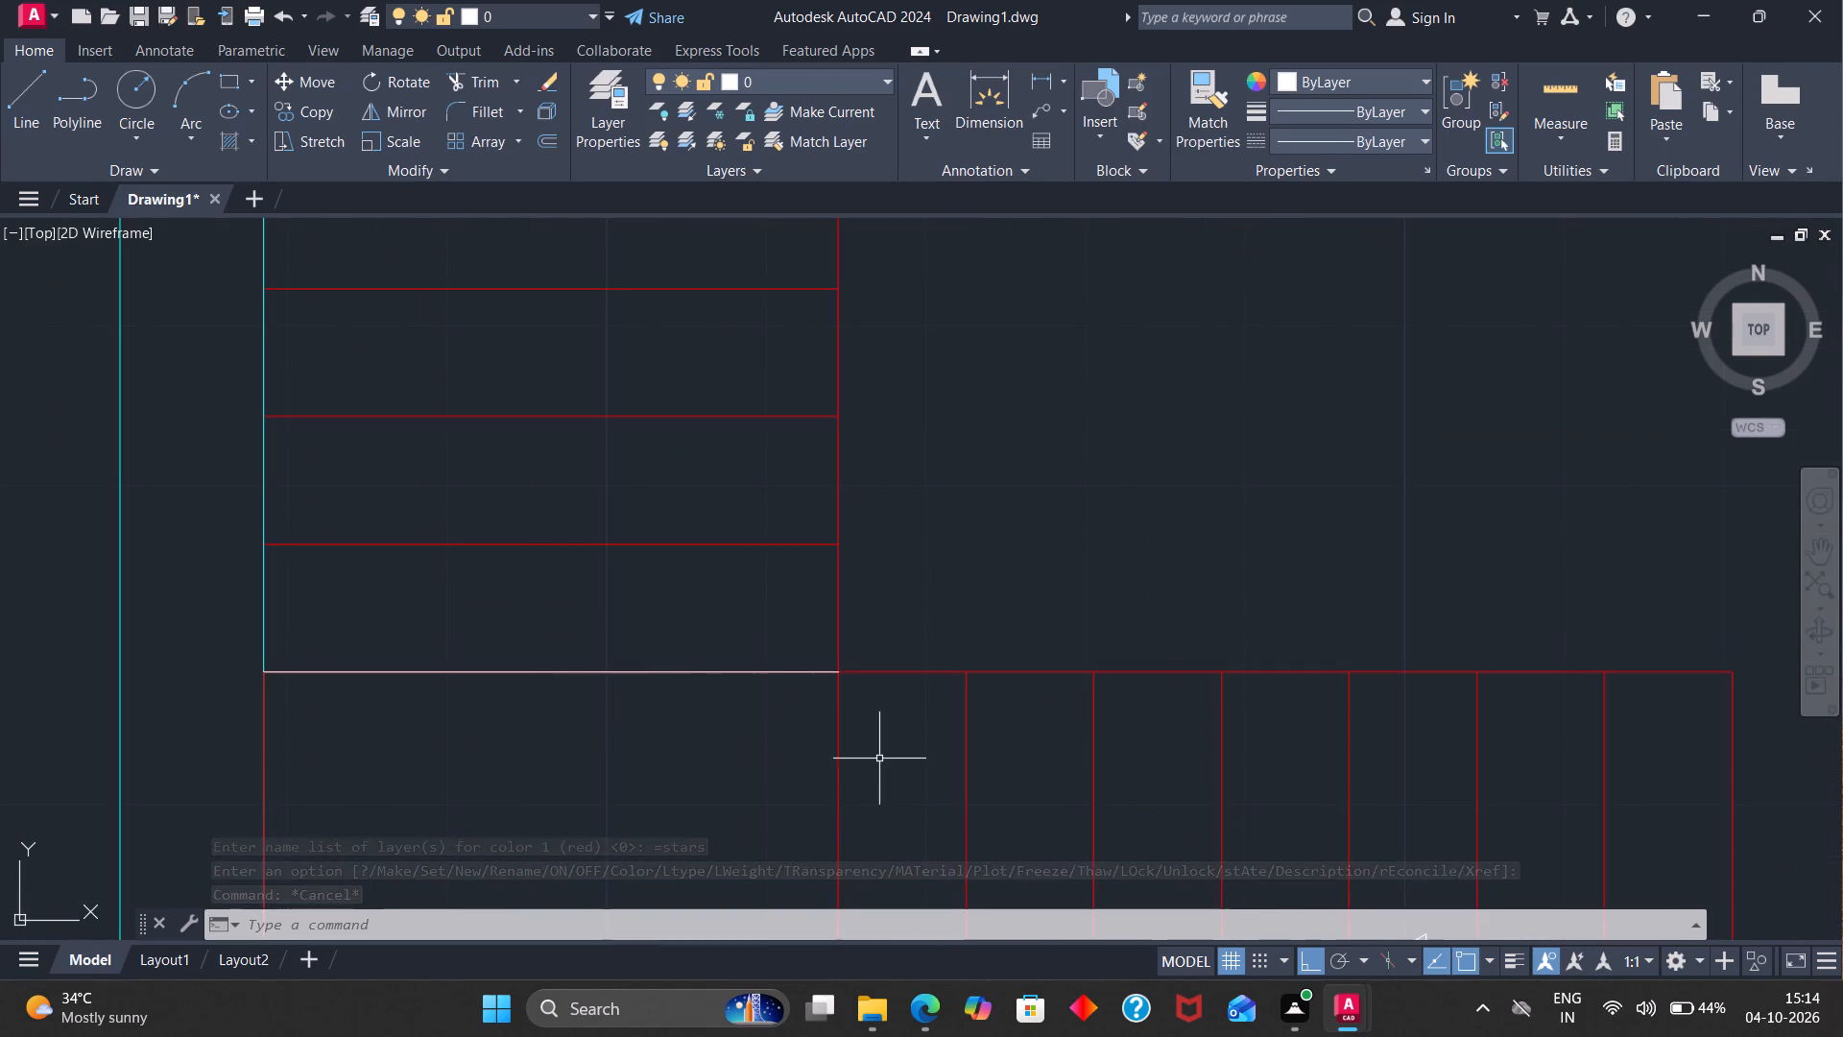
pyautogui.click(806, 673)
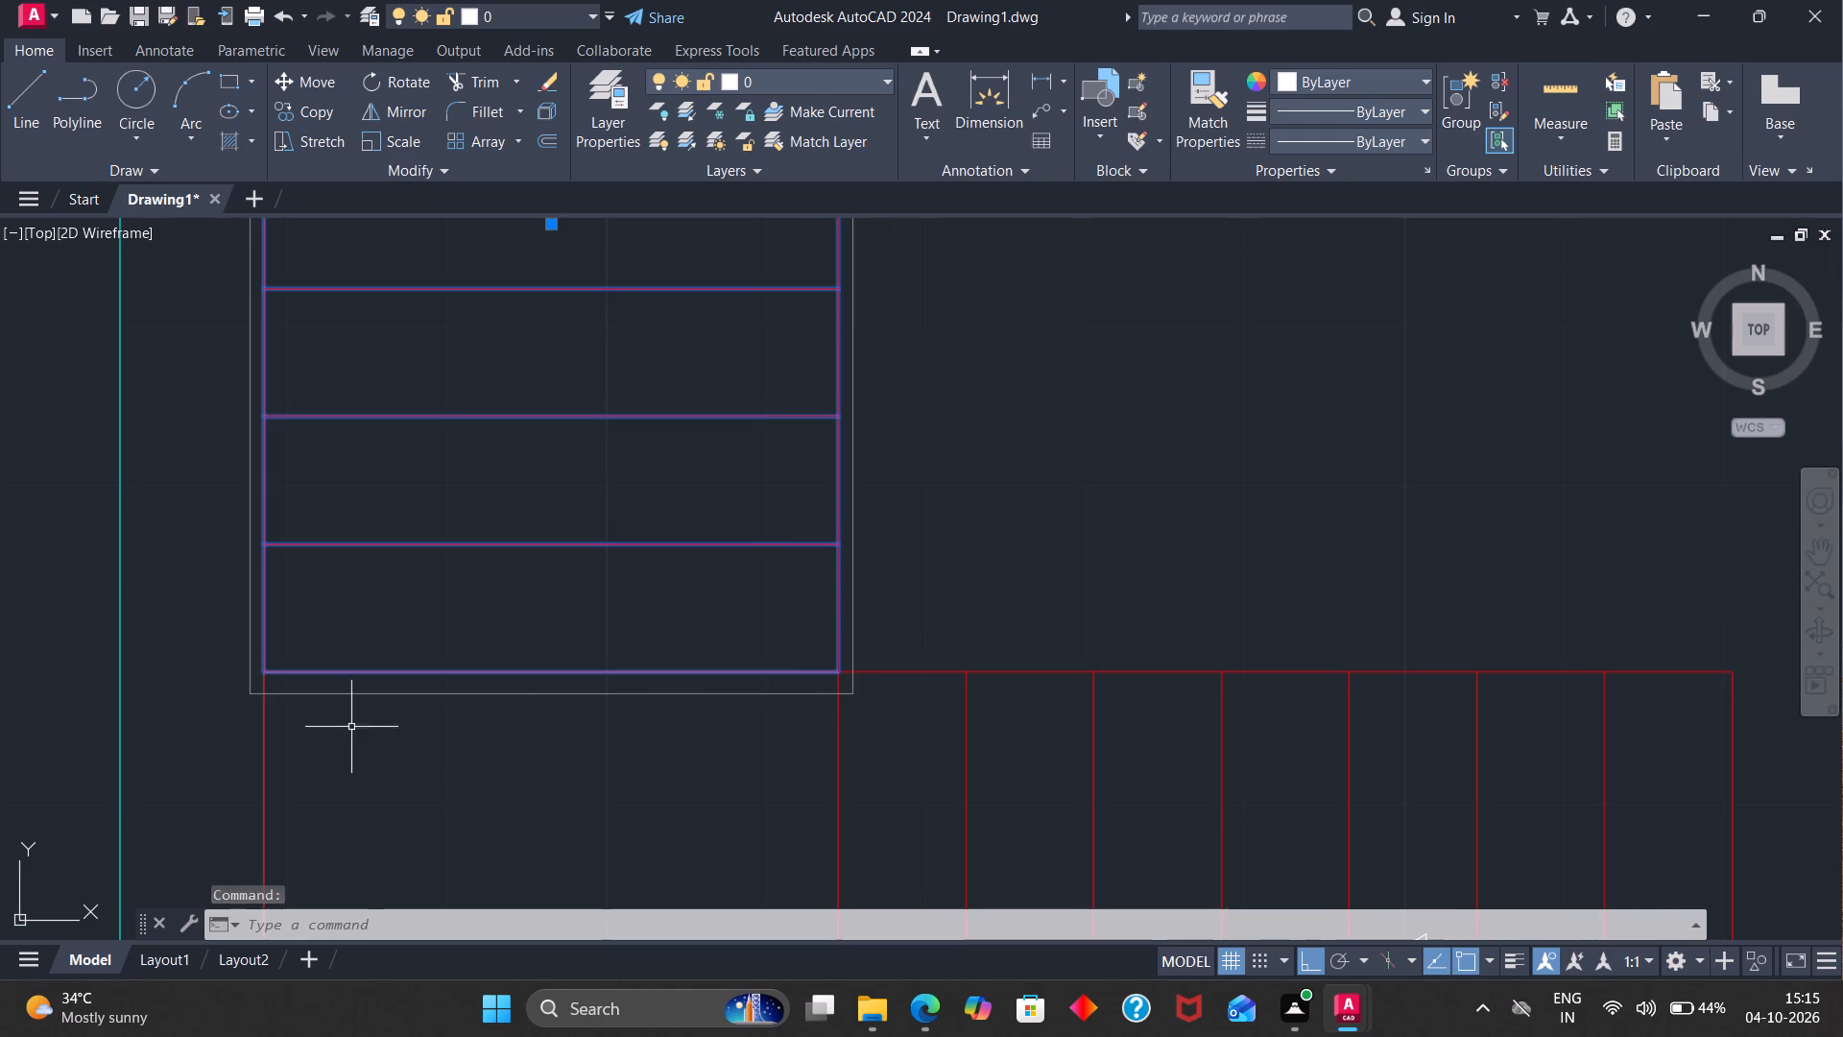
pyautogui.click(264, 752)
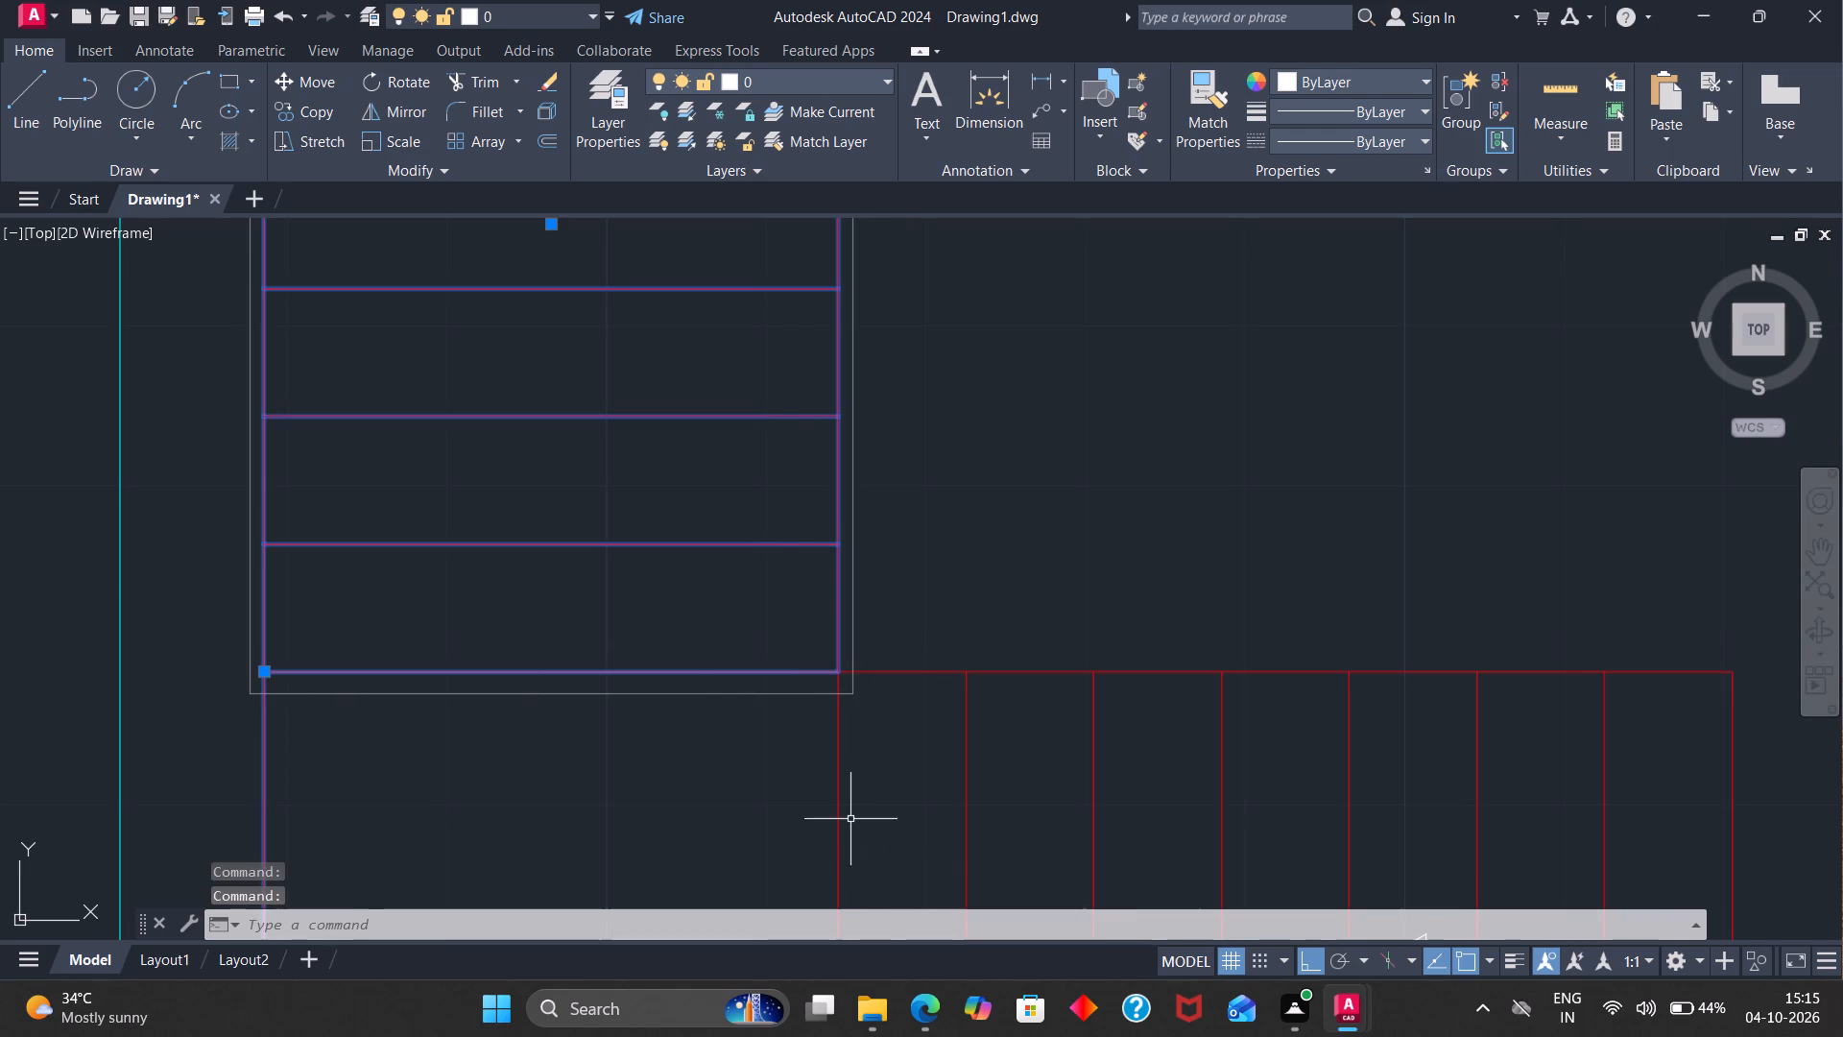
pyautogui.click(842, 808)
pyautogui.scroll(-5, 844, 801)
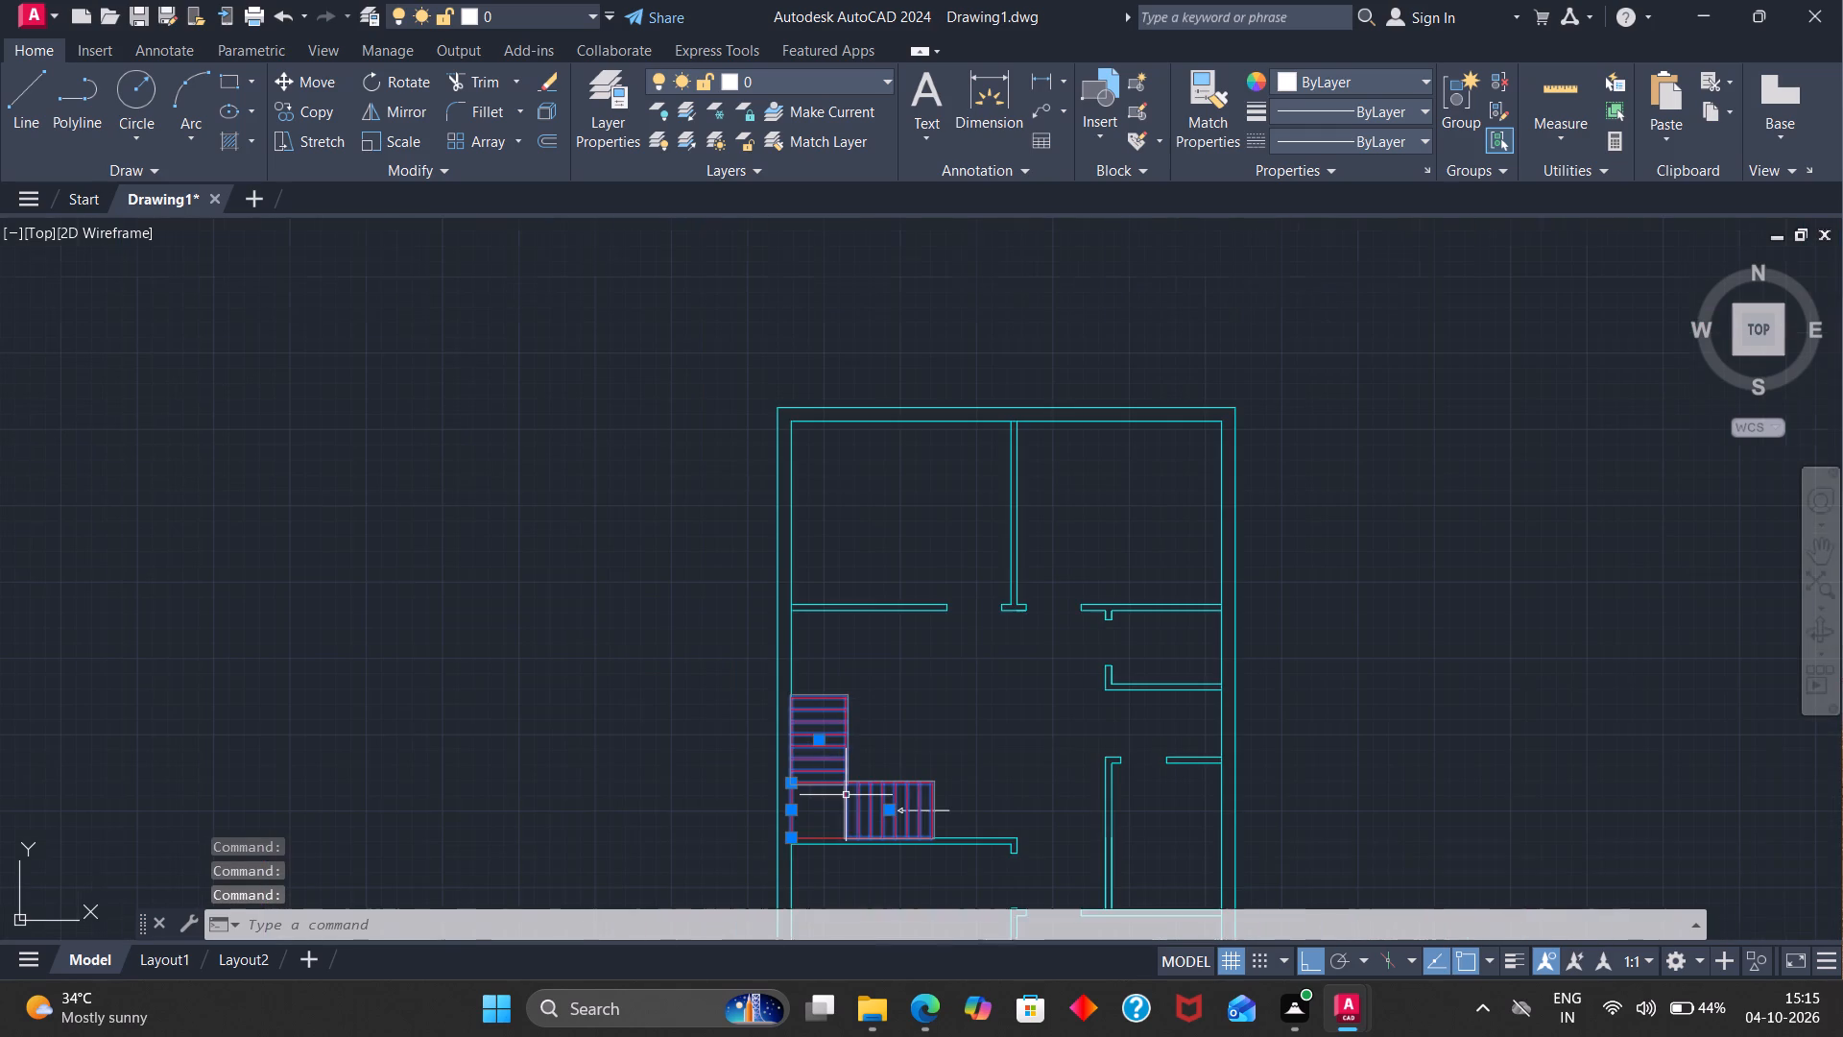
pyautogui.scroll(4, 834, 854)
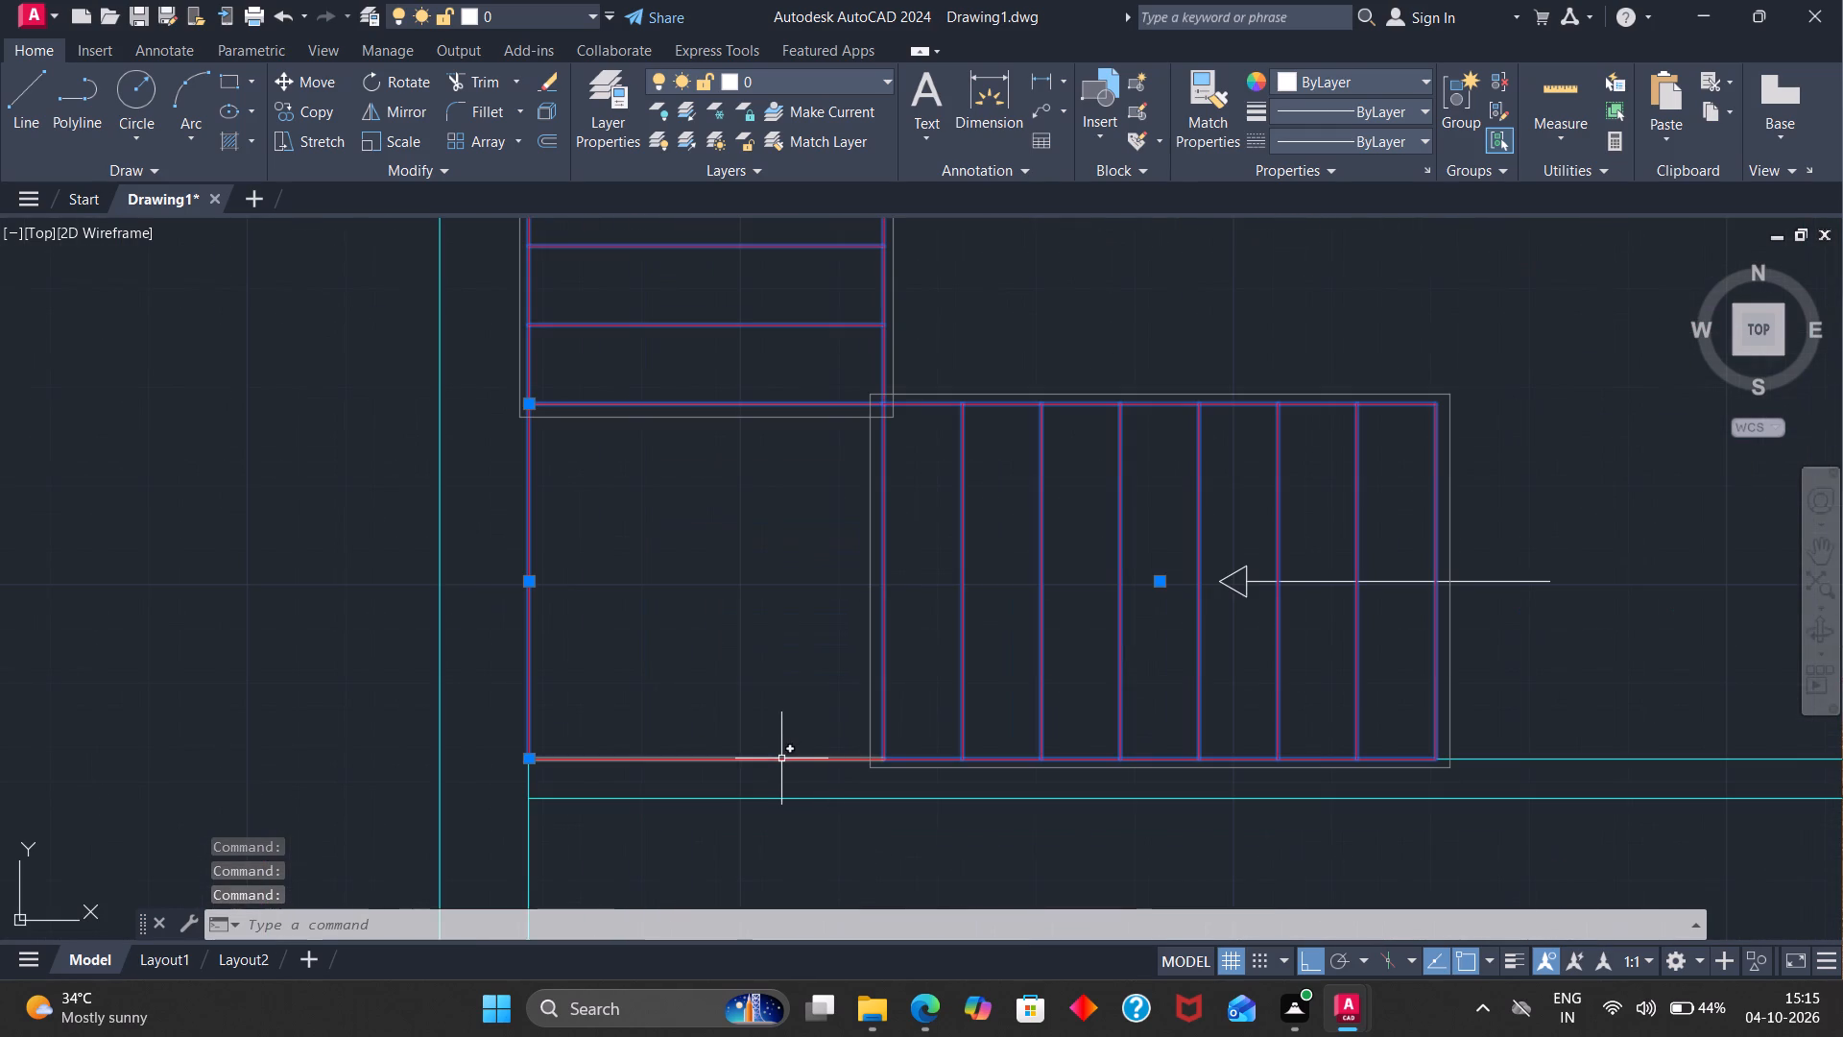
pyautogui.click(781, 759)
pyautogui.scroll(4, 830, 736)
pyautogui.scroll(-3, 803, 705)
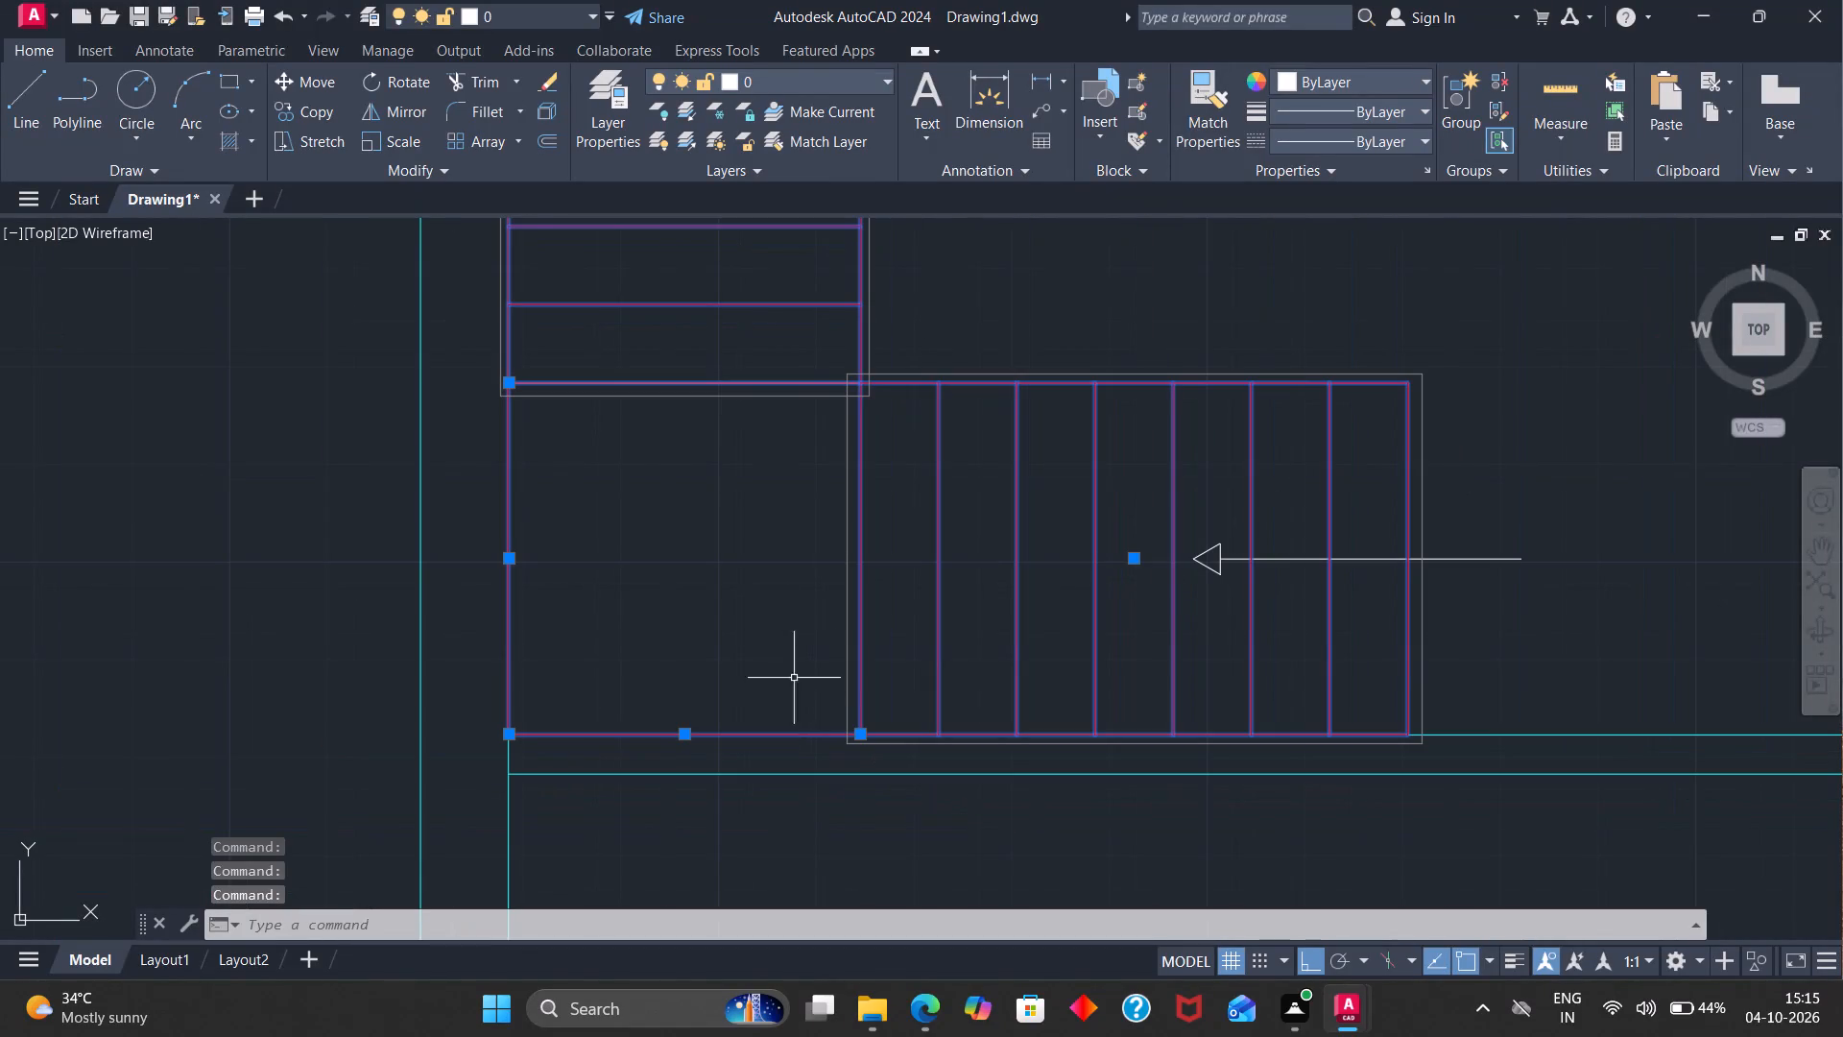
pyautogui.press('g')
pyautogui.press('Return')
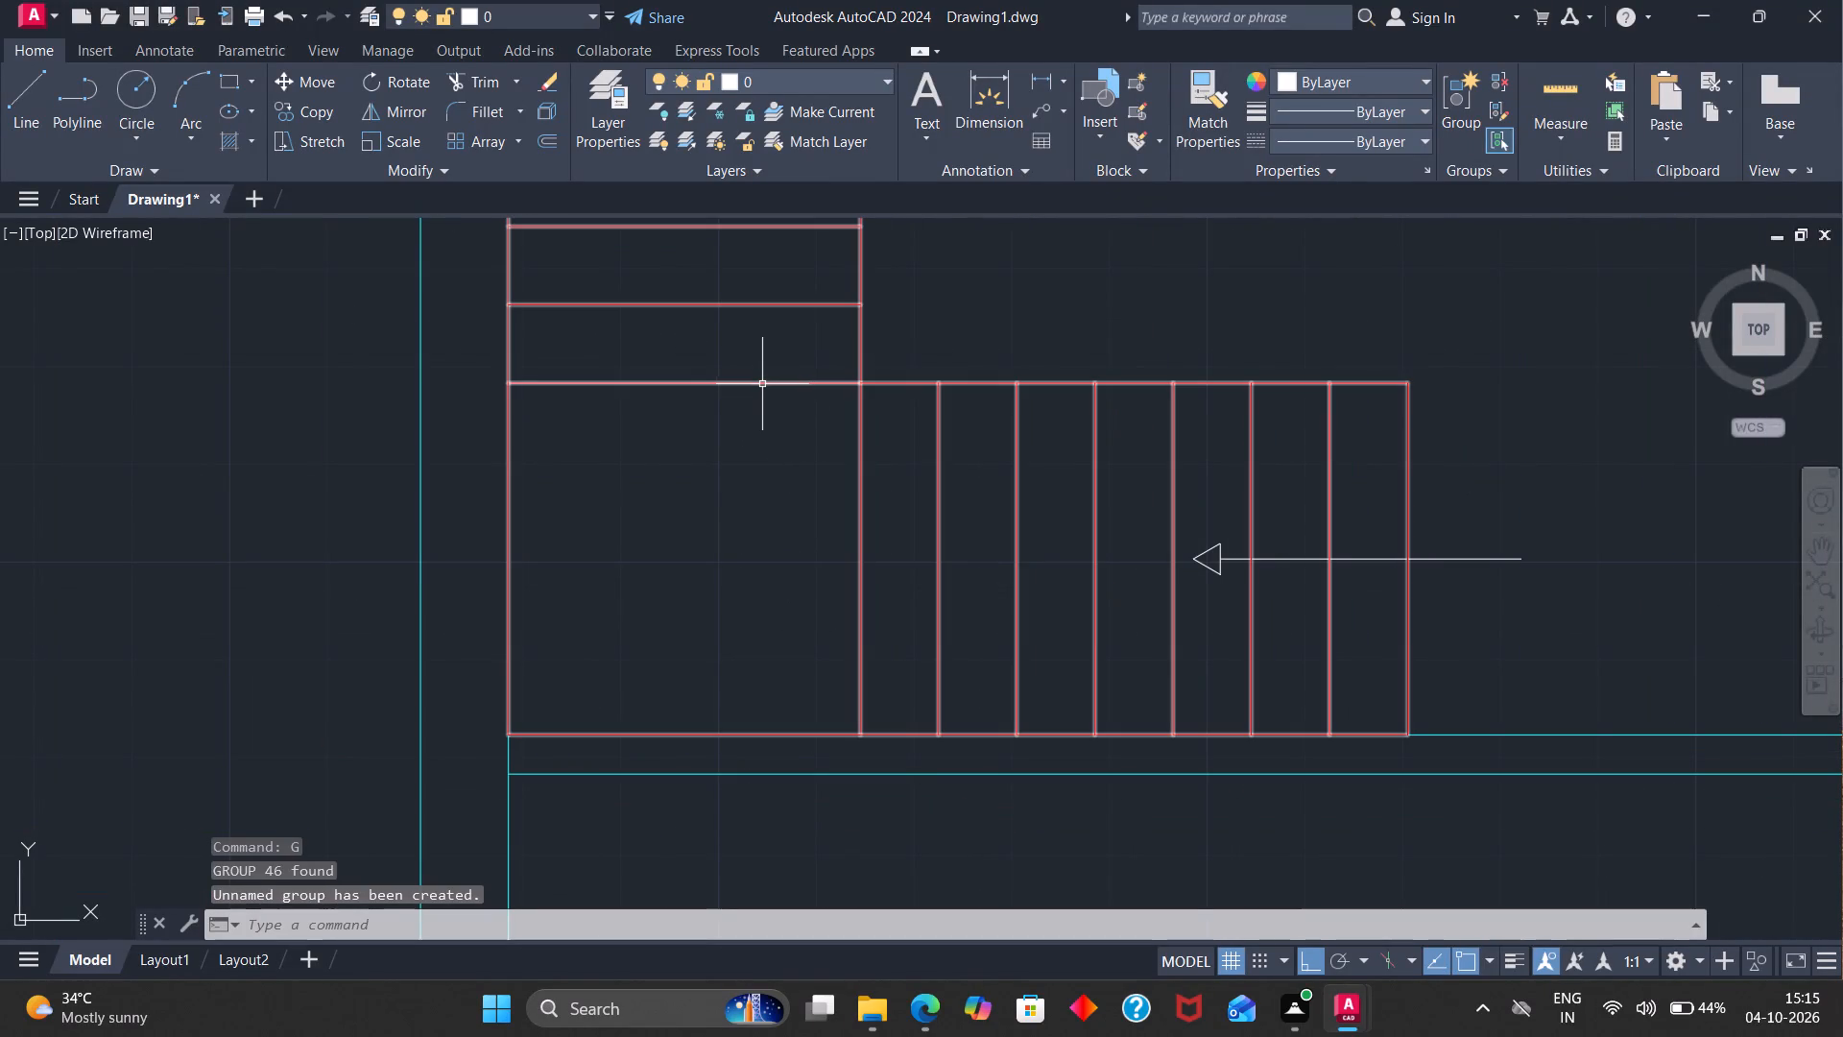
# Trim the overlapping line segment between the landing and the upper stair flight.
pyautogui.click(495, 85)
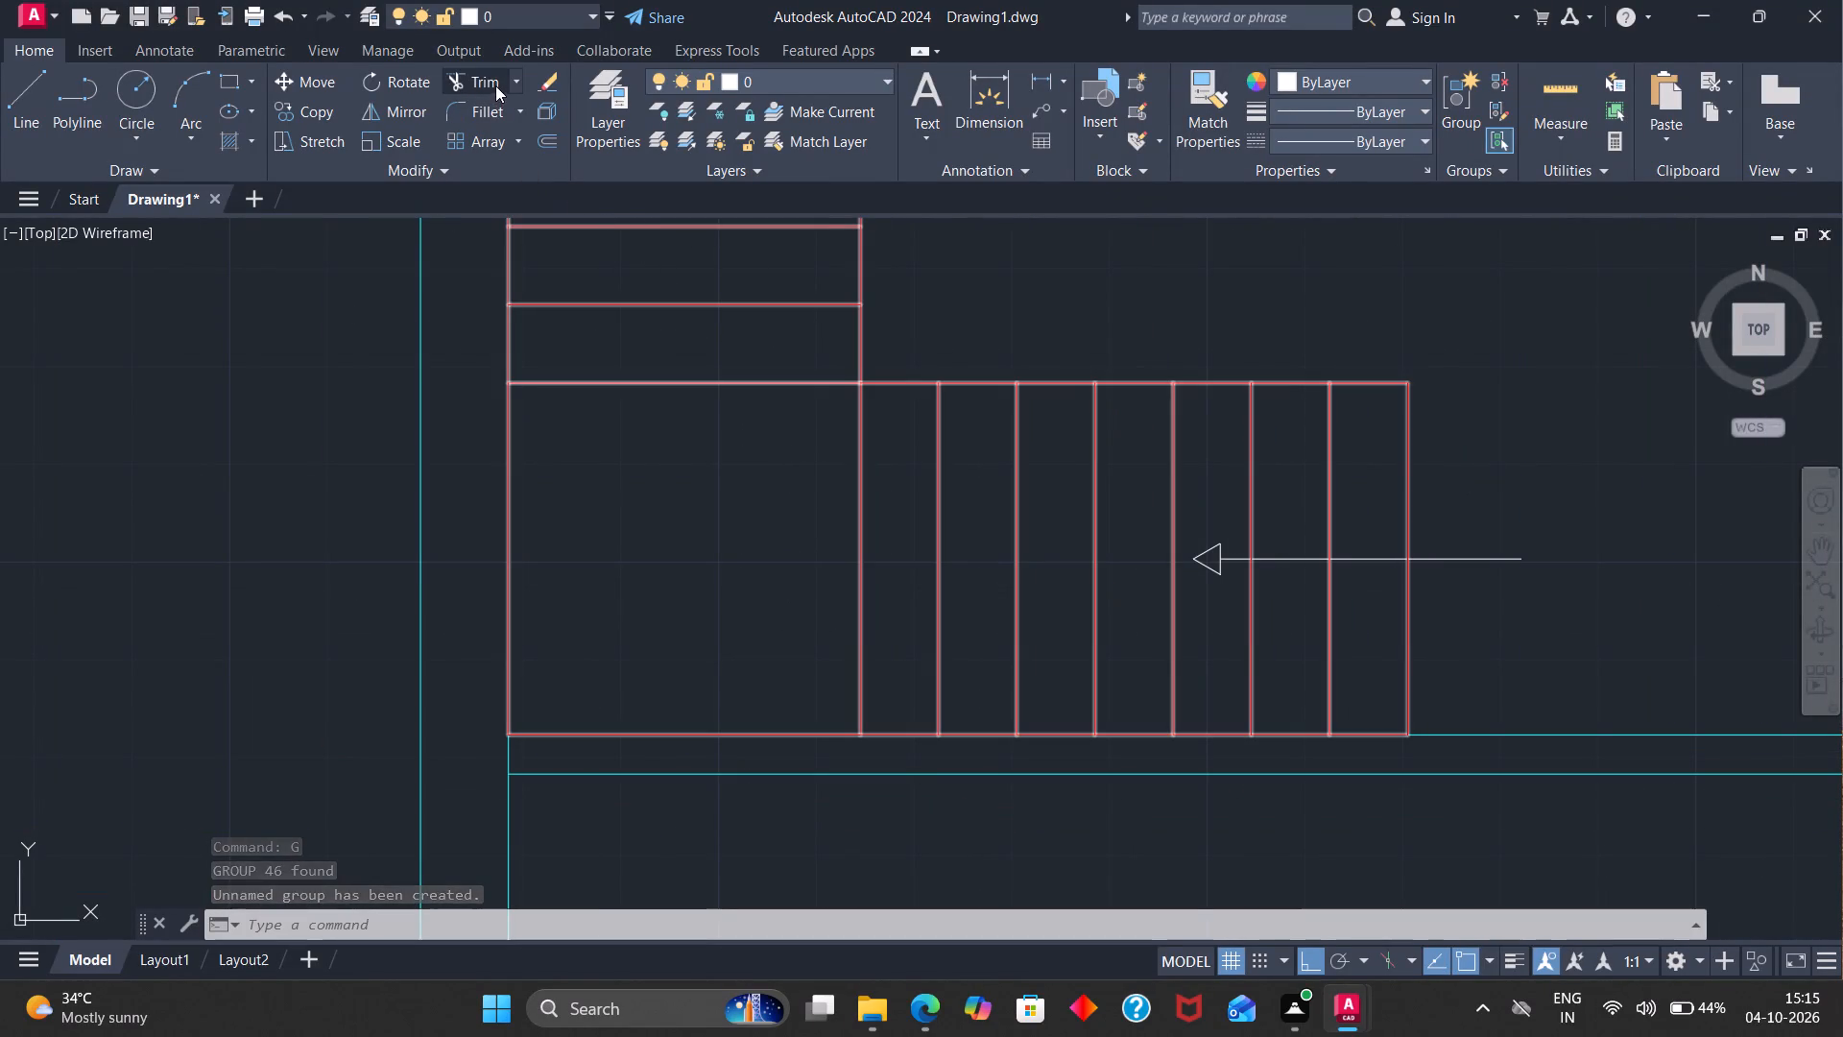
pyautogui.click(732, 383)
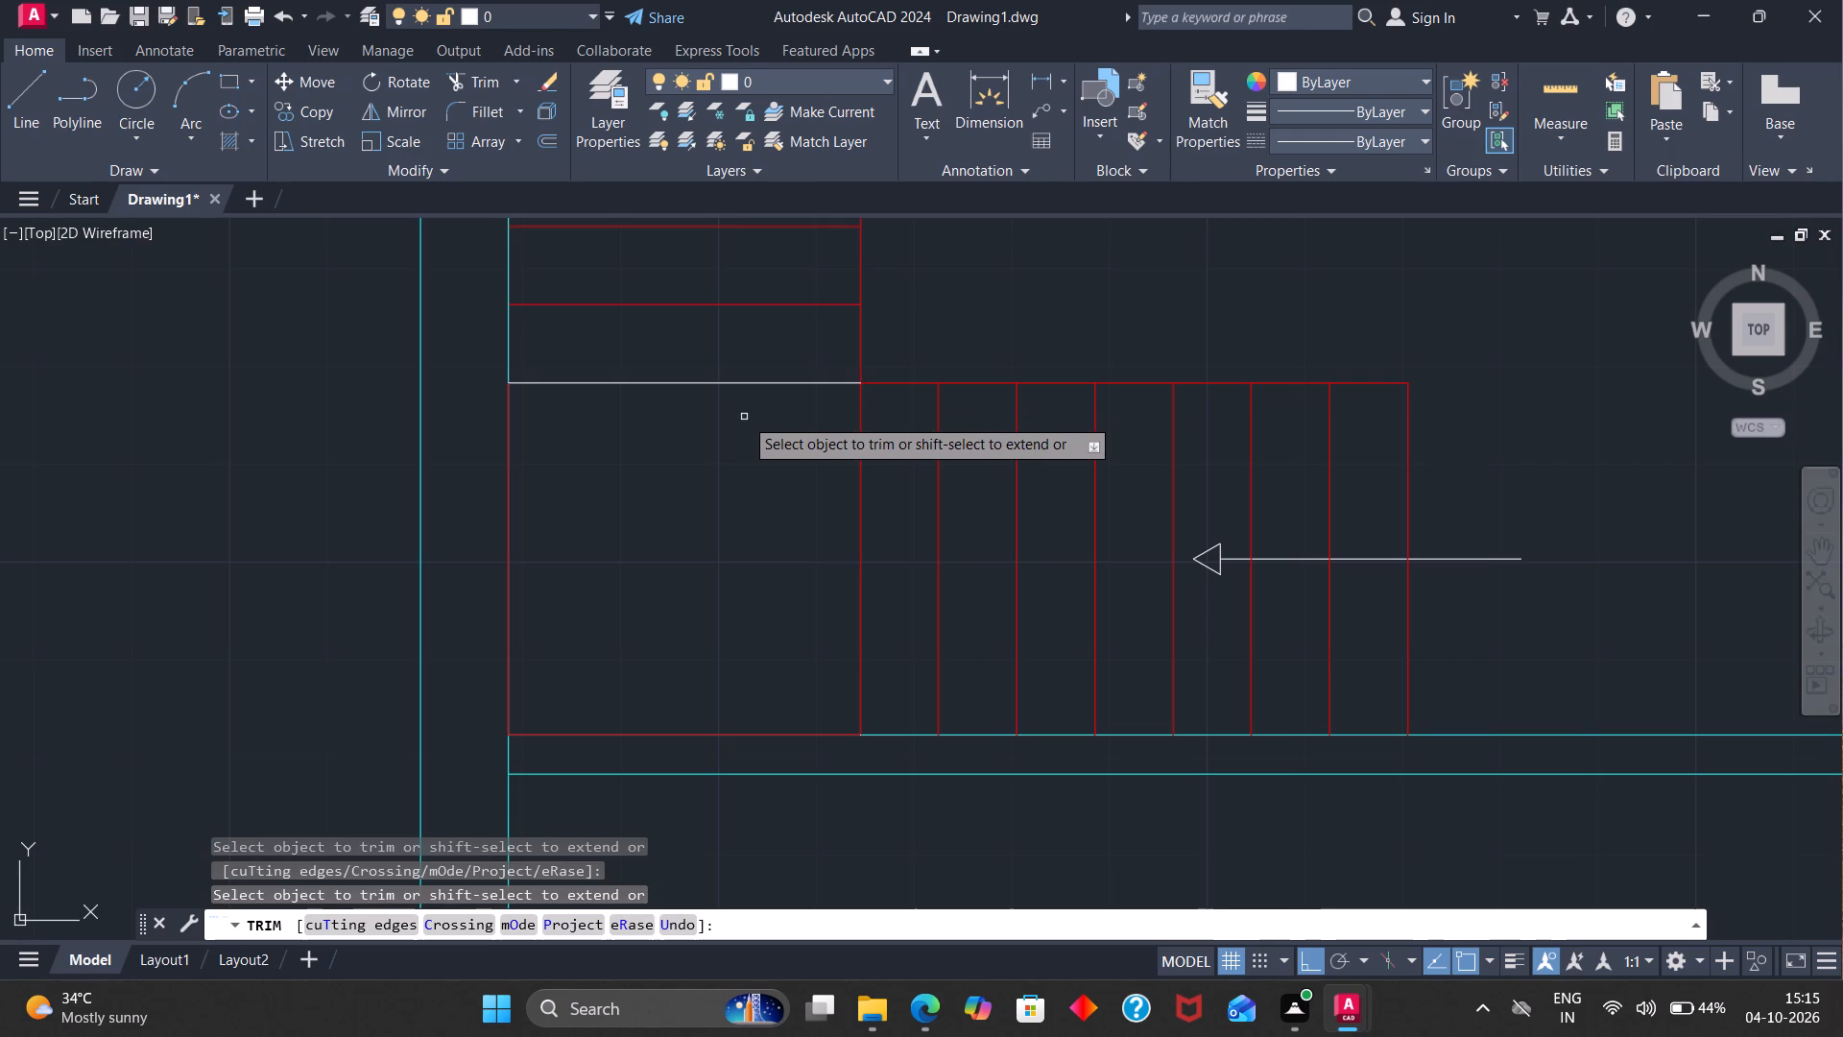
pyautogui.press('Escape')
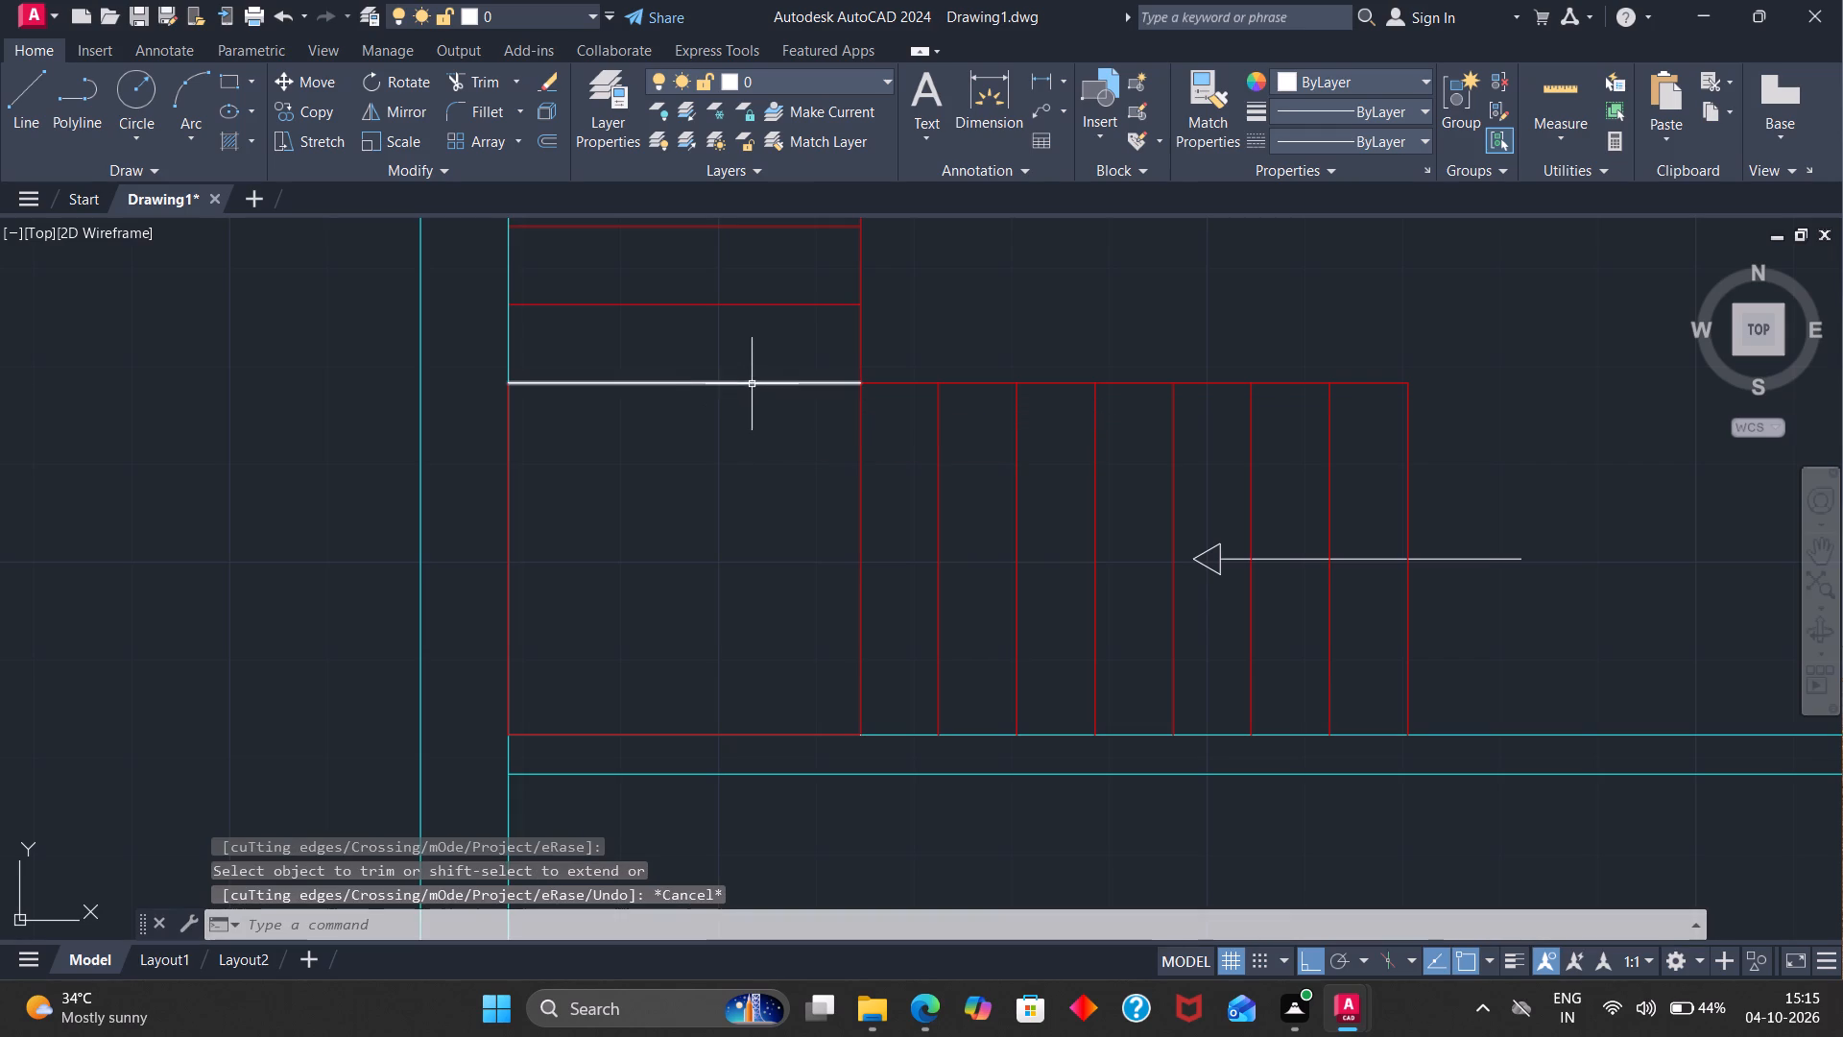
# Assign the line between the landing and the upper flight to the stars layer, keeping red as the layer colour.
pyautogui.click(752, 383)
pyautogui.click(882, 82)
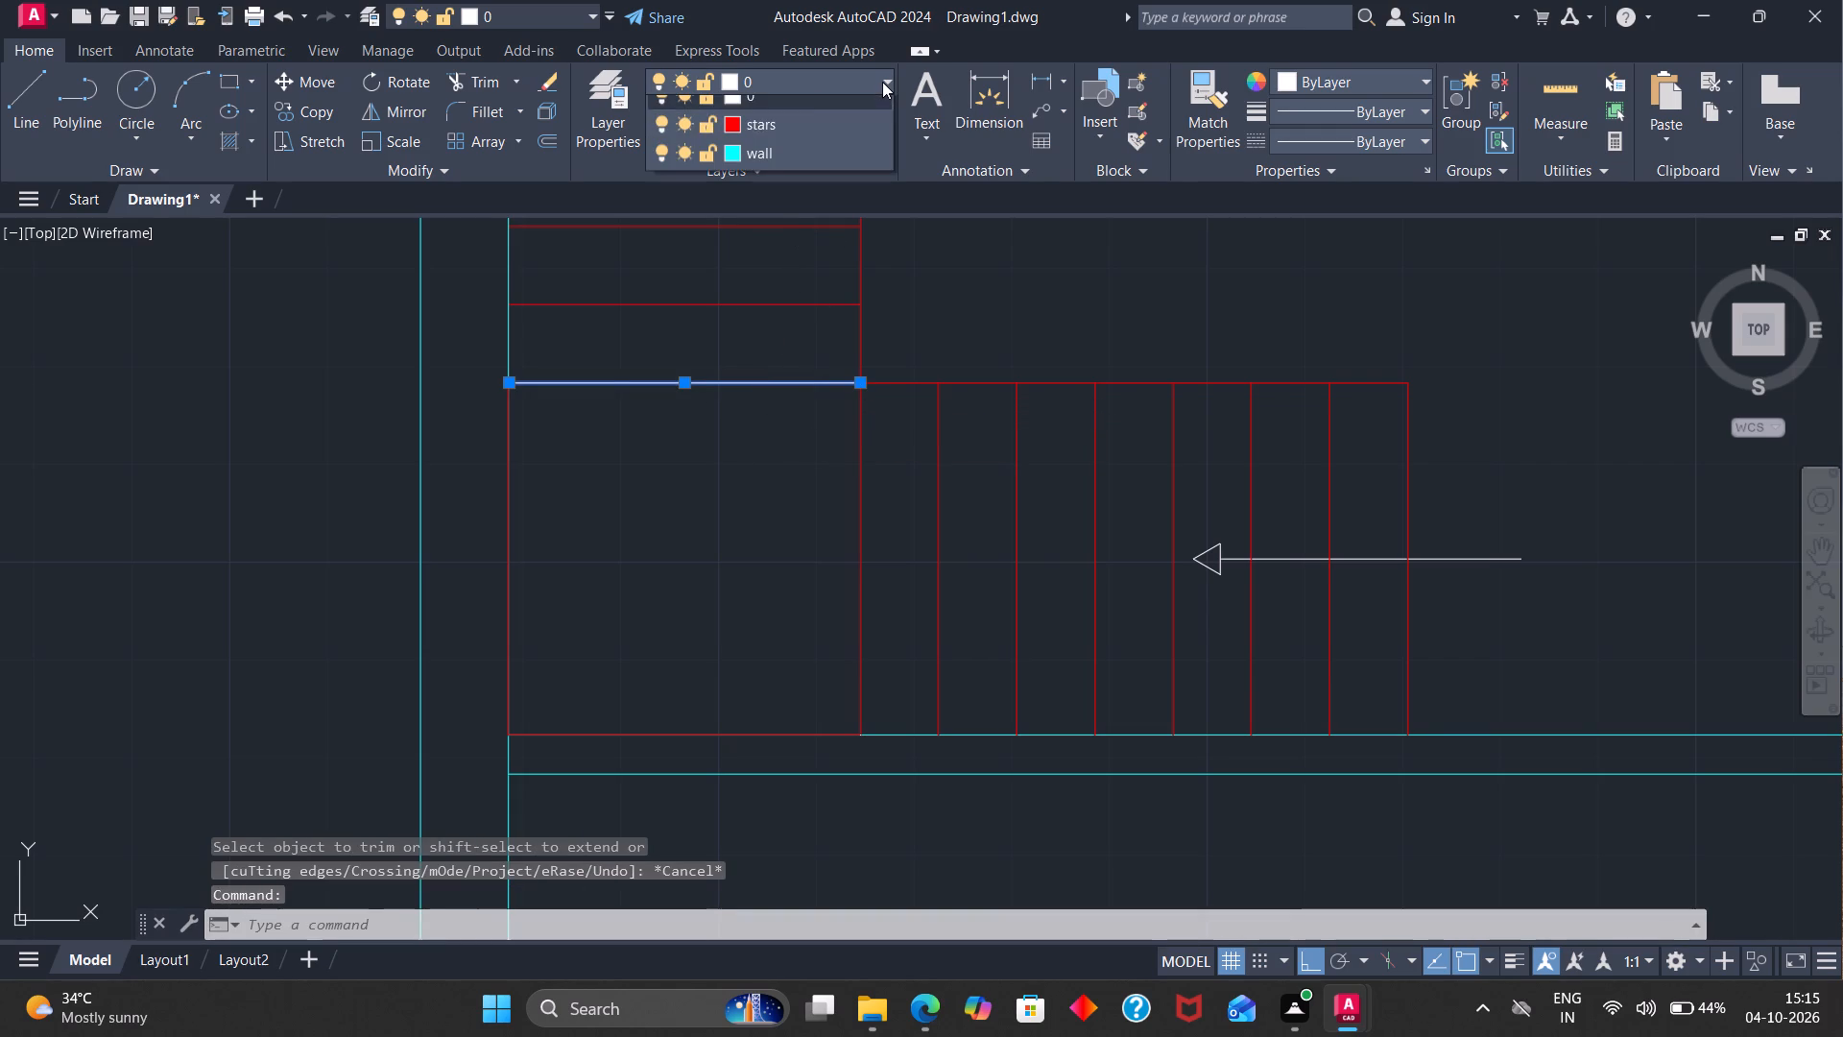
pyautogui.click(737, 137)
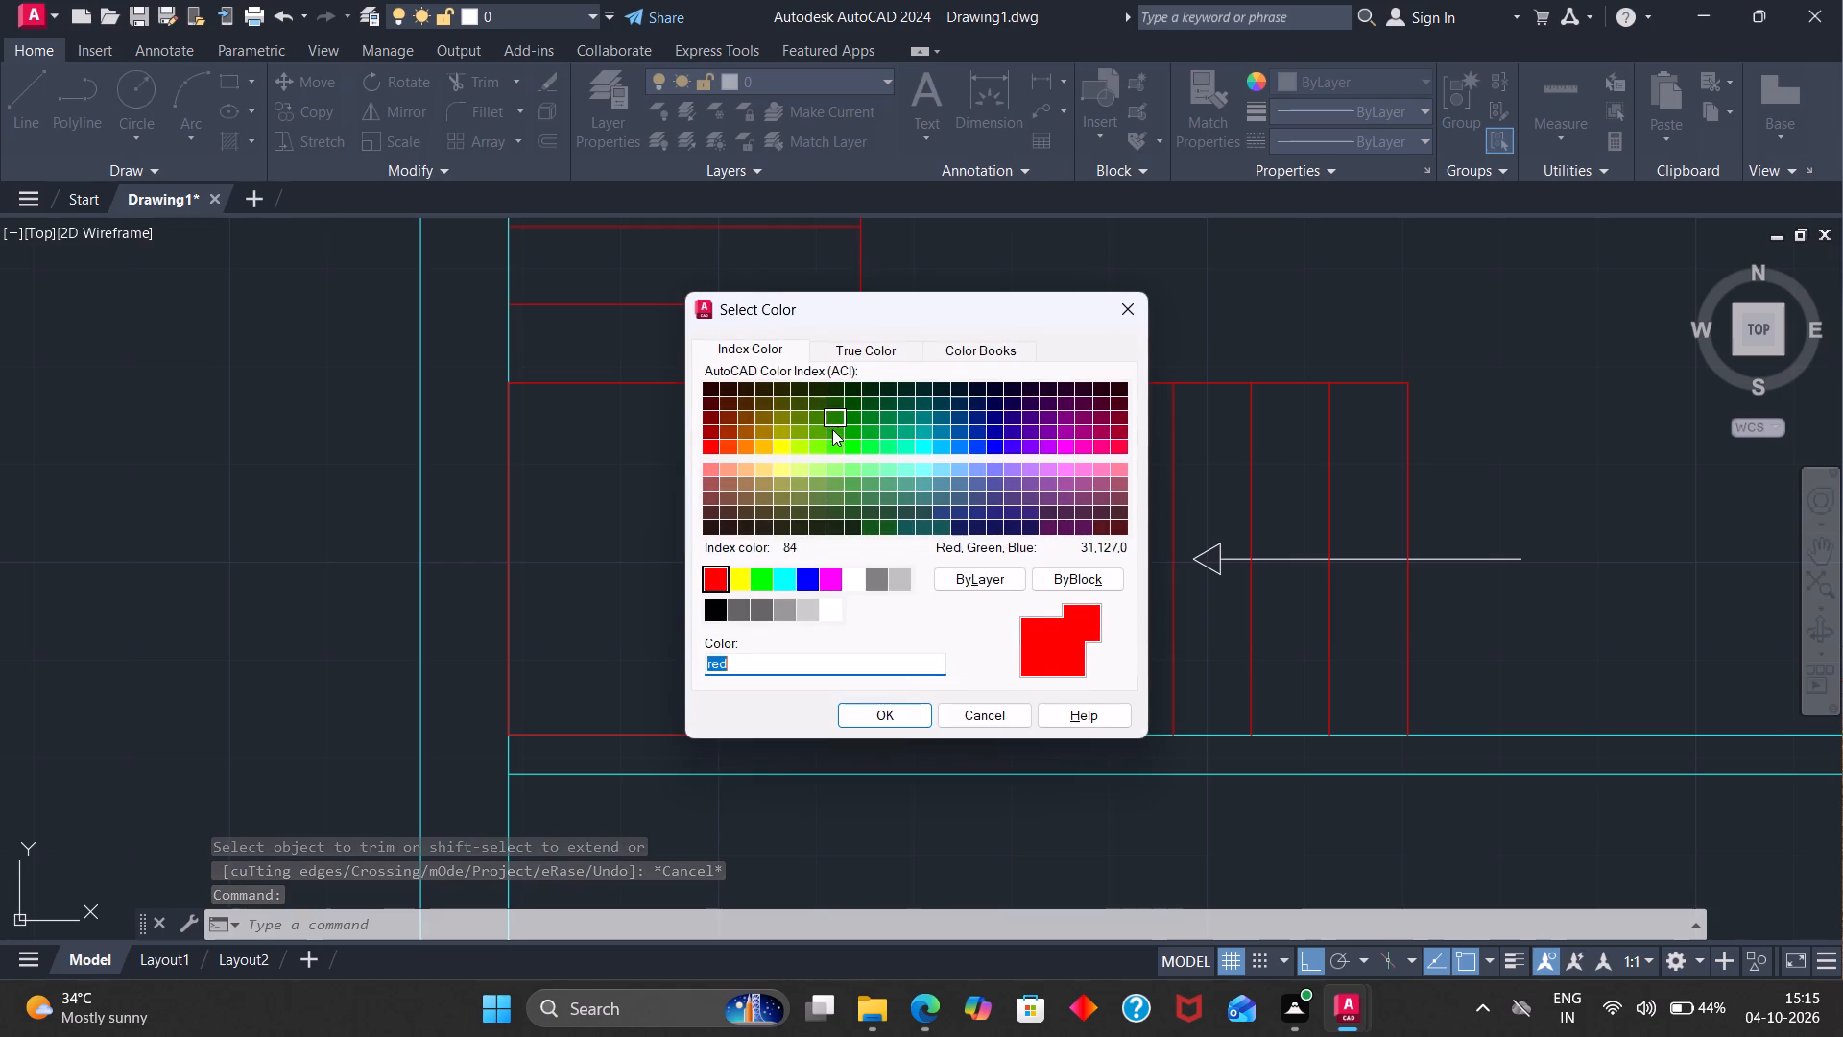
pyautogui.click(894, 707)
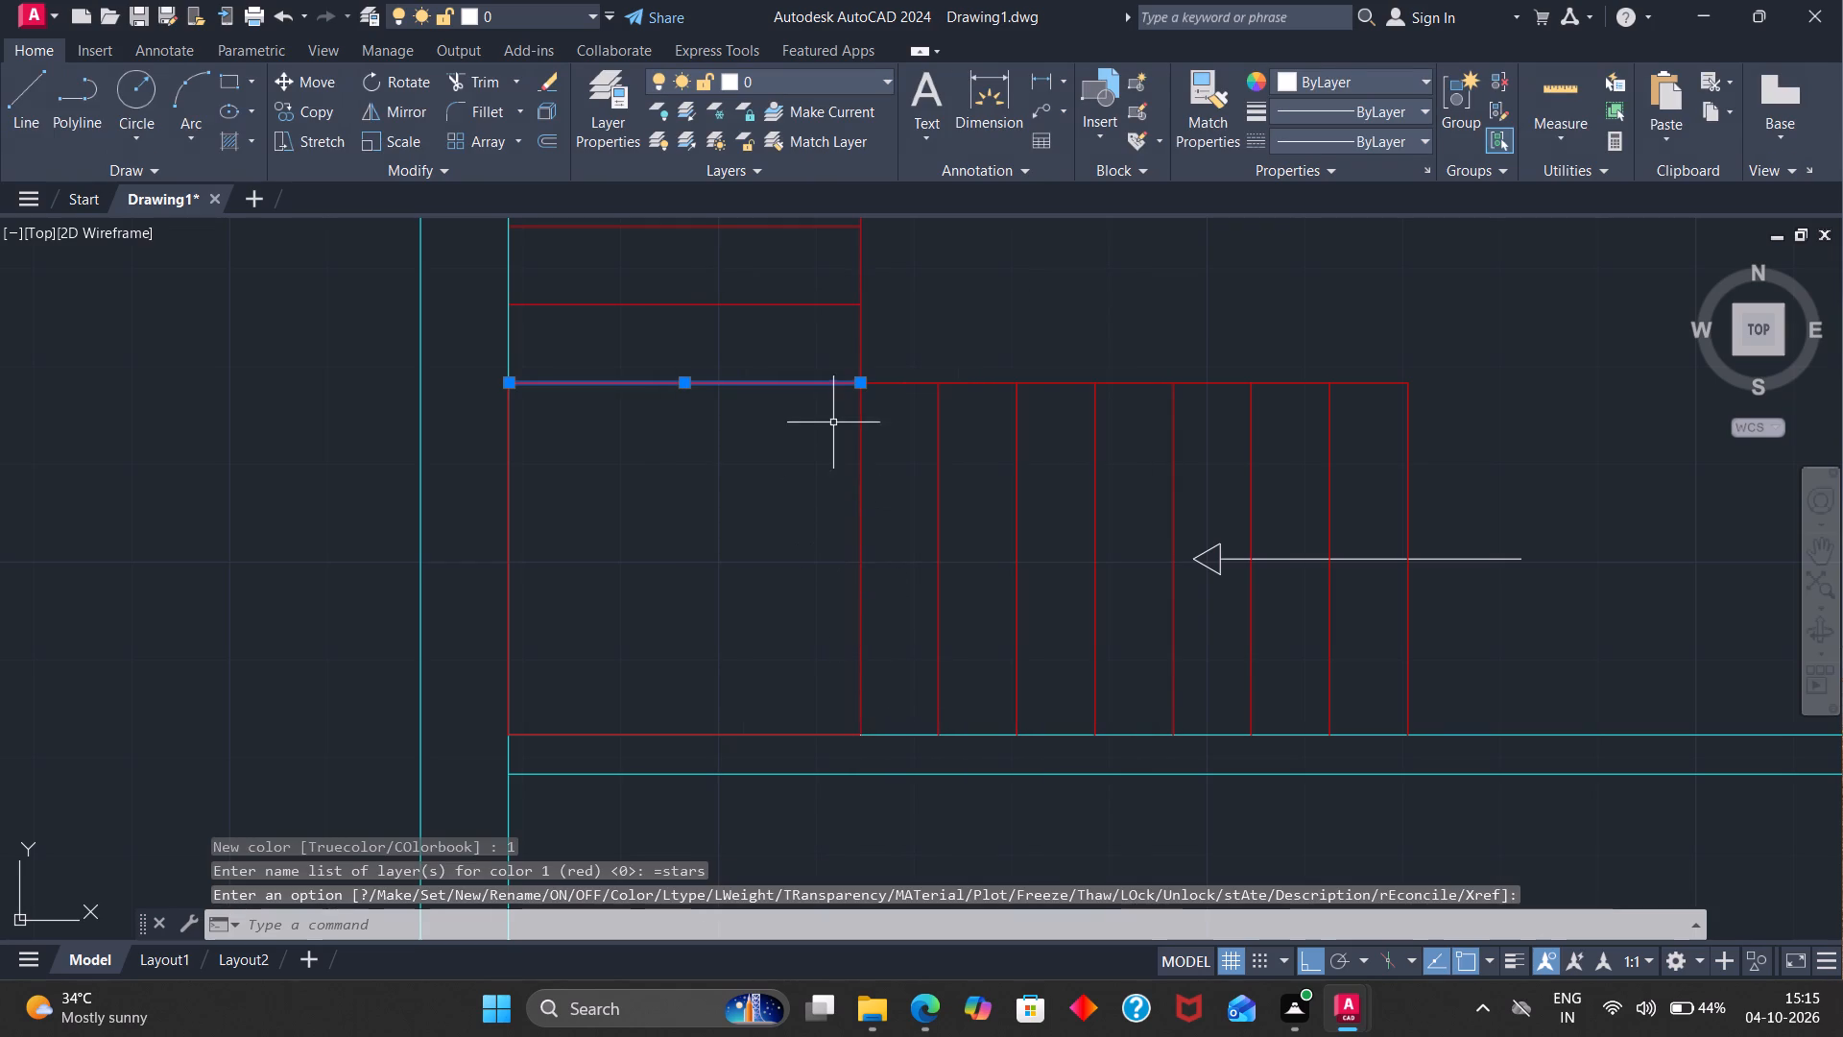
# Group the line between the landing and the upper flight with the rest of the staircase.
pyautogui.click(861, 363)
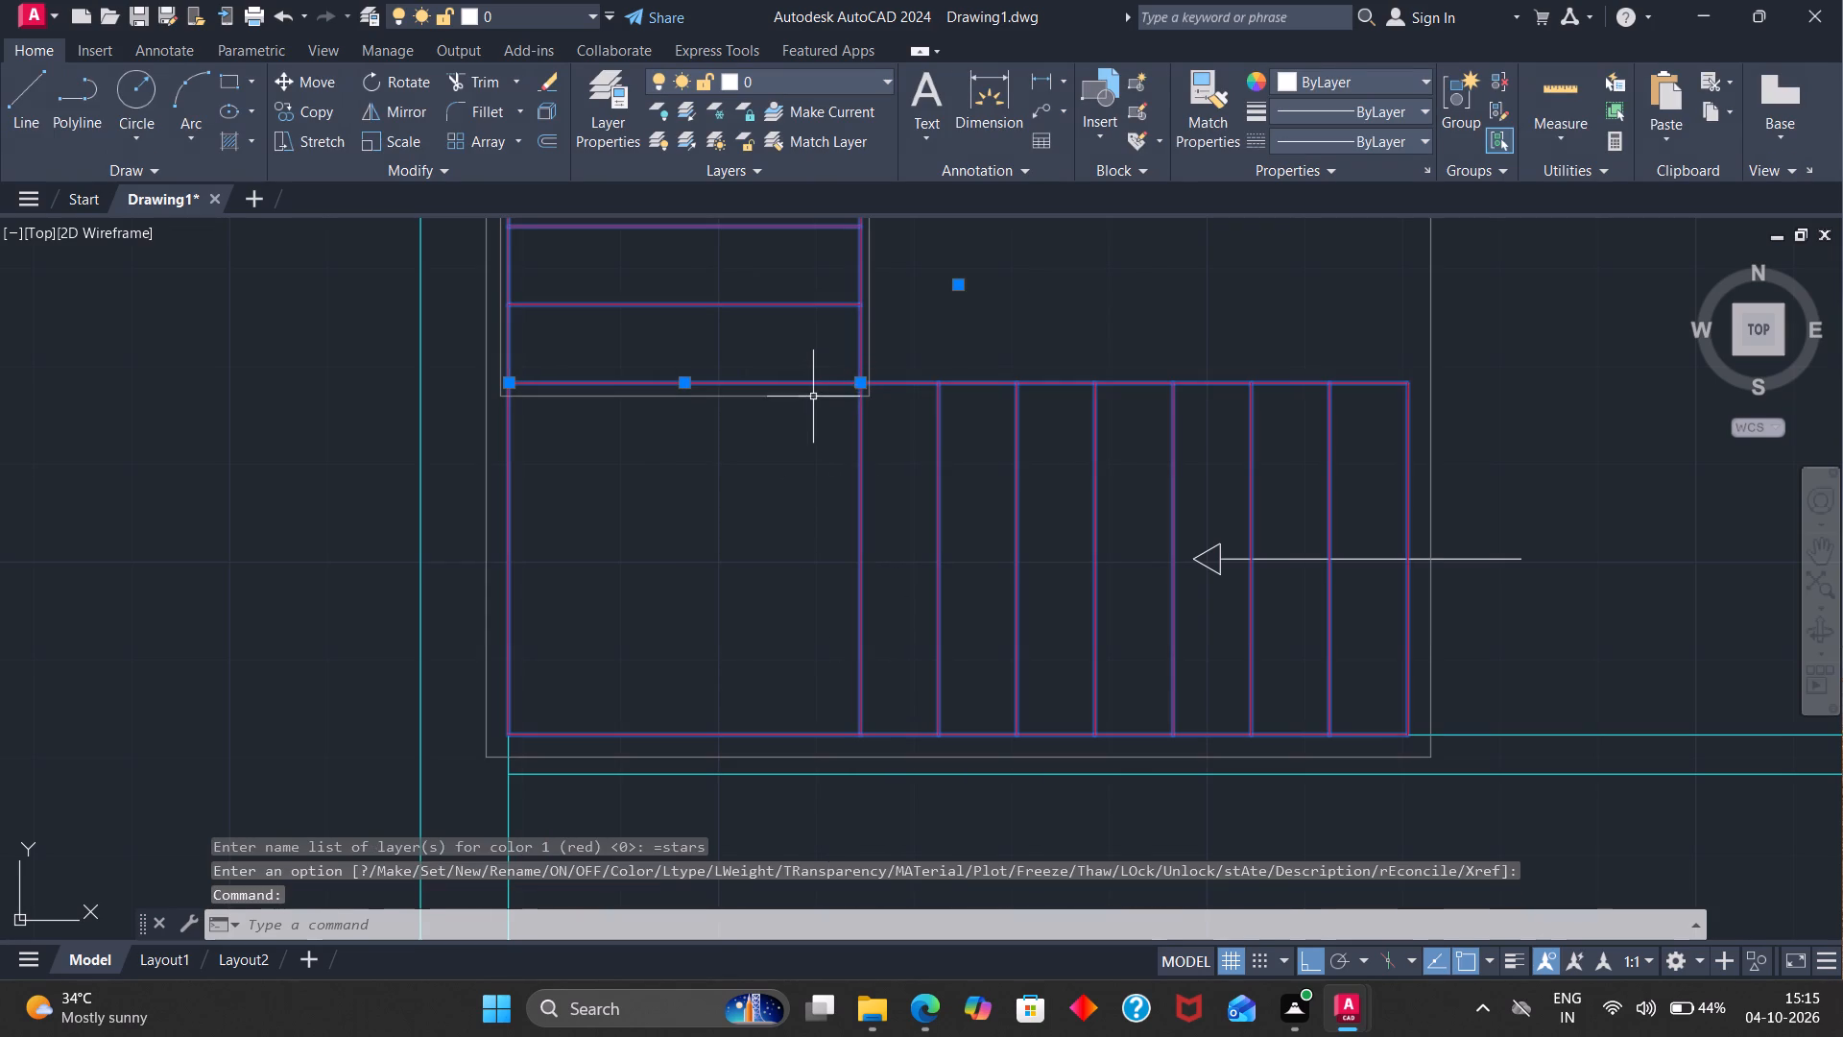
pyautogui.press('g')
pyautogui.press('Return')
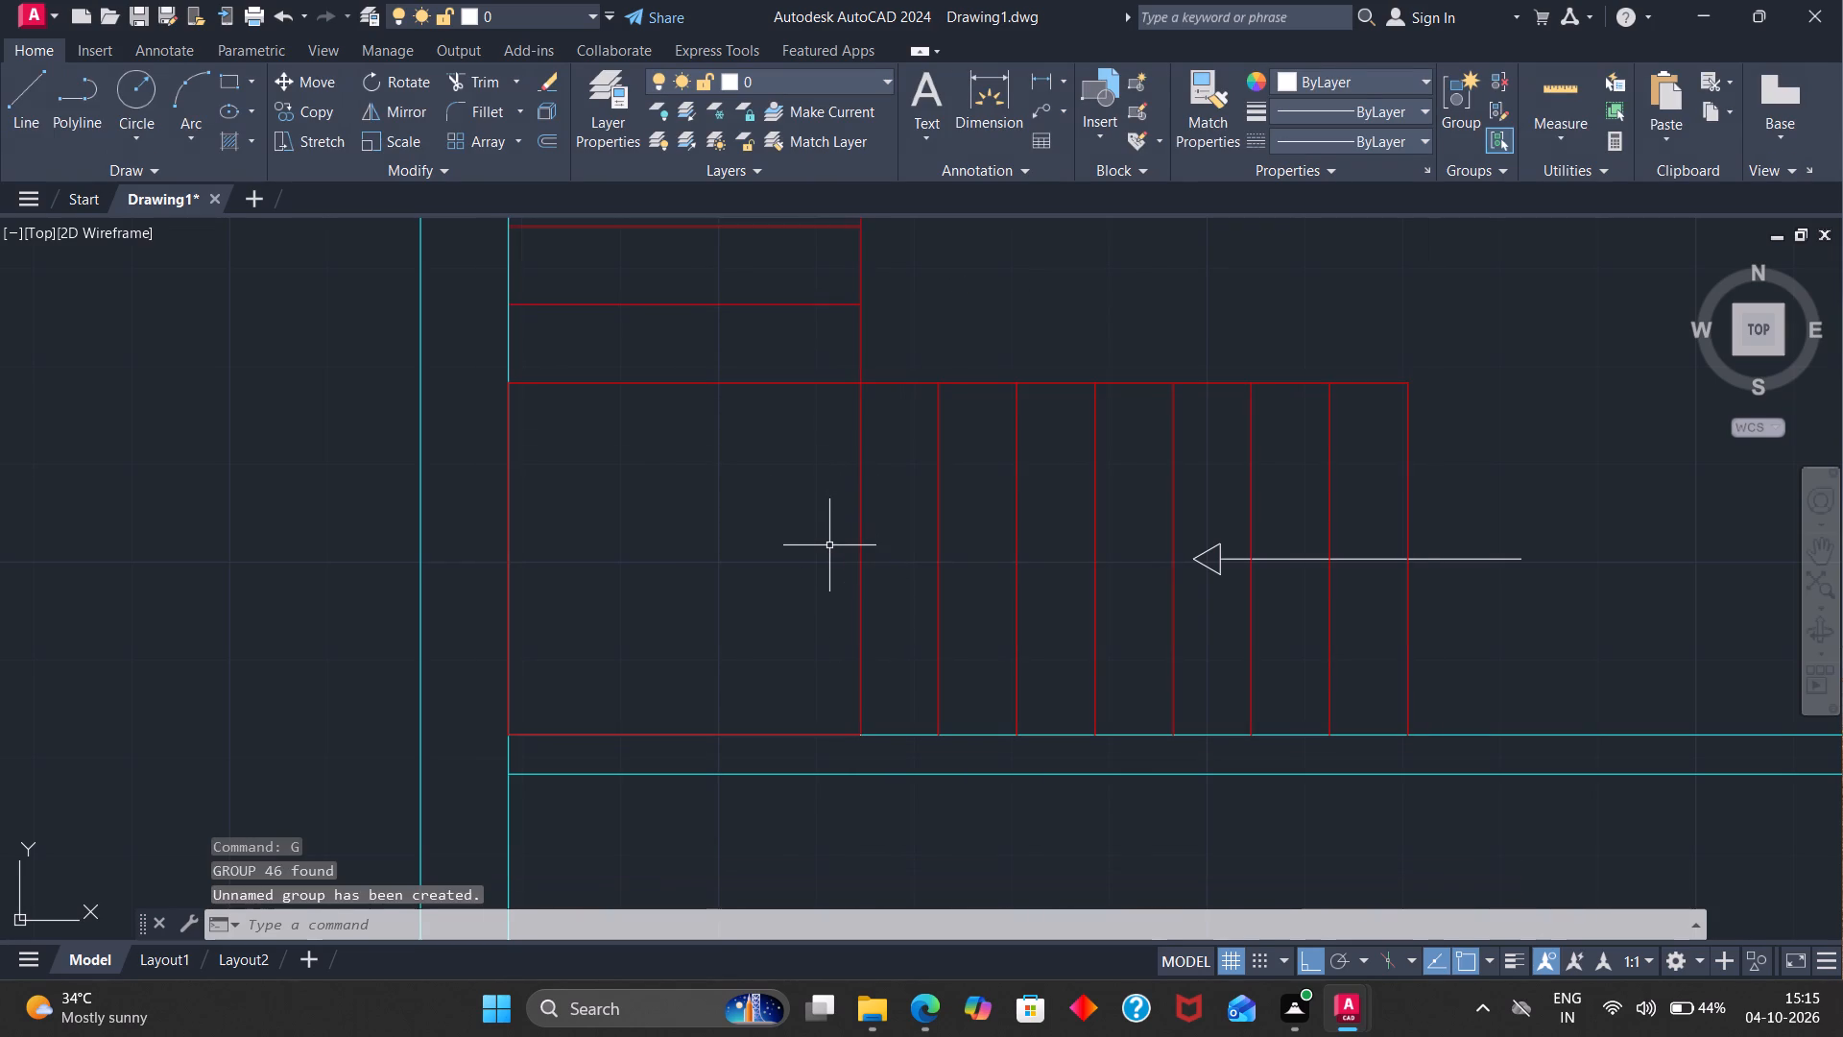
# Trim one tread's segment of the upper flight's left edge where it overlaps the inner face of the left exterior wall.
pyautogui.scroll(-2, 680, 421)
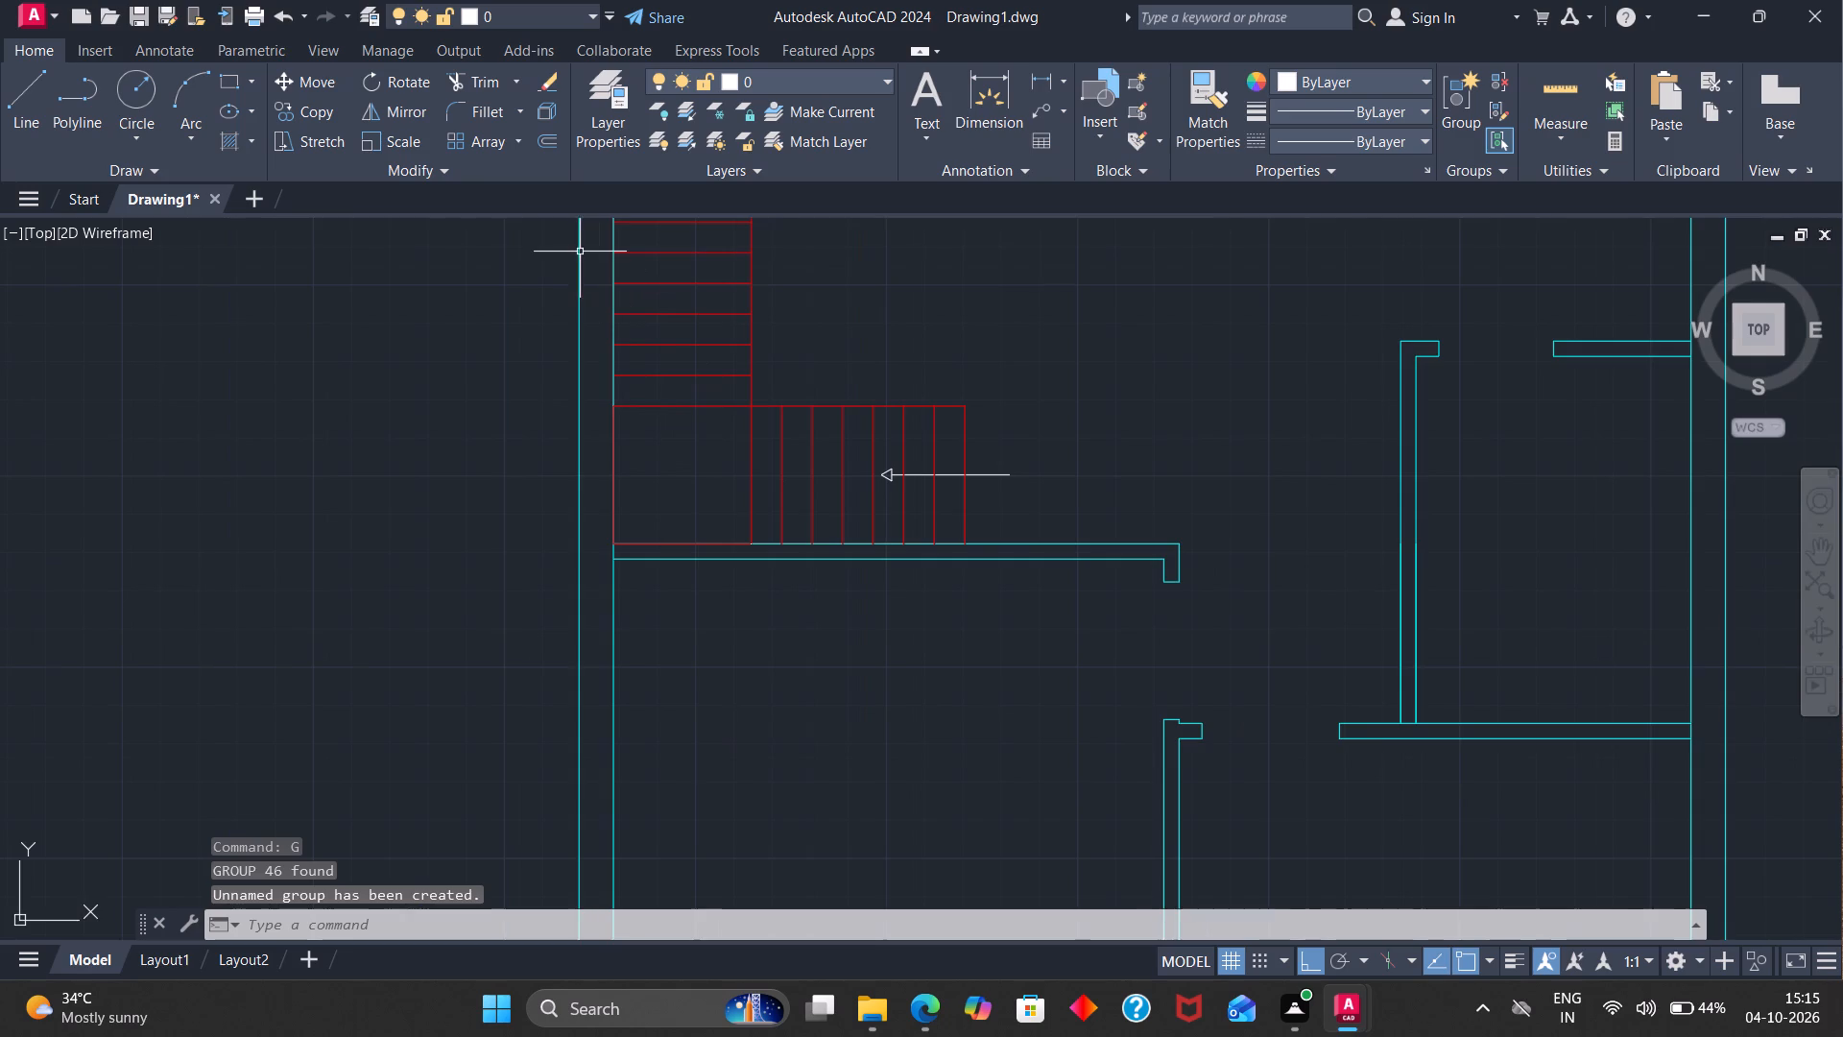
pyautogui.scroll(3, 579, 253)
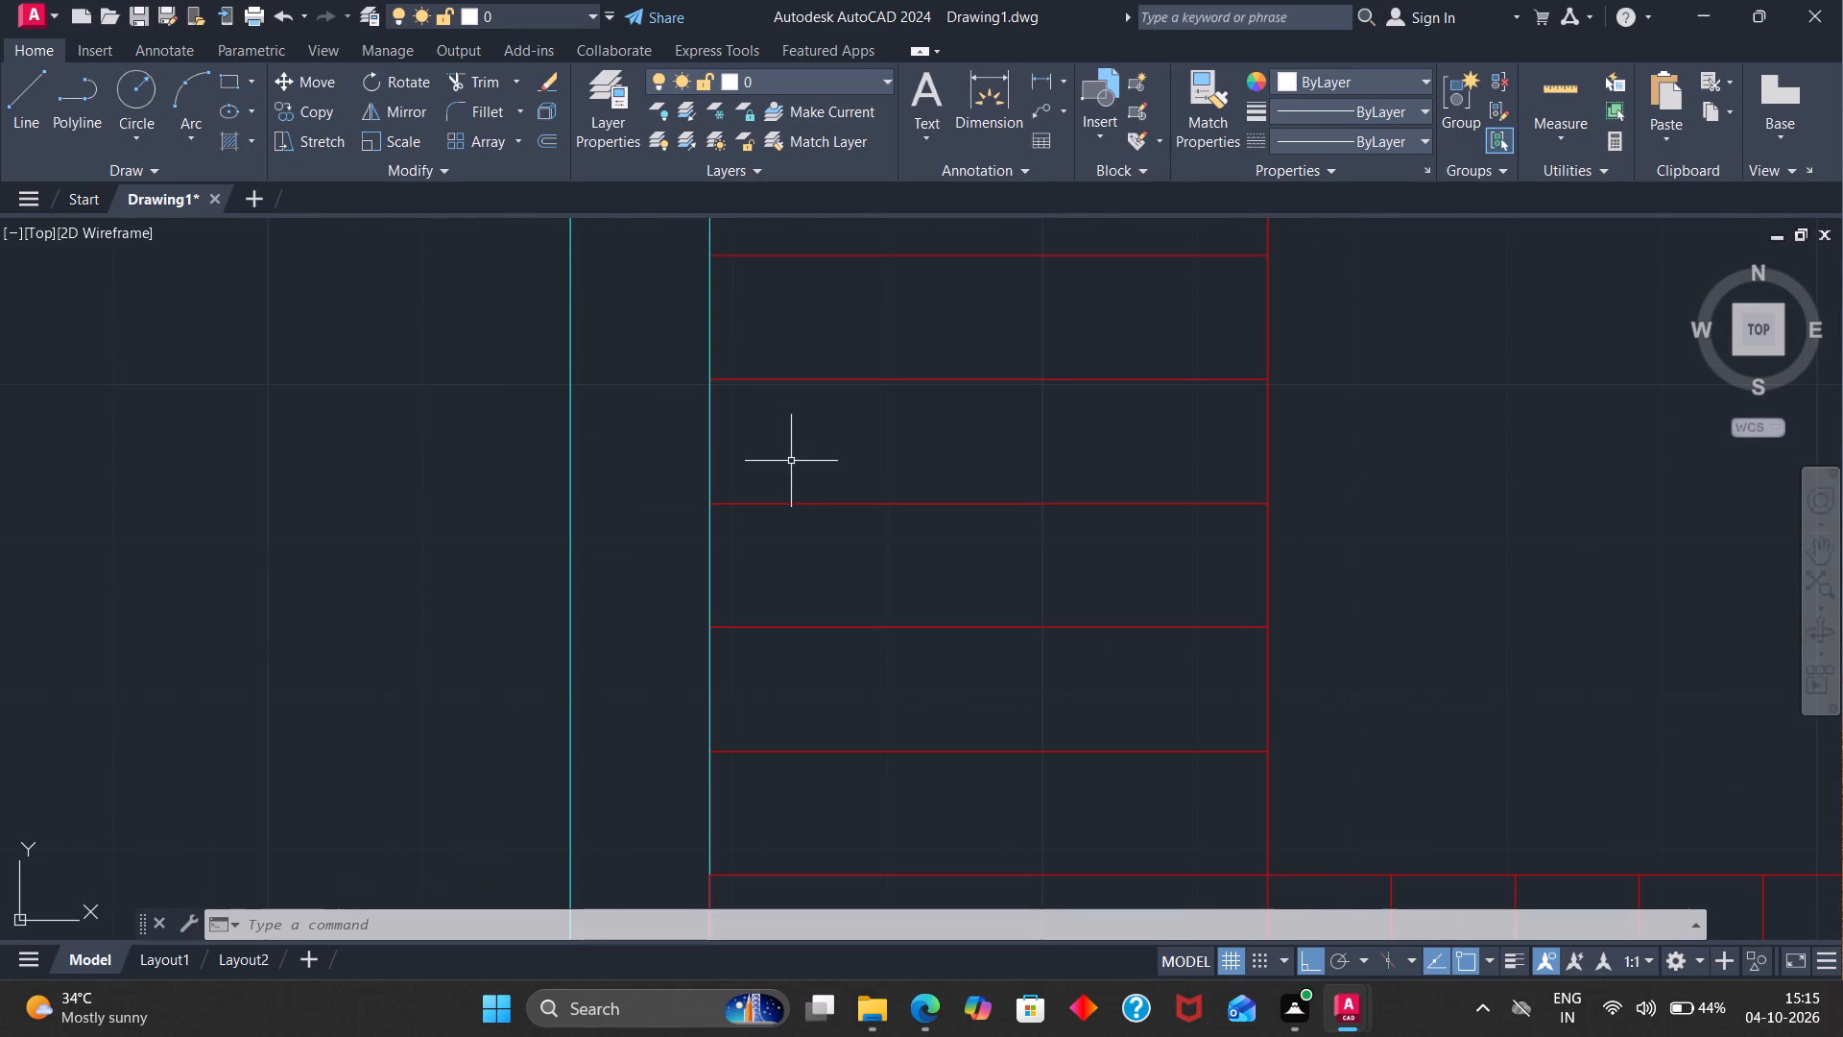
pyautogui.click(499, 87)
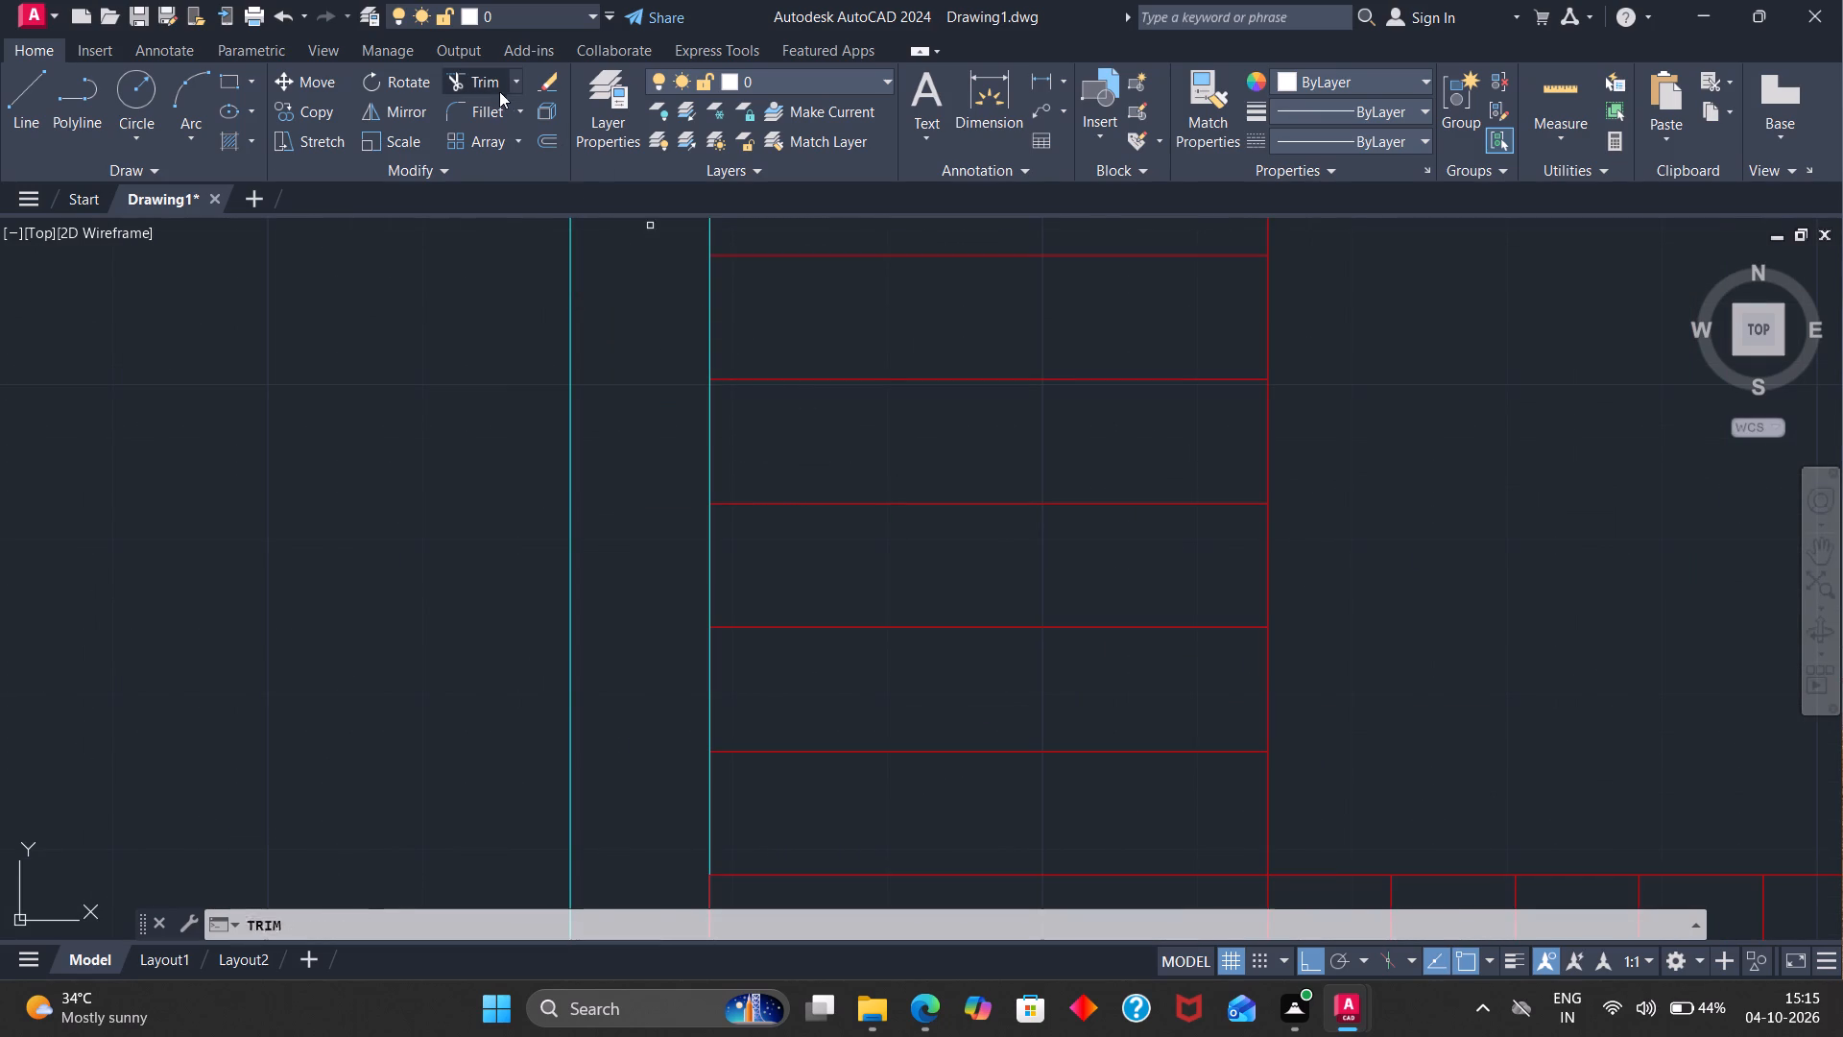
pyautogui.click(706, 424)
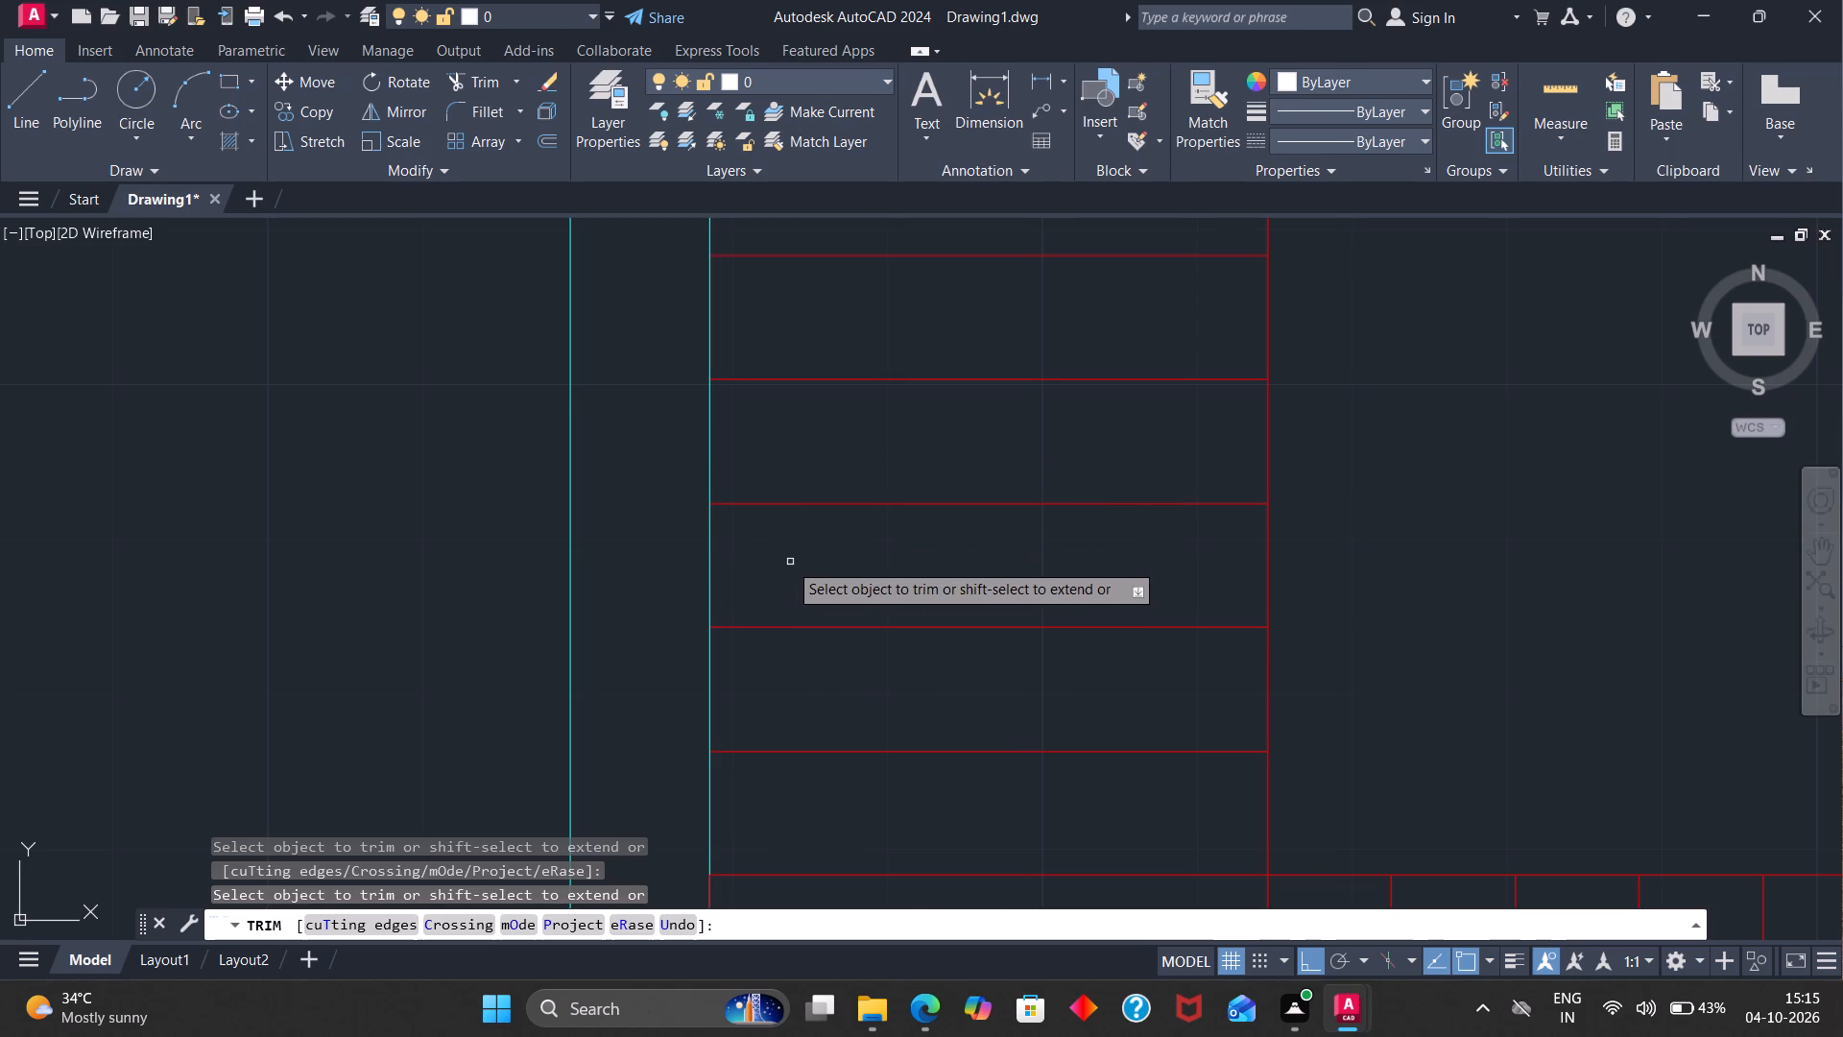
pyautogui.press('Escape')
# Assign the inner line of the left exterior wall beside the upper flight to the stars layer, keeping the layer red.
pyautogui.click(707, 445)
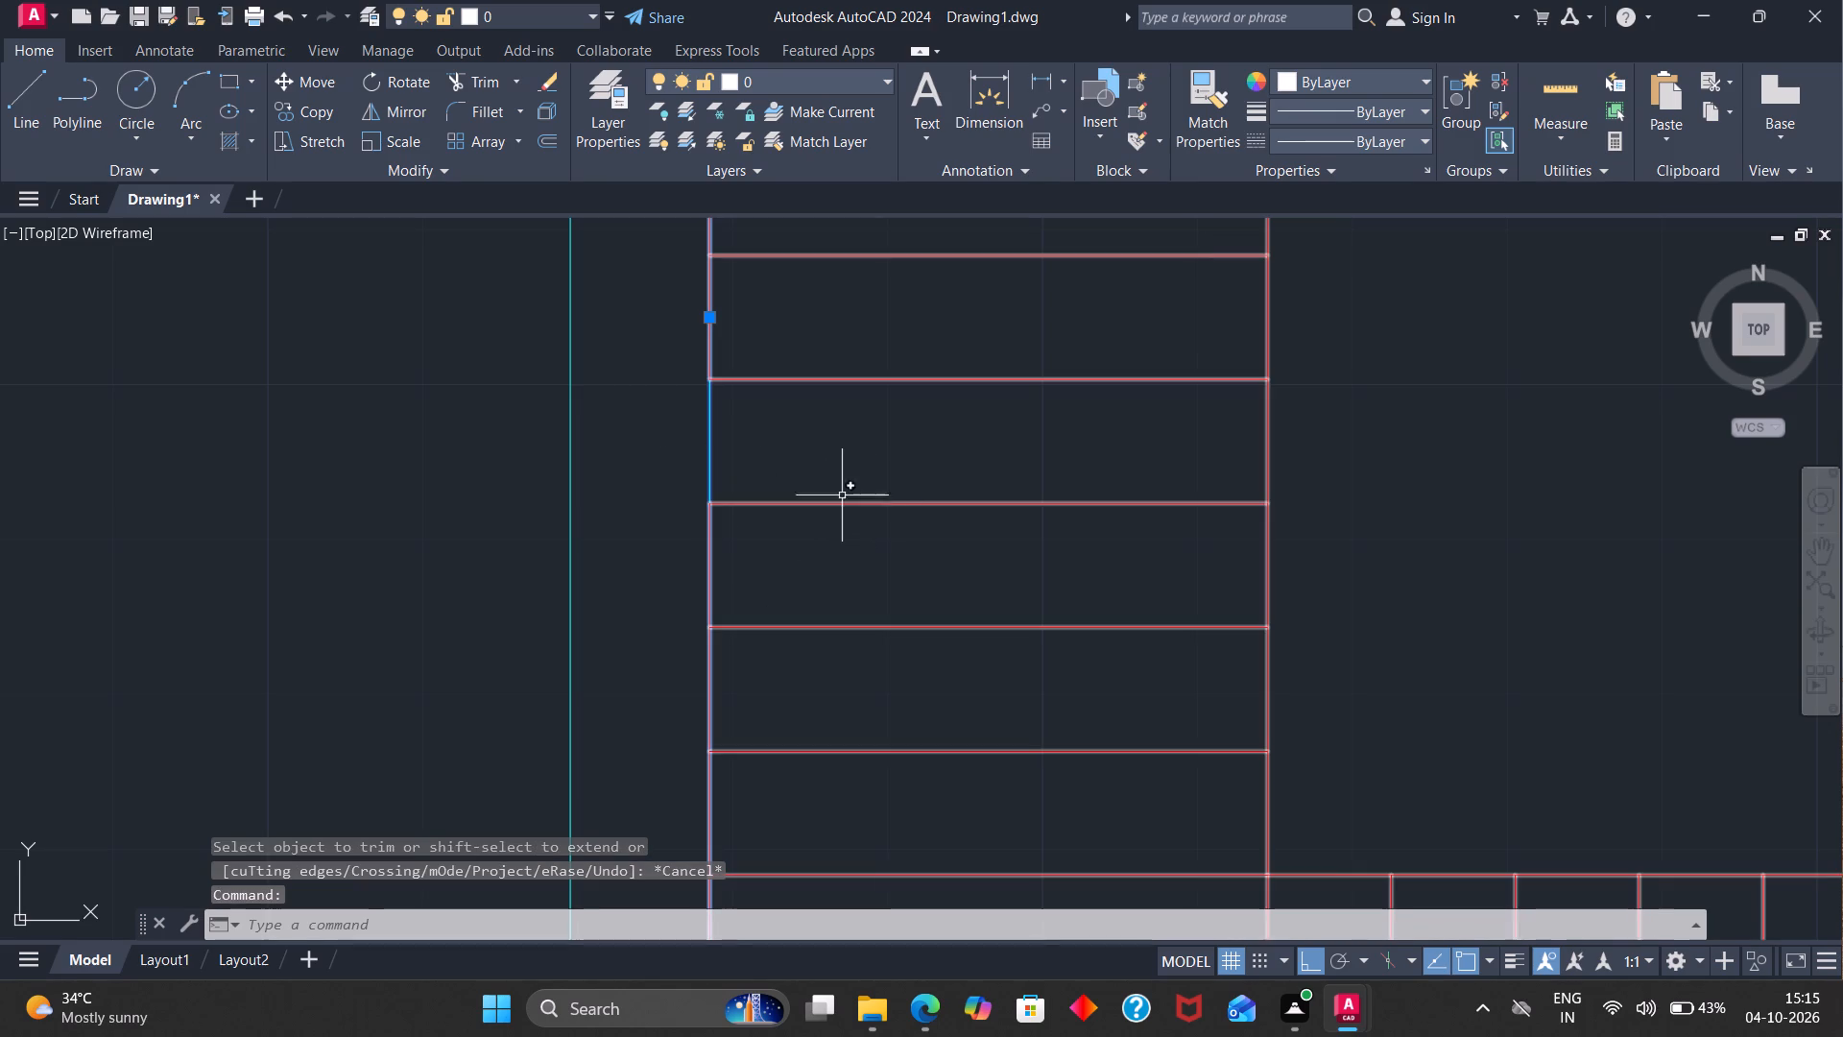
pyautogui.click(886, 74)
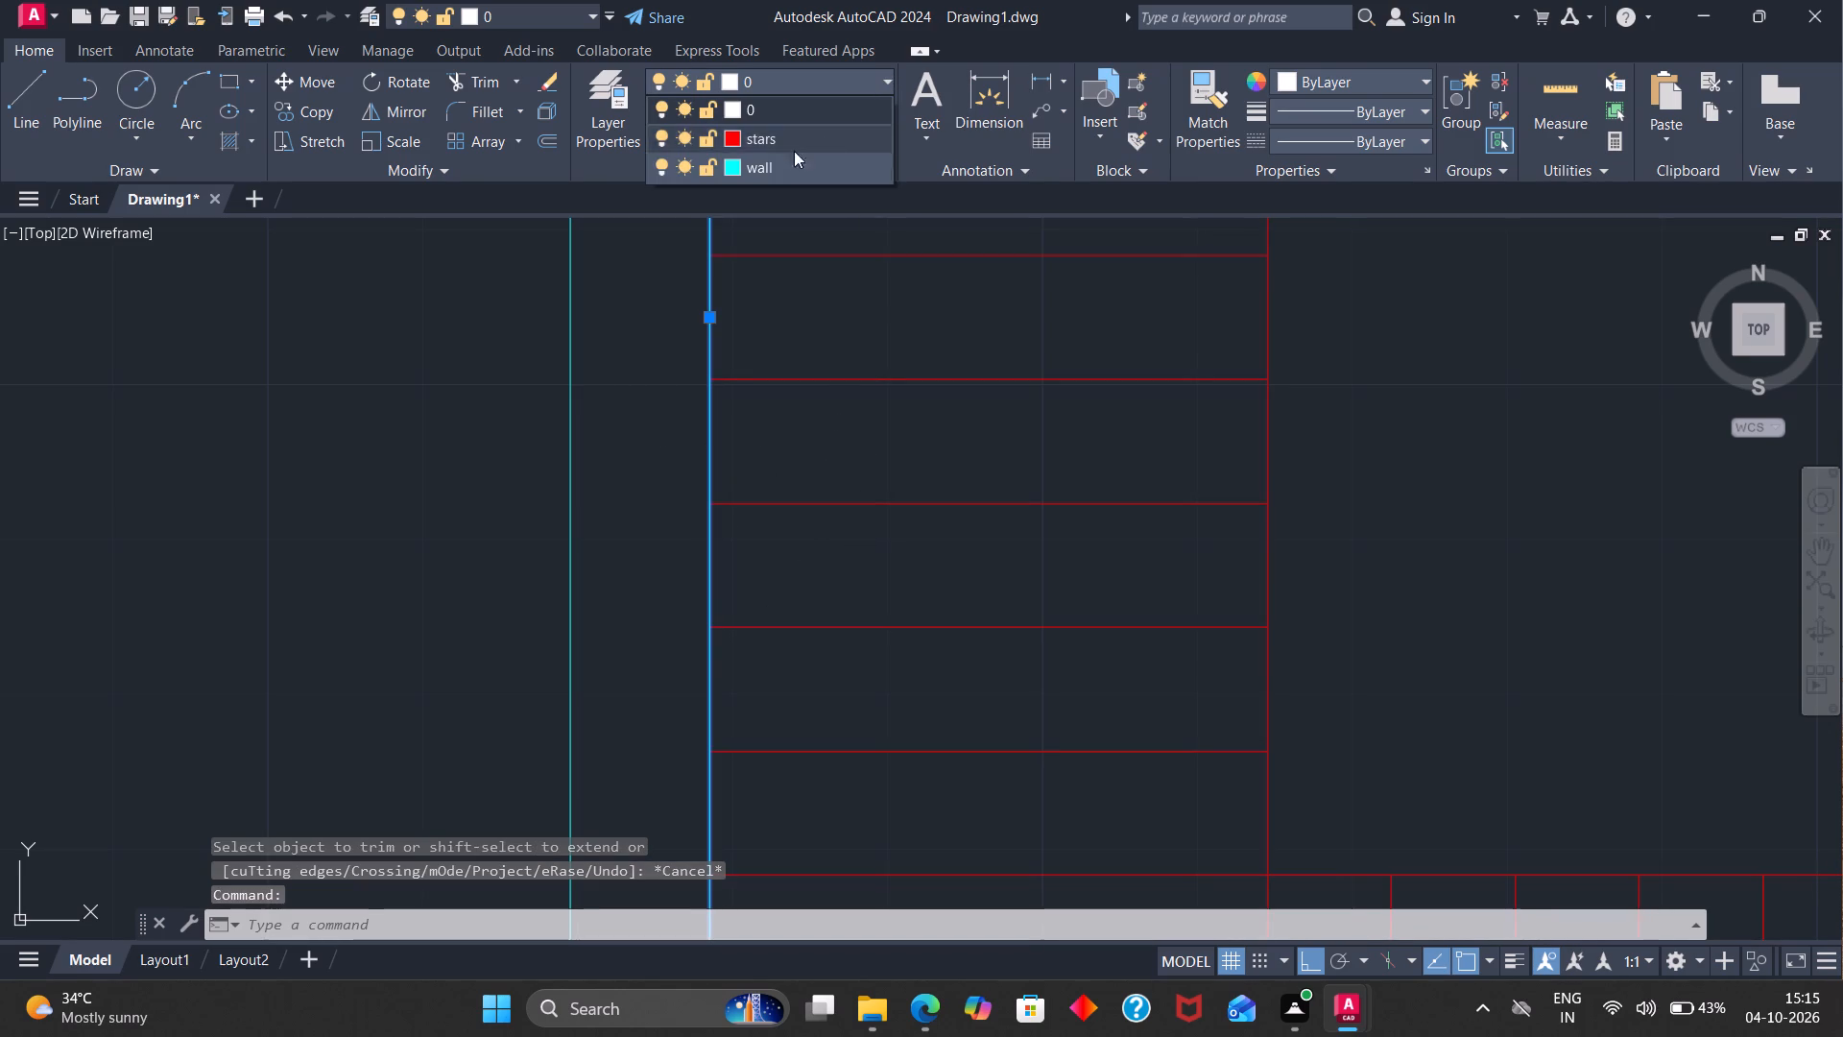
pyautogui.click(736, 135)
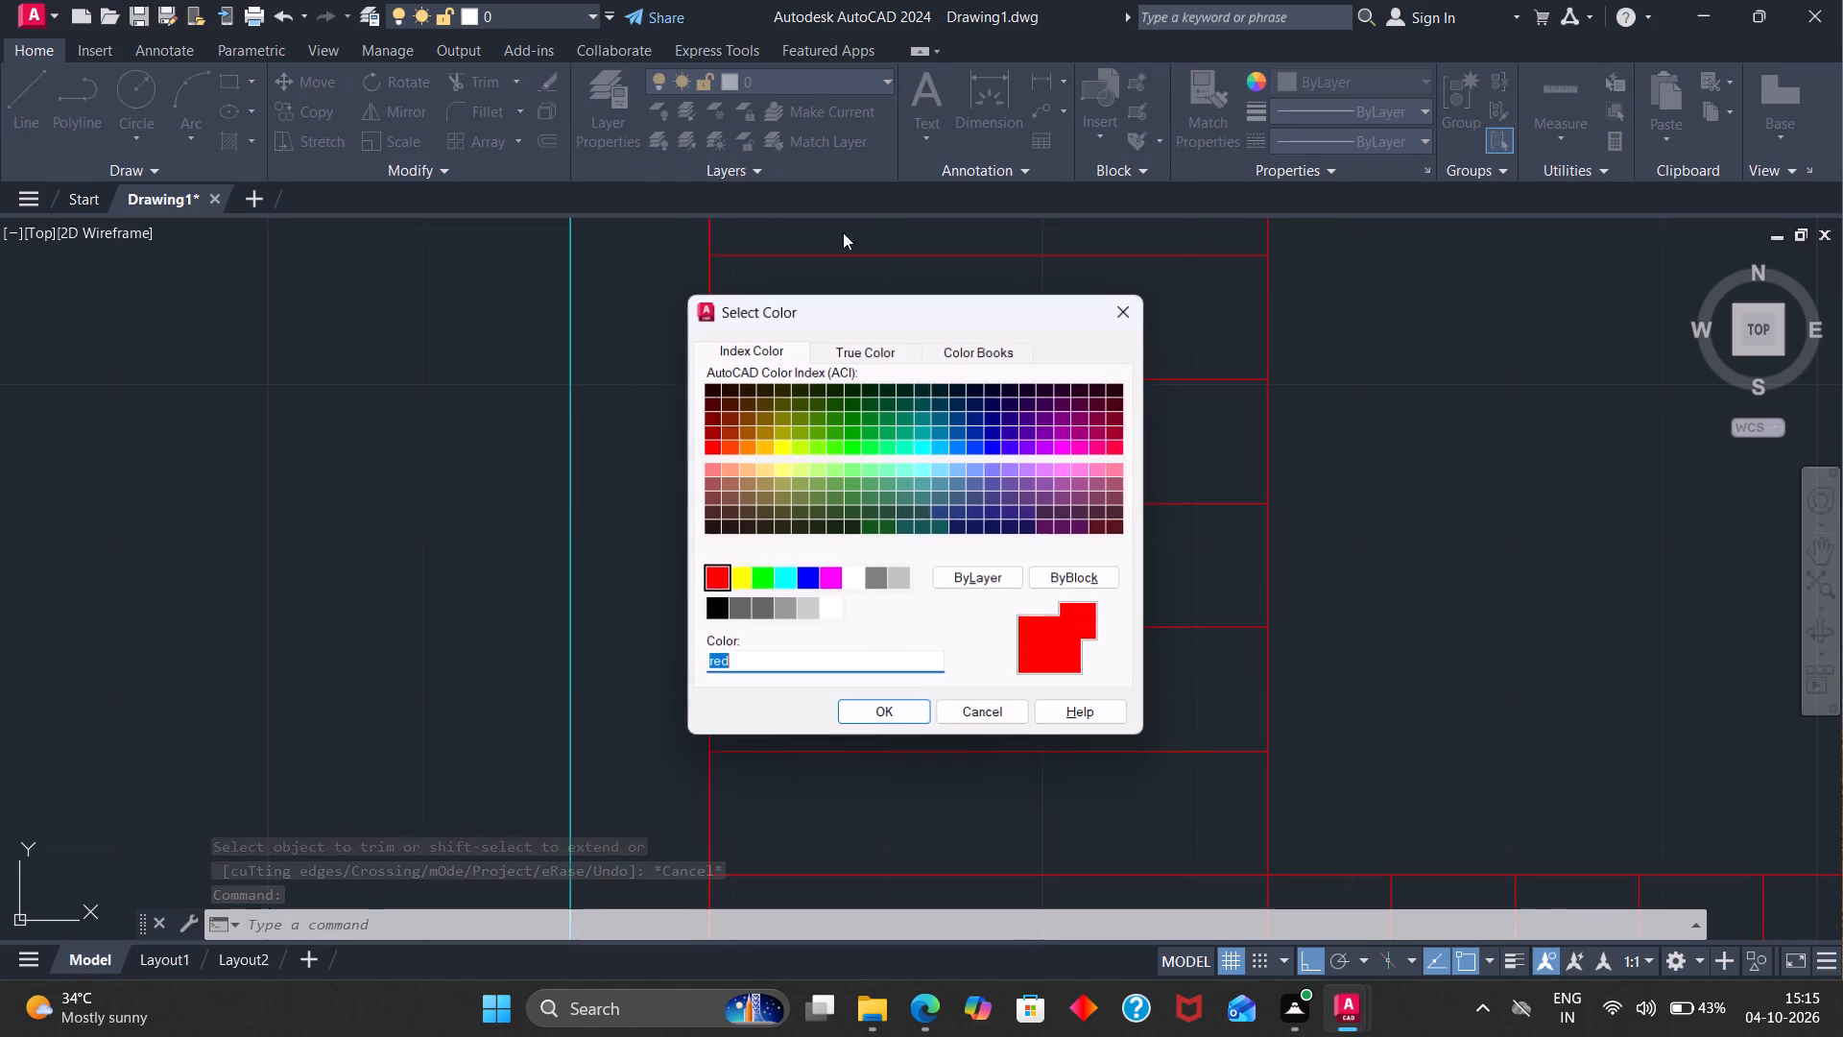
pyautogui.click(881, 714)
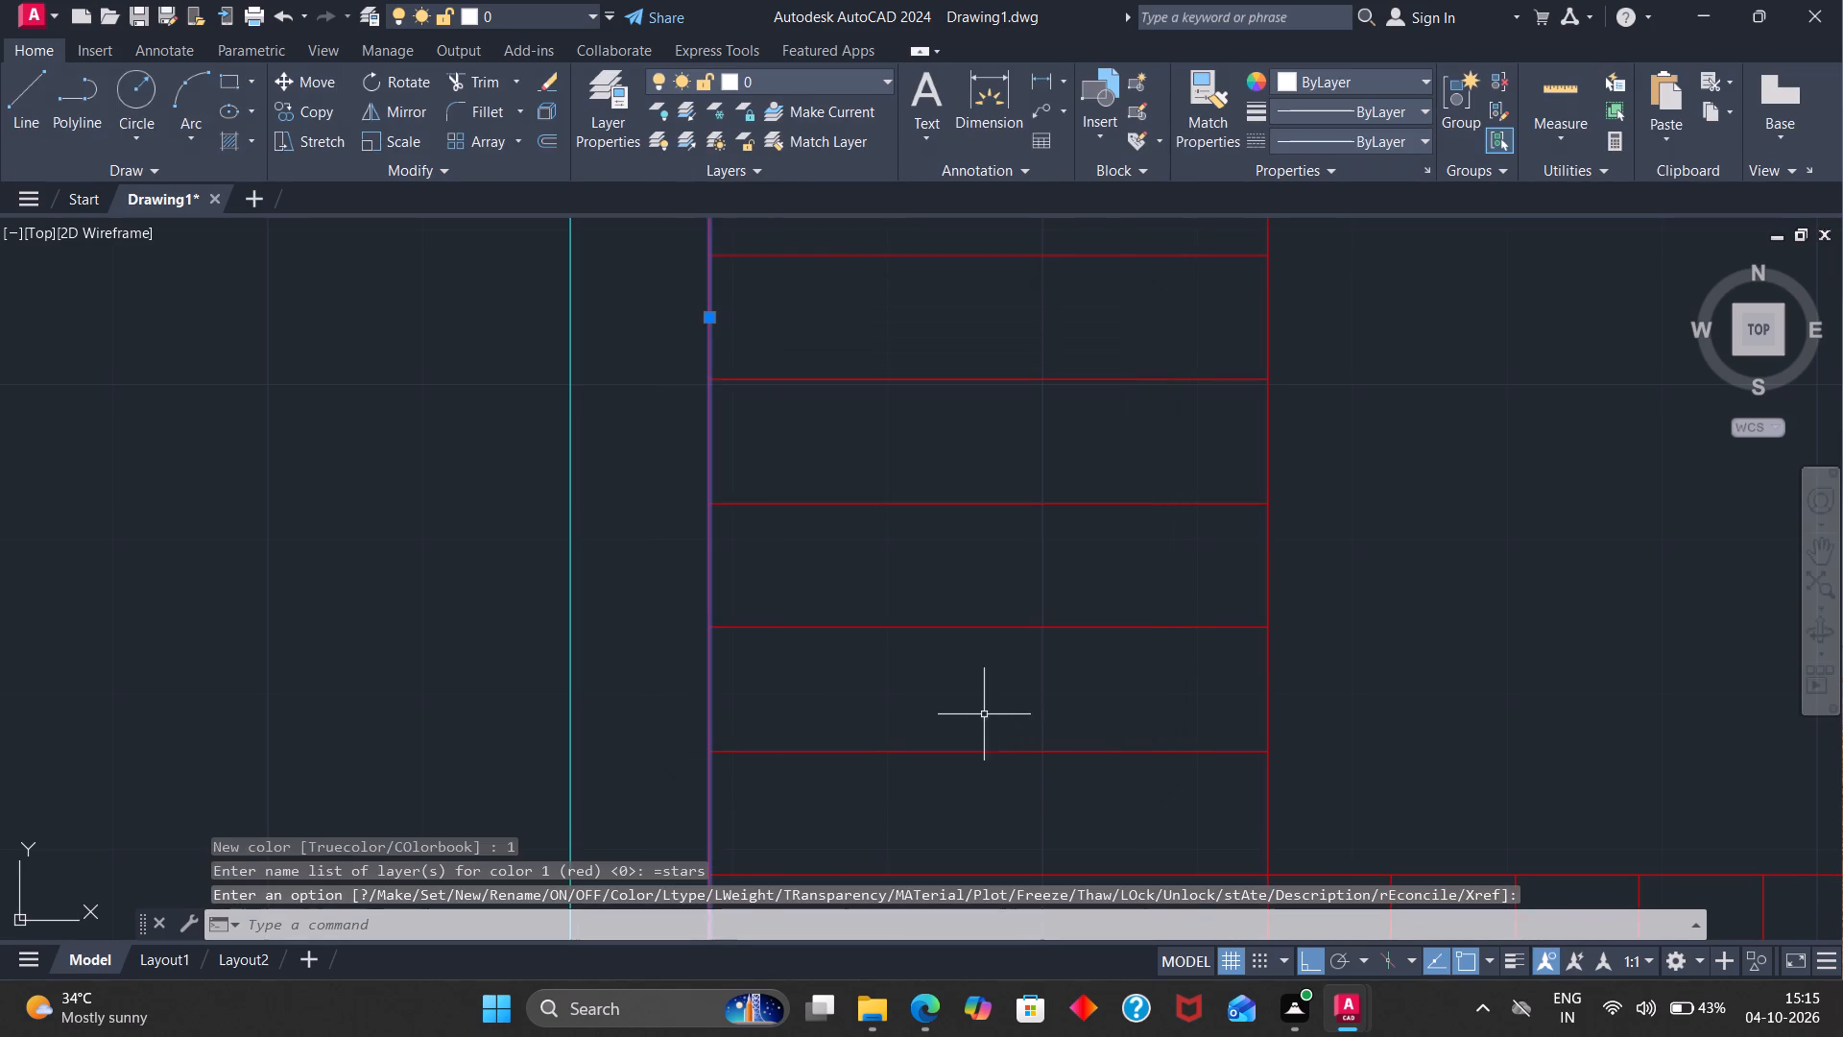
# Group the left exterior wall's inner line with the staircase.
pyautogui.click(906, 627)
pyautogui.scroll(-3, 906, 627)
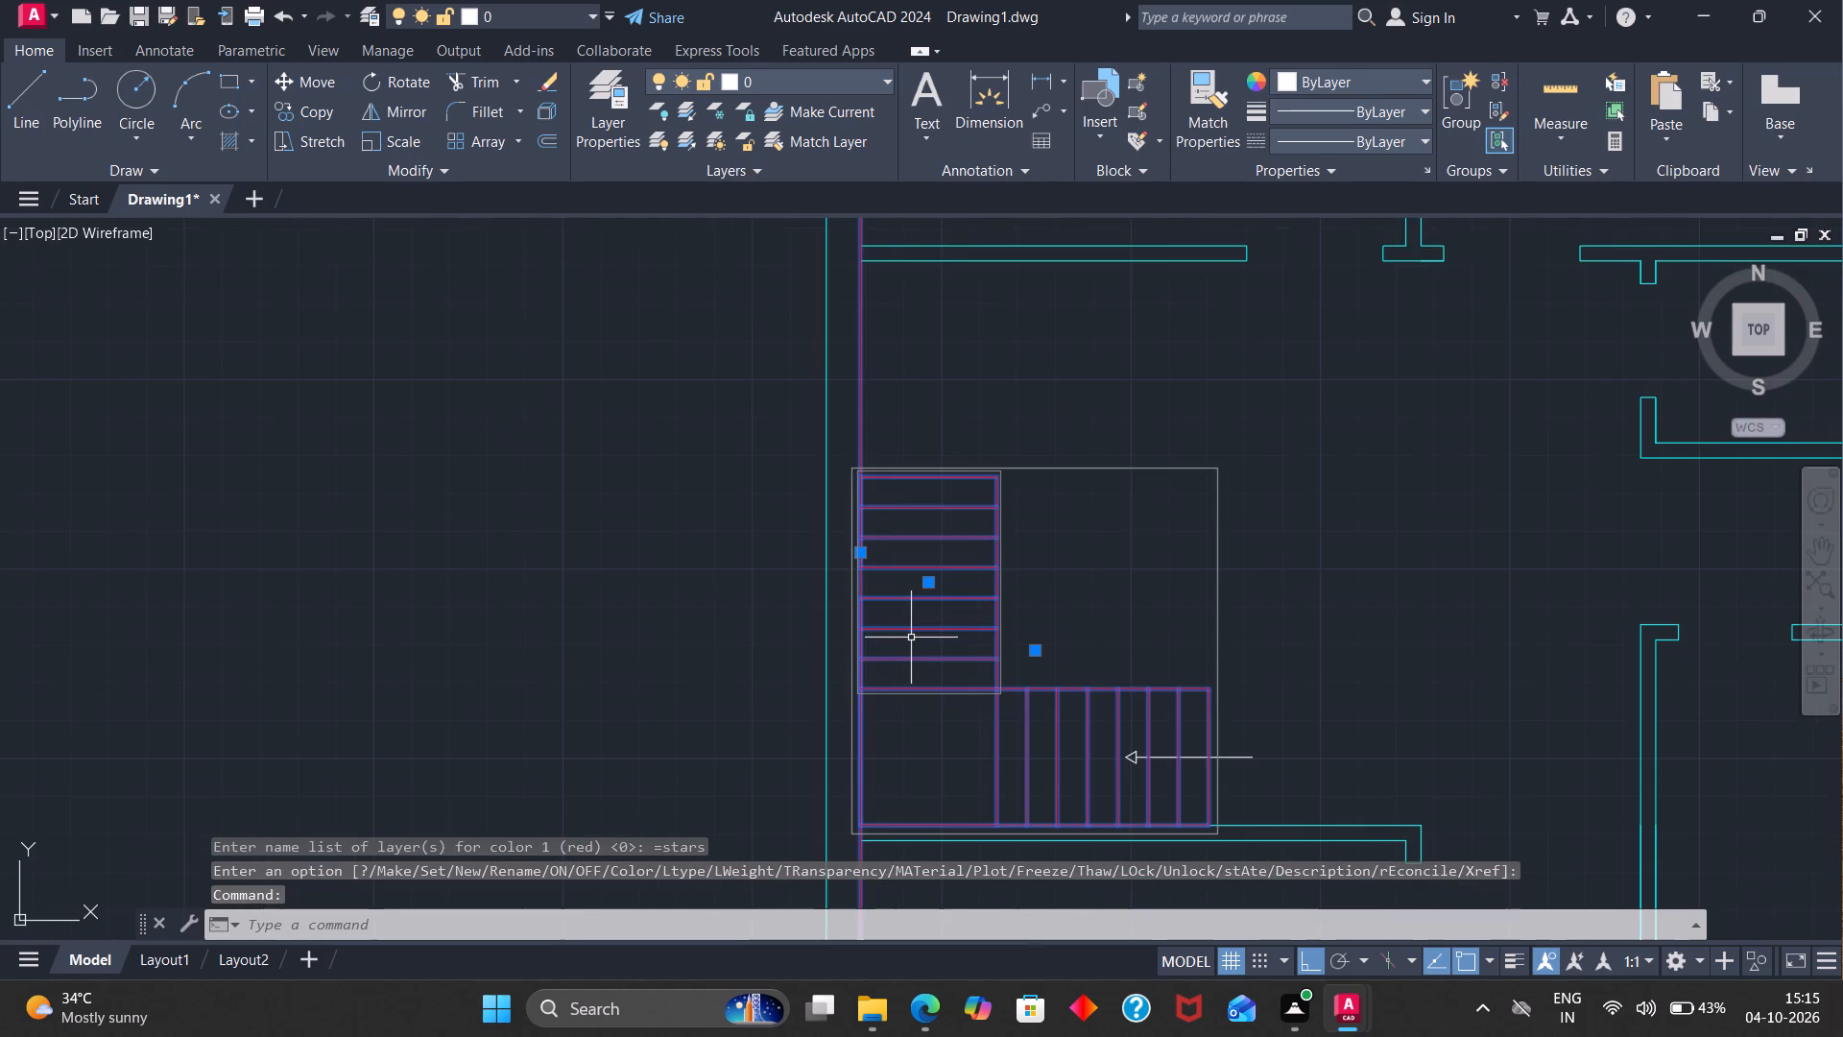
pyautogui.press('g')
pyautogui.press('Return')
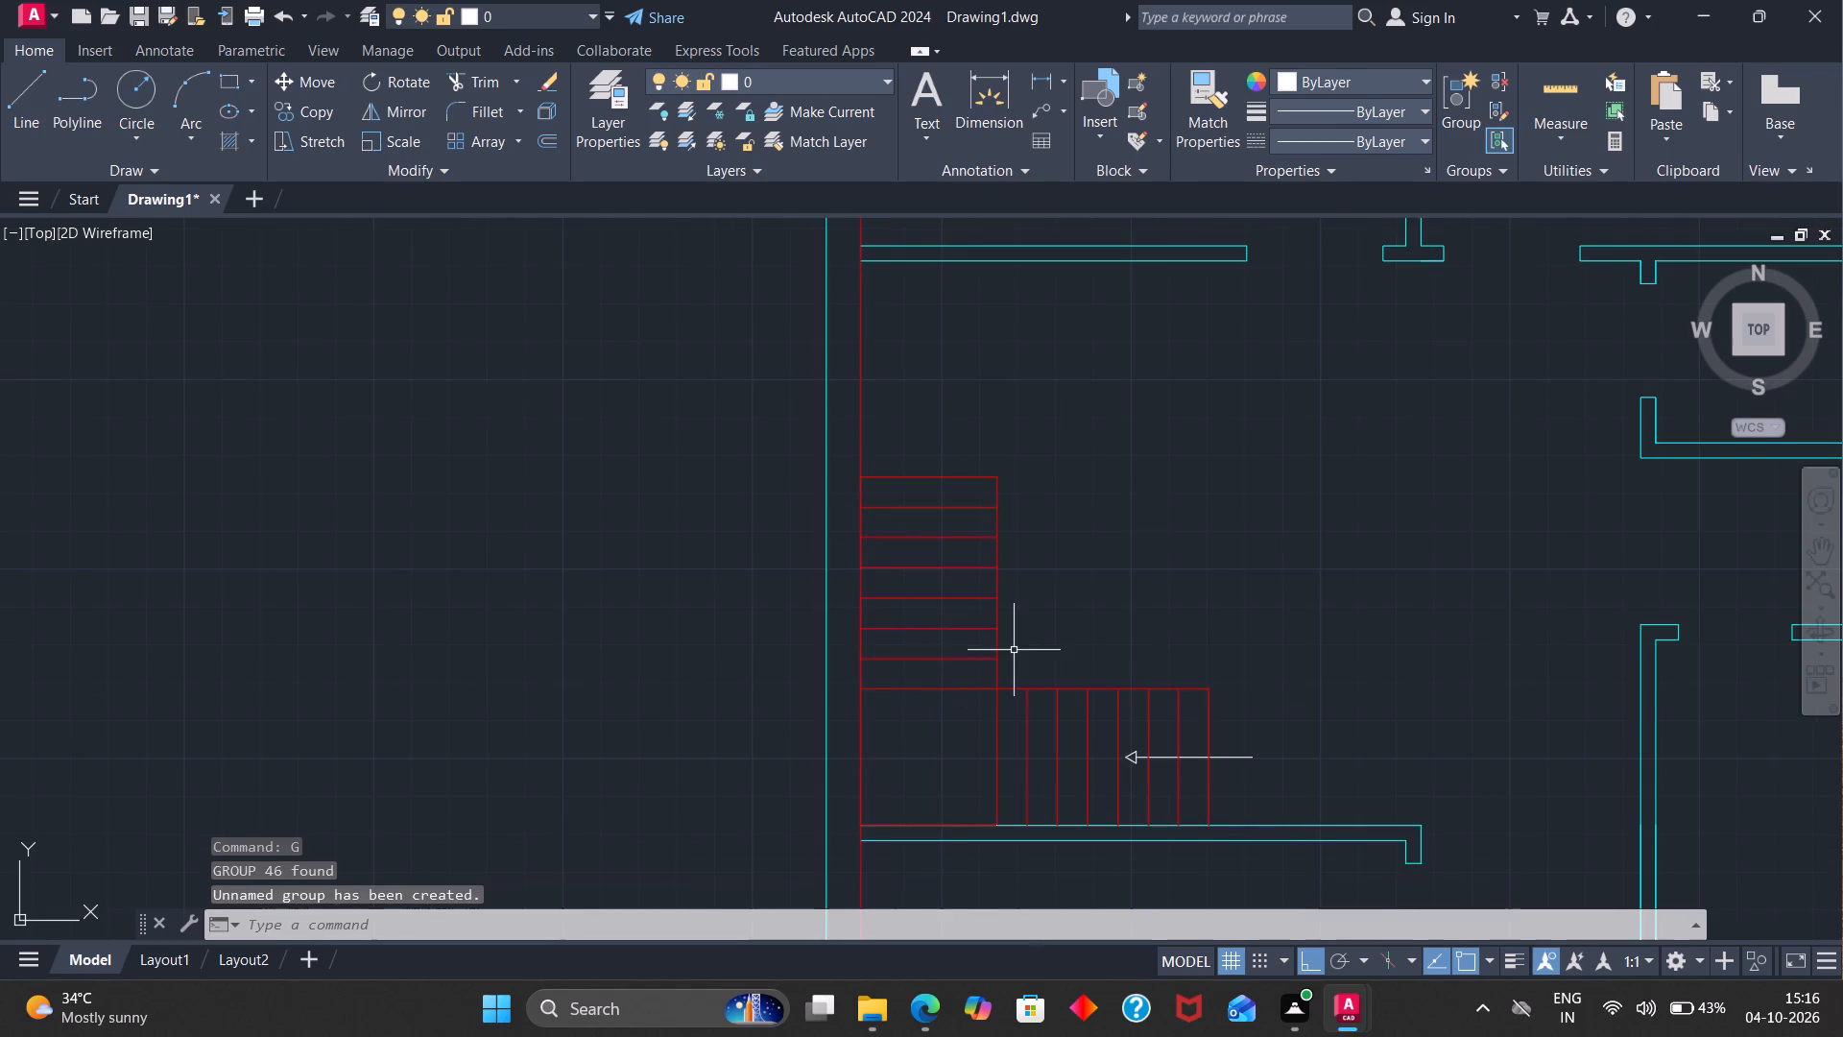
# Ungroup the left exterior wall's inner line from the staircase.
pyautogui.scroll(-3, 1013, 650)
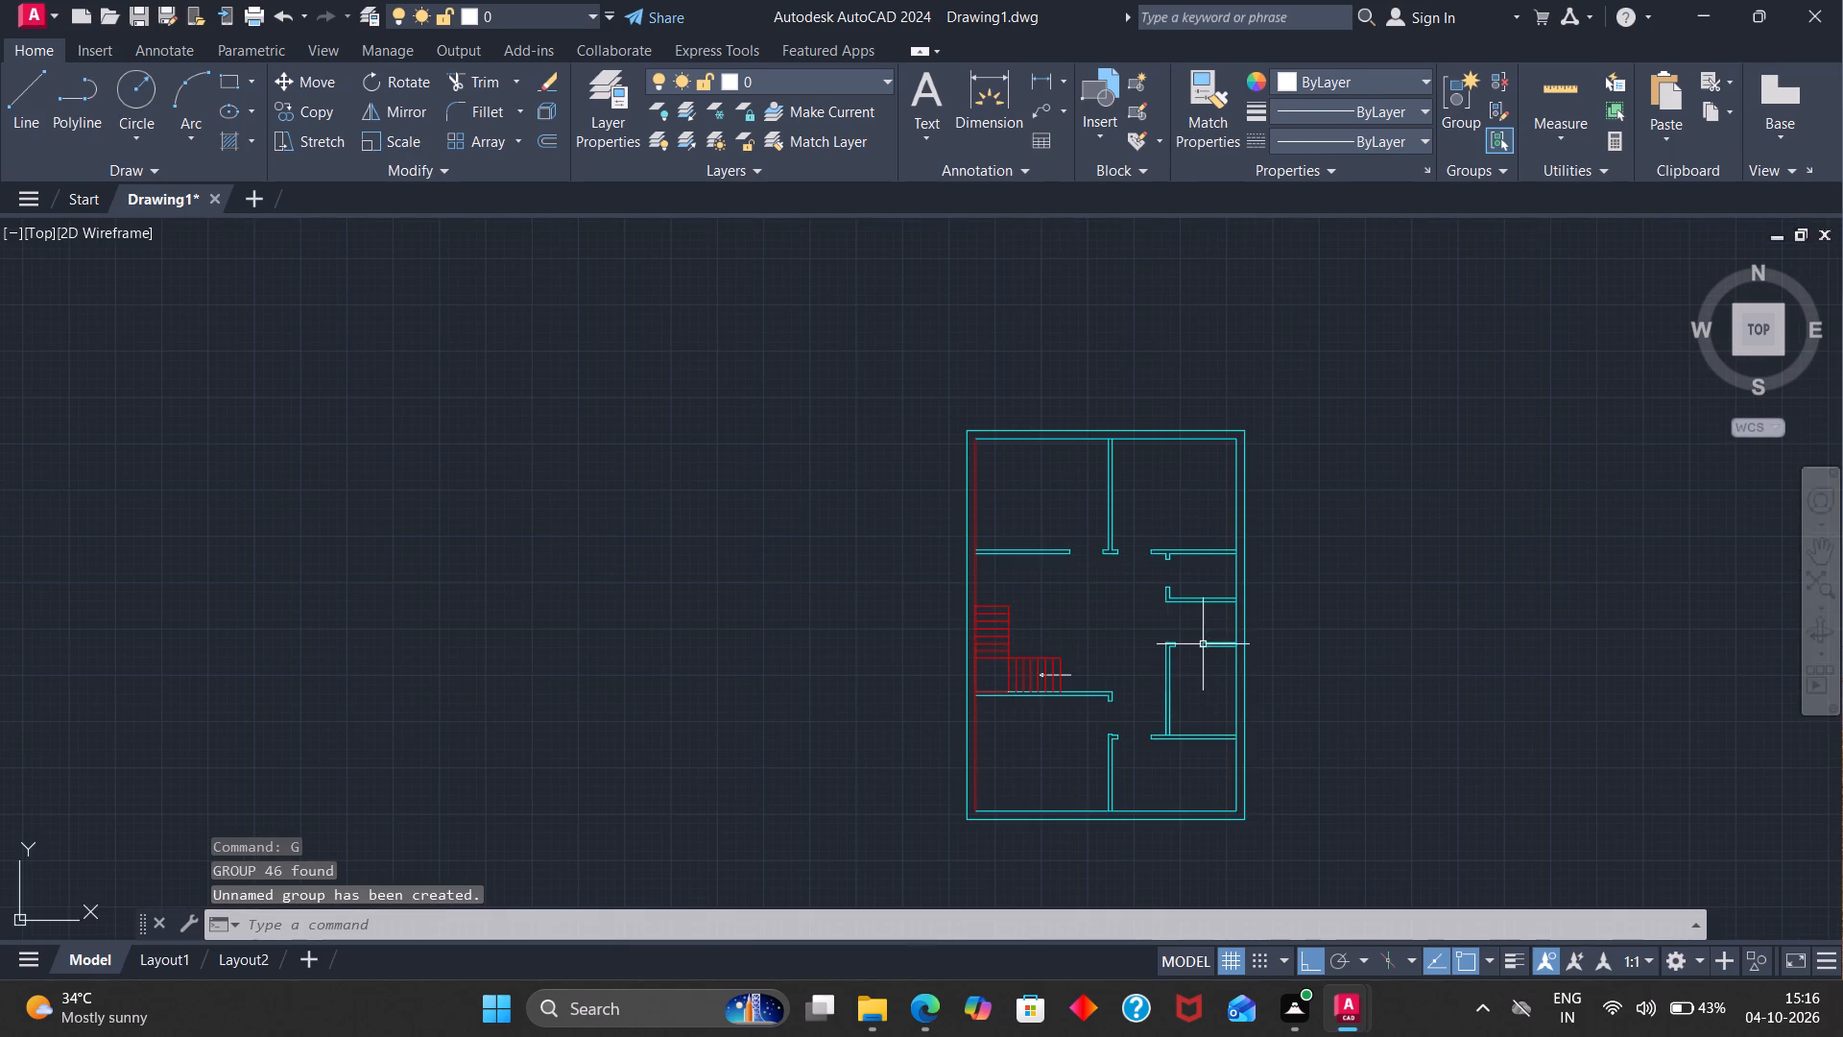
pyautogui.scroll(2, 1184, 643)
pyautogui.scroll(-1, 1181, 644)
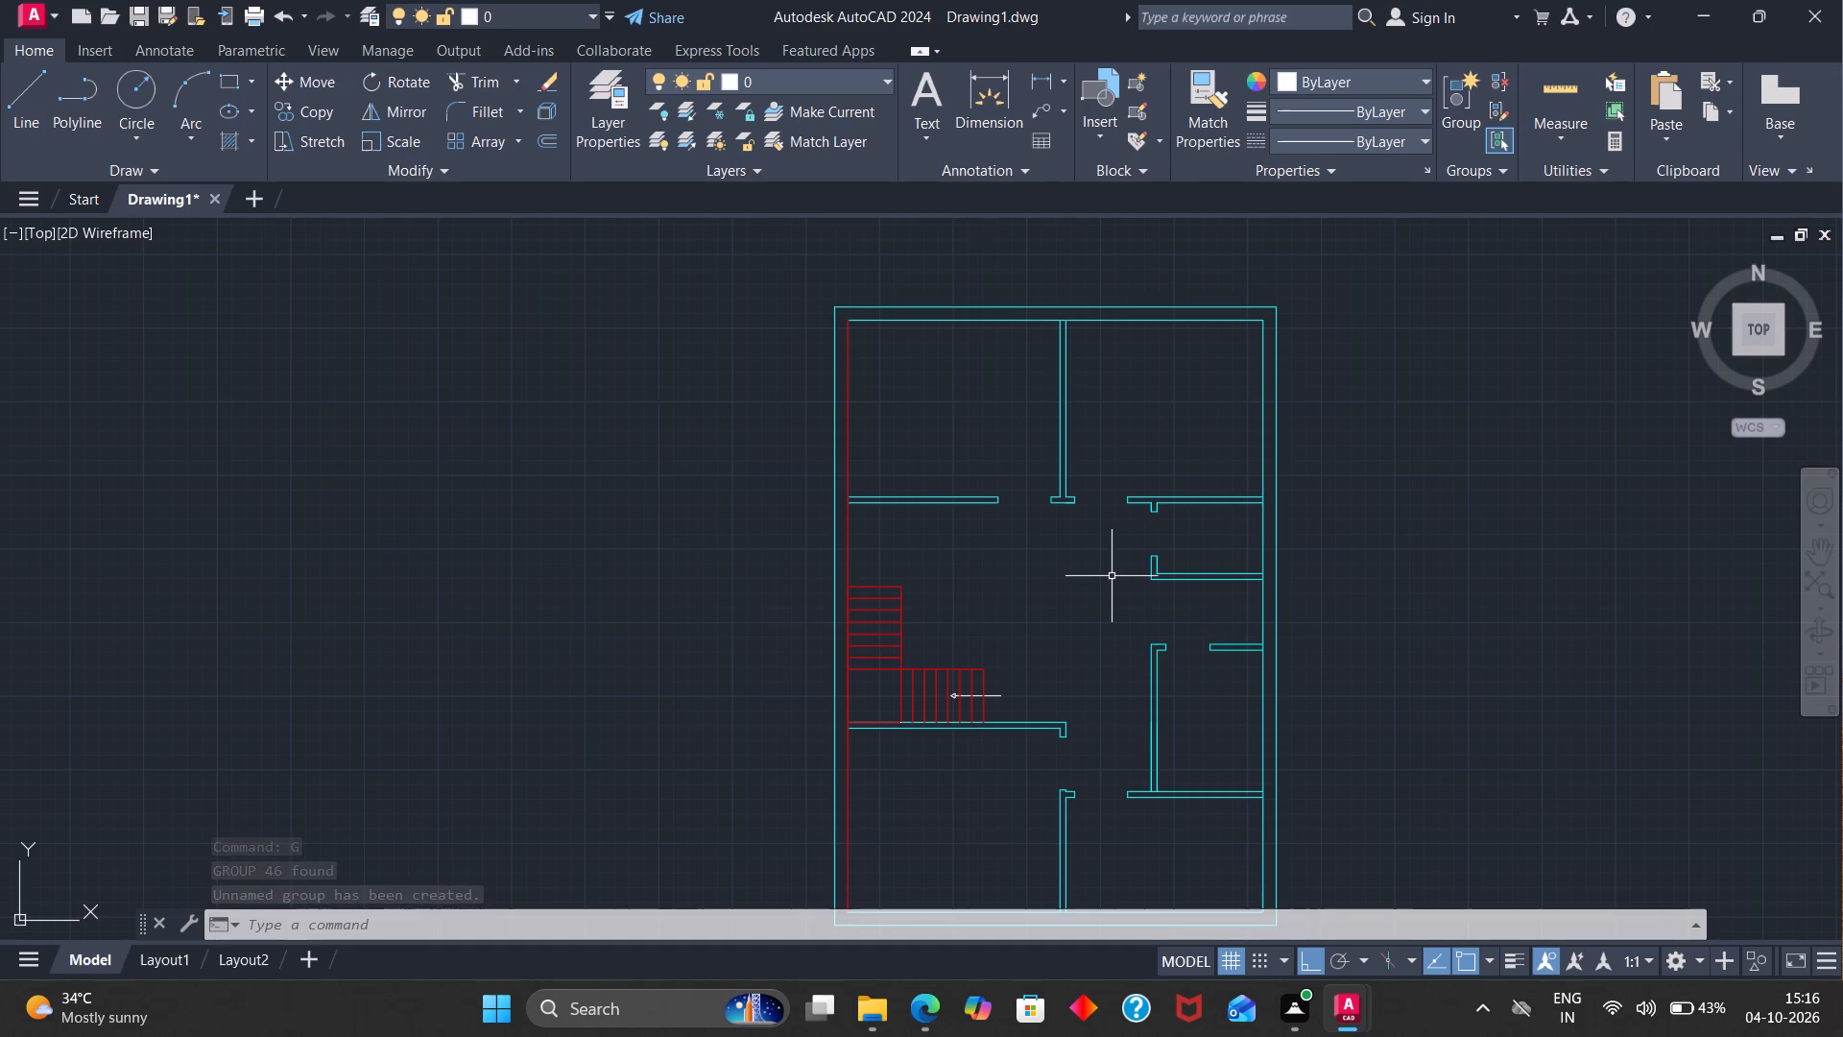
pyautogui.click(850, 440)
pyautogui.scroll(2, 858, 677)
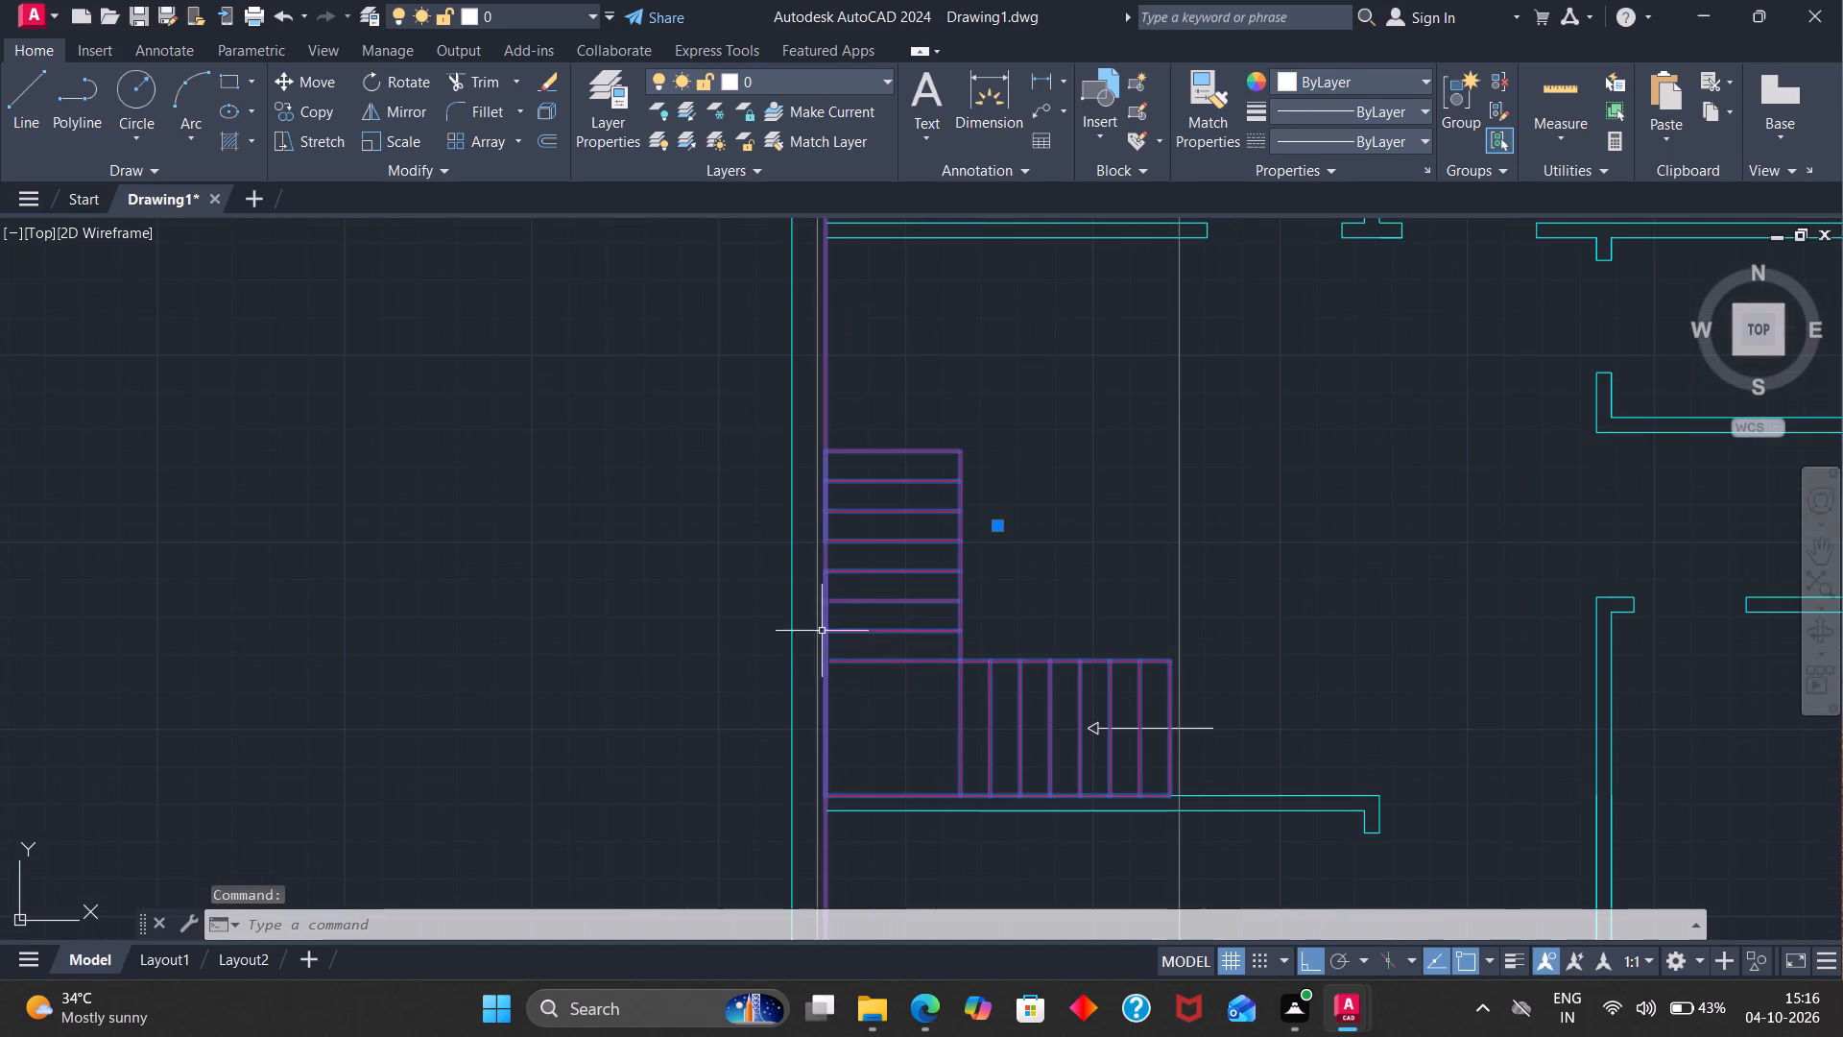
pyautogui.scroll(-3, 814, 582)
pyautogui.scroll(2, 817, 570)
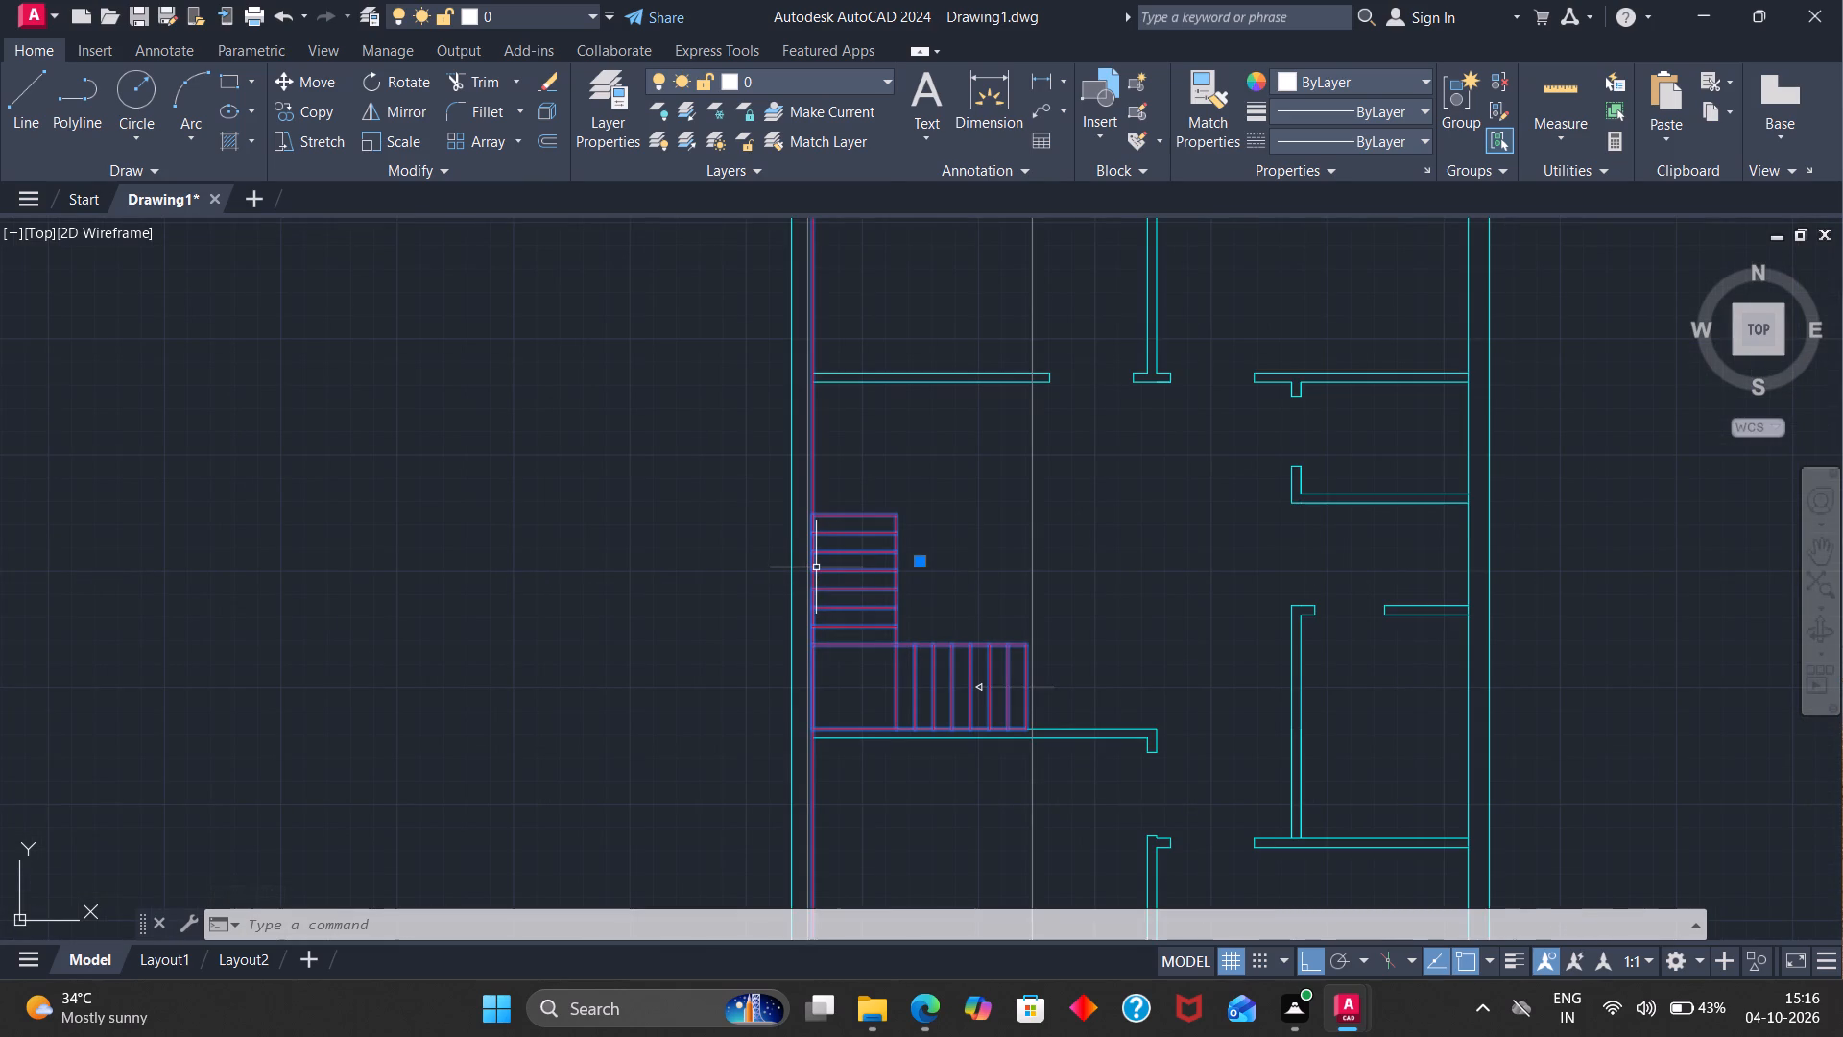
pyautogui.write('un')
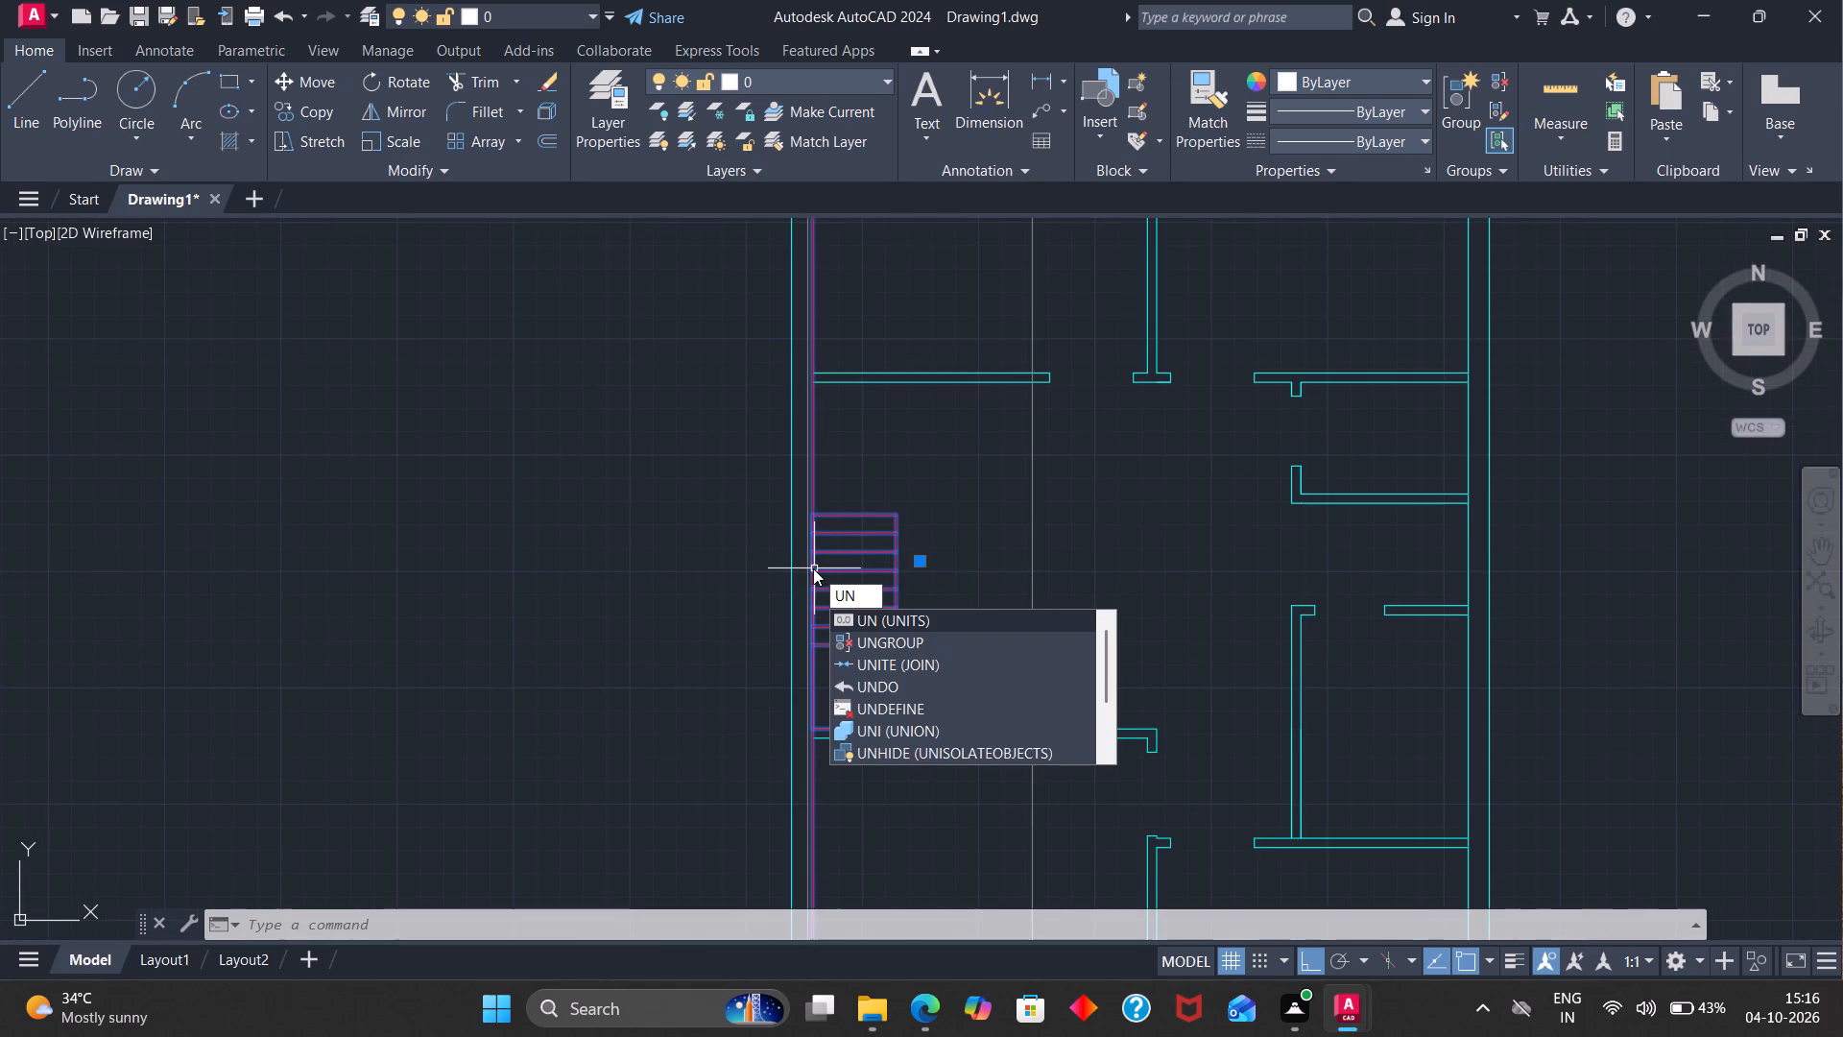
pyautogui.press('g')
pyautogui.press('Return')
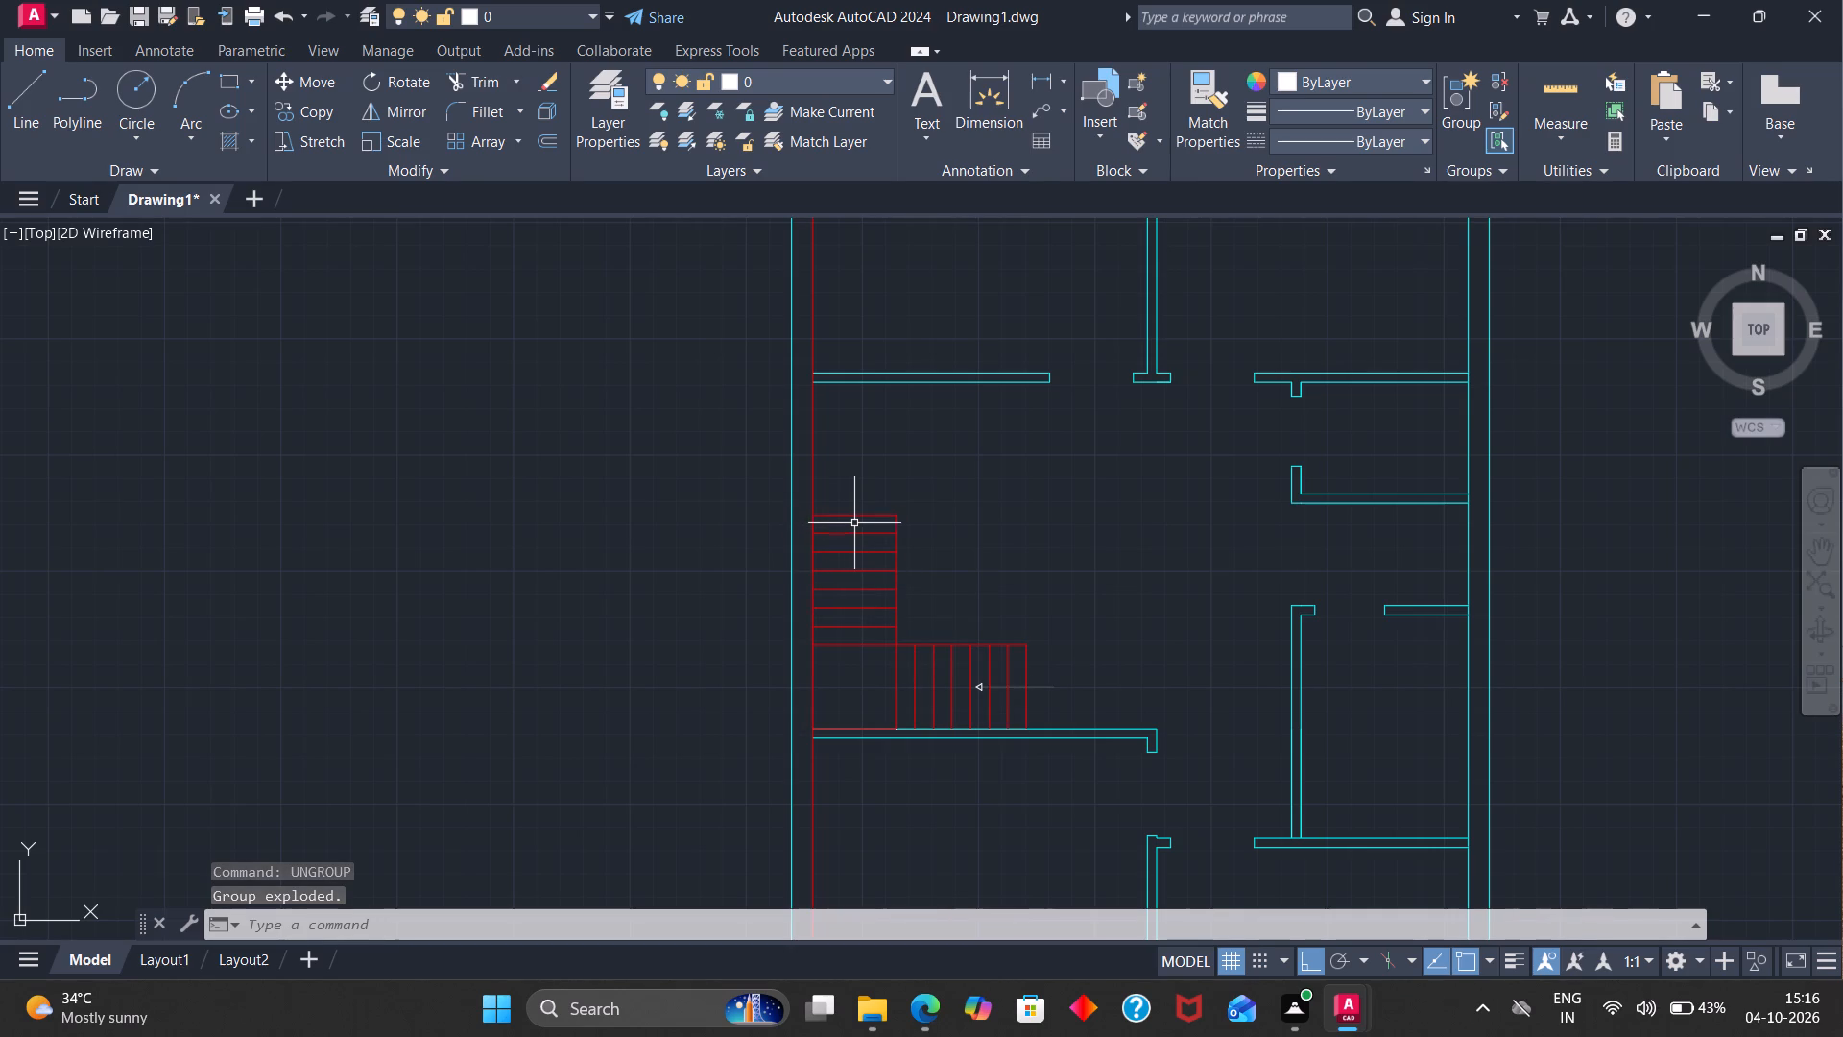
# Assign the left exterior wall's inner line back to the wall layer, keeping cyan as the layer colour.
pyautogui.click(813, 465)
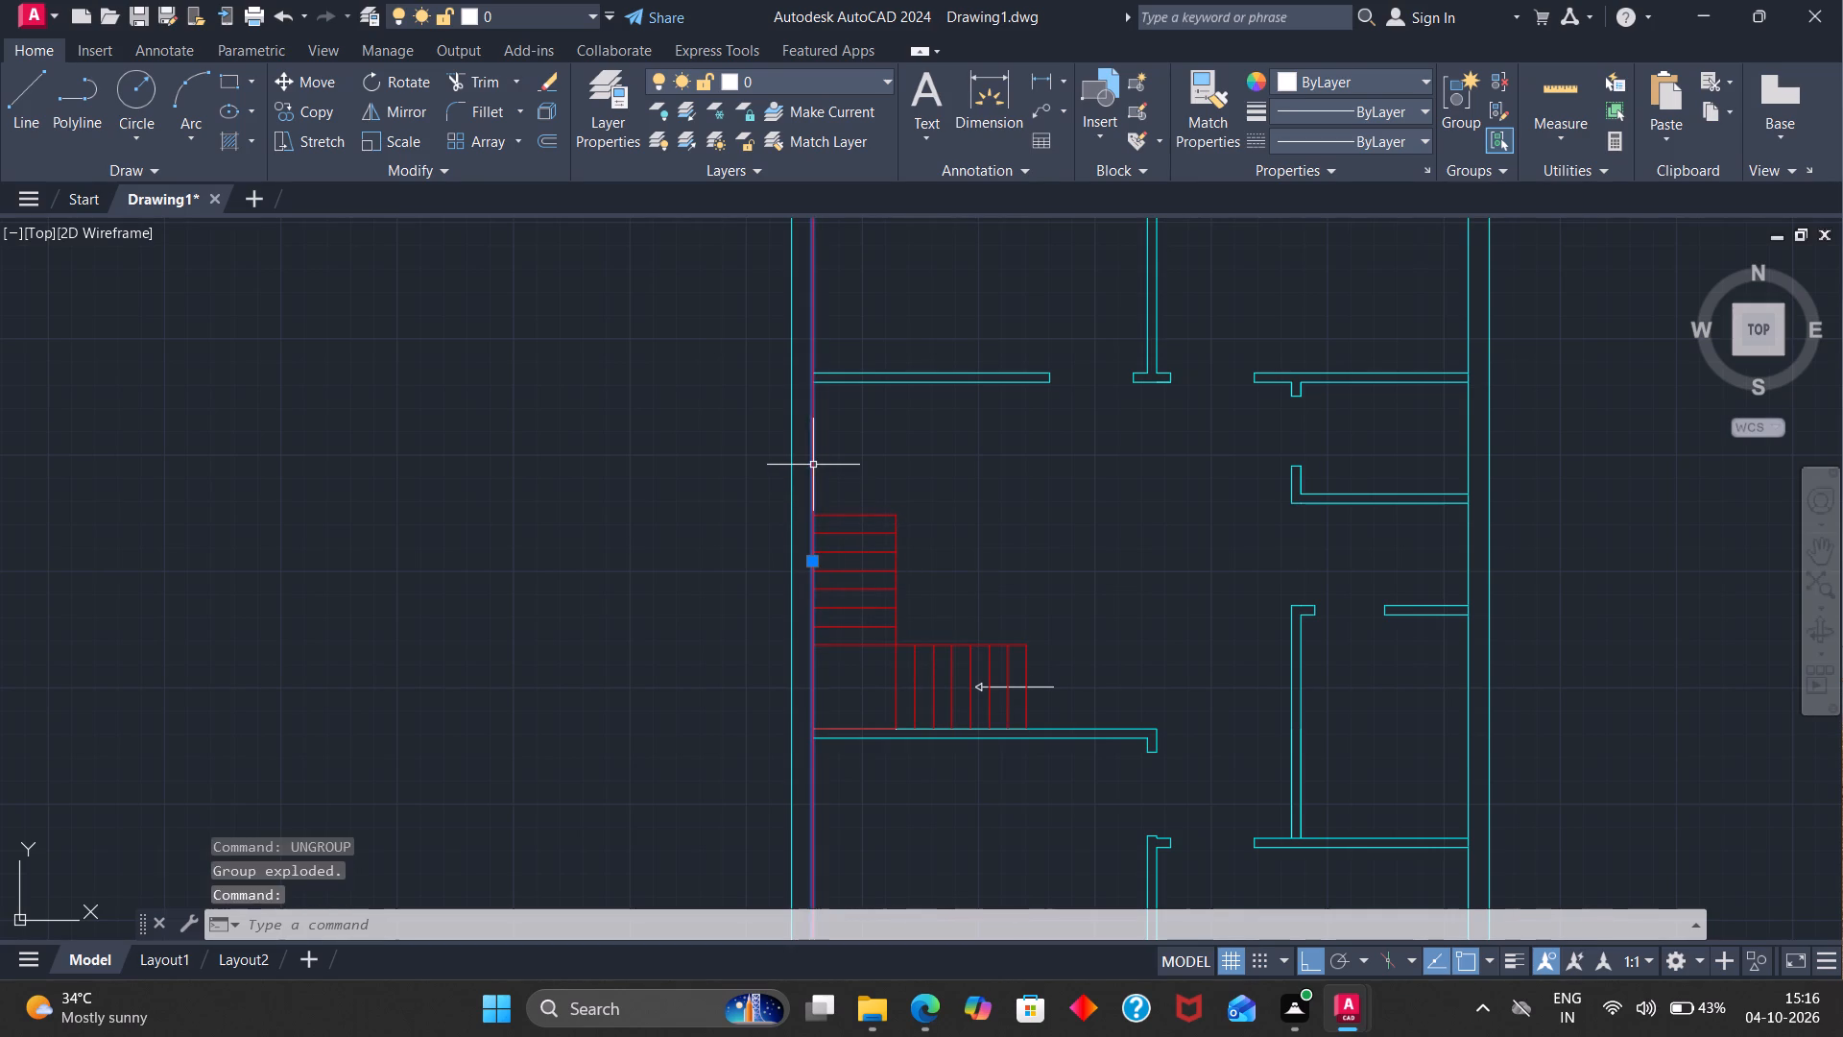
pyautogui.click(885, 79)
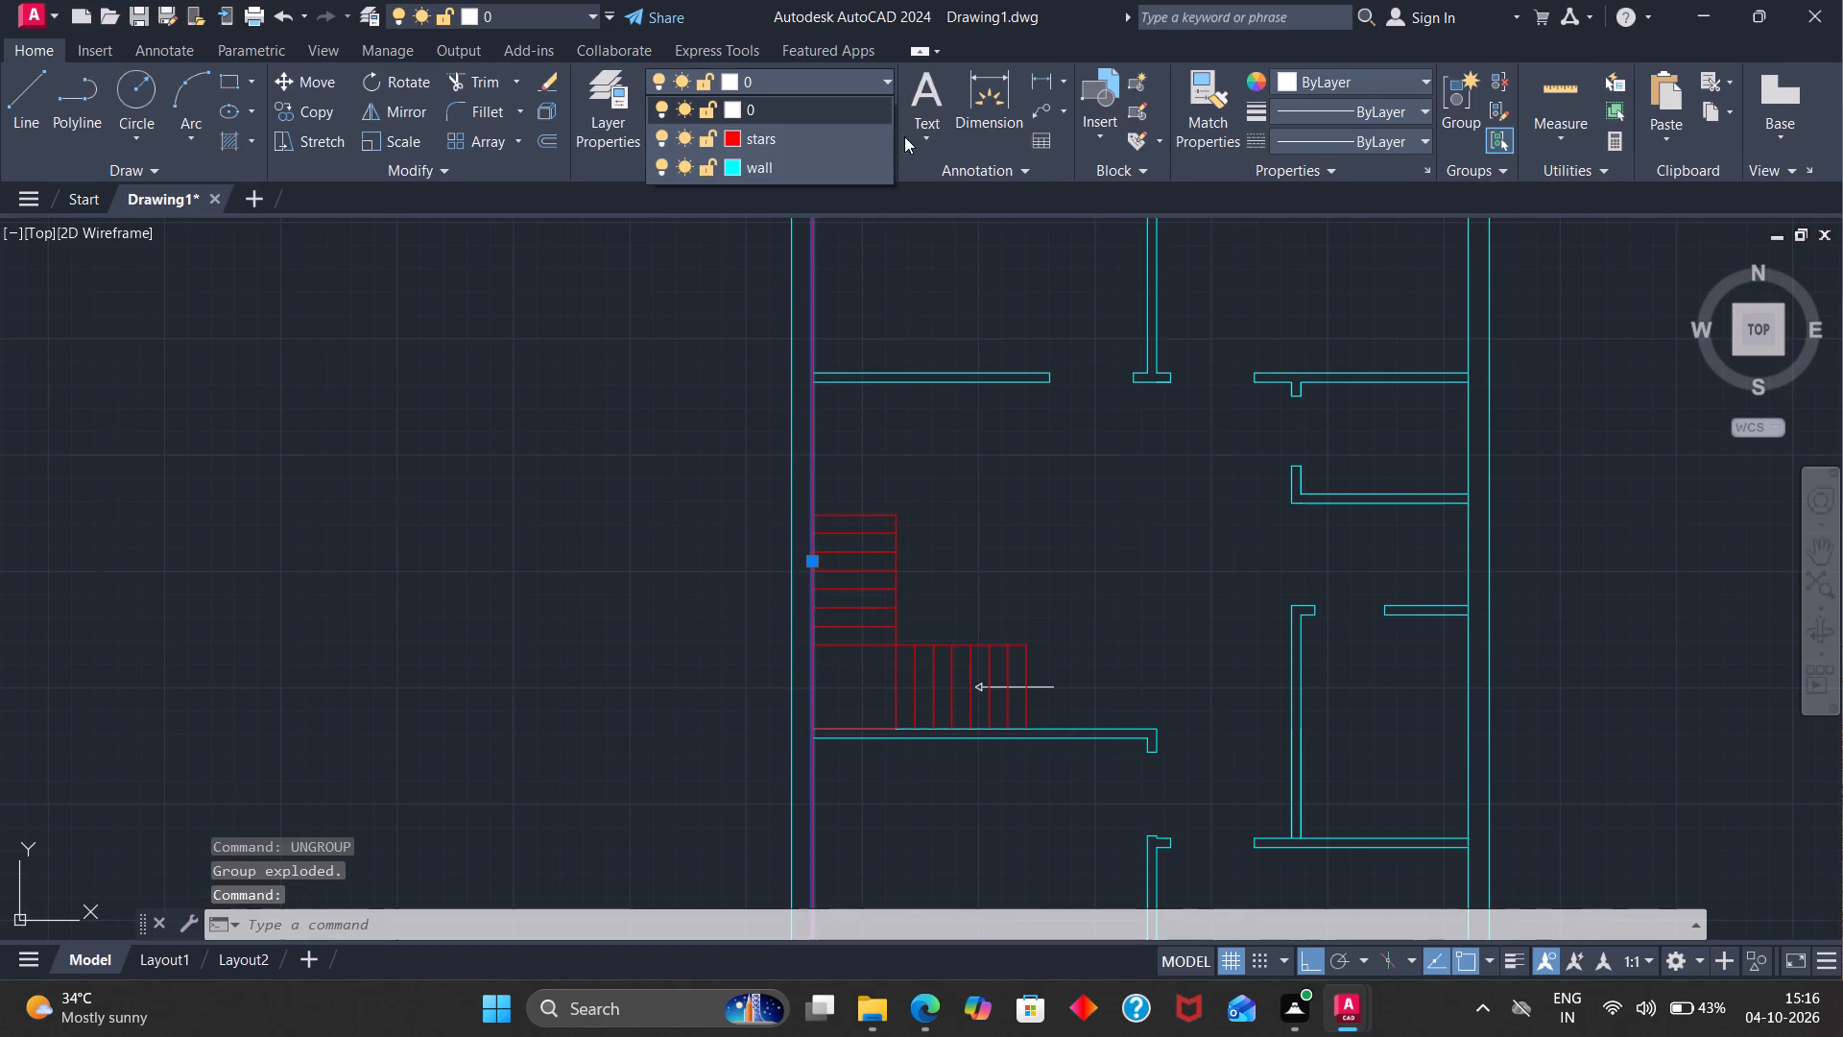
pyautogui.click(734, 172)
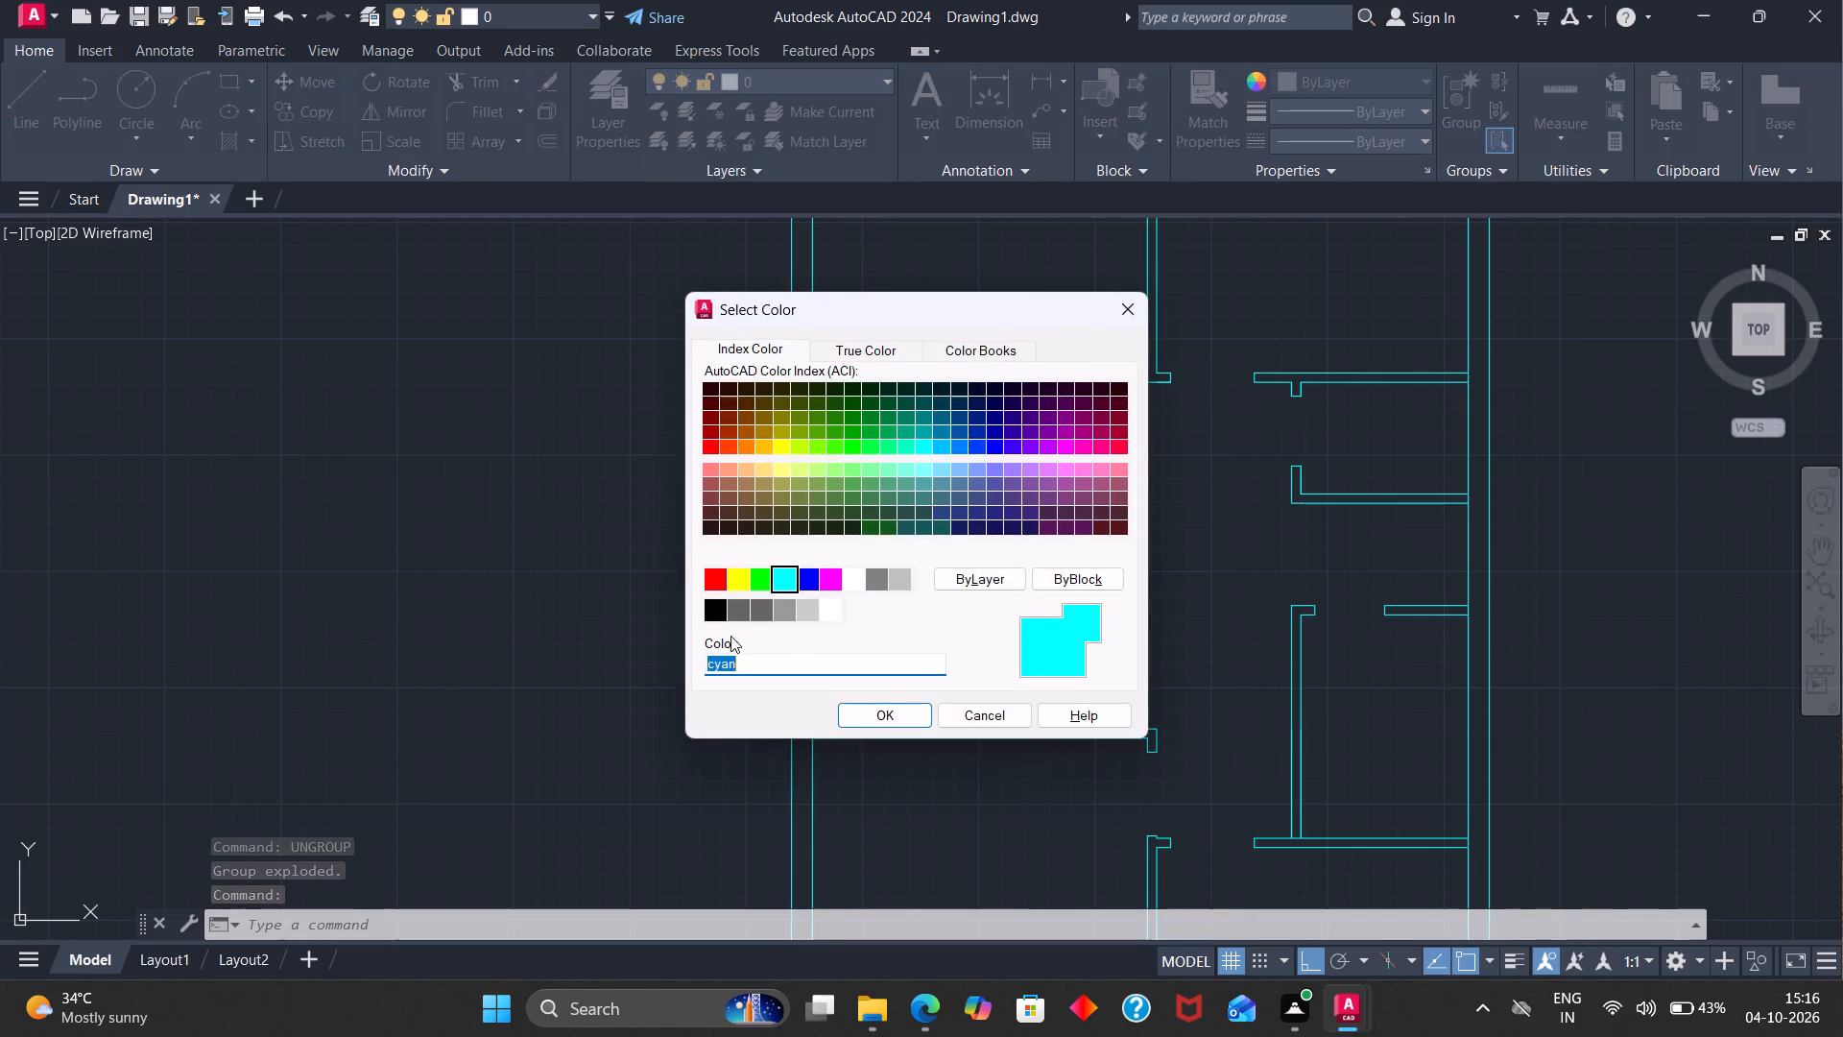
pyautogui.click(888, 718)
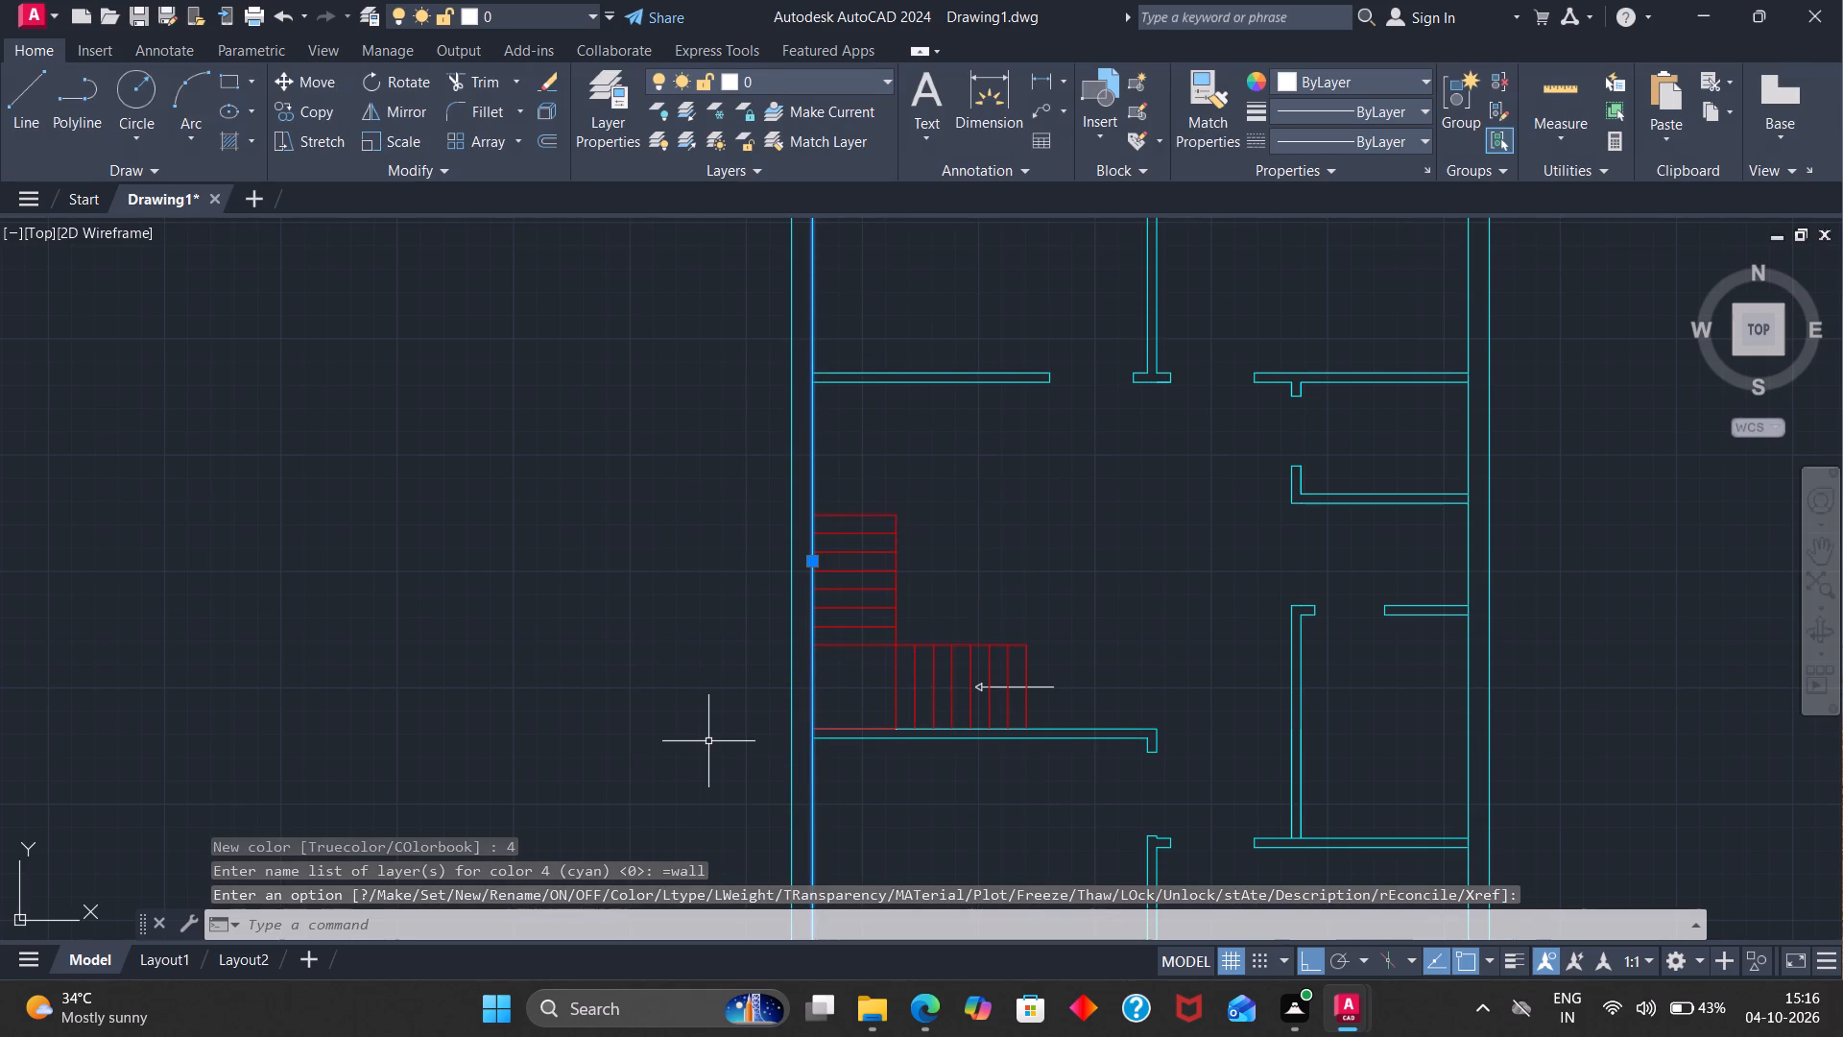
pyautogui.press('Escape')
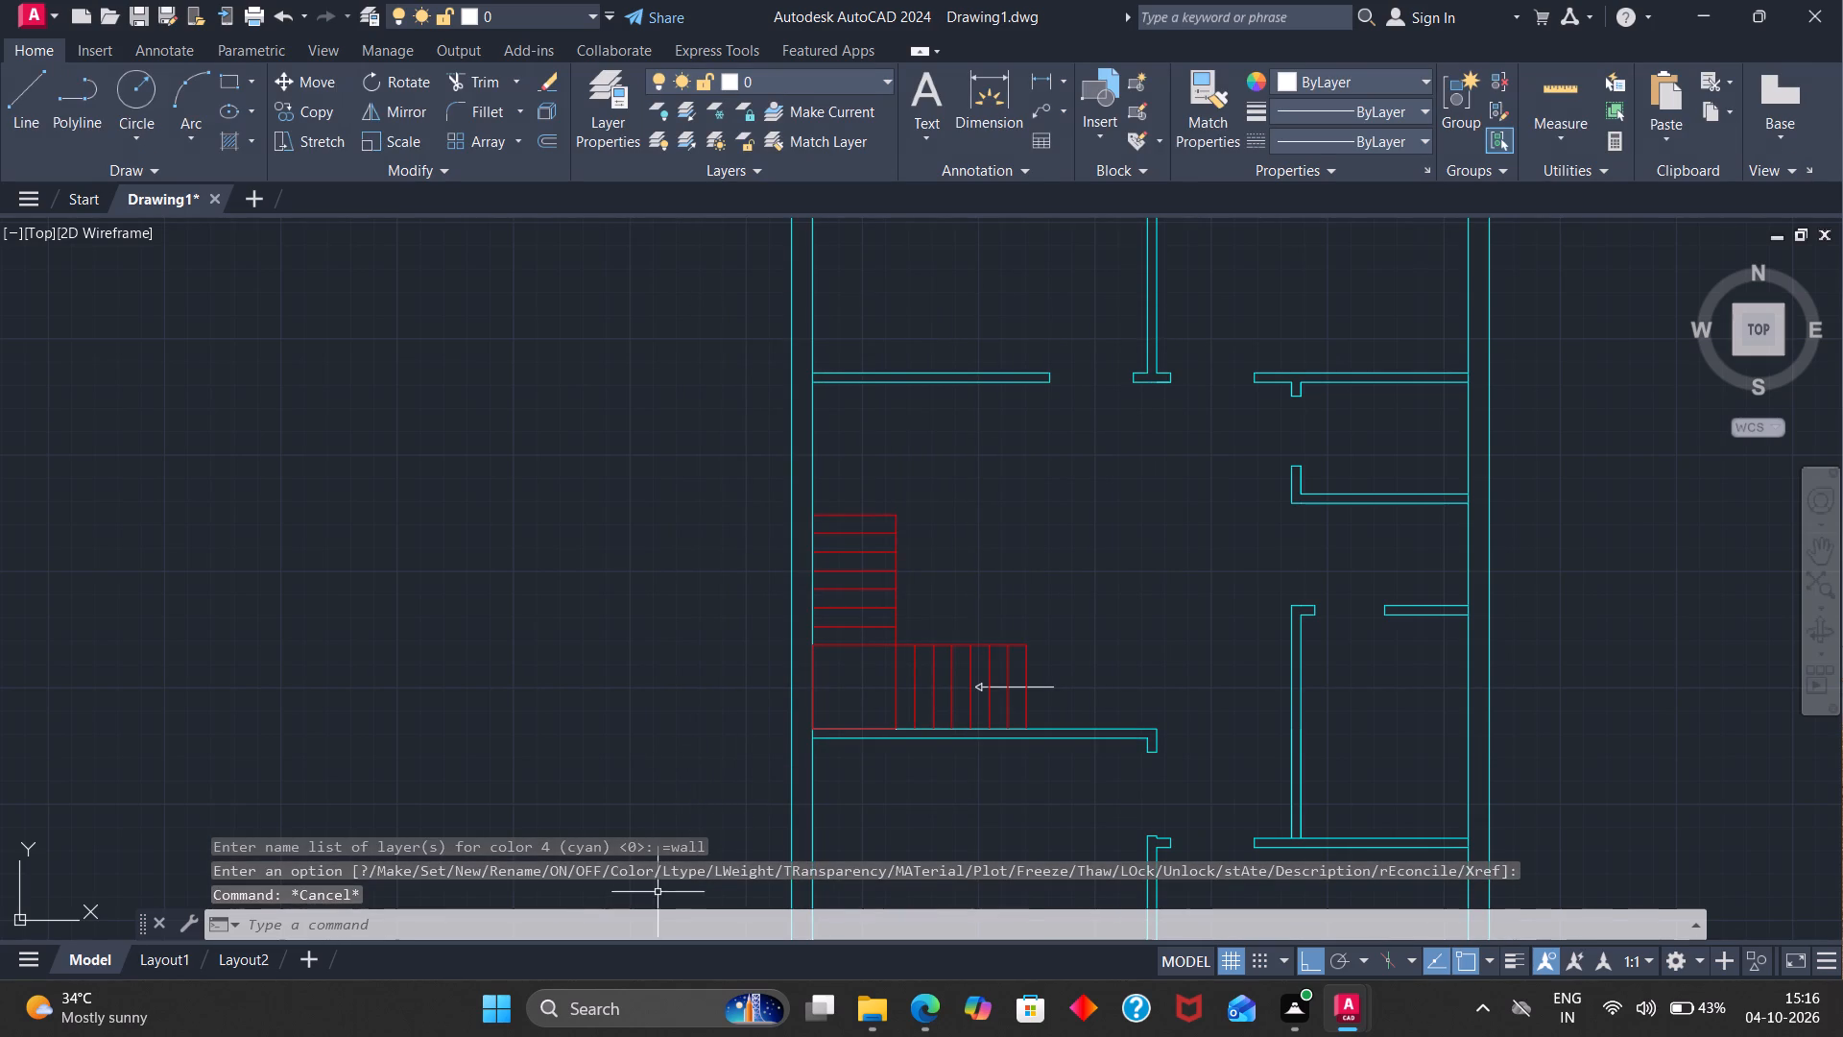
# Insert the bed.dwg block at scale 1 in the upper-left bedroom, with its headboard side against the top wall near the corner.
pyautogui.scroll(-1, 675, 870)
pyautogui.scroll(-2, 1130, 716)
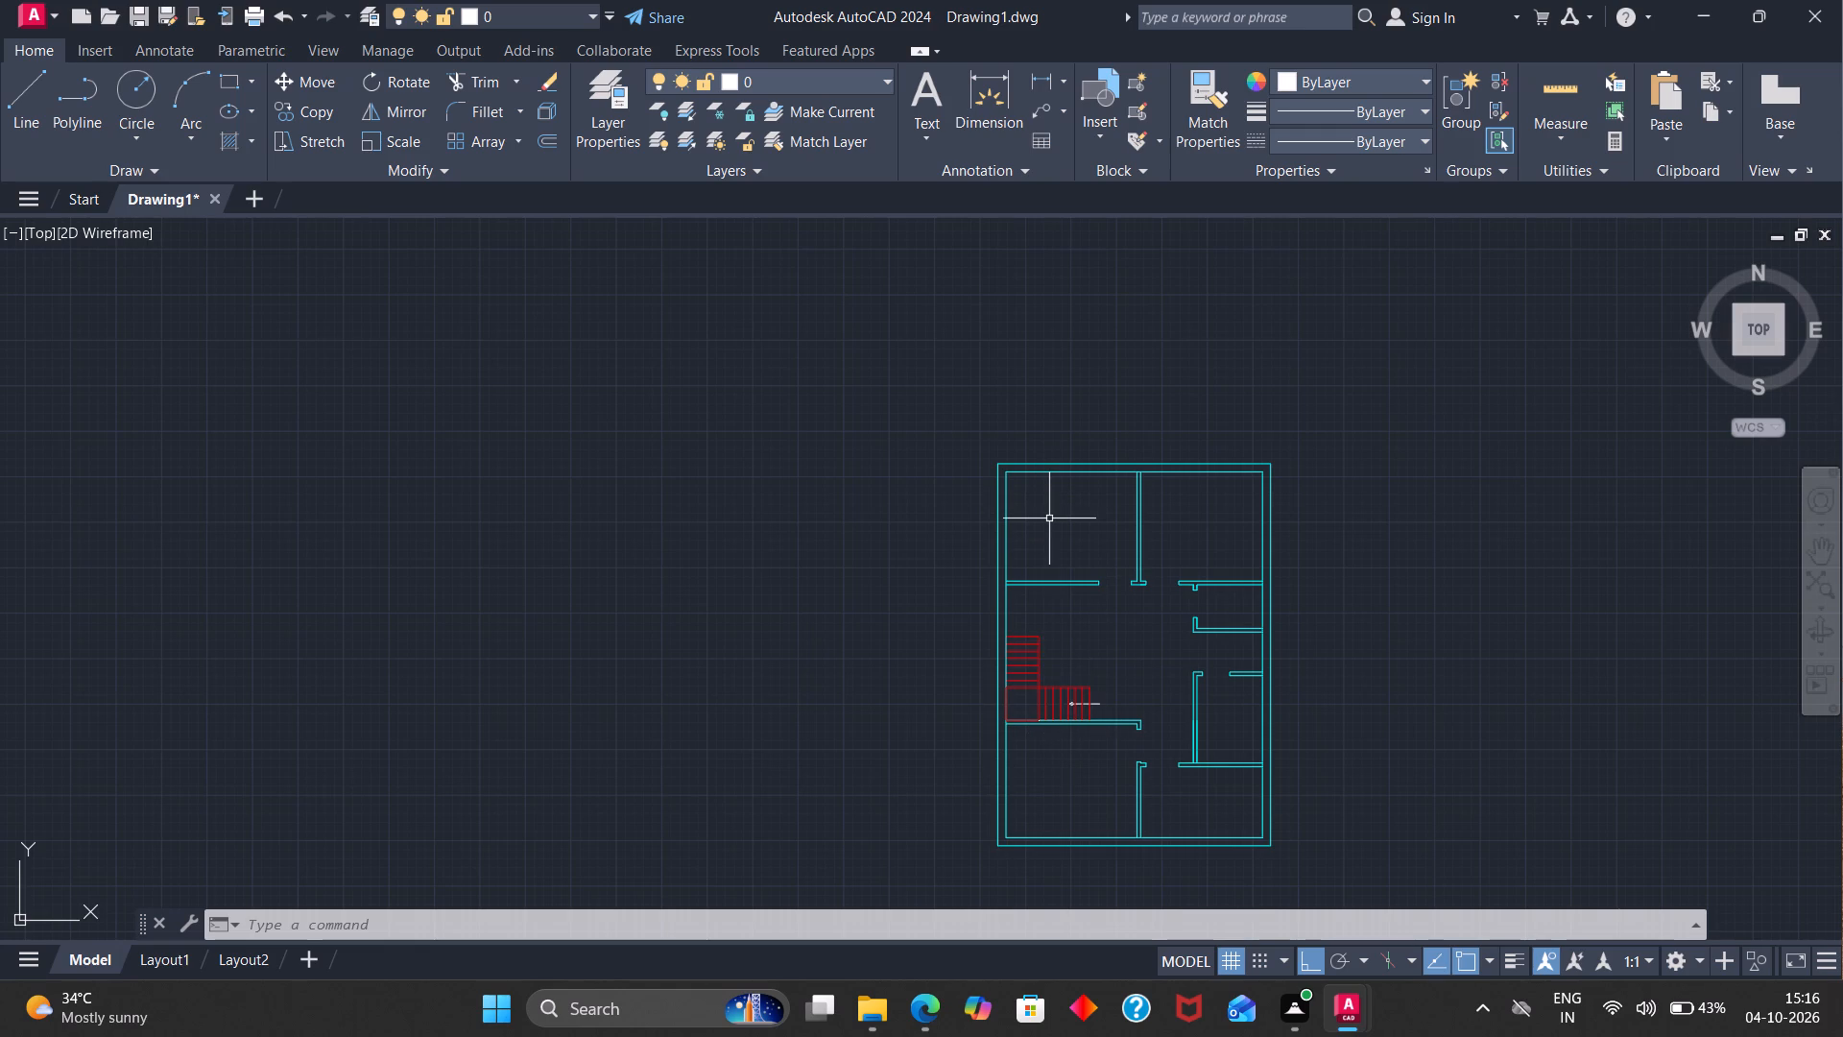
pyautogui.press('i')
pyautogui.press('Return')
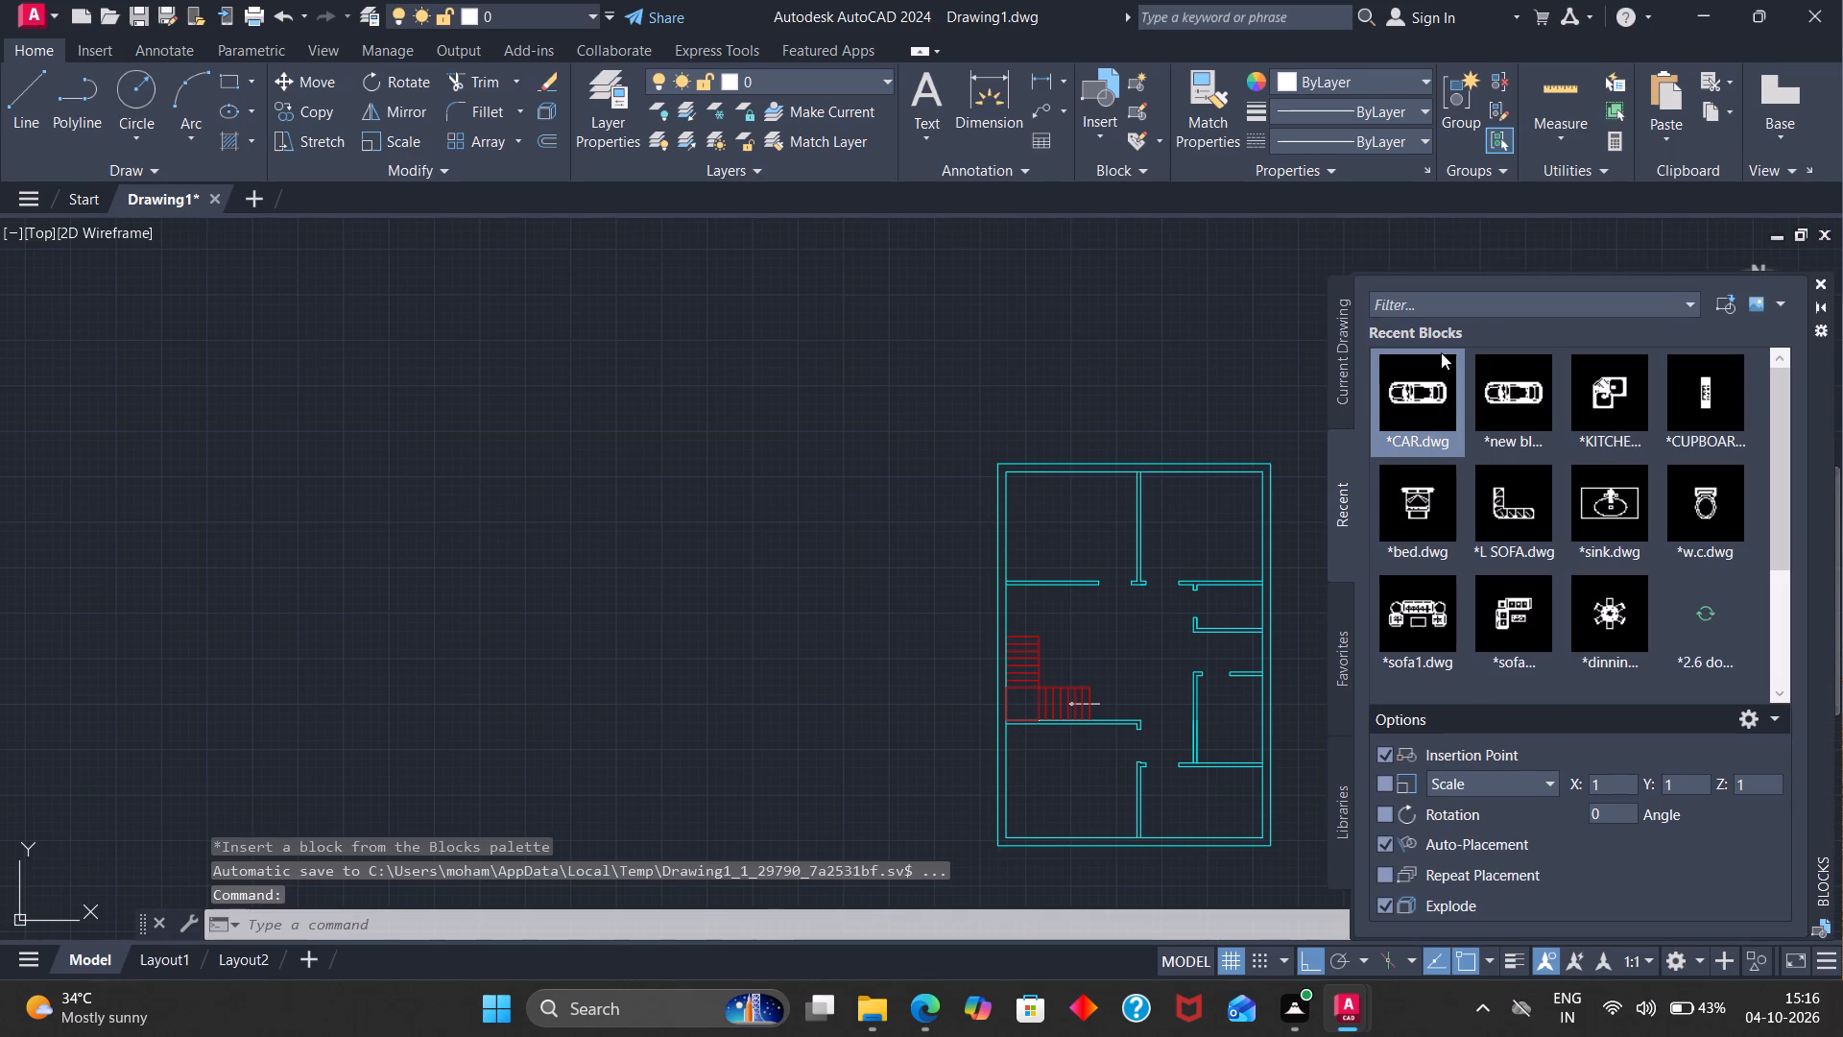
pyautogui.click(1407, 533)
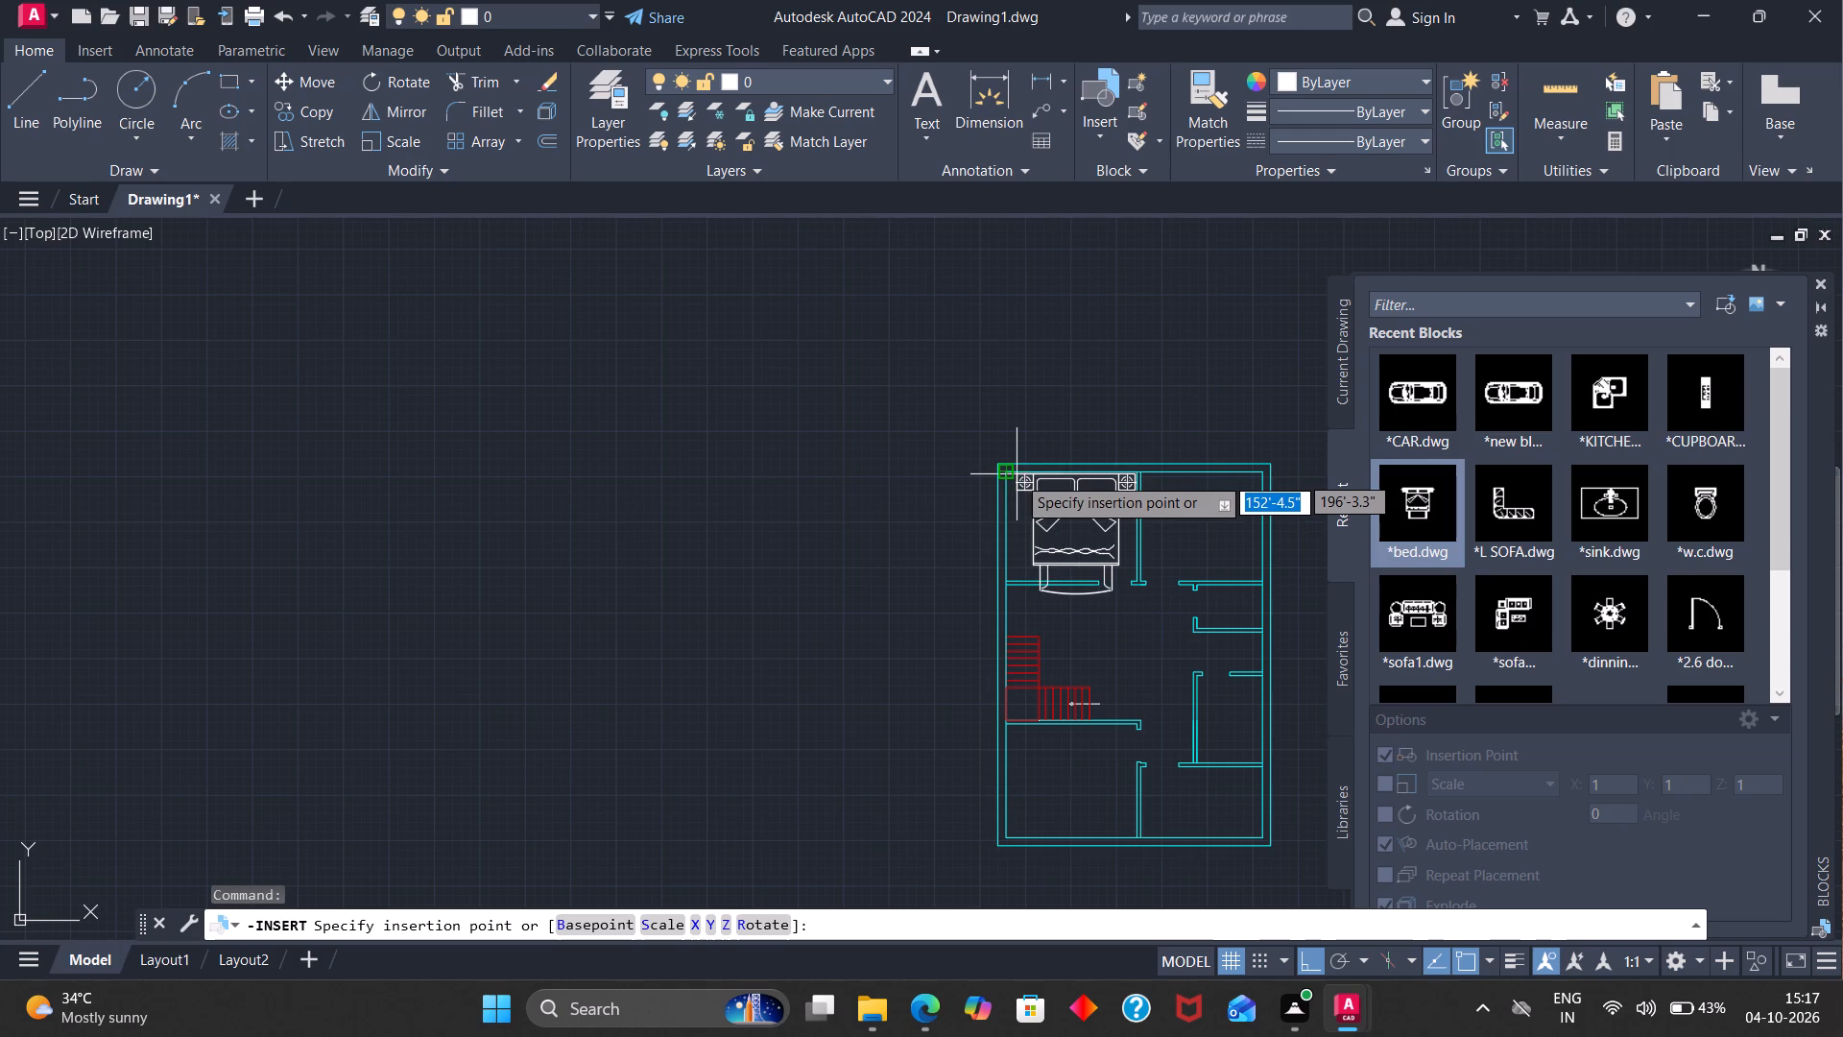
pyautogui.scroll(3, 1025, 486)
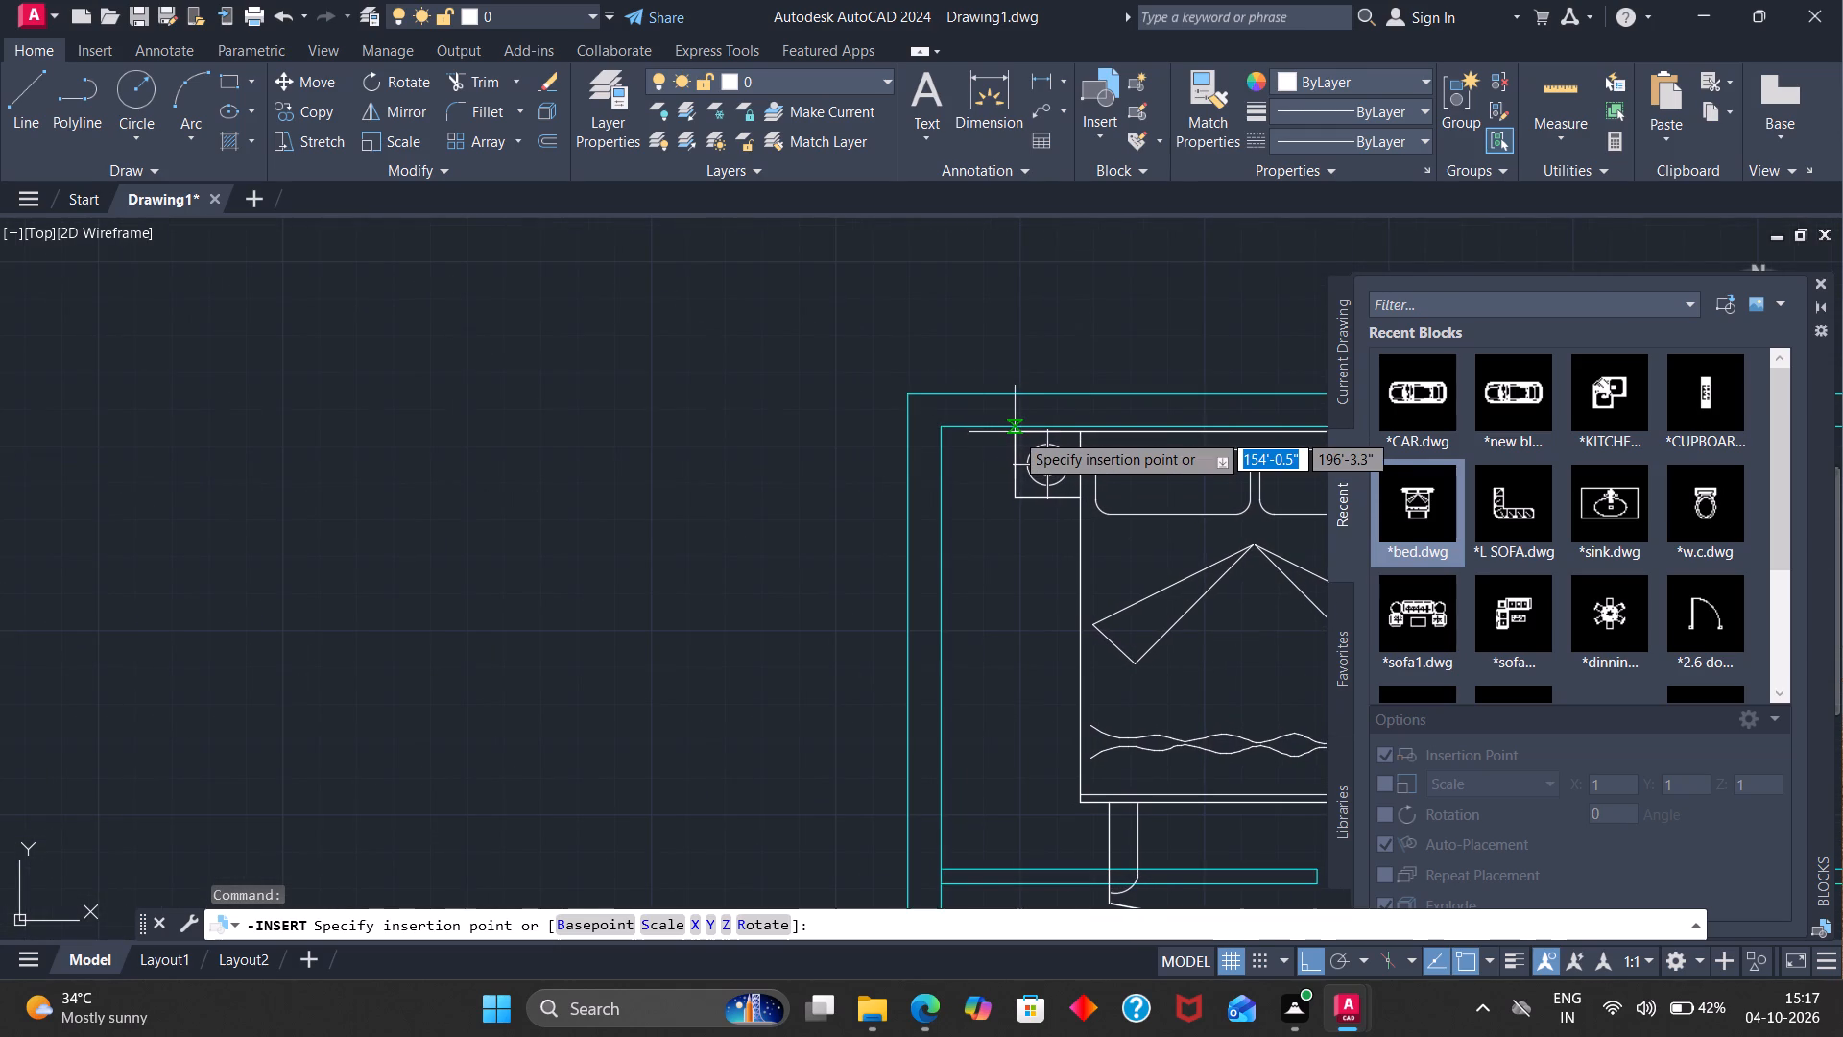
pyautogui.click(1024, 425)
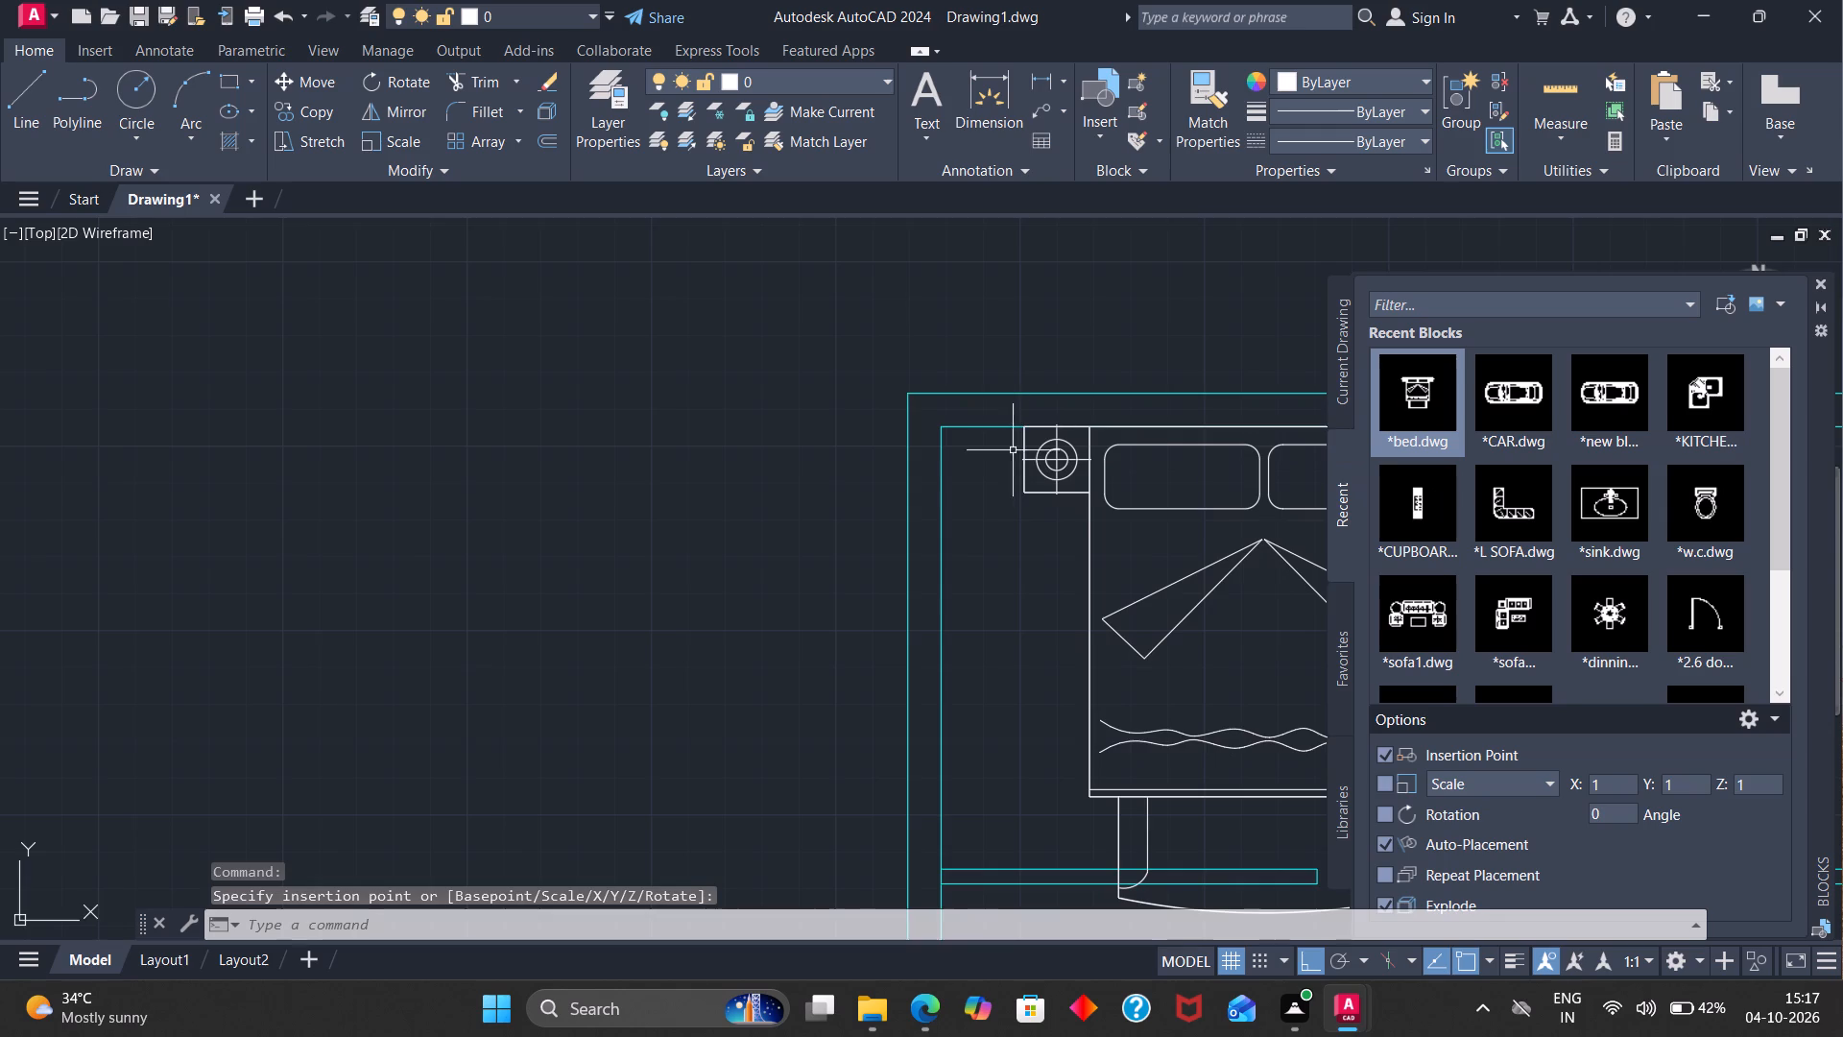
# Scale the upper-left bedroom's bed down by a factor of about 0.7 from its lower-left corner.
pyautogui.scroll(-2, 1095, 558)
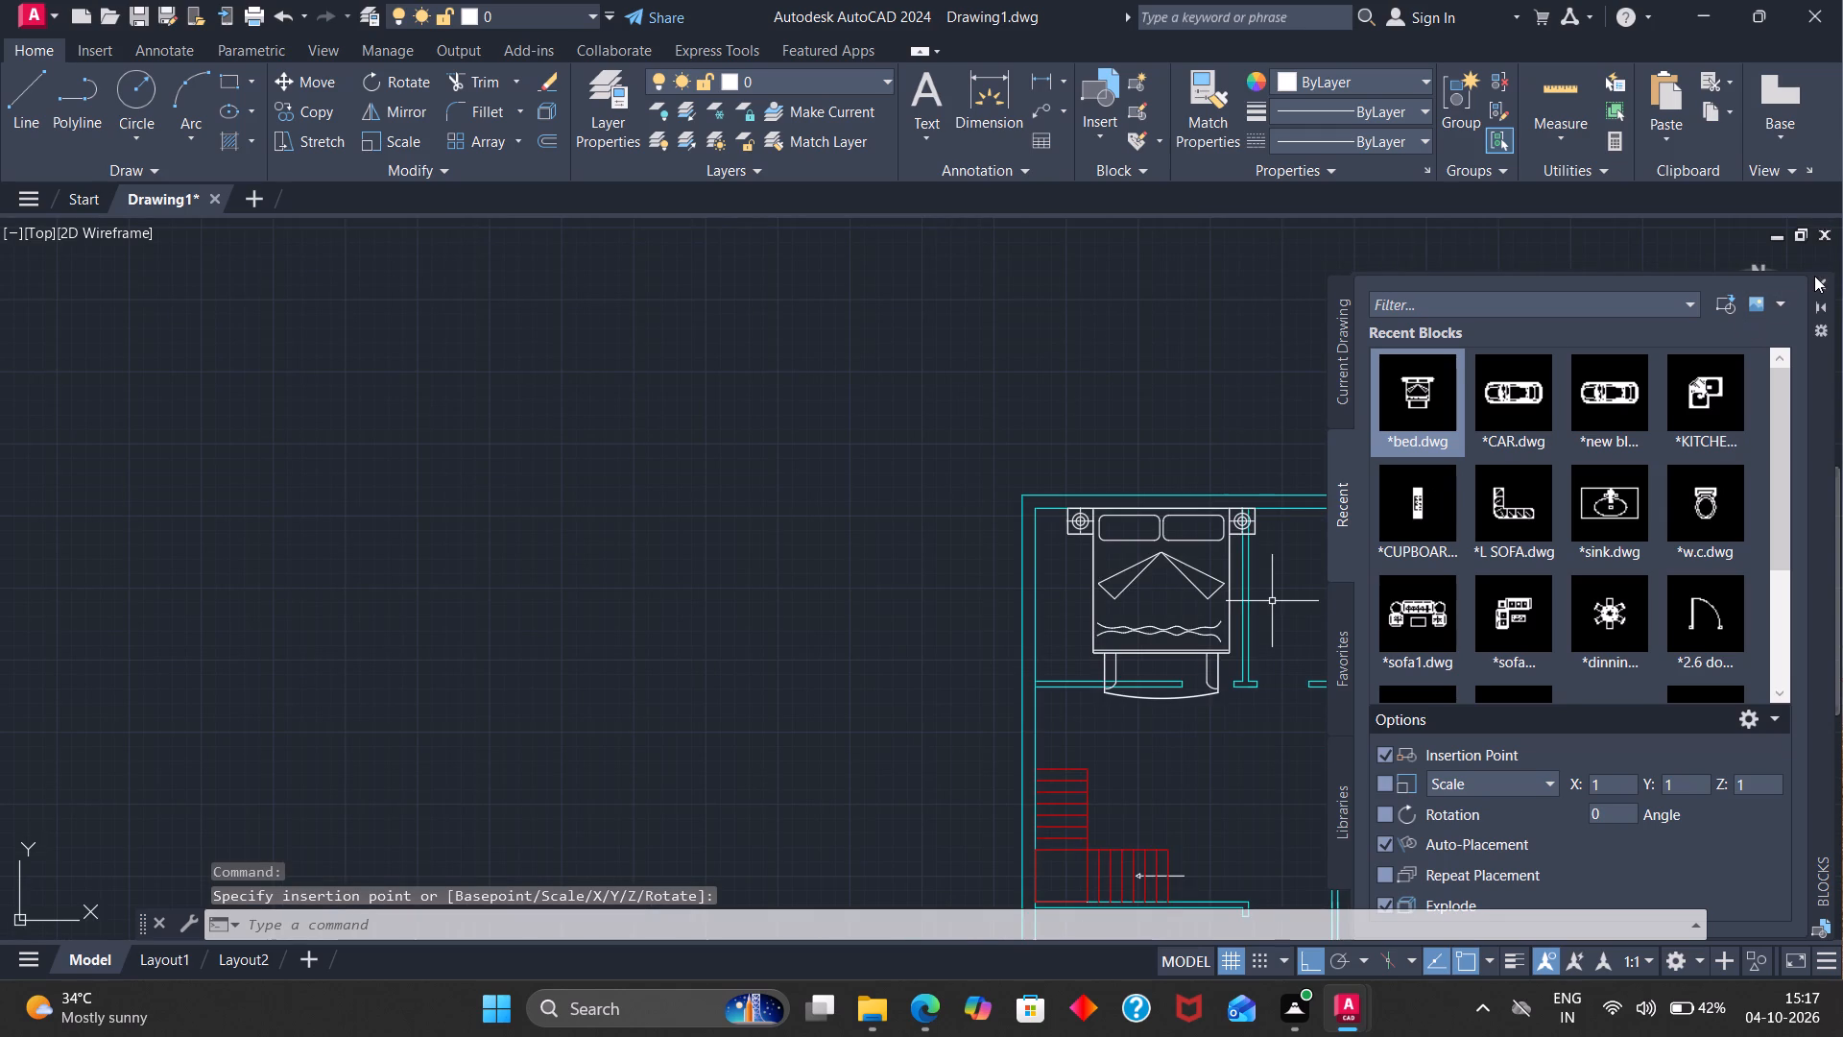
pyautogui.click(1819, 277)
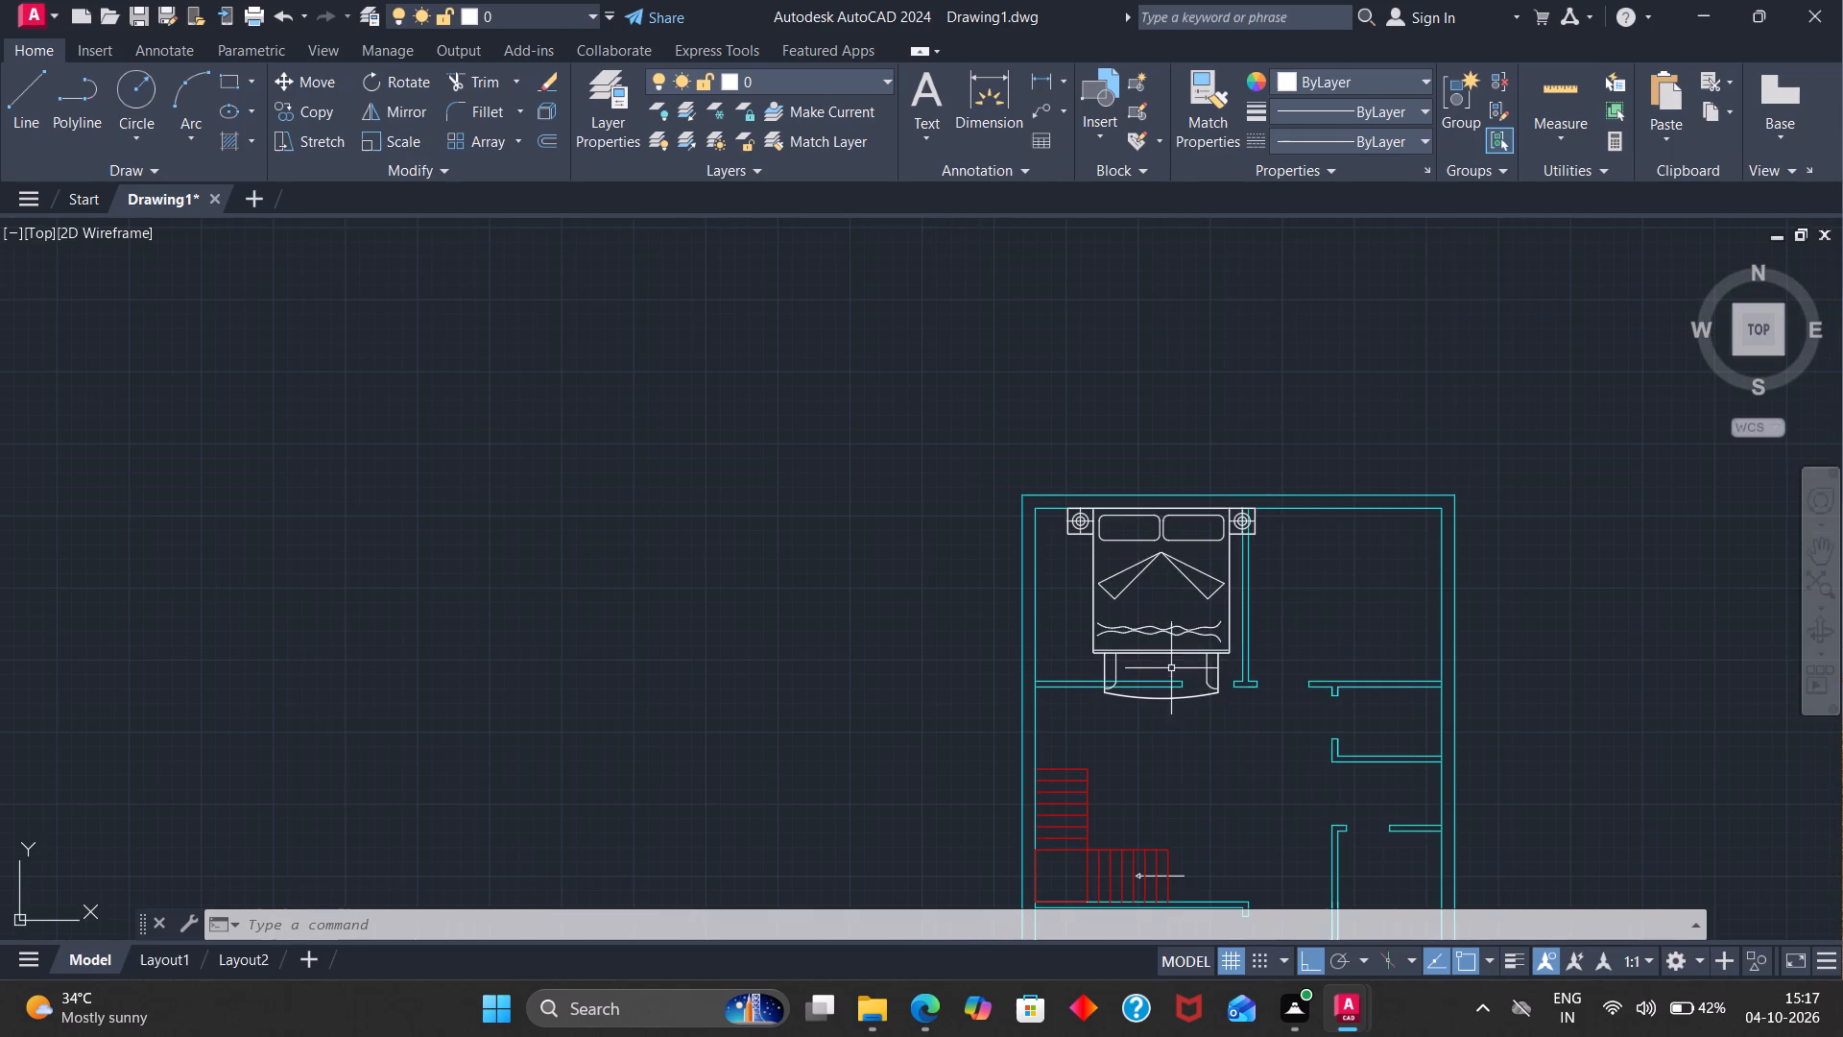
pyautogui.write('sc')
pyautogui.press('Return')
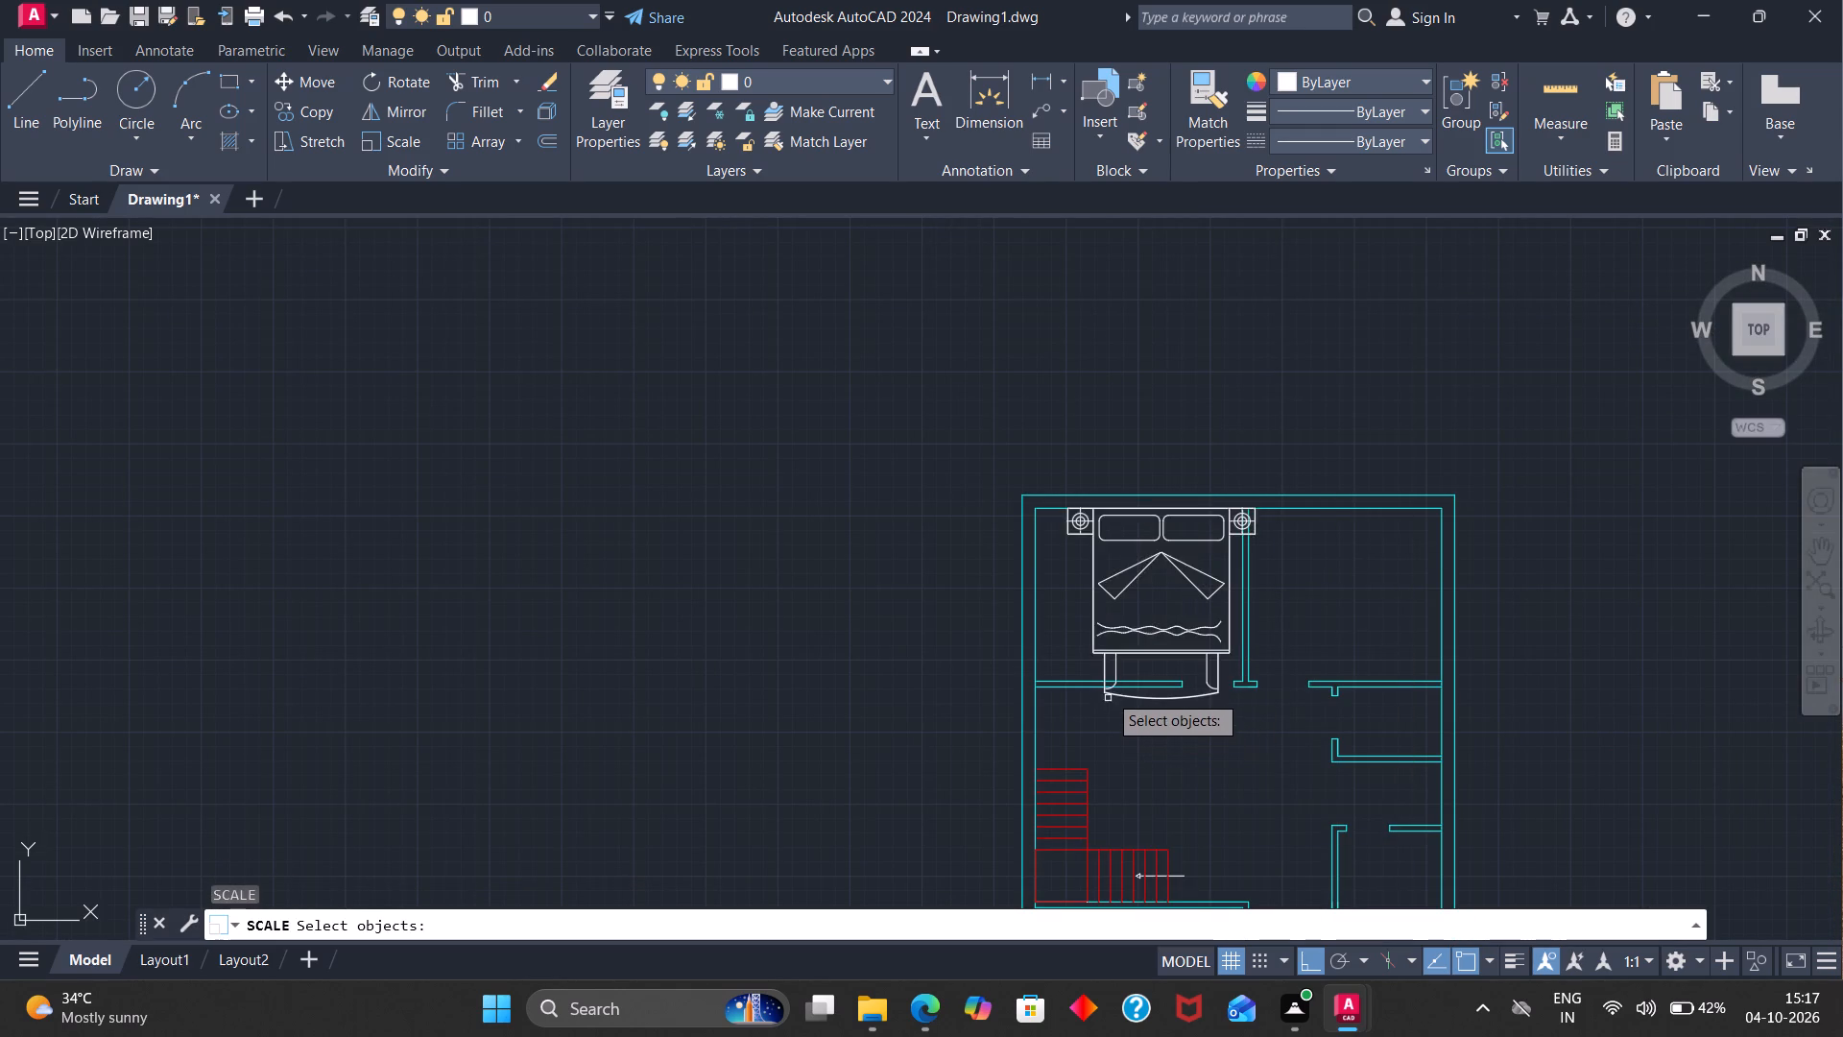
pyautogui.click(1108, 693)
pyautogui.press('Return')
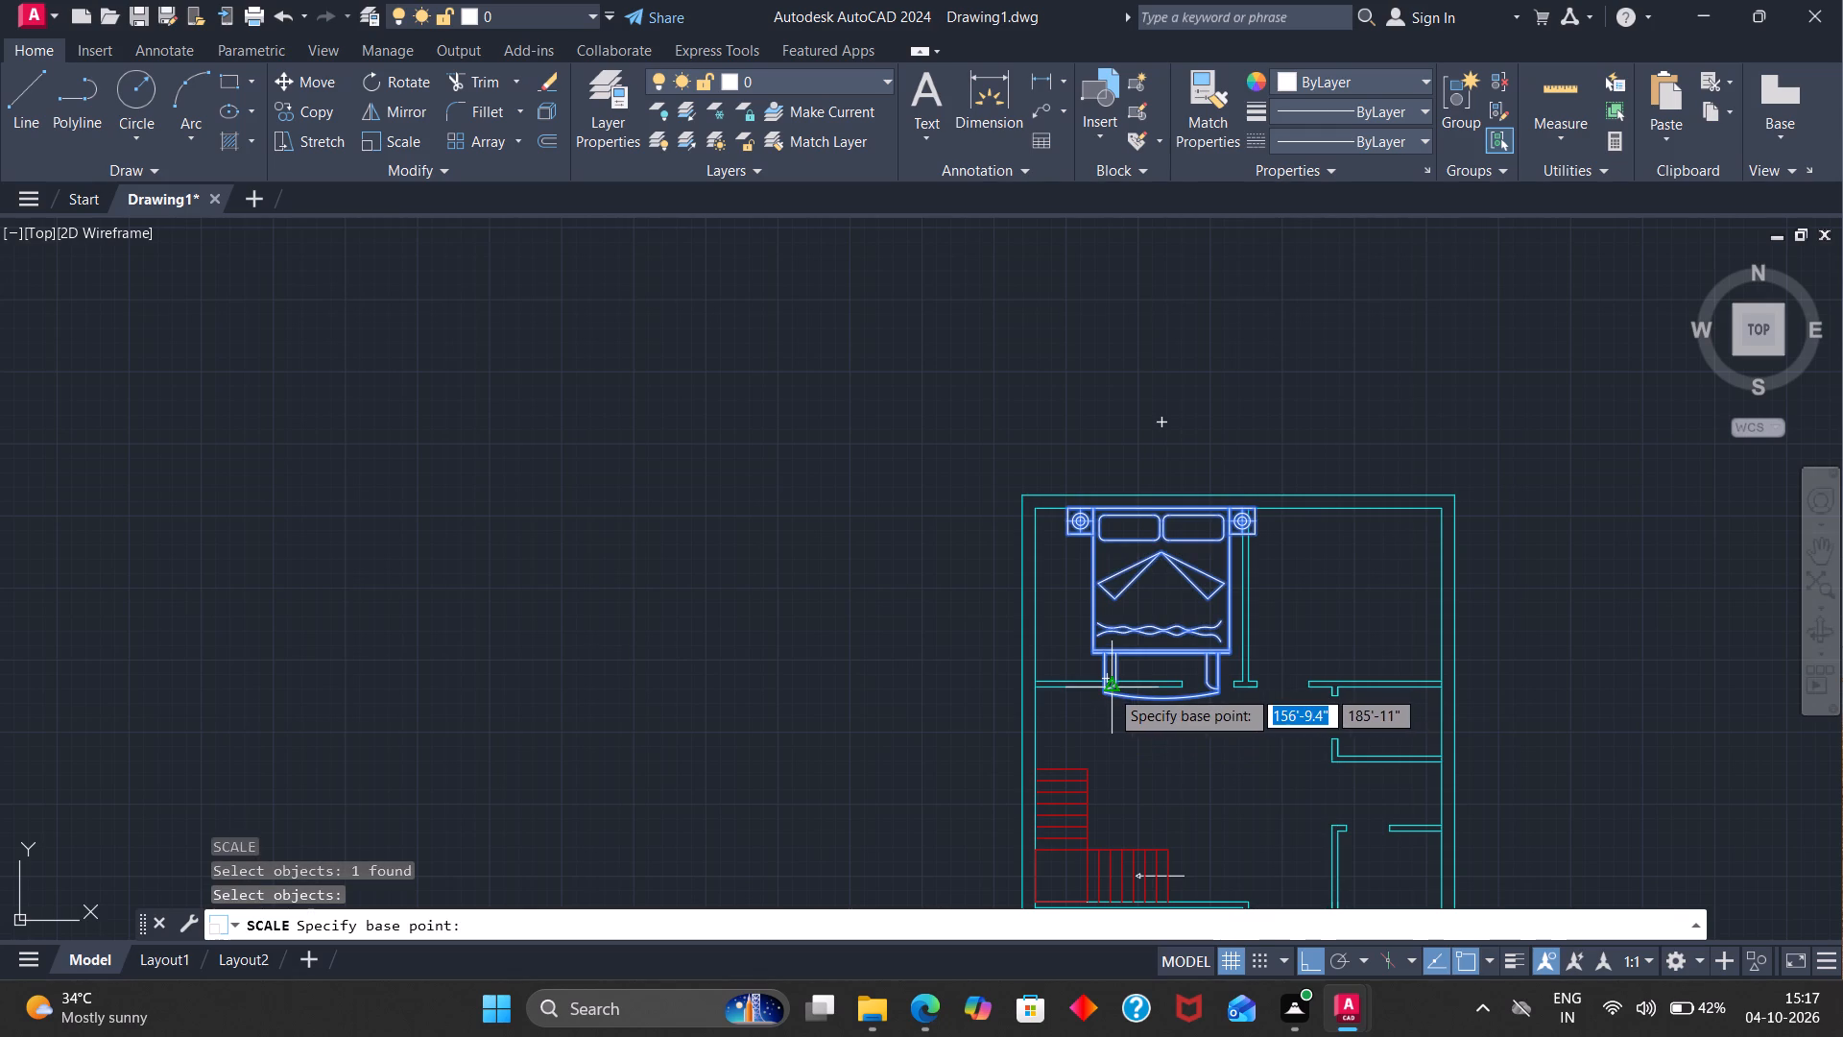
pyautogui.click(1102, 693)
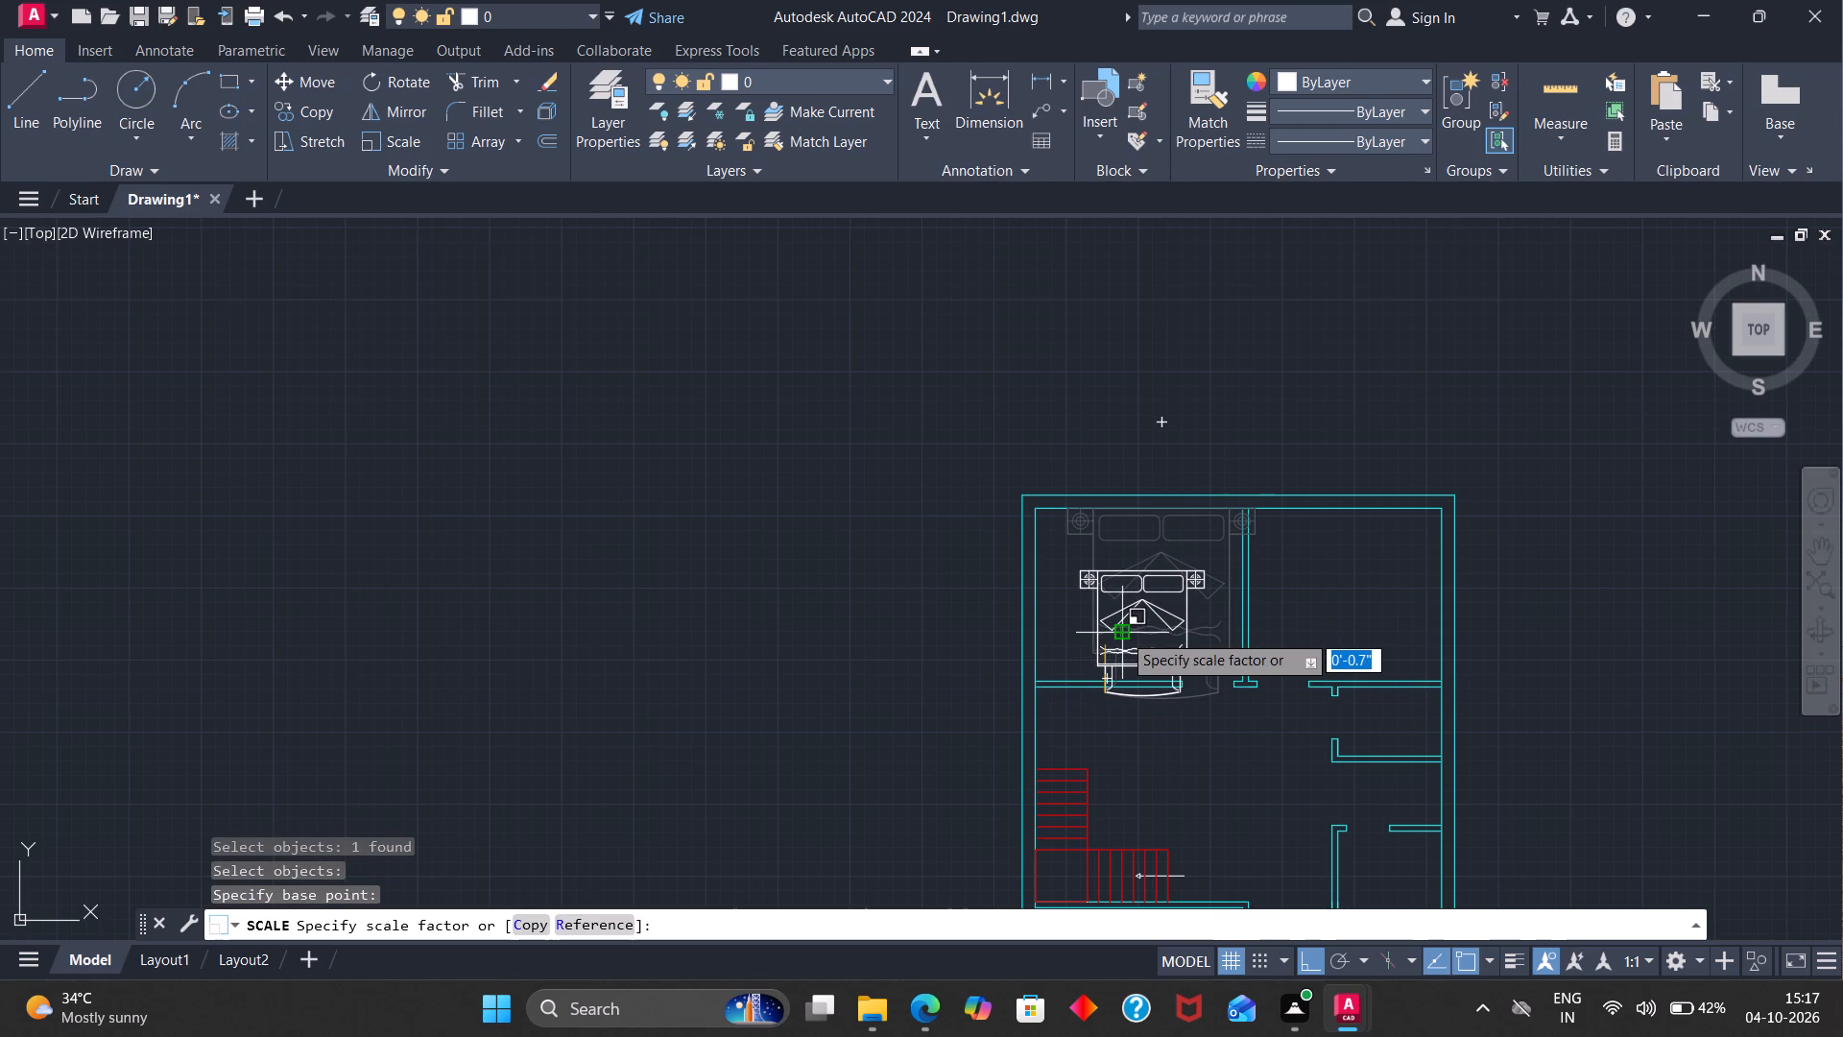
pyautogui.click(1122, 633)
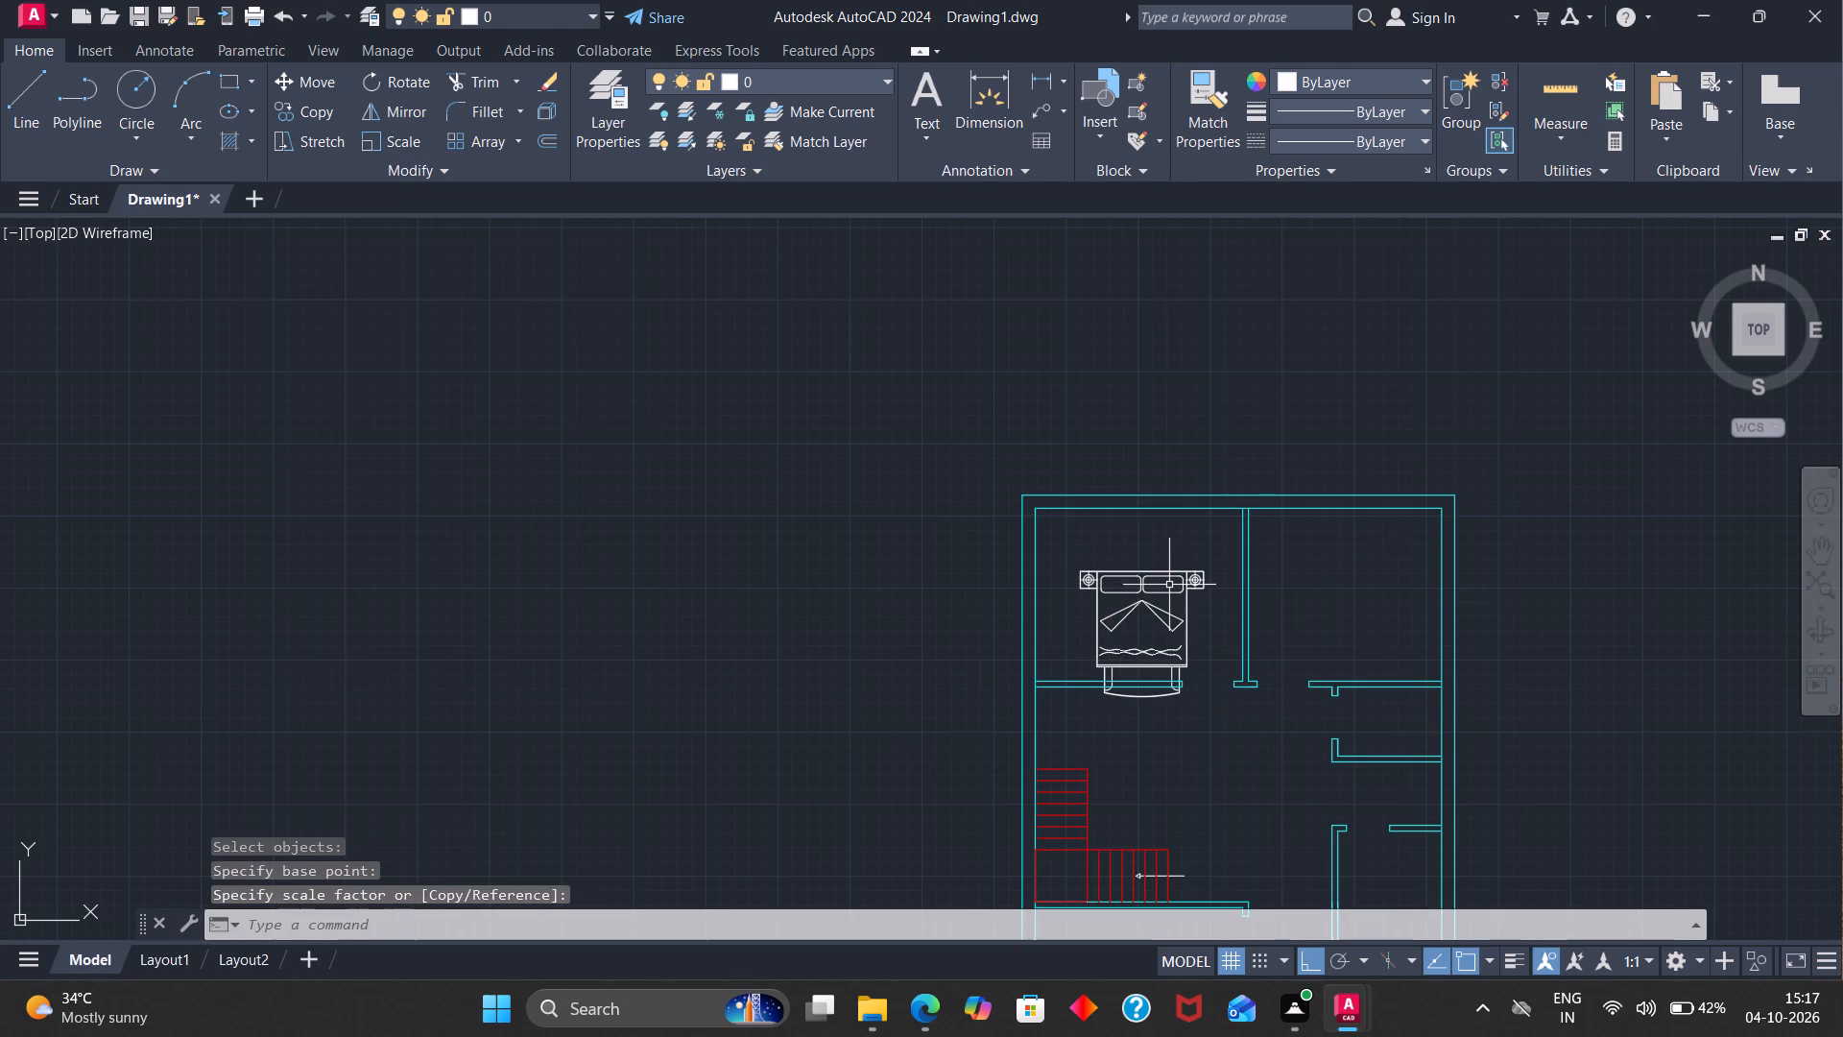
# Move the bed about 3'-8" straight up so its headboard meets the top wall's inner line.
pyautogui.press('m')
pyautogui.press('Return')
pyautogui.click(1157, 573)
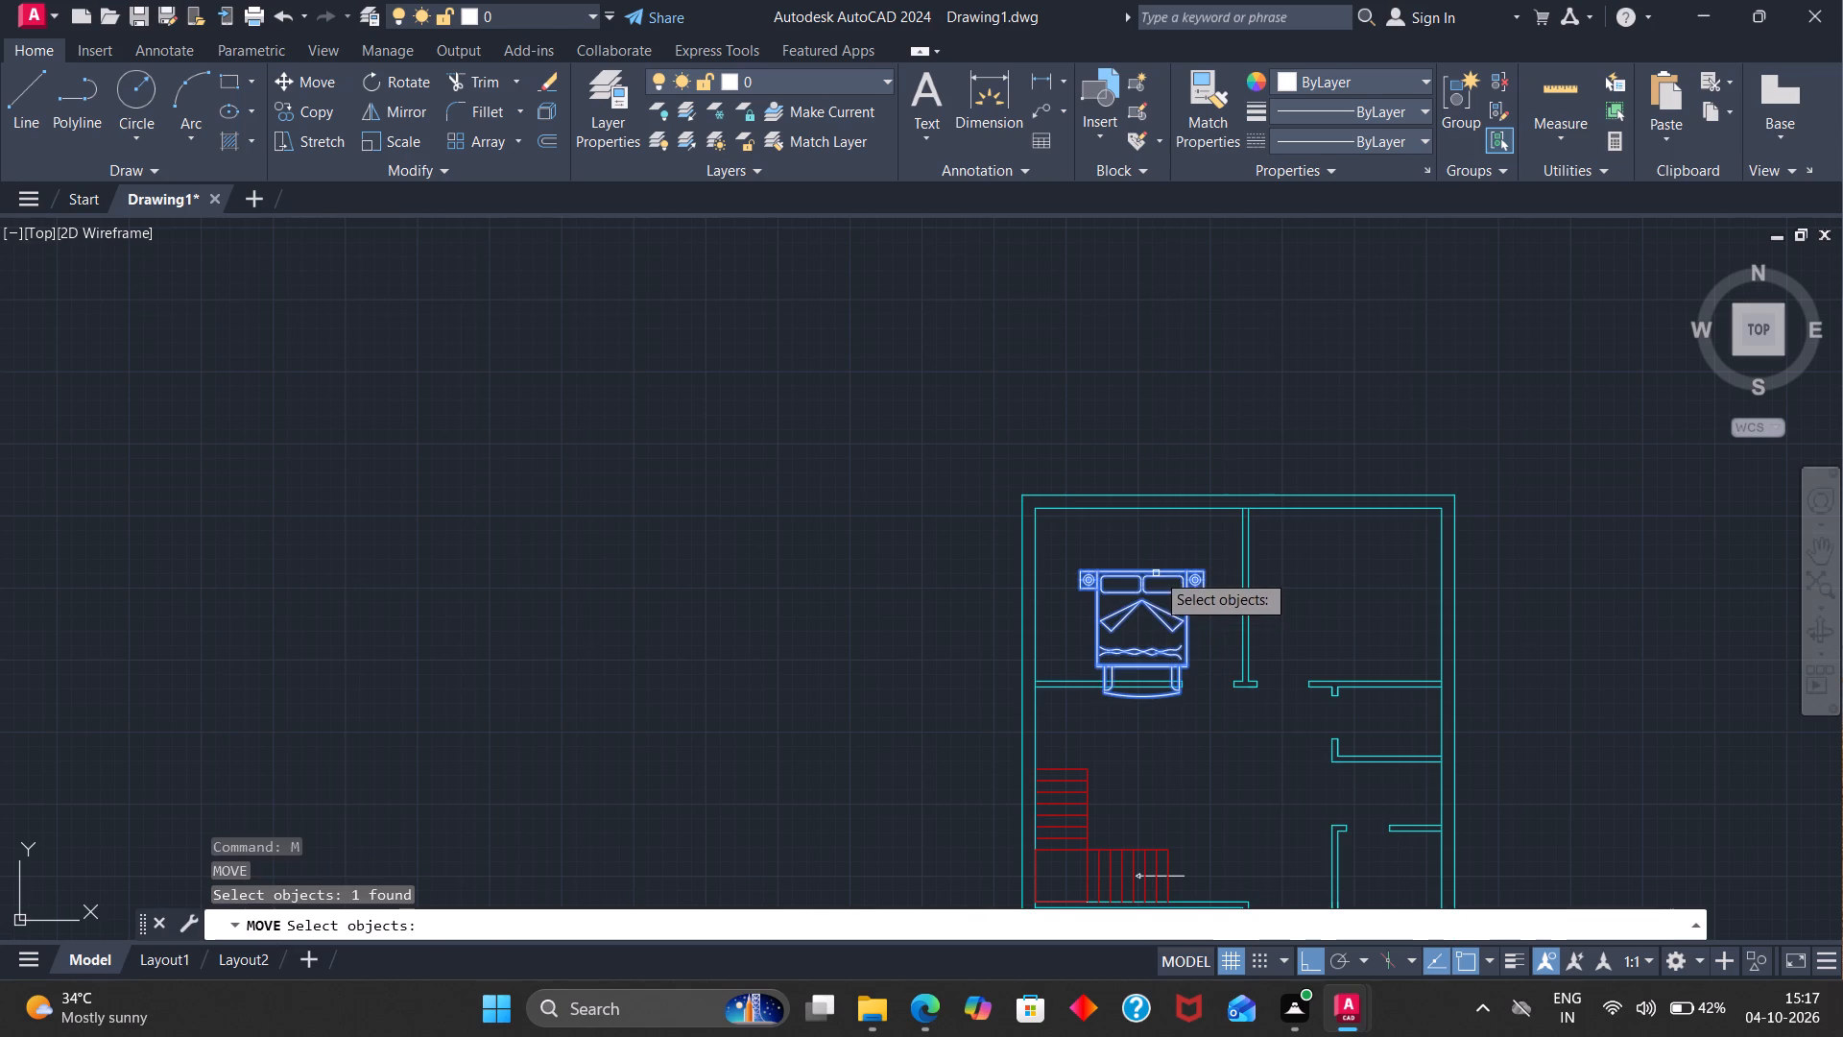
pyautogui.press('Return')
pyautogui.scroll(4, 1144, 567)
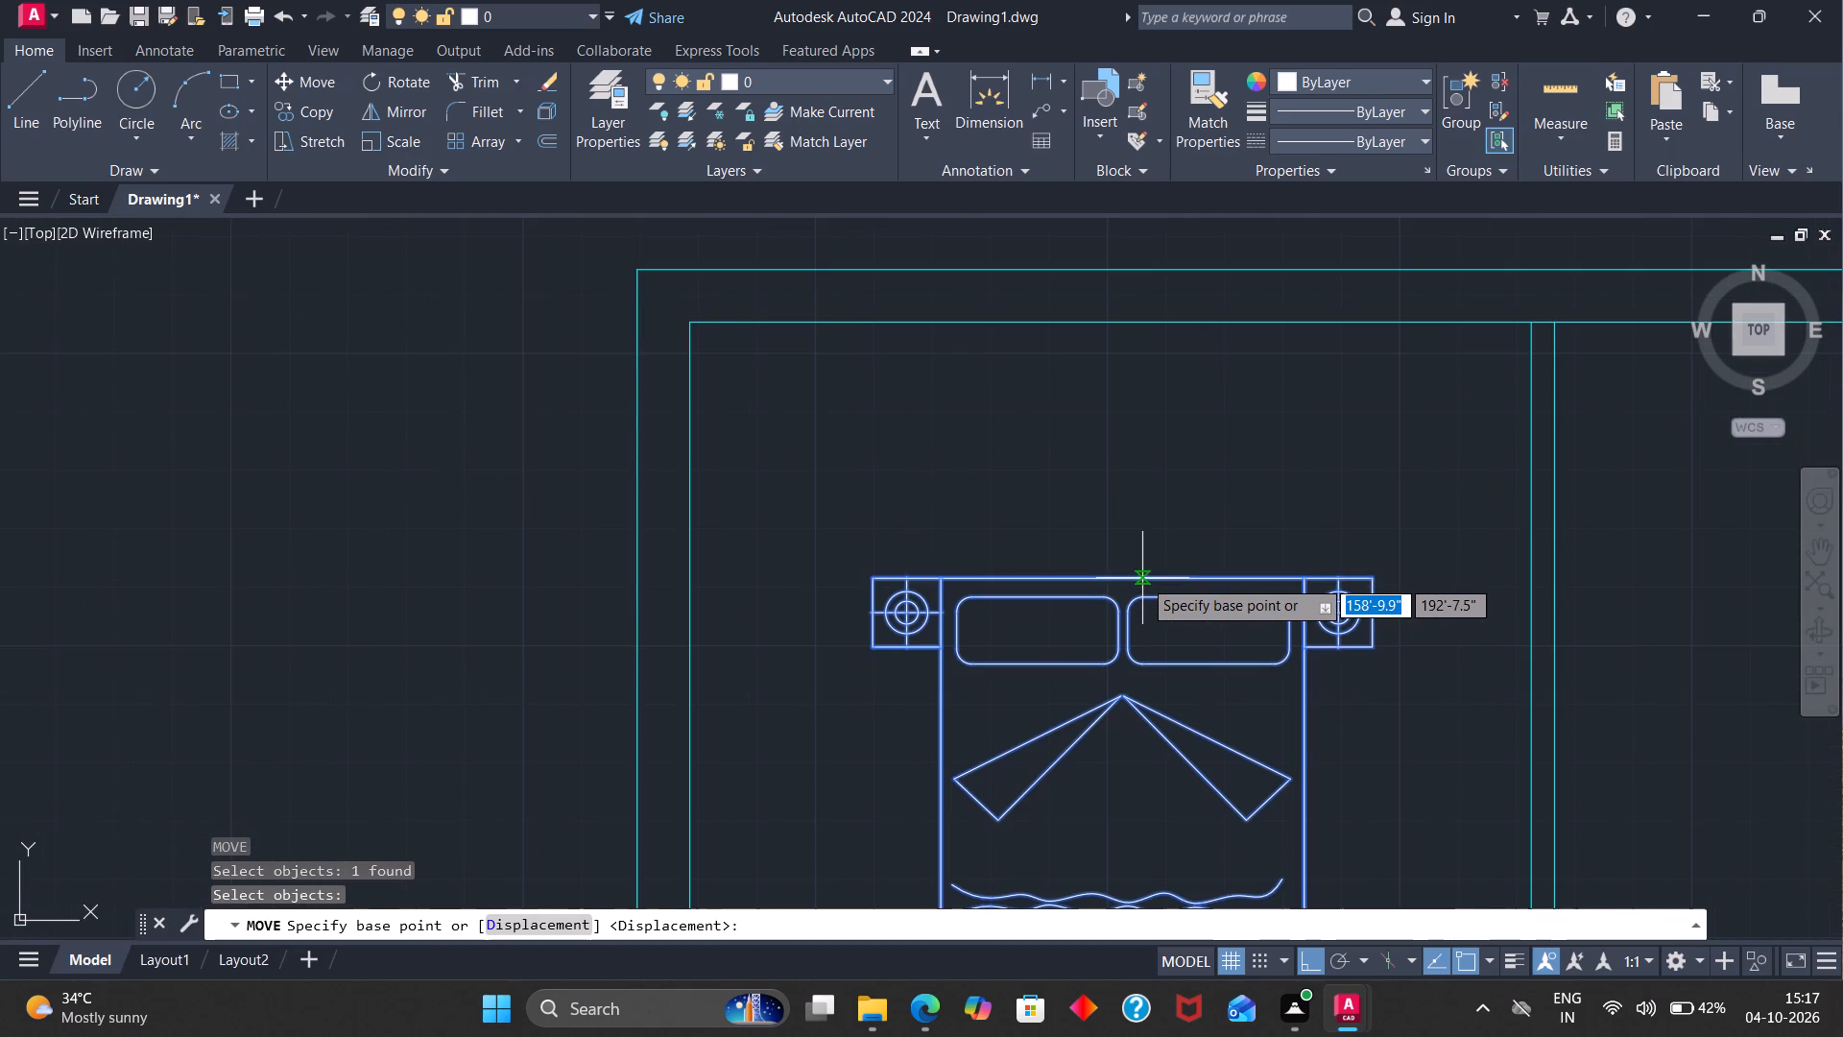
pyautogui.click(1142, 578)
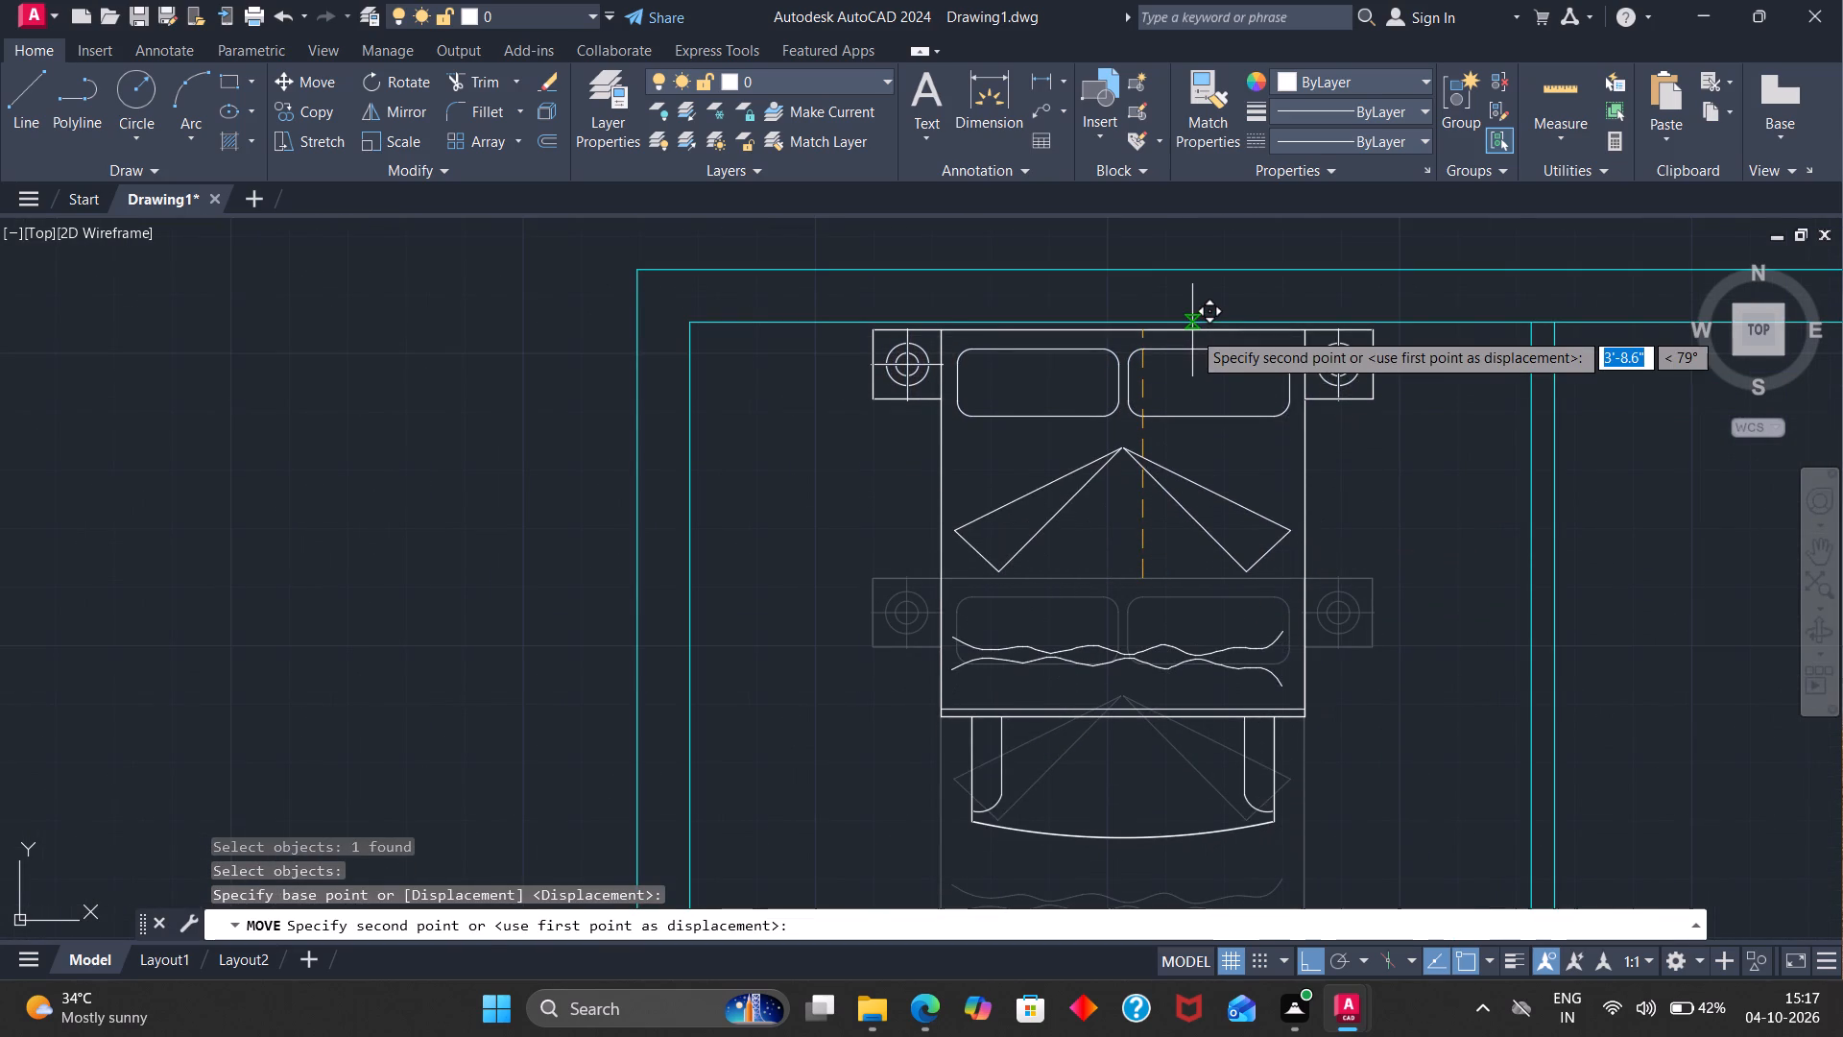
pyautogui.click(1142, 328)
# Move the bed about 2'-7" horizontally so its bedside table sits in the upper-left bedroom's inner corner.
pyautogui.scroll(-3, 1175, 455)
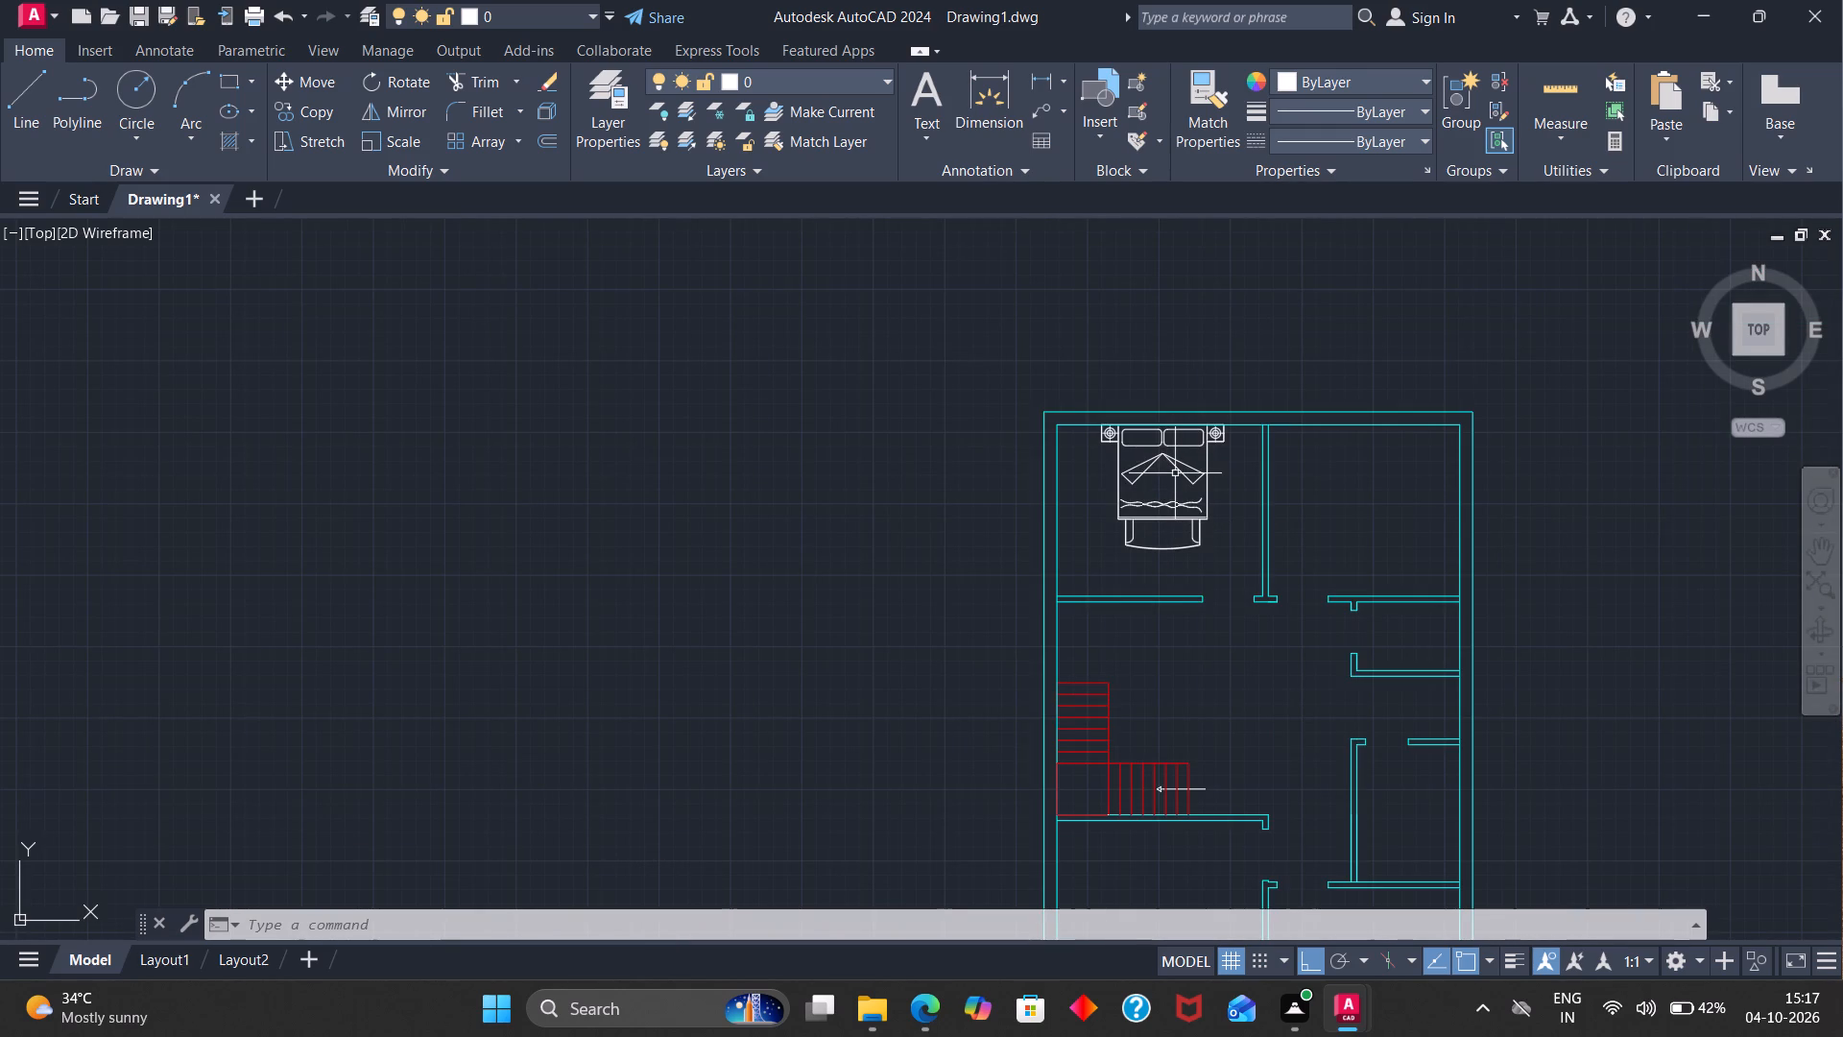
pyautogui.press('m')
pyautogui.press('Return')
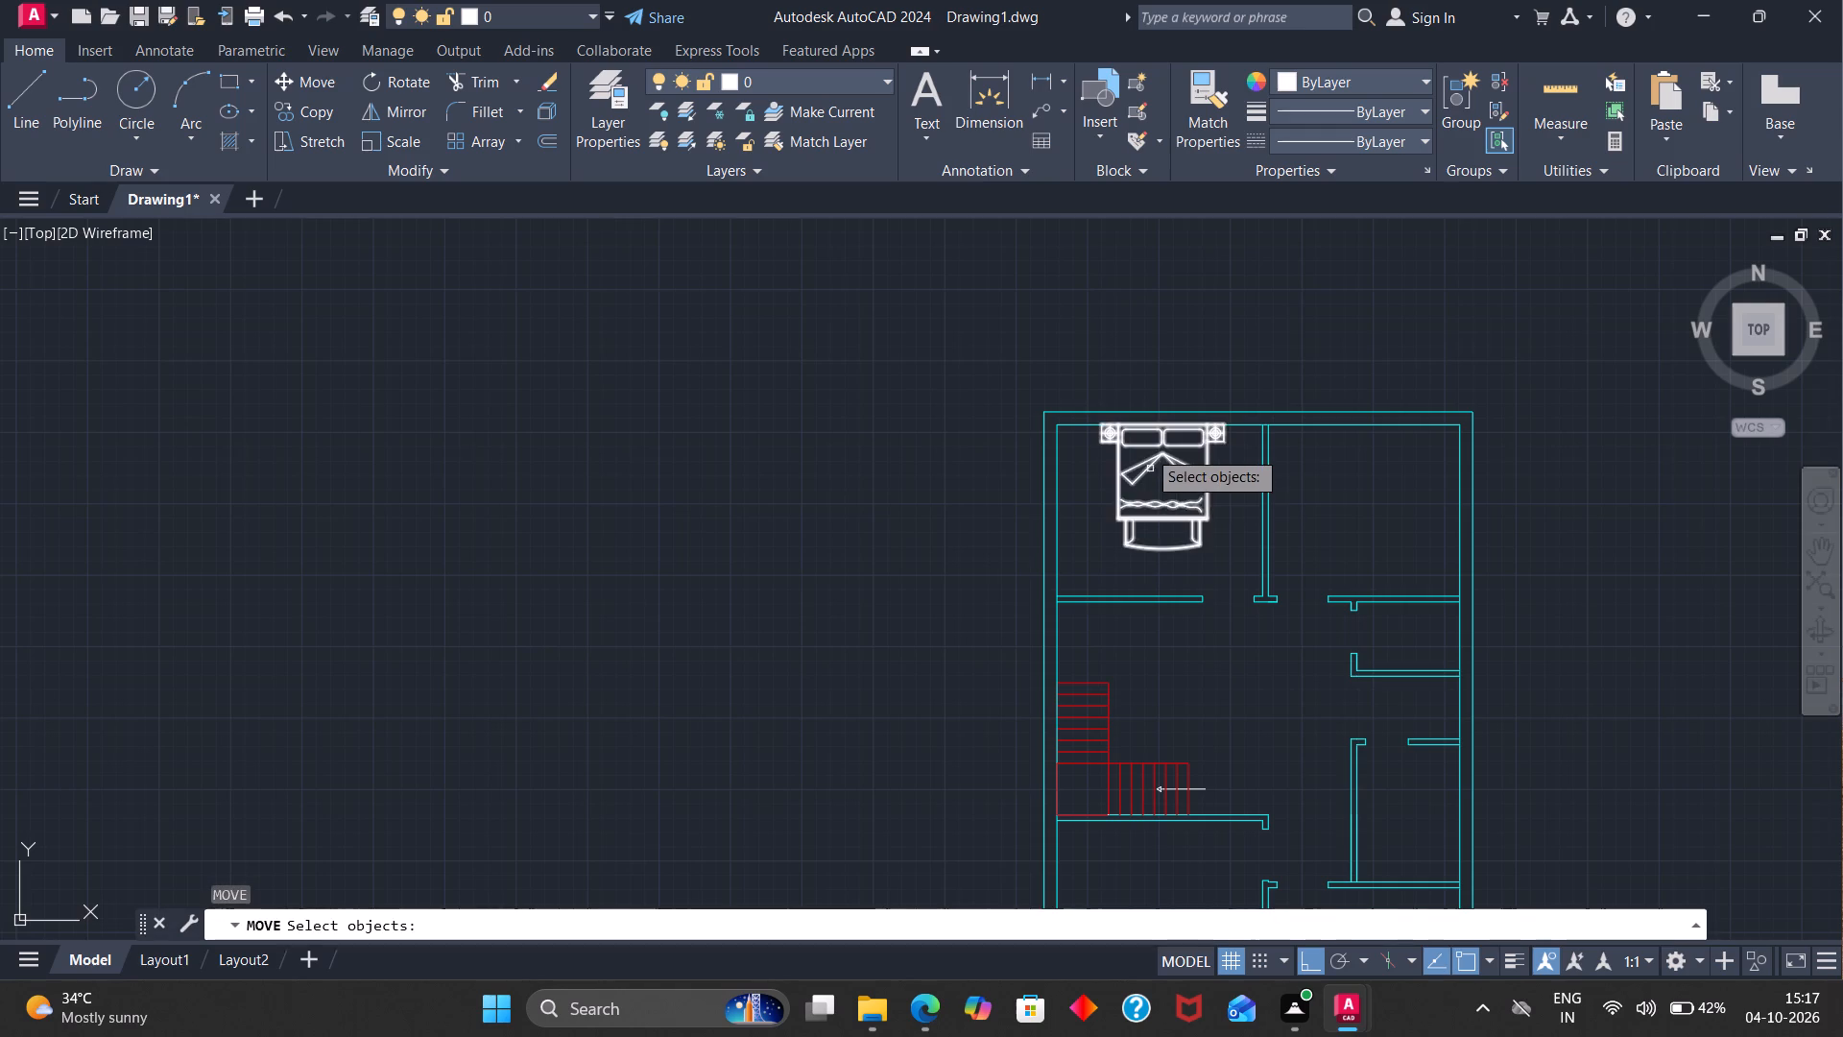
pyautogui.scroll(1, 1147, 445)
pyautogui.click(1140, 454)
pyautogui.click(1144, 445)
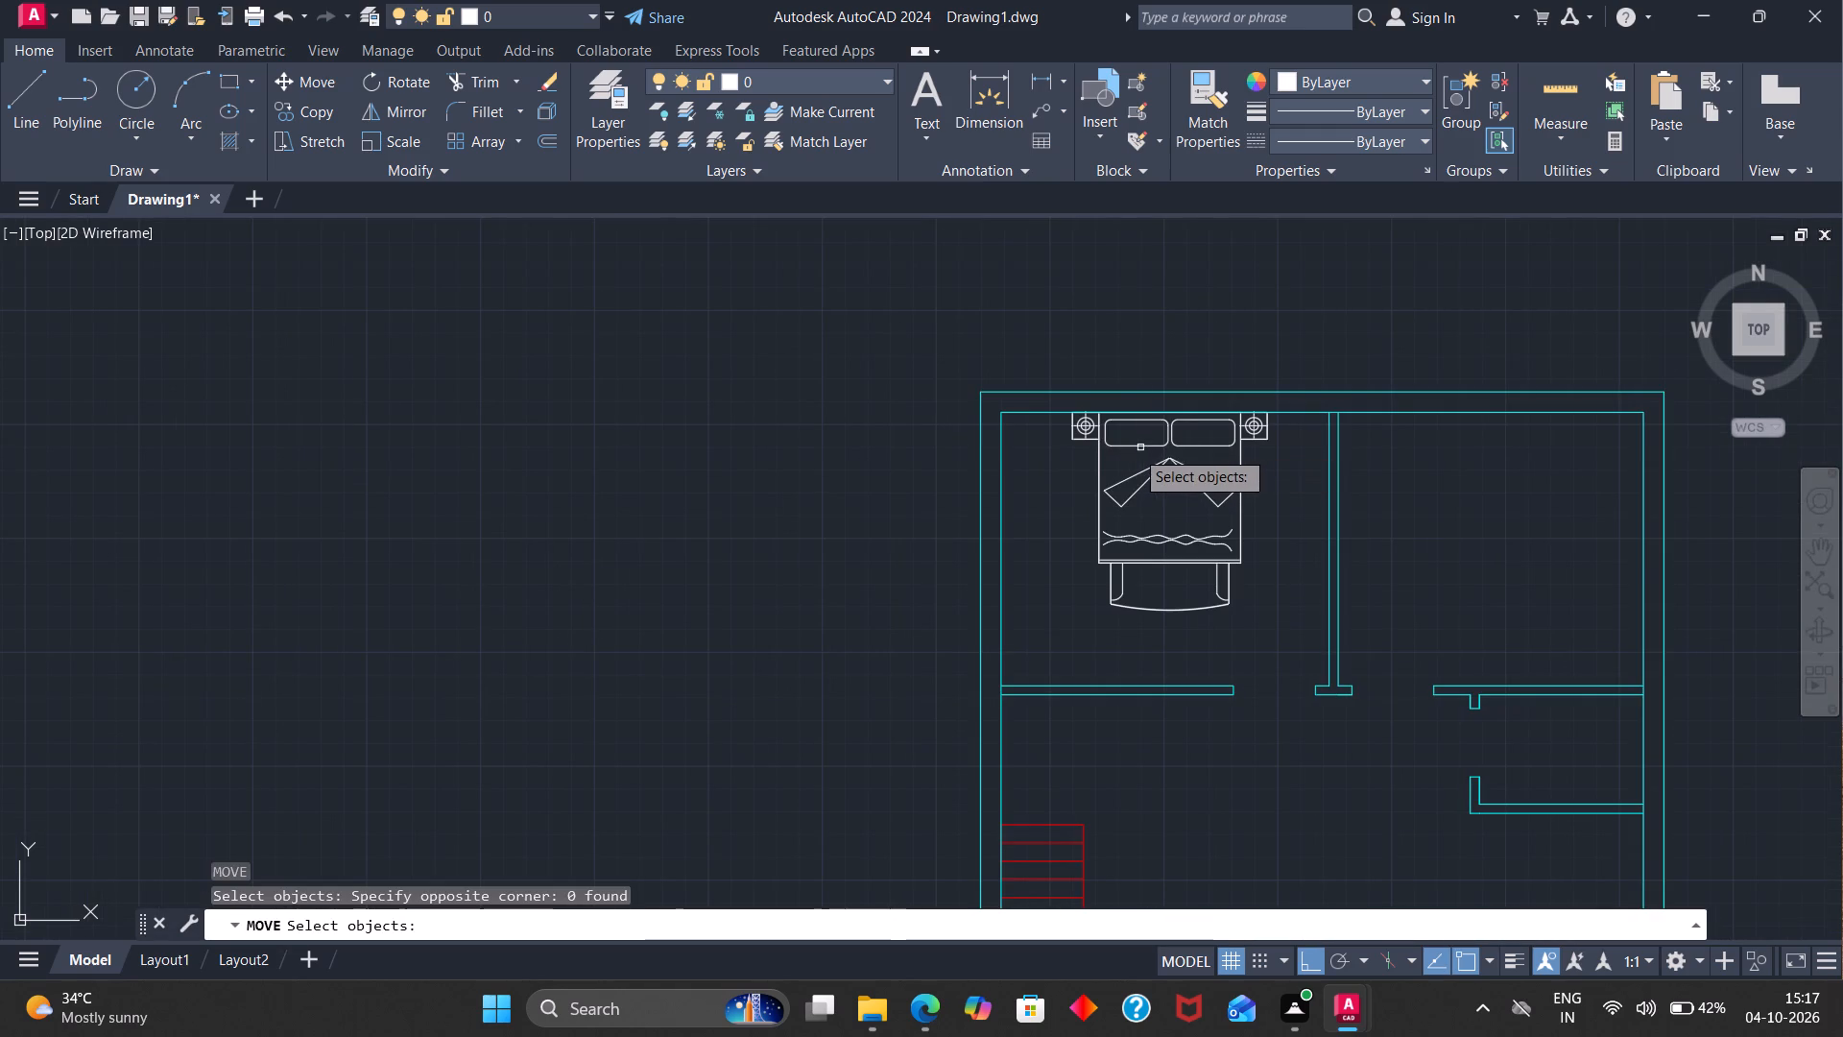
pyautogui.click(1130, 446)
pyautogui.press('Return')
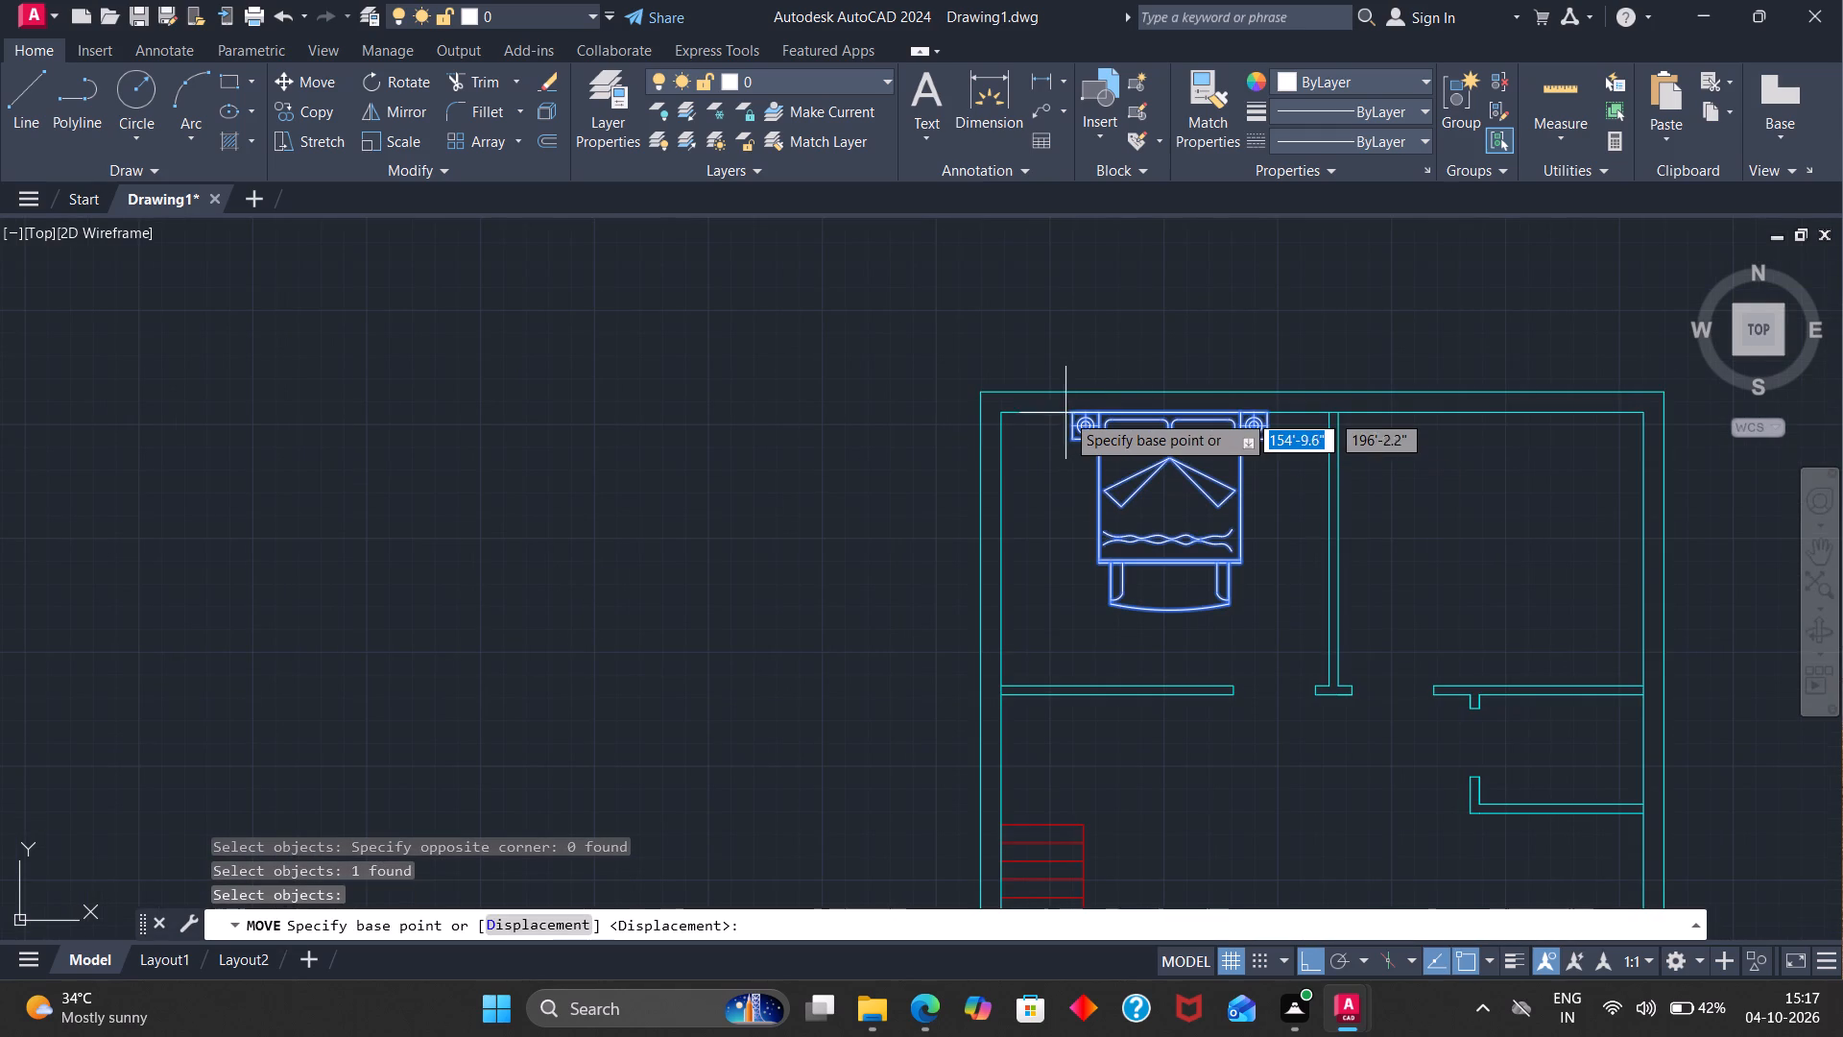
pyautogui.click(1065, 413)
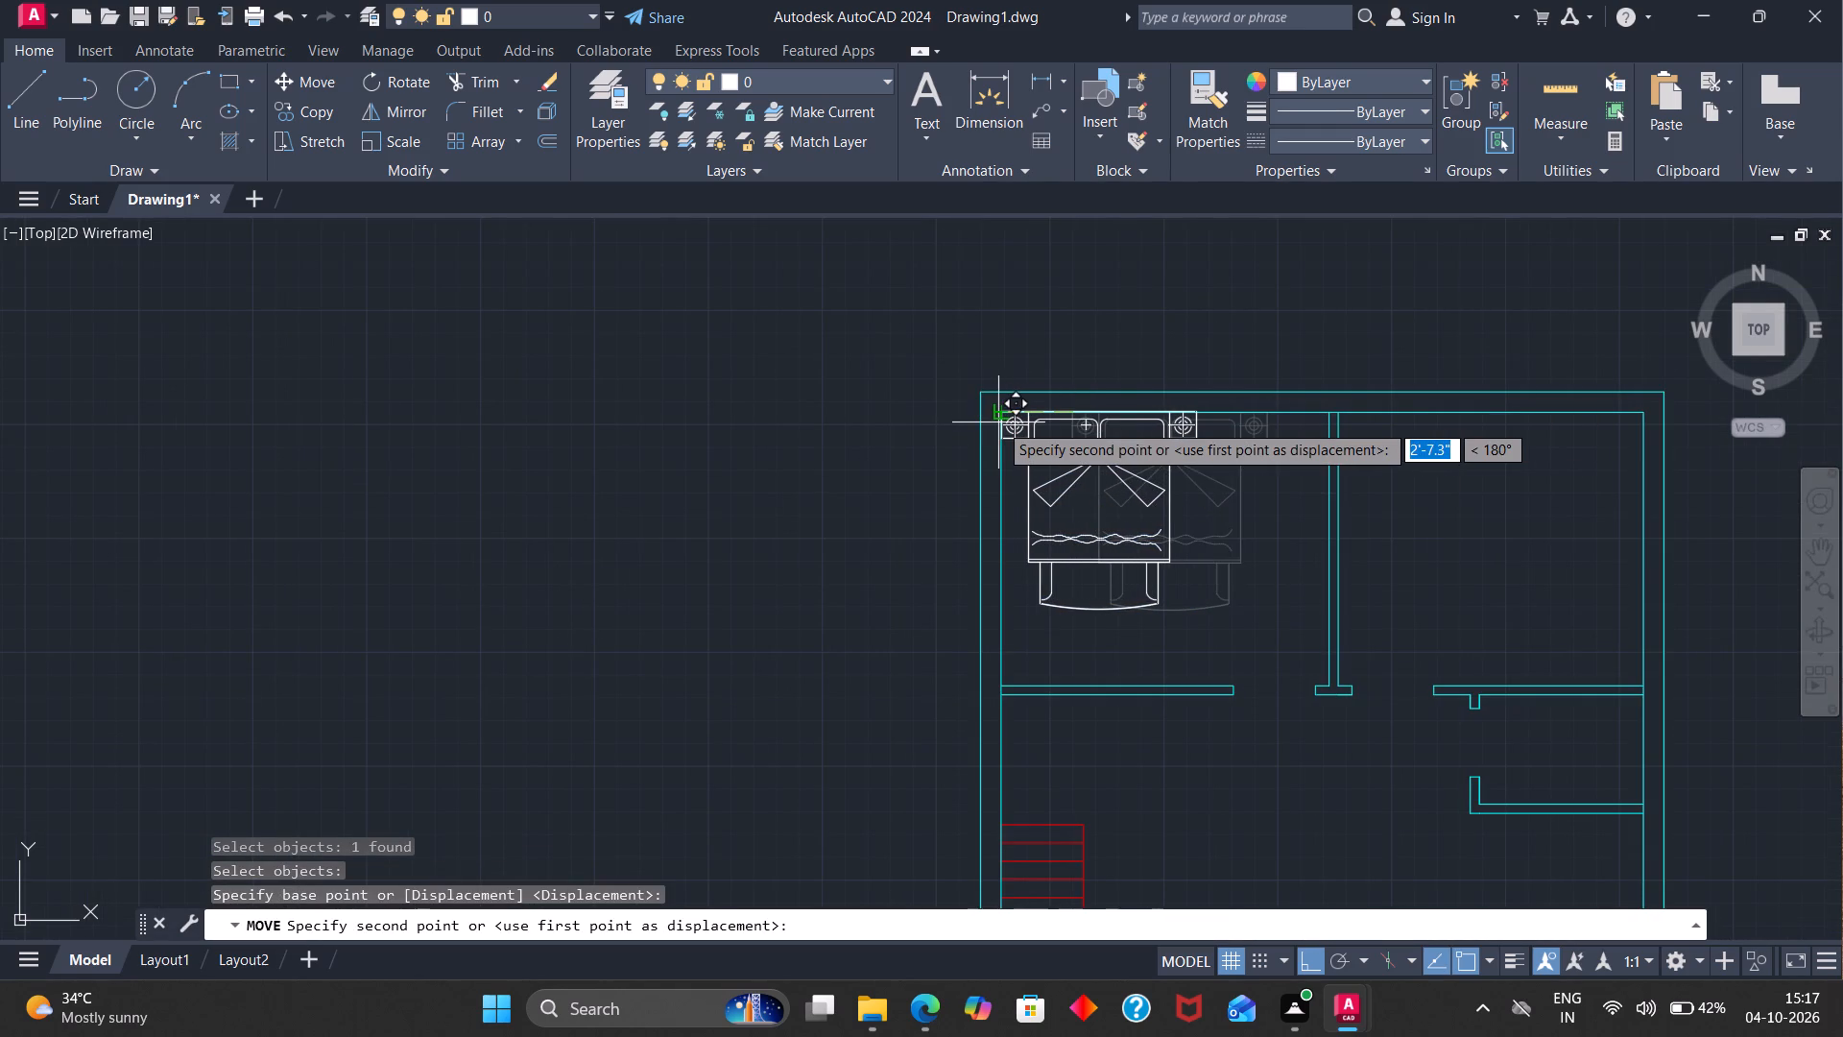
pyautogui.scroll(2, 998, 422)
pyautogui.click(1002, 406)
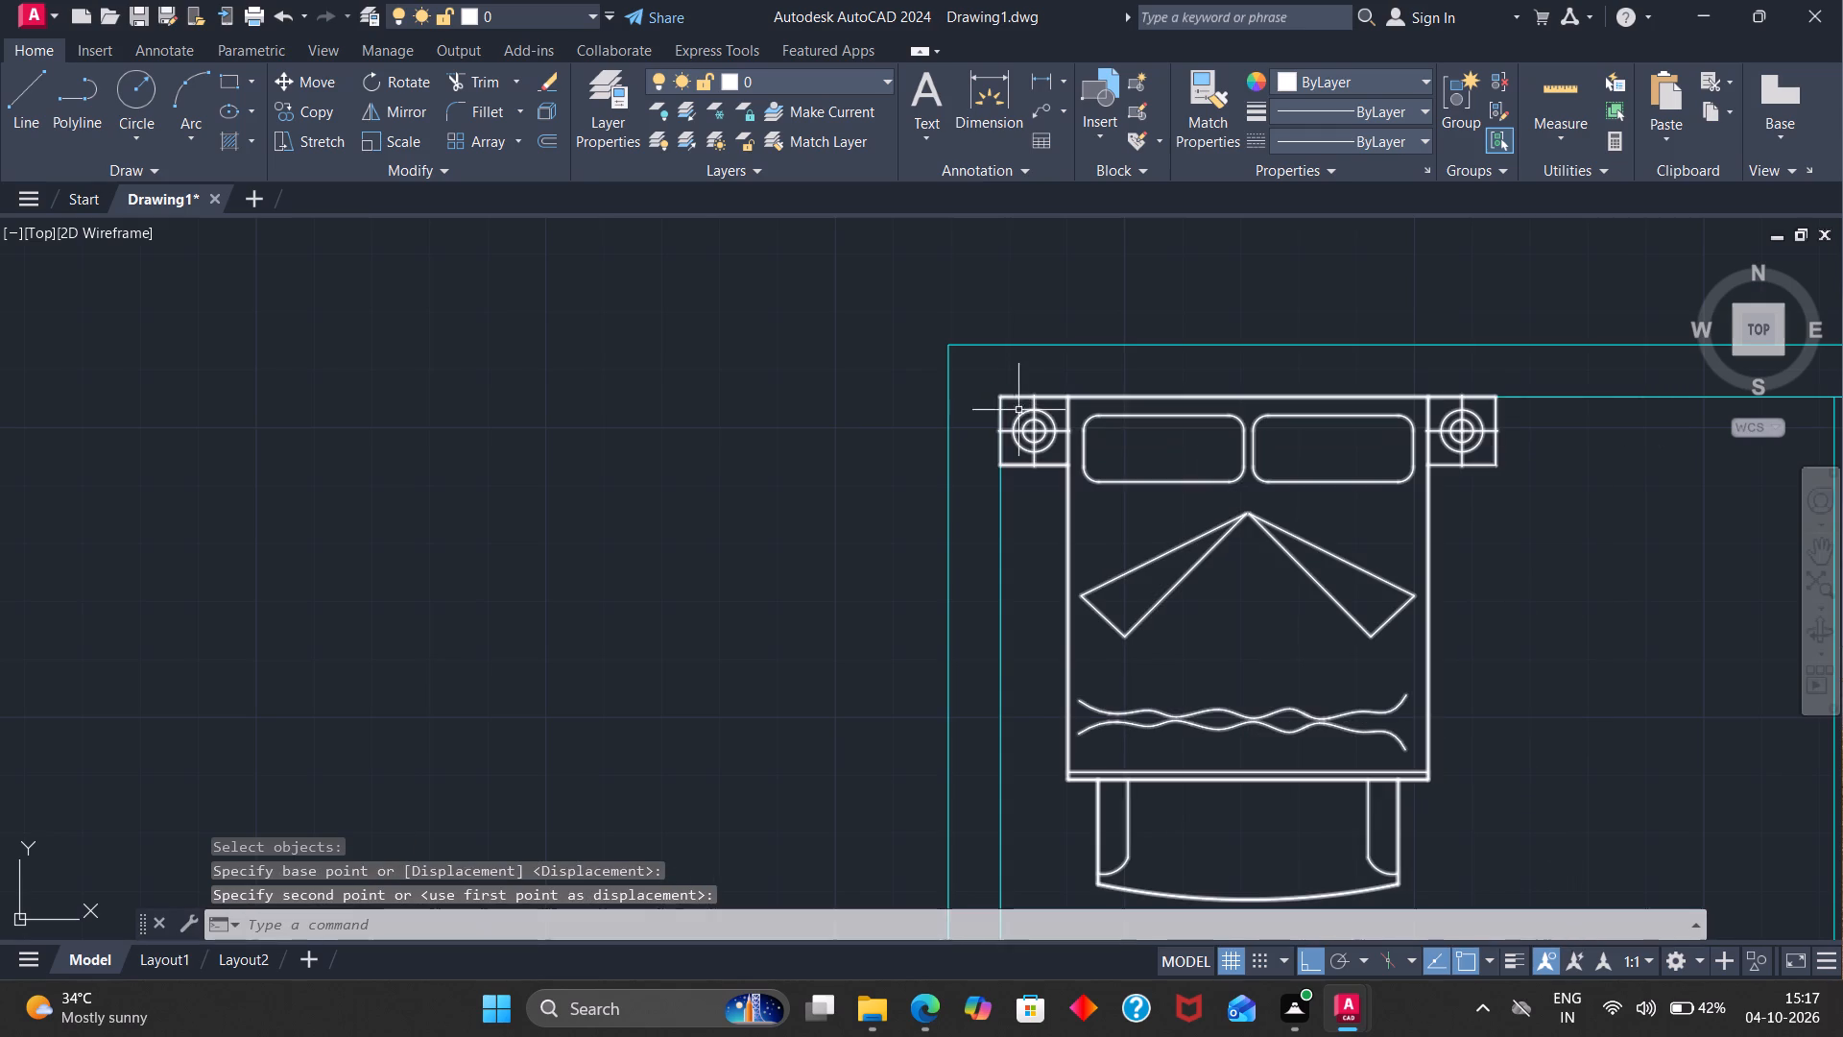
# Copy the bed about 16'-4.5" across, fitting its upper-right corner into the upper-right bedroom's inner corner.
pyautogui.scroll(-2, 1239, 498)
pyautogui.scroll(-1, 1330, 543)
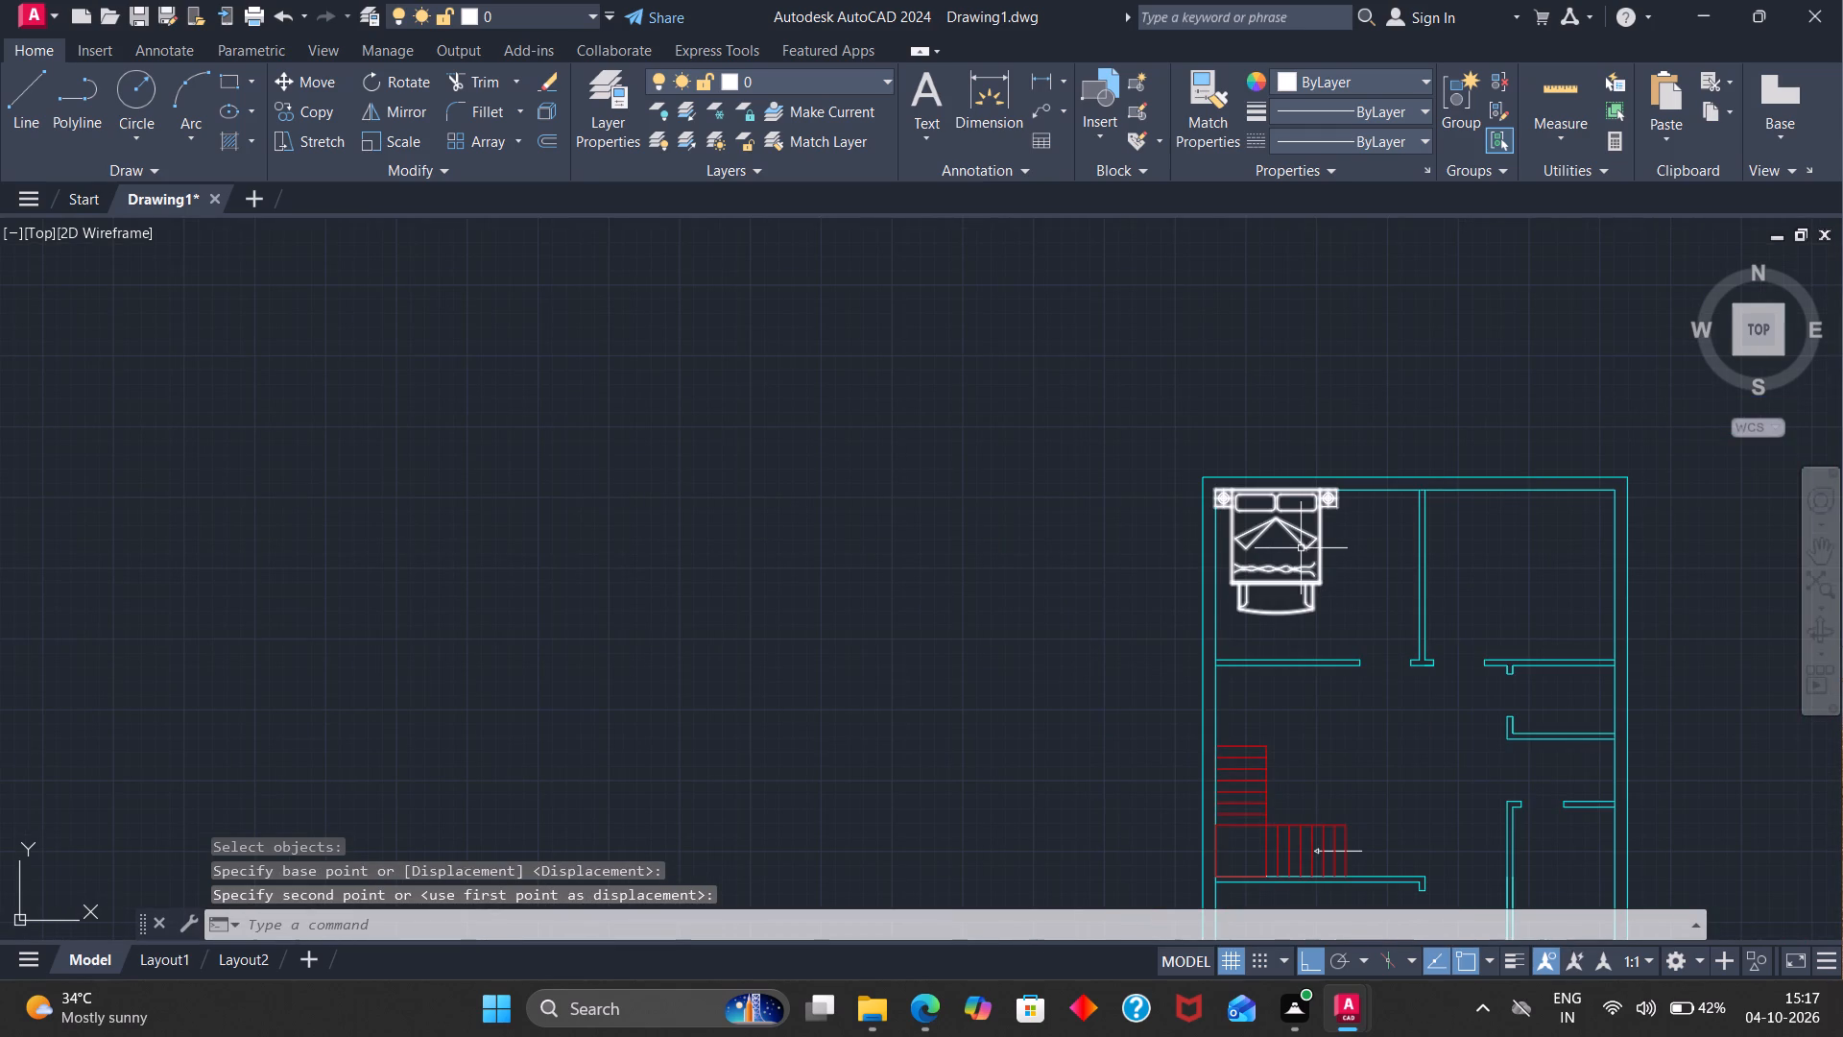
pyautogui.click(1304, 544)
pyautogui.press('c')
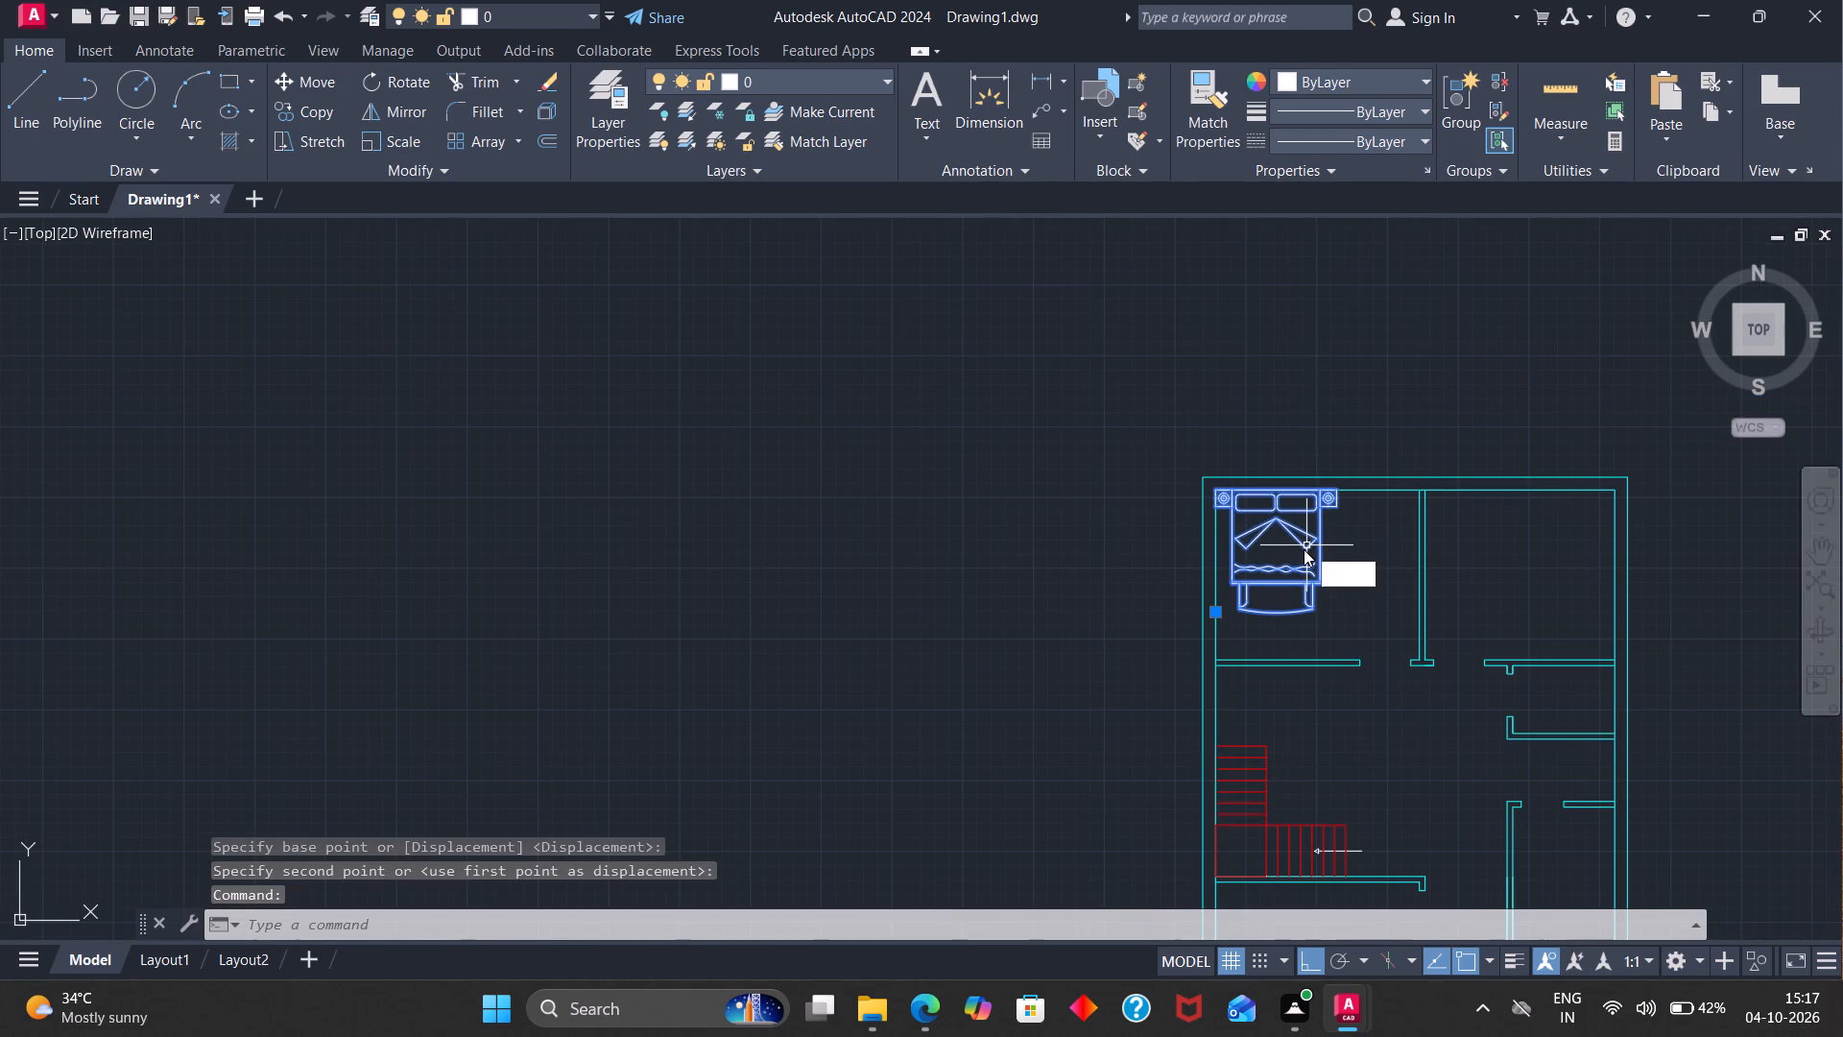
pyautogui.press('o')
pyautogui.press('Return')
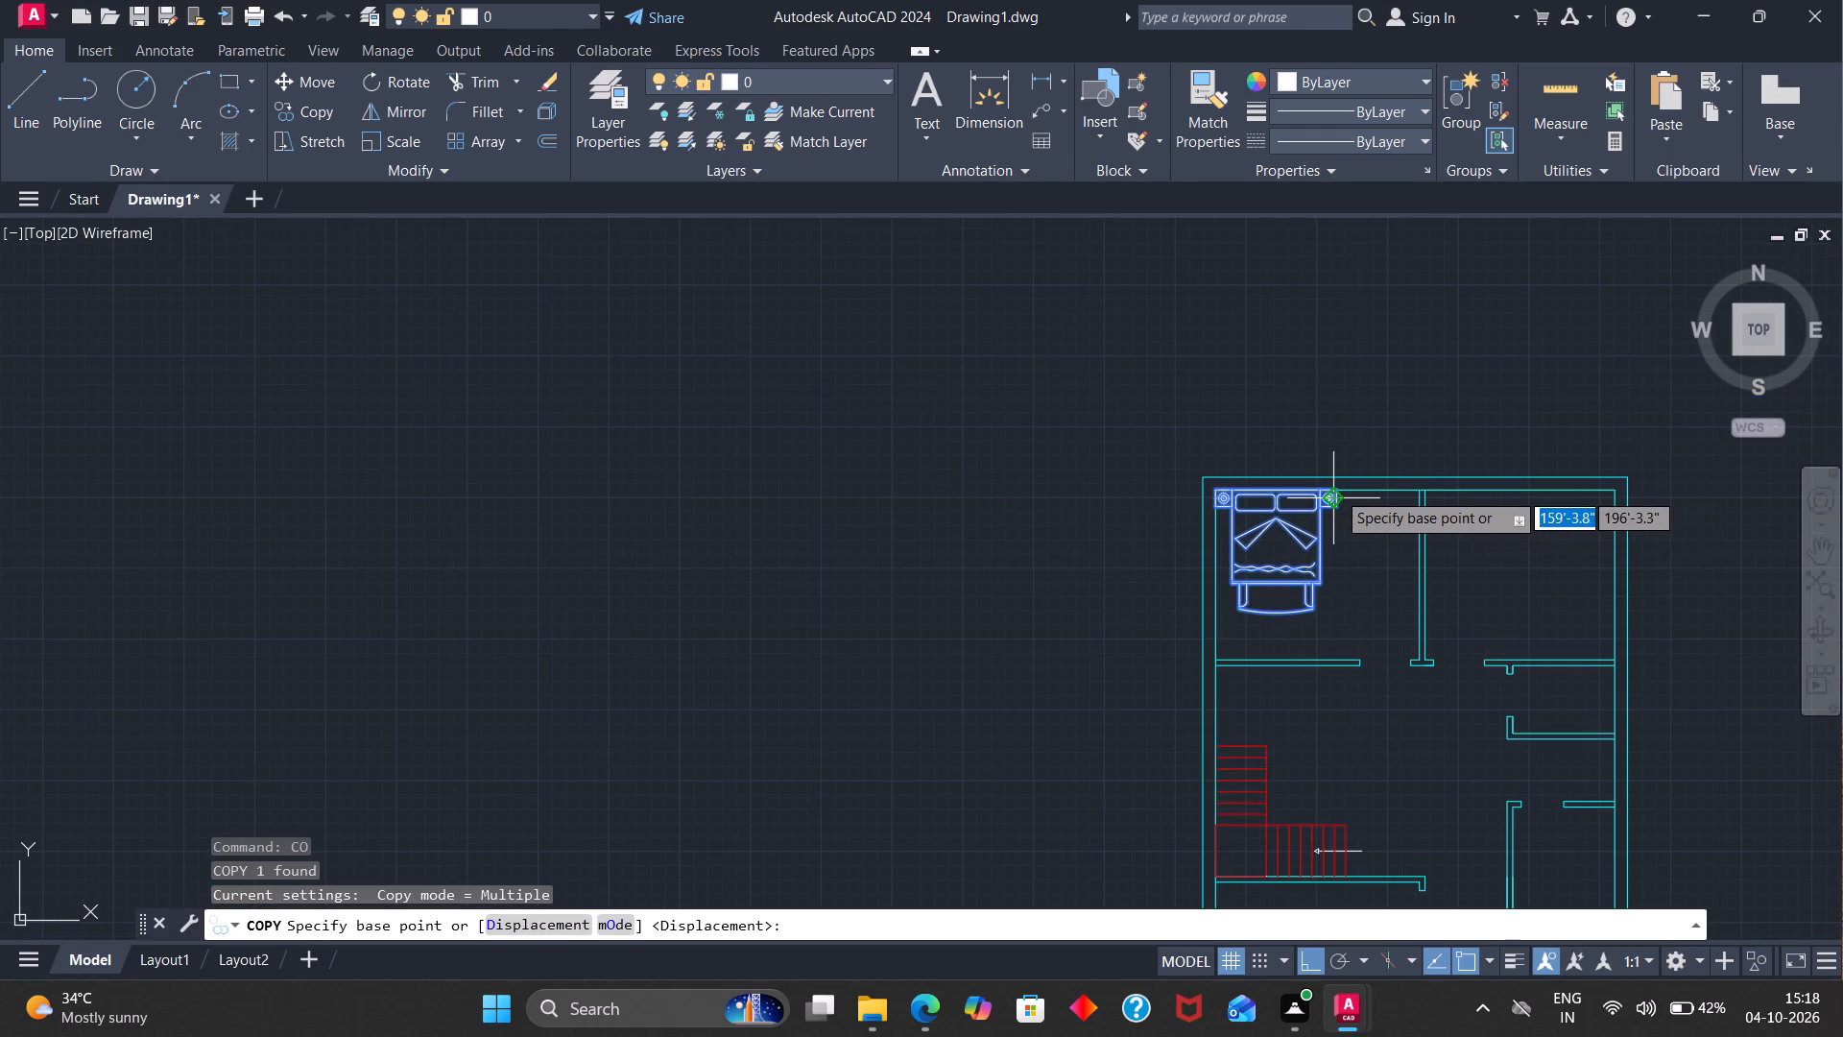
pyautogui.scroll(3, 1336, 489)
pyautogui.click(1327, 491)
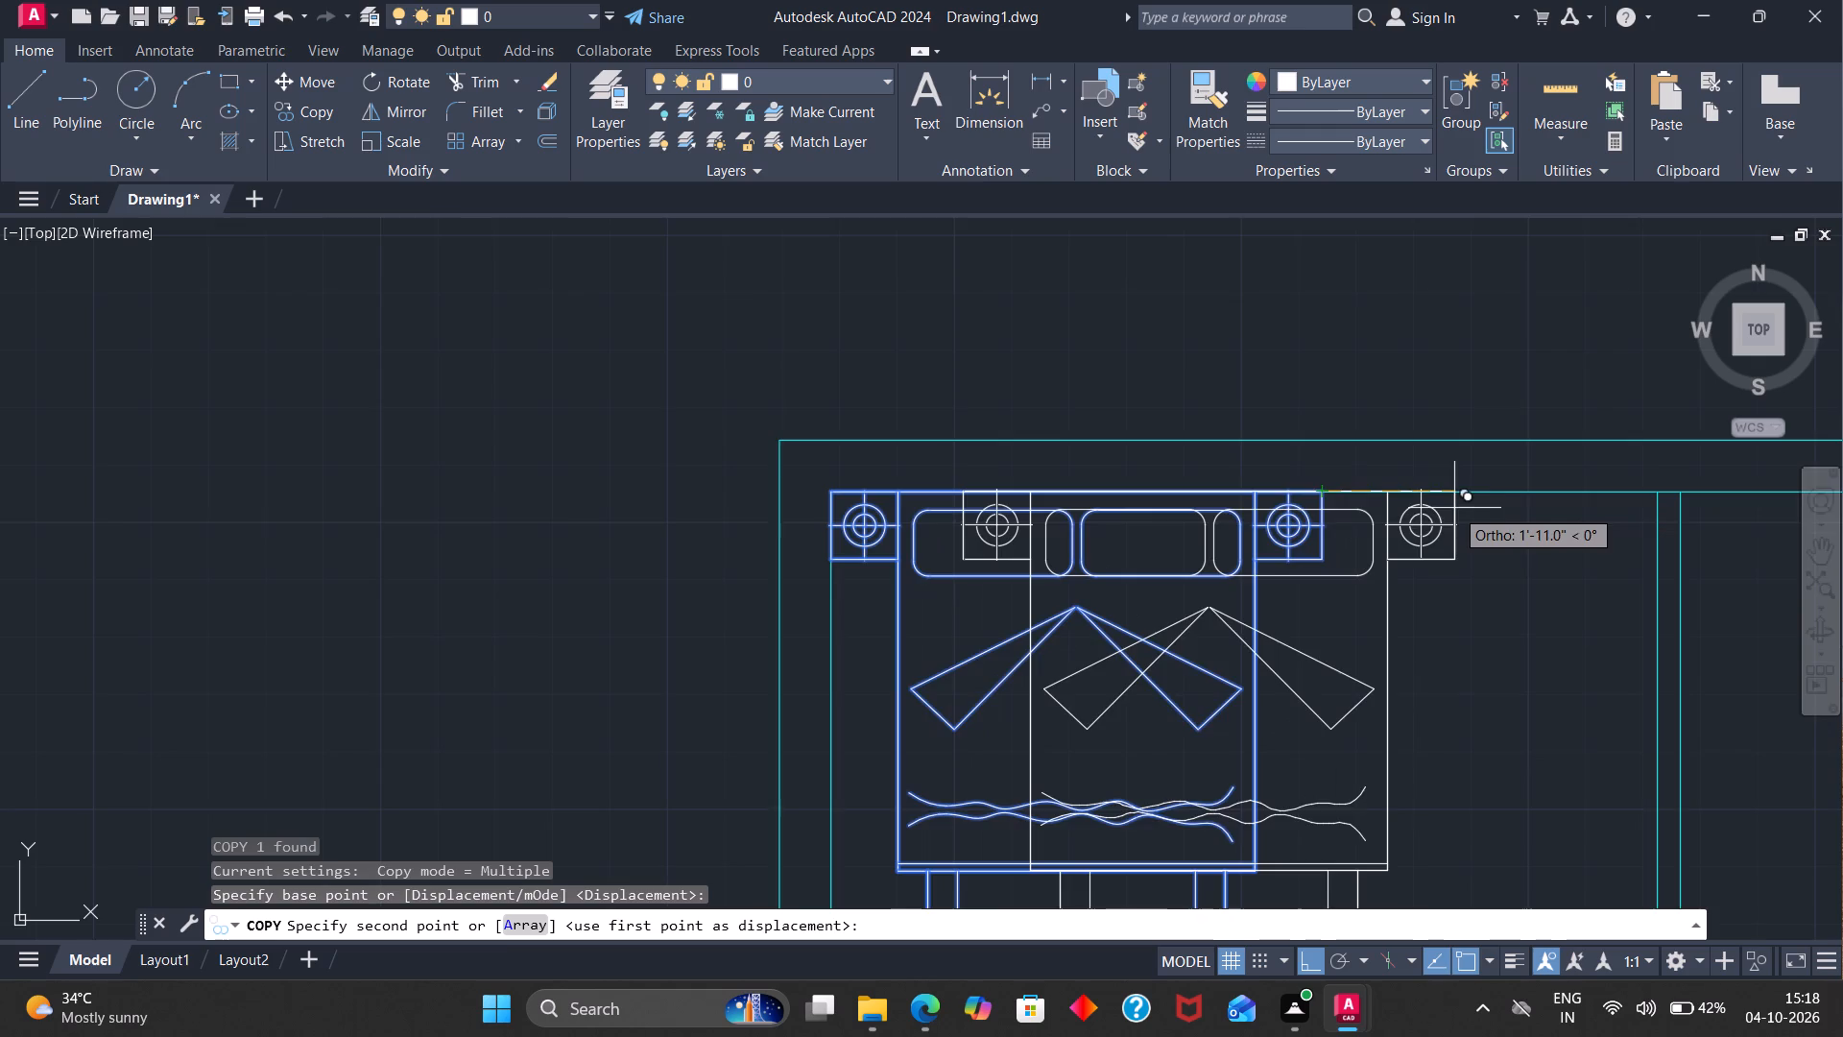
pyautogui.scroll(-4, 1454, 517)
pyautogui.scroll(-3, 1541, 545)
pyautogui.scroll(4, 1620, 551)
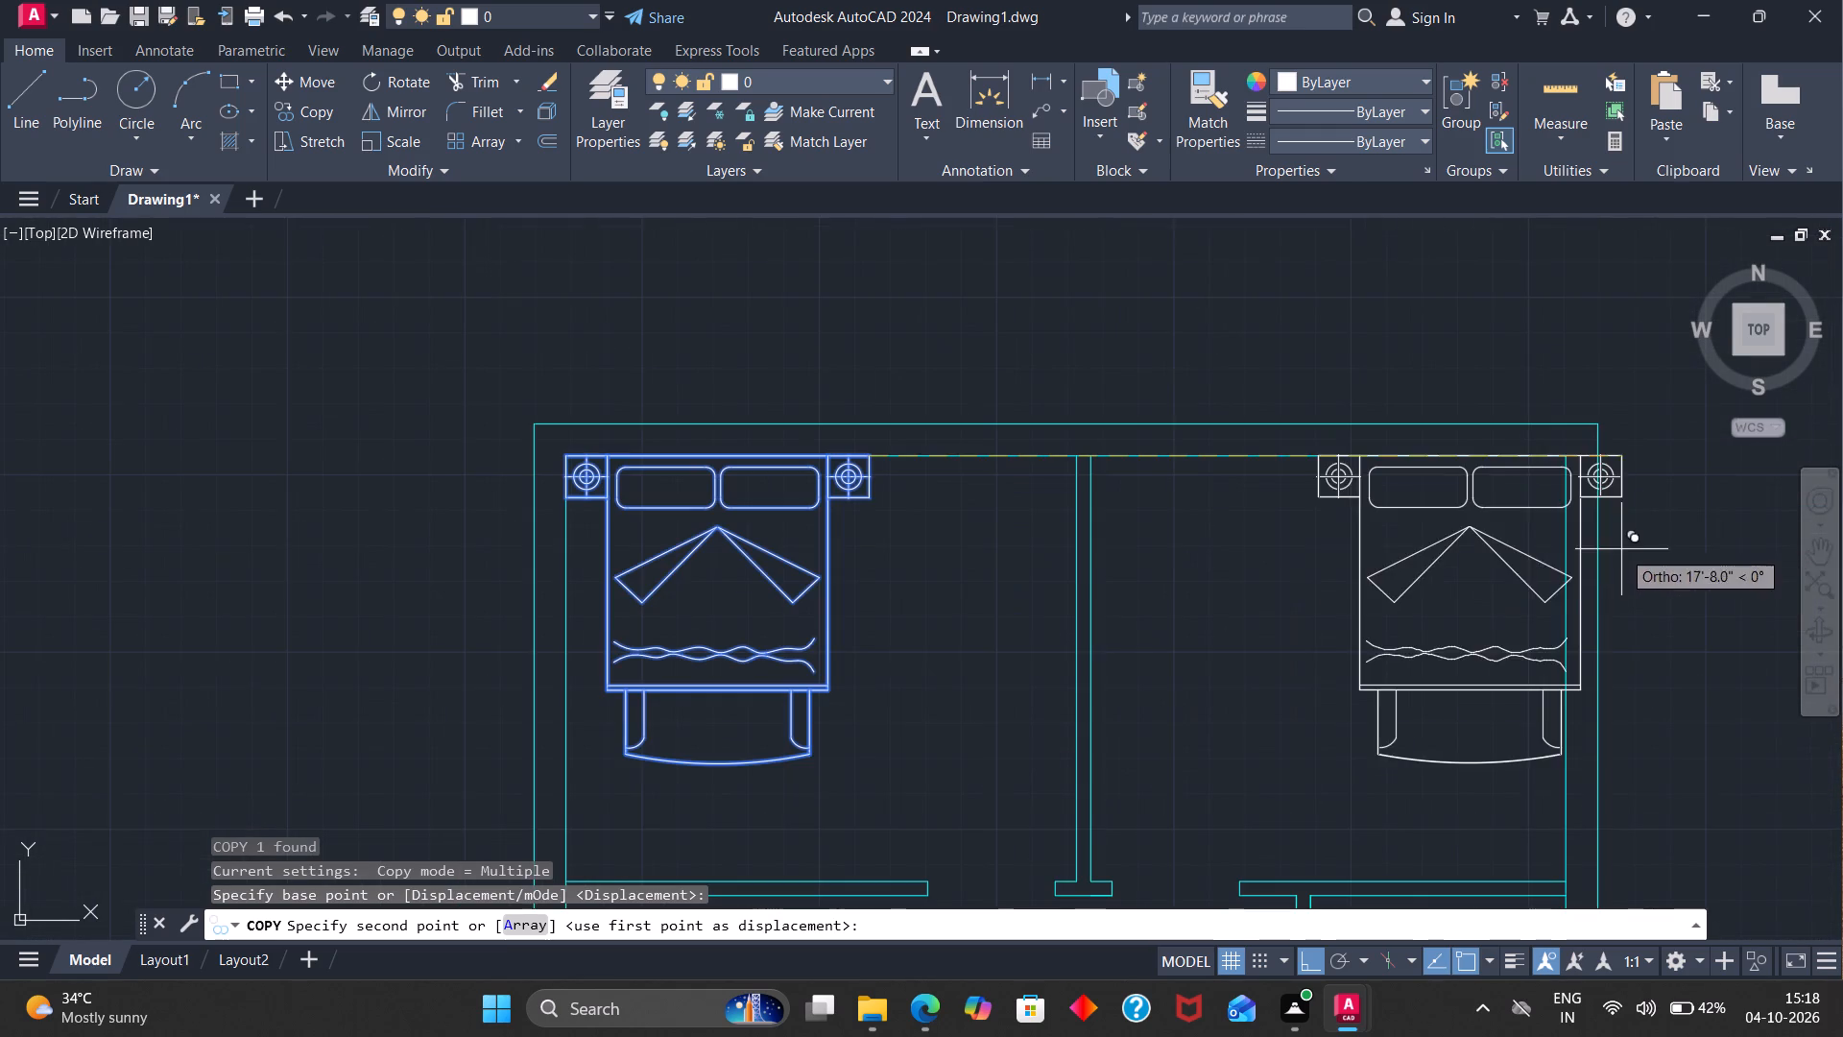
pyautogui.click(1564, 462)
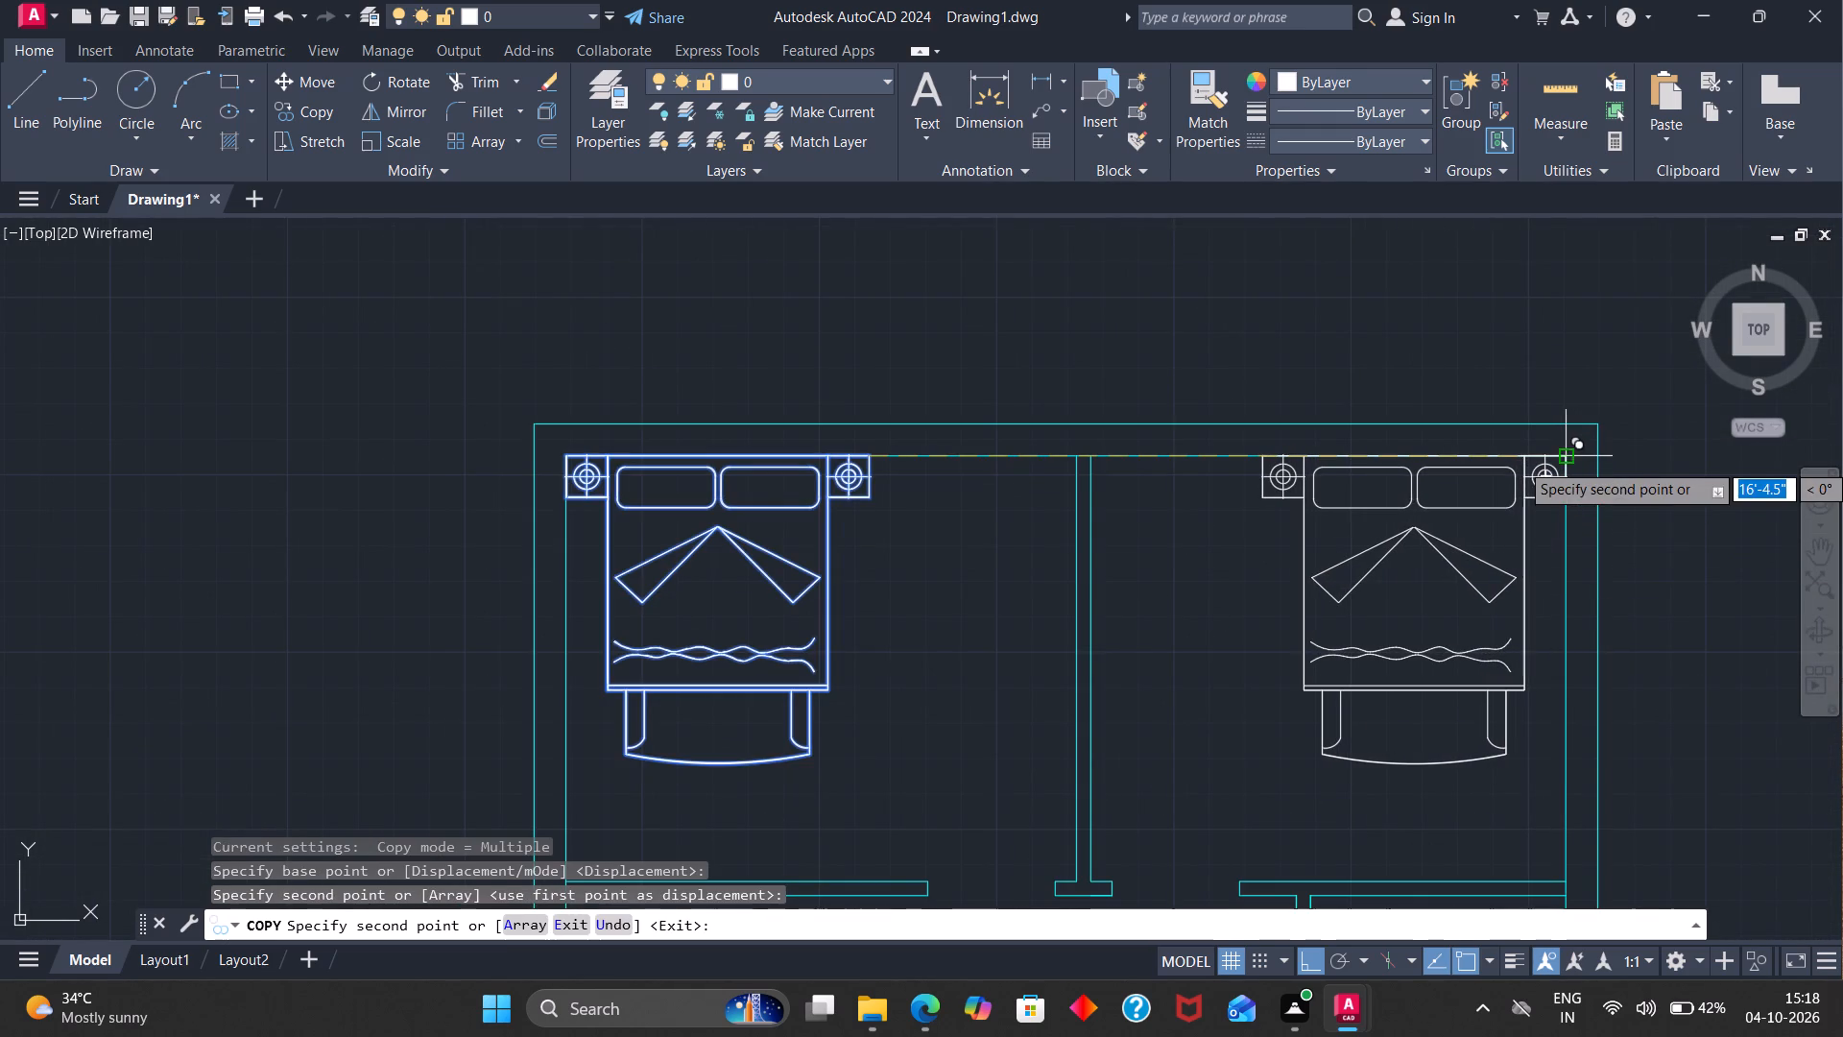
# Place another copy of the bed in the lower-left room, about 25' straight below the original.
pyautogui.scroll(-4, 1369, 673)
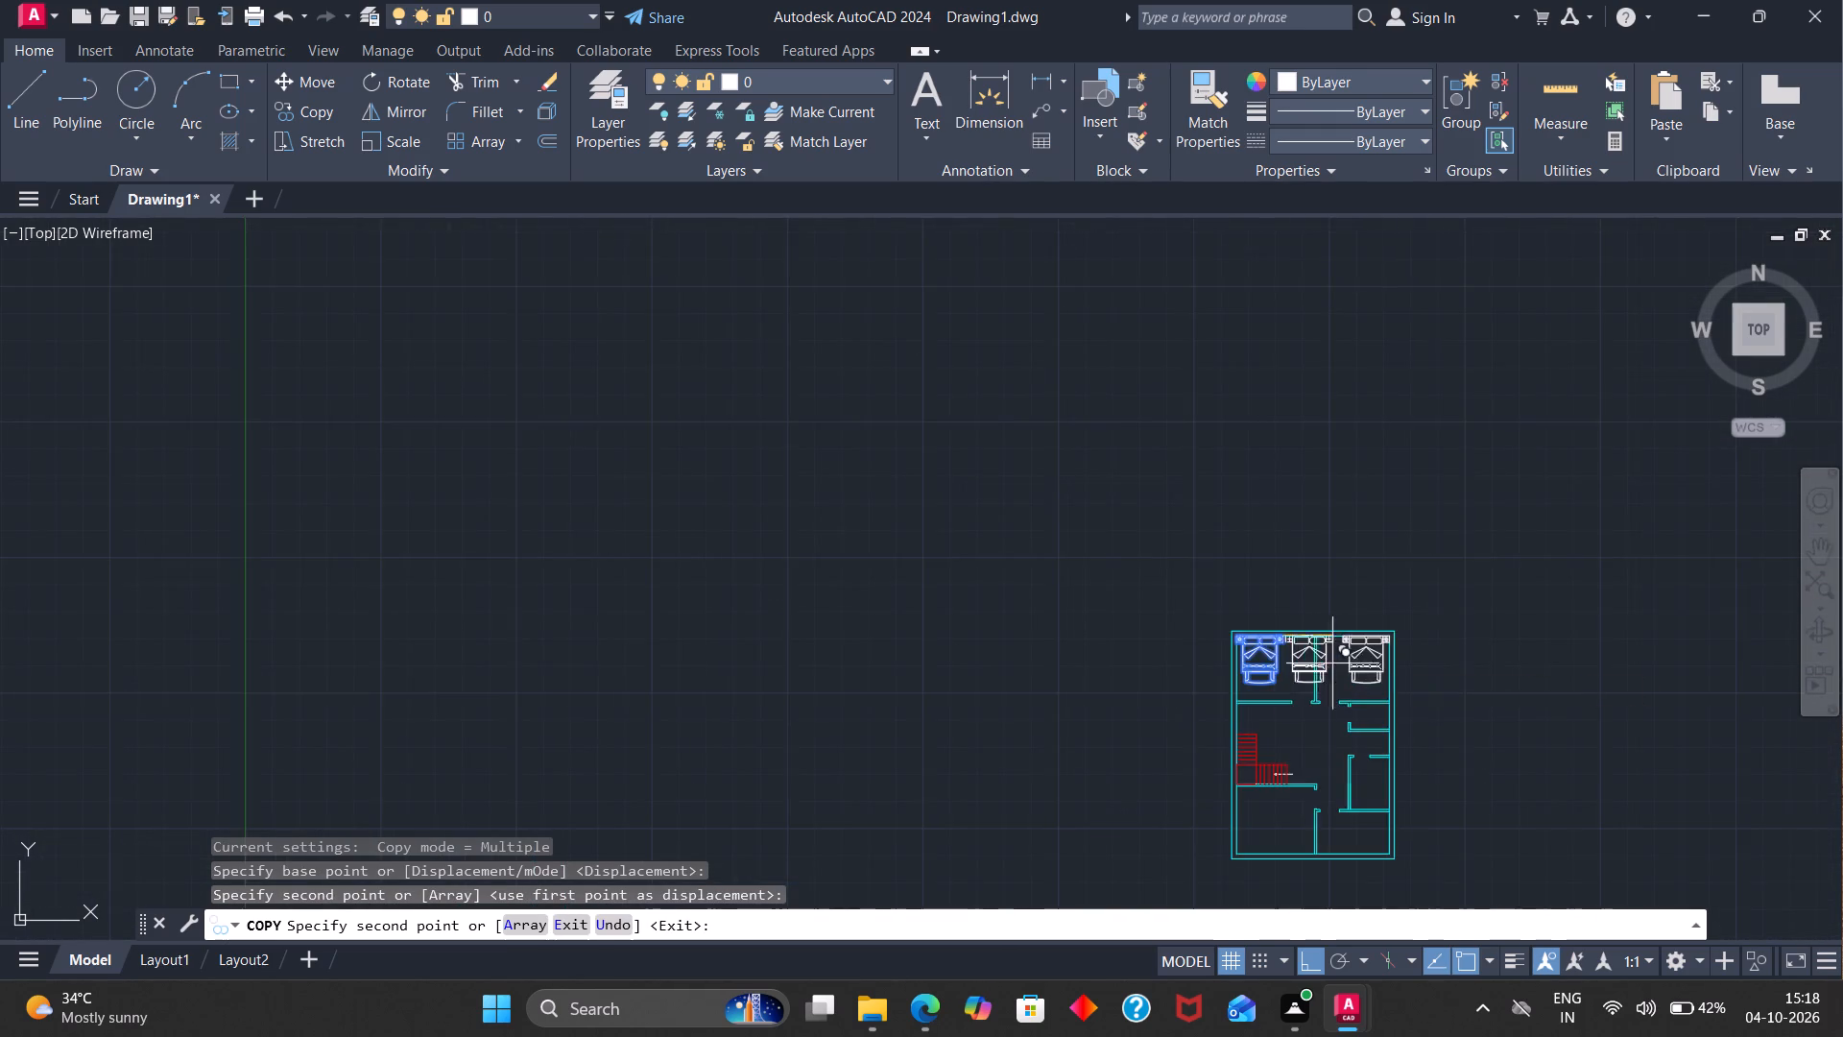
pyautogui.scroll(-2, 1304, 666)
pyautogui.scroll(9, 1281, 750)
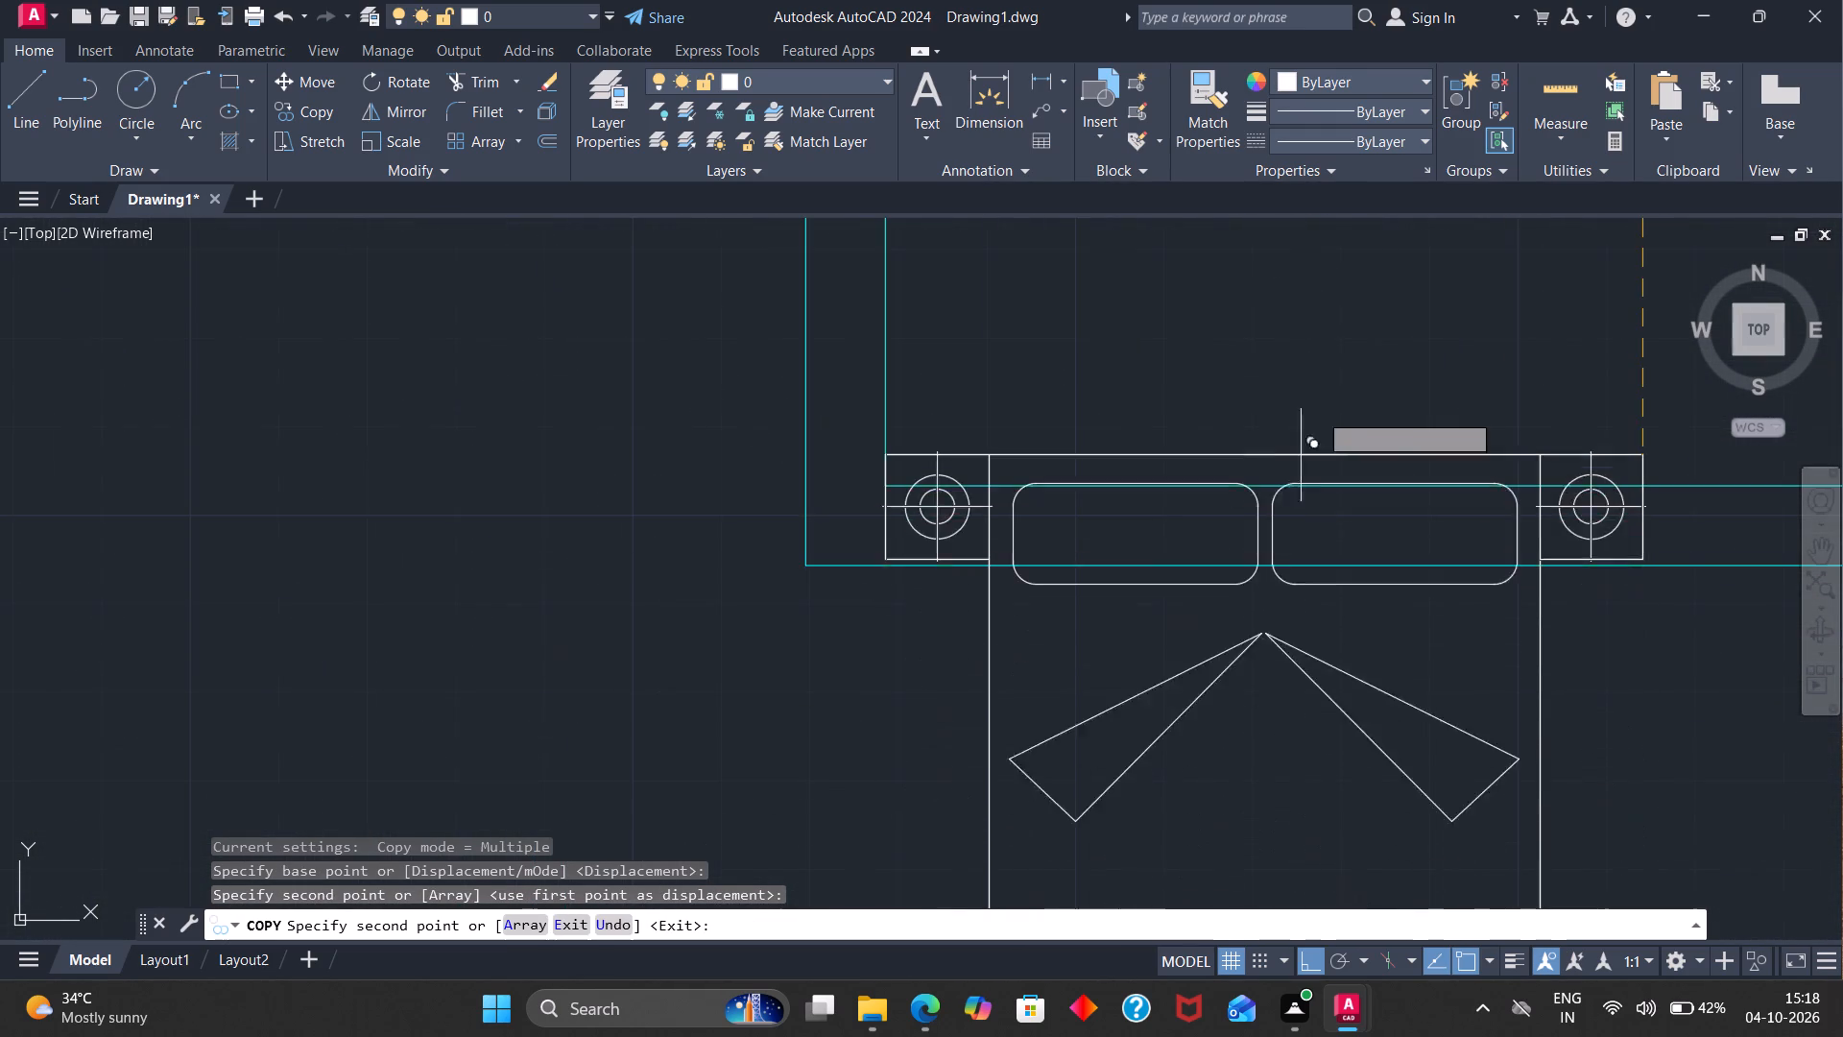
pyautogui.scroll(-3, 1320, 405)
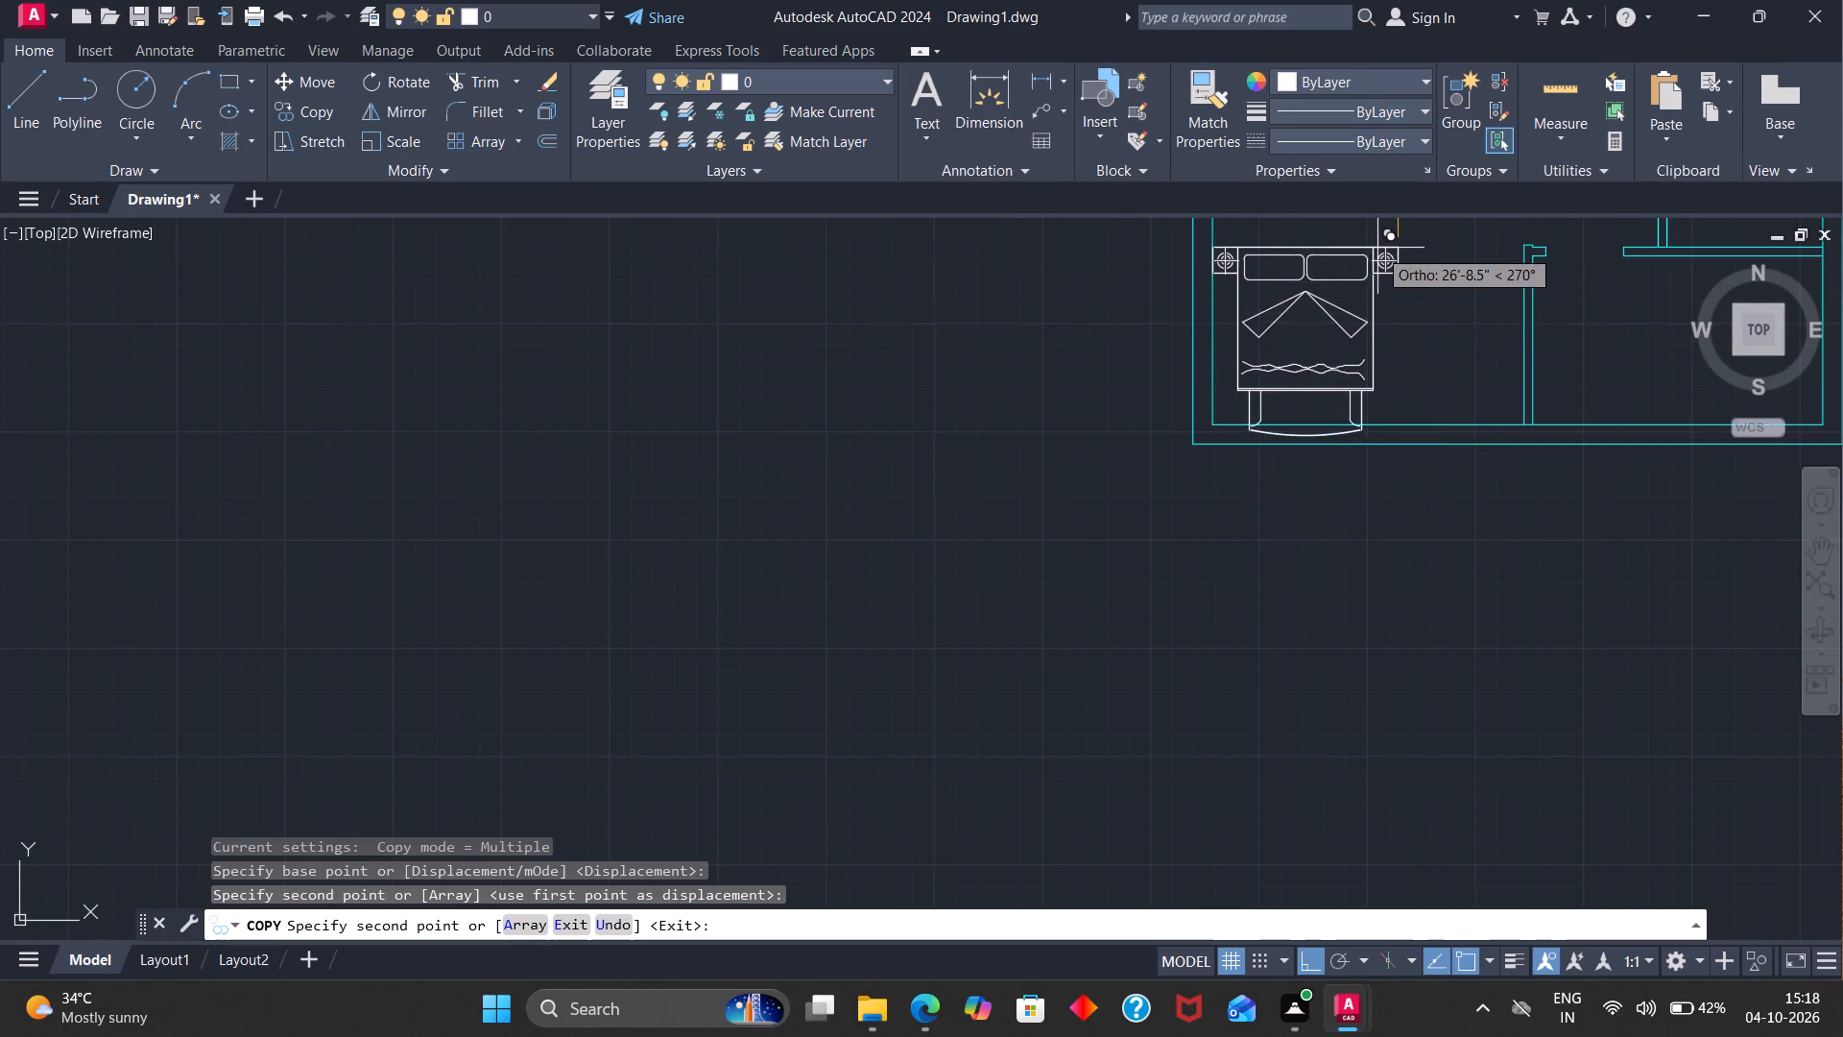
pyautogui.scroll(-1, 1377, 248)
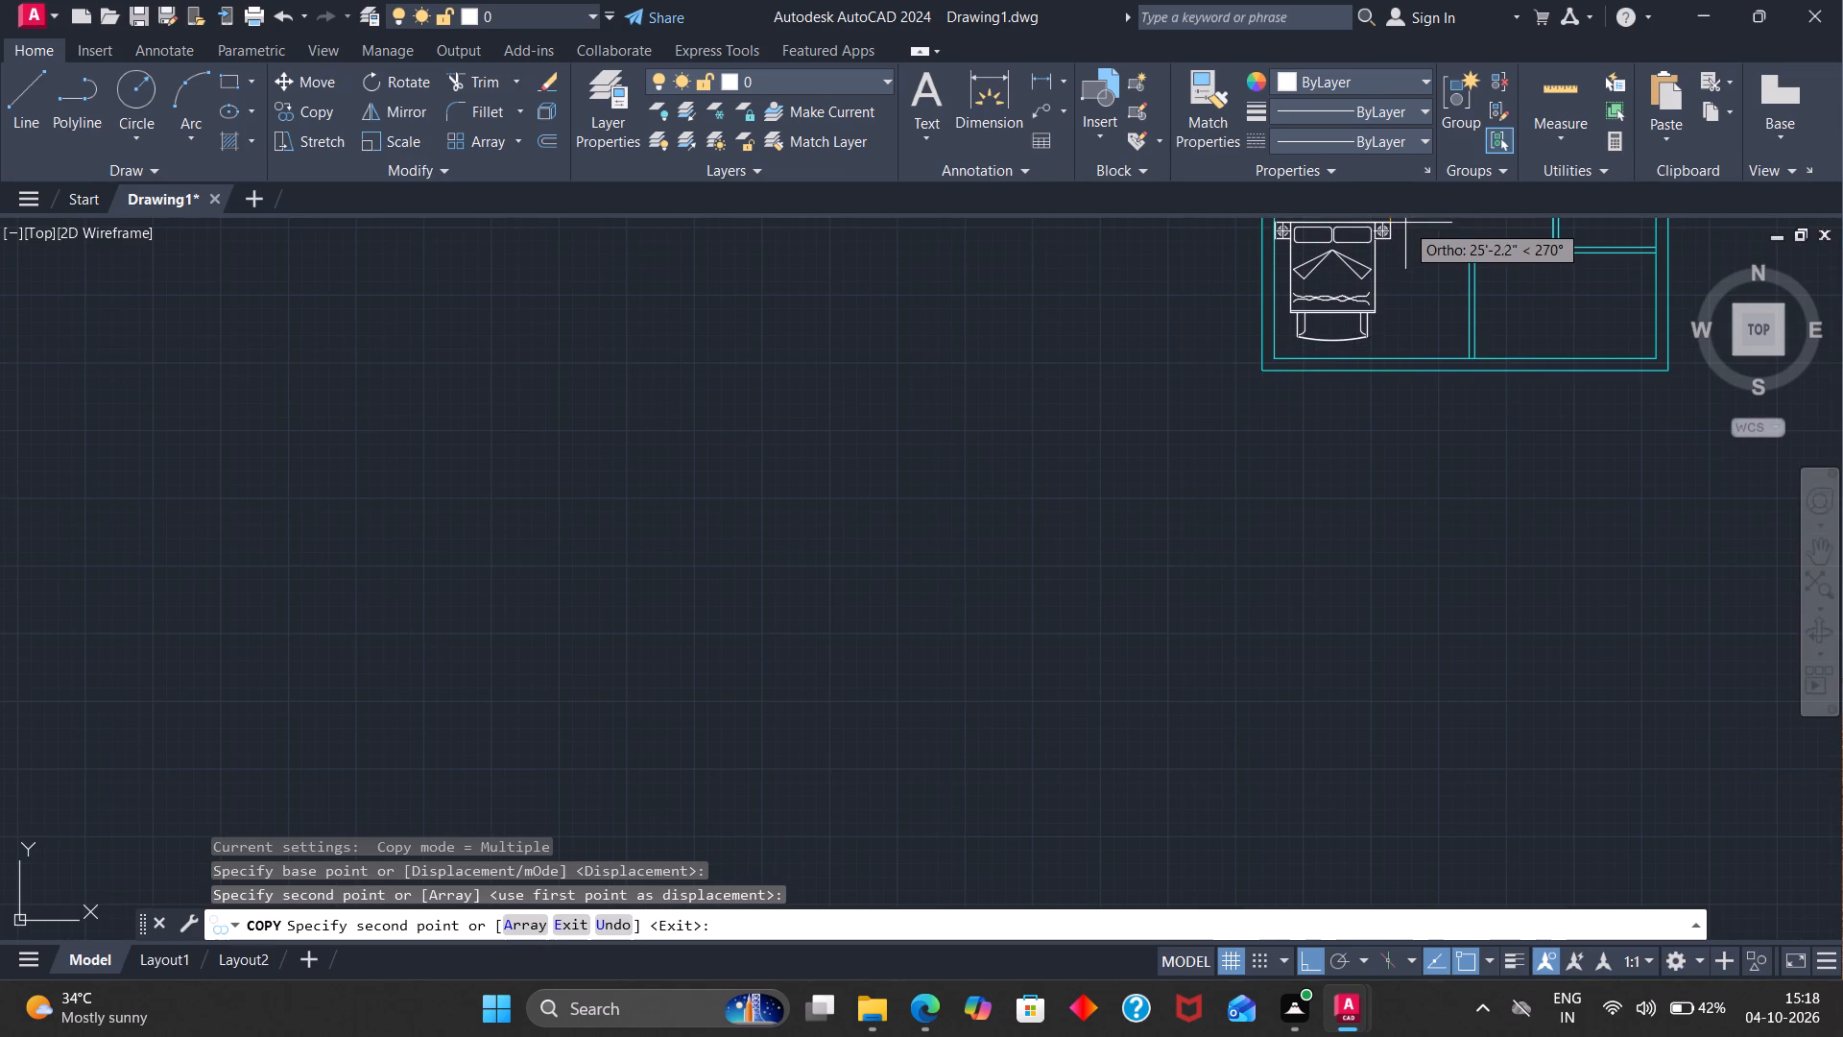
pyautogui.click(1401, 227)
pyautogui.press('Escape')
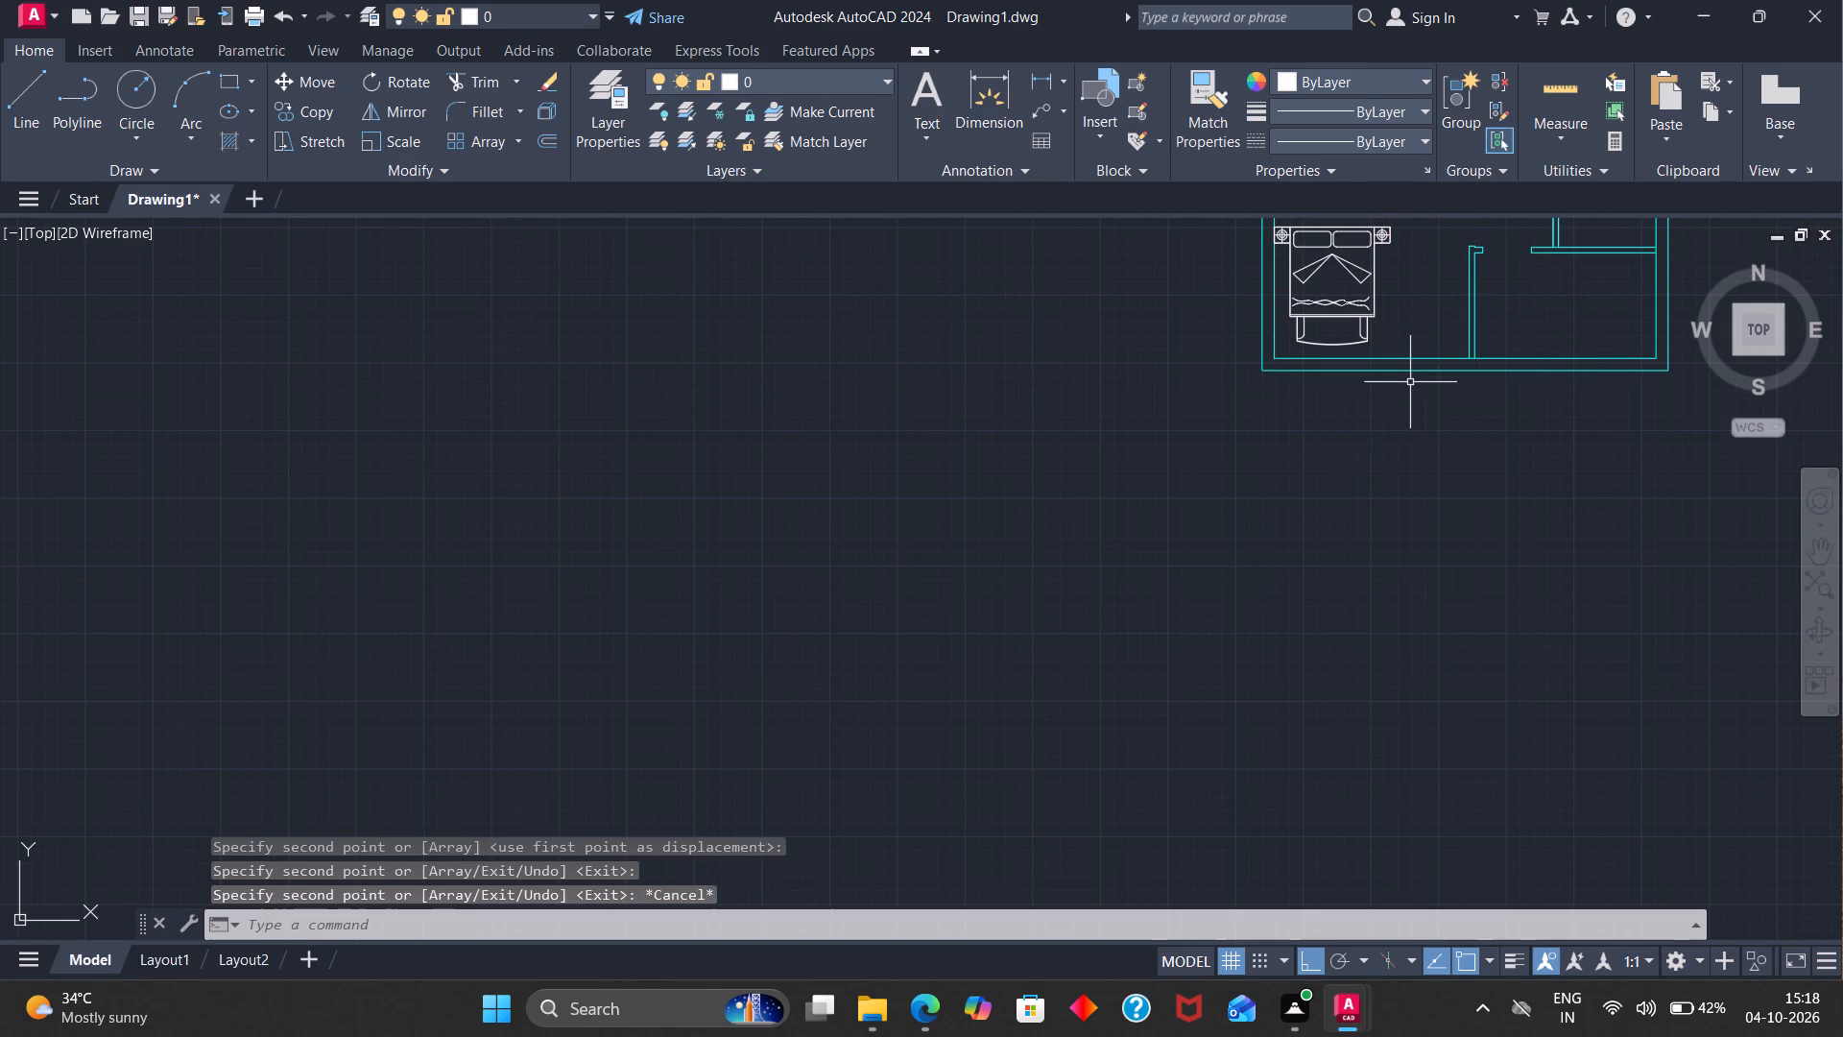
# Rotate the lower-left room's bed by about 184° around the upper-right corner of its headboard side.
pyautogui.press('r')
pyautogui.press('o')
pyautogui.press('Return')
pyautogui.click(1353, 315)
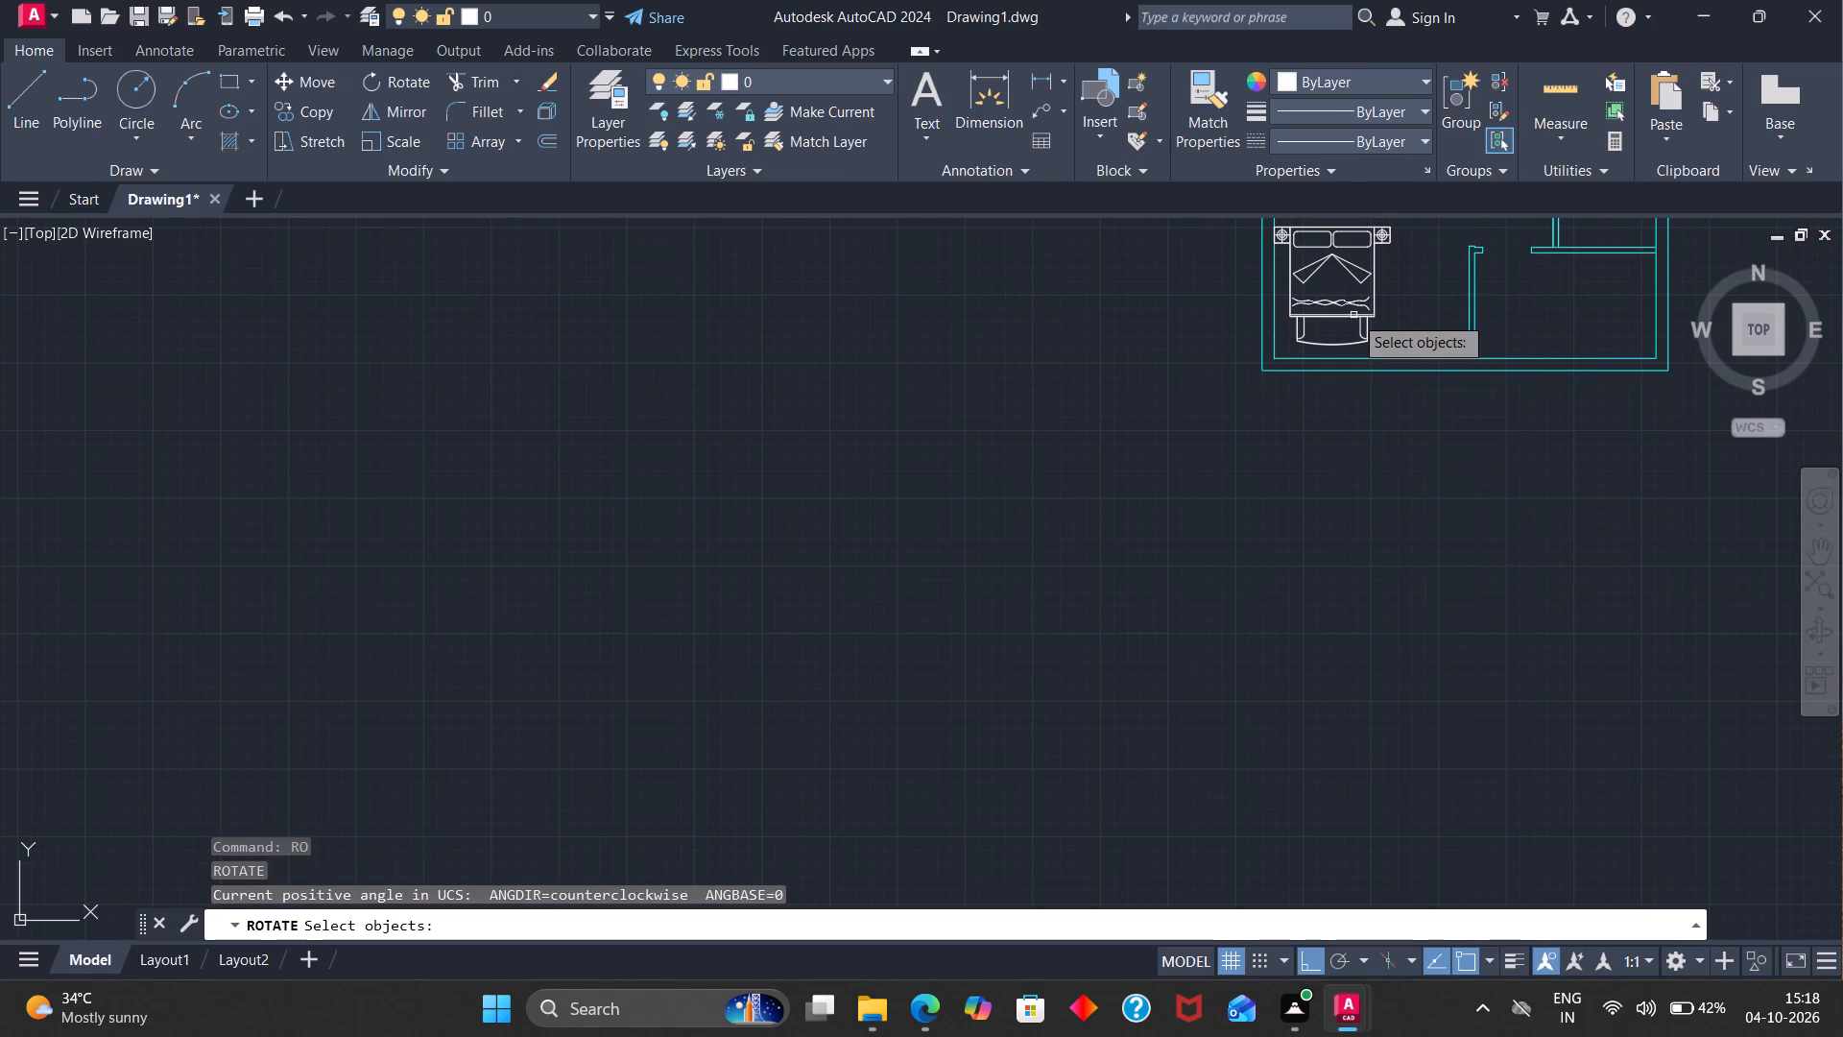
pyautogui.press('Return')
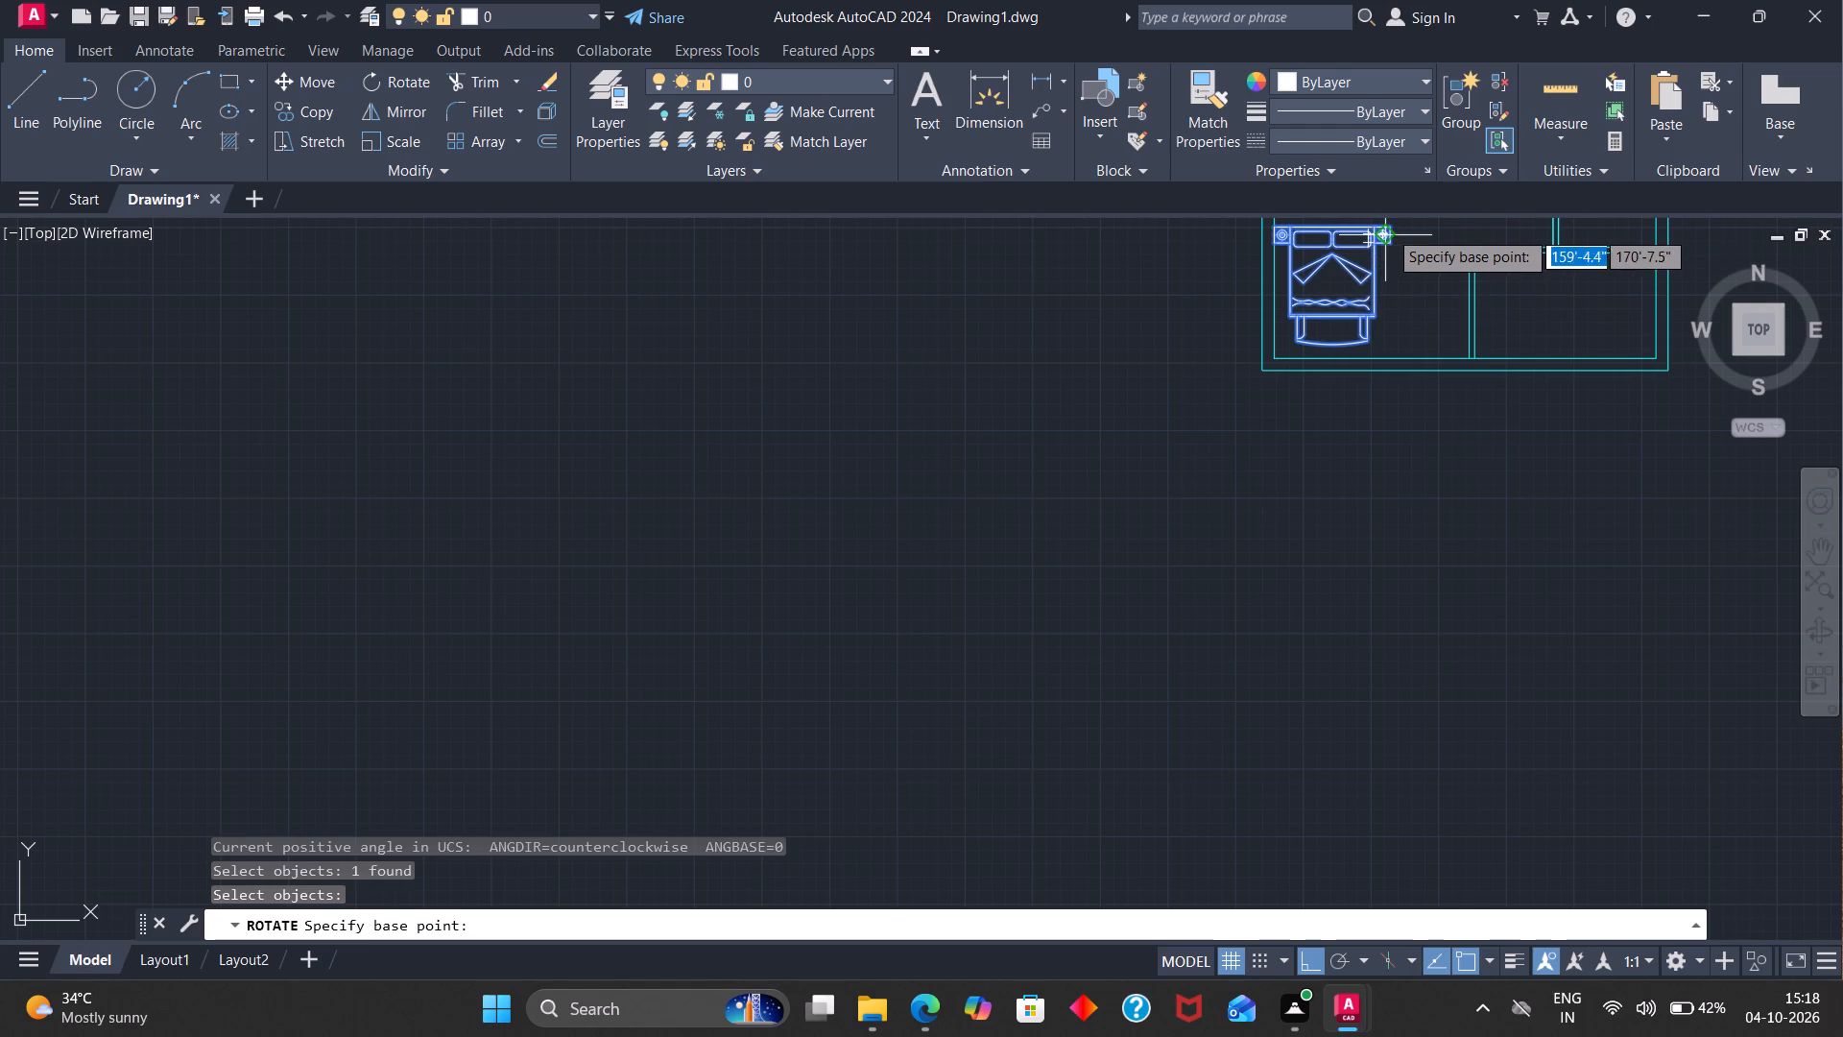
pyautogui.scroll(2, 1390, 228)
pyautogui.click(1382, 229)
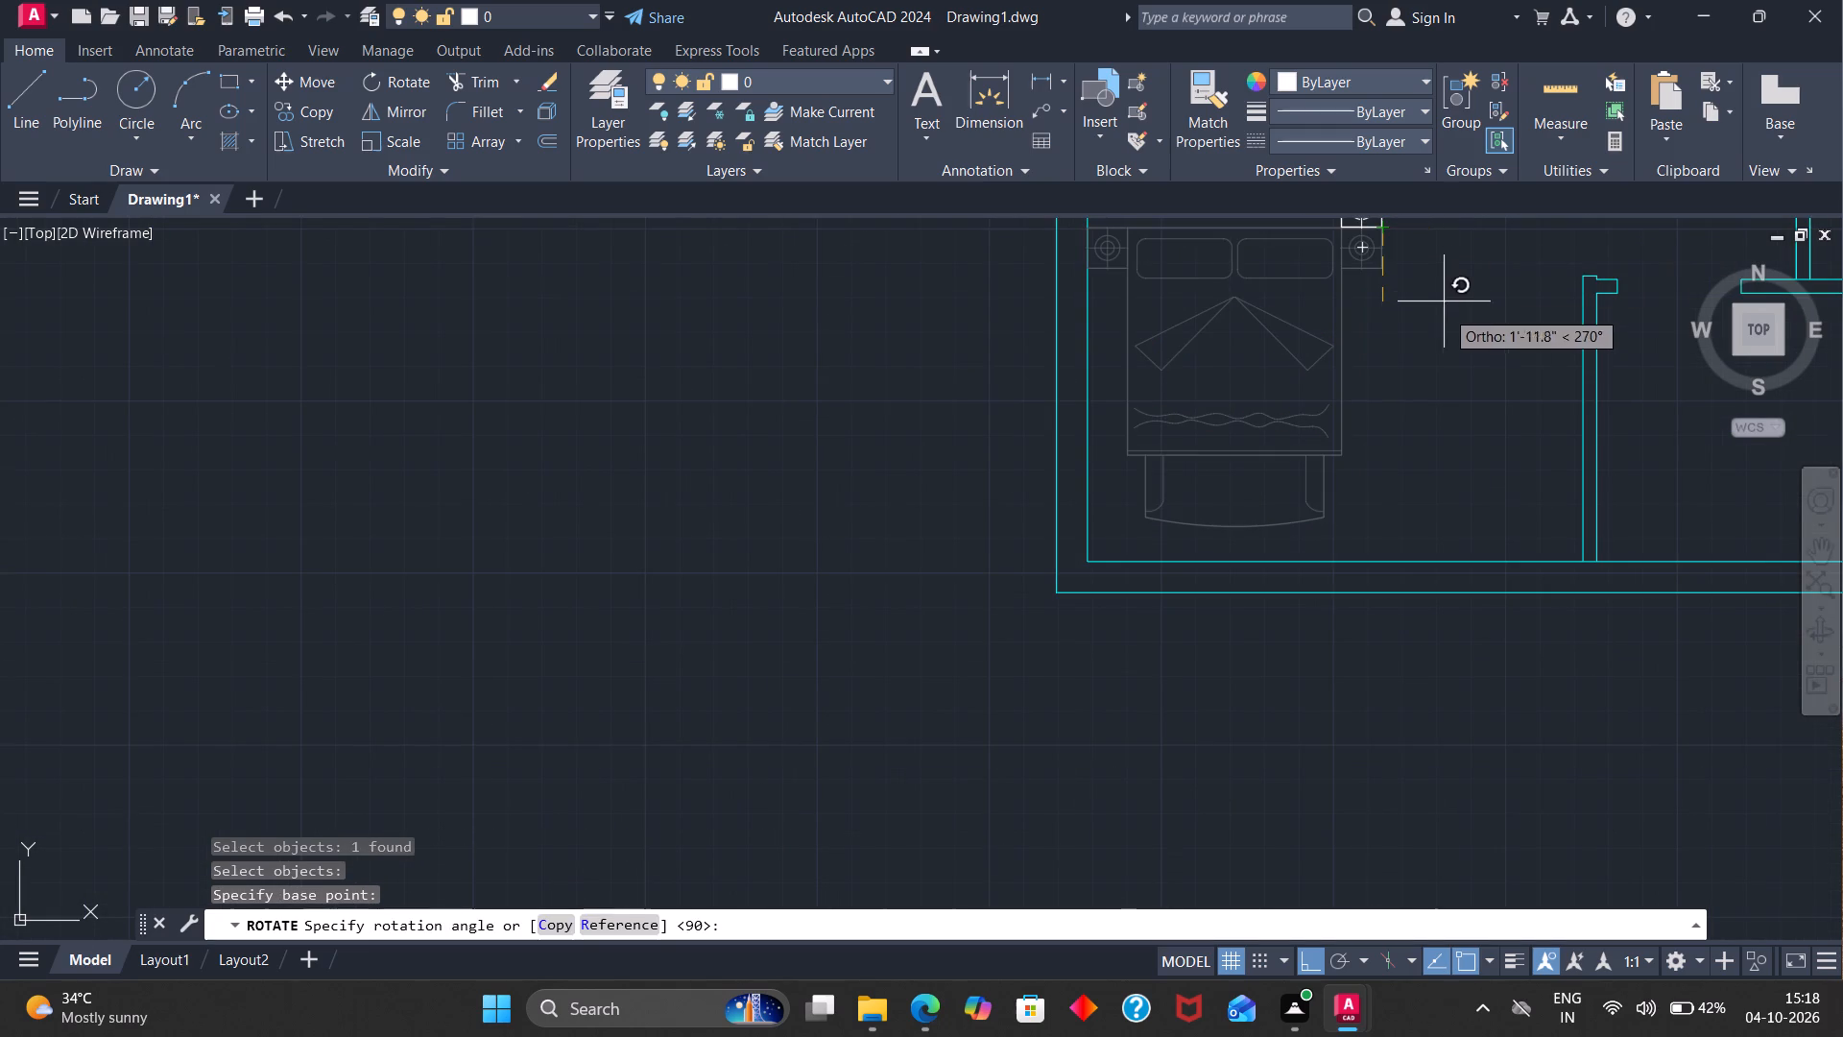
pyautogui.scroll(-2, 1369, 433)
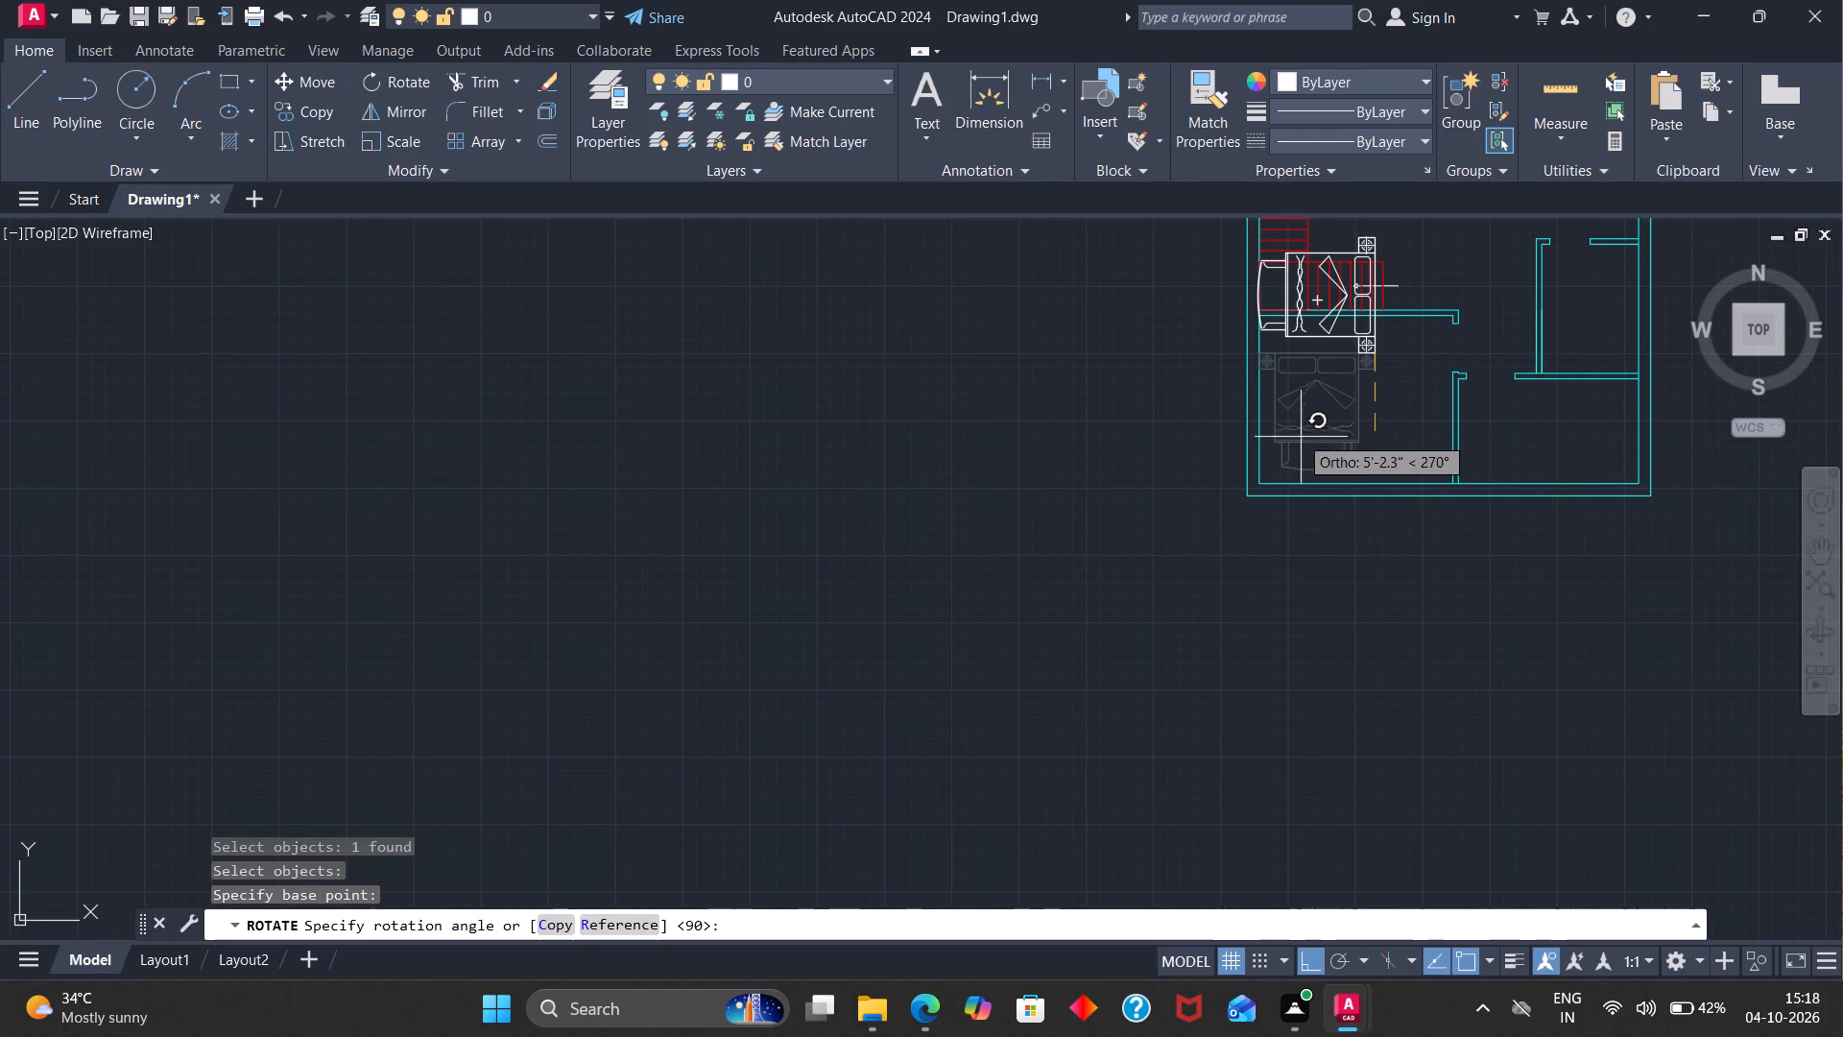
pyautogui.click(1274, 354)
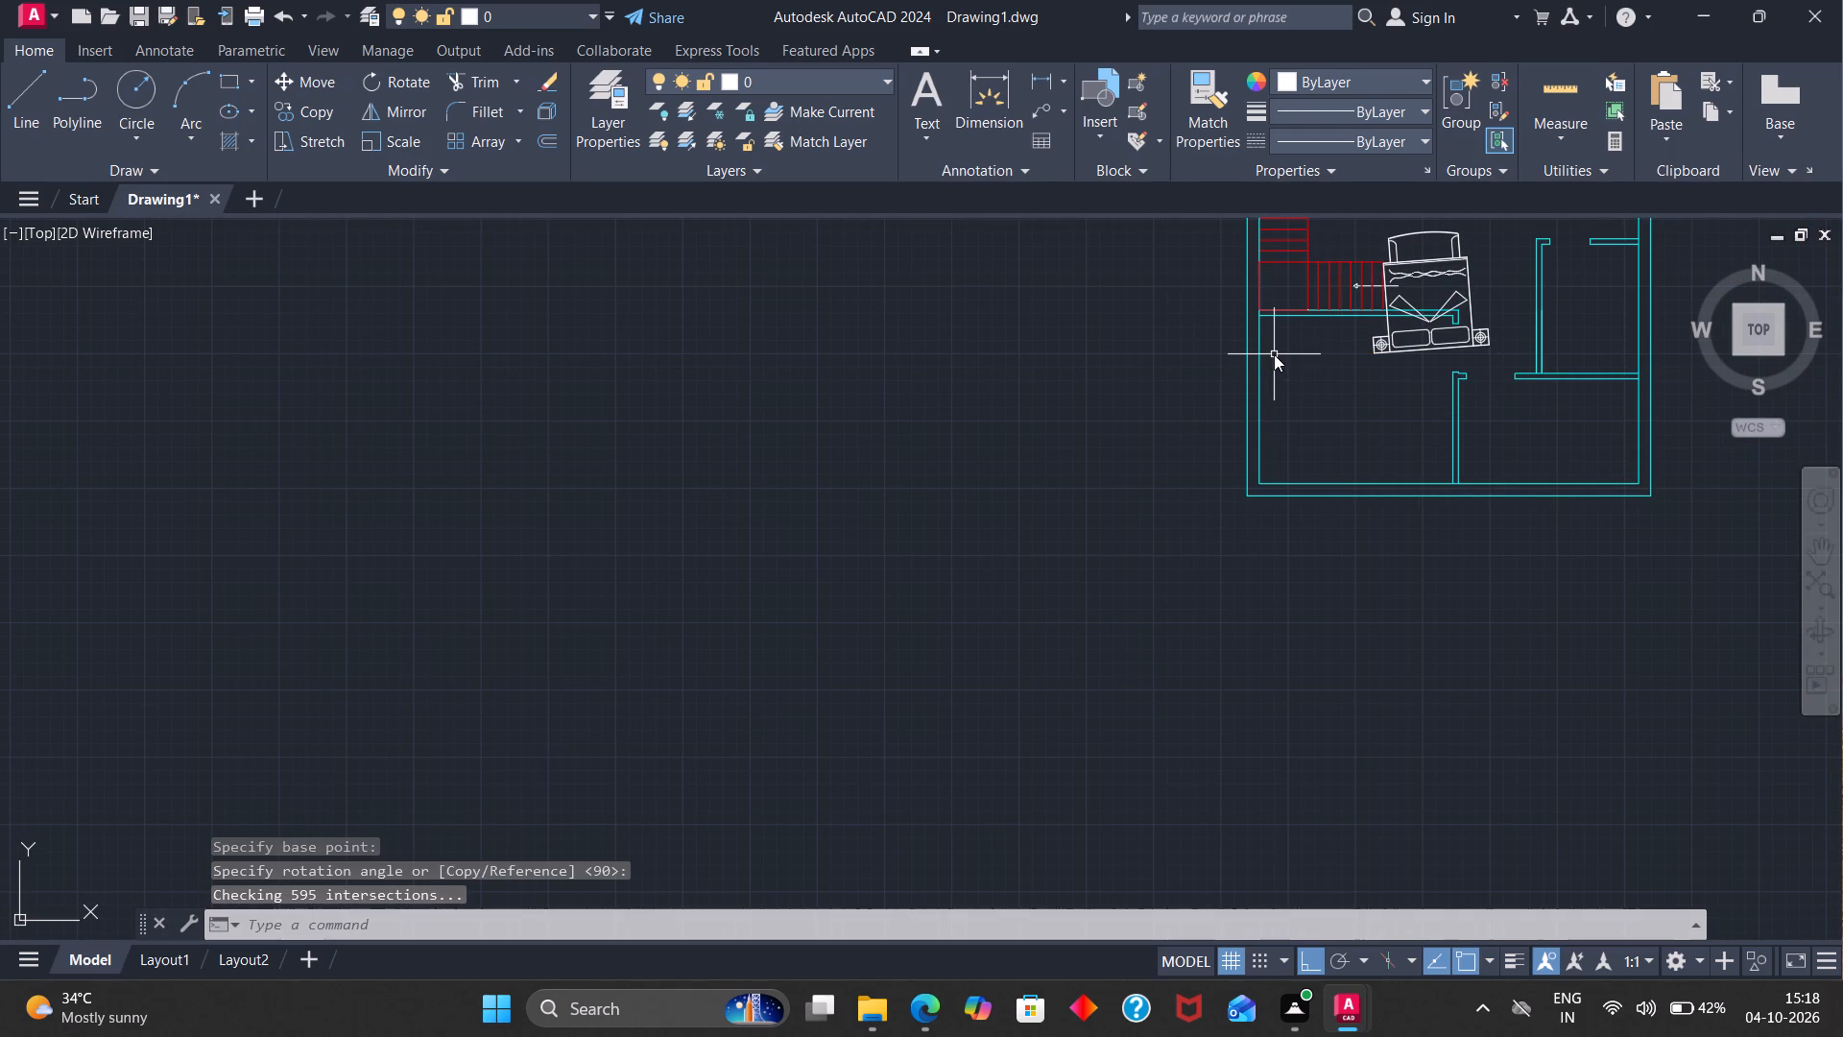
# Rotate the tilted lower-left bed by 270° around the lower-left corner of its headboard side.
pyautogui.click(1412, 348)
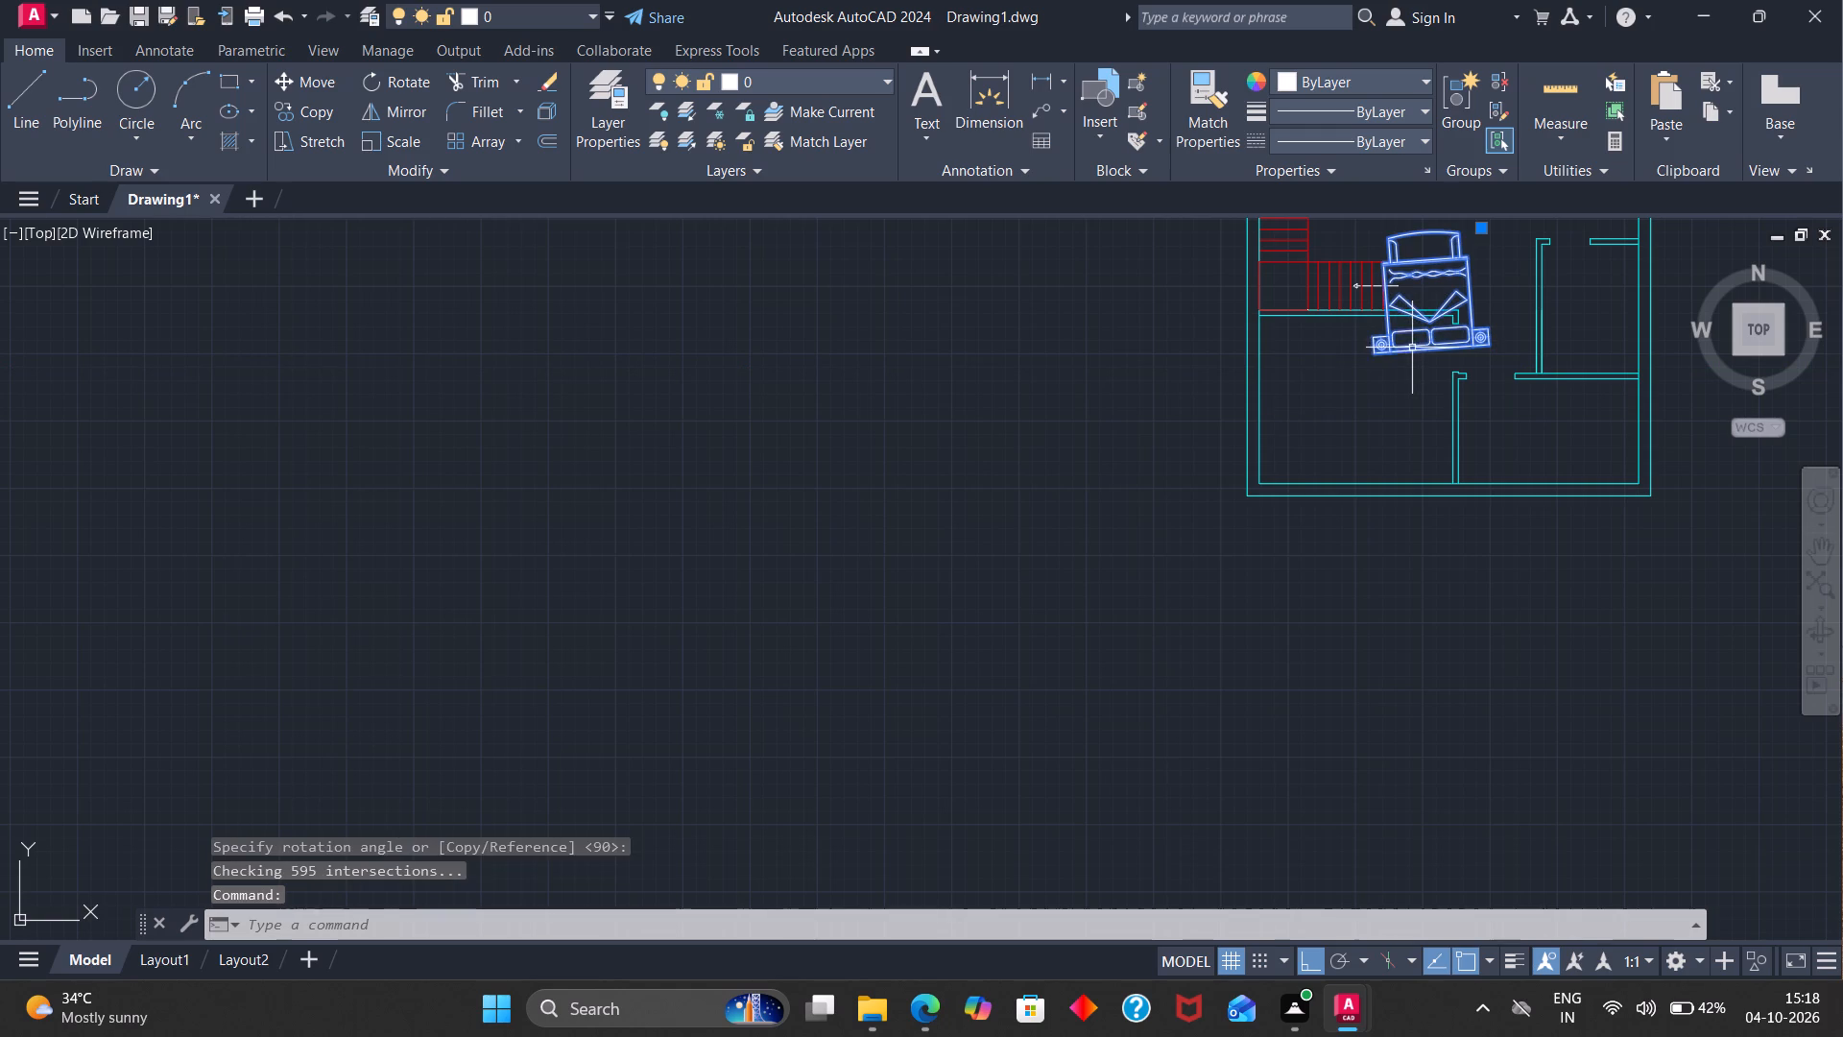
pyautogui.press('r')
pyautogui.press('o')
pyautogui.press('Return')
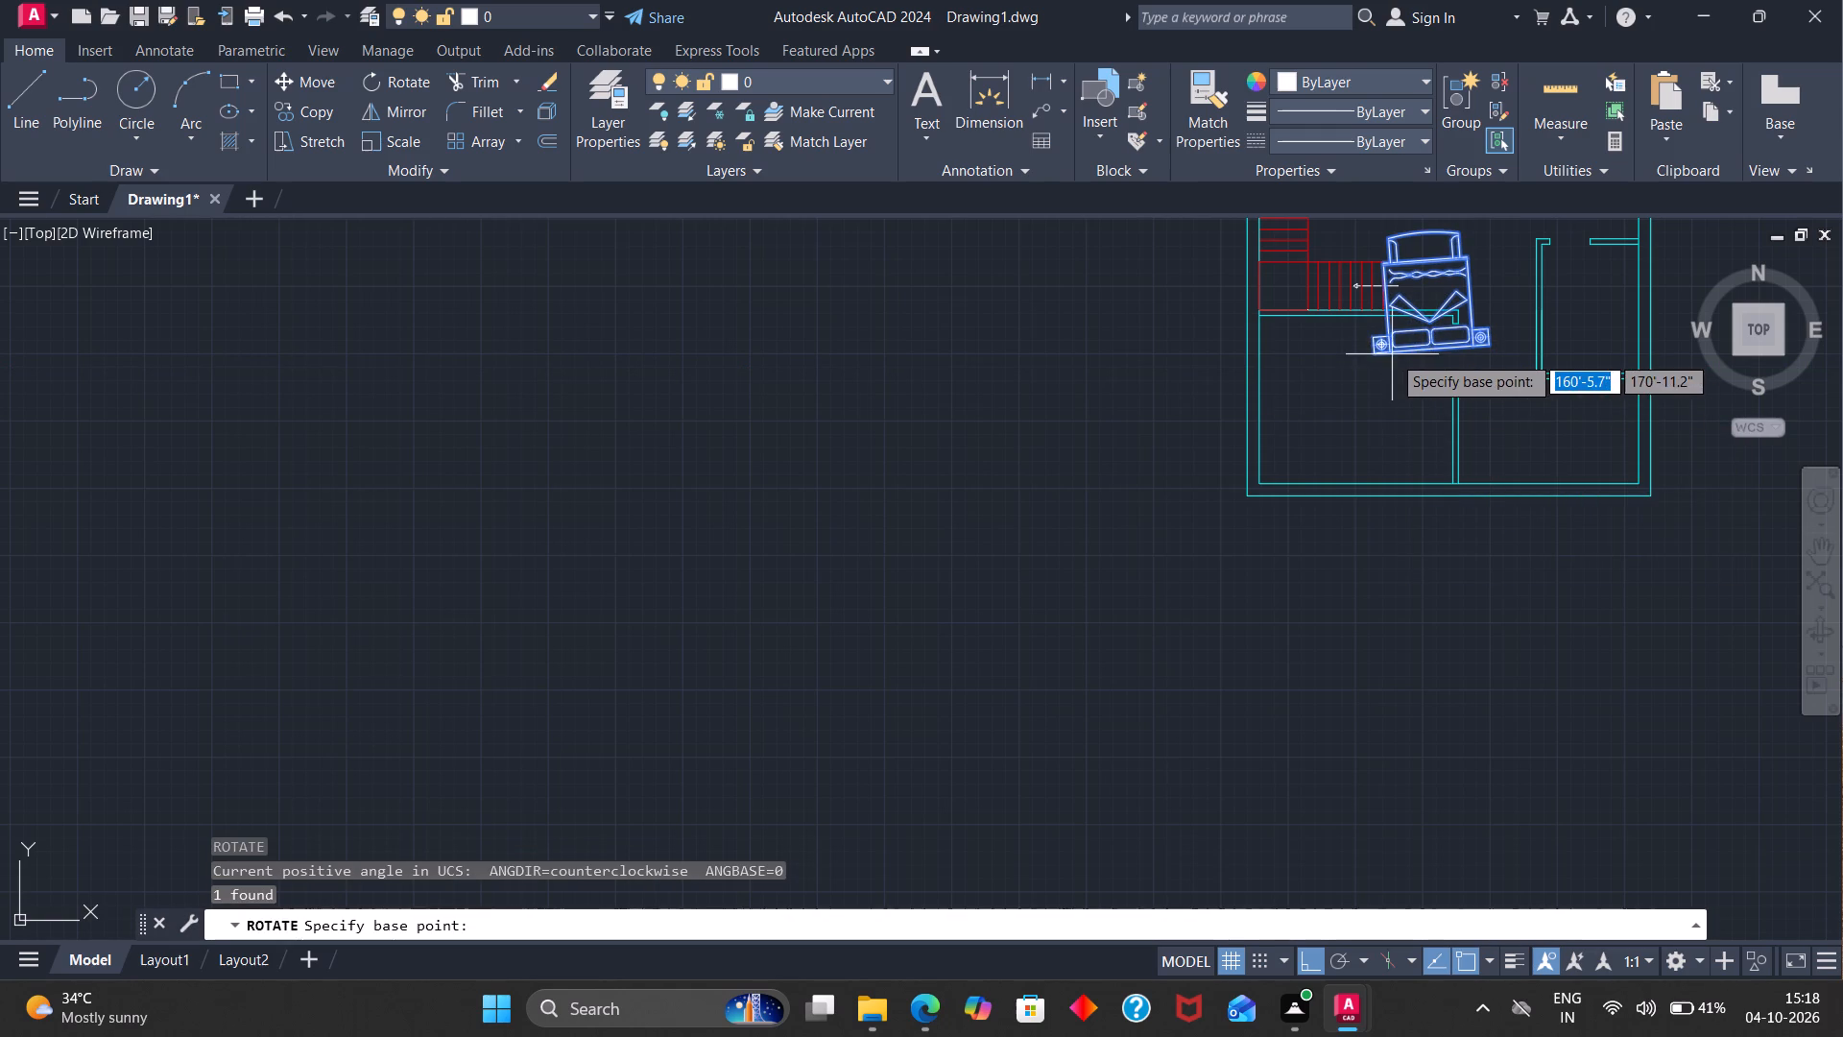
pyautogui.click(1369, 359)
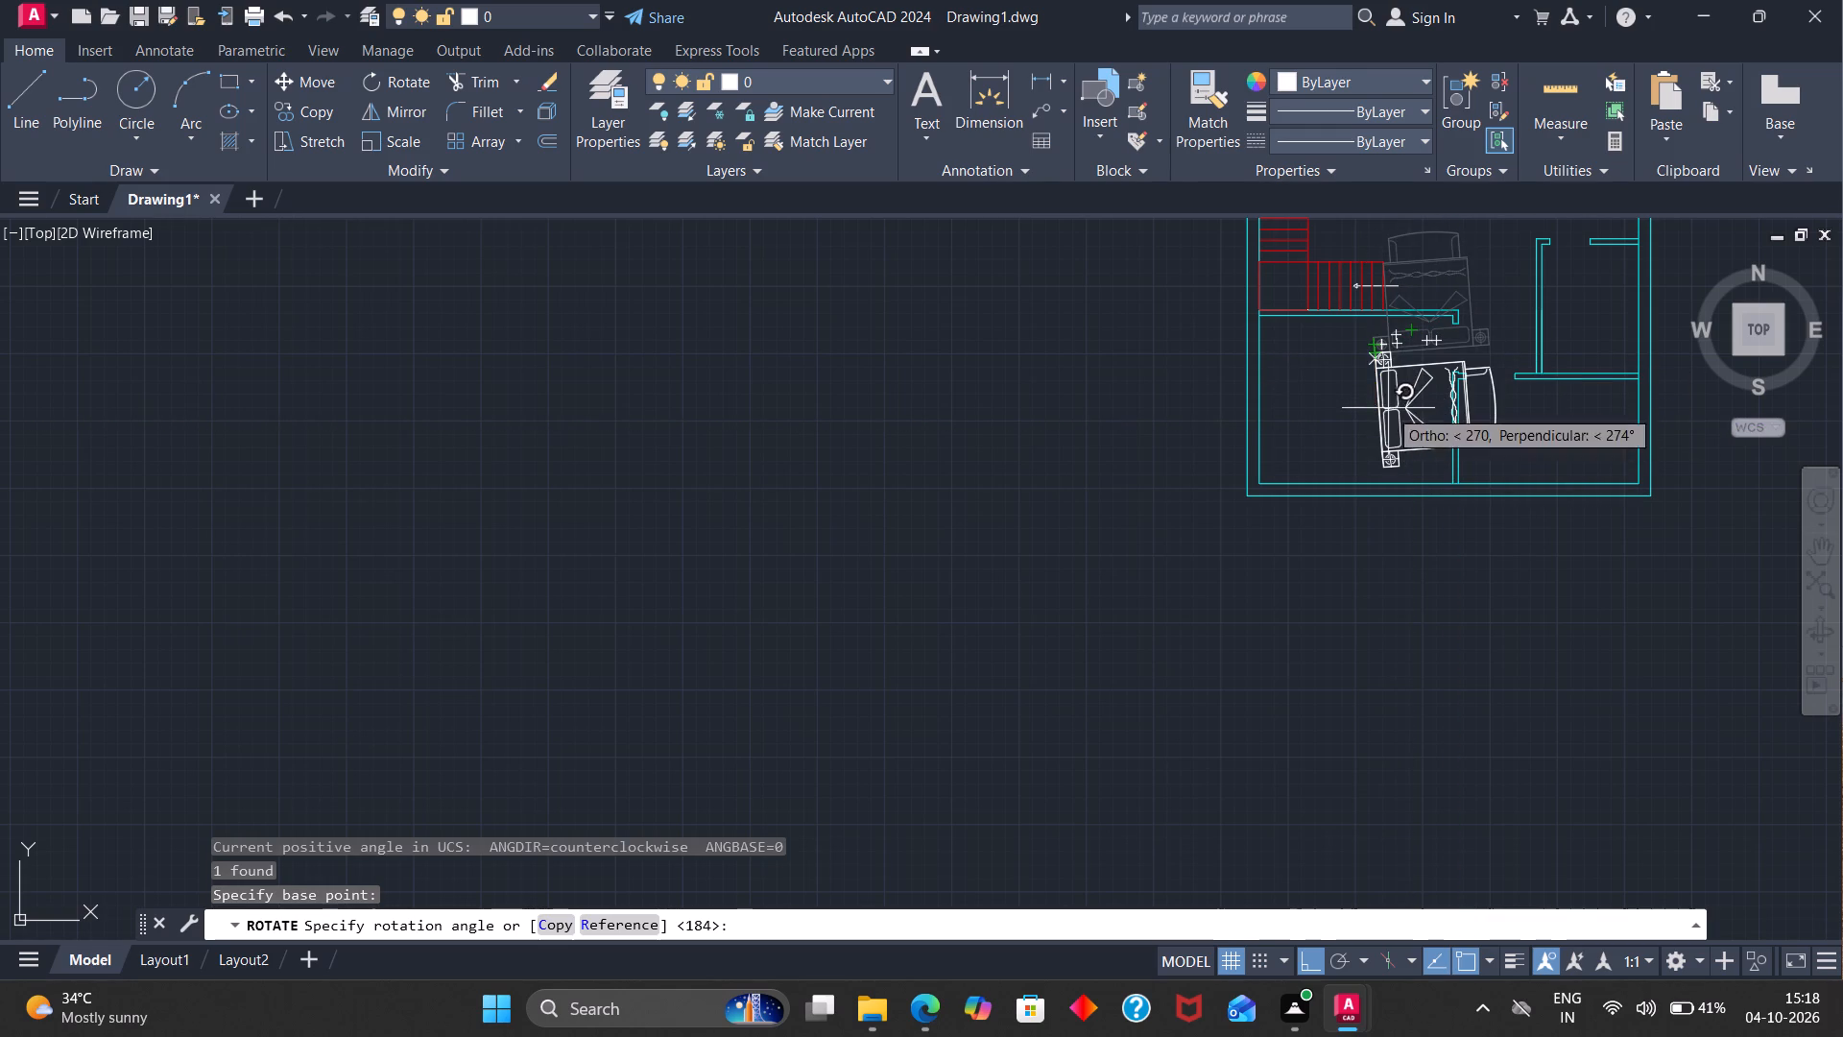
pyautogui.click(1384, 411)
# Delete the rotated bed copy from the lower-left room.
pyautogui.click(1400, 432)
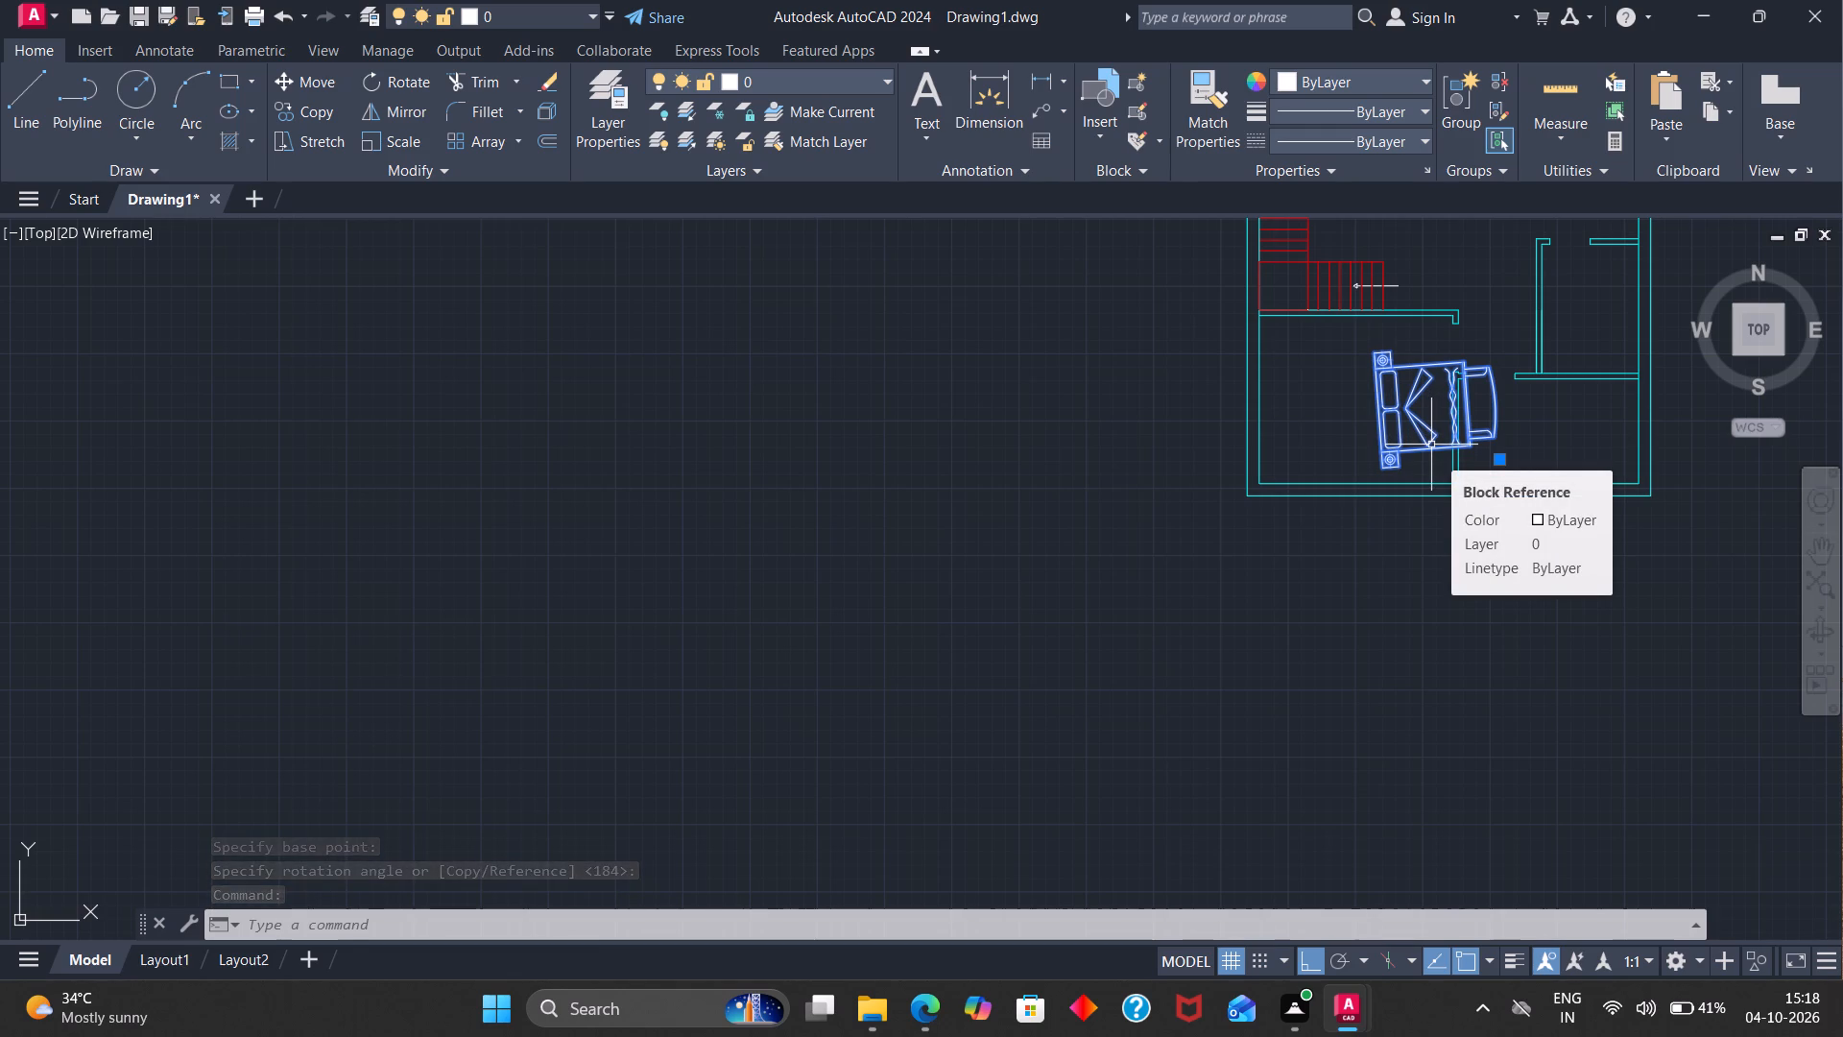
pyautogui.press('Delete')
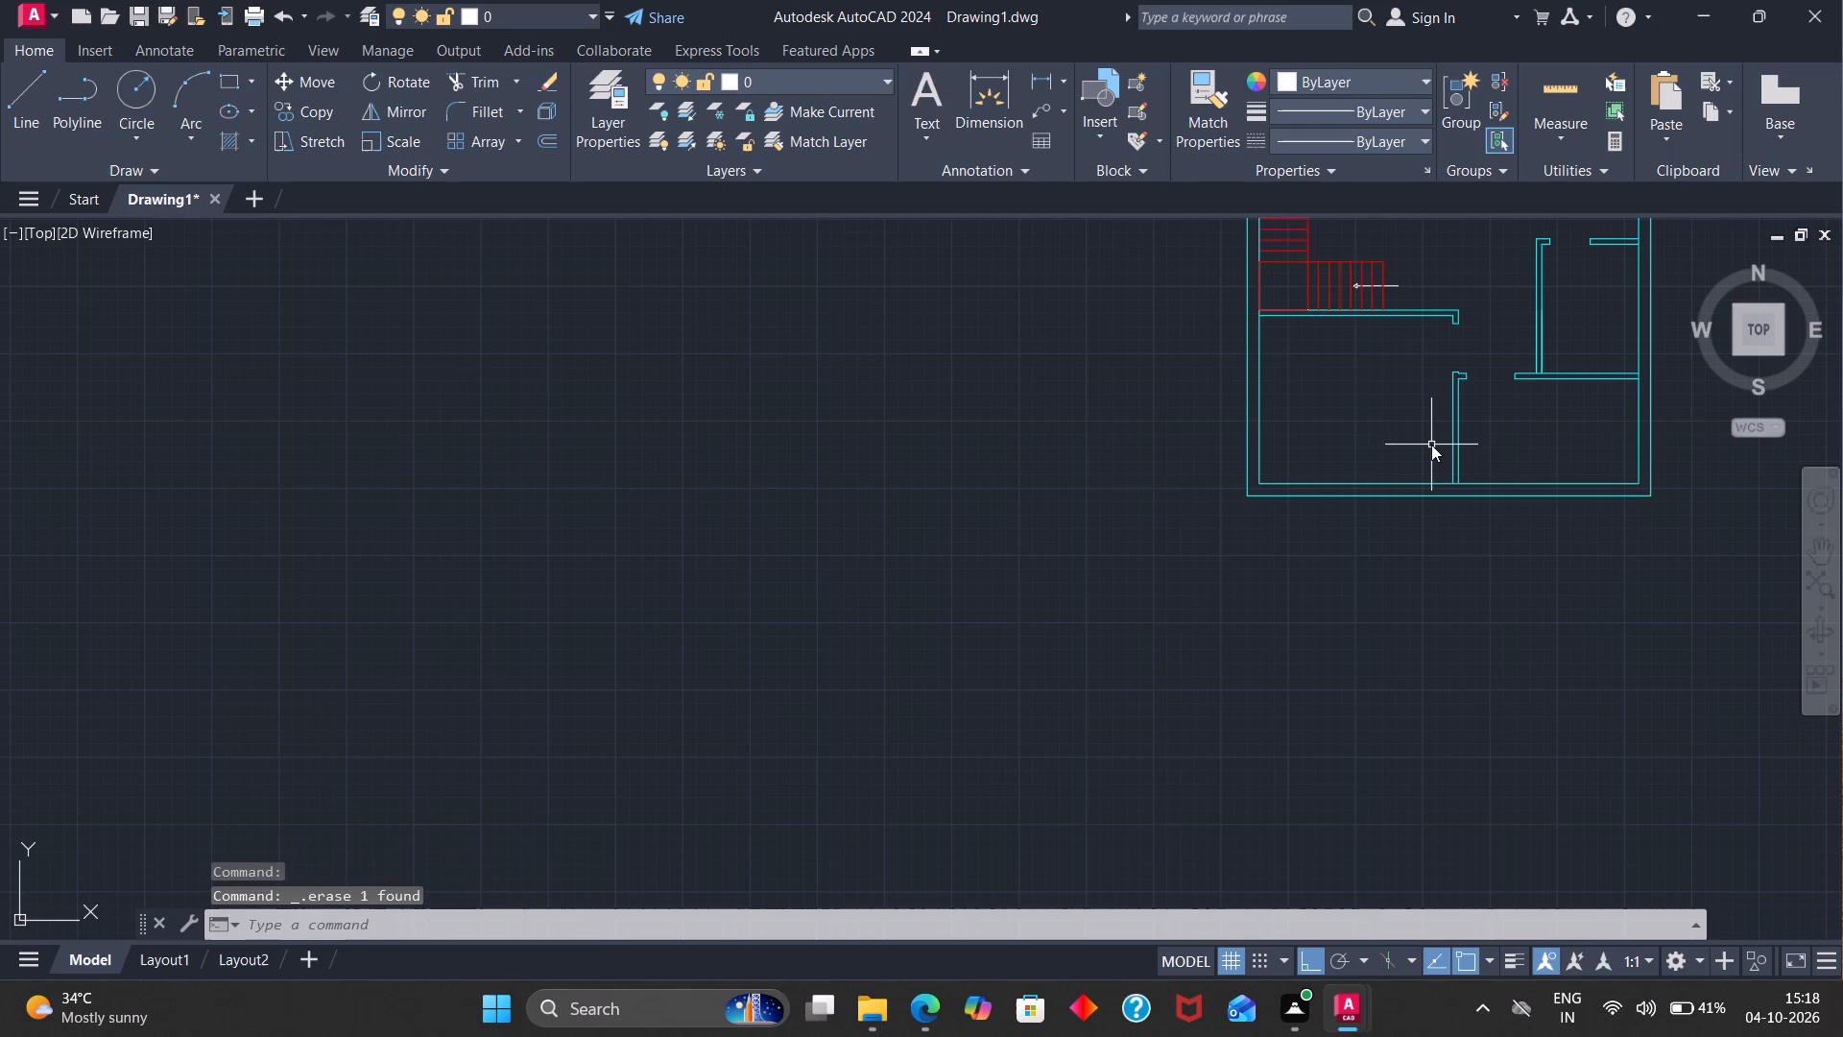
# Copy the upper-left bedroom's bed about 26'-4" down into the lower-left room, with its foot end at the bottom inner wall.
pyautogui.scroll(-2, 1386, 406)
pyautogui.scroll(-2, 1401, 295)
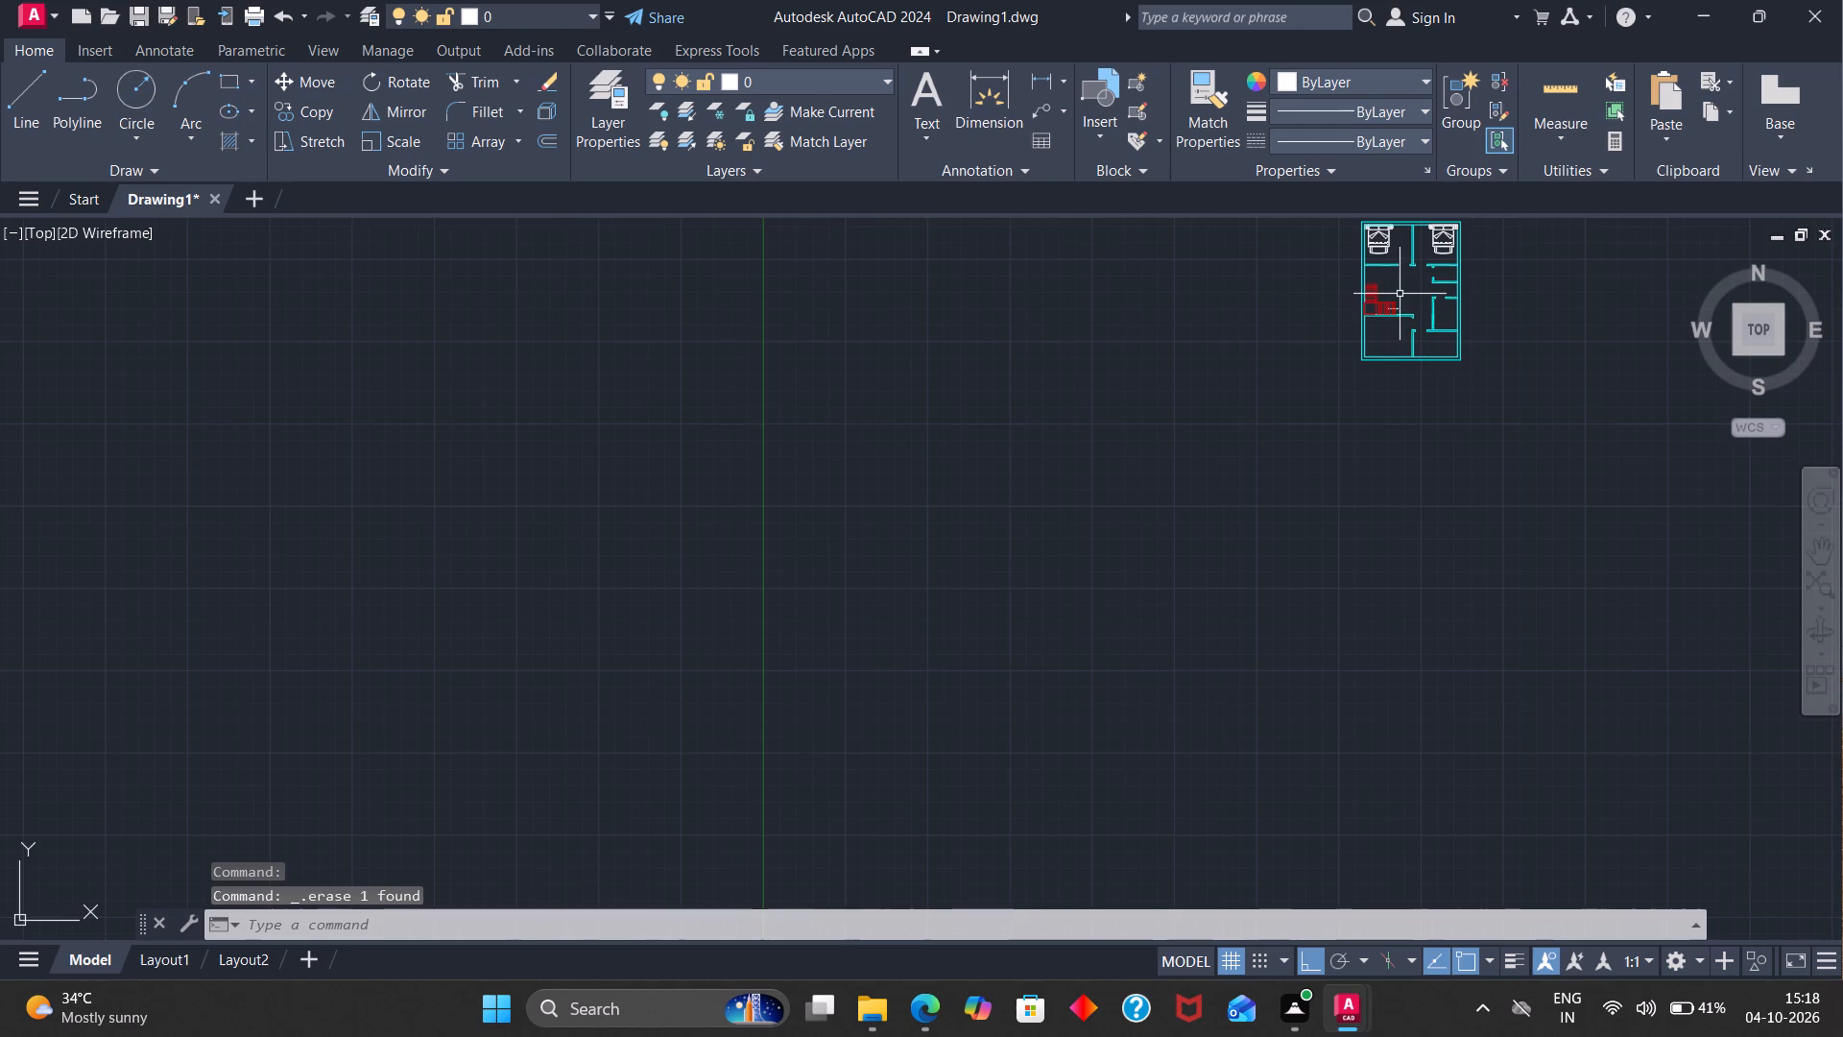
pyautogui.scroll(4, 1403, 229)
pyautogui.scroll(-2, 1327, 241)
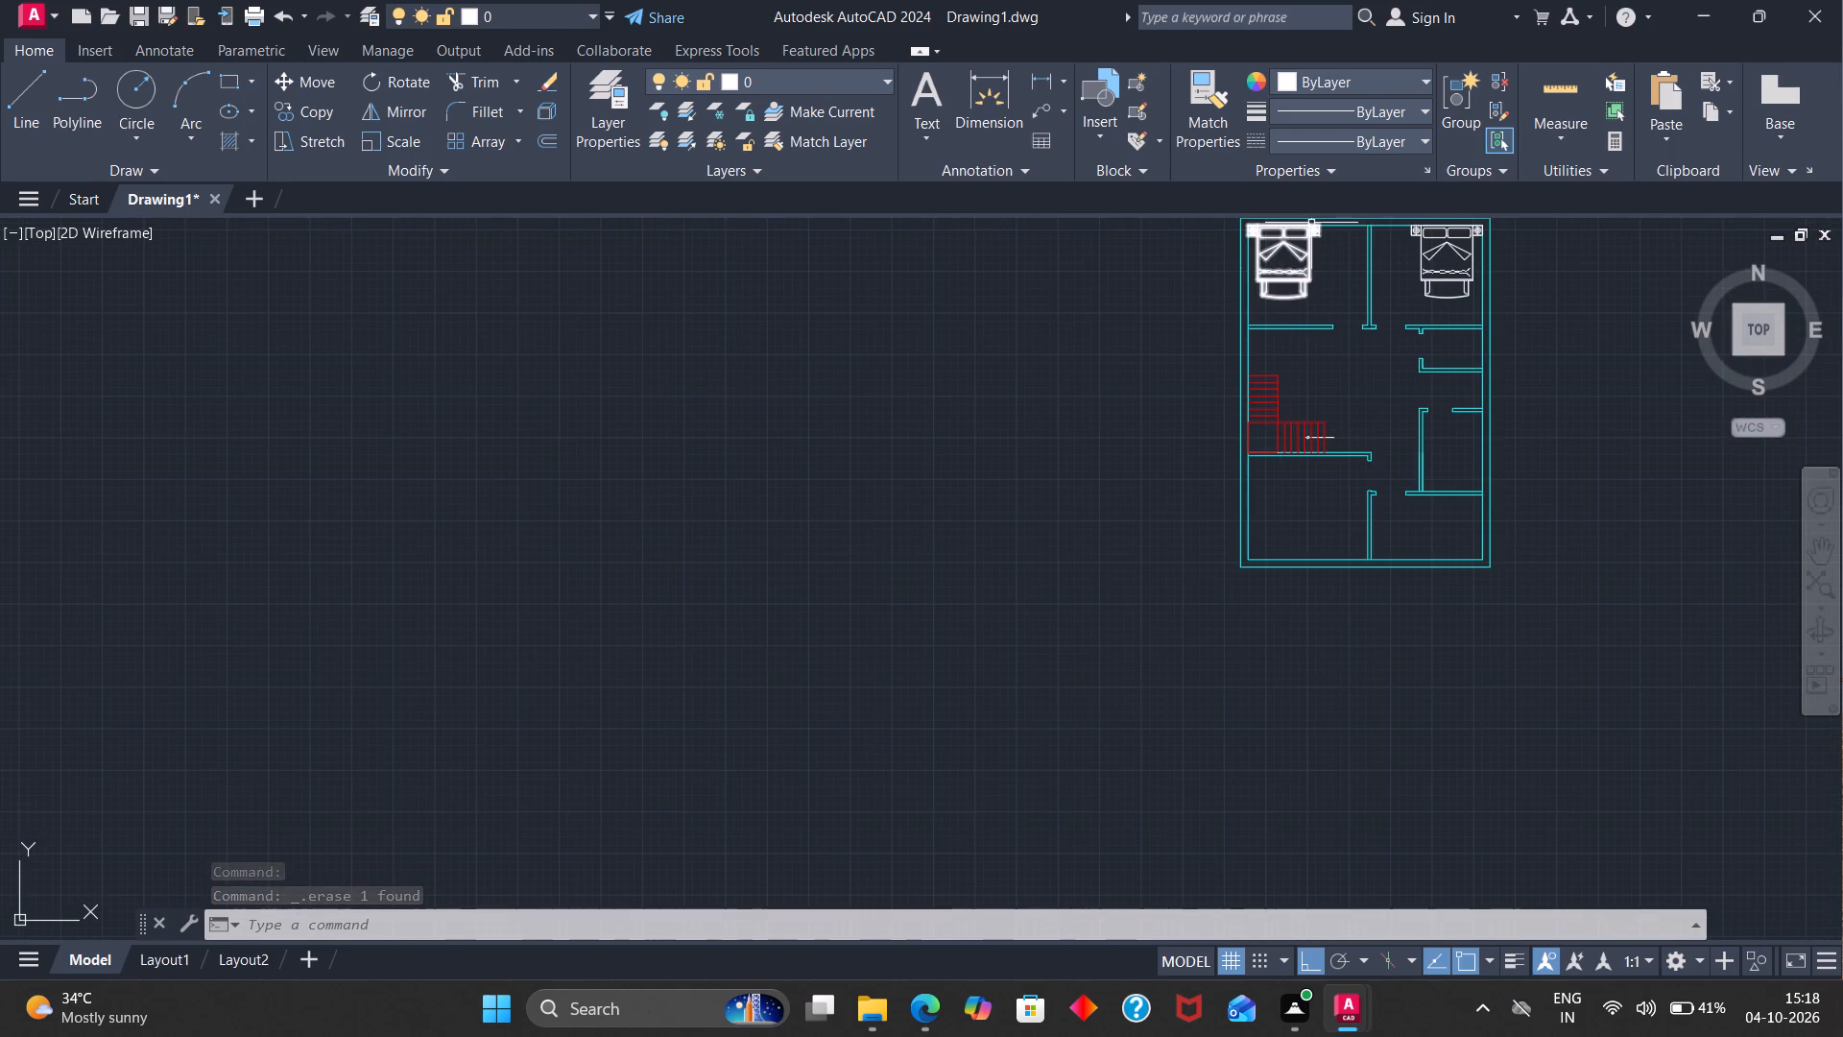
pyautogui.click(1291, 264)
pyautogui.click(1288, 279)
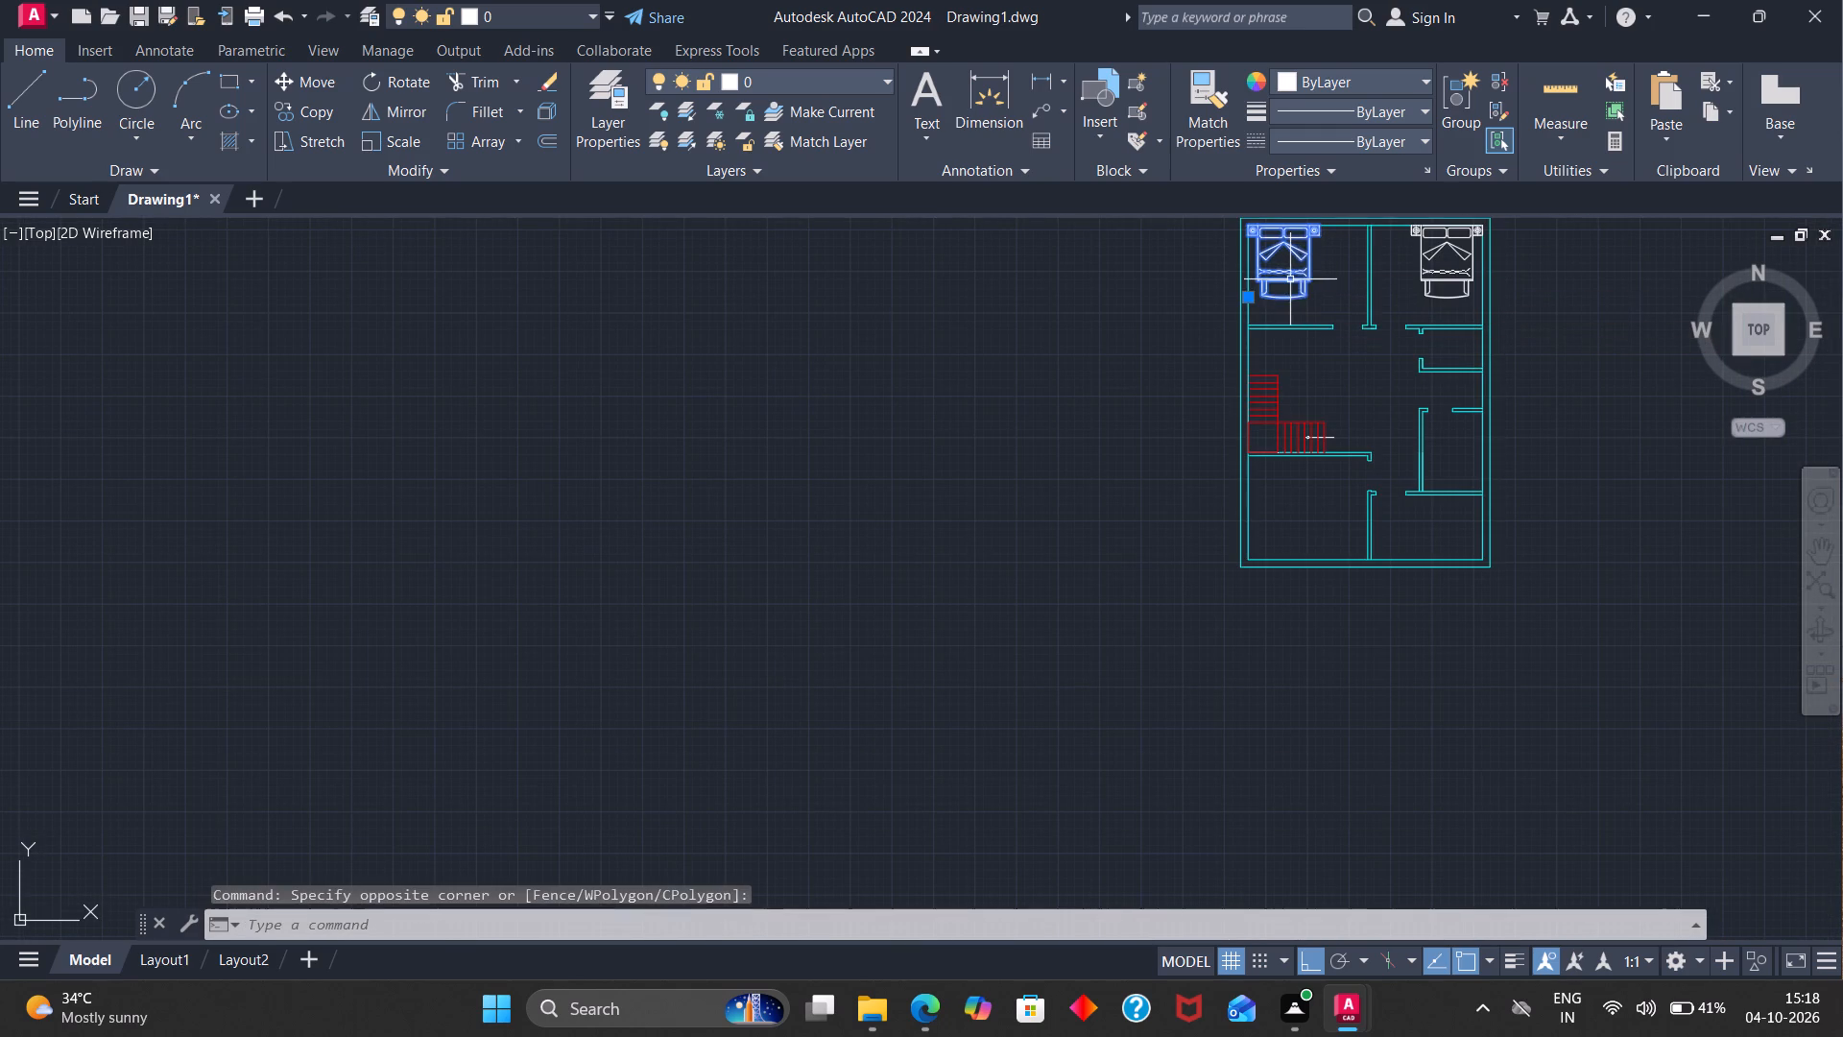
pyautogui.press('c')
pyautogui.press('o')
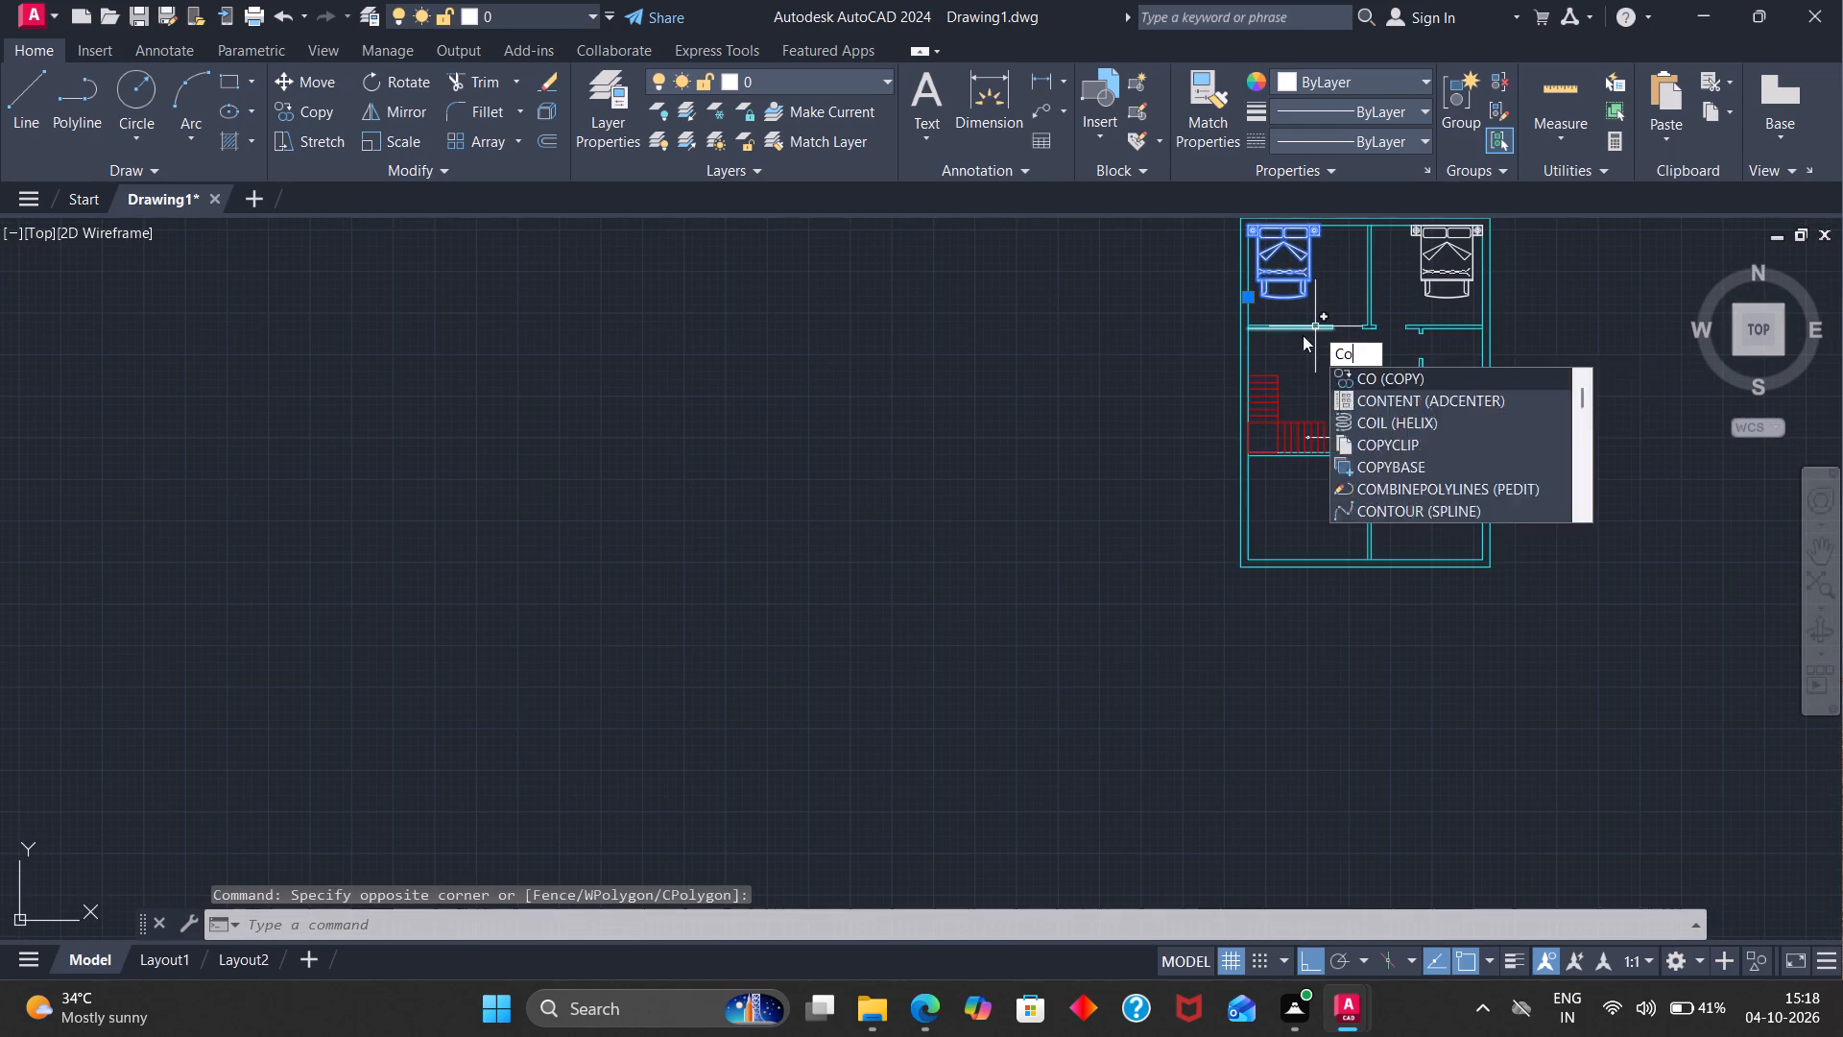
pyautogui.press('Return')
pyautogui.click(1291, 298)
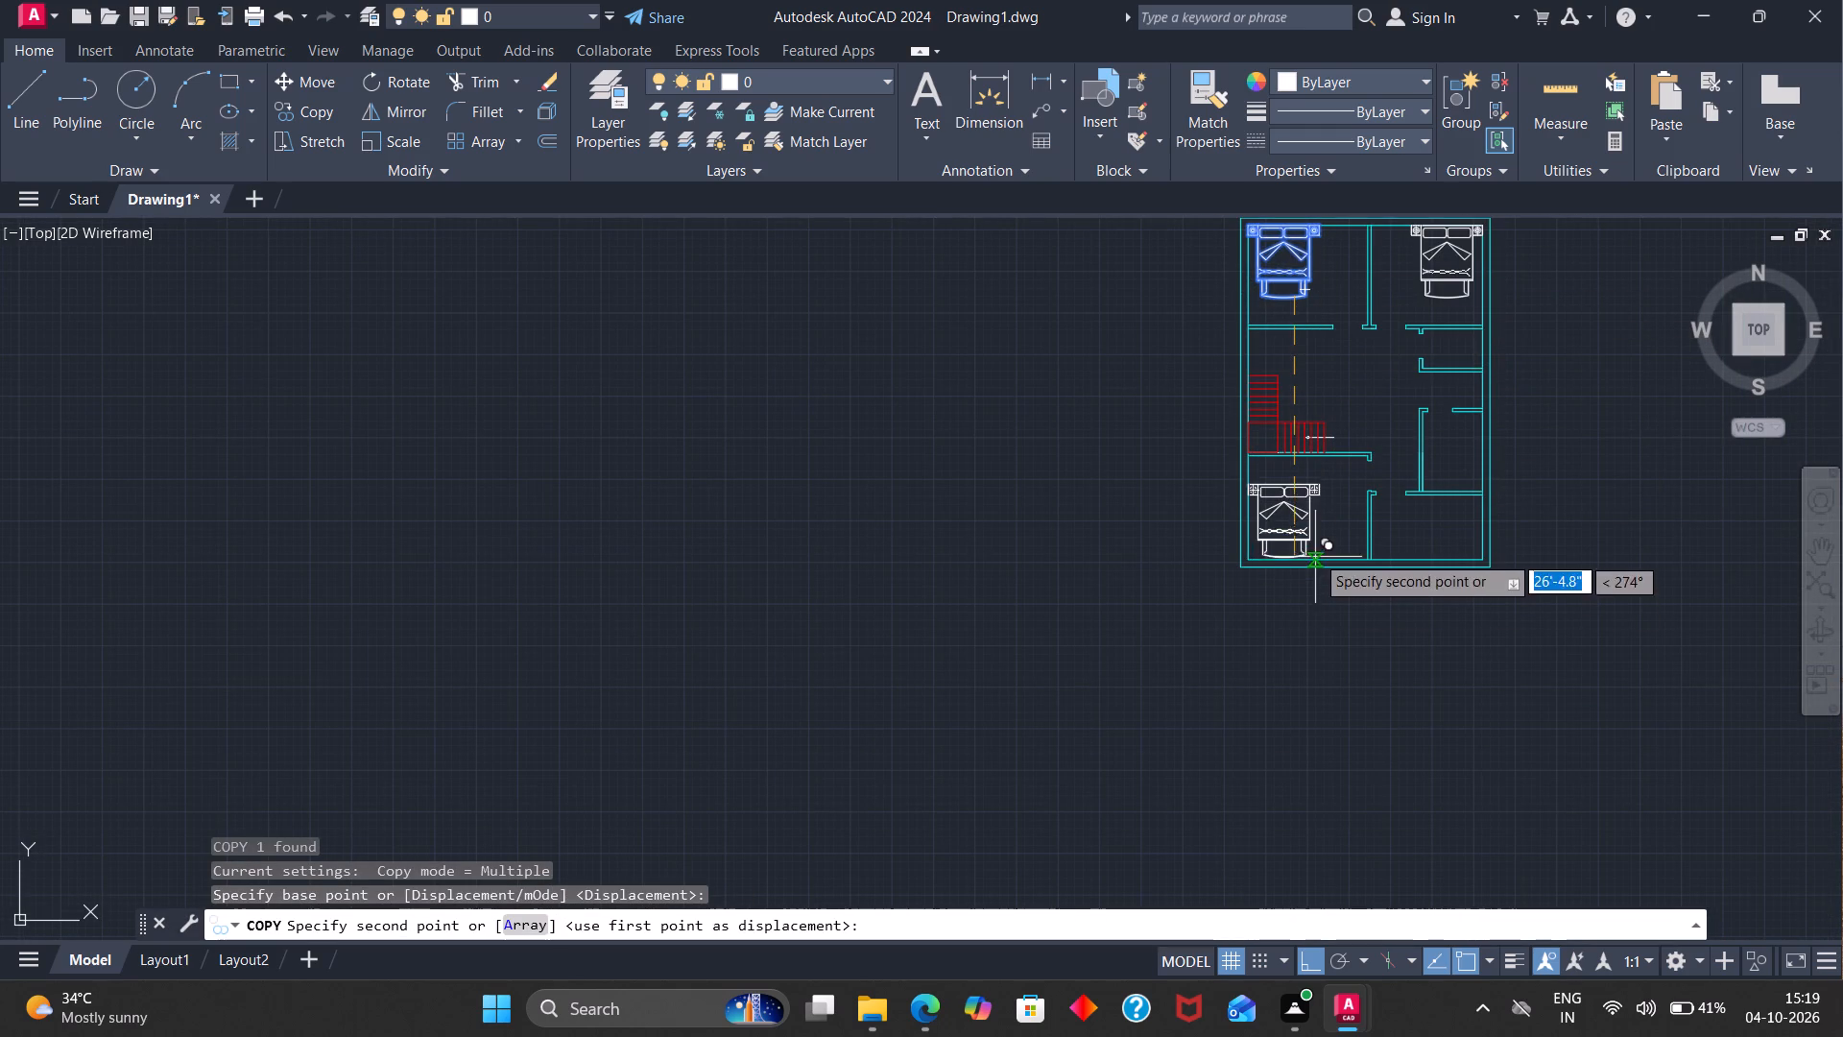
pyautogui.scroll(2, 1315, 544)
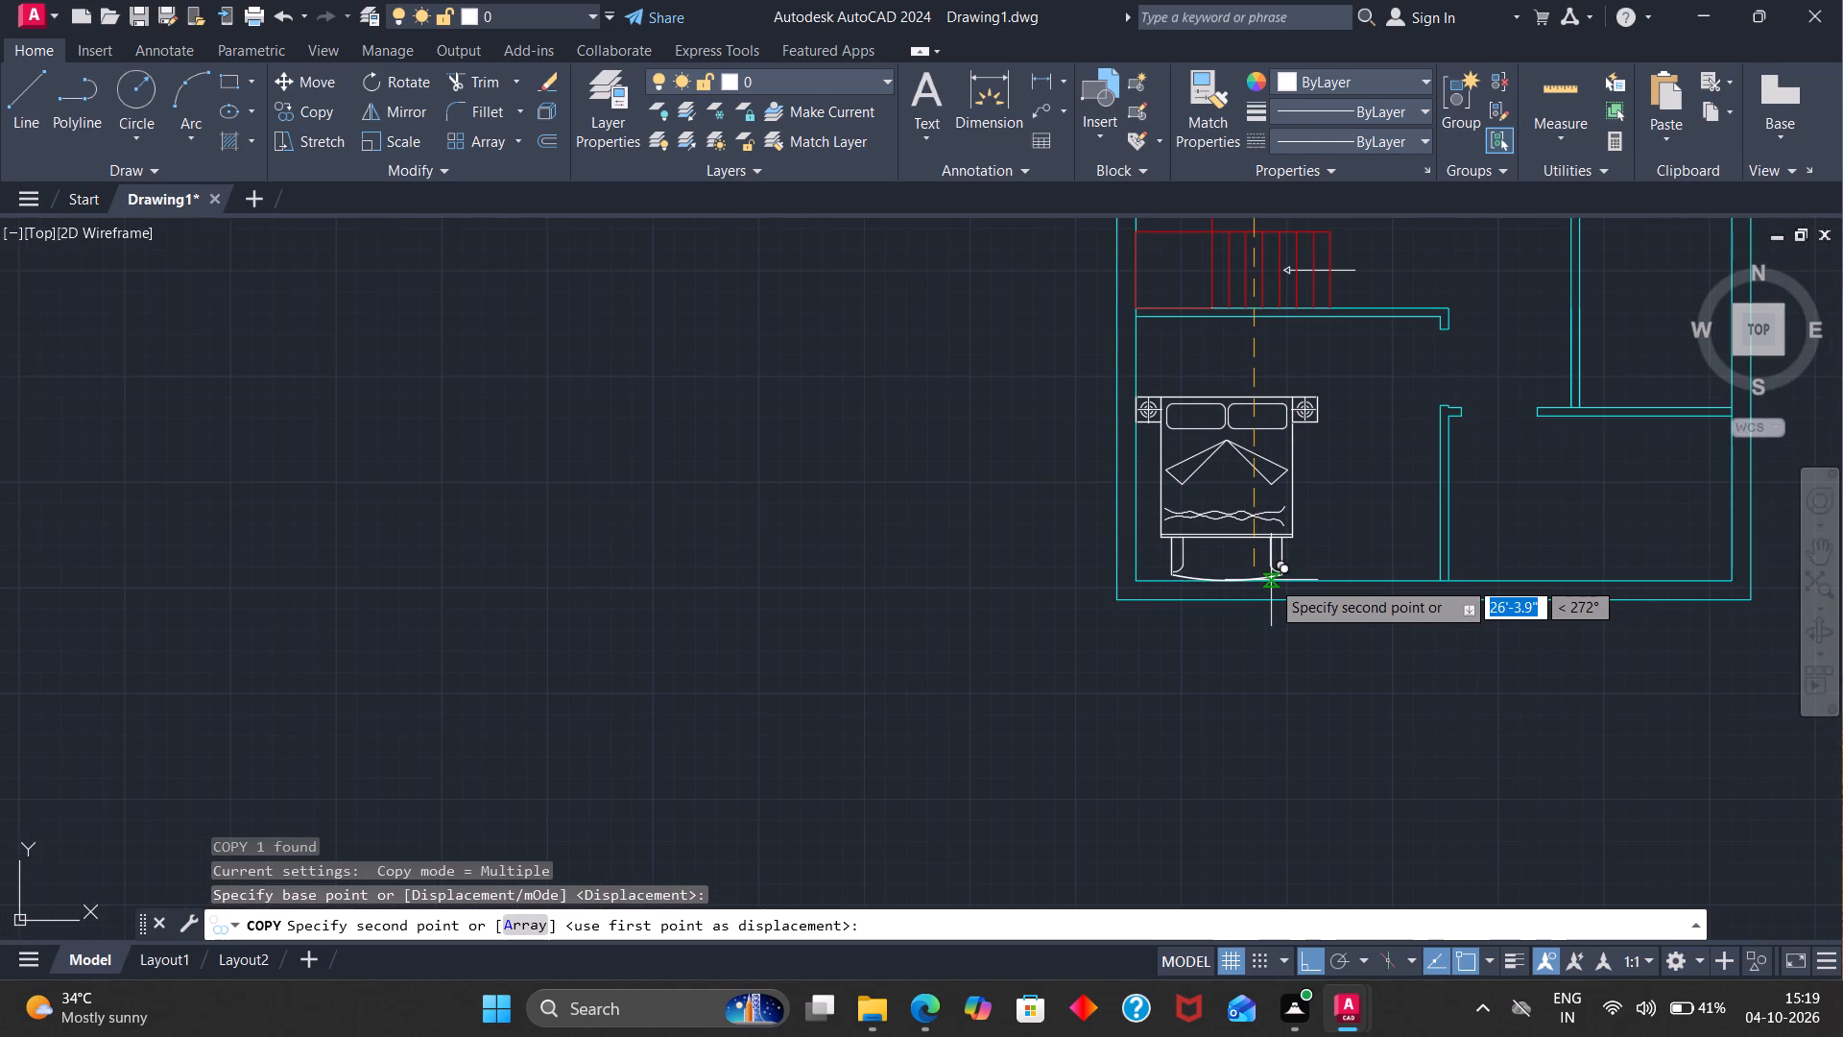
pyautogui.click(1272, 578)
pyautogui.press('Escape')
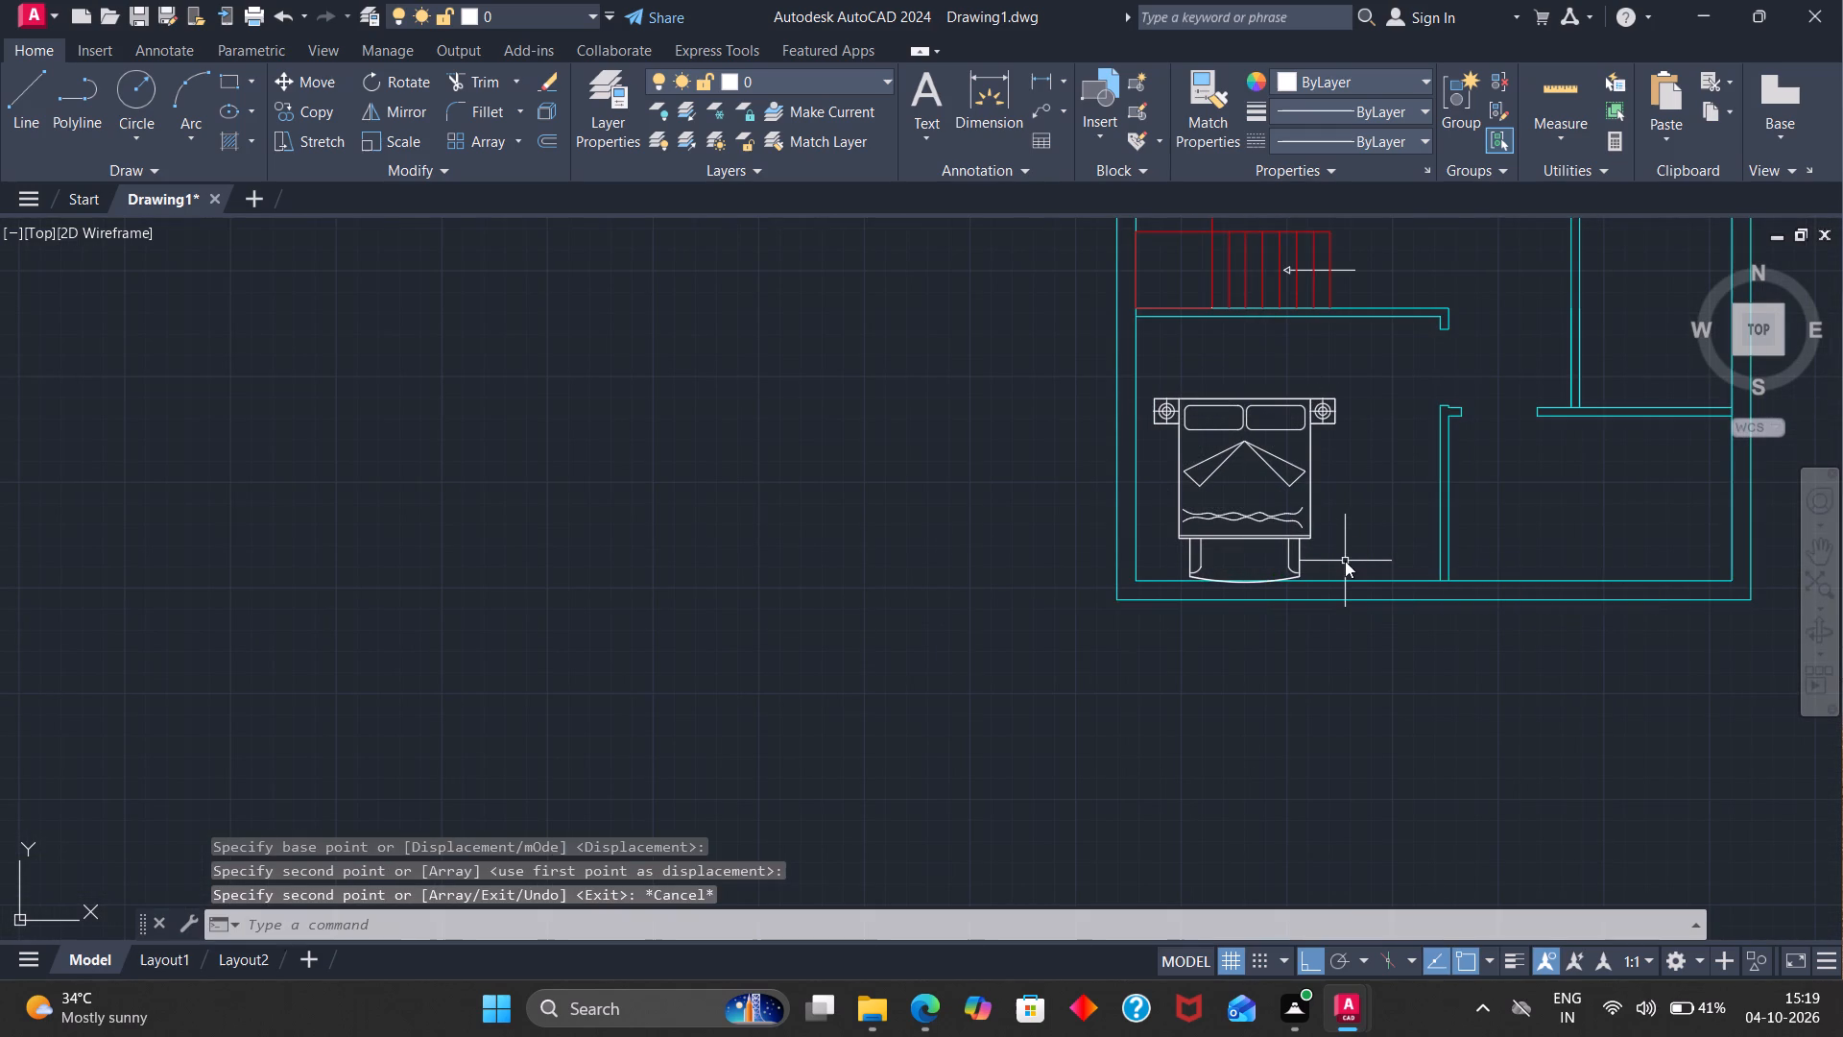
# Rotate the lower-left room's bed by 180° around the upper-right corner of its headboard side.
pyautogui.press('r')
pyautogui.press('o')
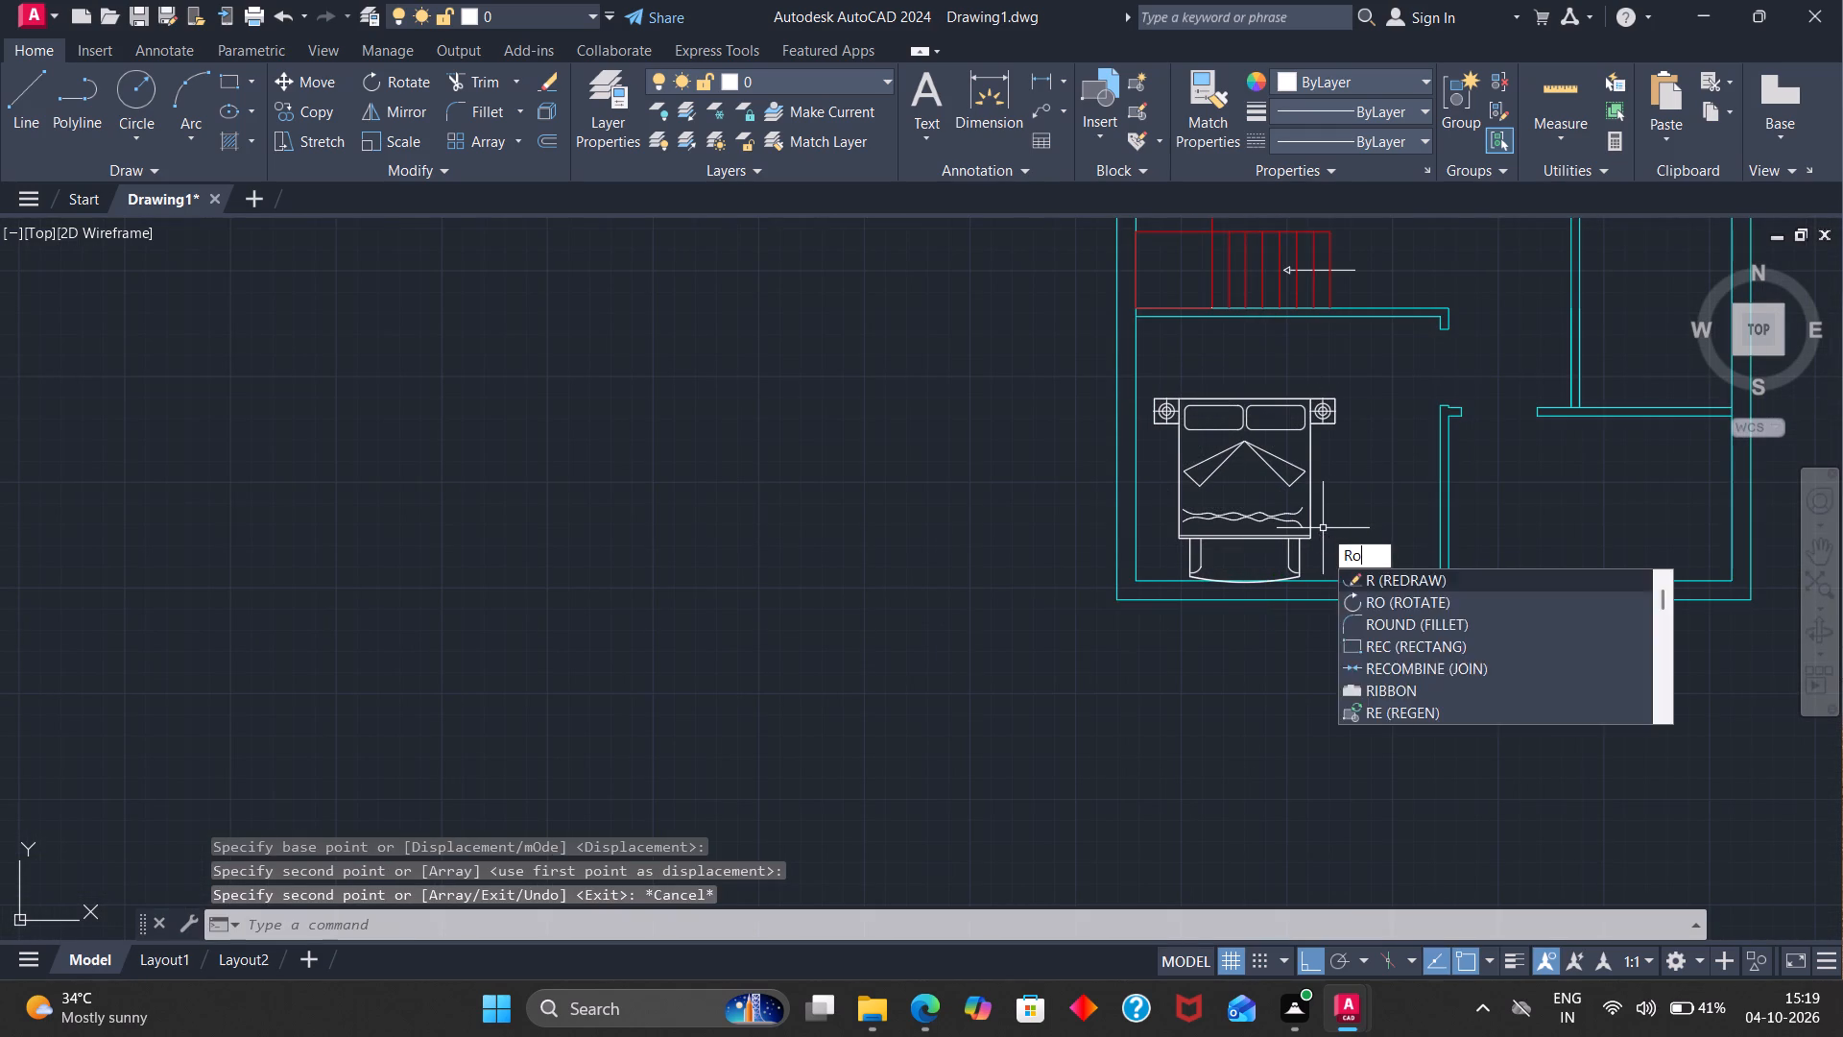
pyautogui.press('Return')
pyautogui.click(1300, 419)
pyautogui.click(1304, 427)
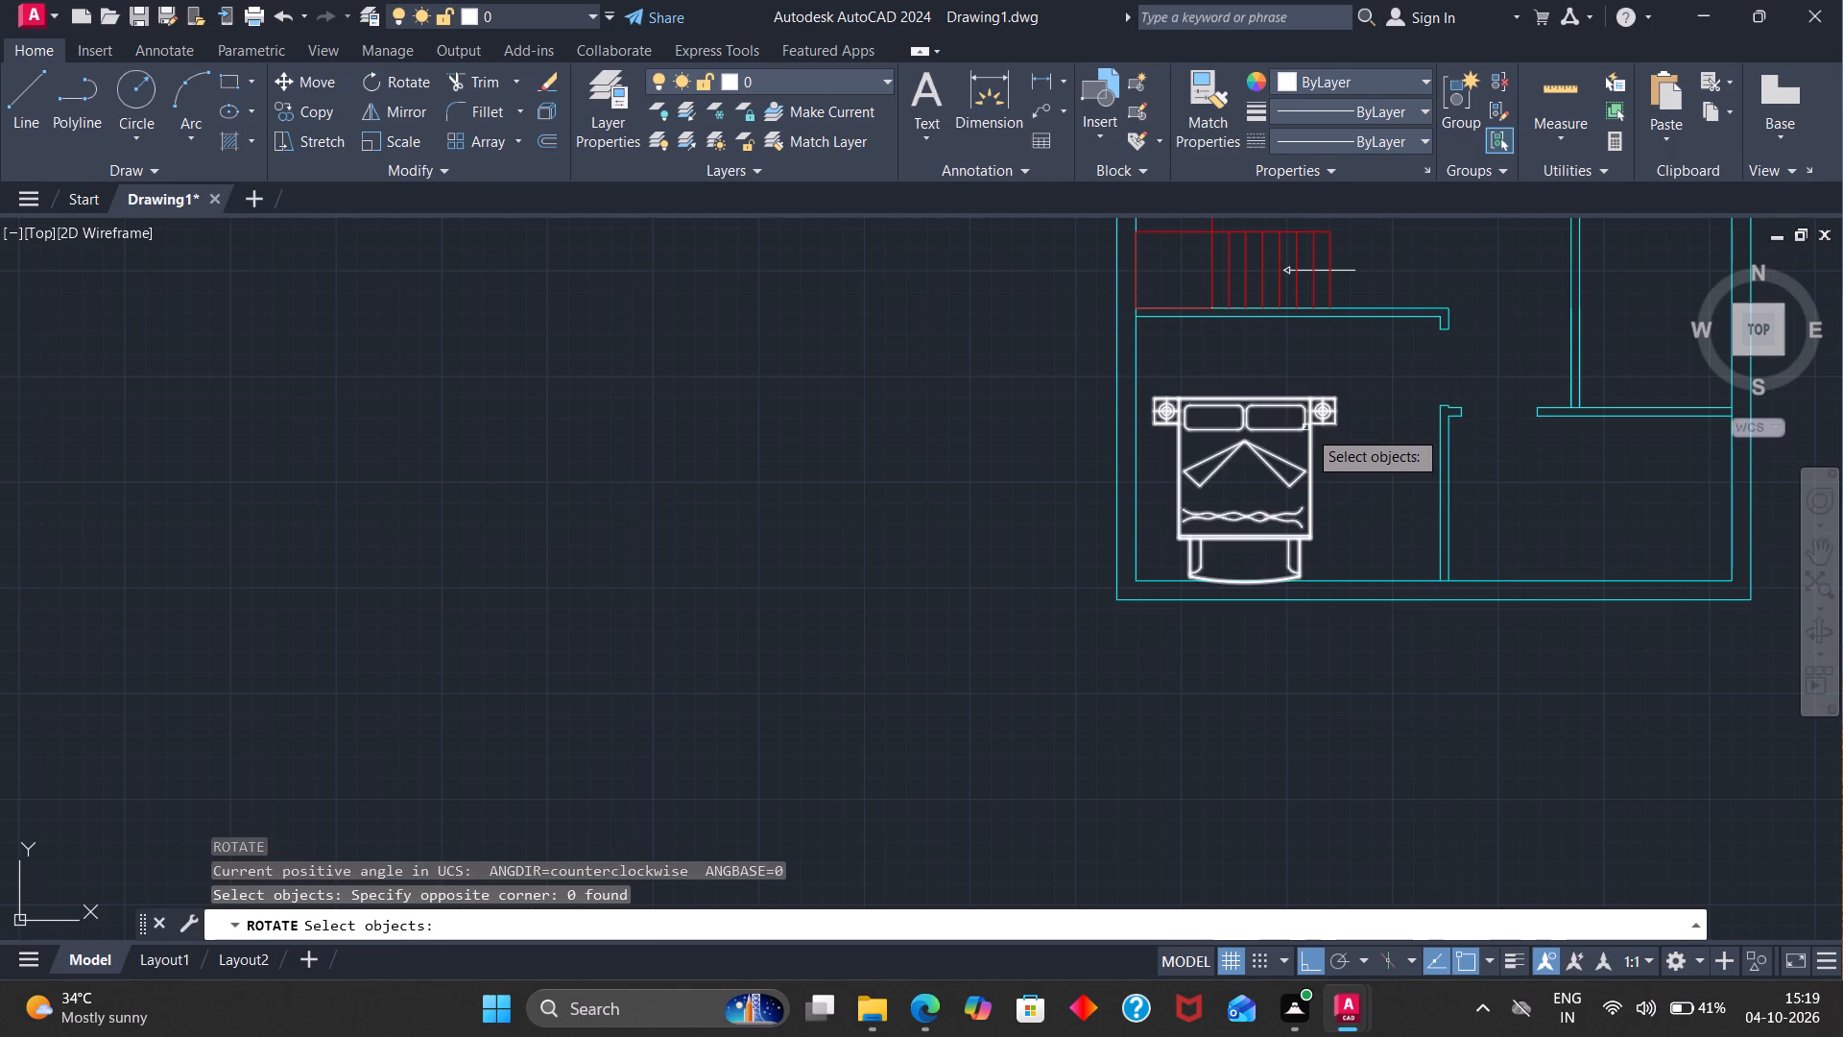
pyautogui.click(1308, 429)
pyautogui.press('Return')
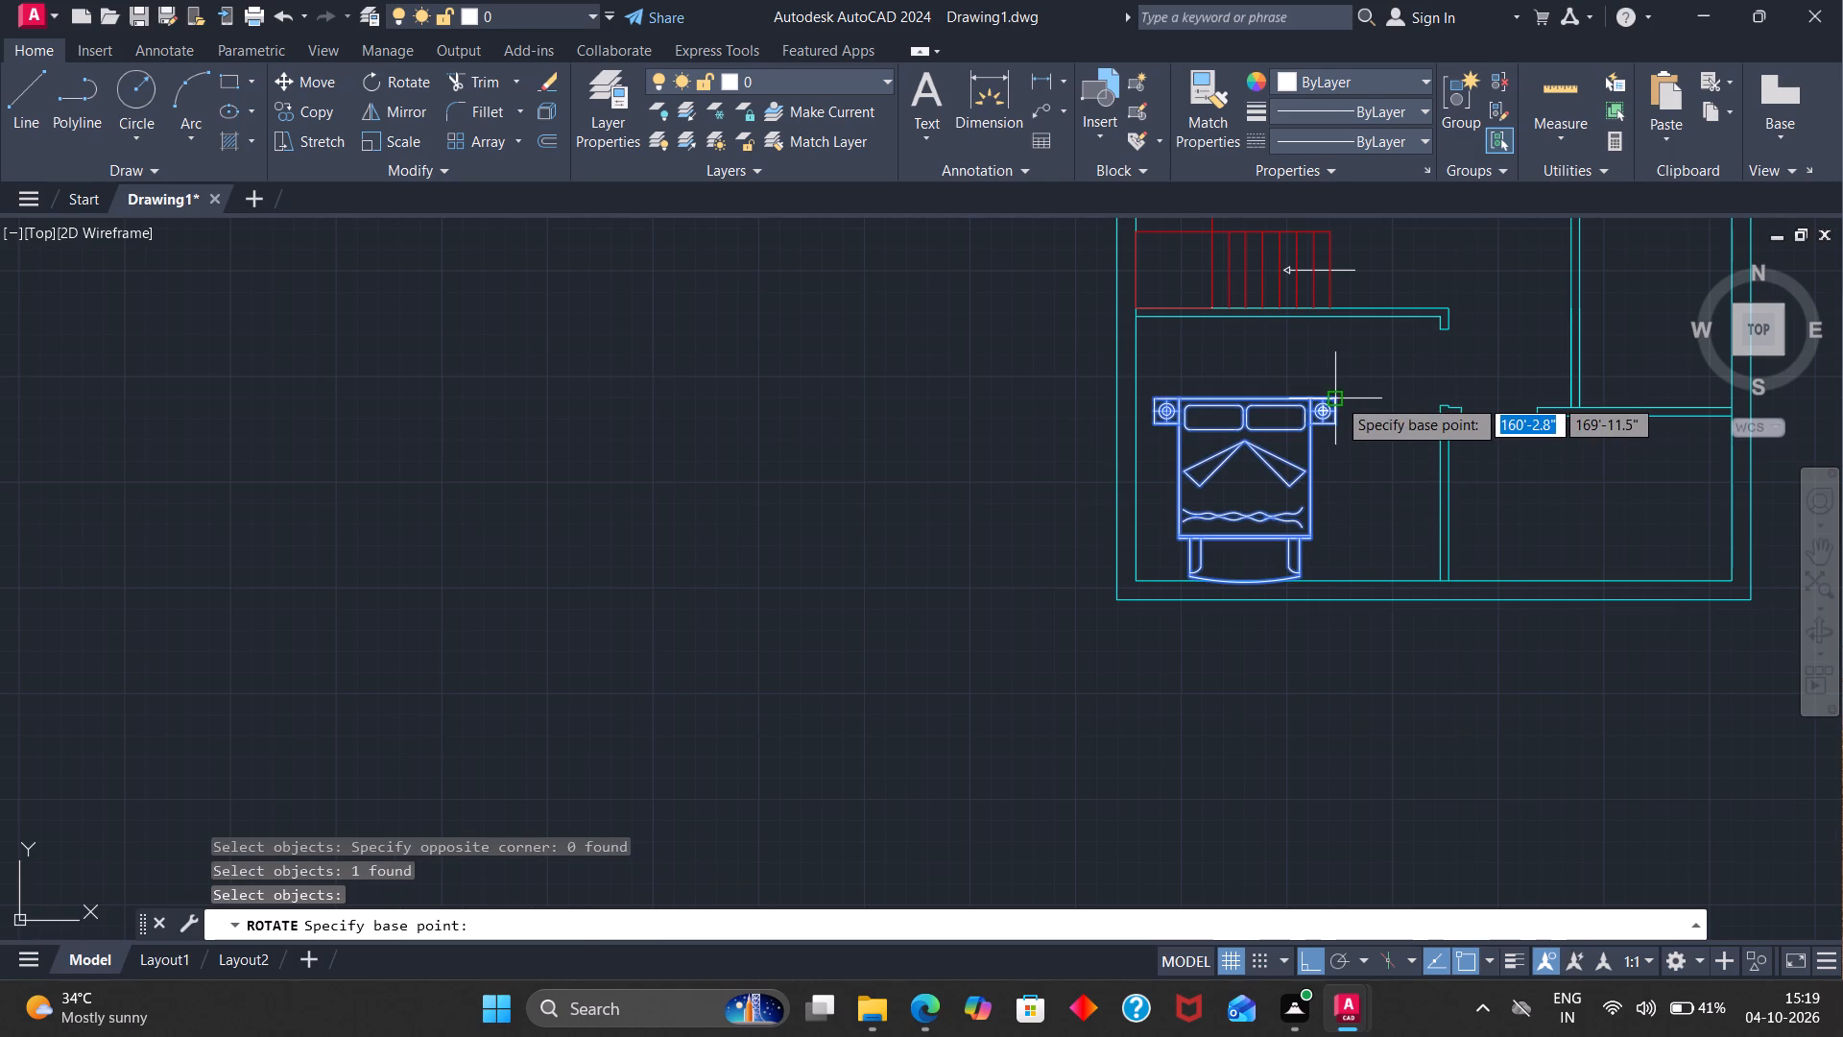
pyautogui.click(1337, 398)
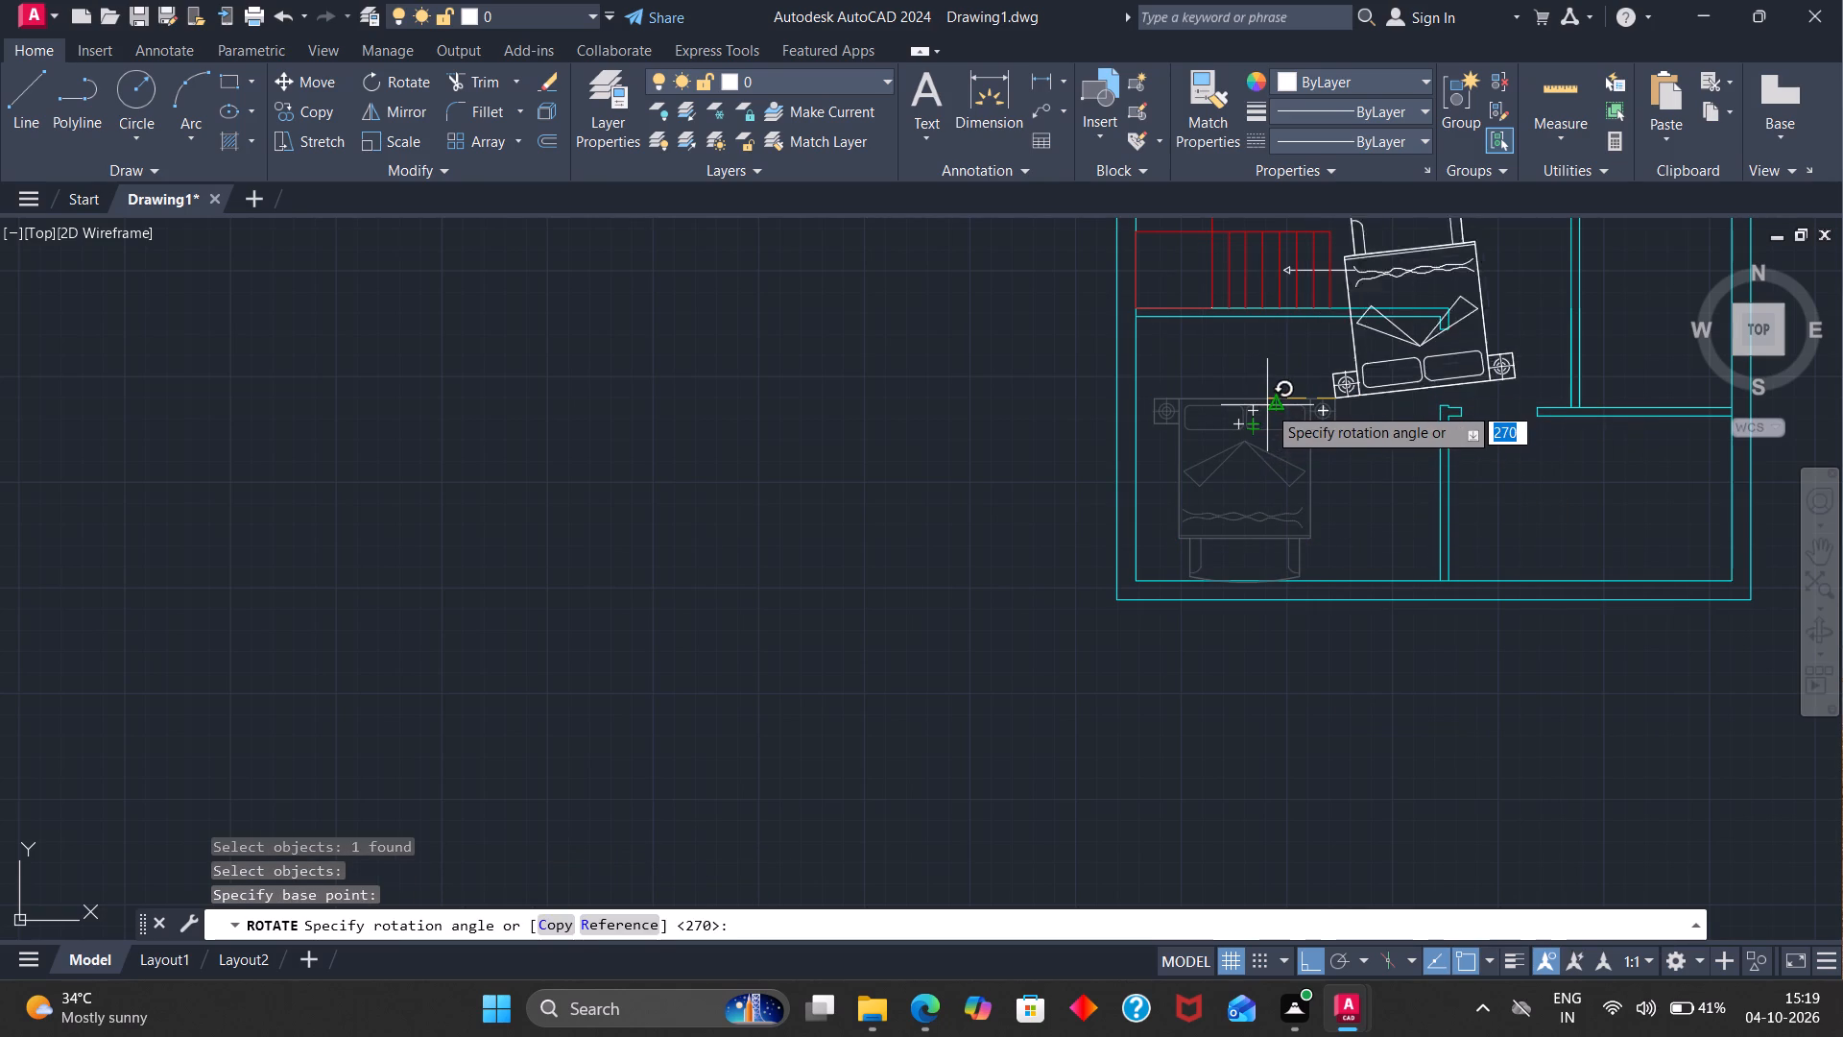
pyautogui.click(1287, 389)
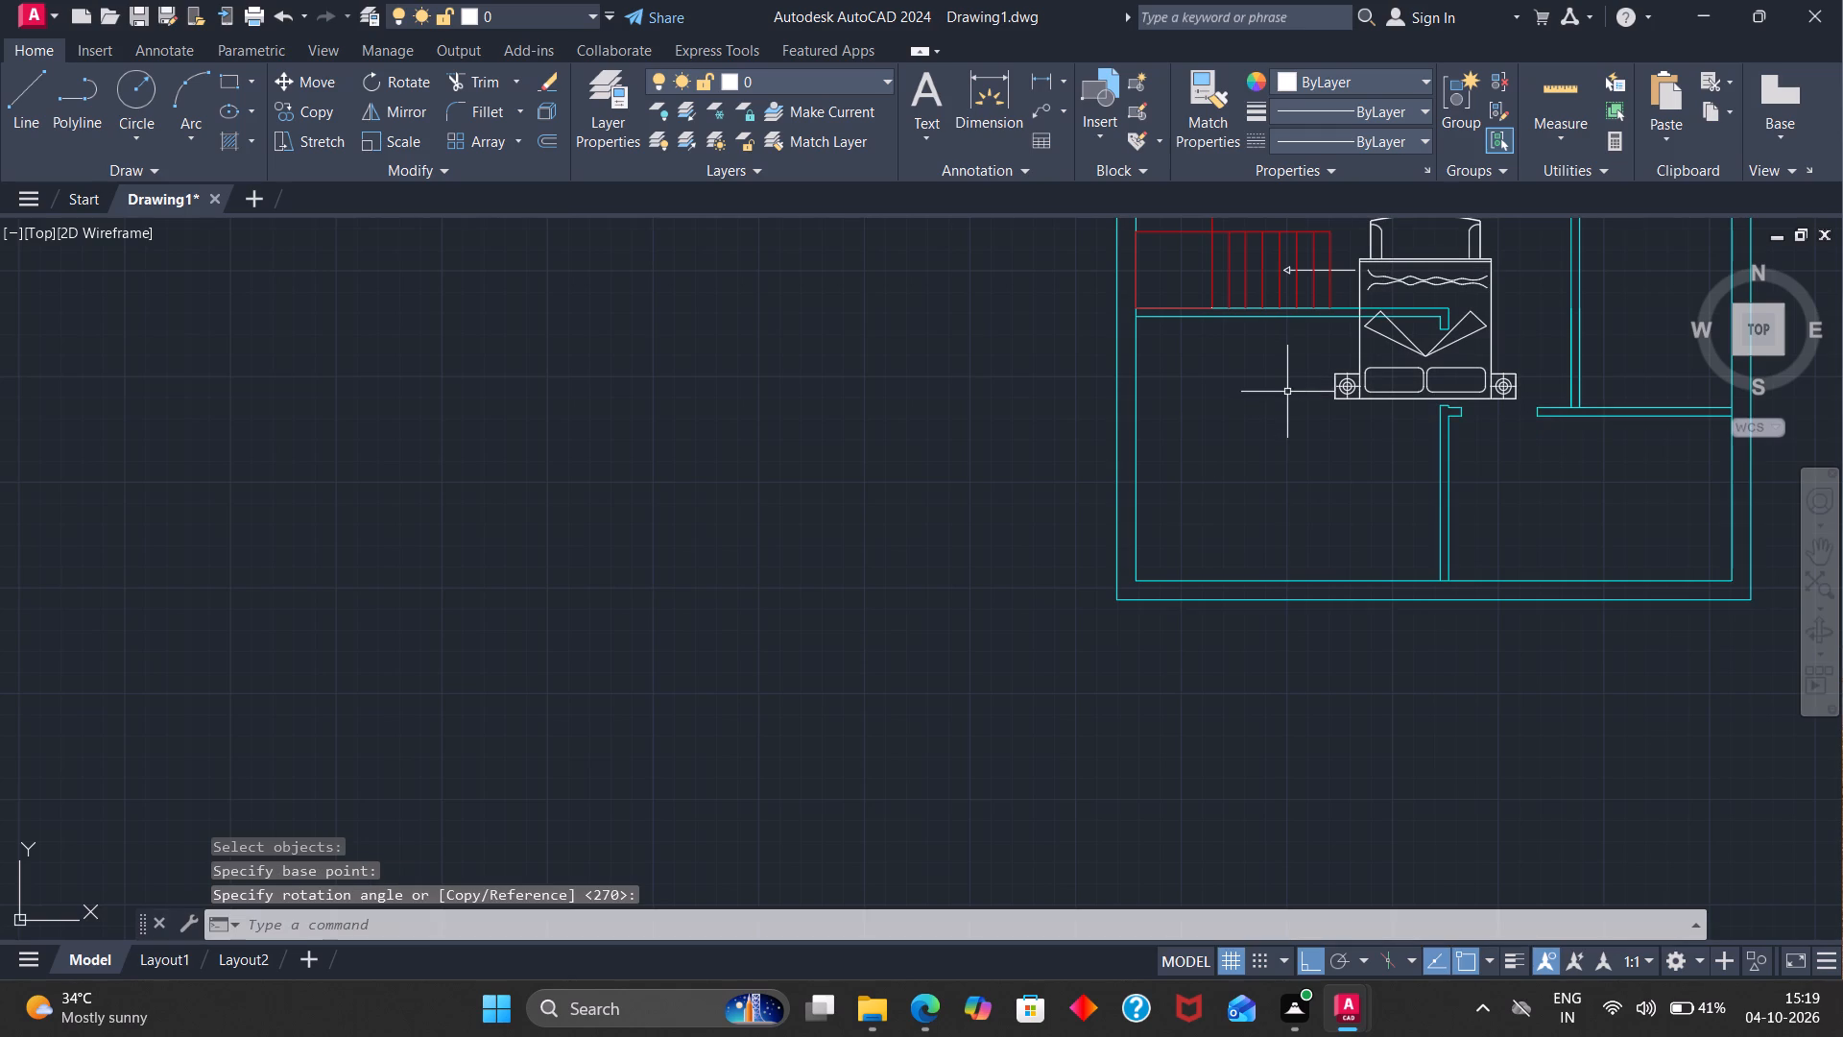
# Move the rotated bed so its lower-left headboard corner sits in the lower-left room's bottom-left inner corner.
pyautogui.press('m')
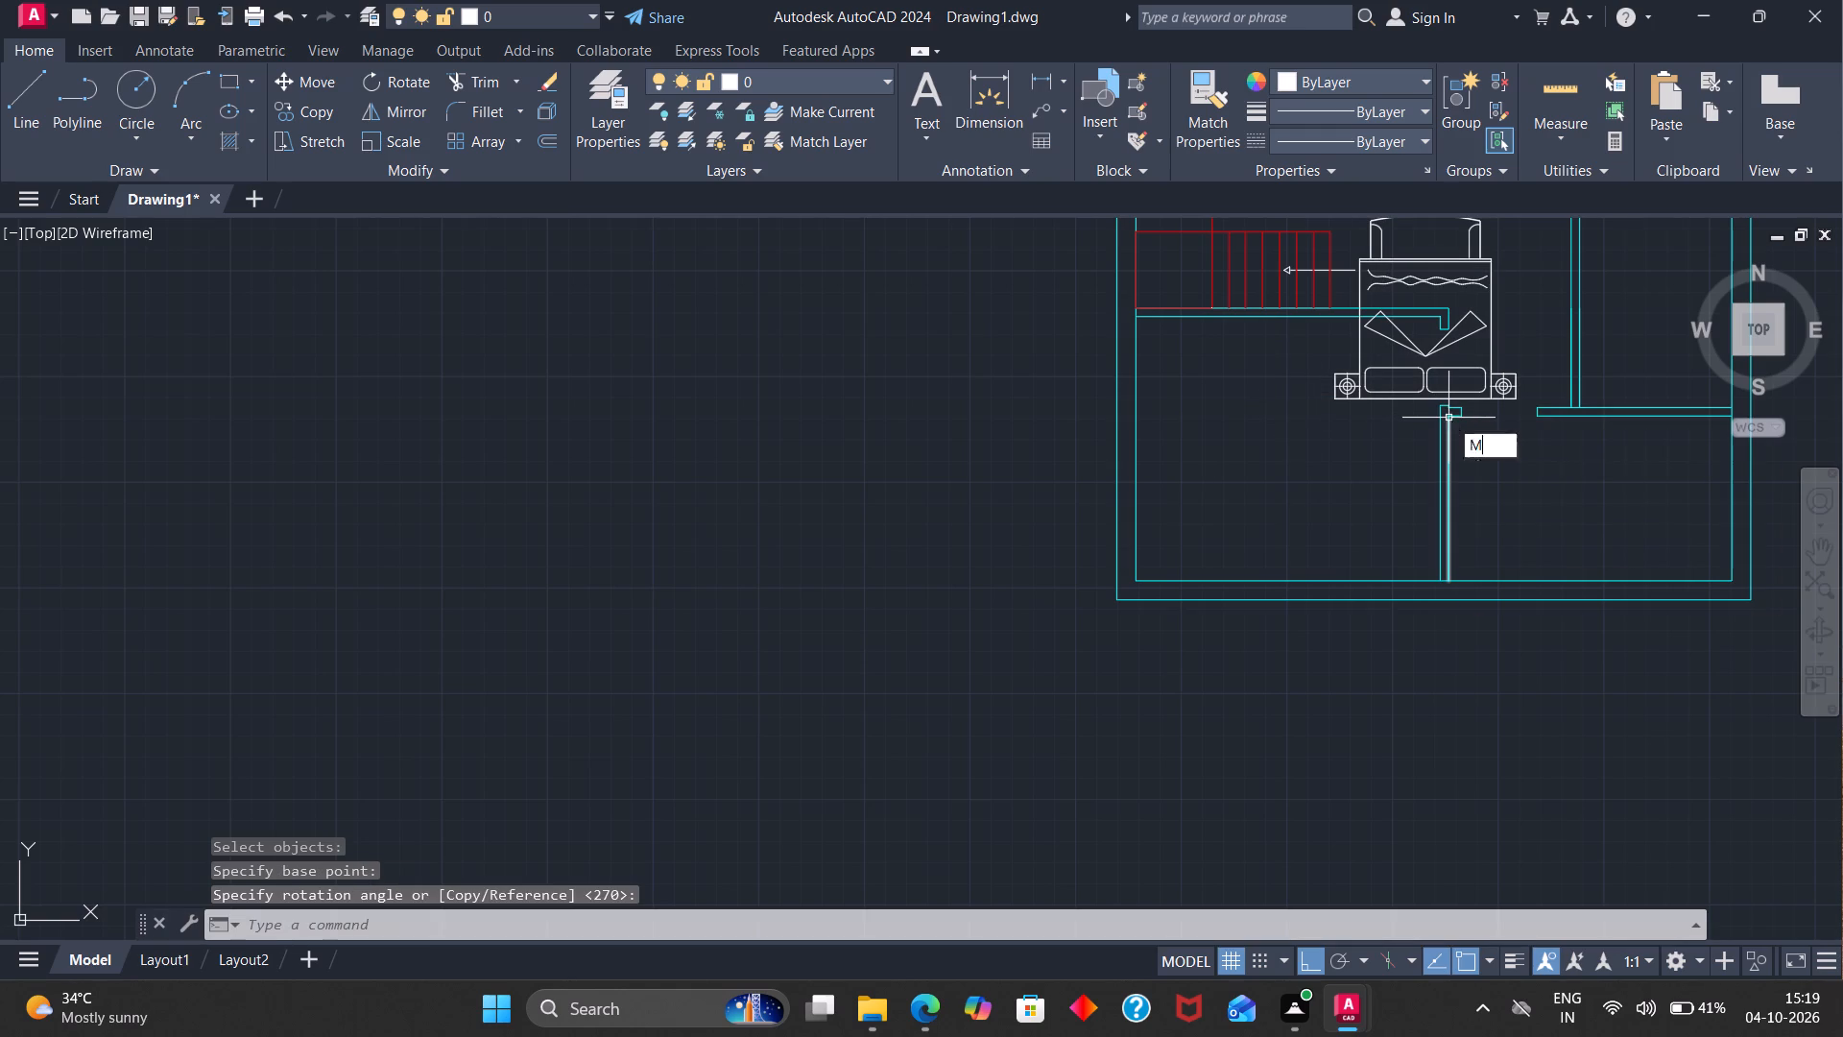
pyautogui.press('Return')
pyautogui.click(1435, 399)
pyautogui.press('Return')
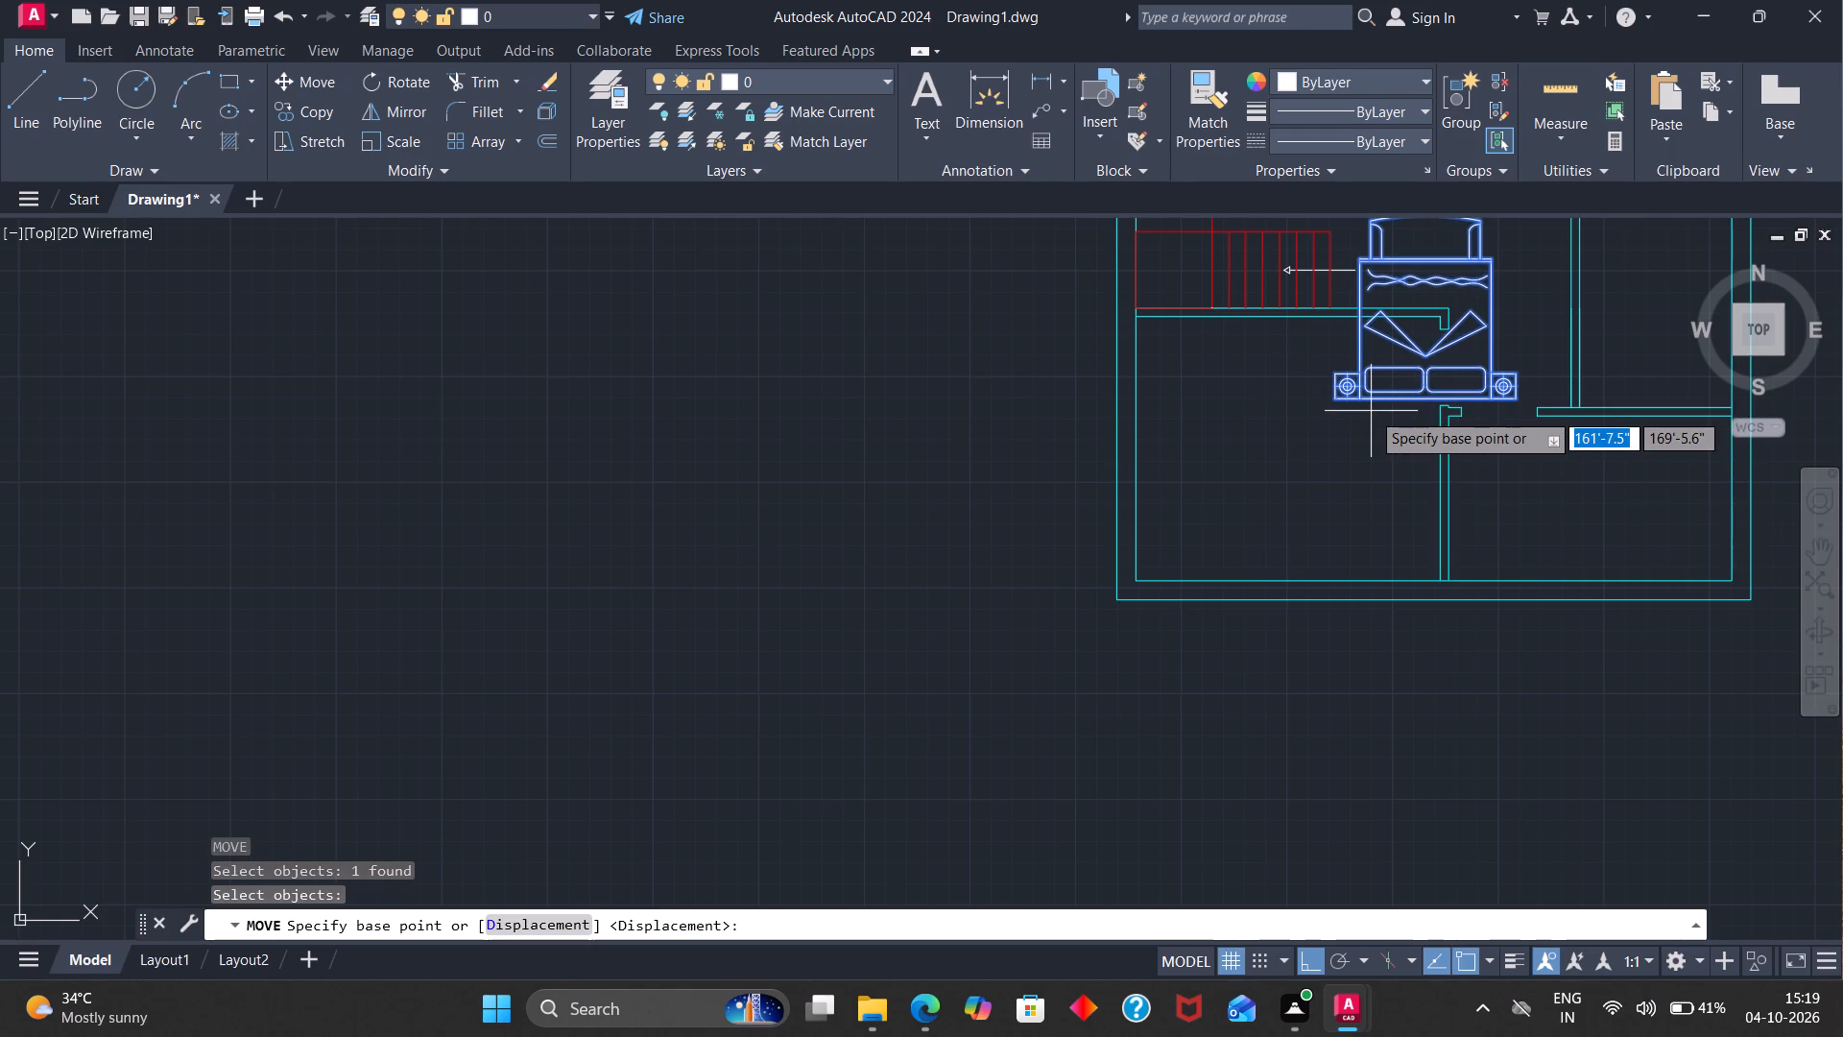
pyautogui.click(1333, 402)
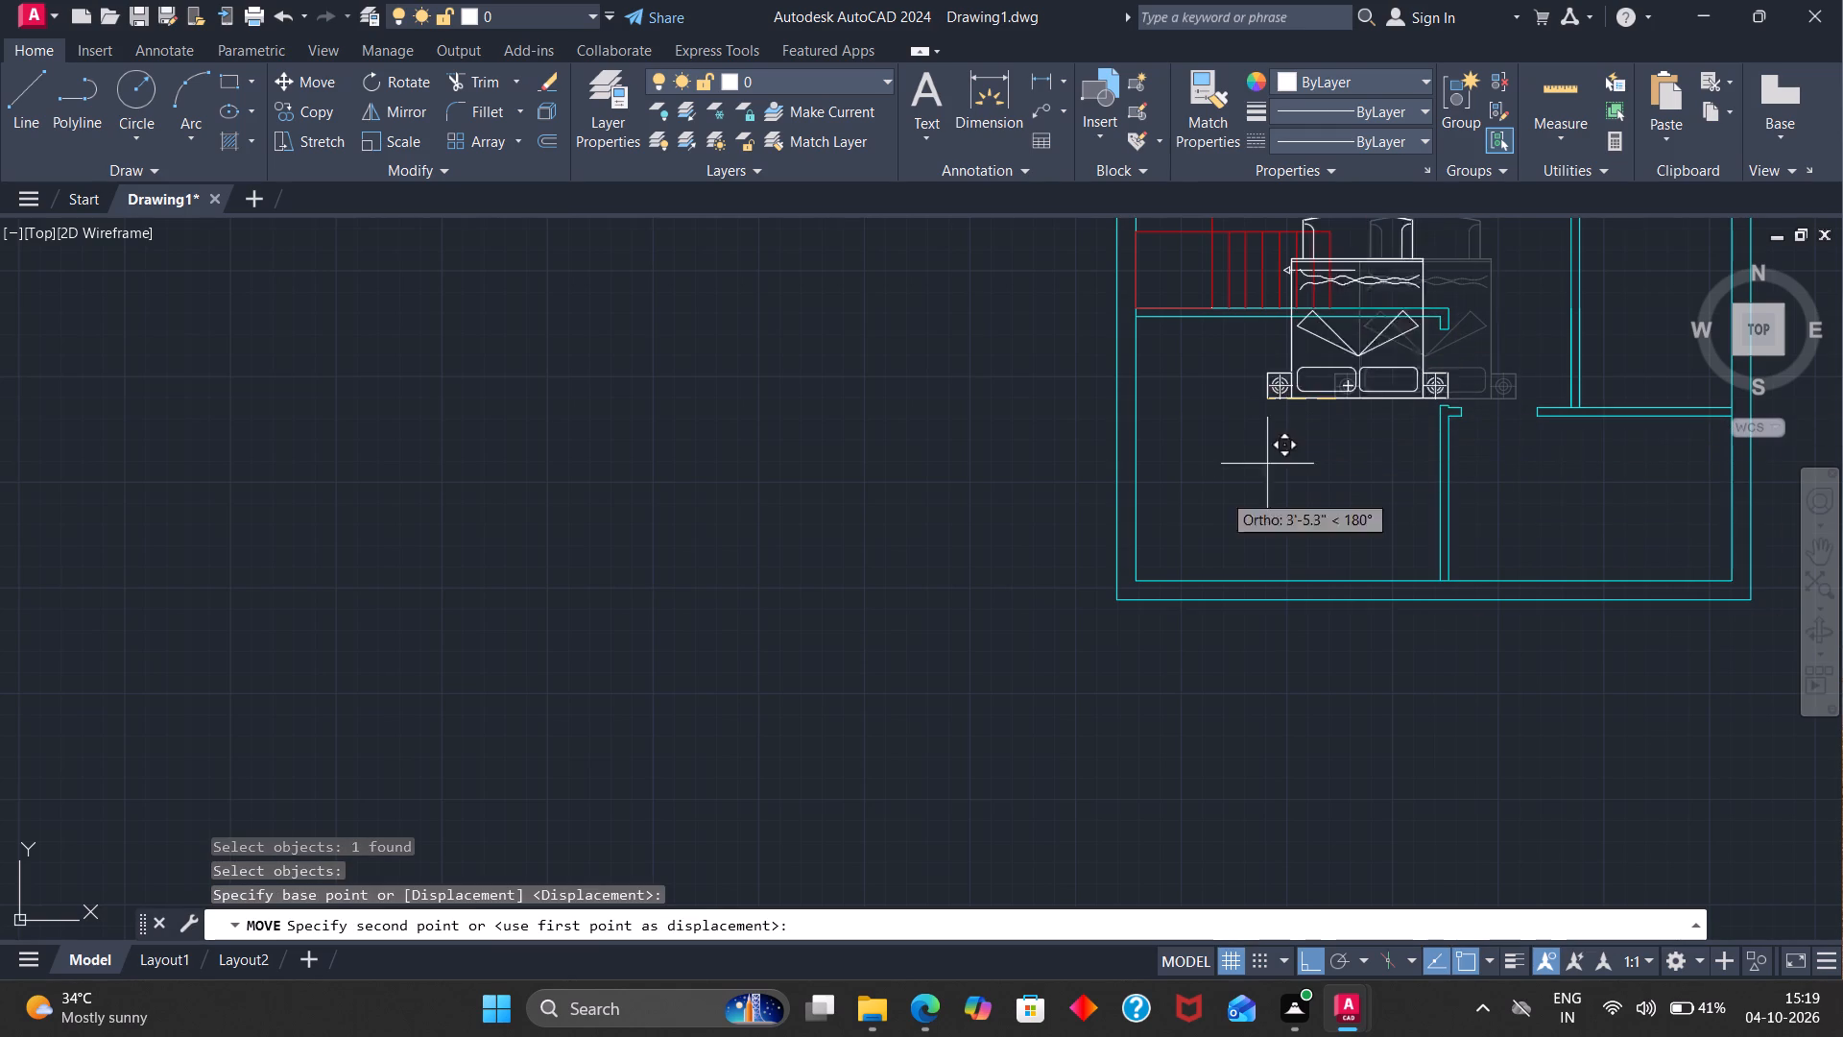
pyautogui.click(1133, 583)
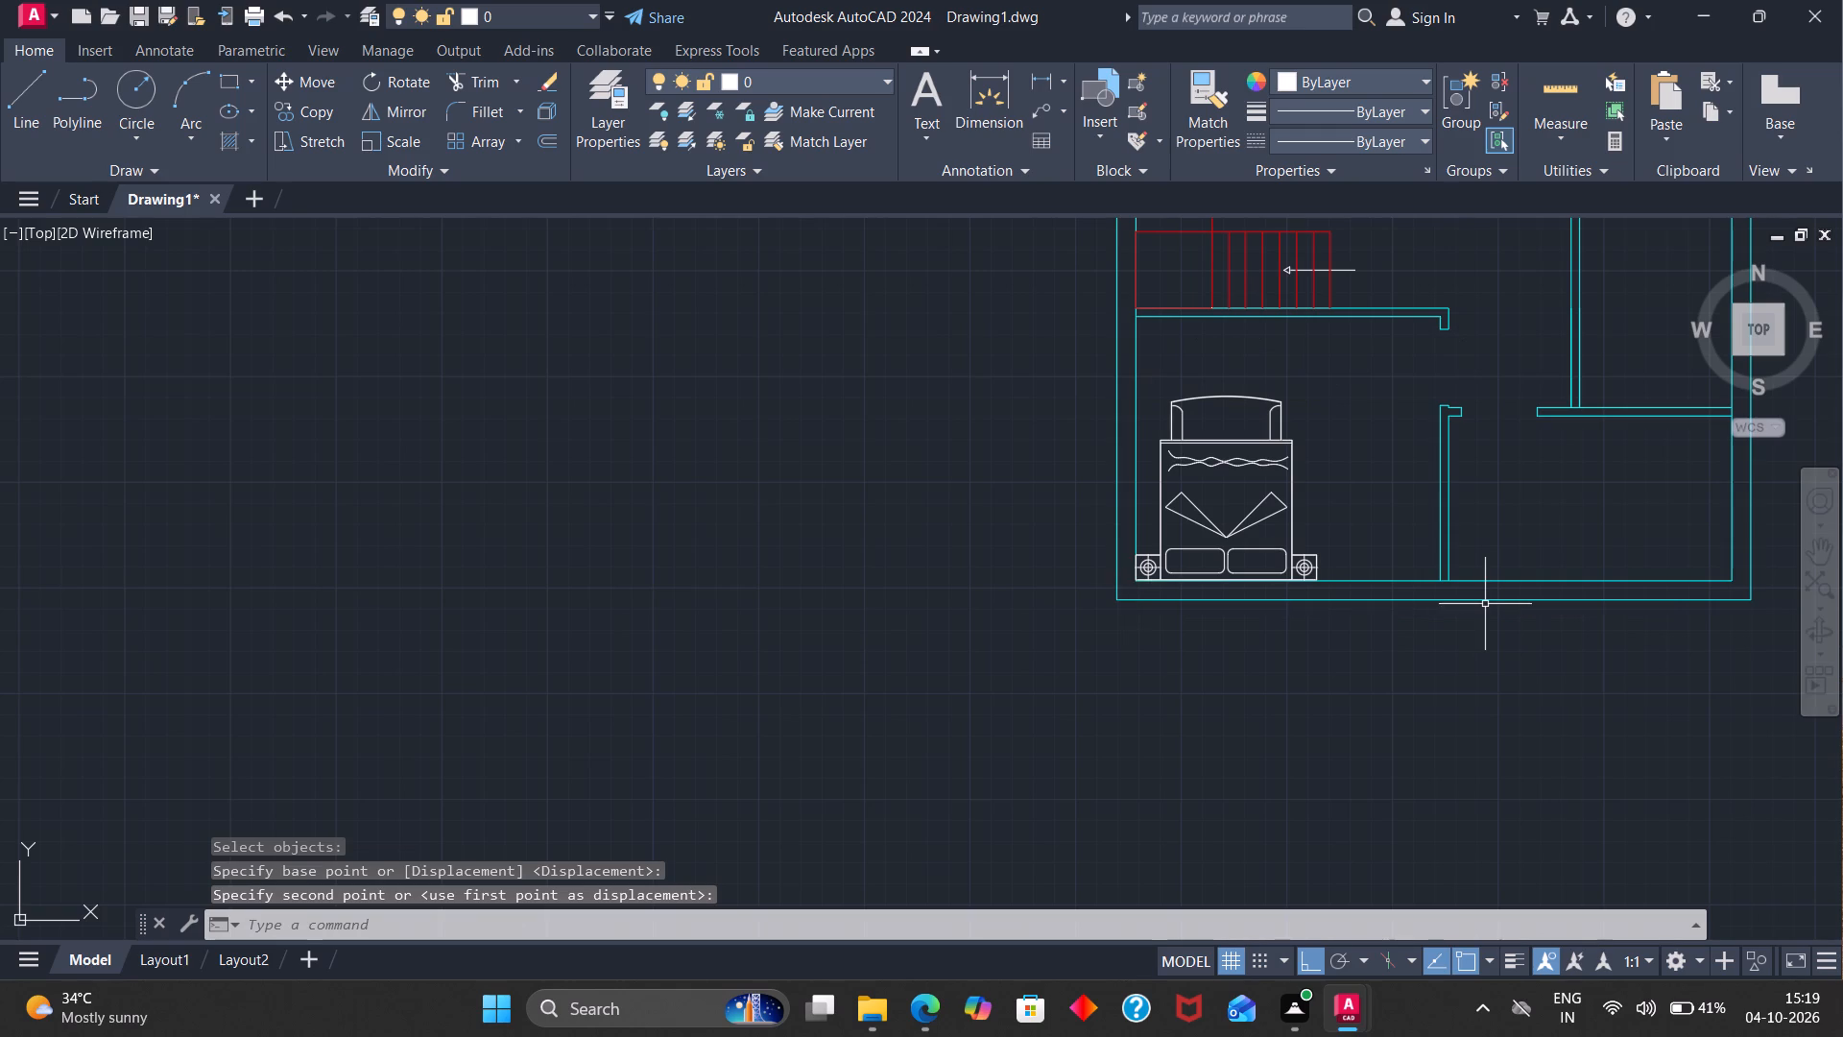
# Insert the kitchen block in the open central hall, to the right of the staircase's upper flight.
pyautogui.scroll(-3, 1482, 605)
pyautogui.scroll(1, 1539, 422)
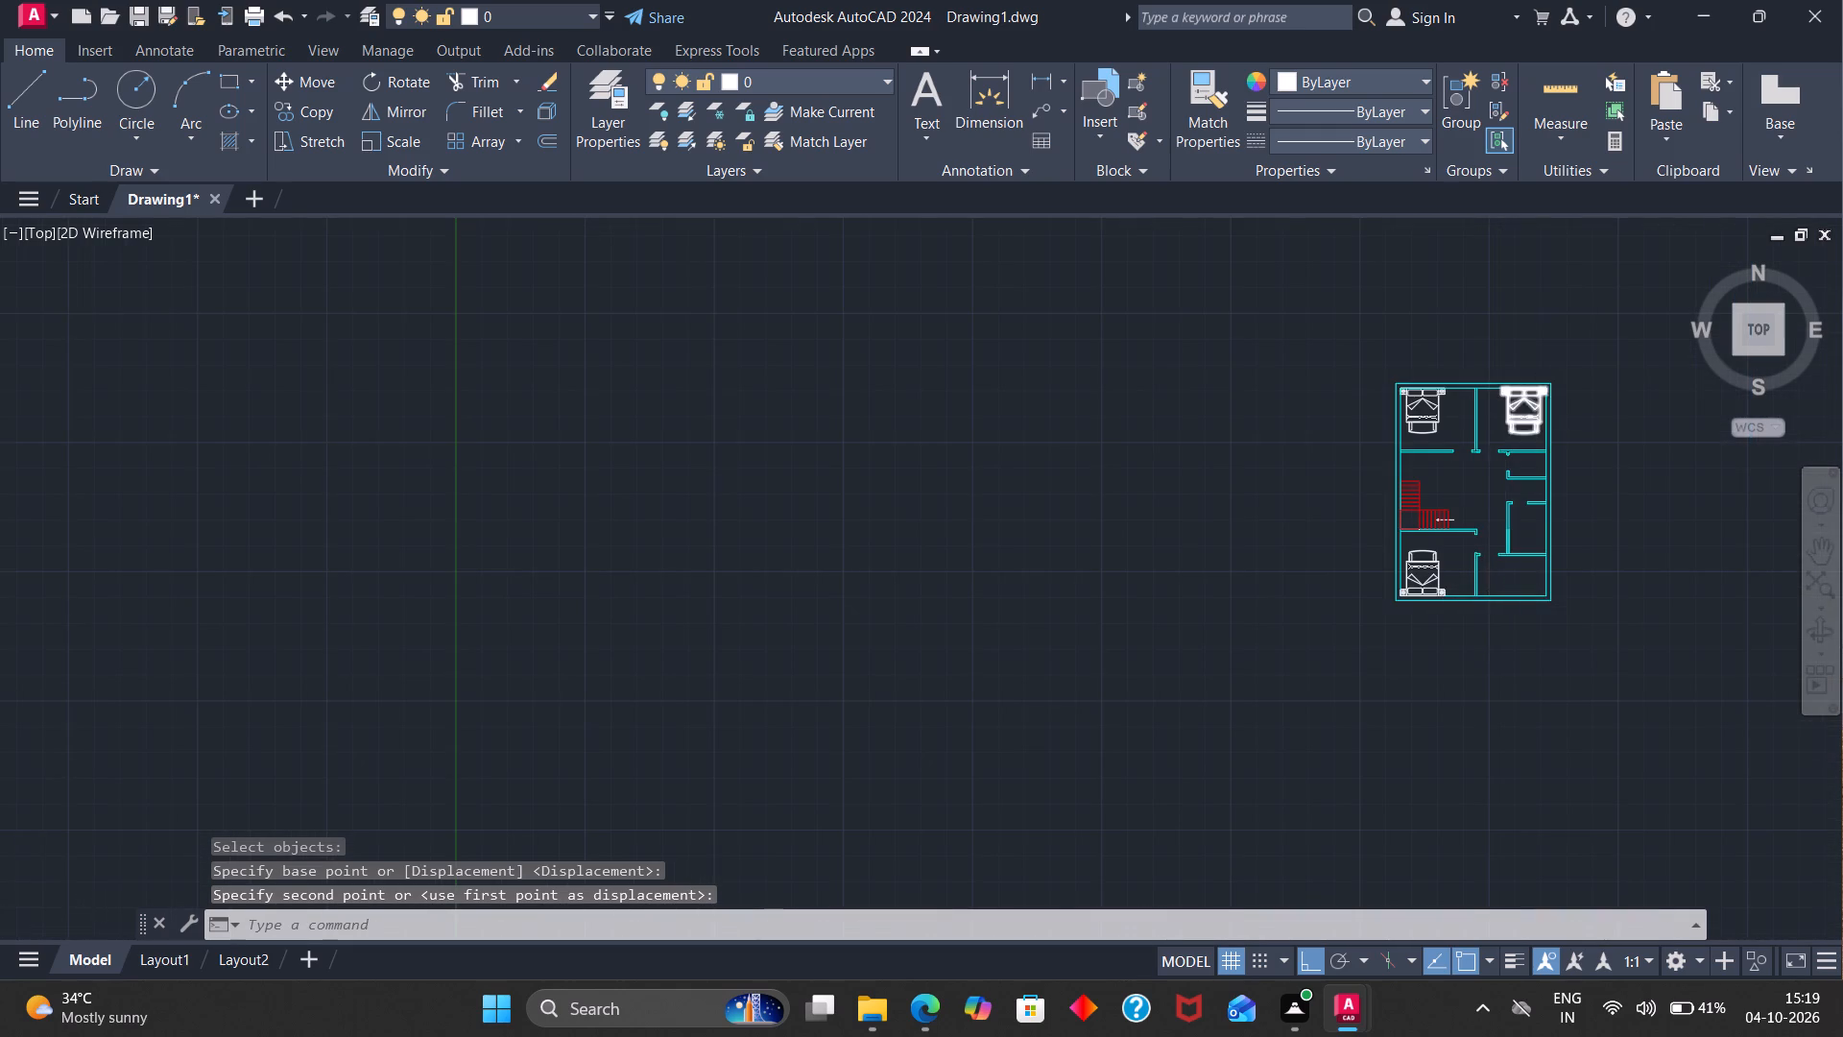
pyautogui.scroll(1, 1586, 537)
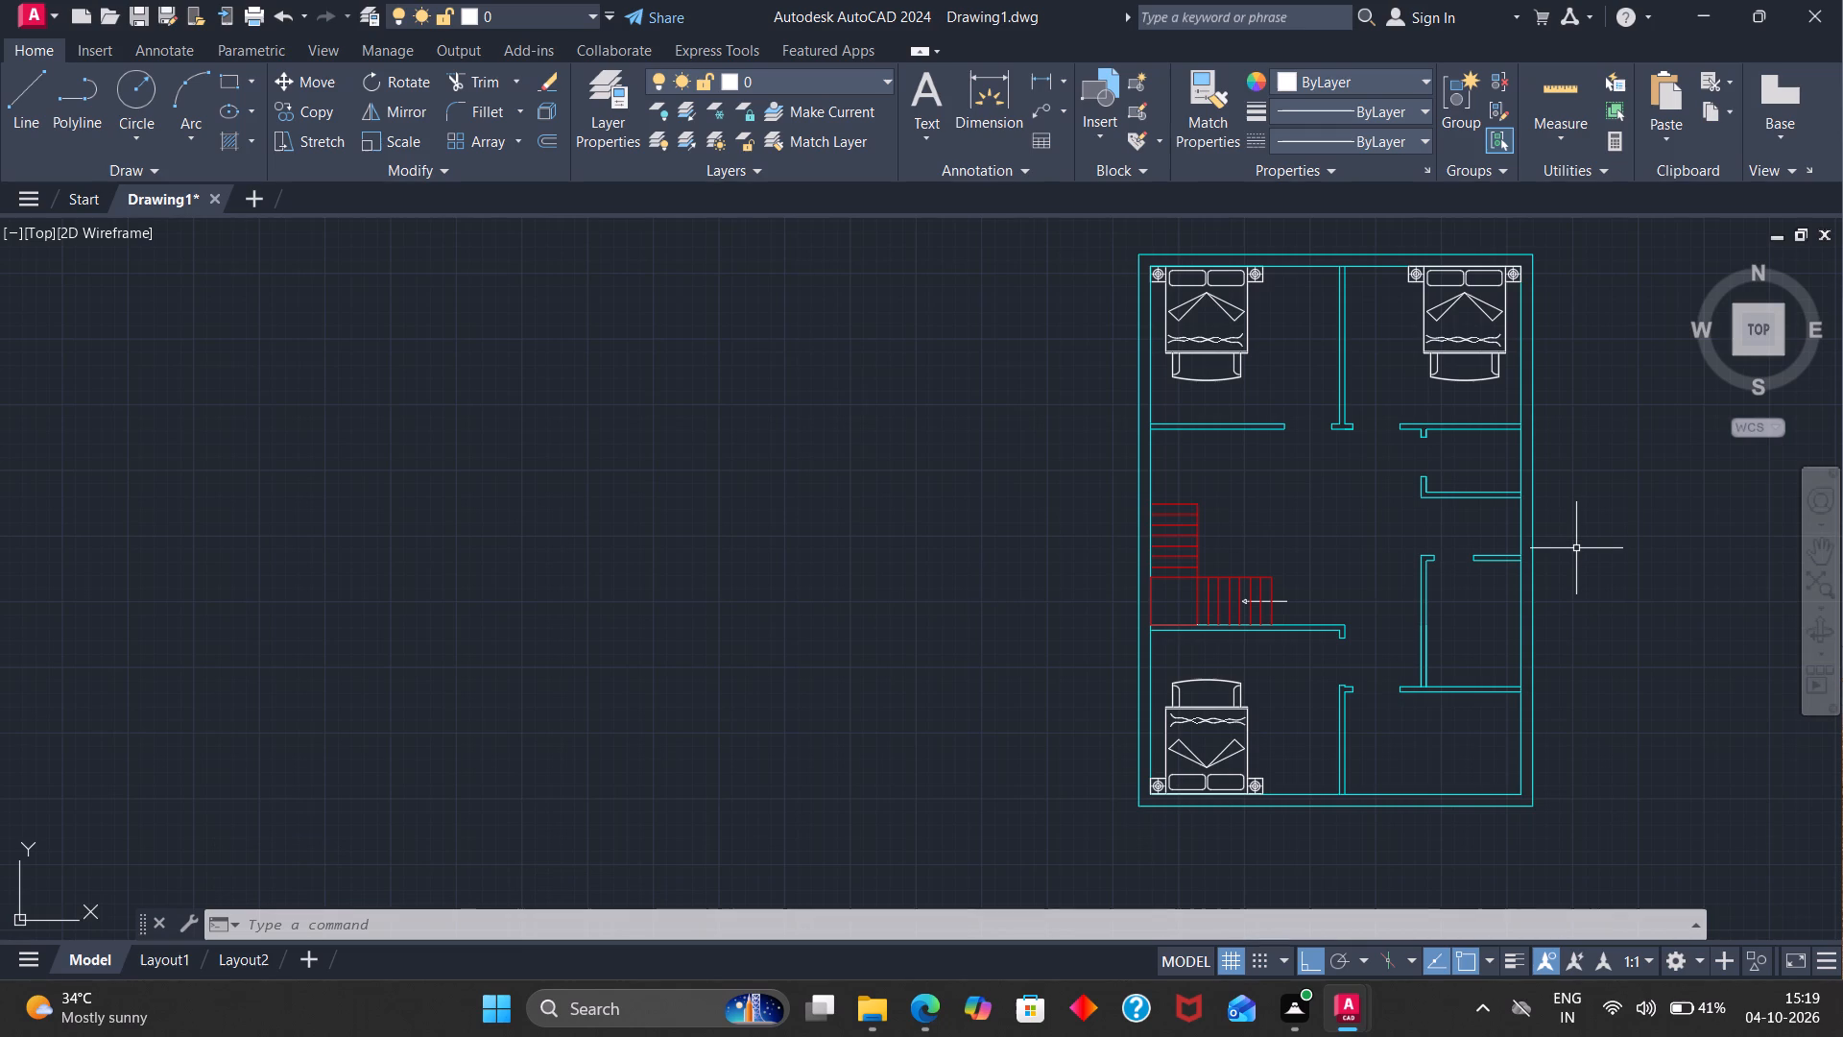
pyautogui.press('i')
pyautogui.press('Return')
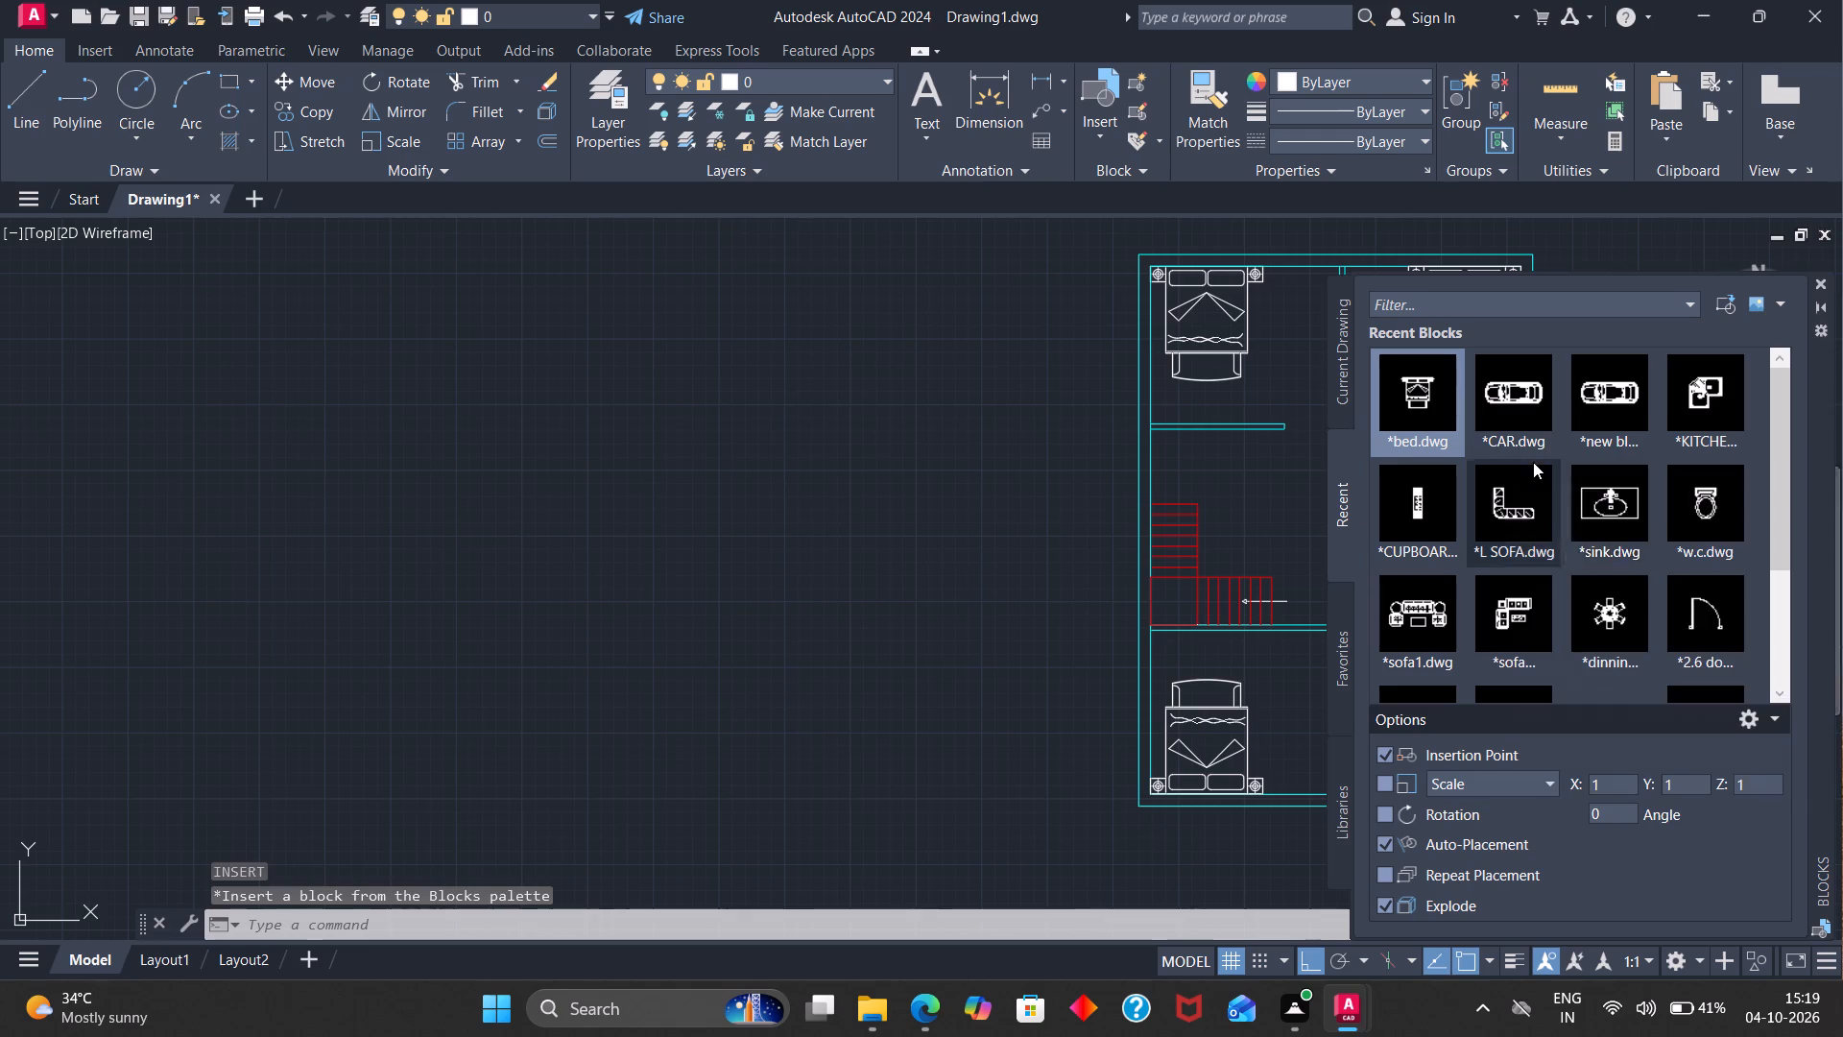
pyautogui.click(1692, 390)
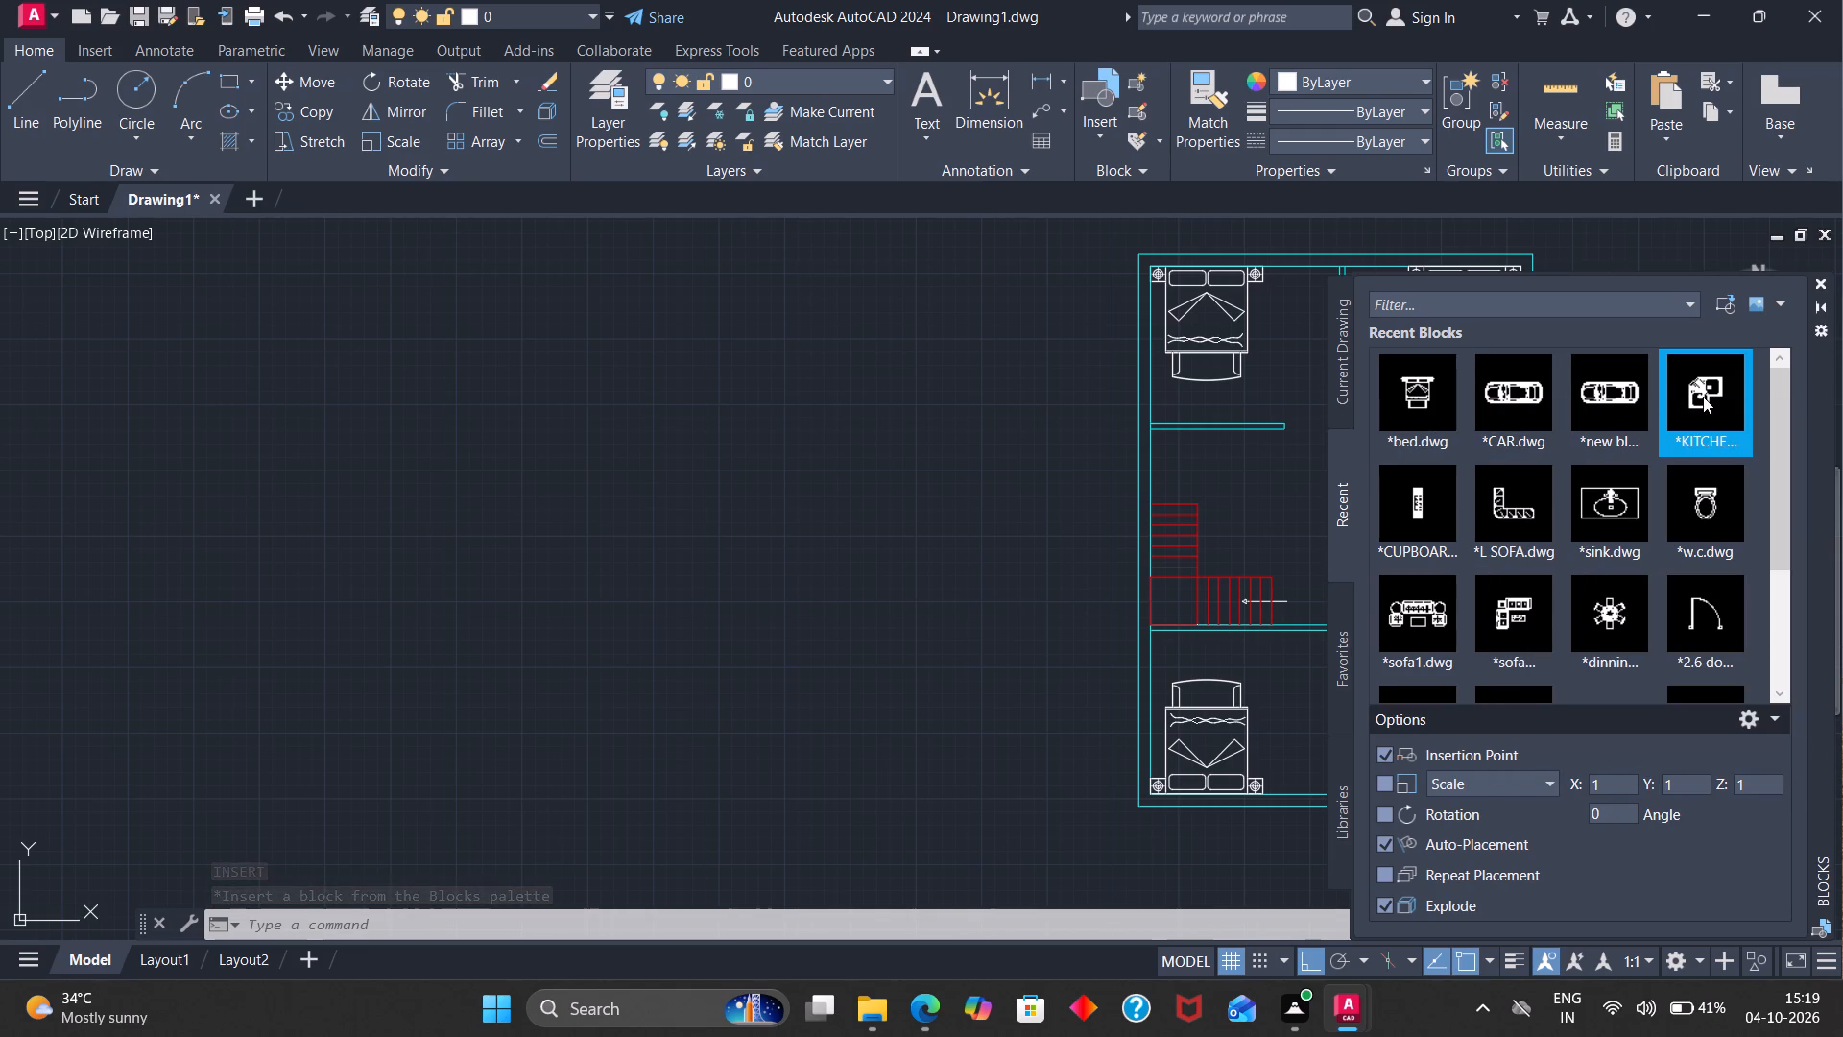
pyautogui.doubleClick(1703, 397)
pyautogui.scroll(-2, 1234, 451)
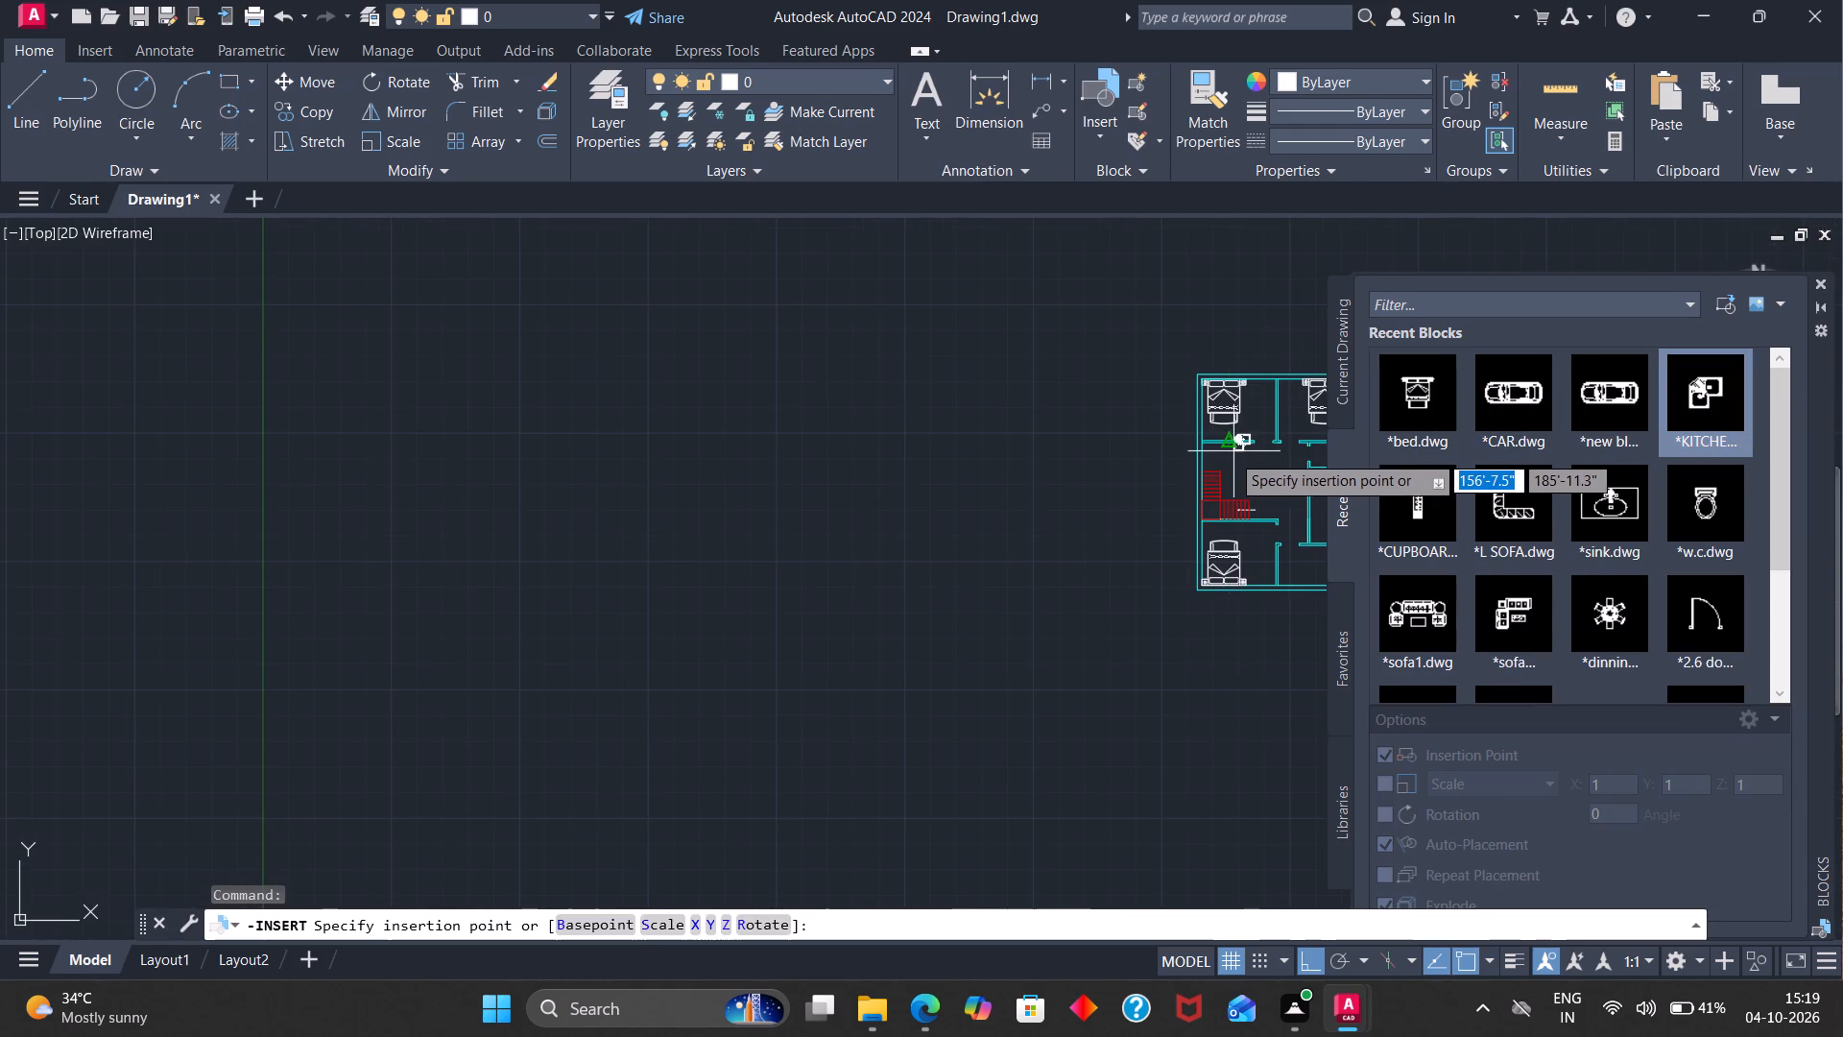
pyautogui.scroll(1, 1279, 465)
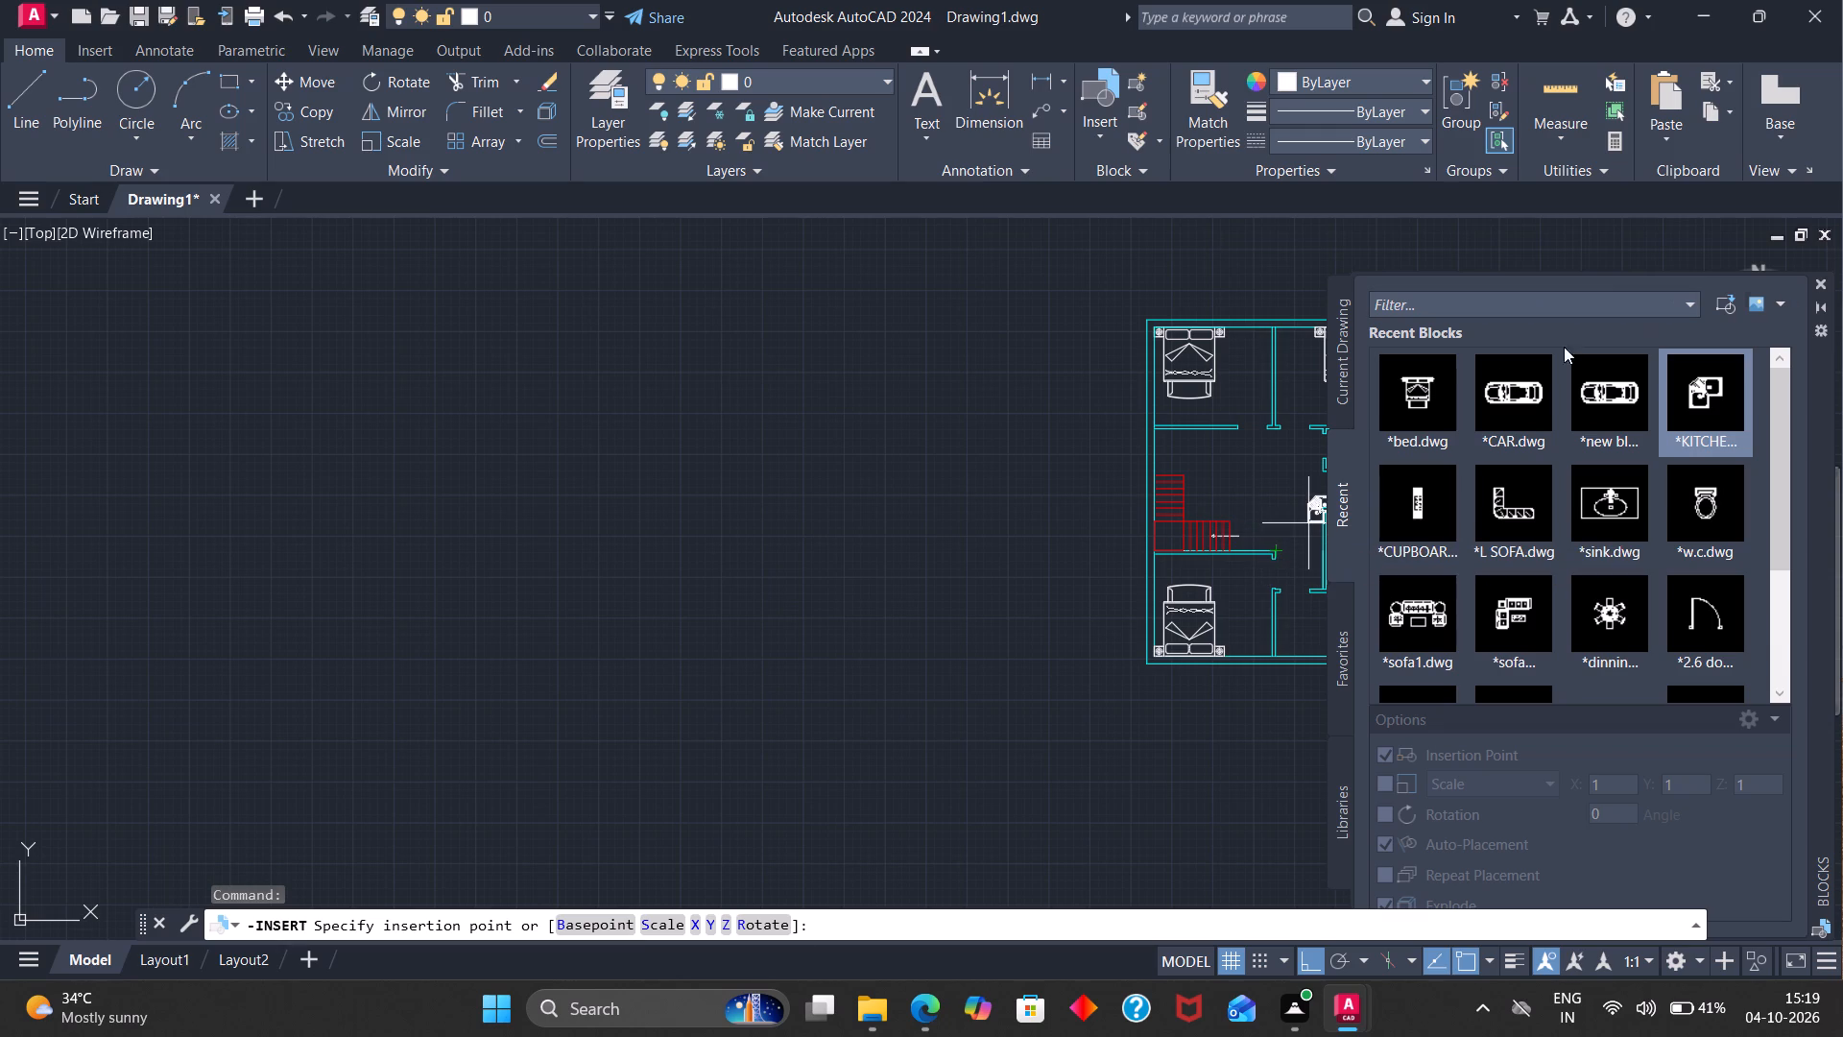
pyautogui.click(1251, 486)
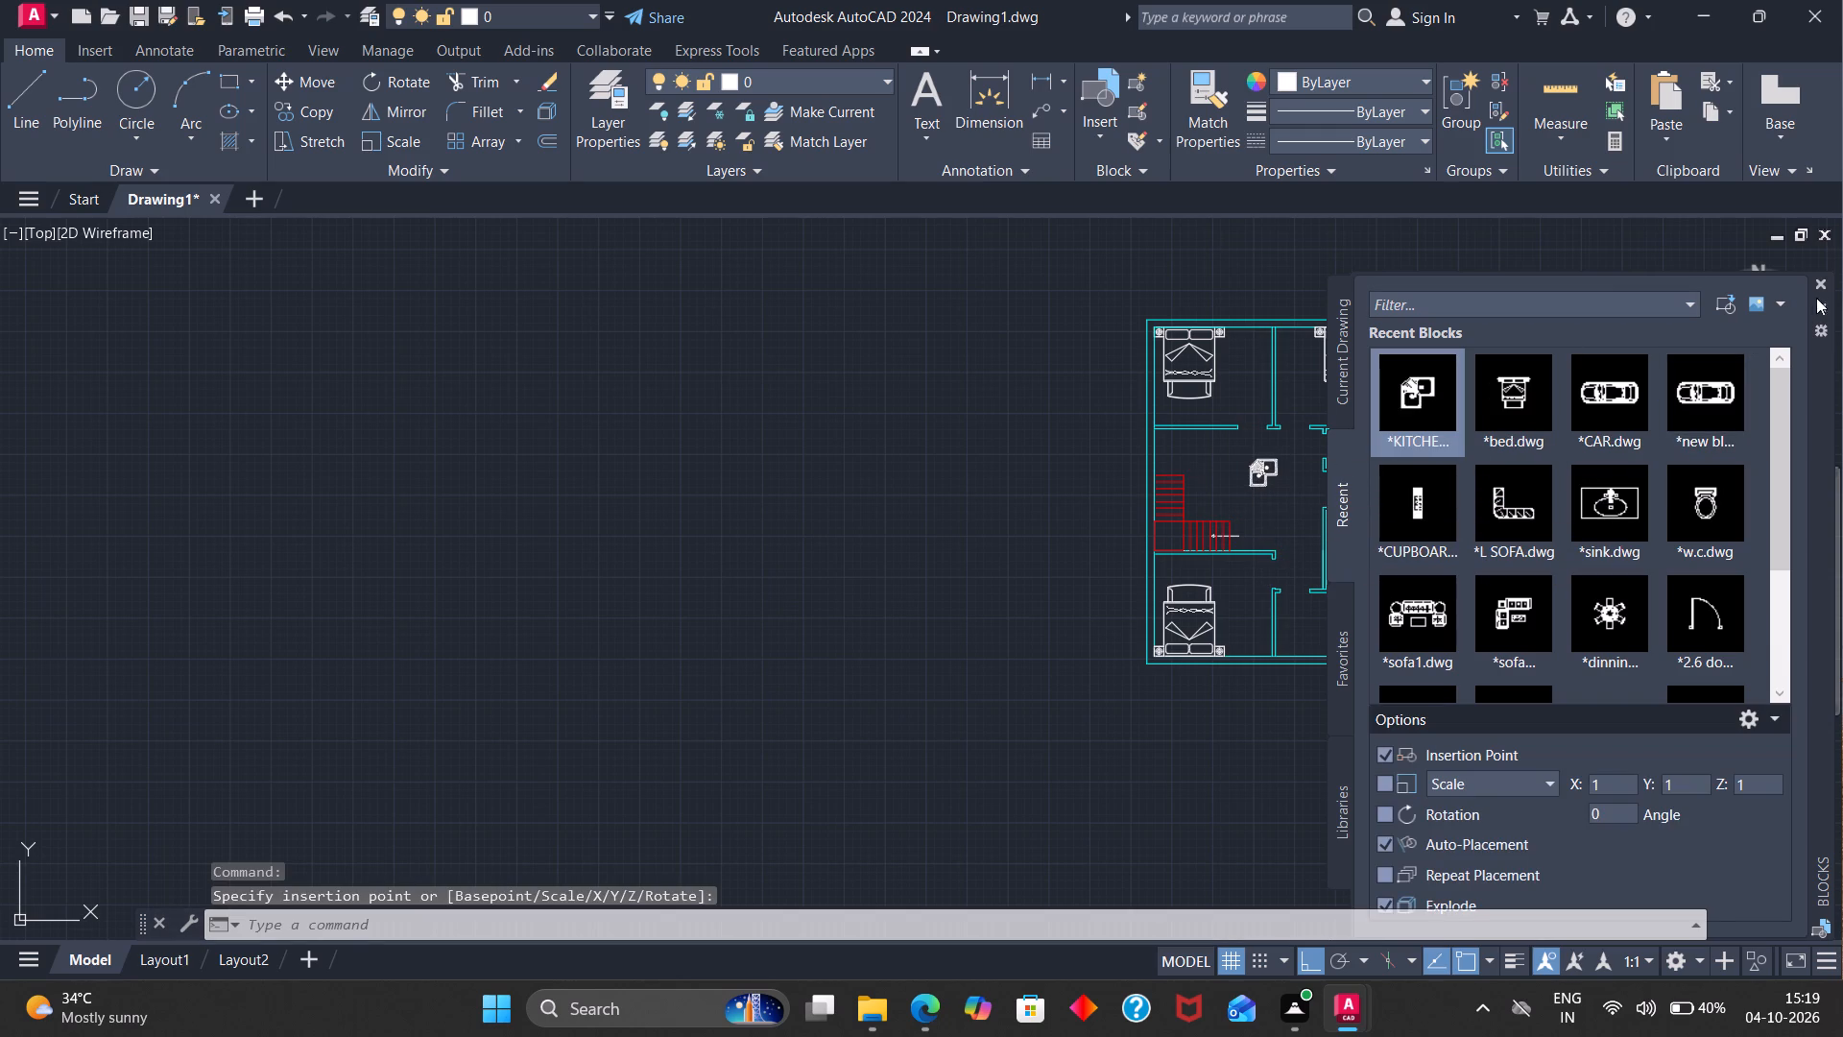
# Insert the w.c. block in the central hall, just below the kitchen block.
pyautogui.click(1700, 501)
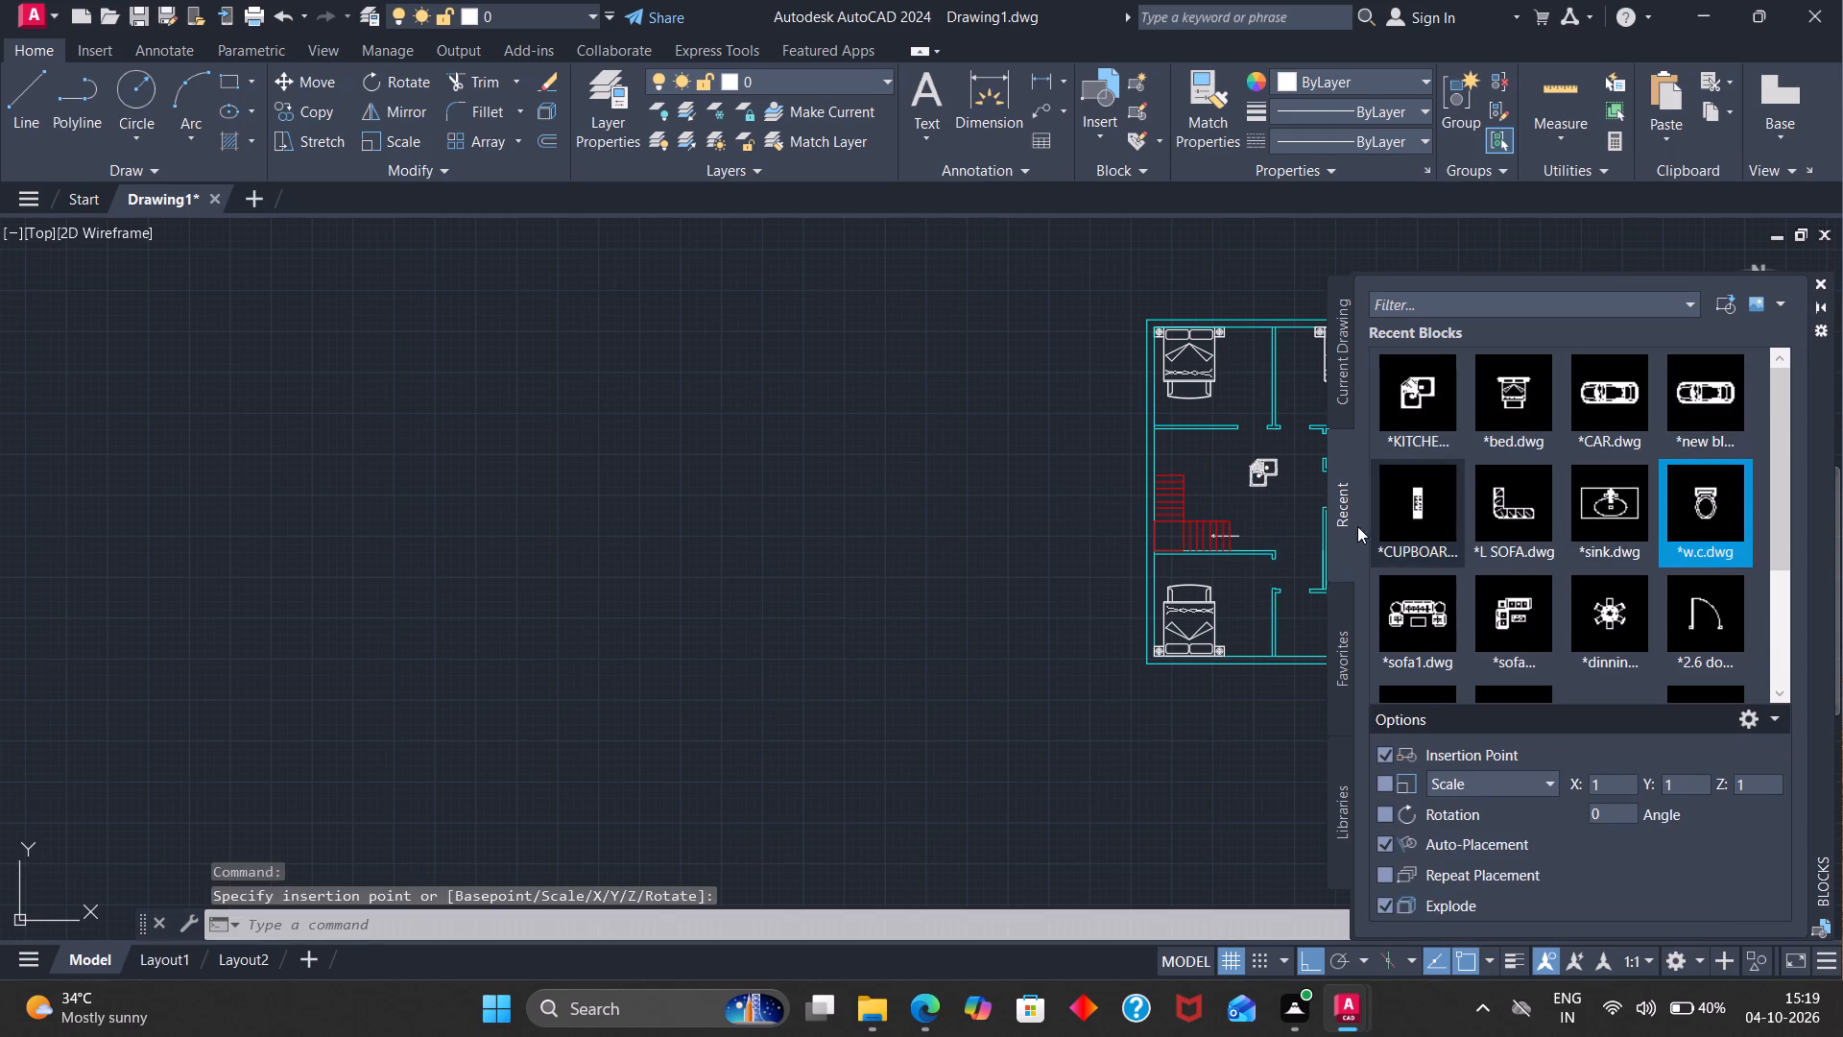
pyautogui.click(1267, 512)
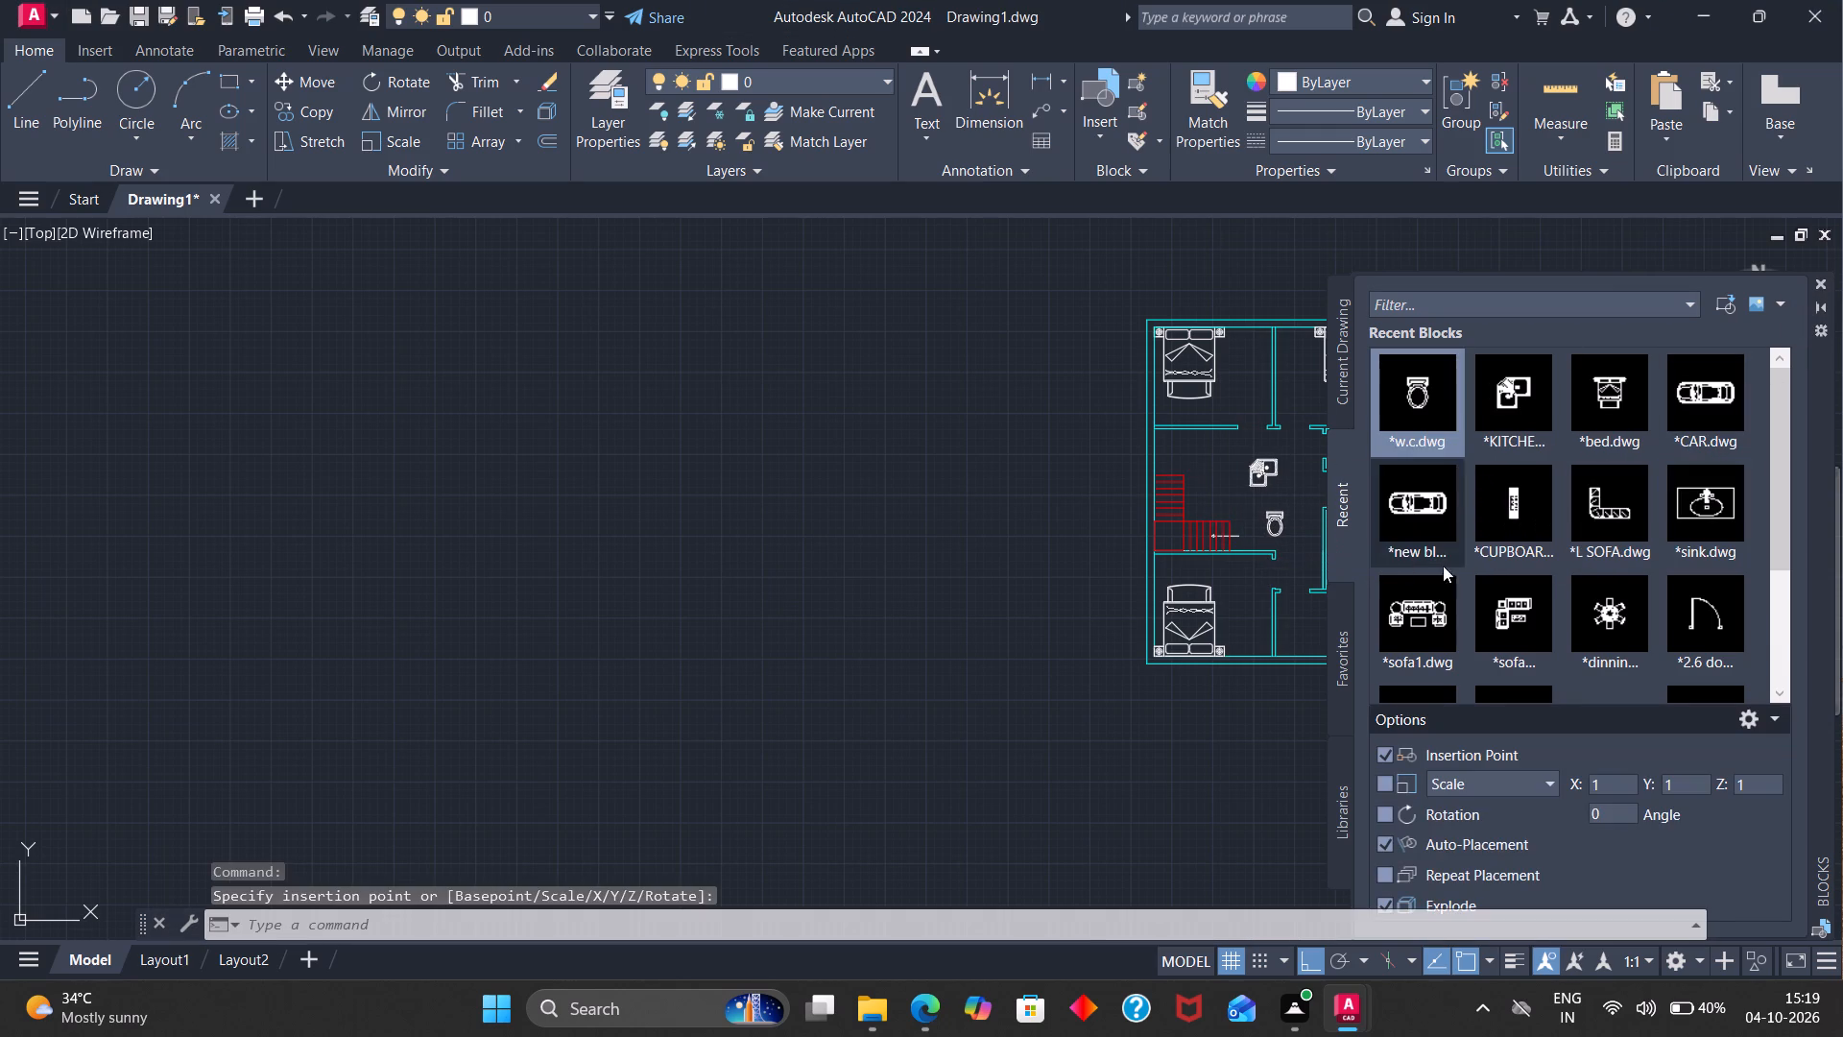
# Insert the dining table block below the w.c. block, over the wall between the two lower rooms.
pyautogui.click(1596, 605)
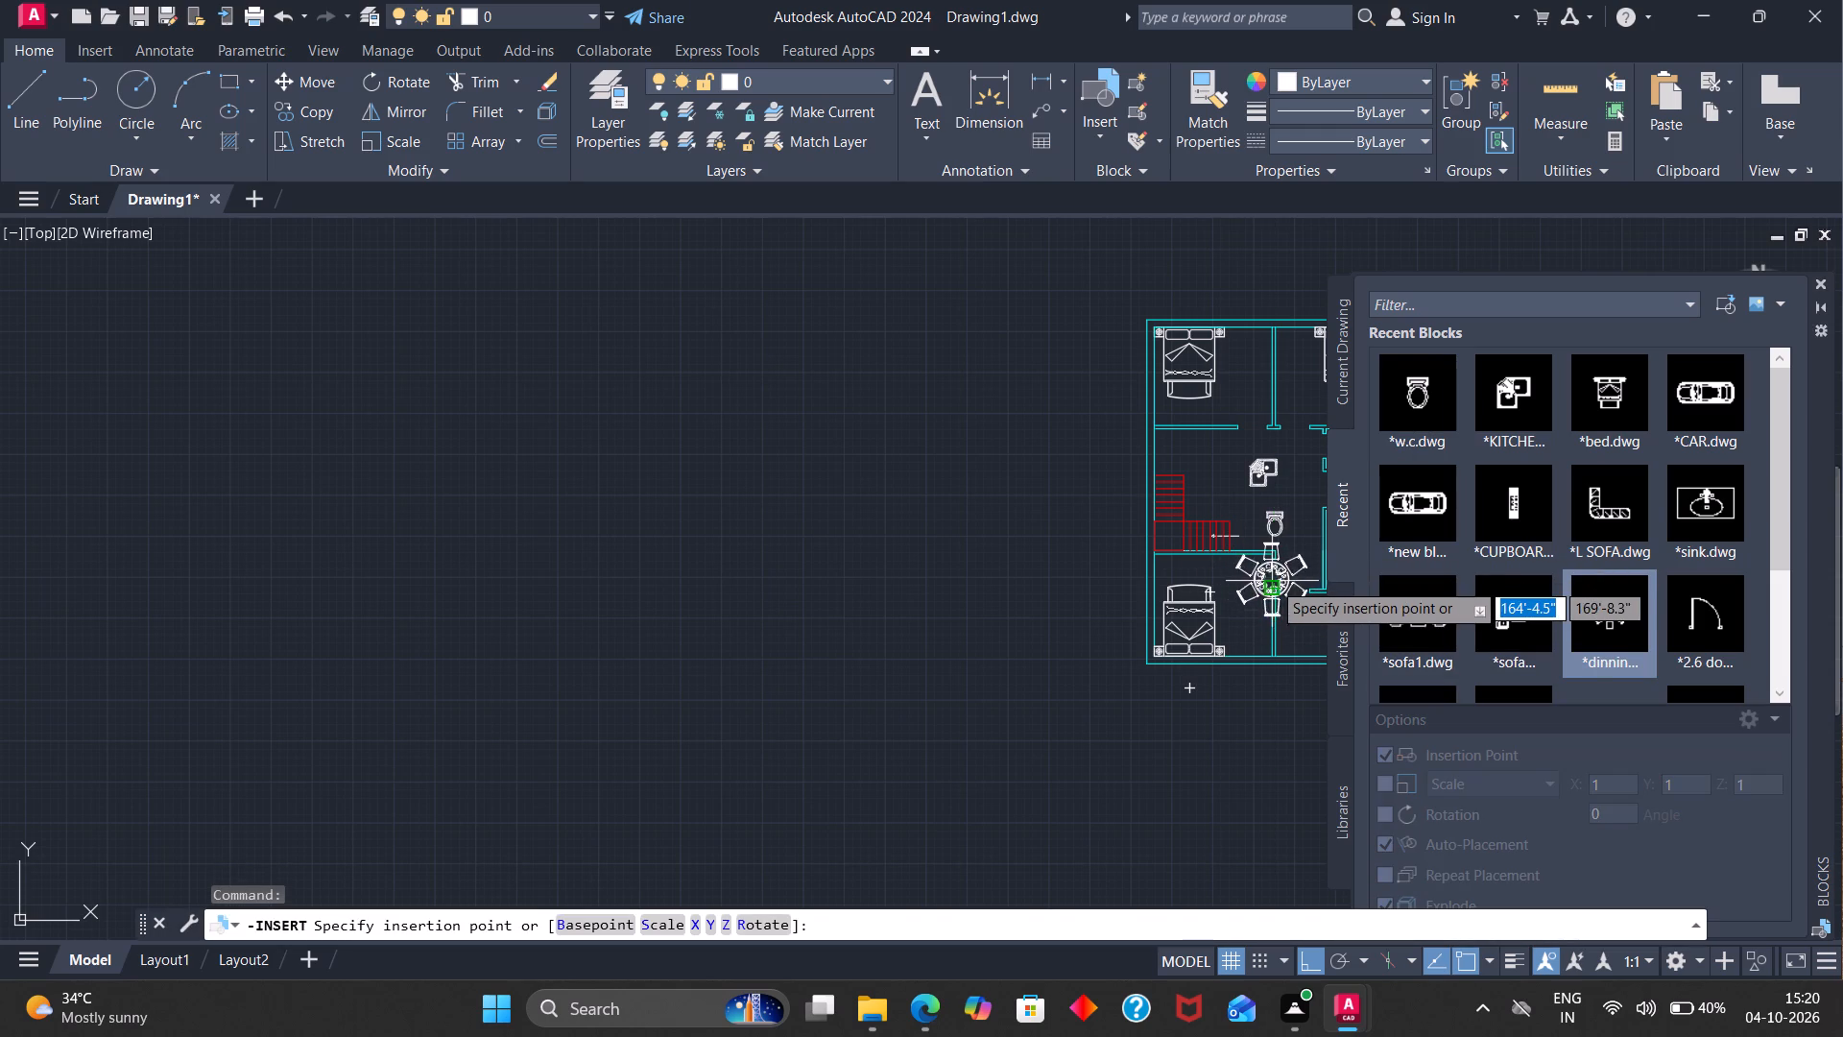
pyautogui.click(1271, 581)
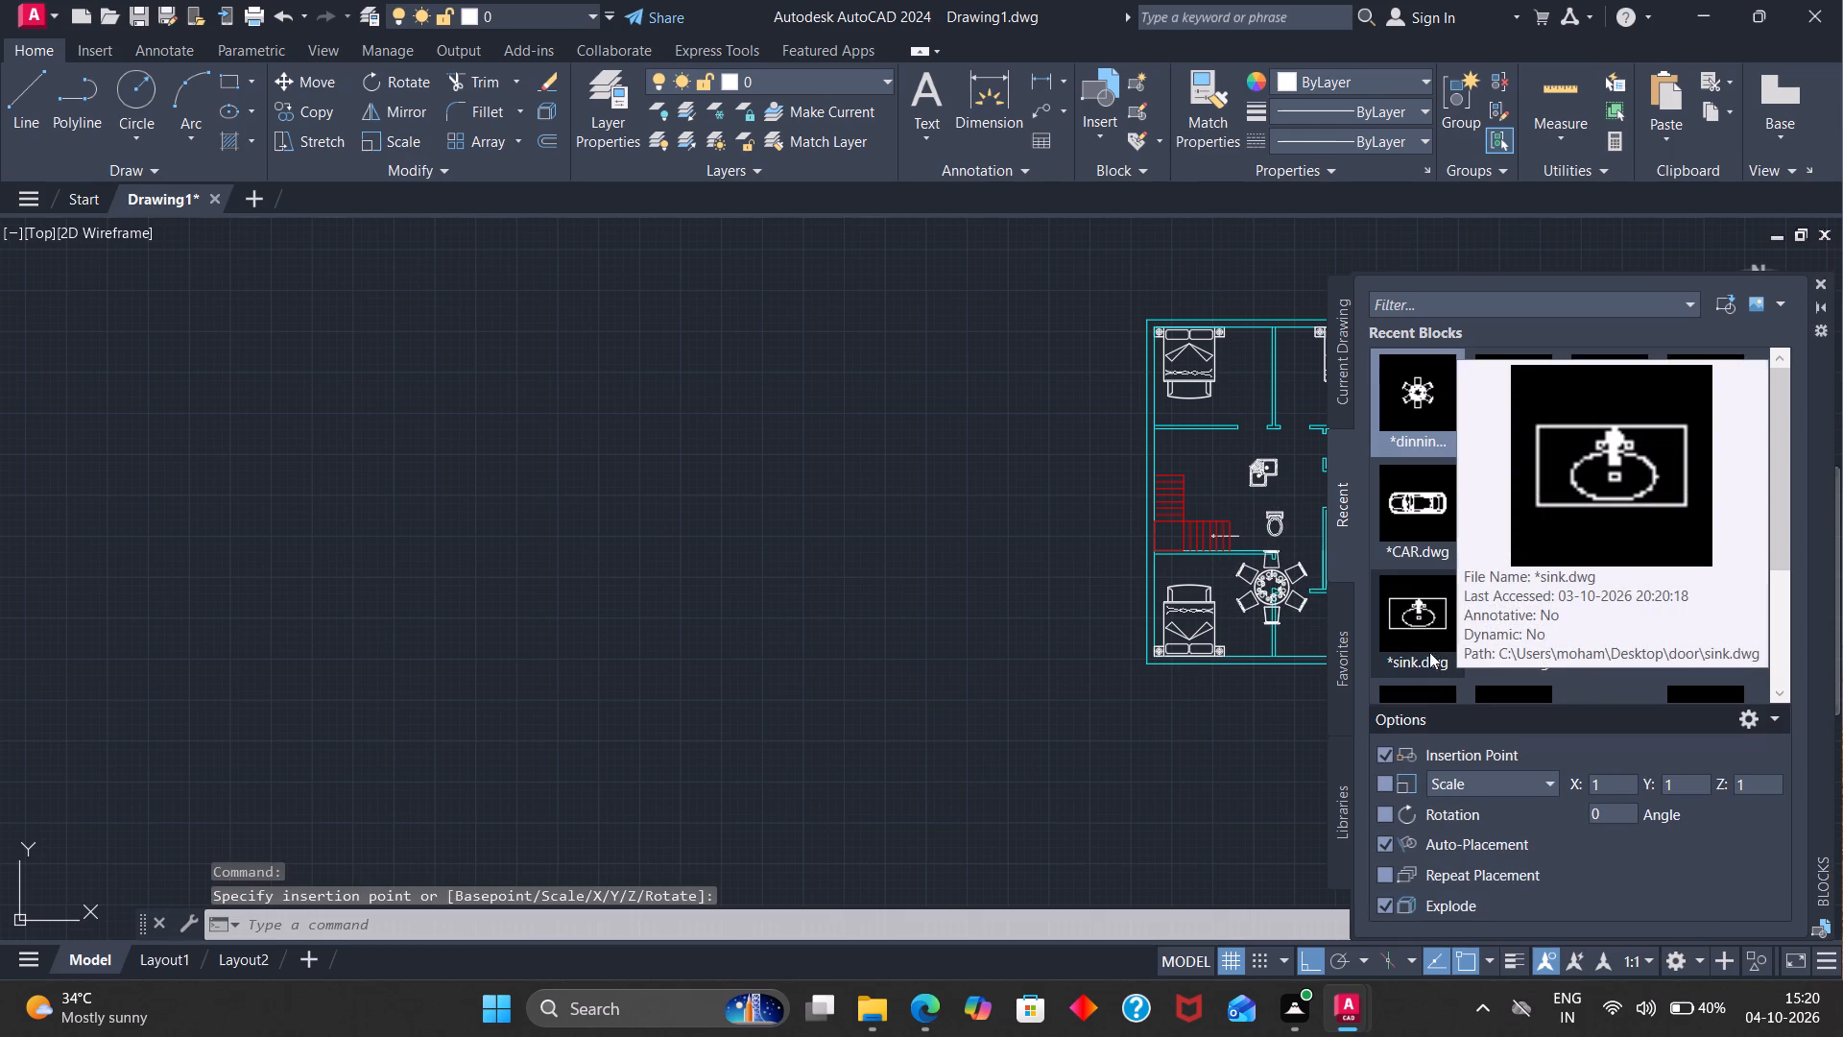
# Insert the sink block into the floor plan.
pyautogui.click(1424, 631)
pyautogui.click(1422, 628)
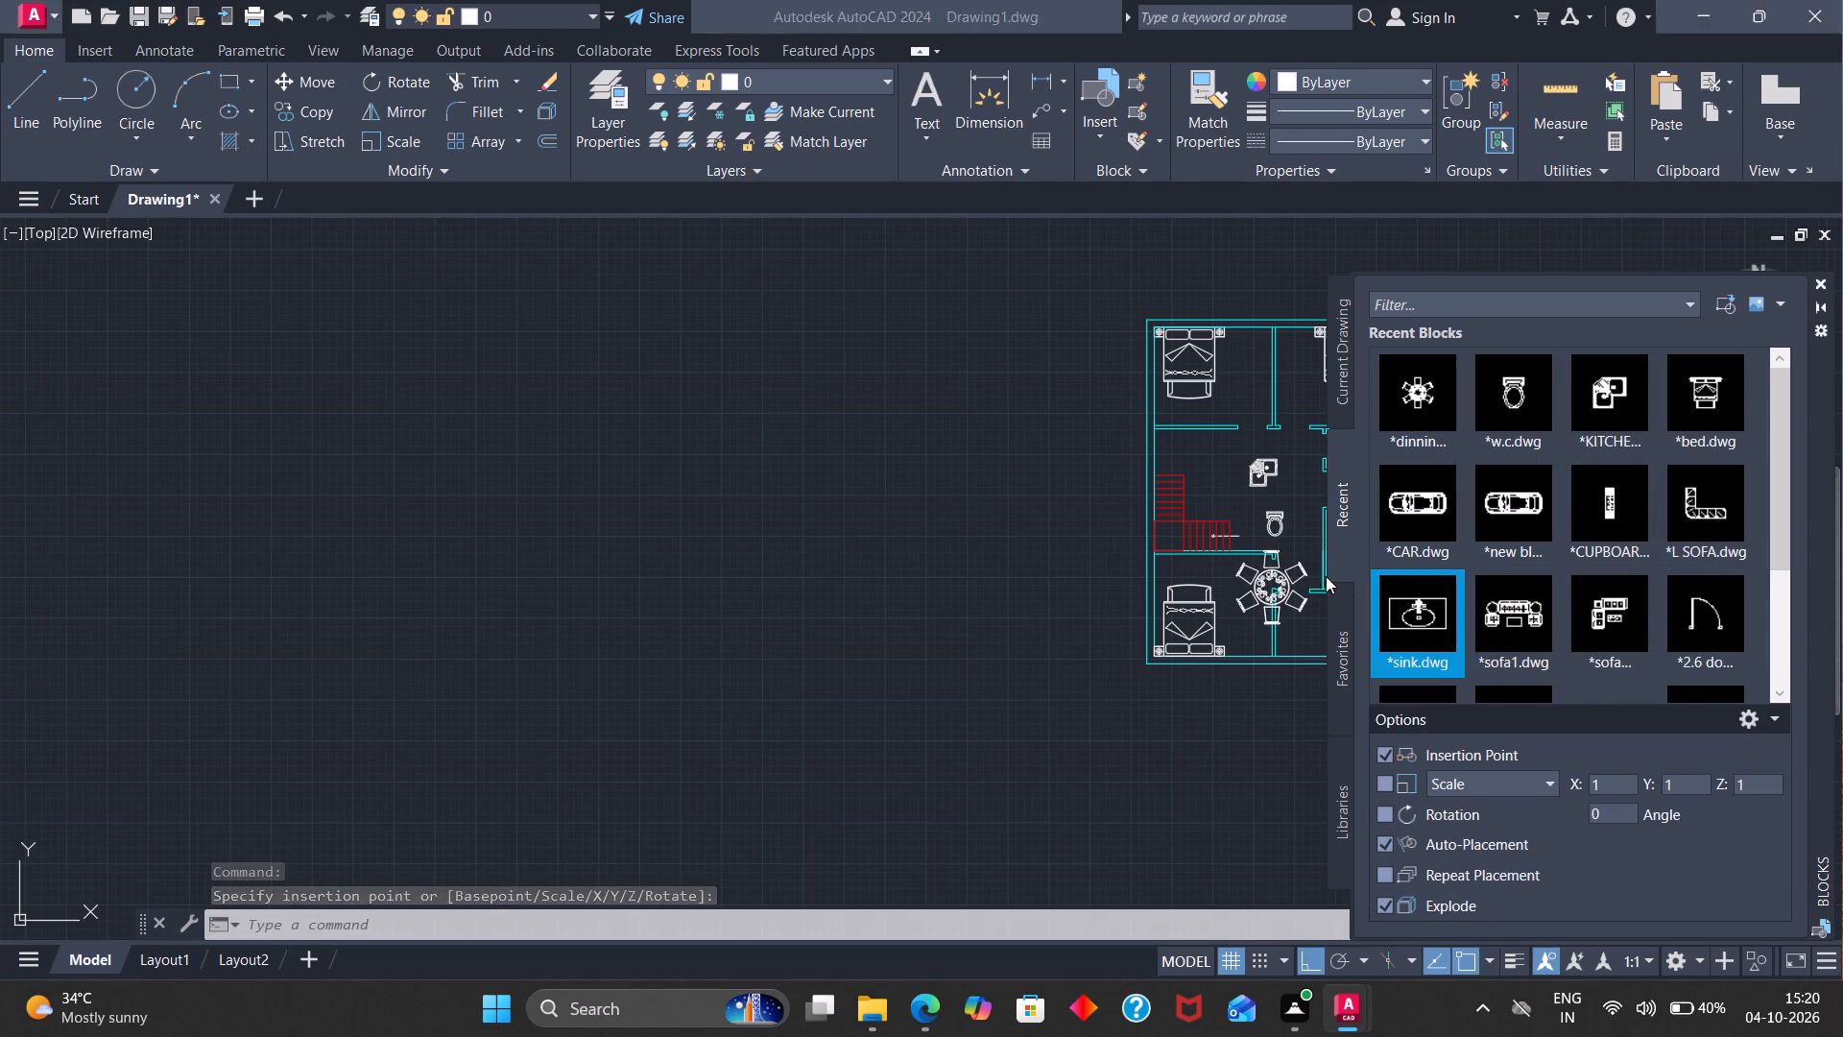
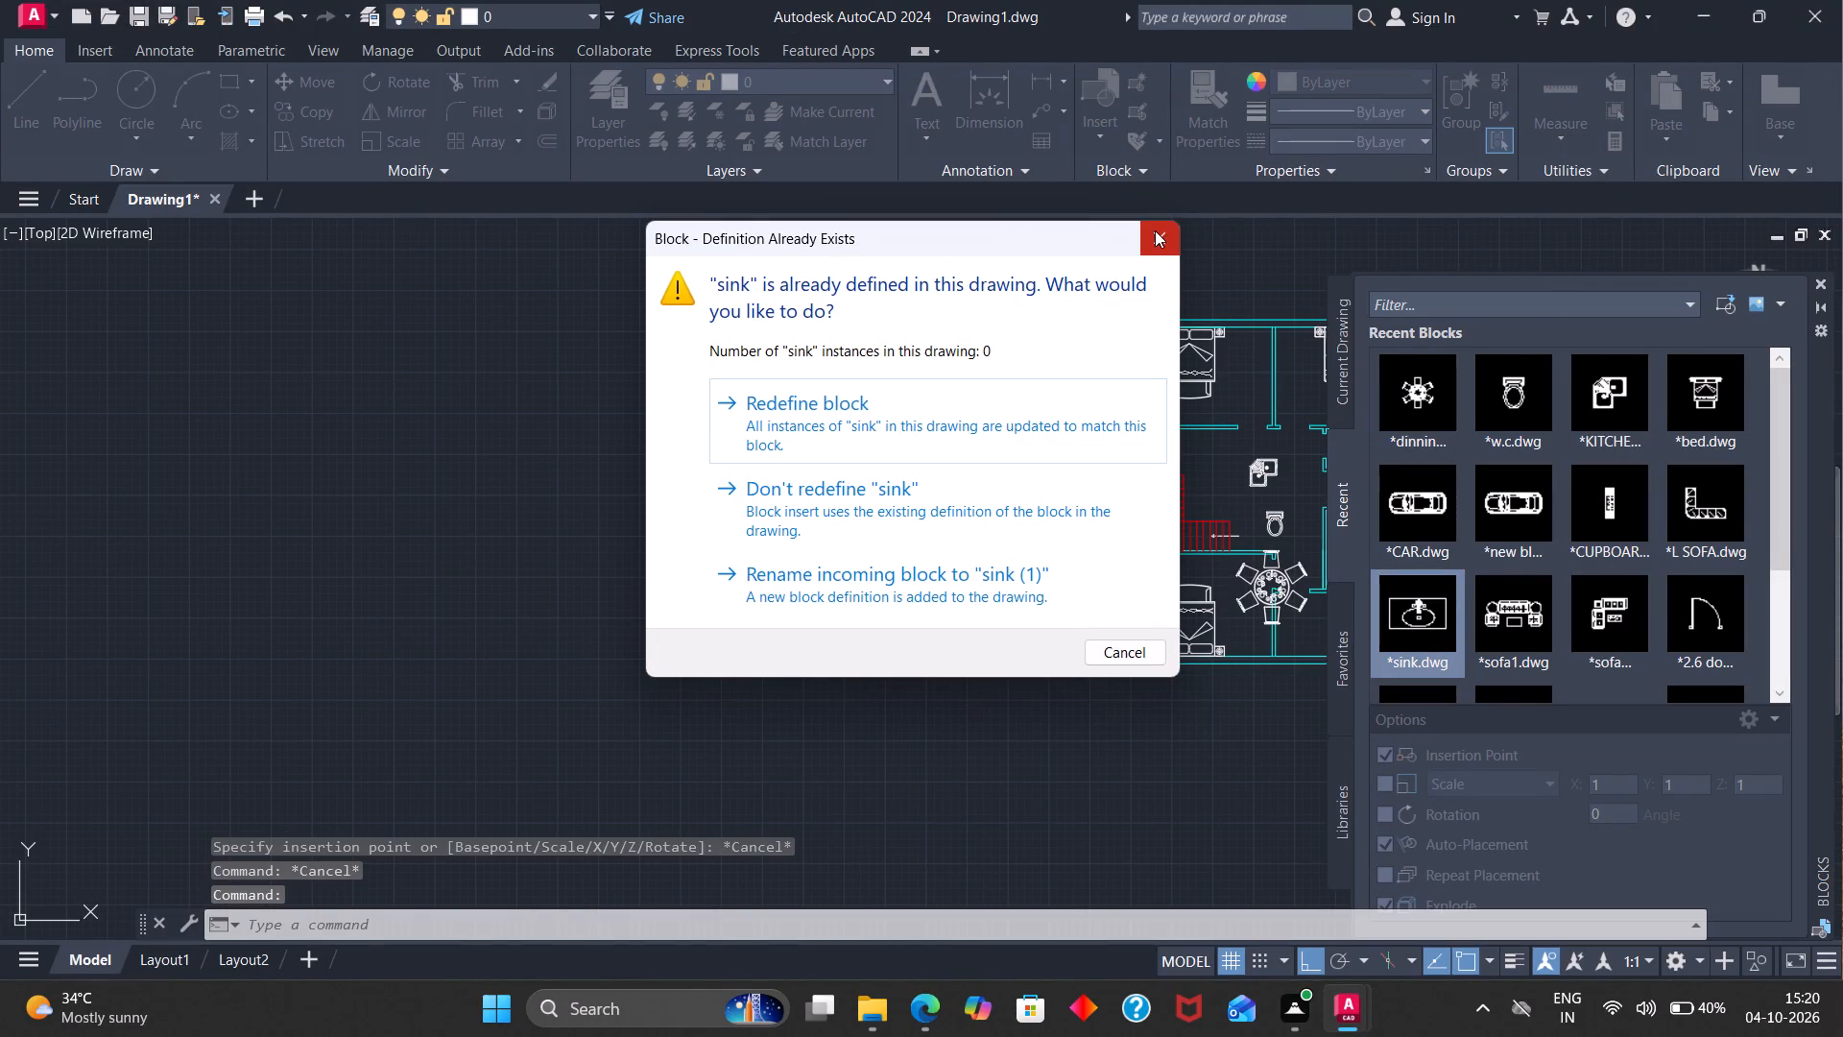
# Place the sink block using its existing definition, in the central hall between the staircase and the kitchen block.
pyautogui.click(932, 489)
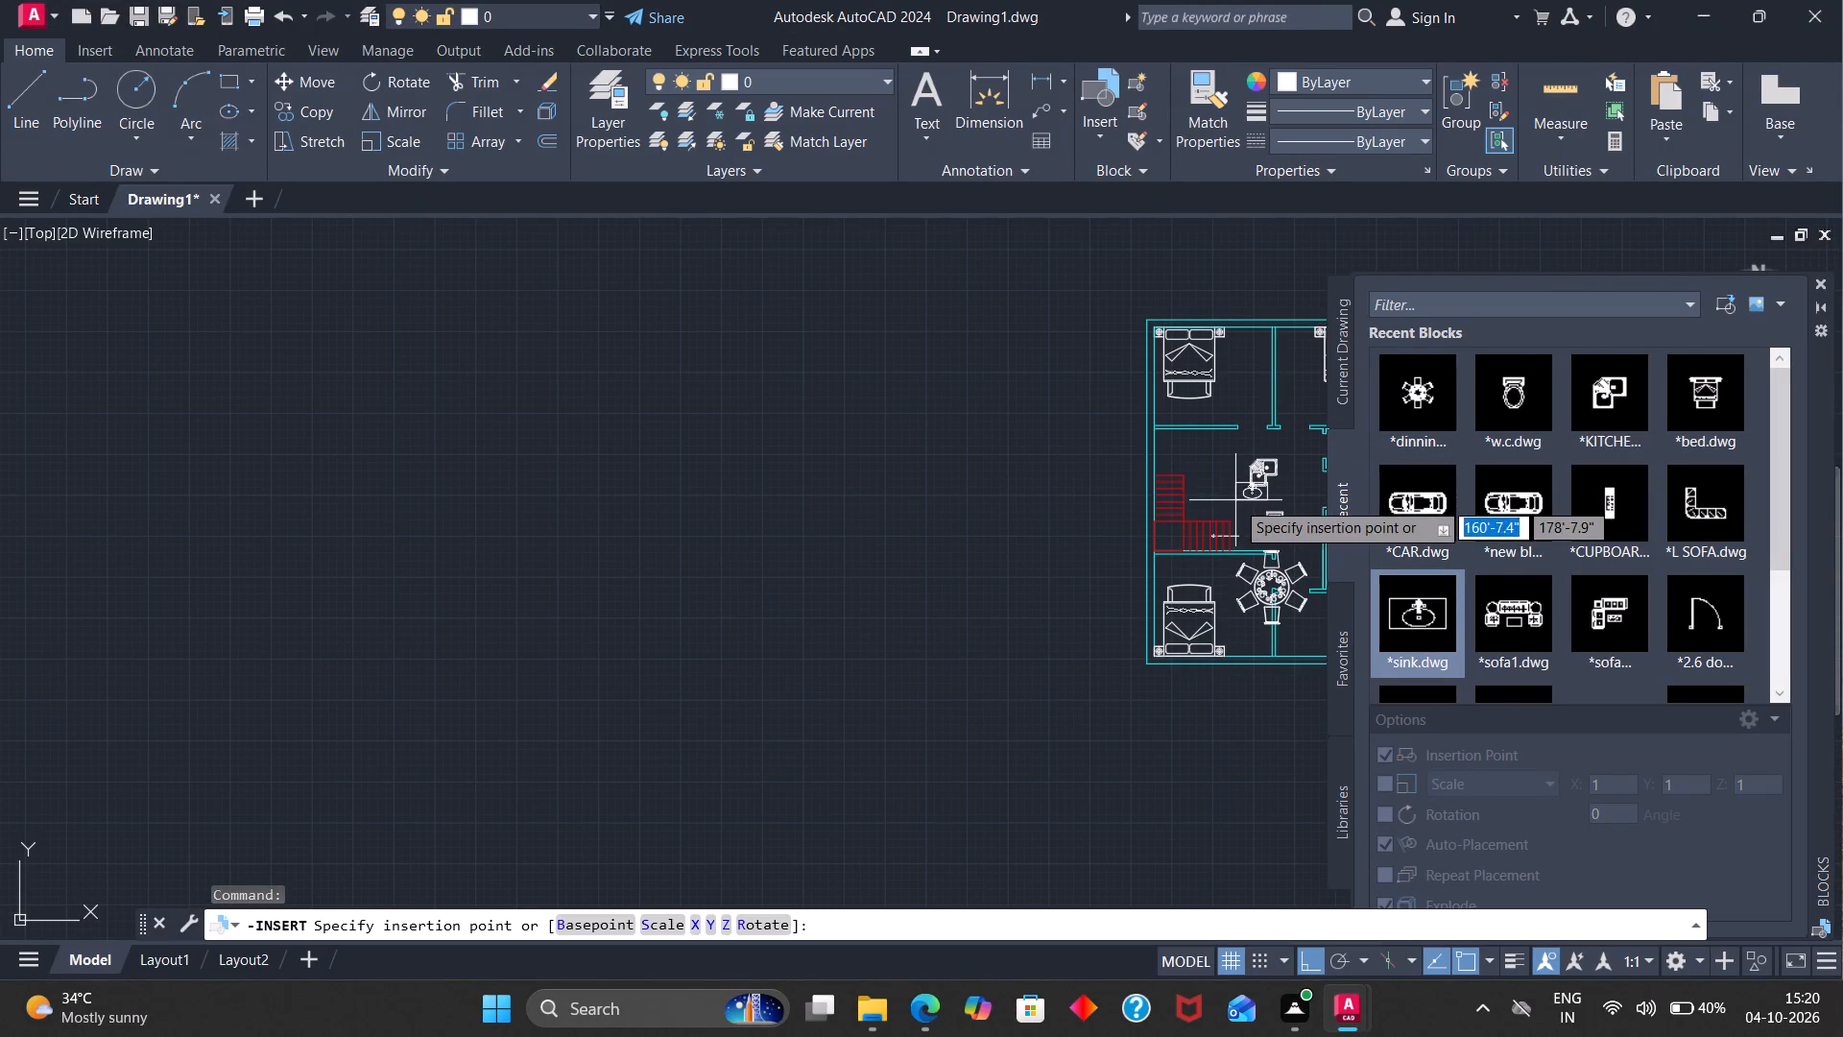
pyautogui.click(1202, 499)
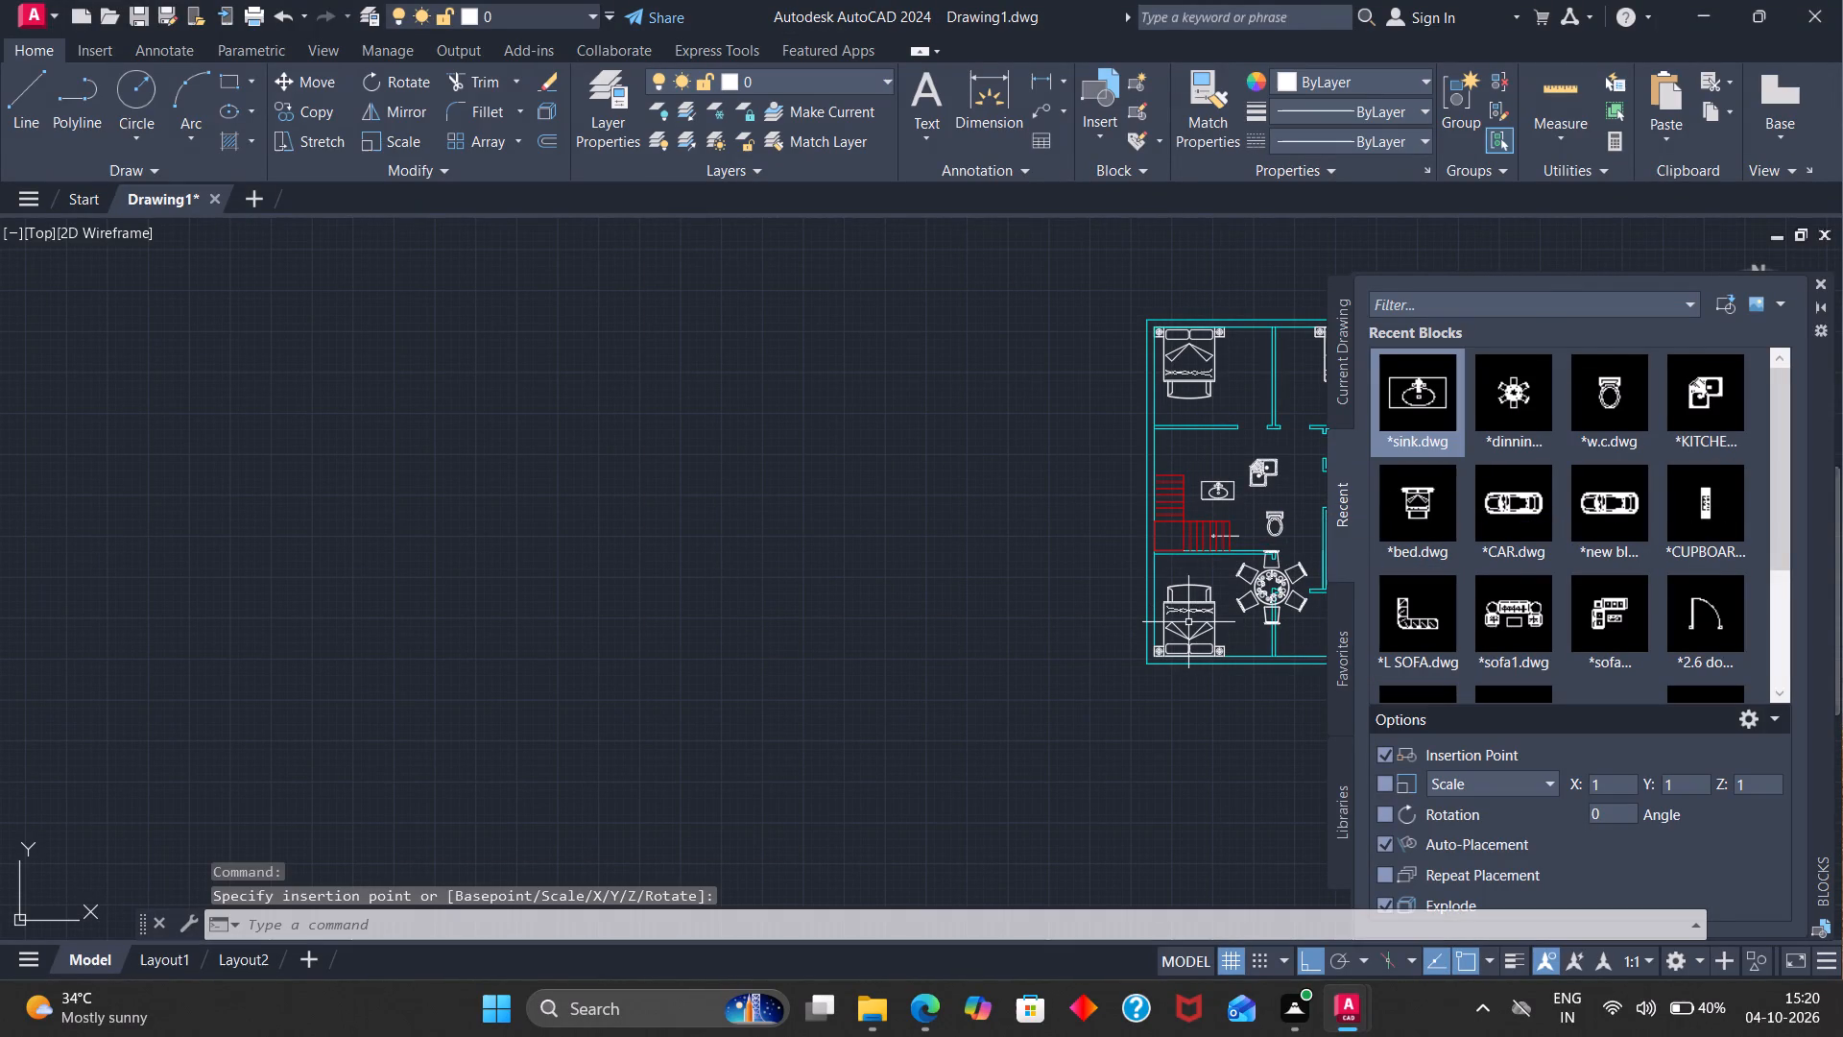
pyautogui.click(1819, 281)
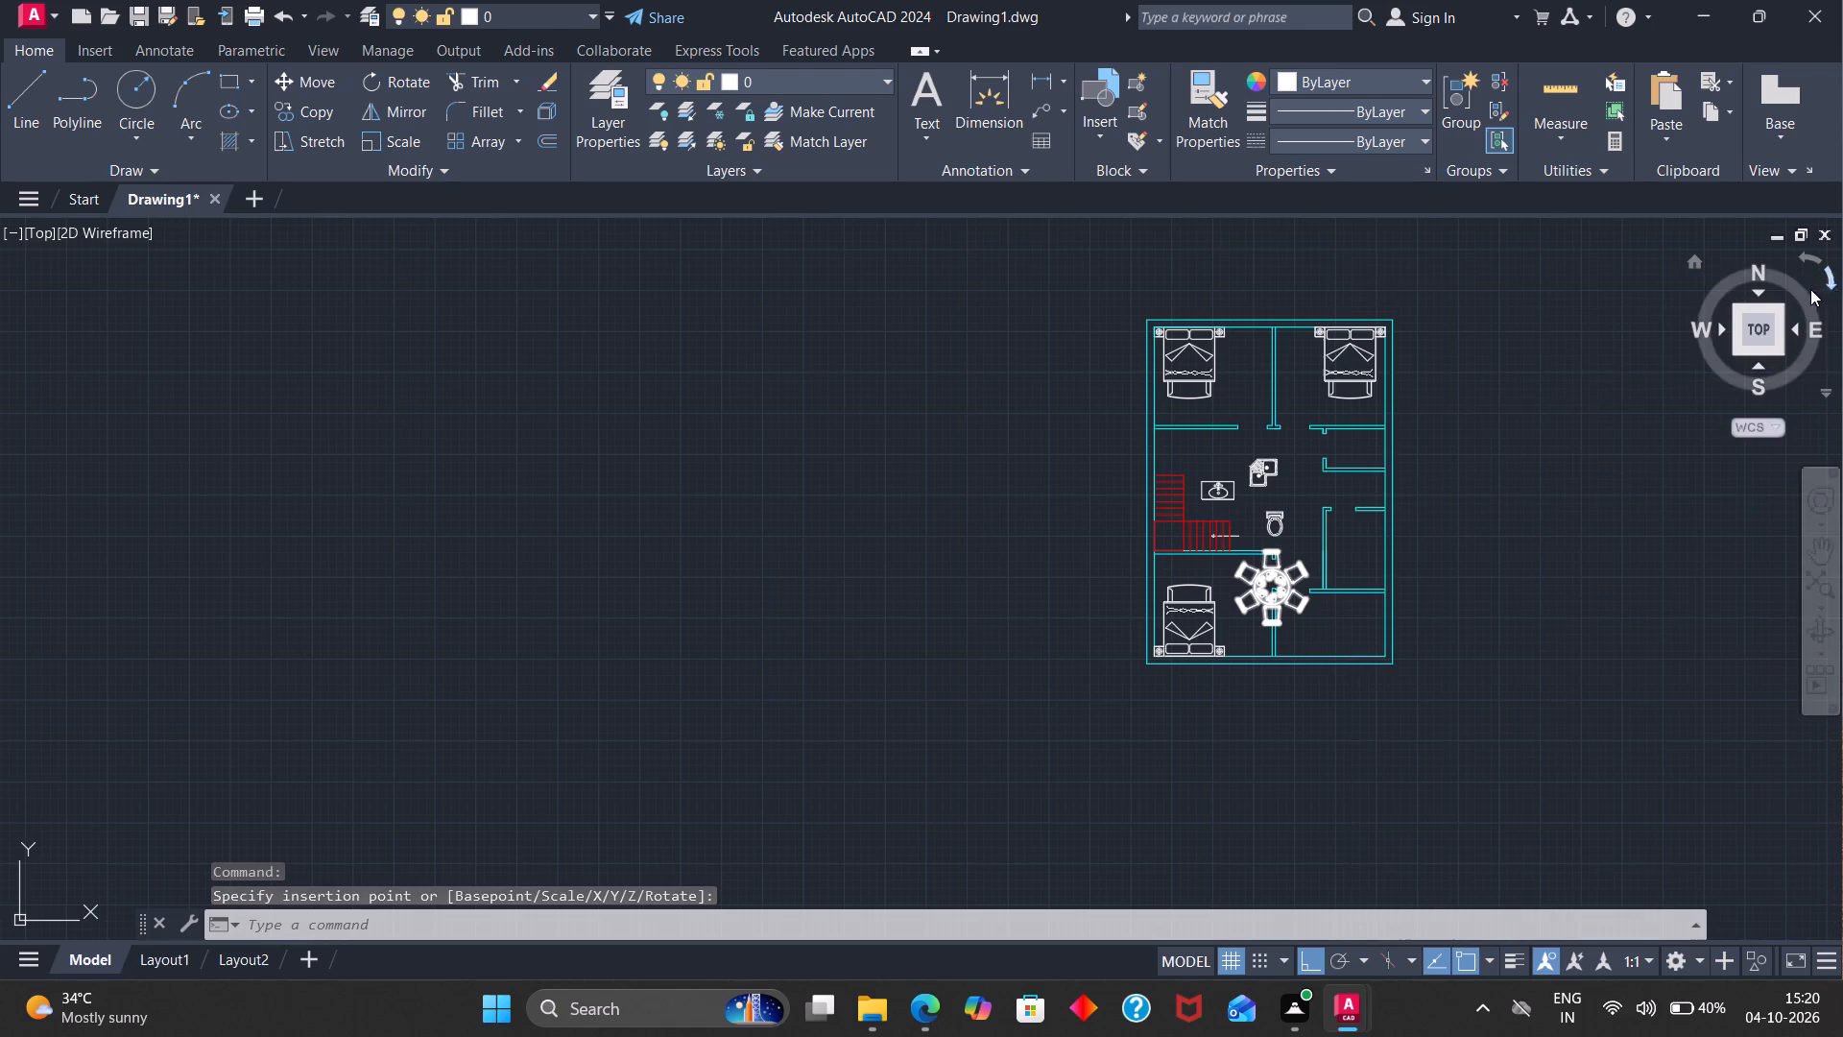
# Rotate the w.c. block to 270° so its tank faces the right outer wall.
pyautogui.scroll(2, 1301, 471)
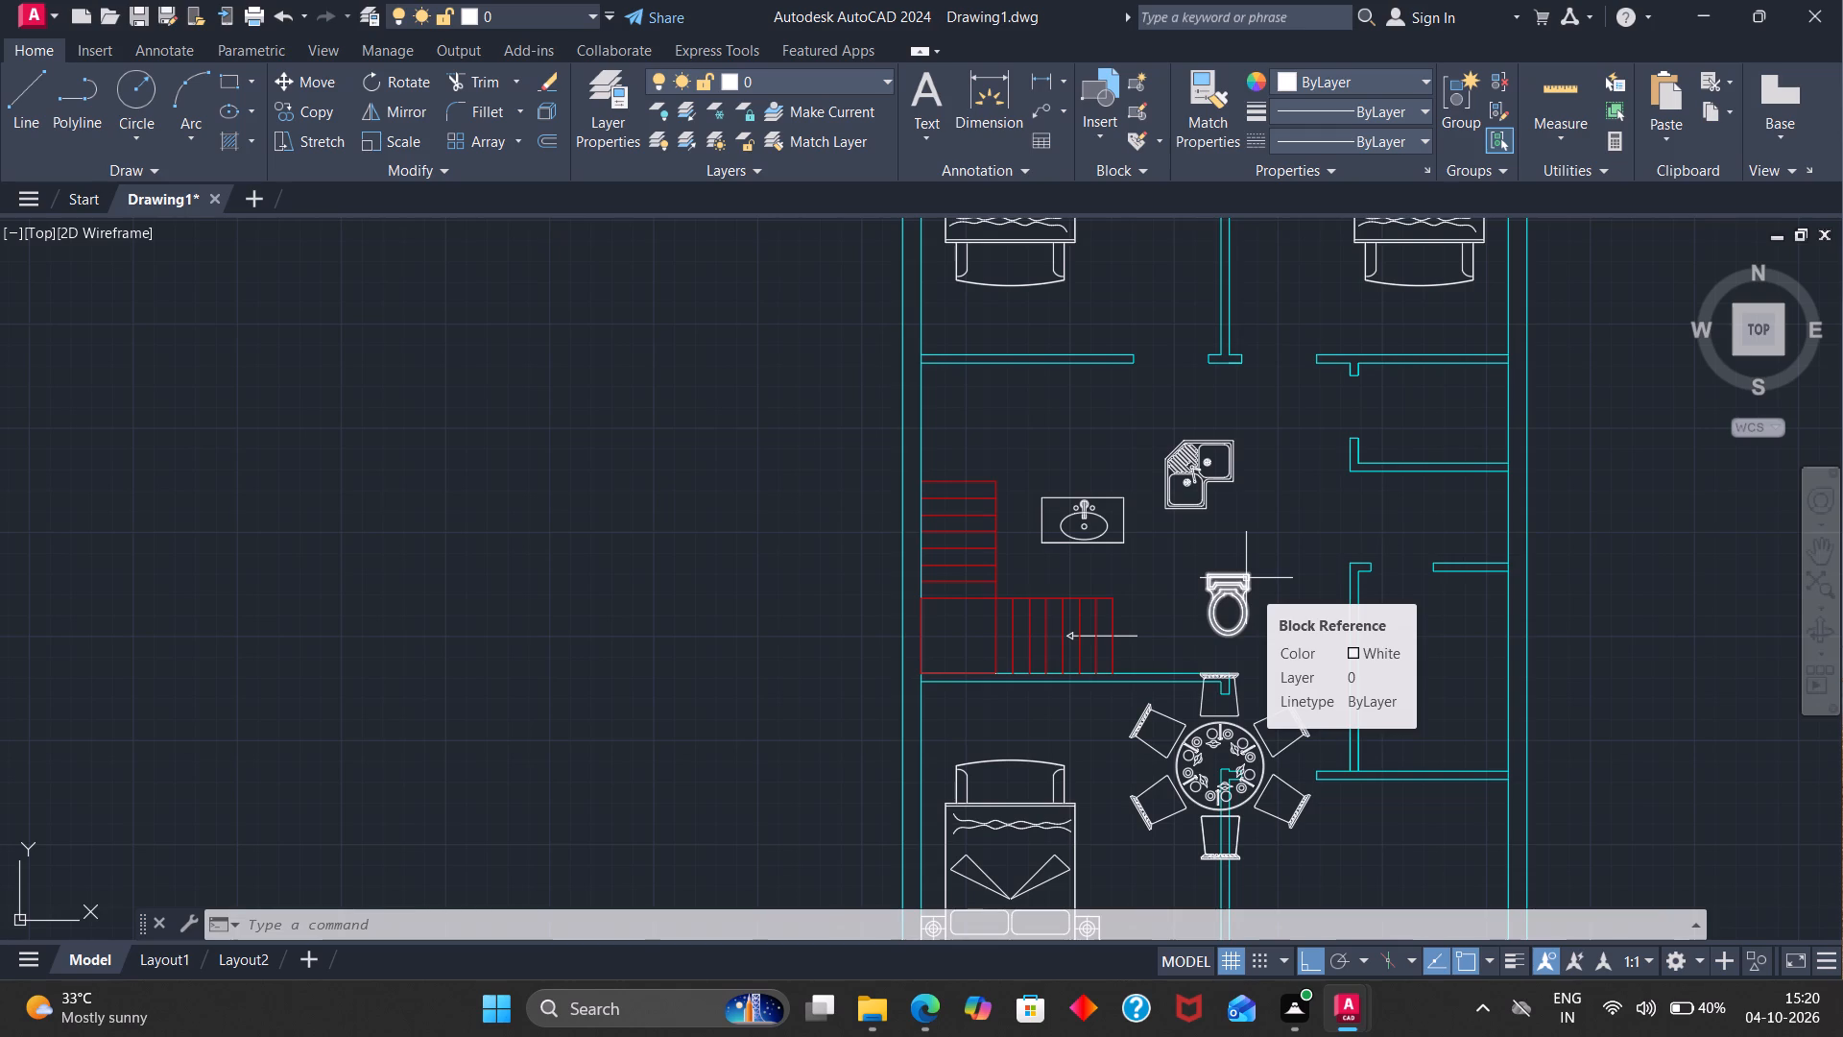
pyautogui.write('ro')
pyautogui.press('Return')
pyautogui.click(1277, 586)
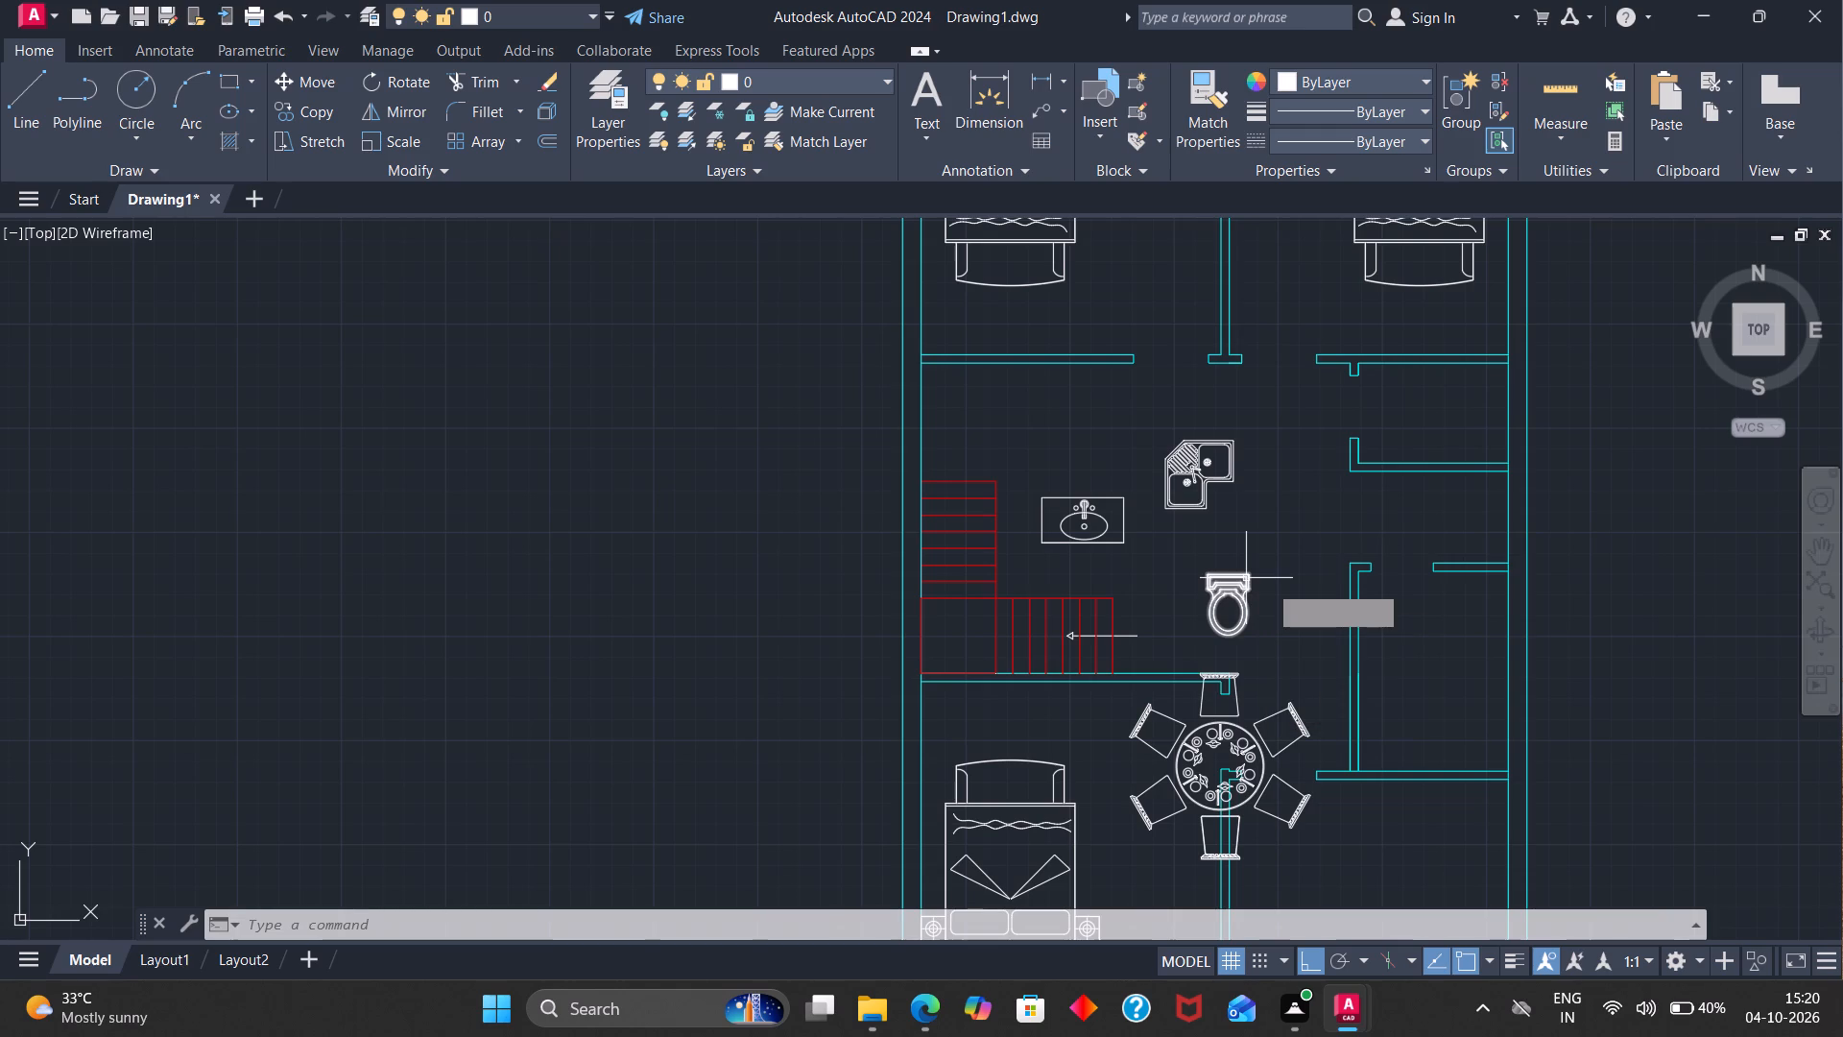
pyautogui.click(1239, 592)
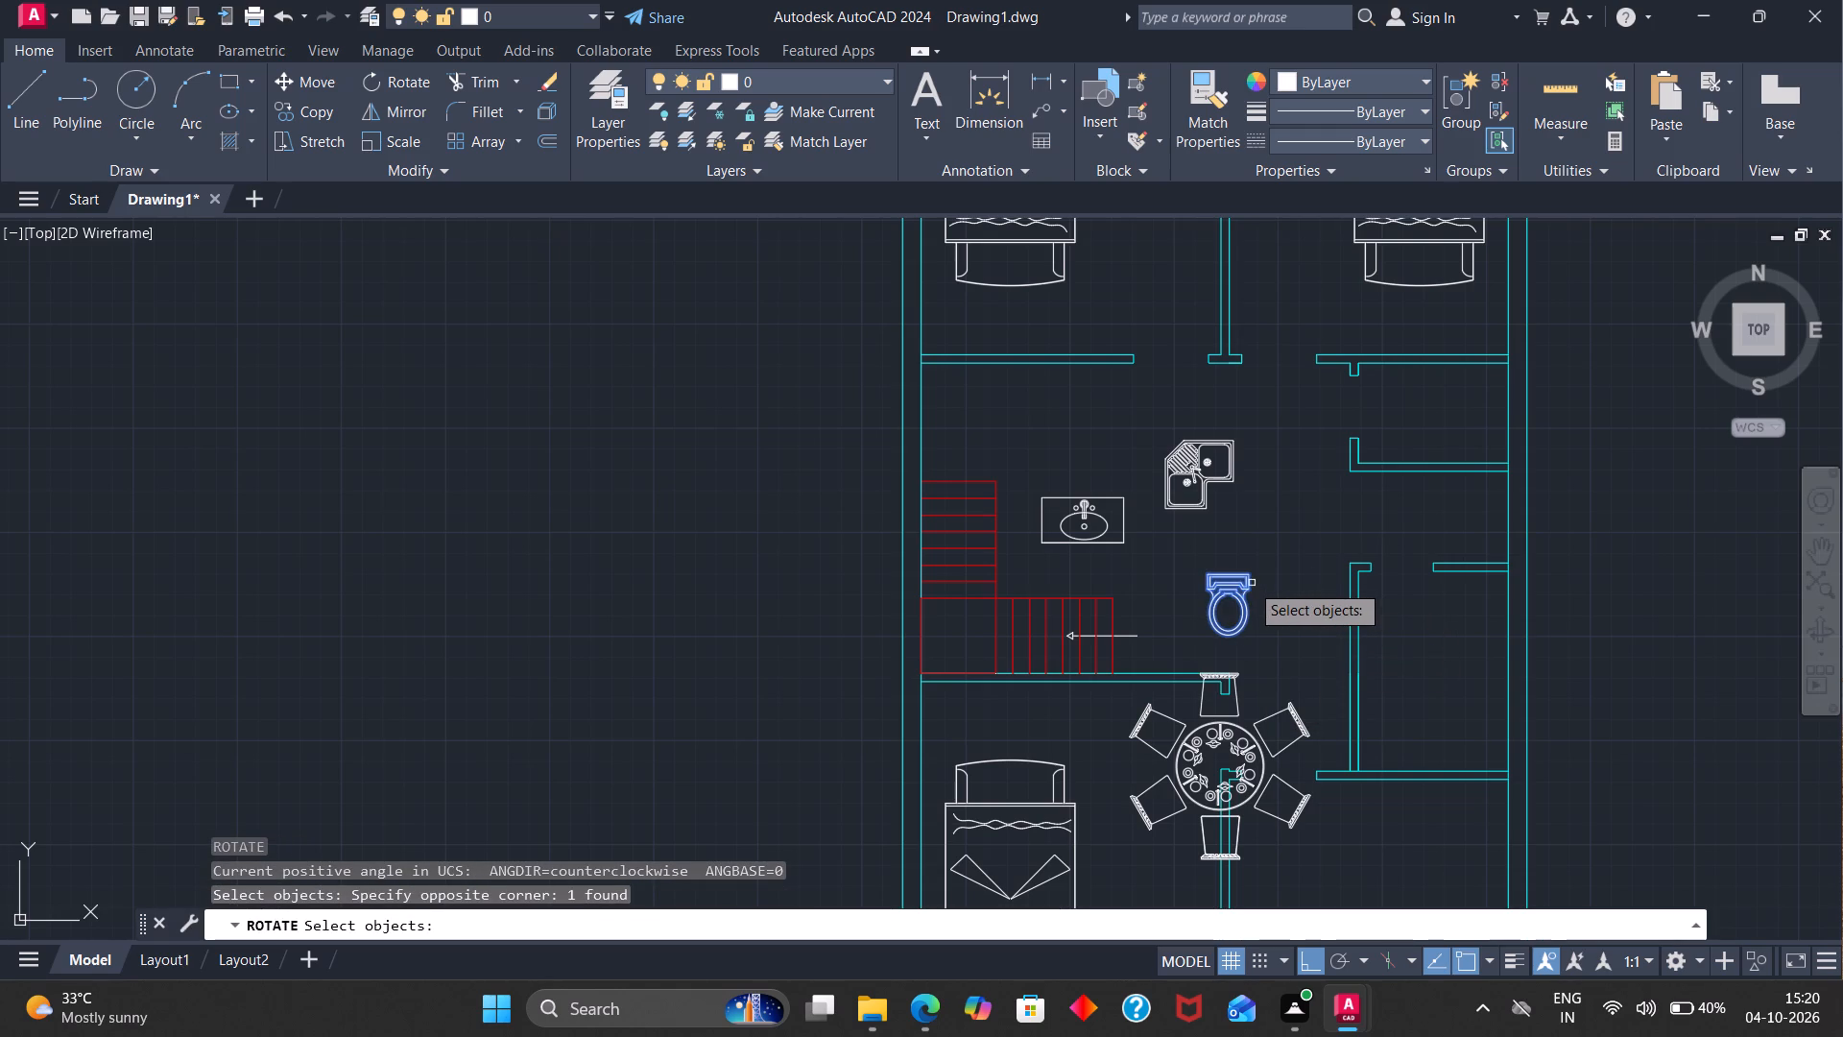
pyautogui.press('Return')
pyautogui.click(1272, 576)
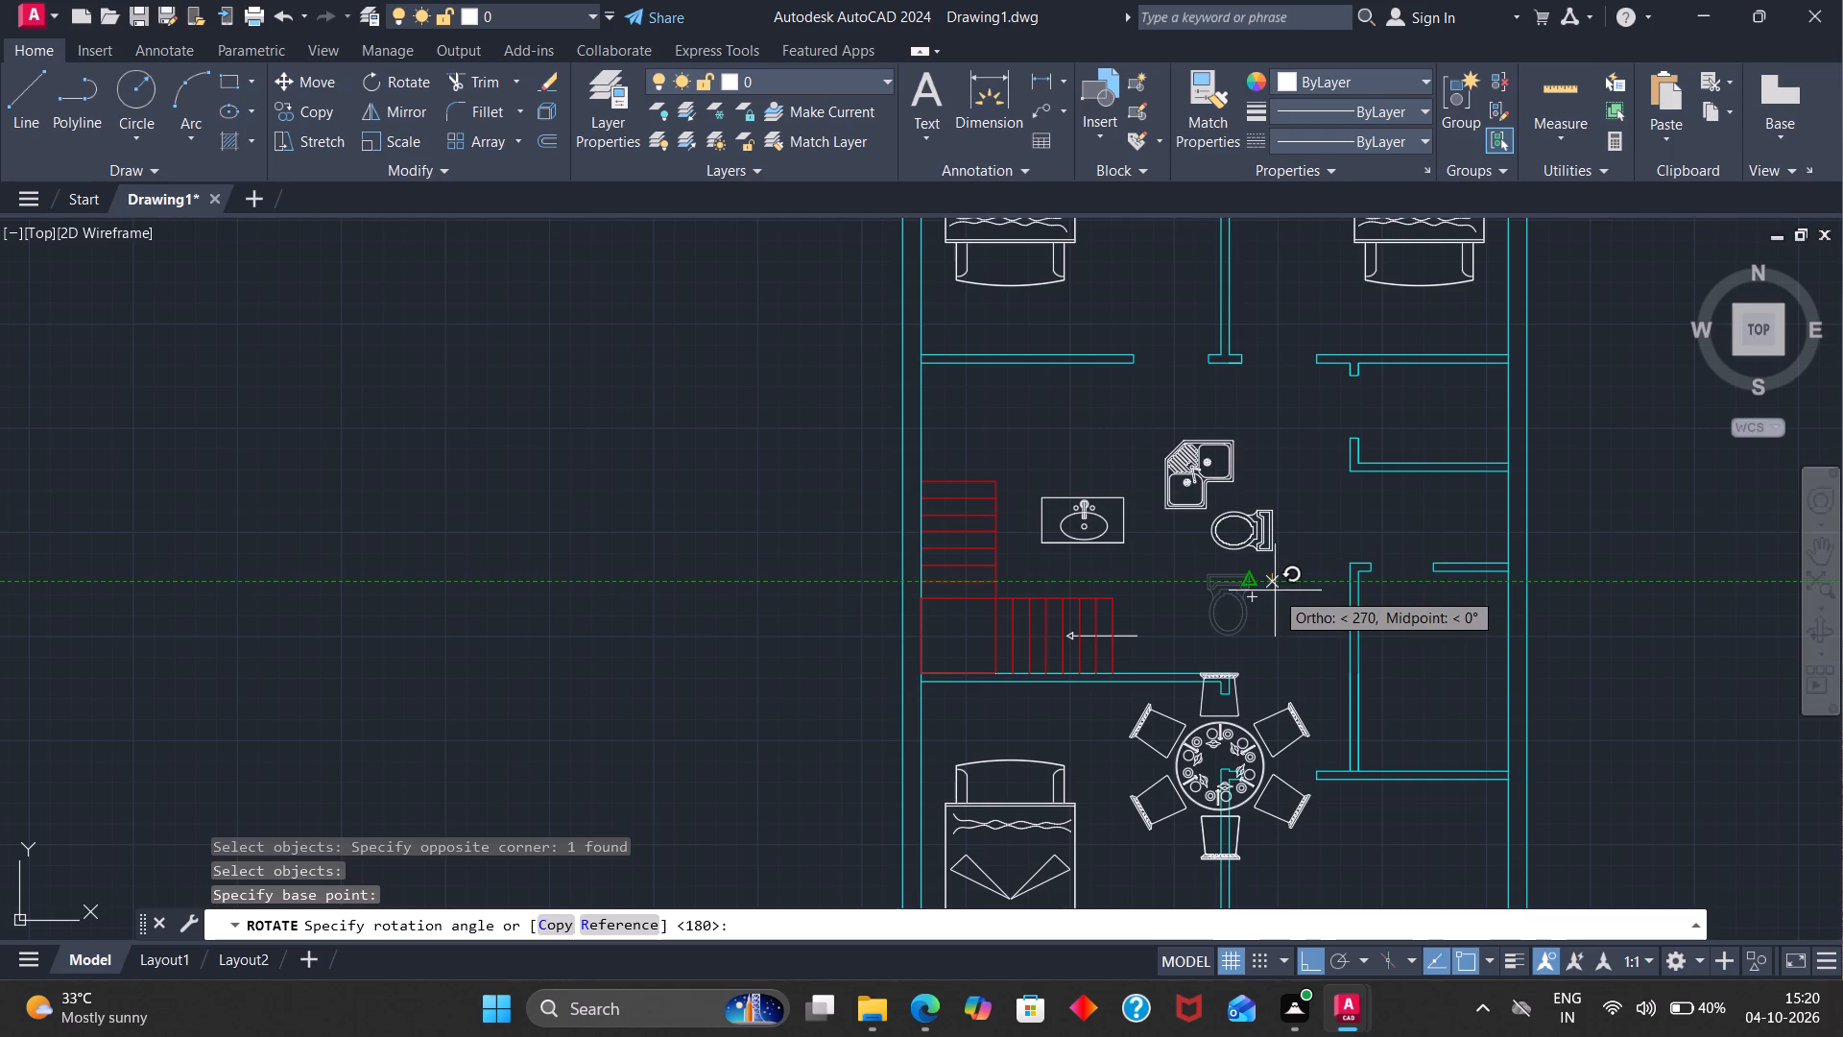
pyautogui.click(1269, 591)
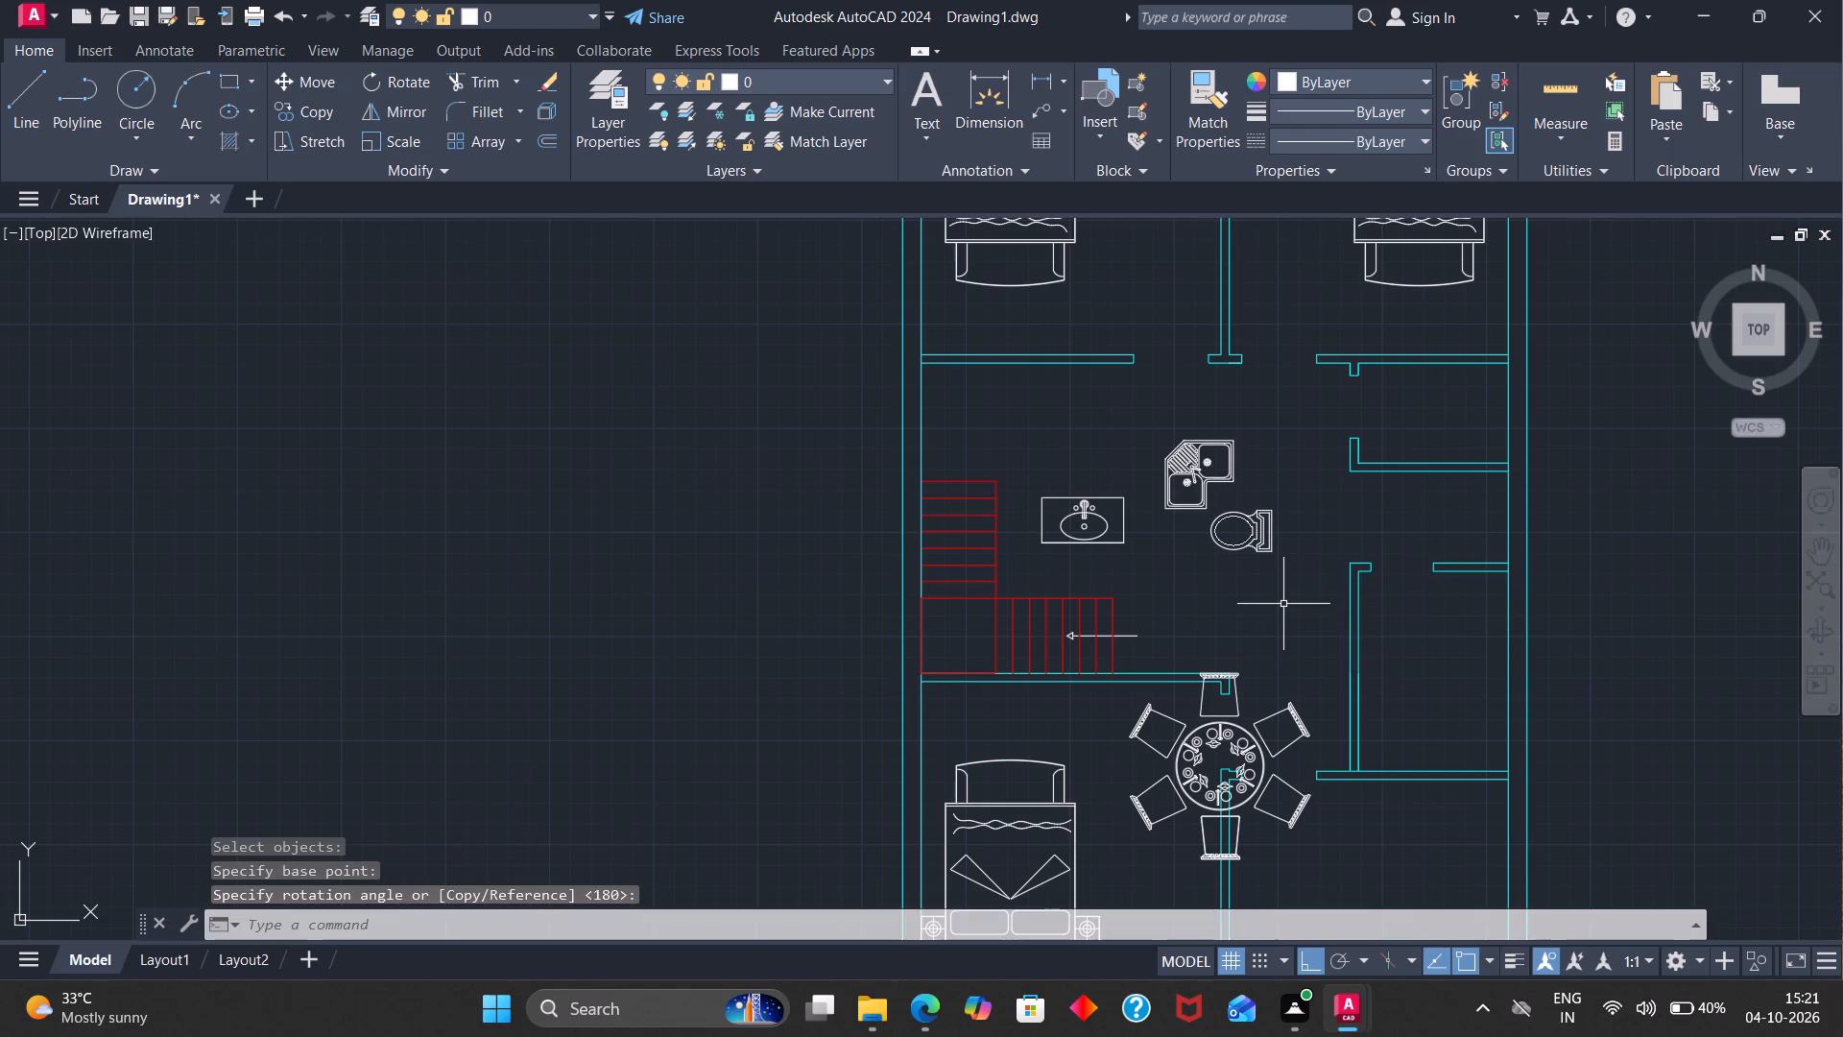
# Move the w.c. block into the small upper-right toilet room, with its tank against the inner face of the outer wall.
pyautogui.press('m')
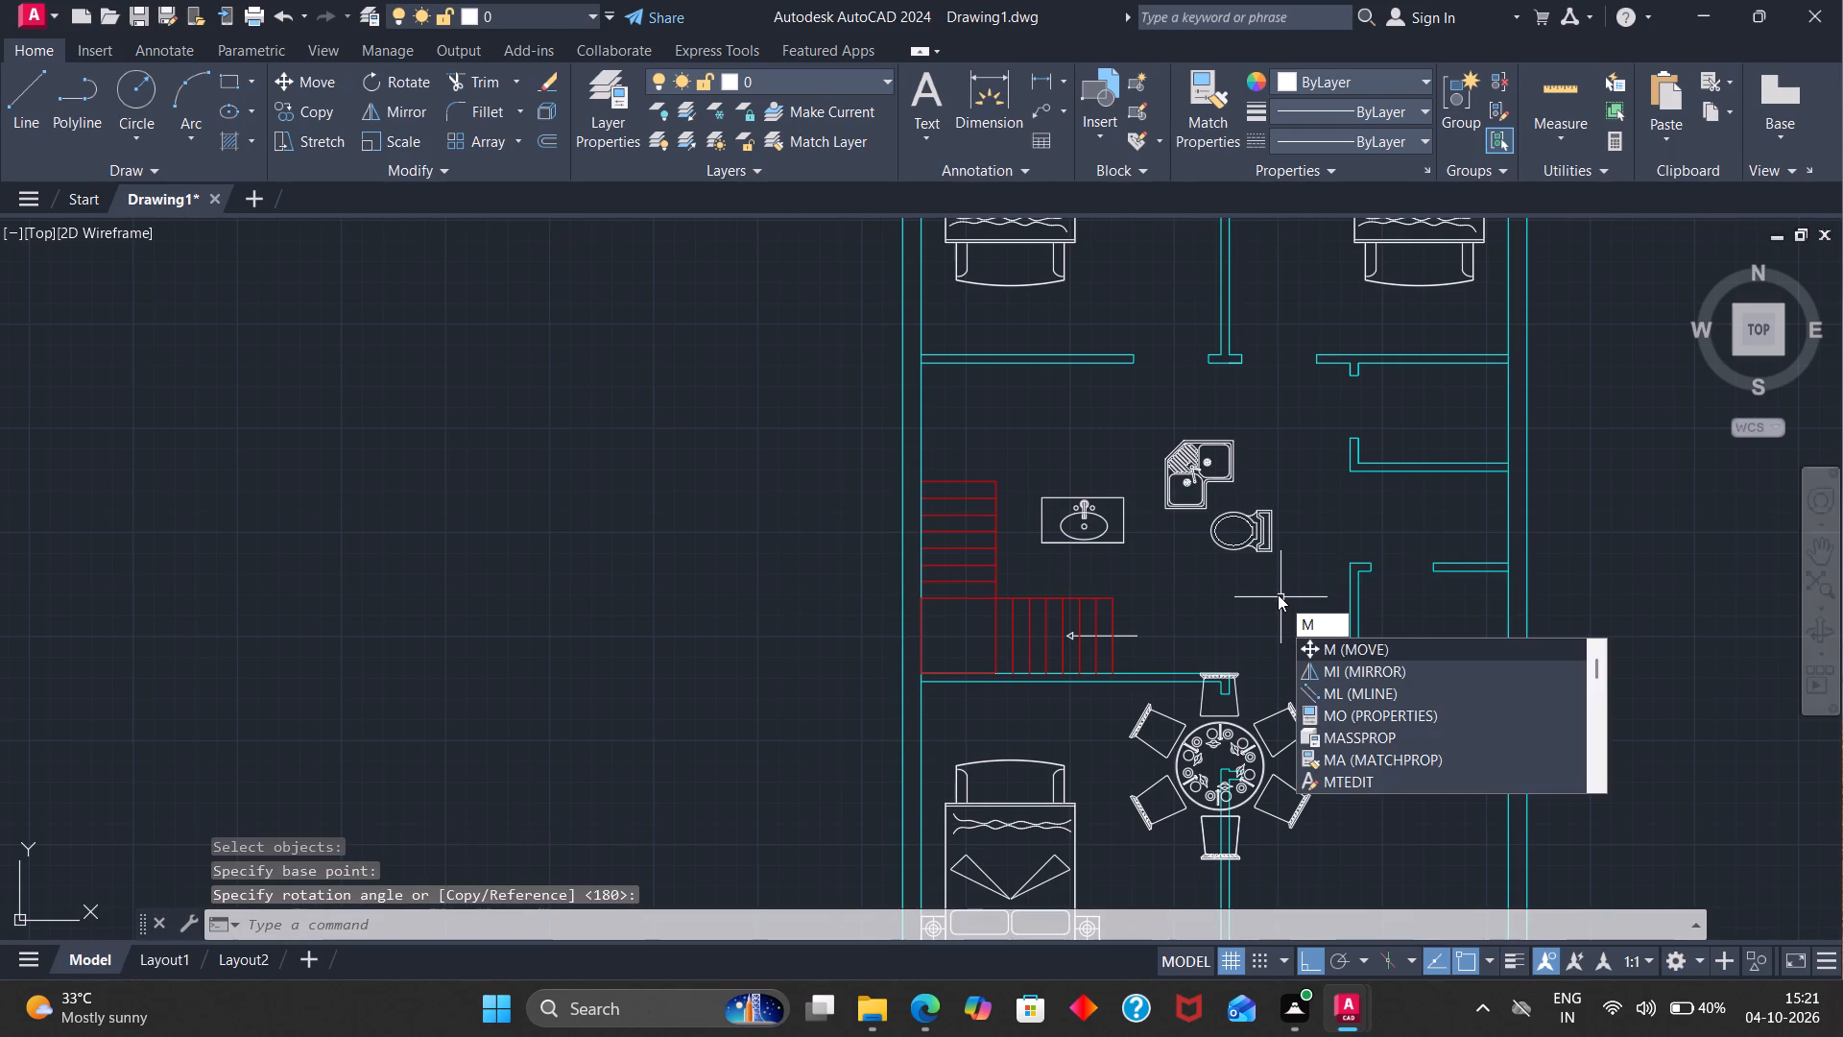
pyautogui.press('Return')
pyautogui.click(1262, 535)
pyautogui.press('Return')
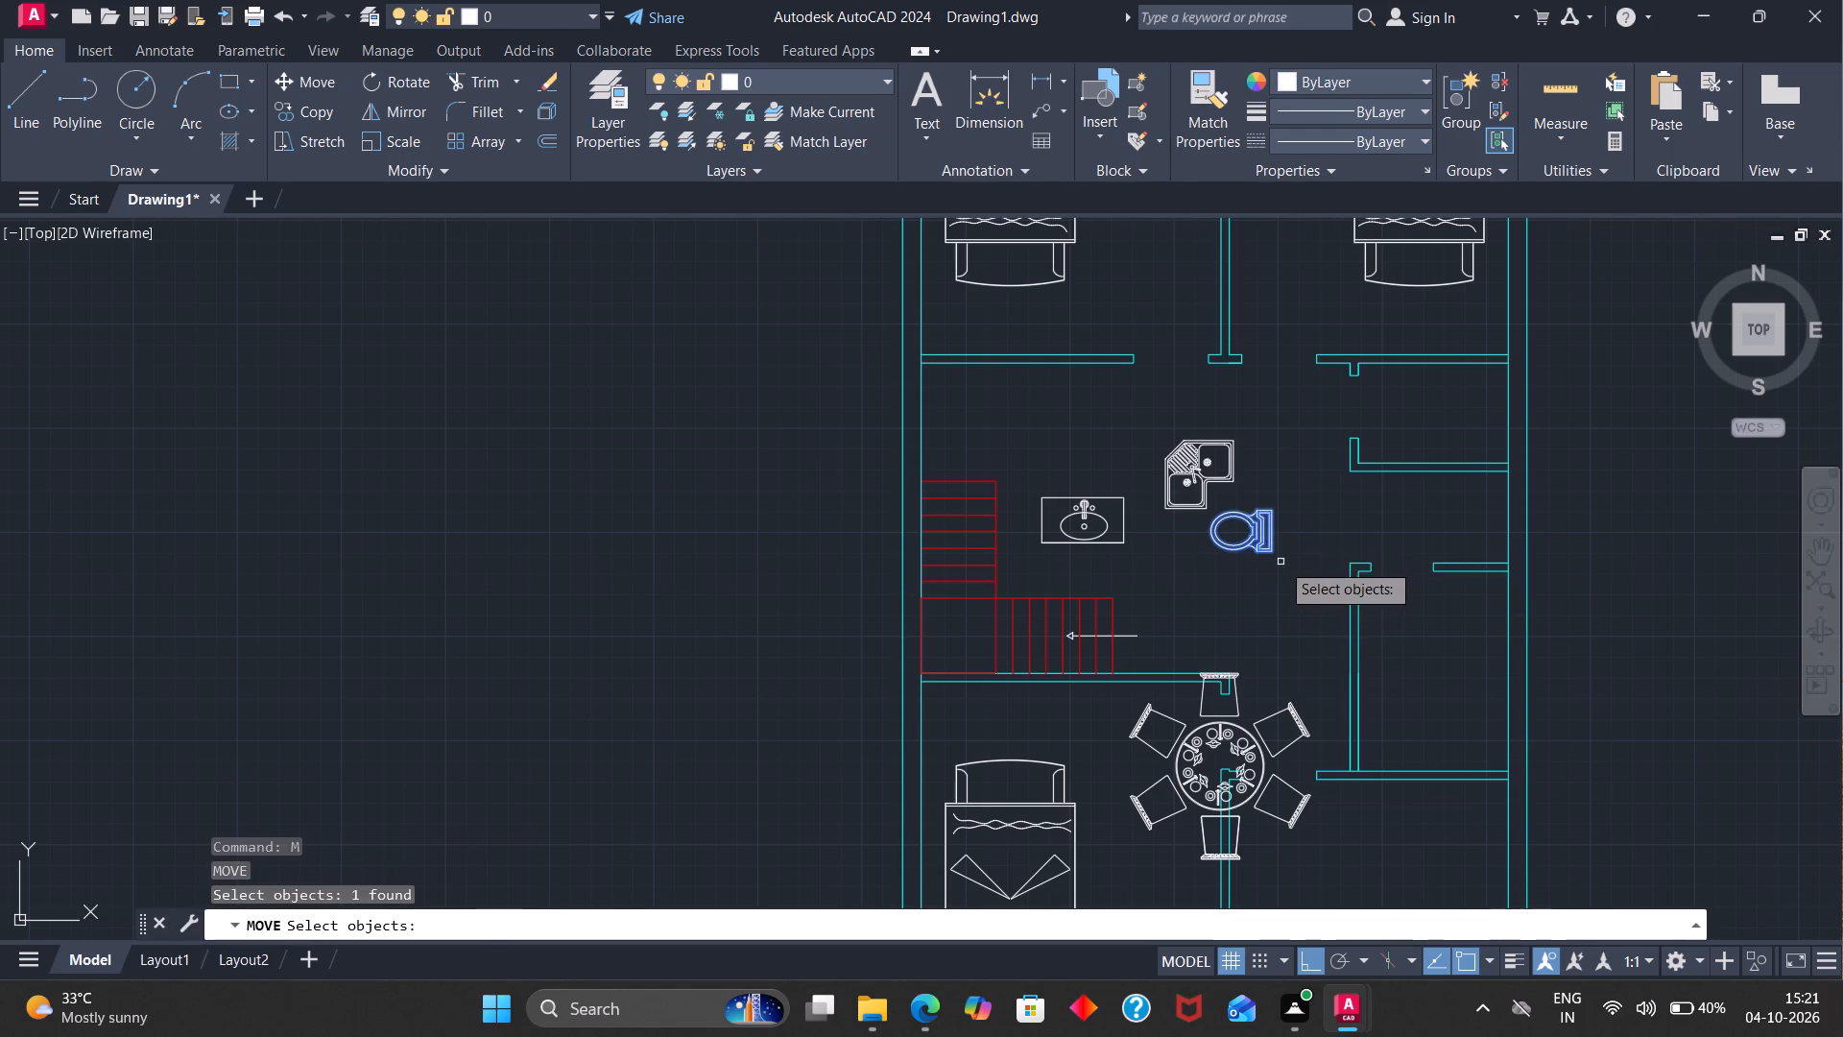
pyautogui.click(1279, 526)
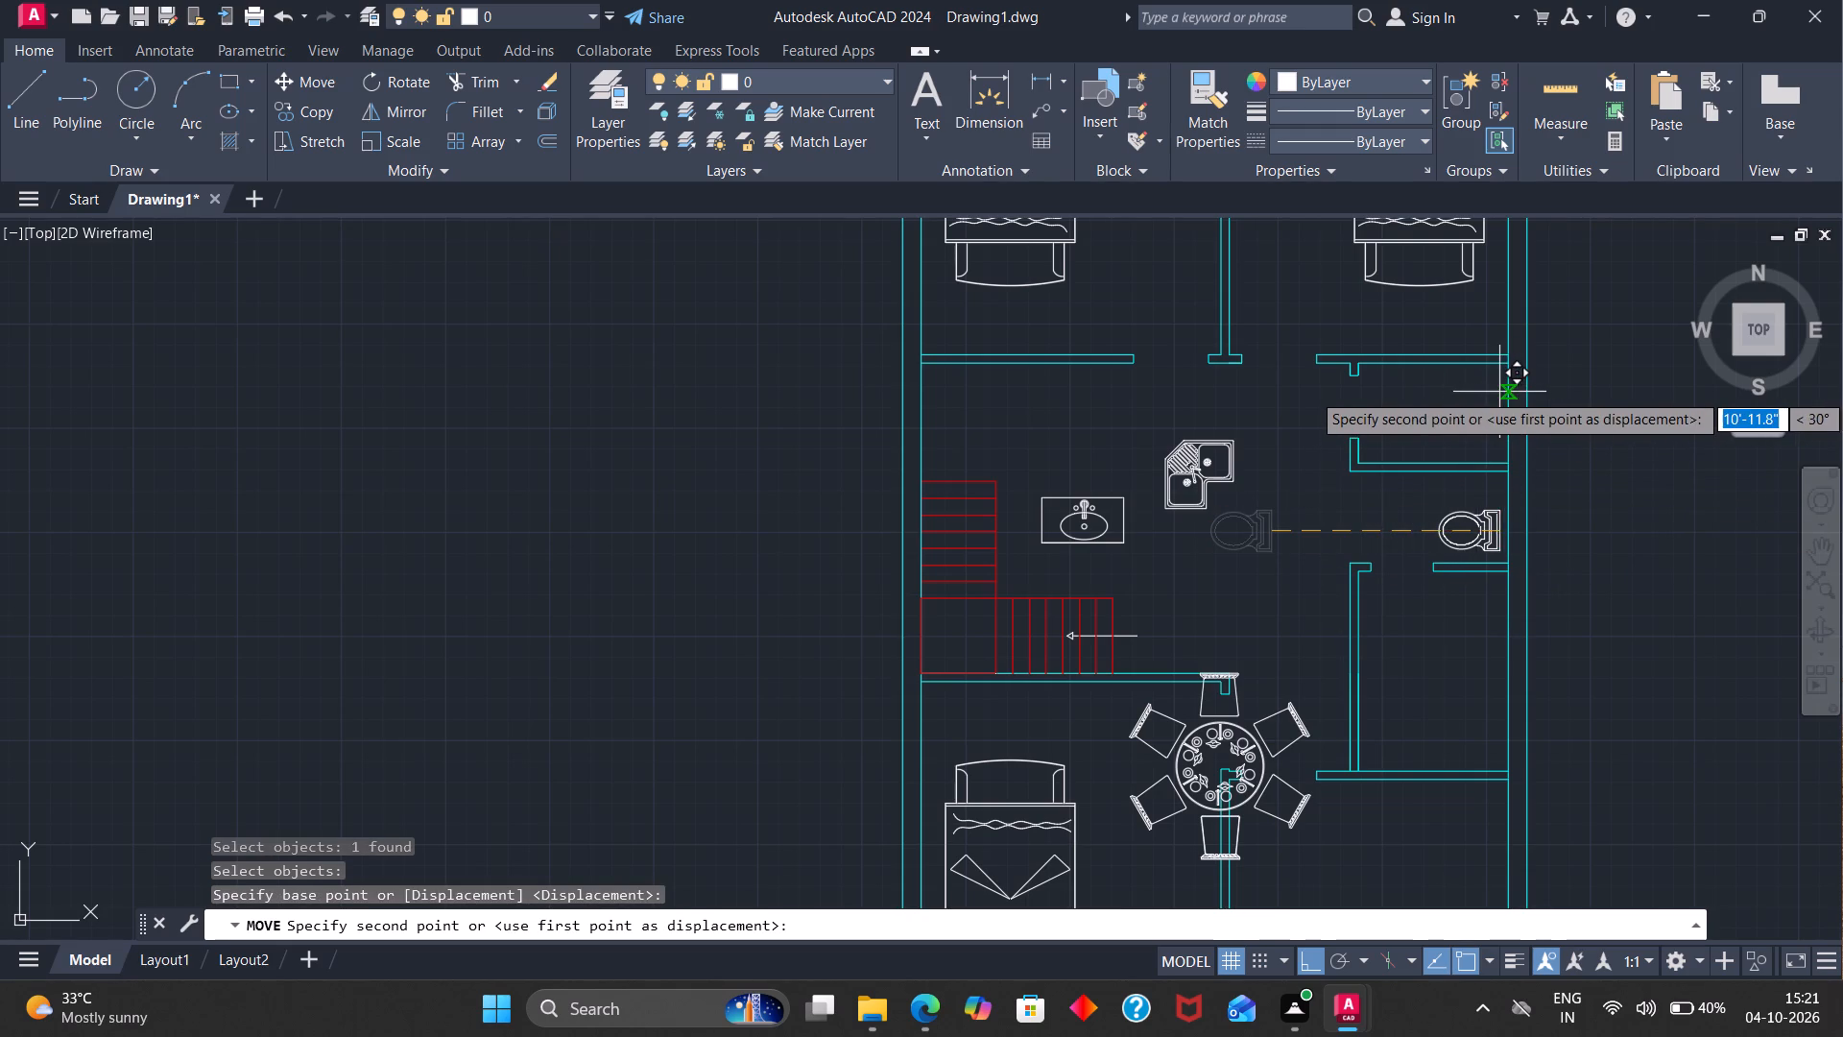
pyautogui.scroll(2, 1503, 386)
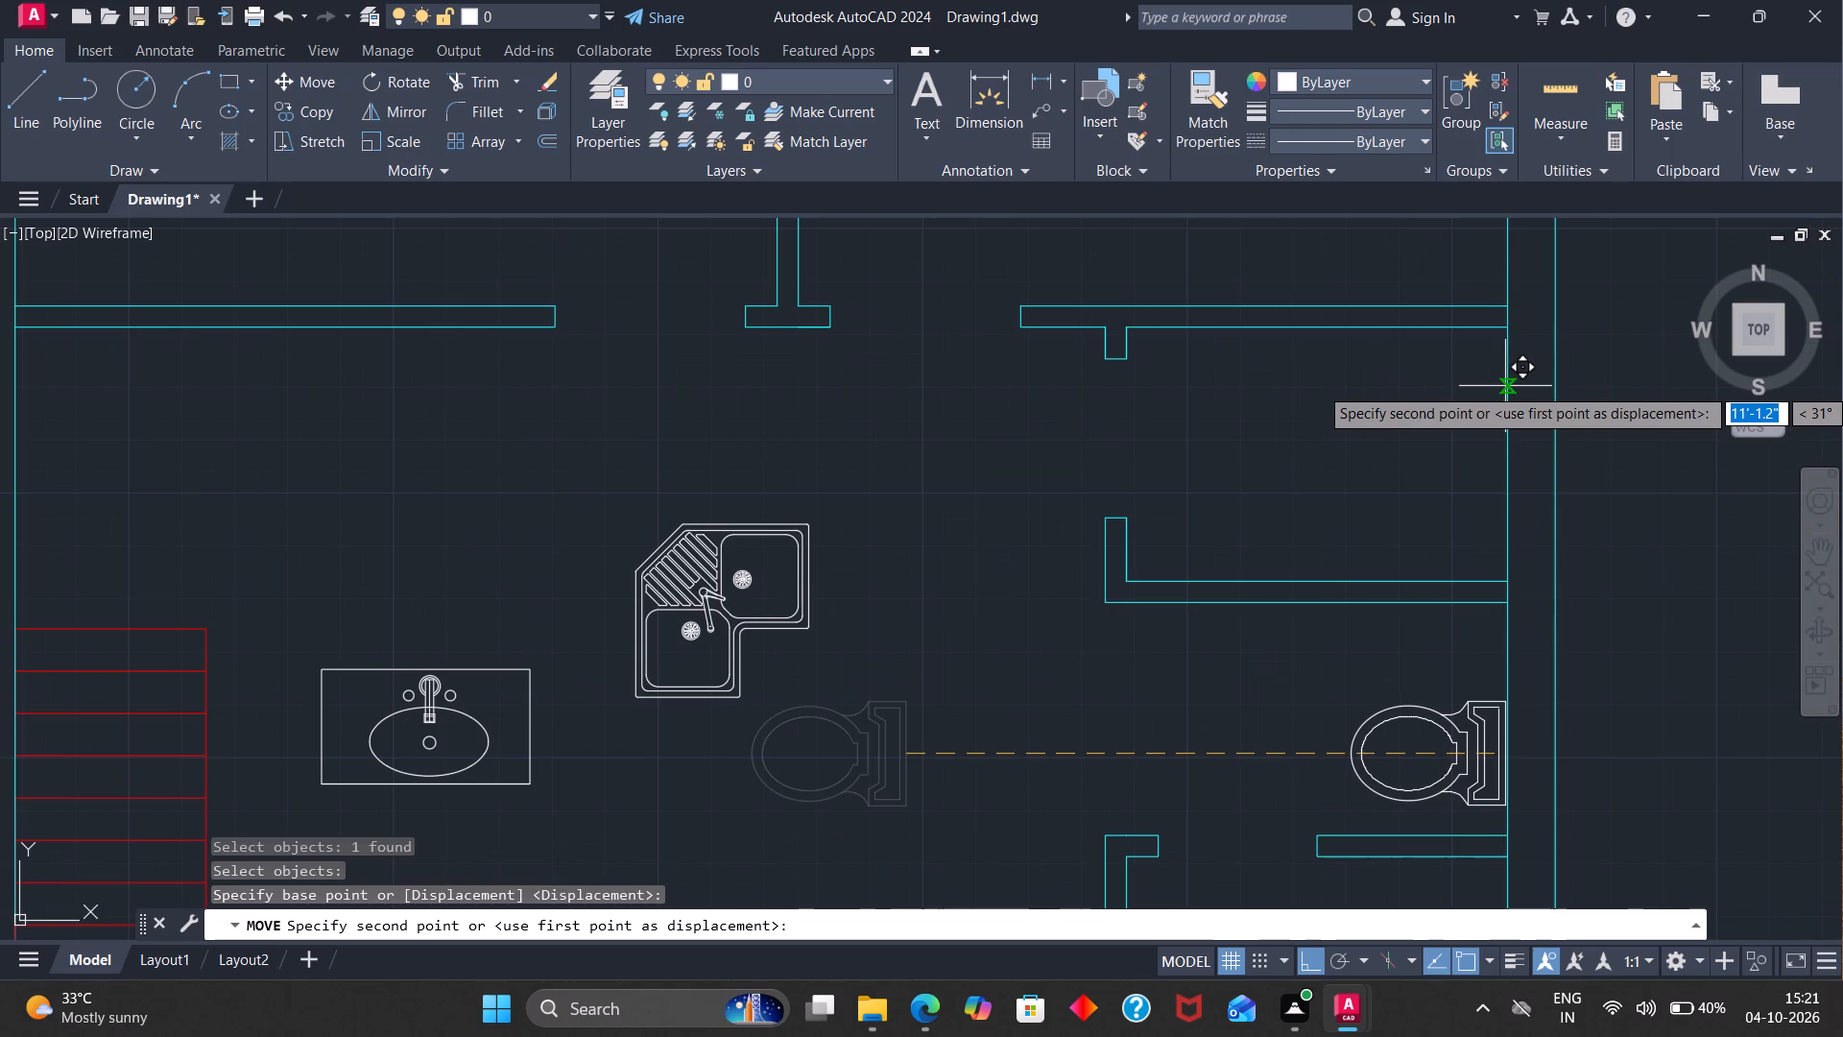
pyautogui.click(1505, 386)
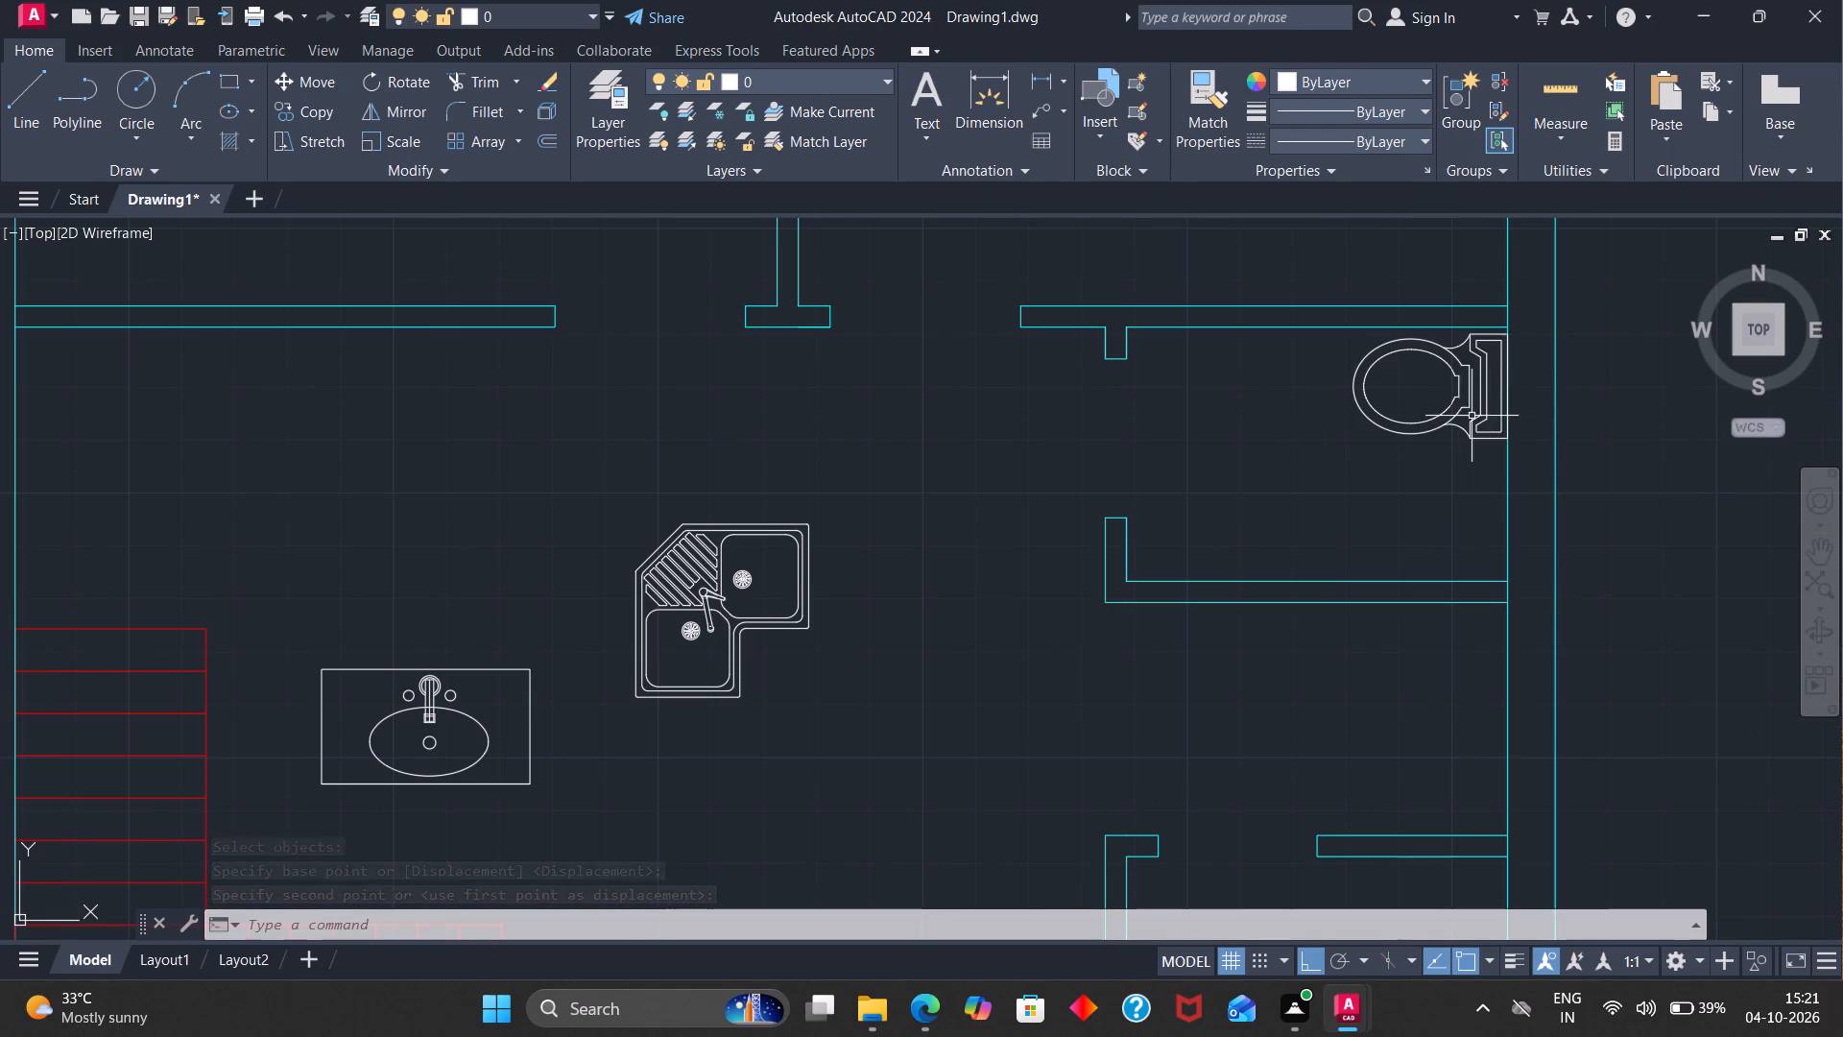
# Rotate the sink block 180° about its upper-right corner.
pyautogui.click(529, 673)
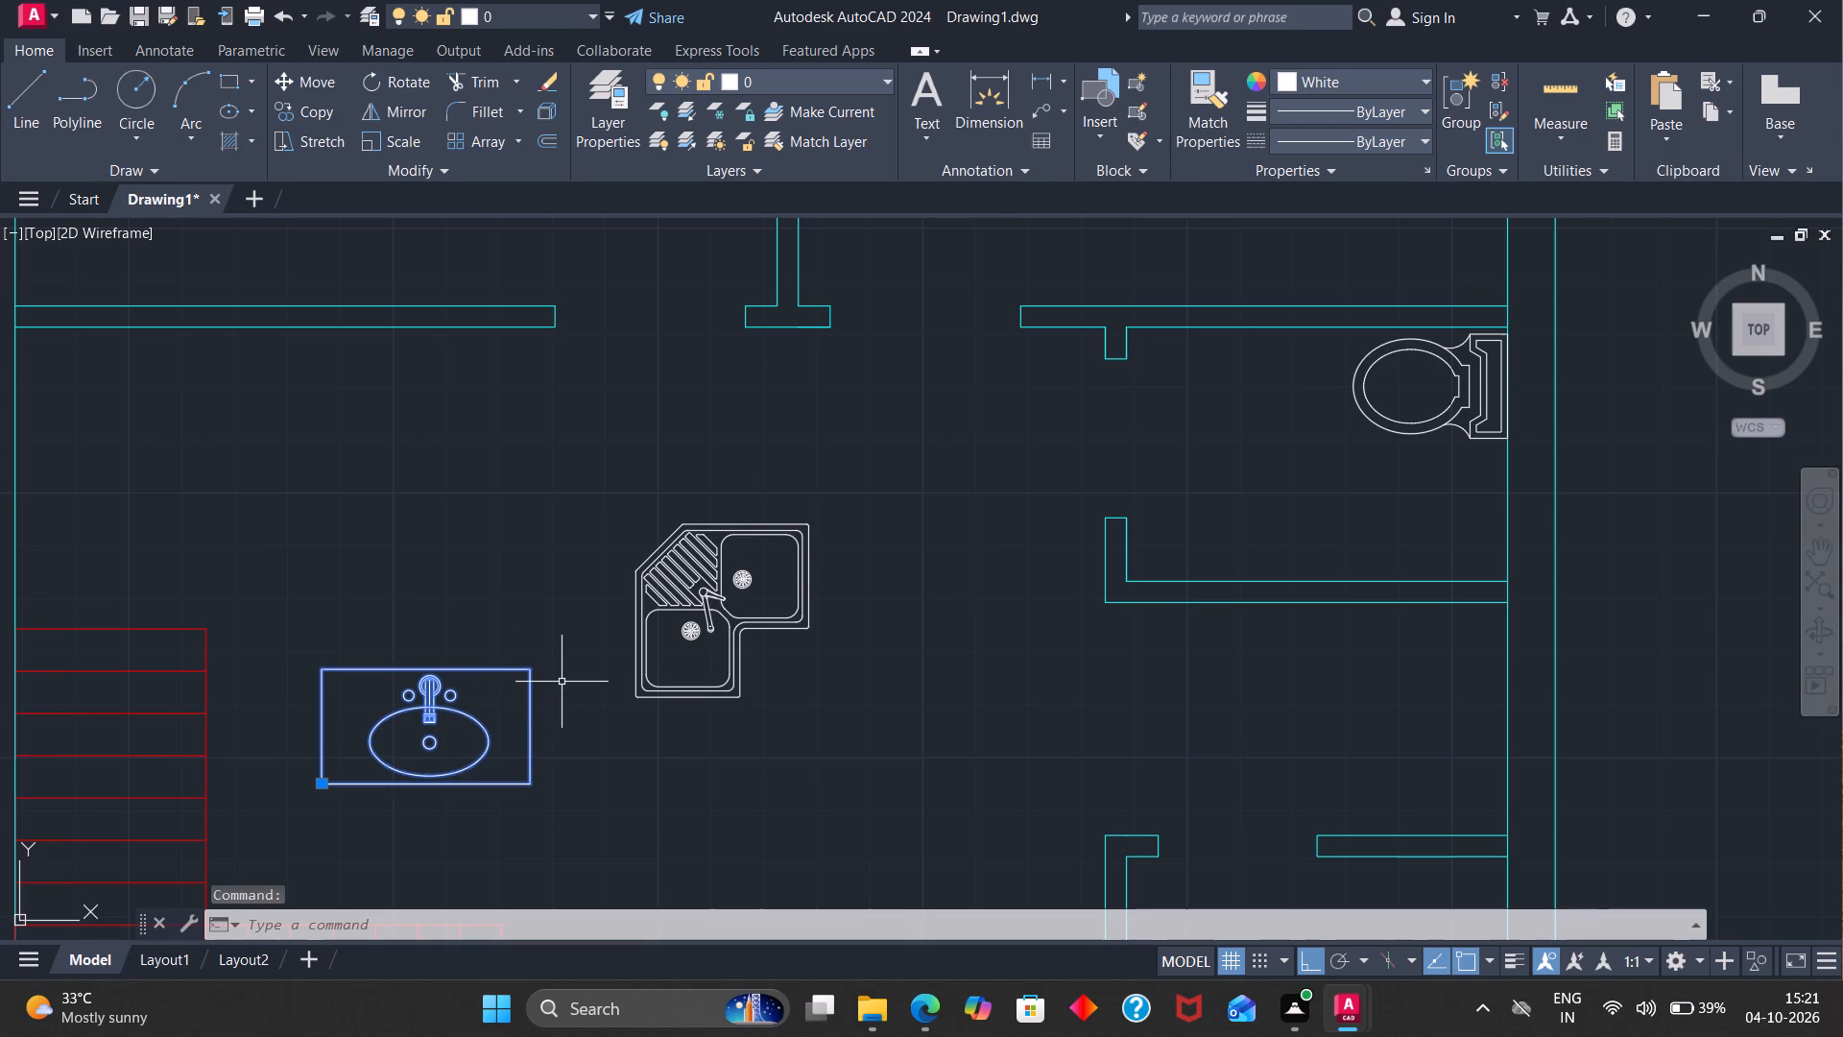
pyautogui.press('r')
pyautogui.press('o')
pyautogui.press('Return')
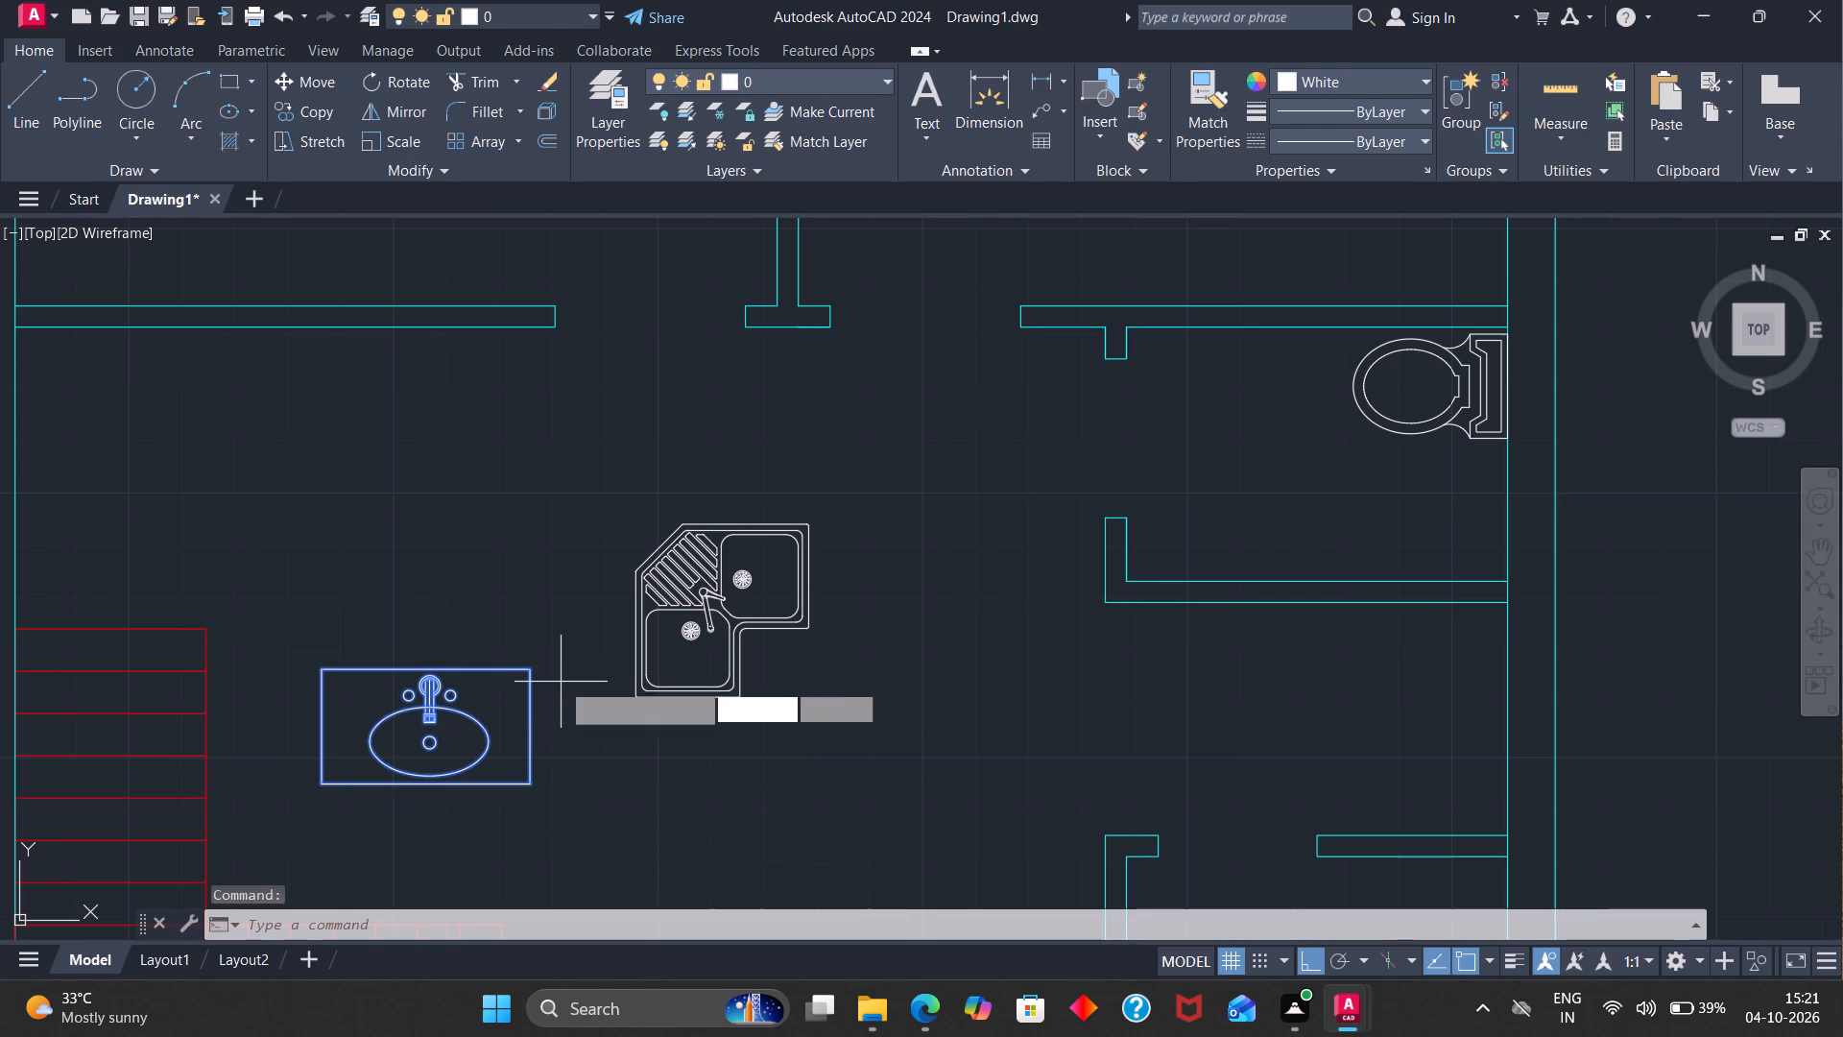
pyautogui.click(534, 674)
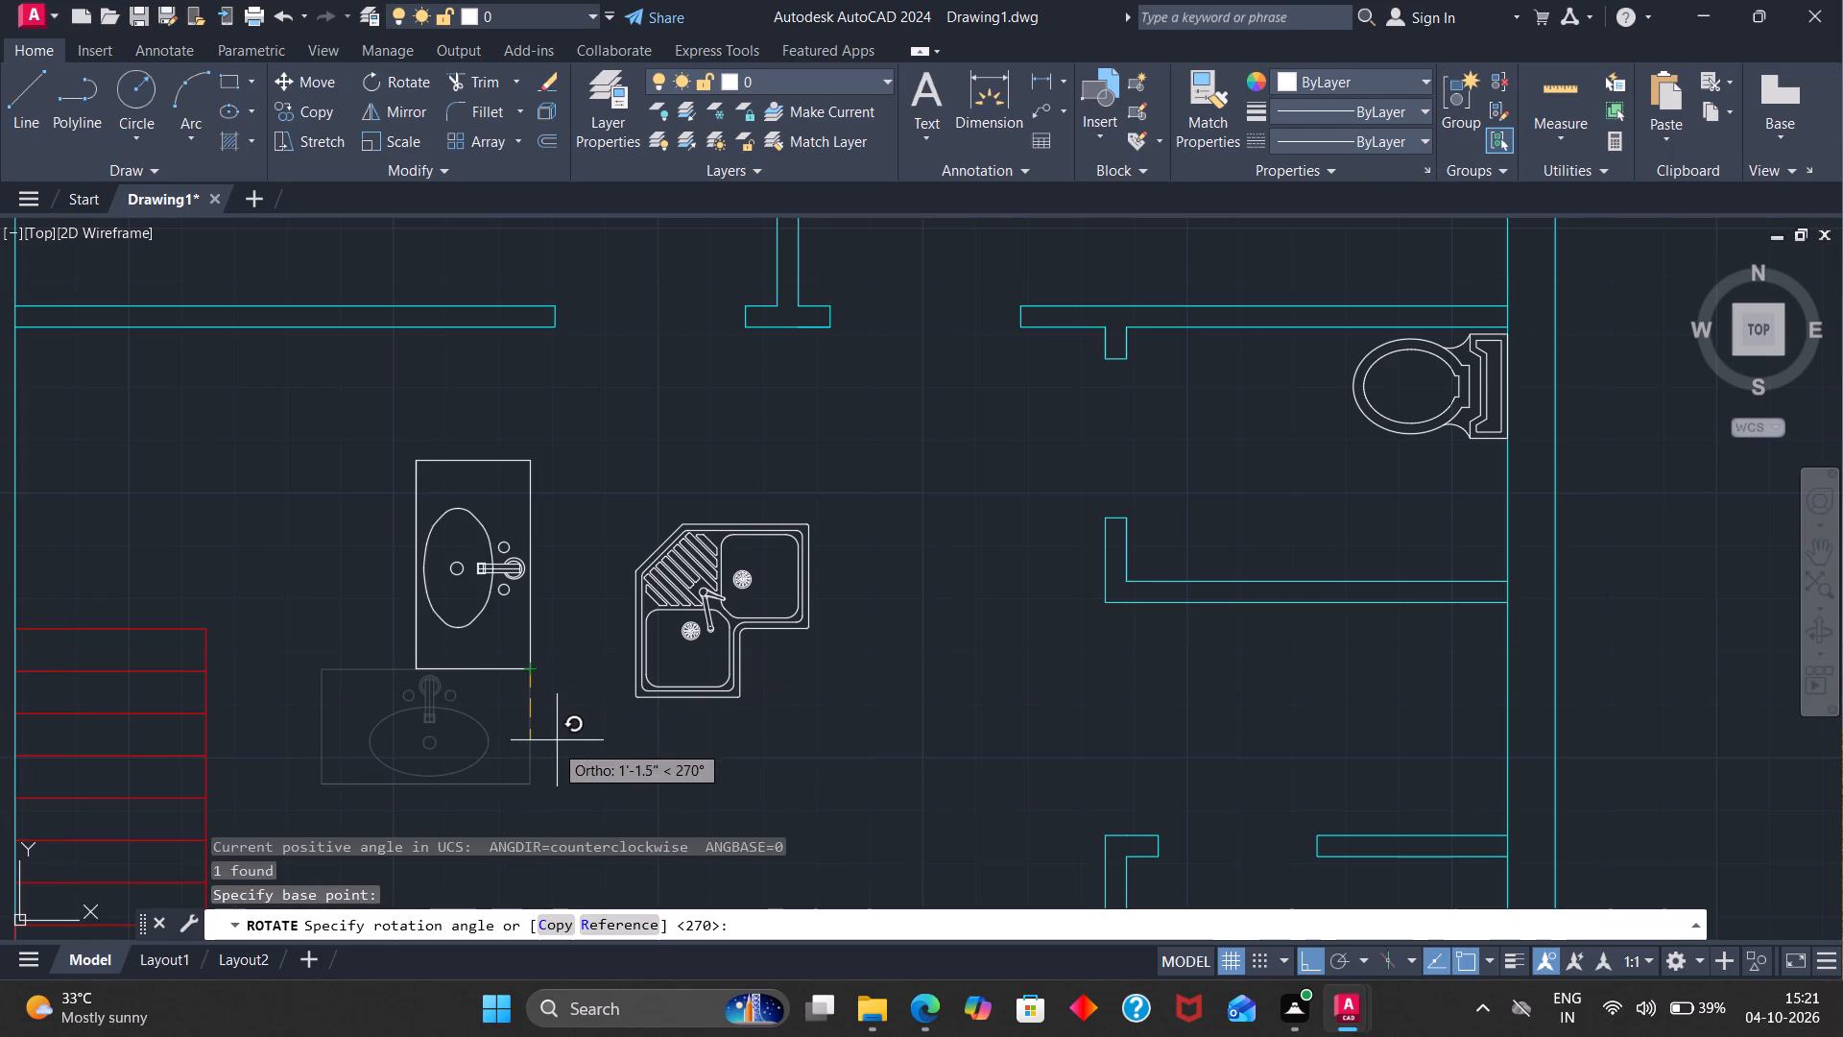
pyautogui.click(465, 656)
# Move the sink block into the toilet room, with its tap side against the room's lower wall.
pyautogui.press('m')
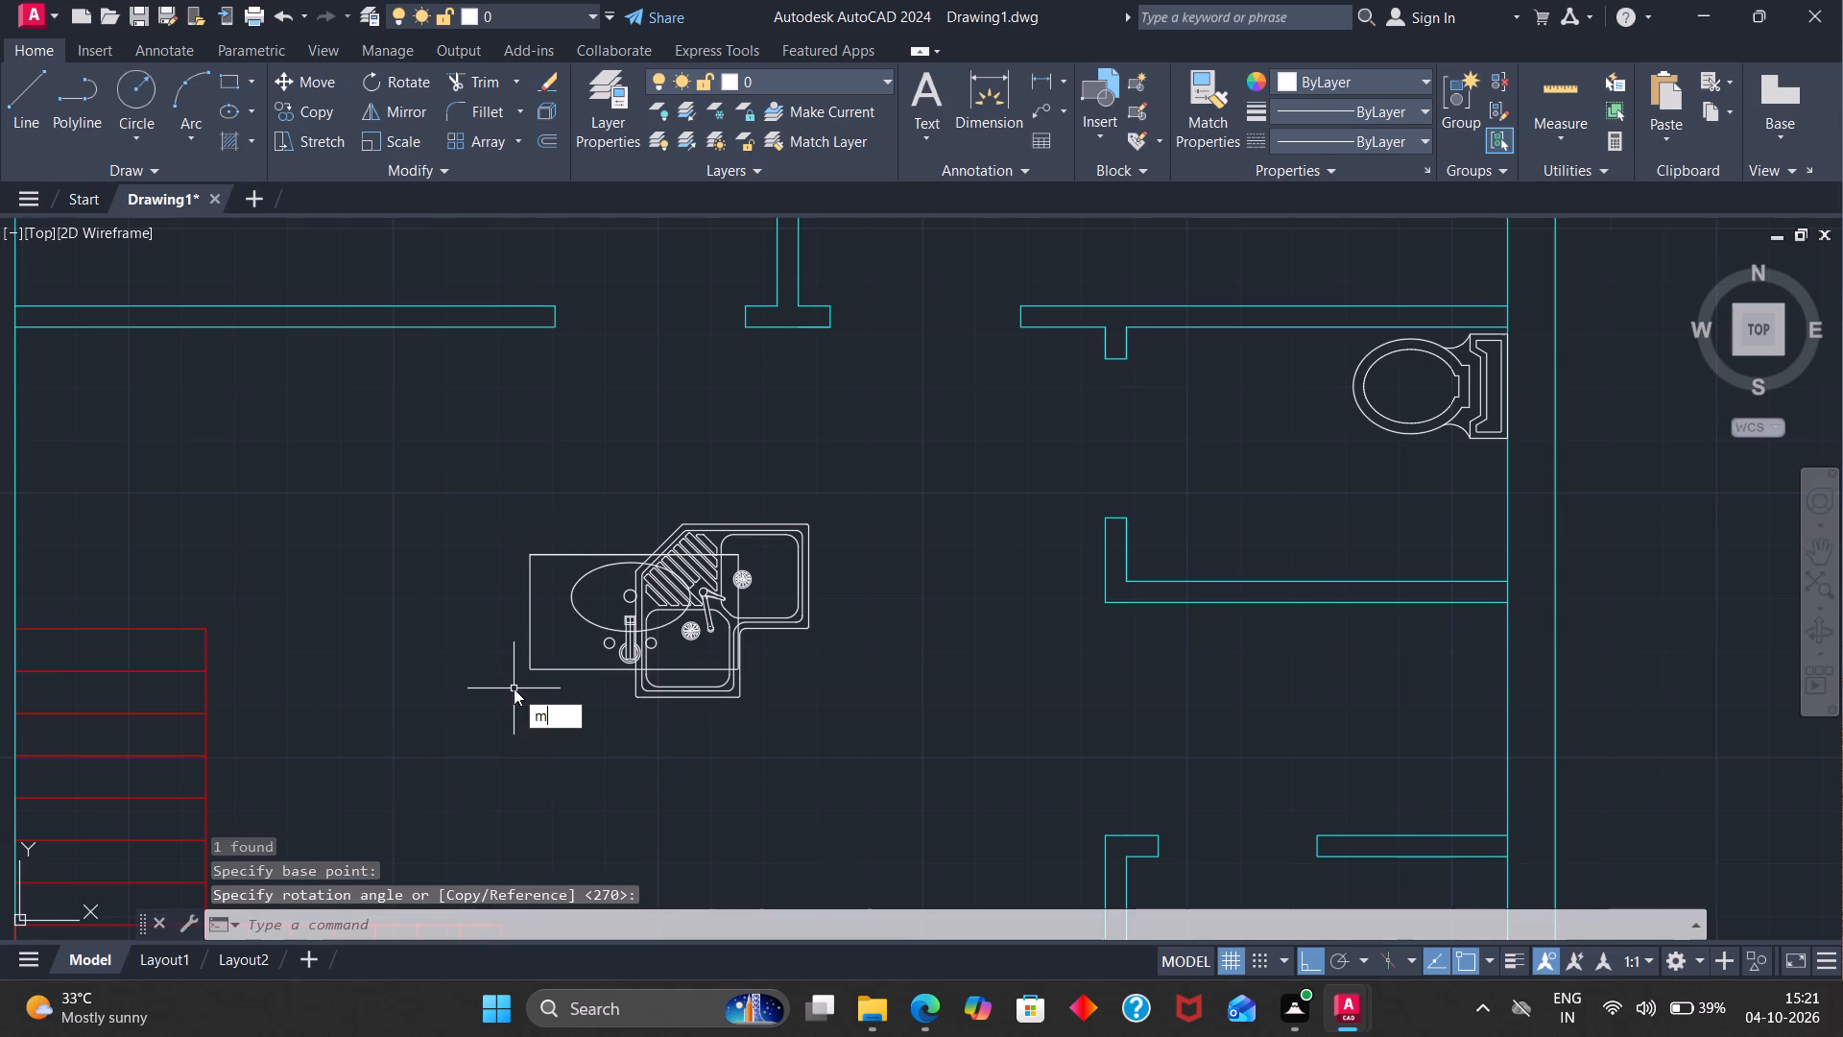
pyautogui.press('Return')
pyautogui.click(532, 667)
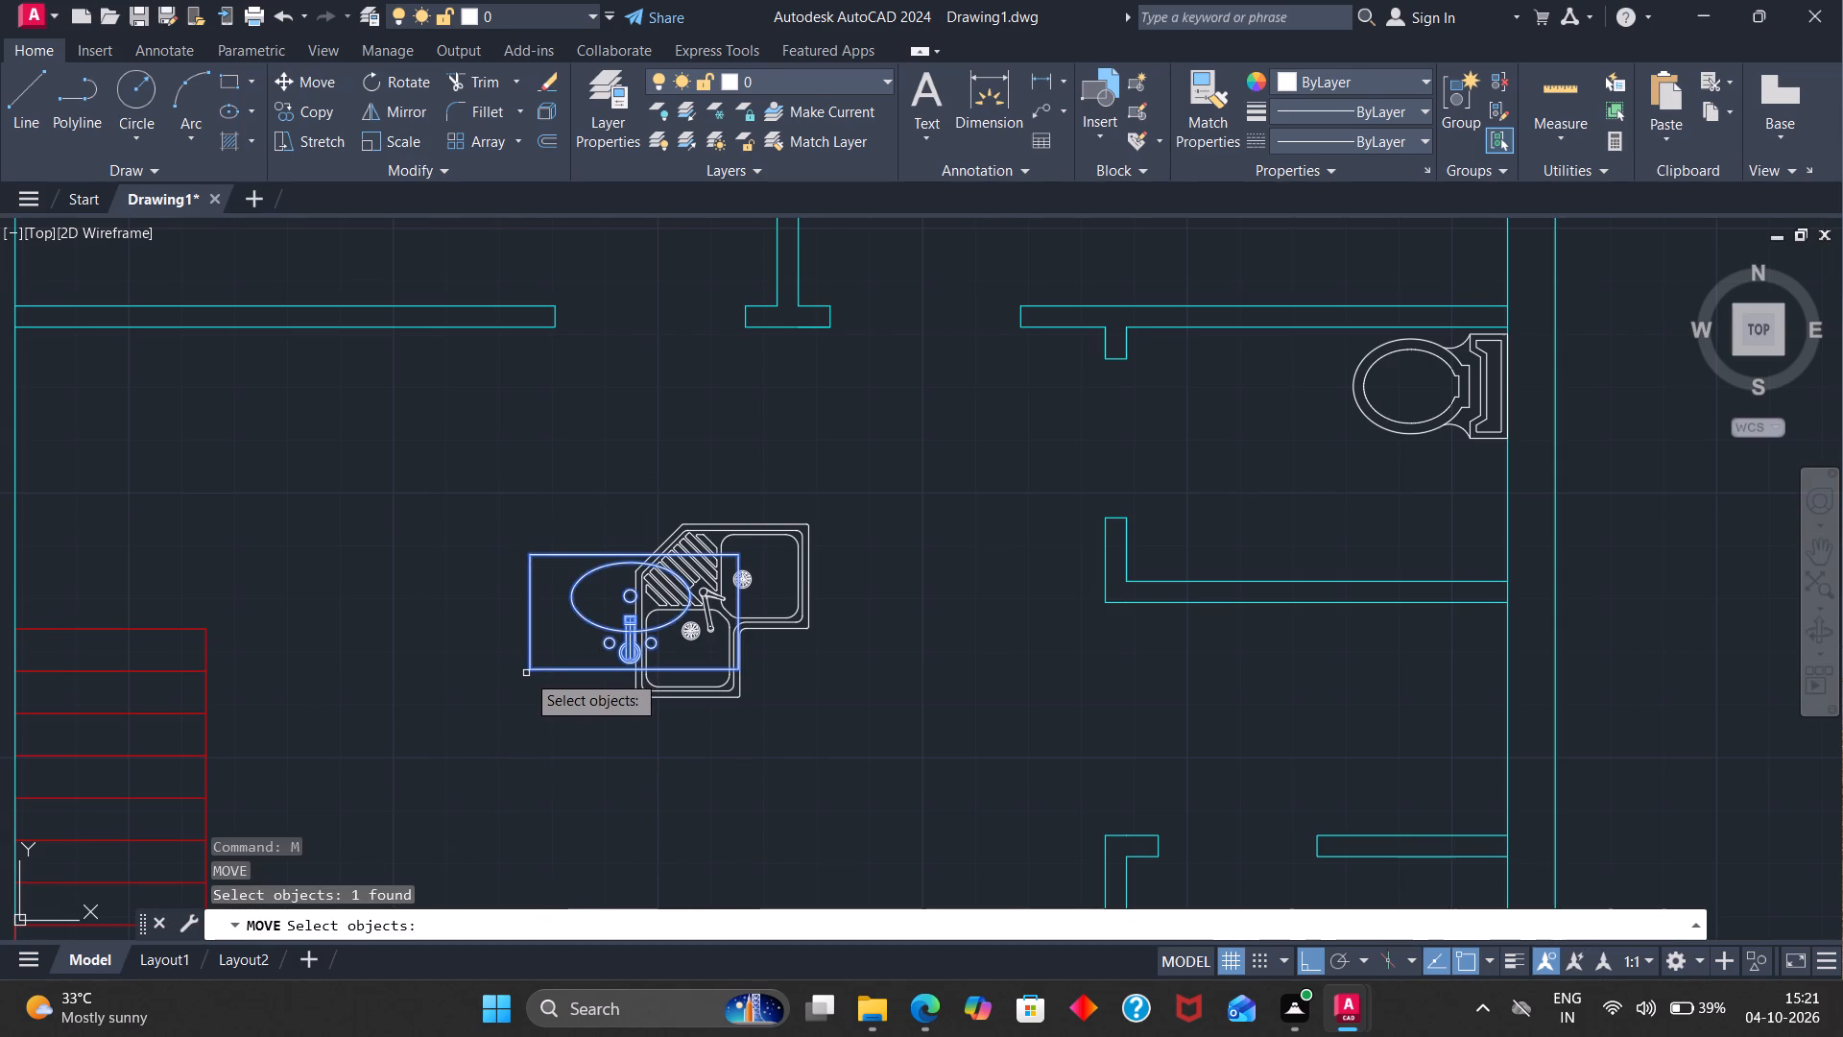
pyautogui.press('Return')
pyautogui.click(528, 670)
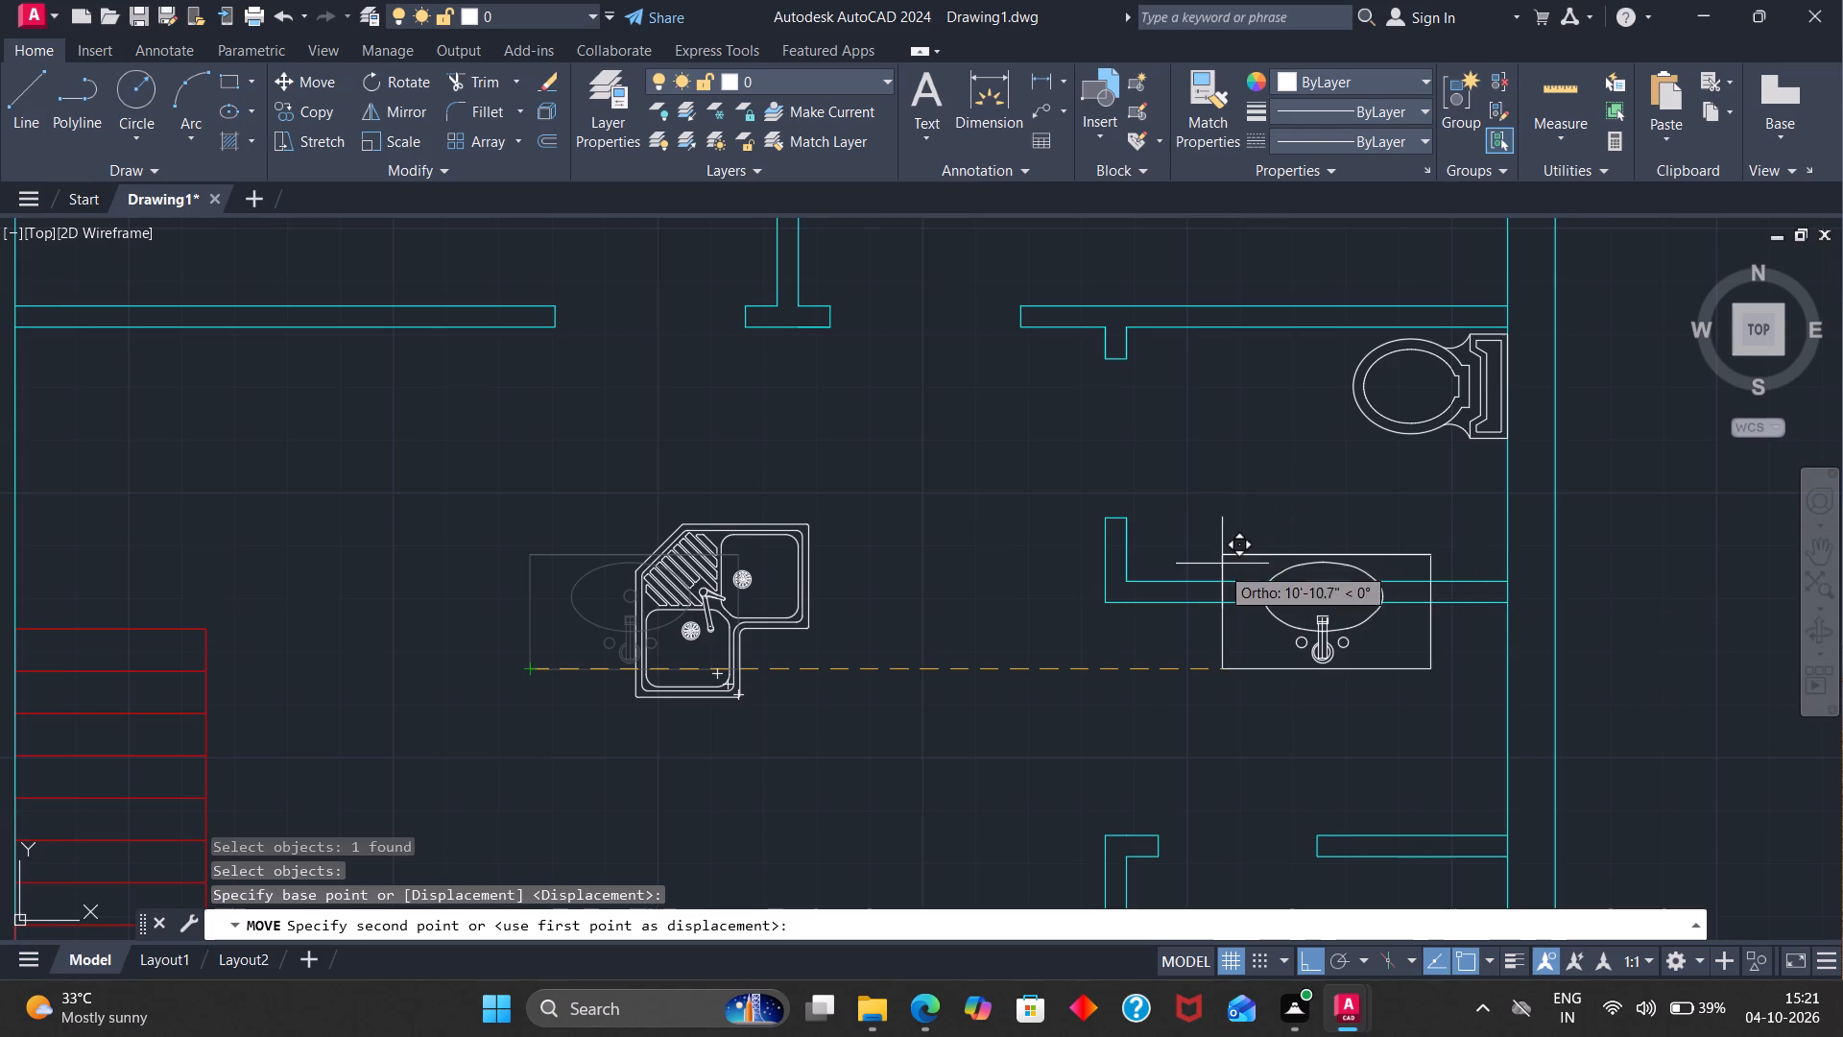
pyautogui.click(1172, 580)
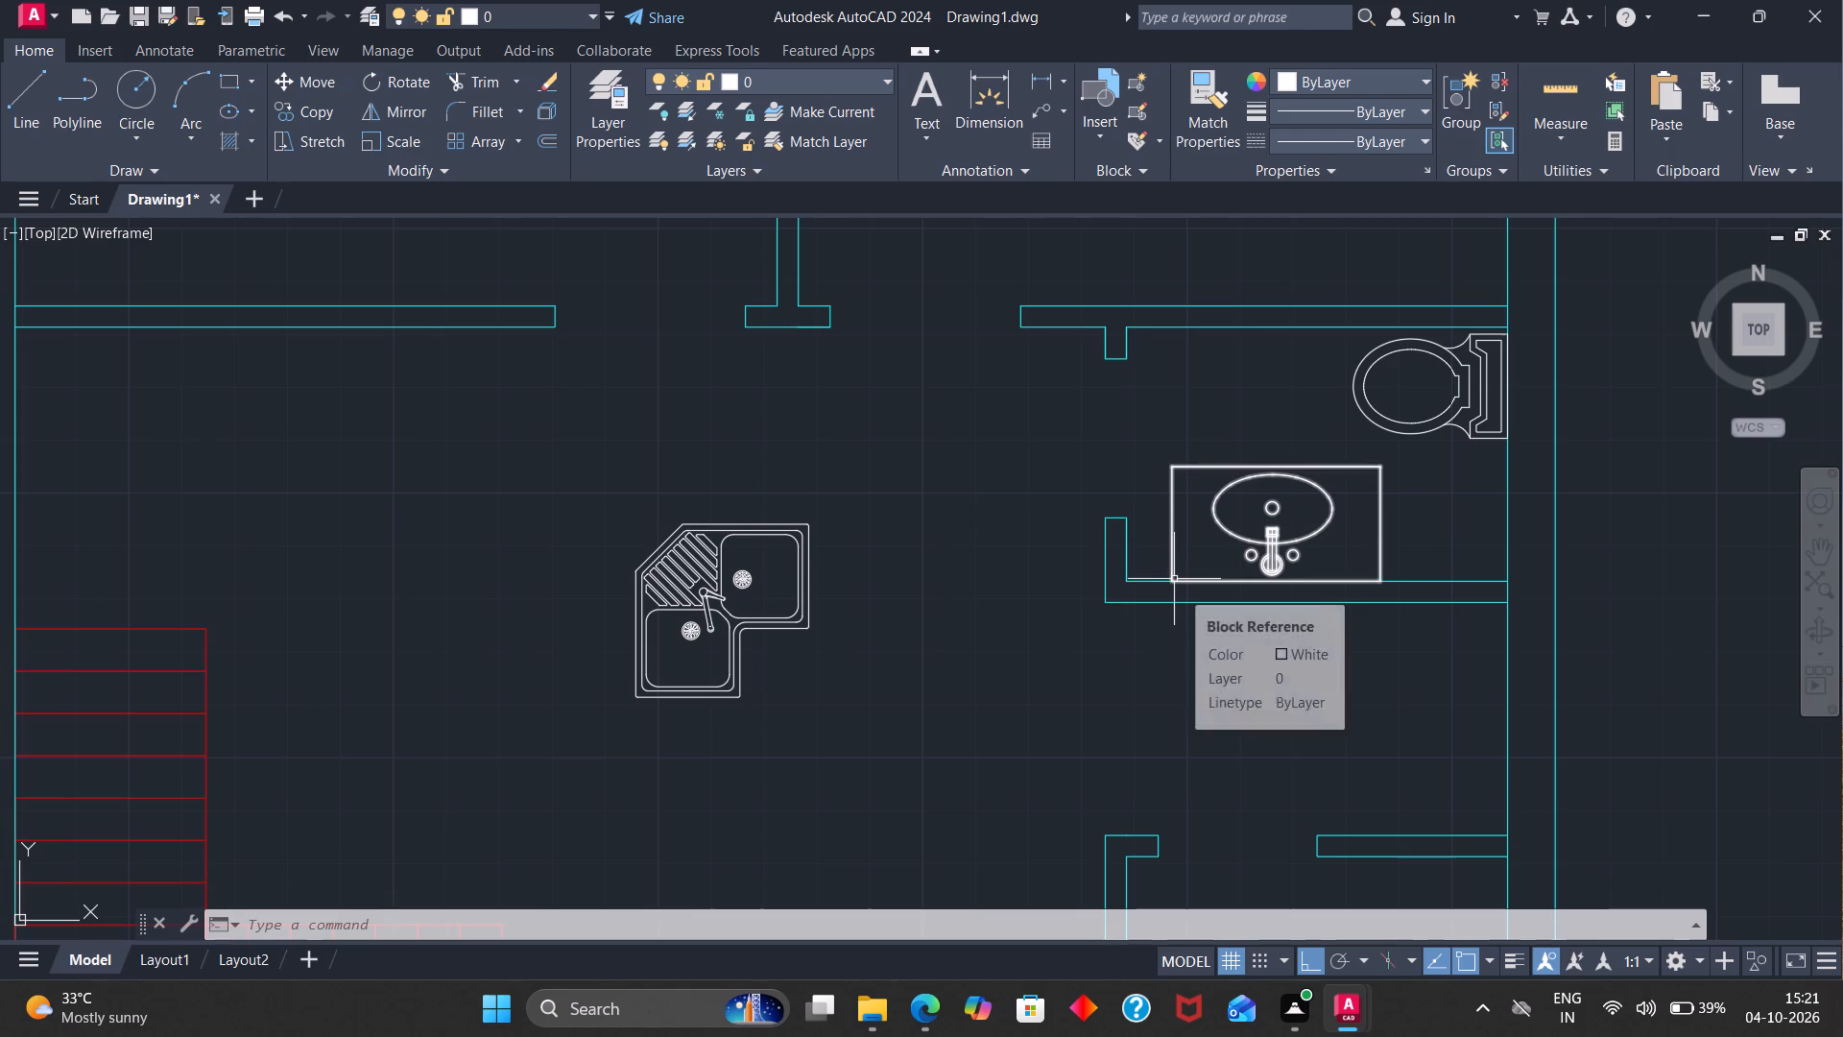
# Scale the sink block down to about three-quarters of its size from its lower-left corner.
pyautogui.click(1174, 578)
pyautogui.write('sc')
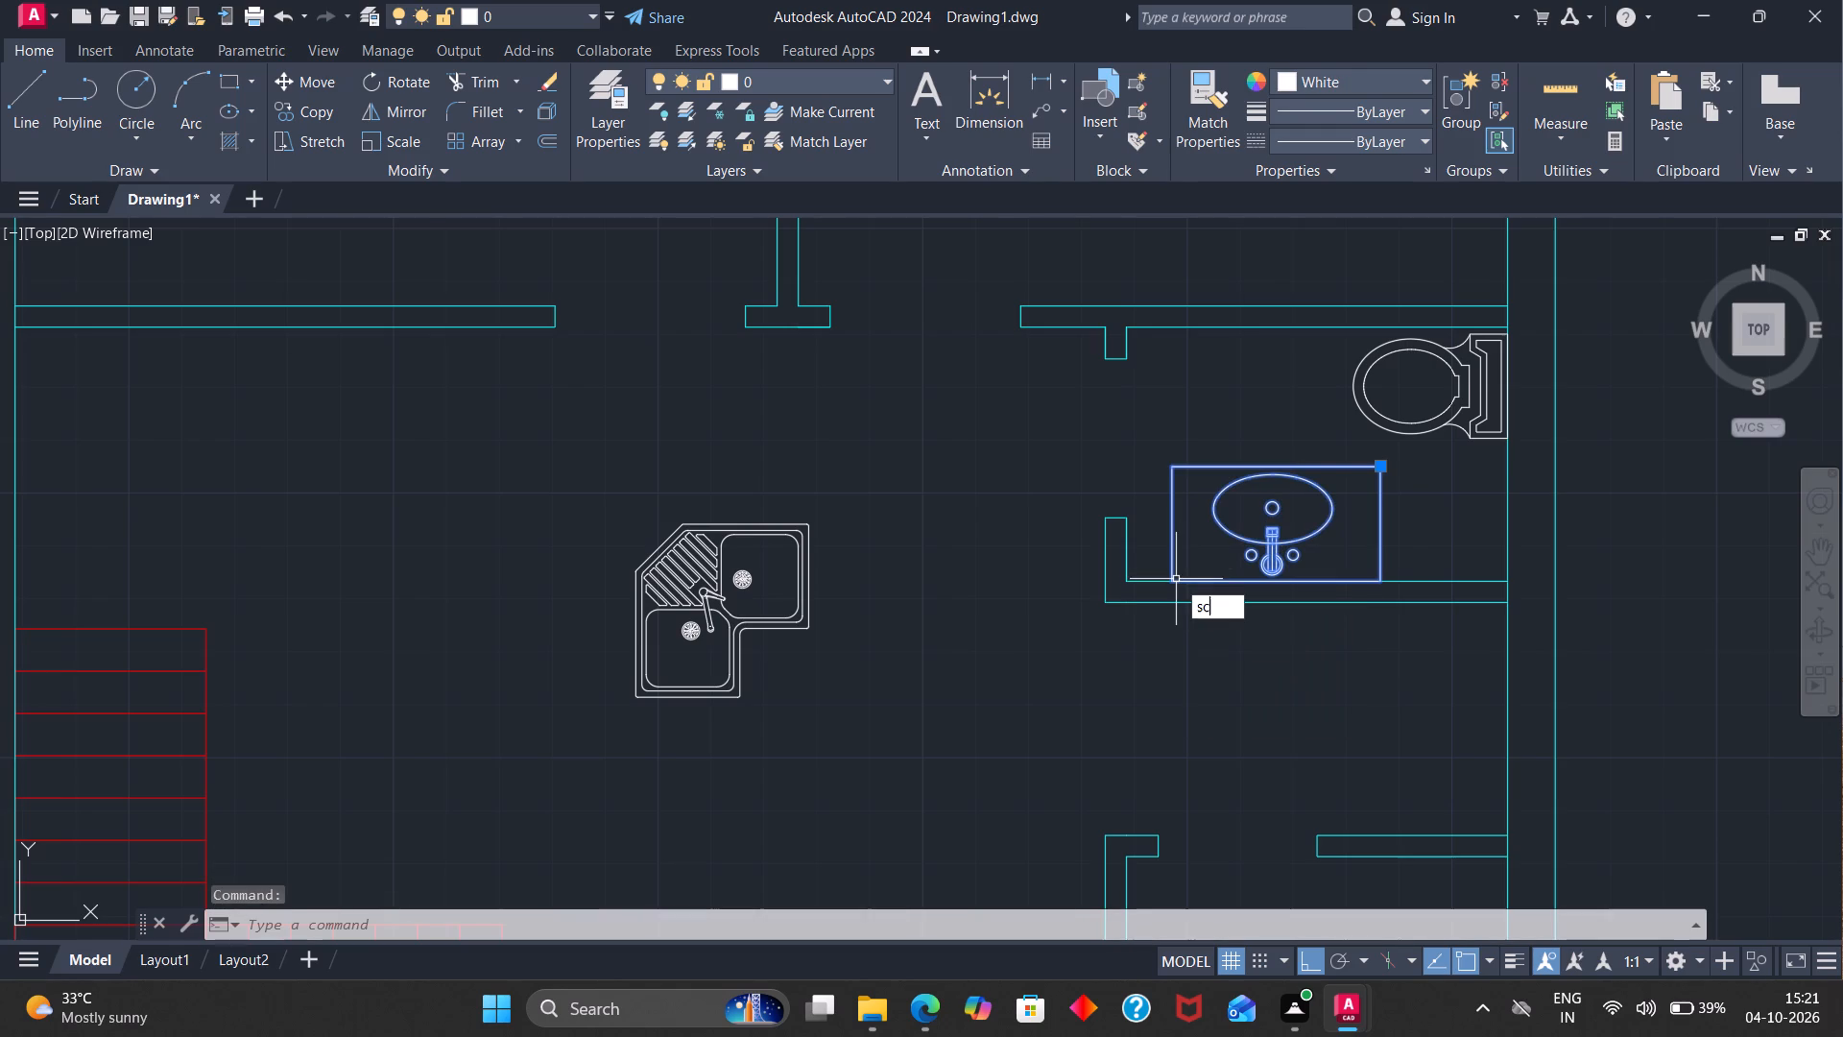
pyautogui.press('Return')
pyautogui.click(1172, 583)
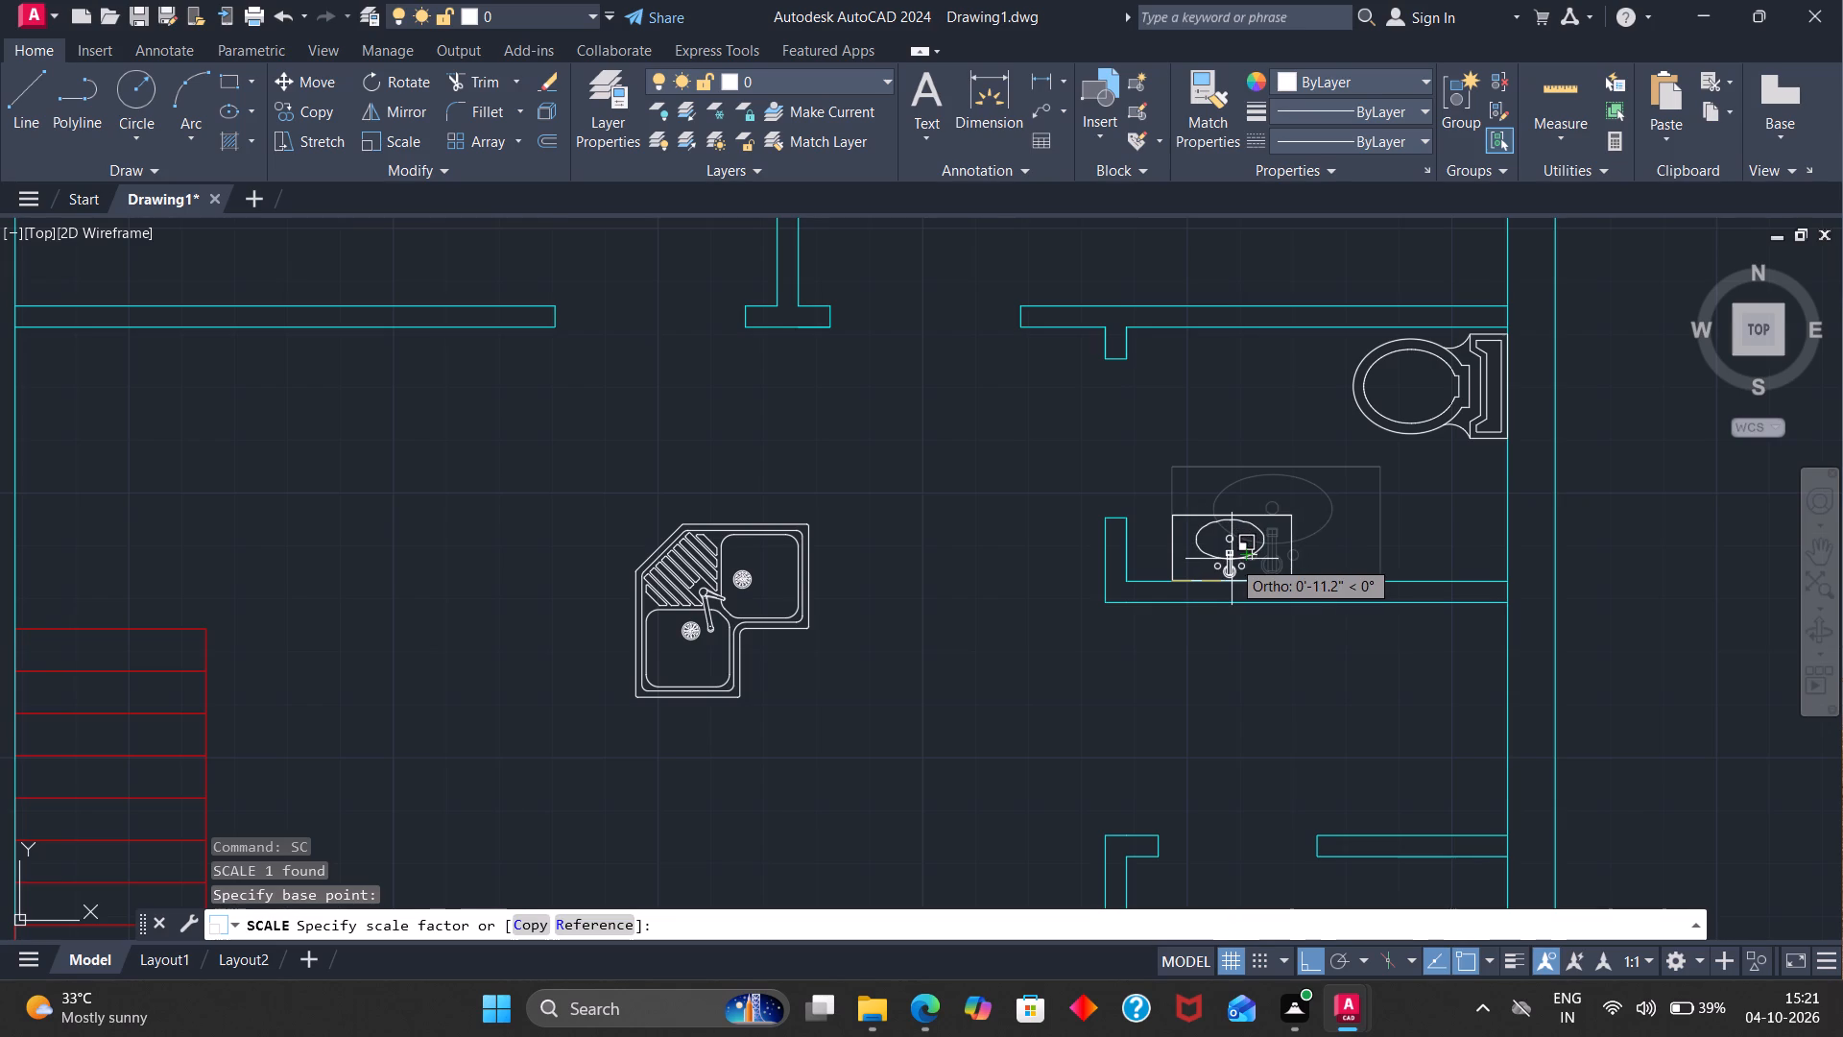
pyautogui.click(1237, 555)
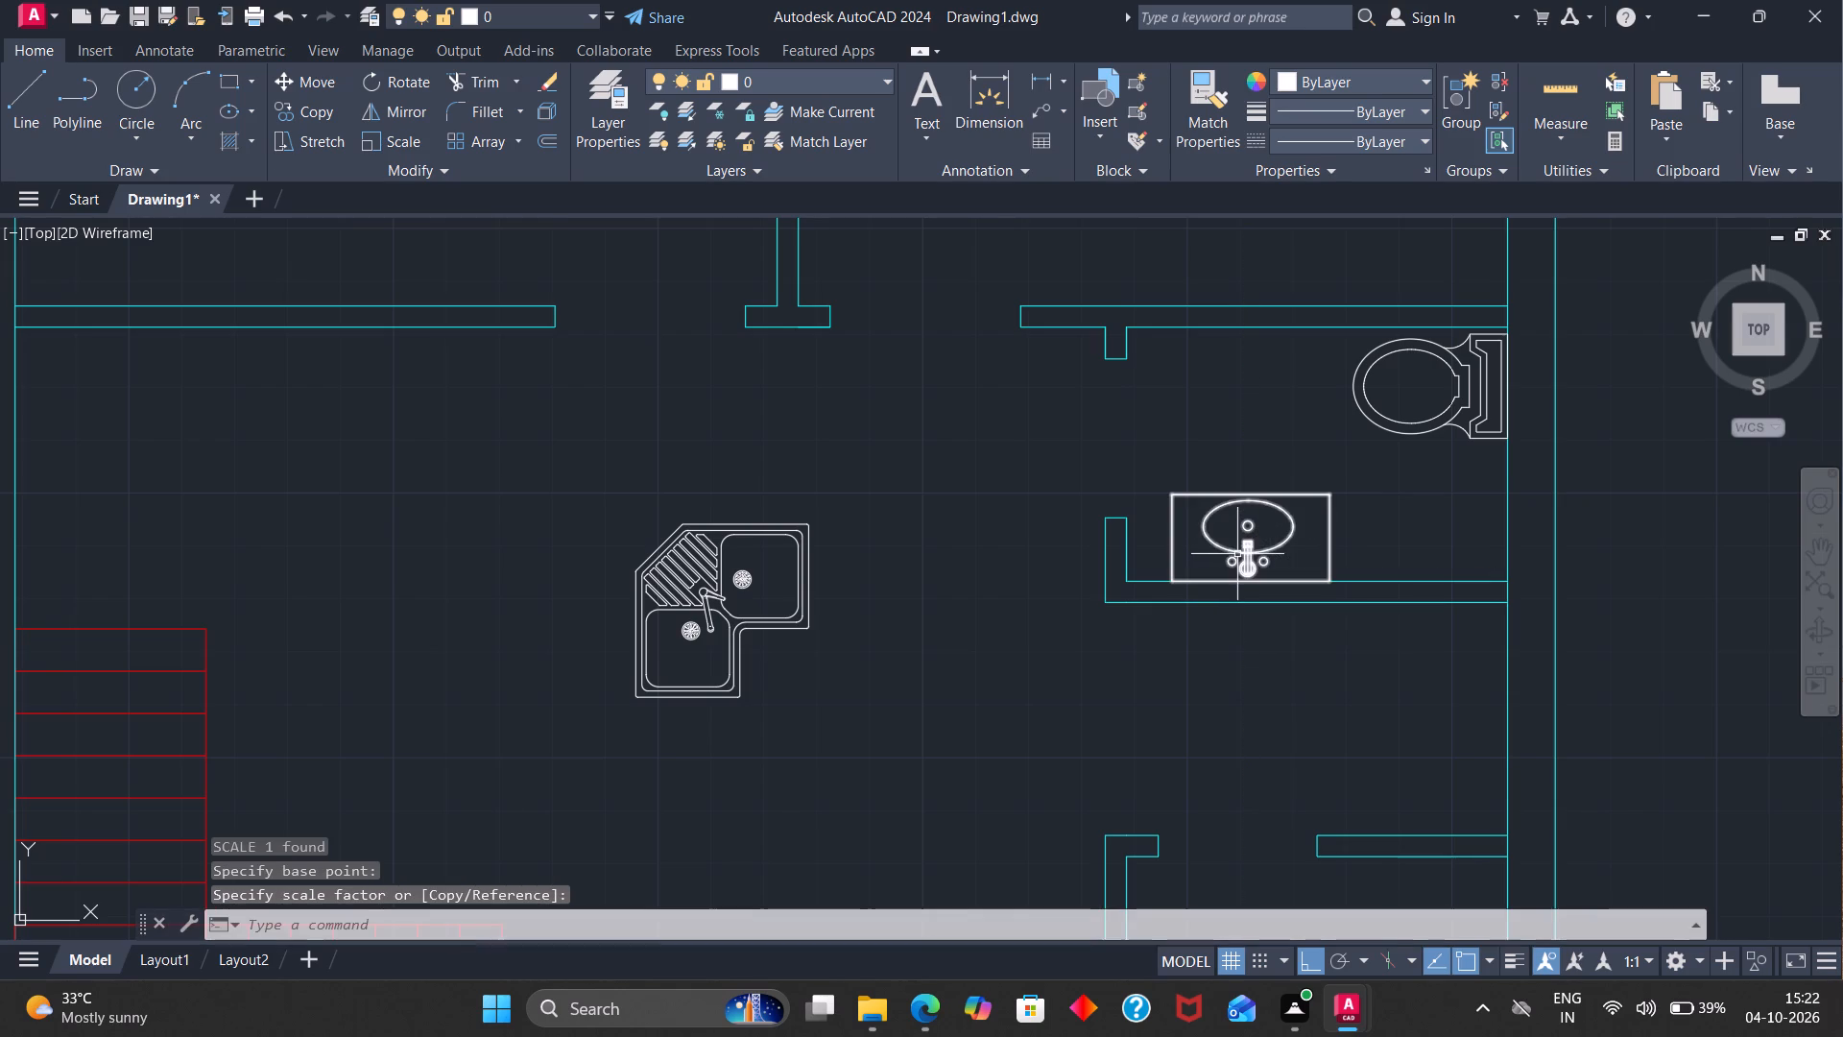
# Move the sink block a short distance right along the toilet room's lower wall, away from the door opening.
pyautogui.press('m')
pyautogui.press('Return')
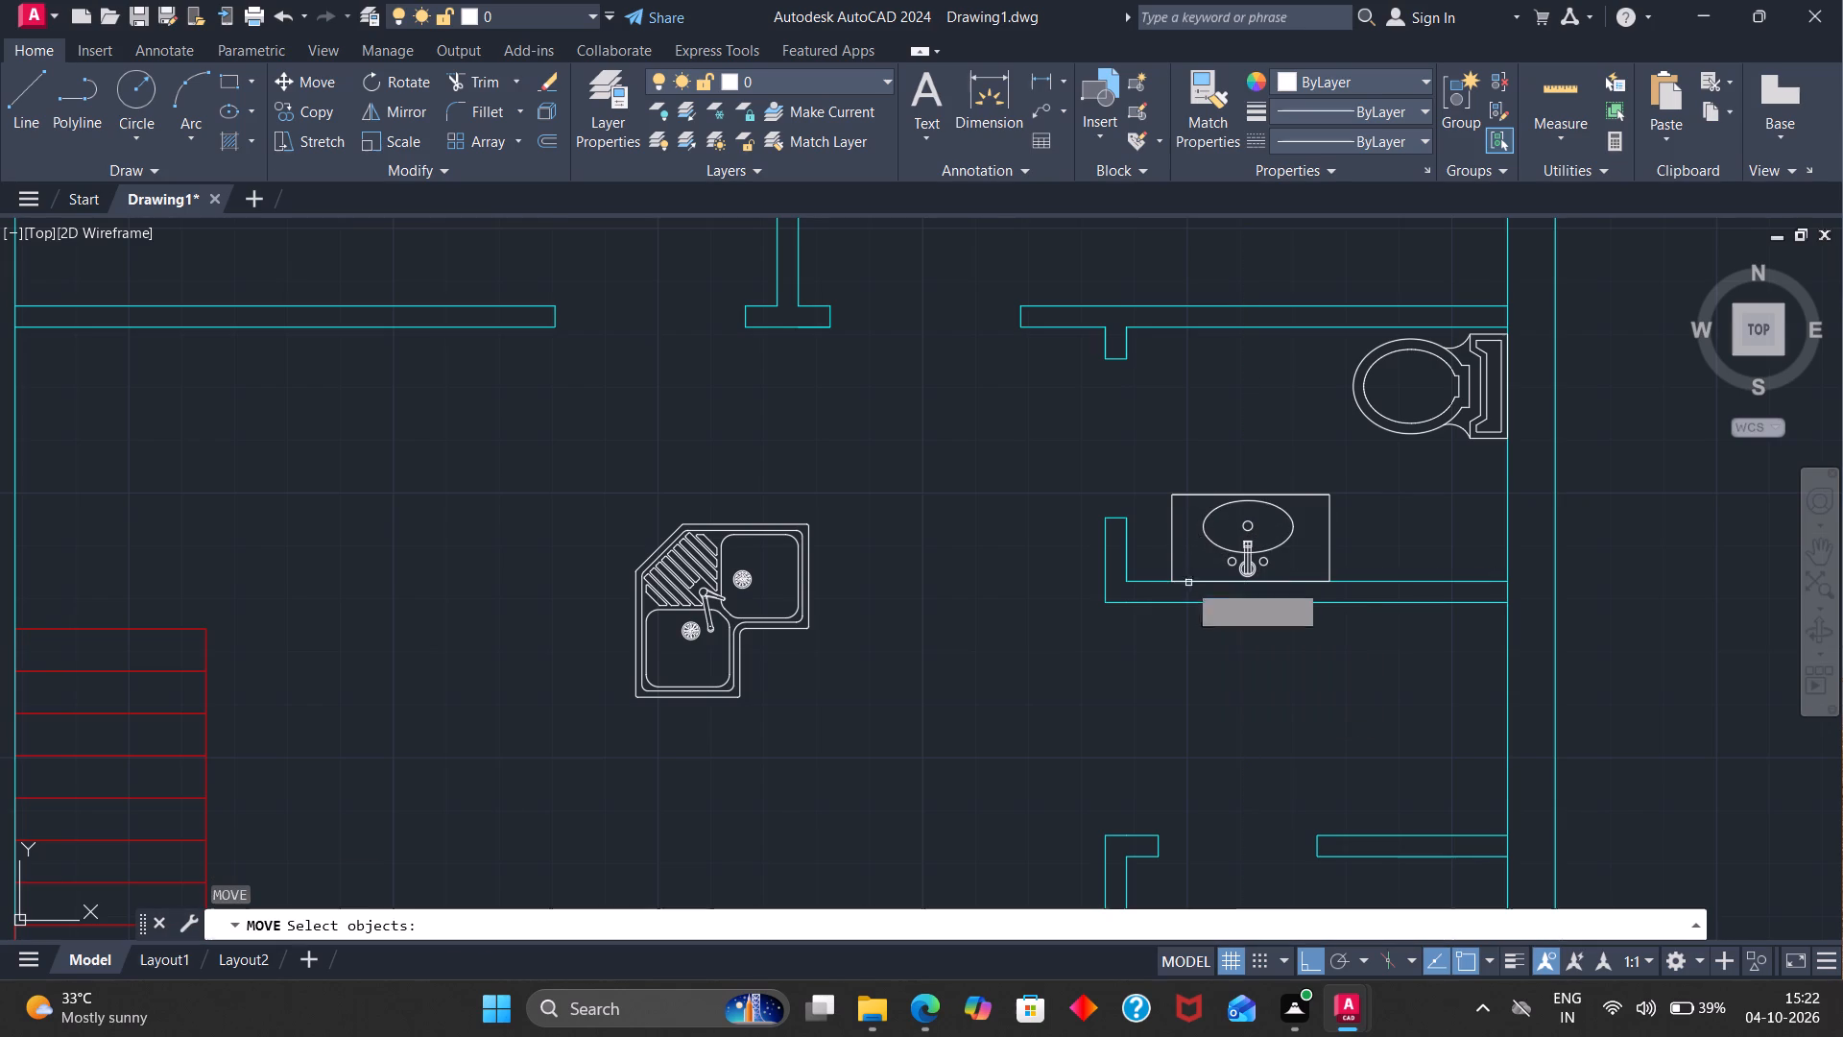
pyautogui.click(1174, 575)
pyautogui.press('Return')
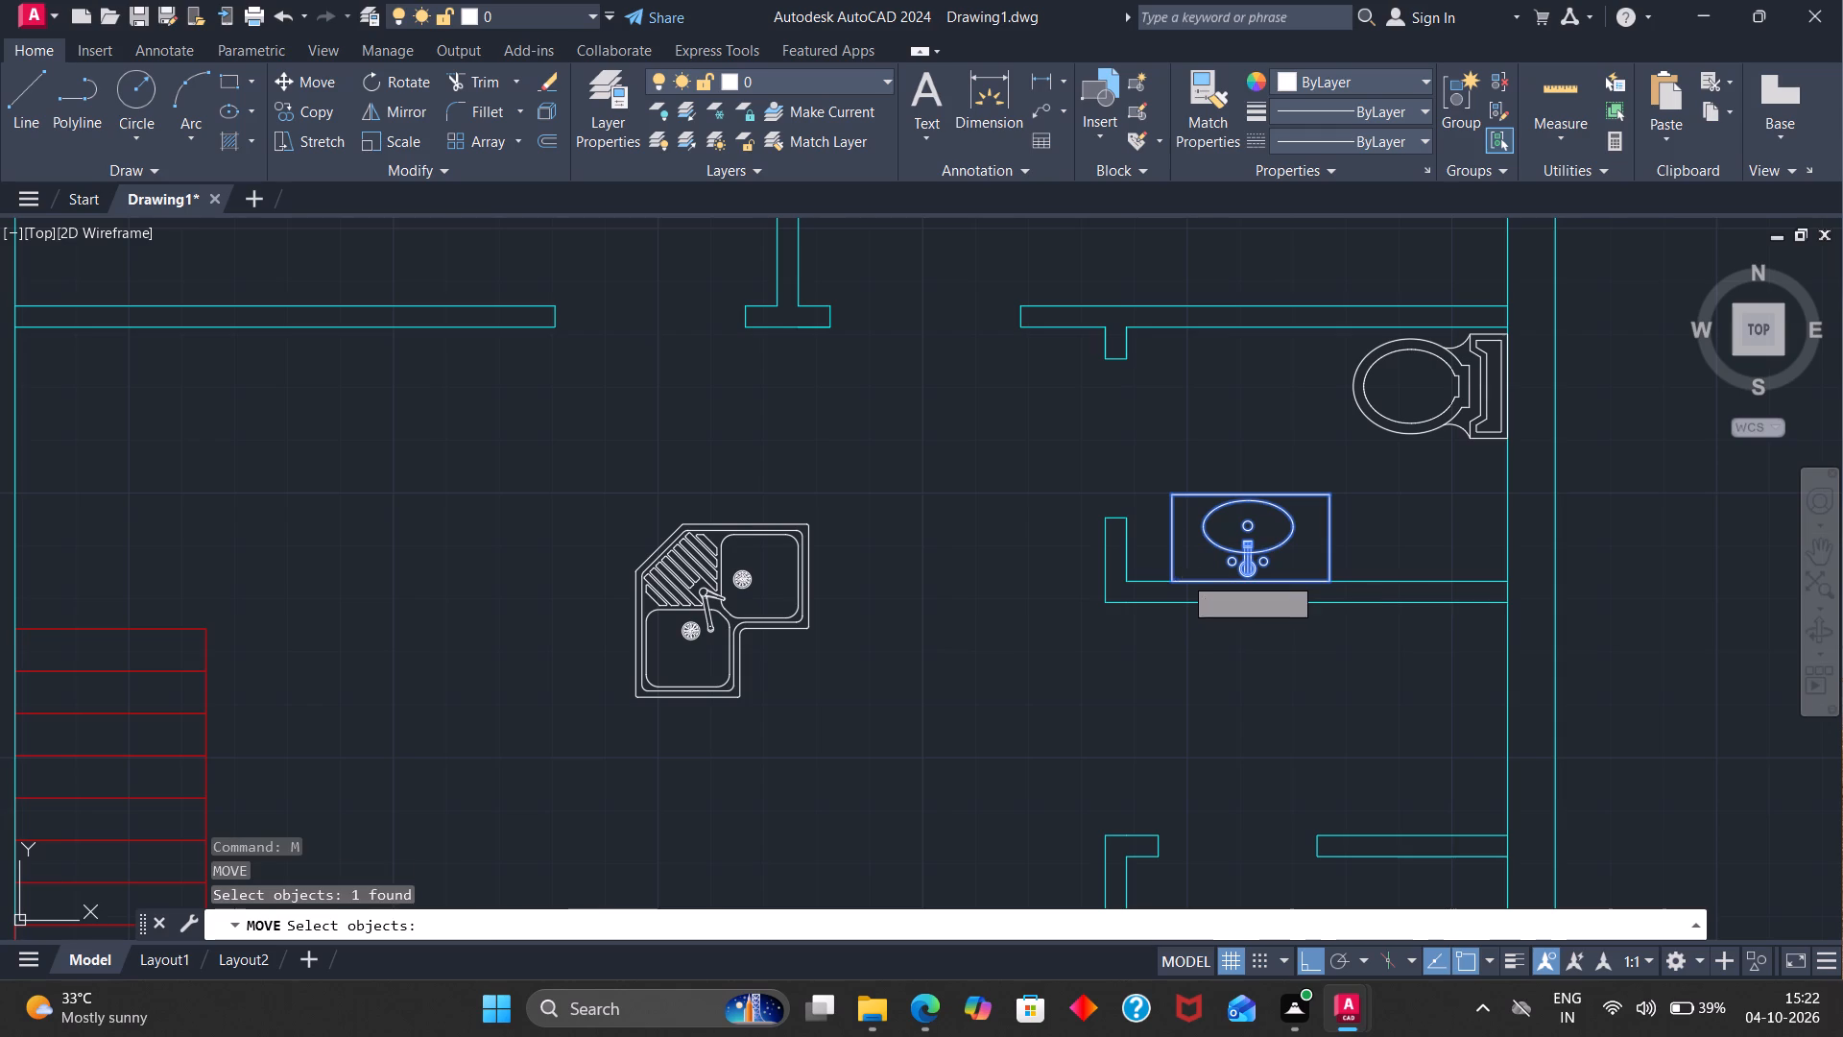
pyautogui.click(1170, 583)
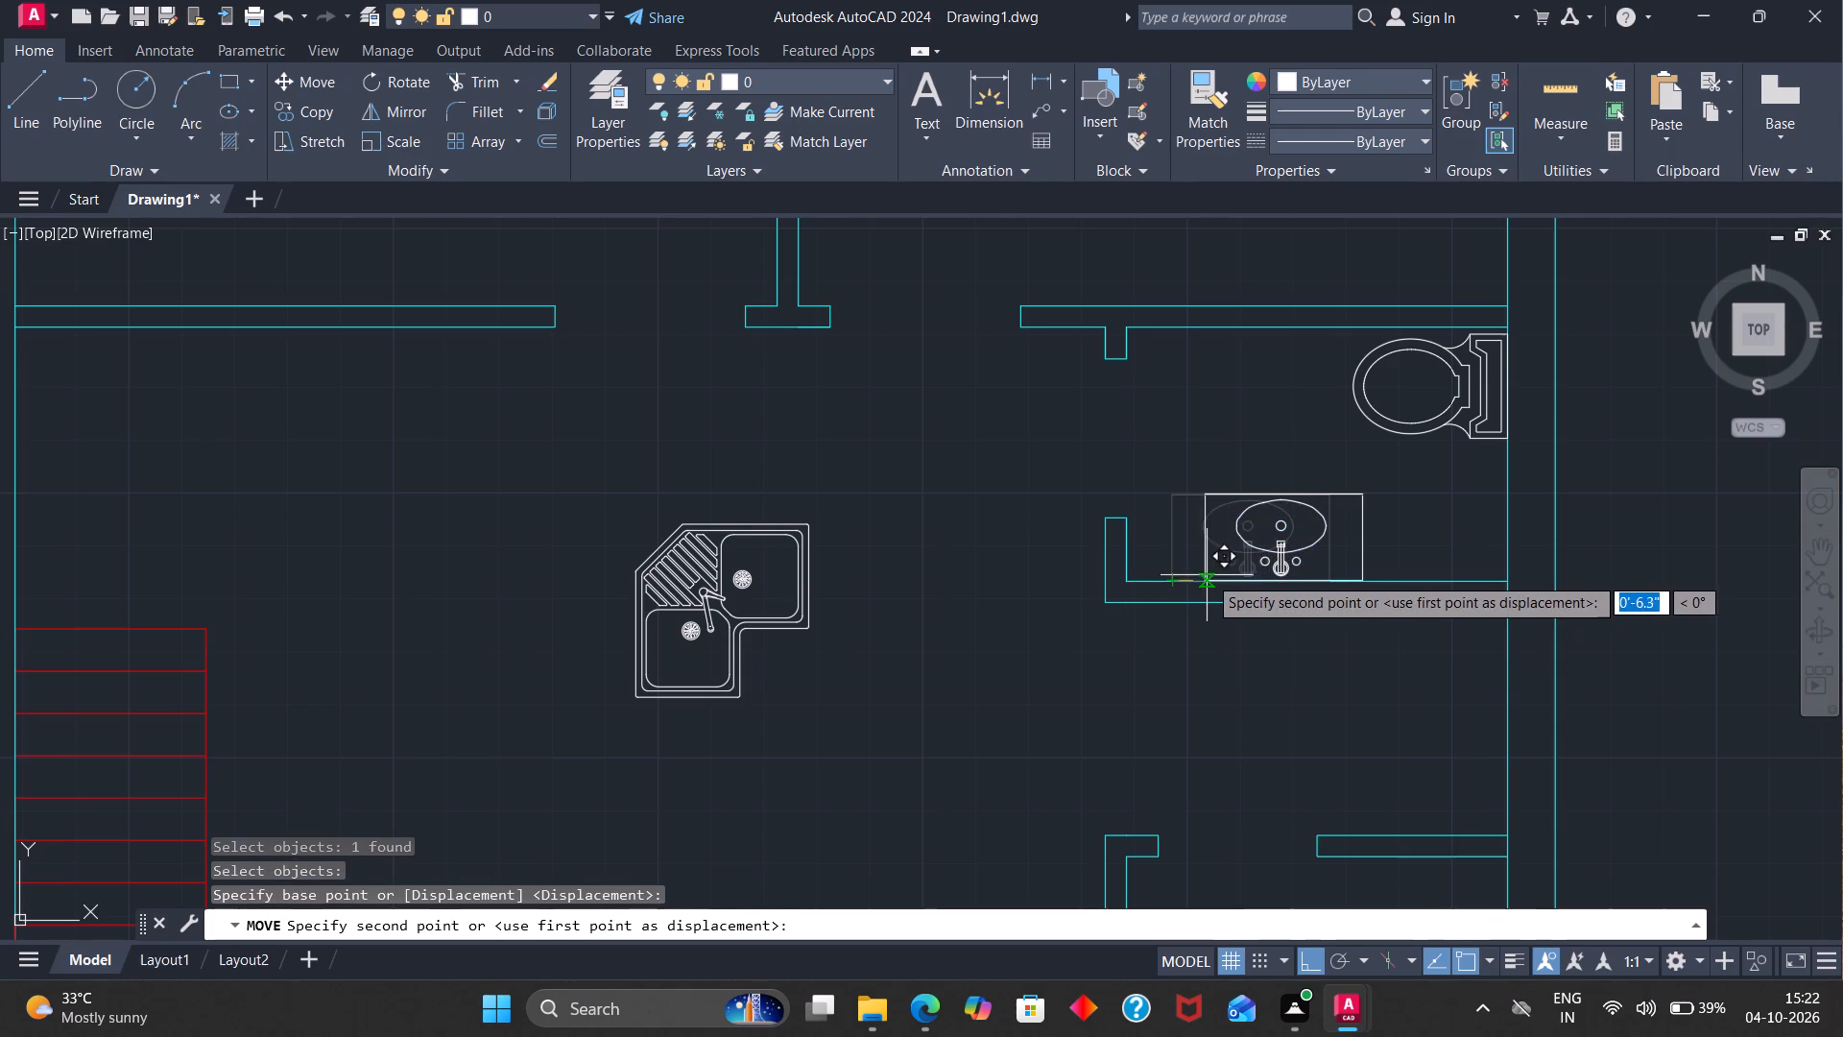
pyautogui.click(1228, 578)
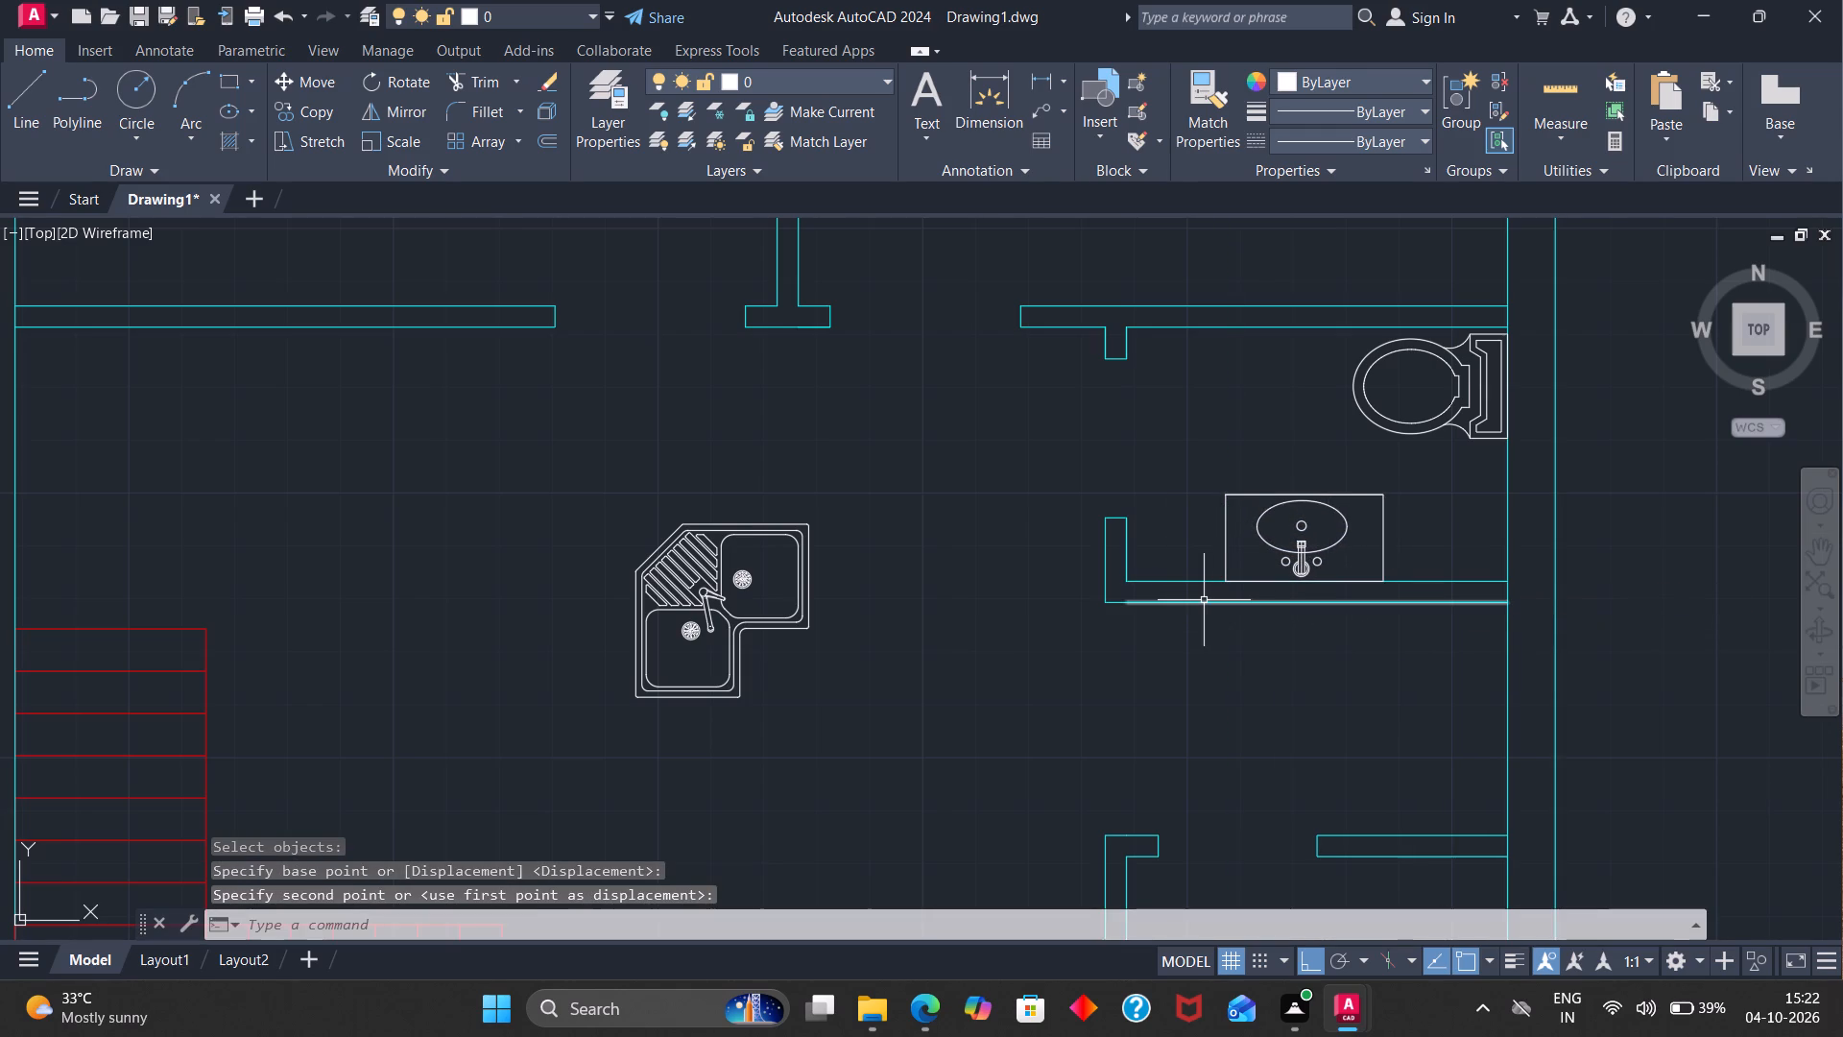
# Rotate the kitchen block 90° counterclockwise about its lower-left corner.
pyautogui.scroll(-2, 984, 689)
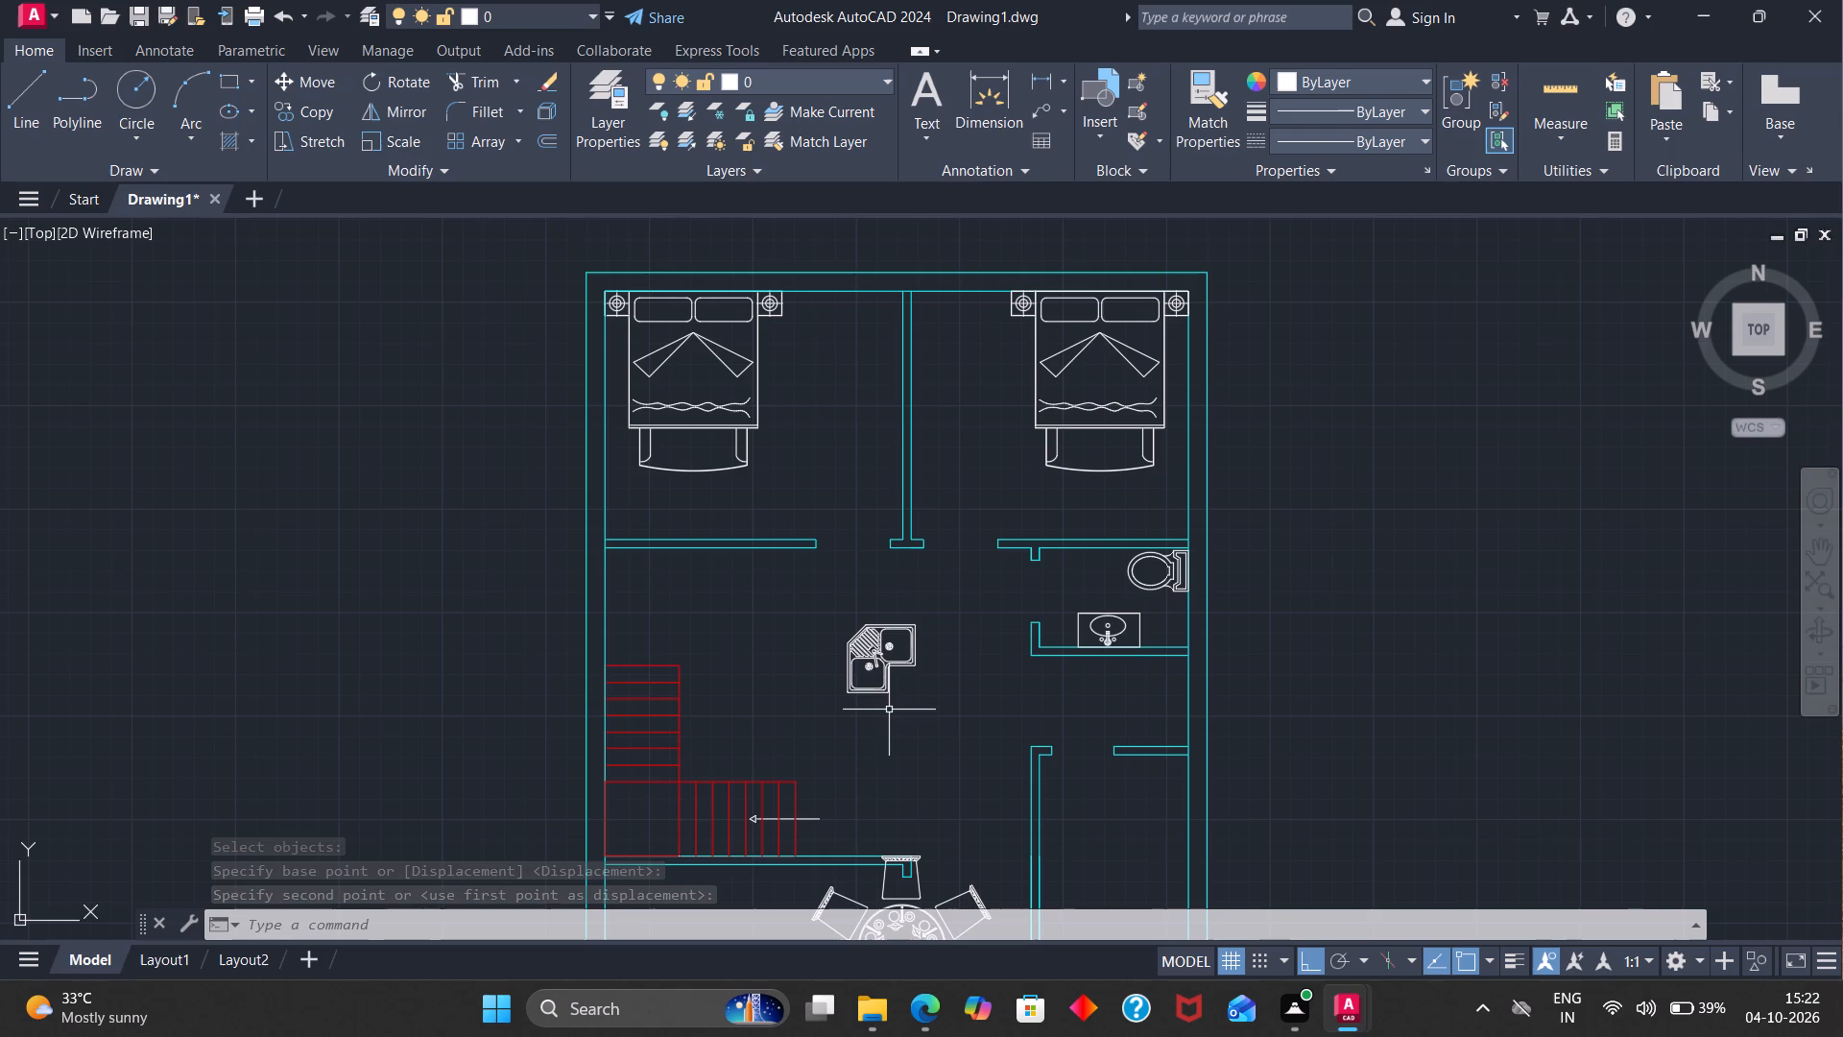
pyautogui.scroll(-1, 882, 715)
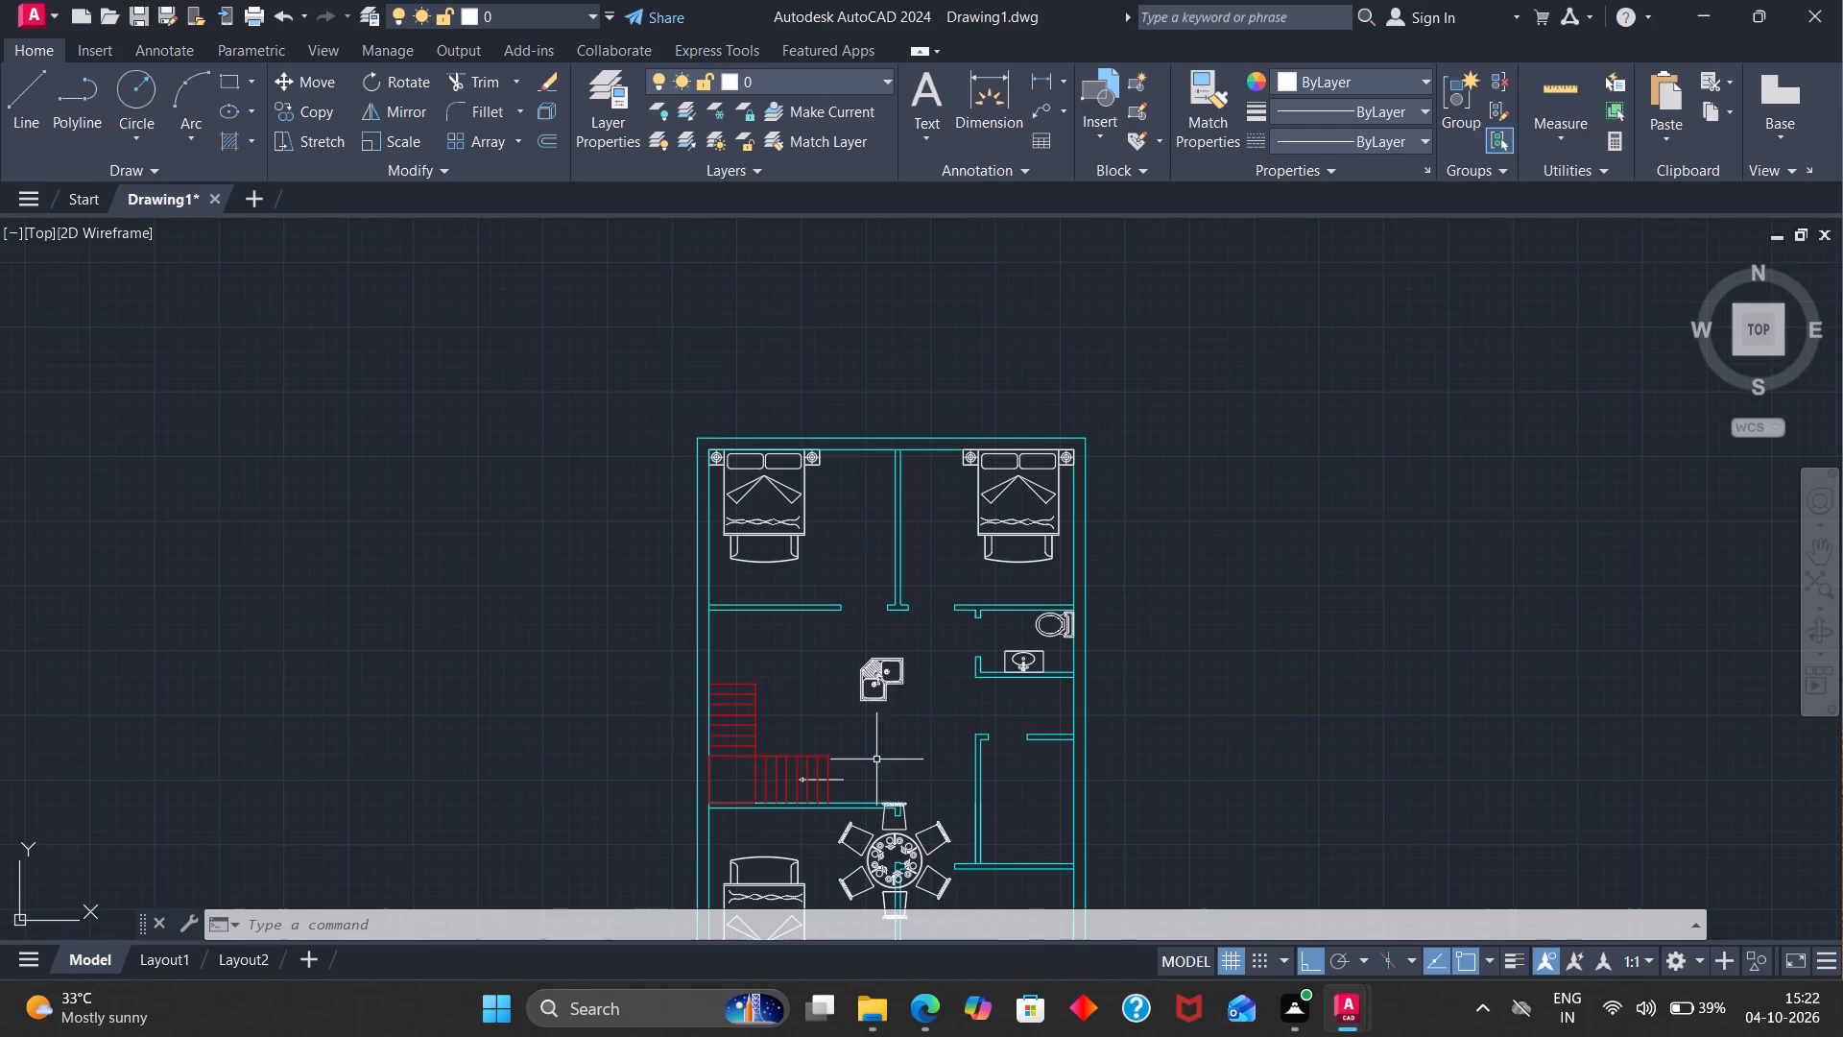
pyautogui.scroll(2, 870, 718)
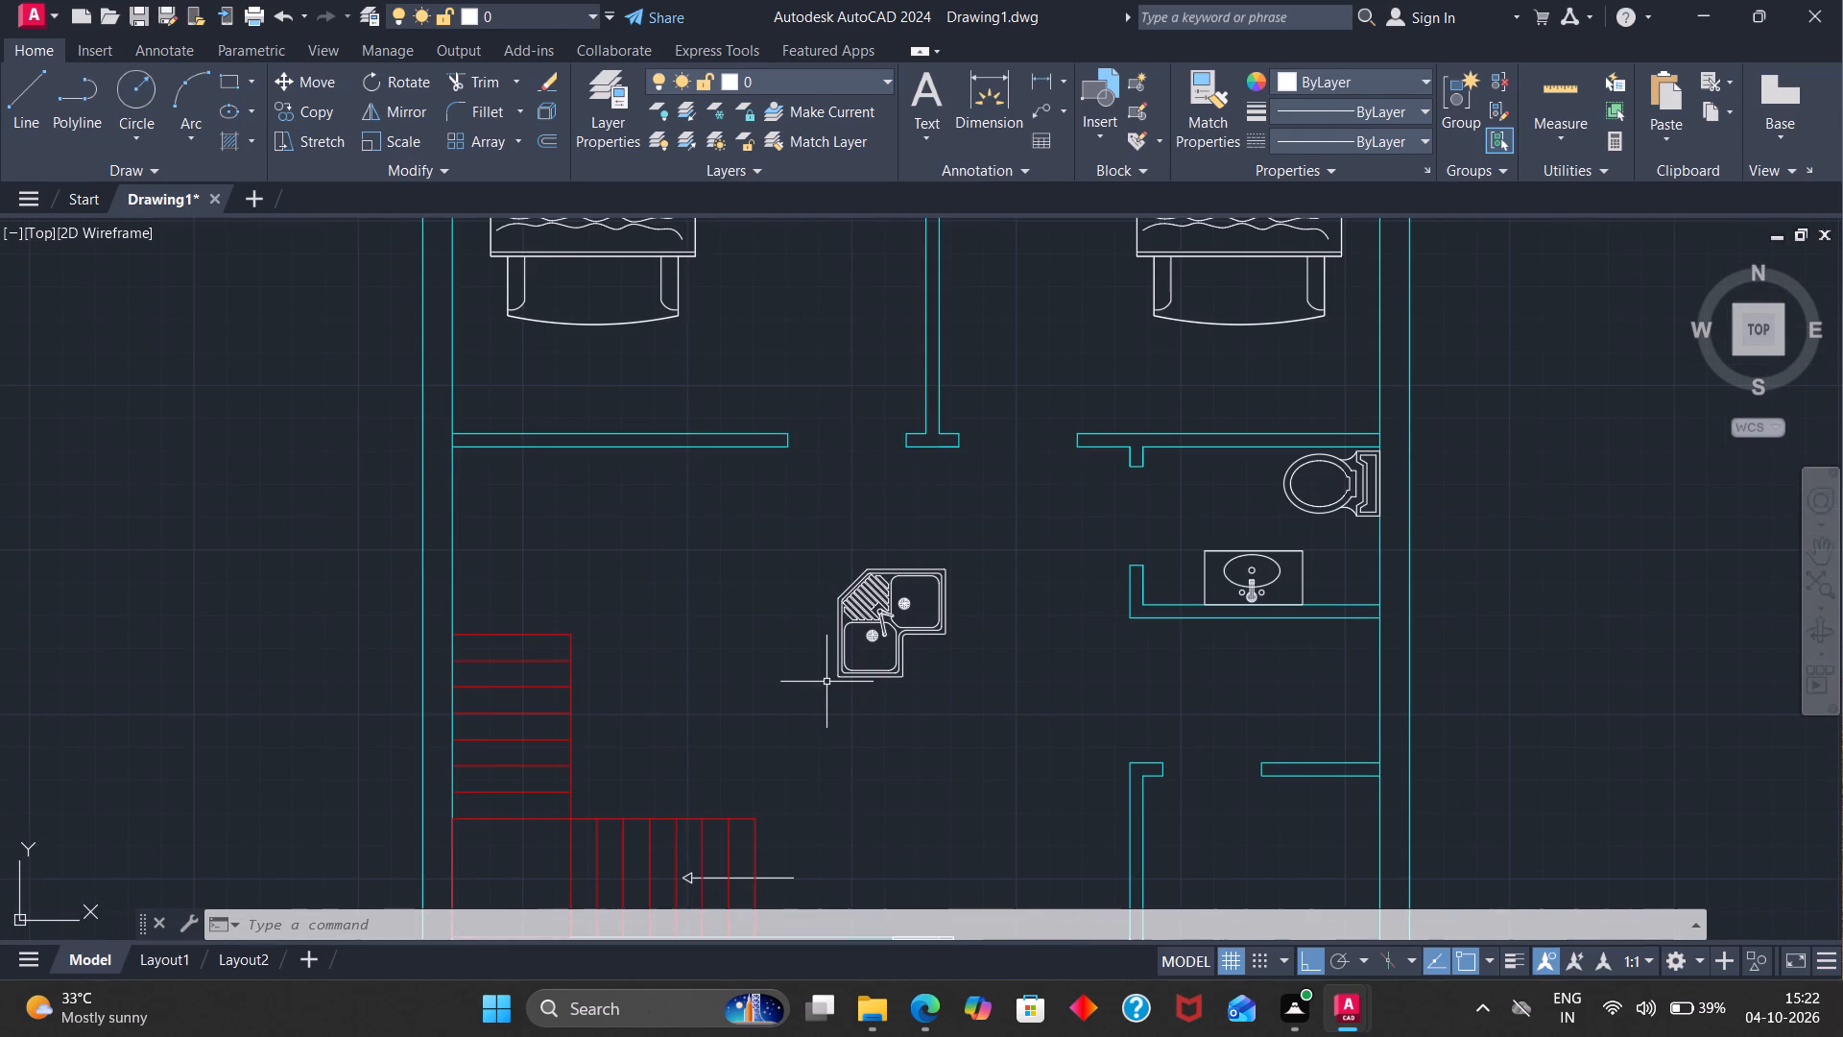
pyautogui.scroll(-2, 836, 678)
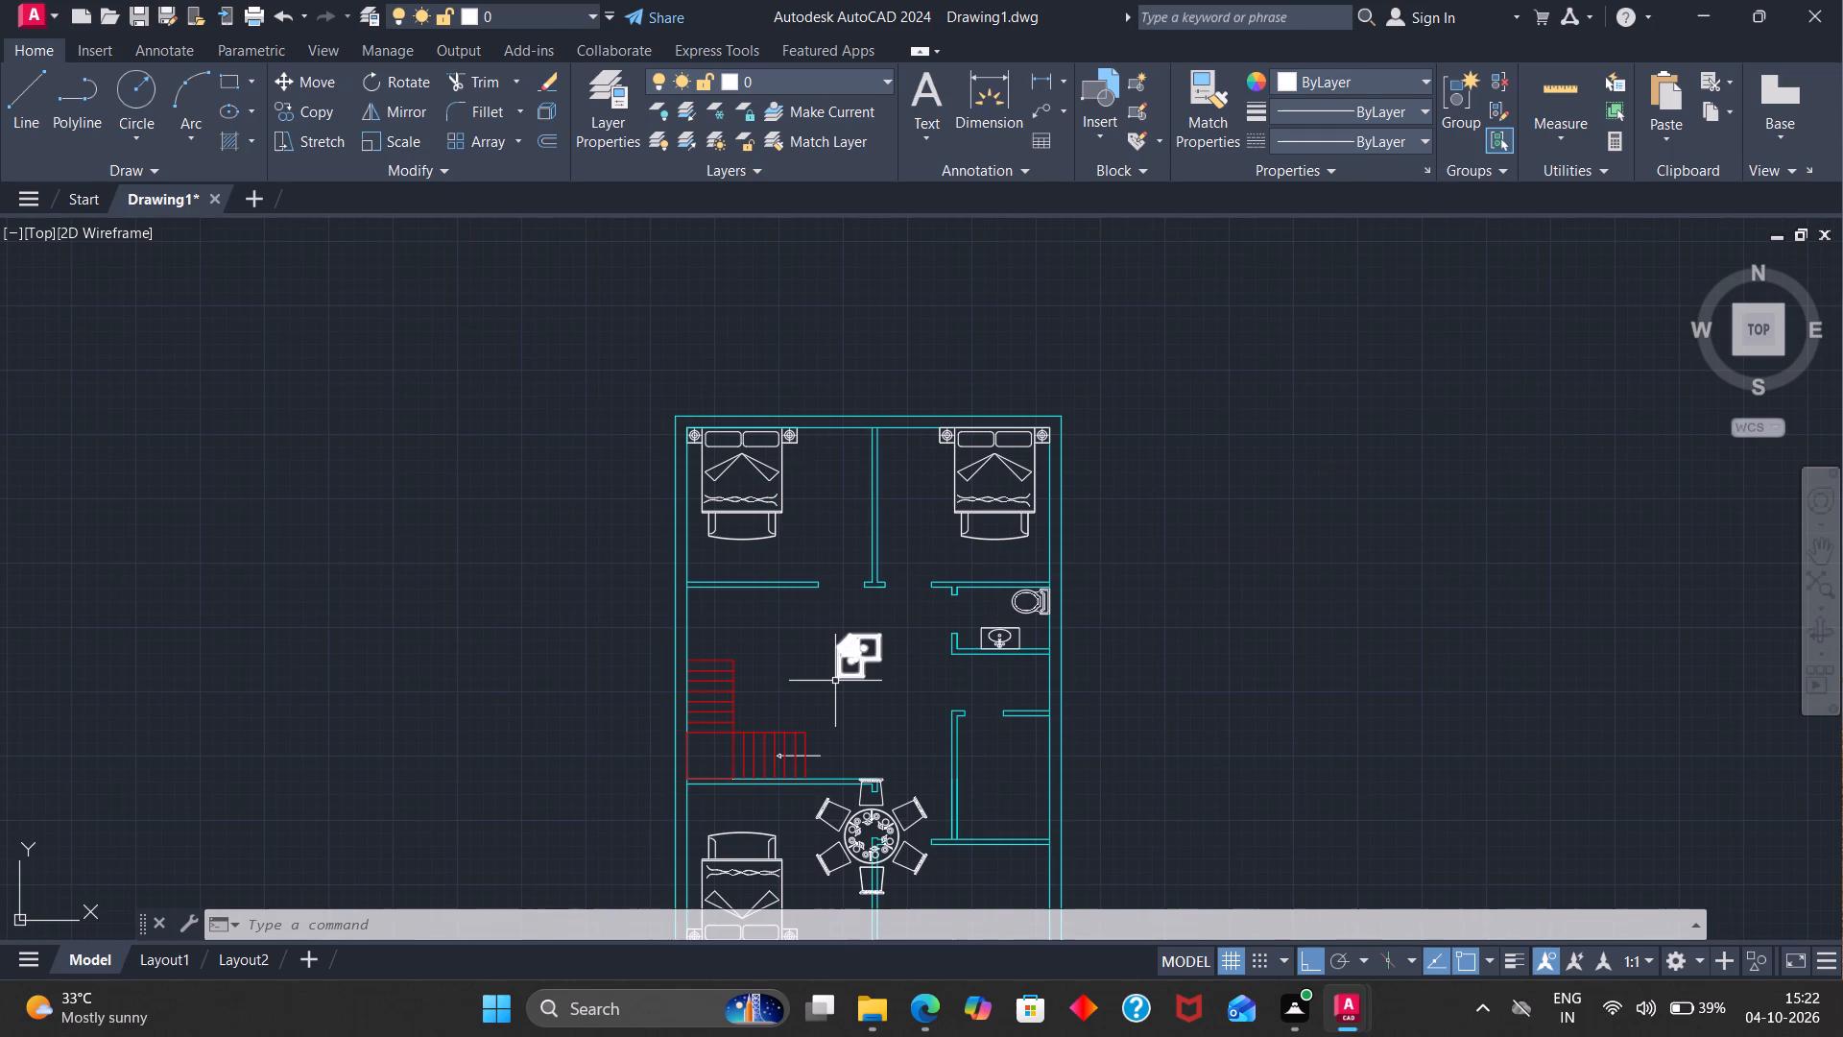
pyautogui.press('r')
pyautogui.press('o')
pyautogui.press('Return')
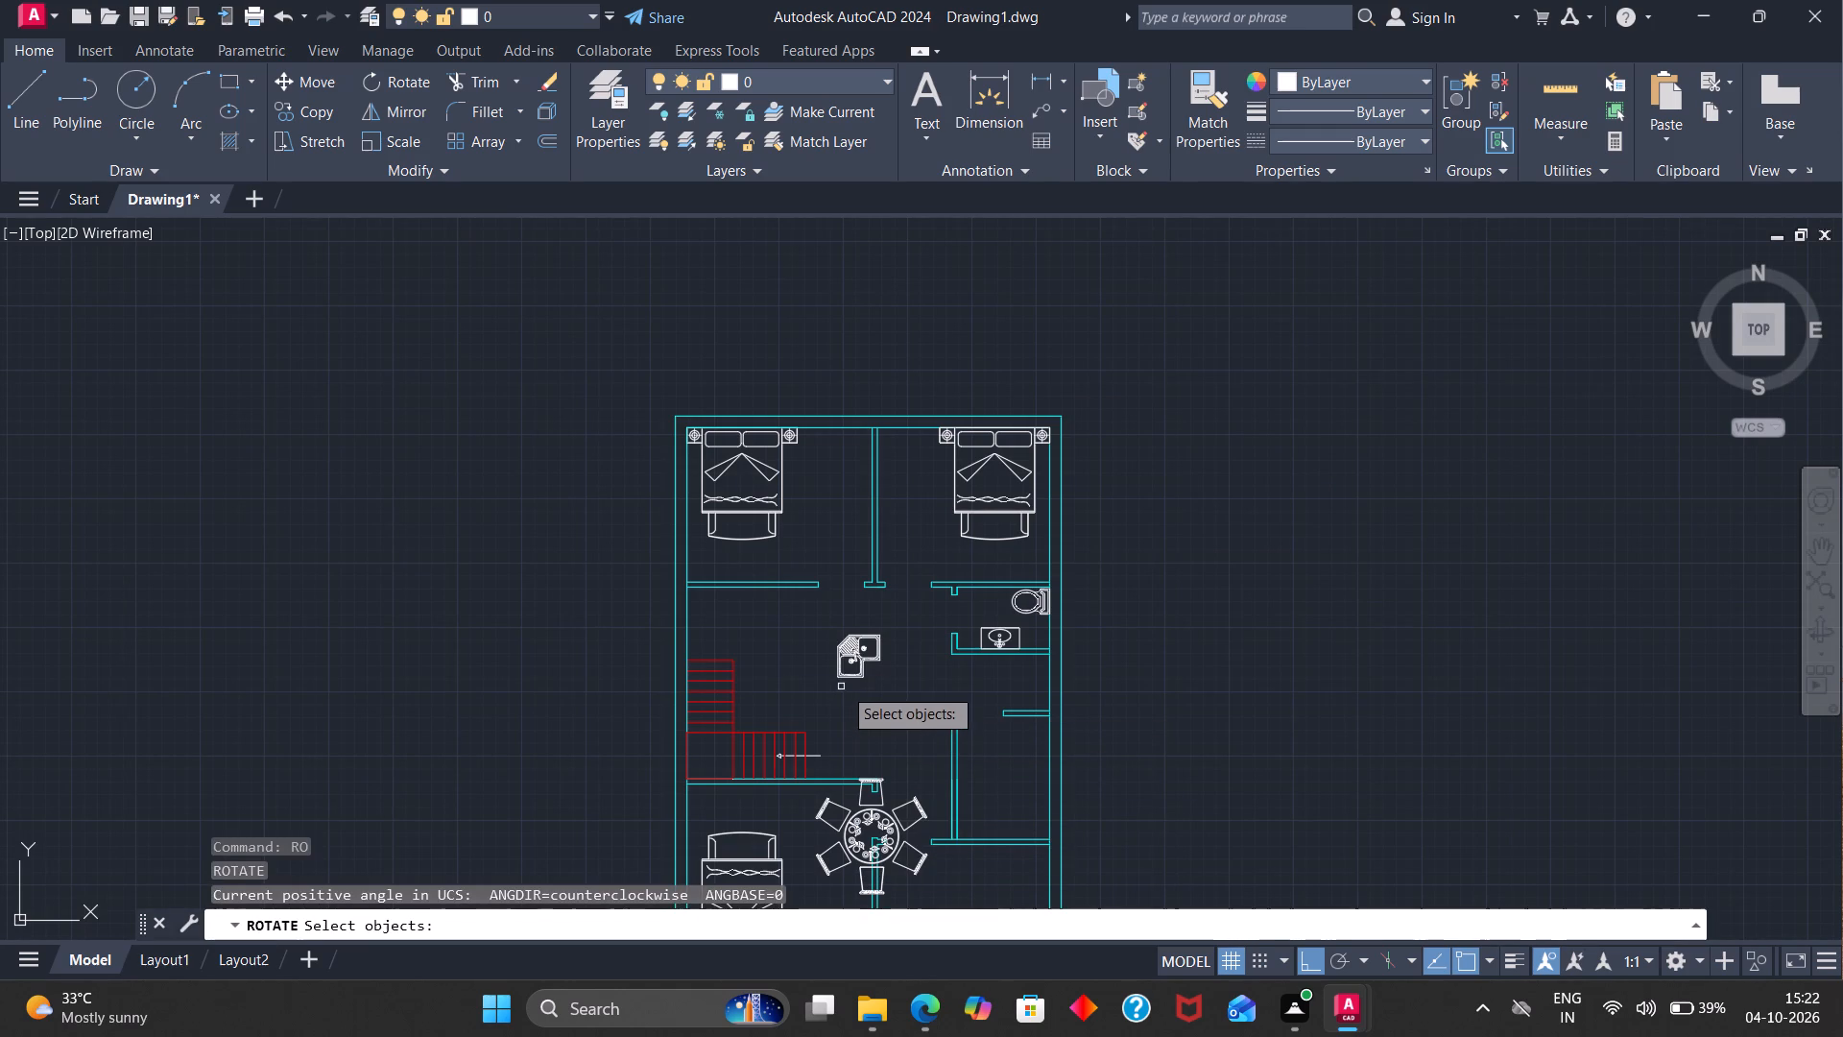
pyautogui.click(850, 676)
pyautogui.press('Return')
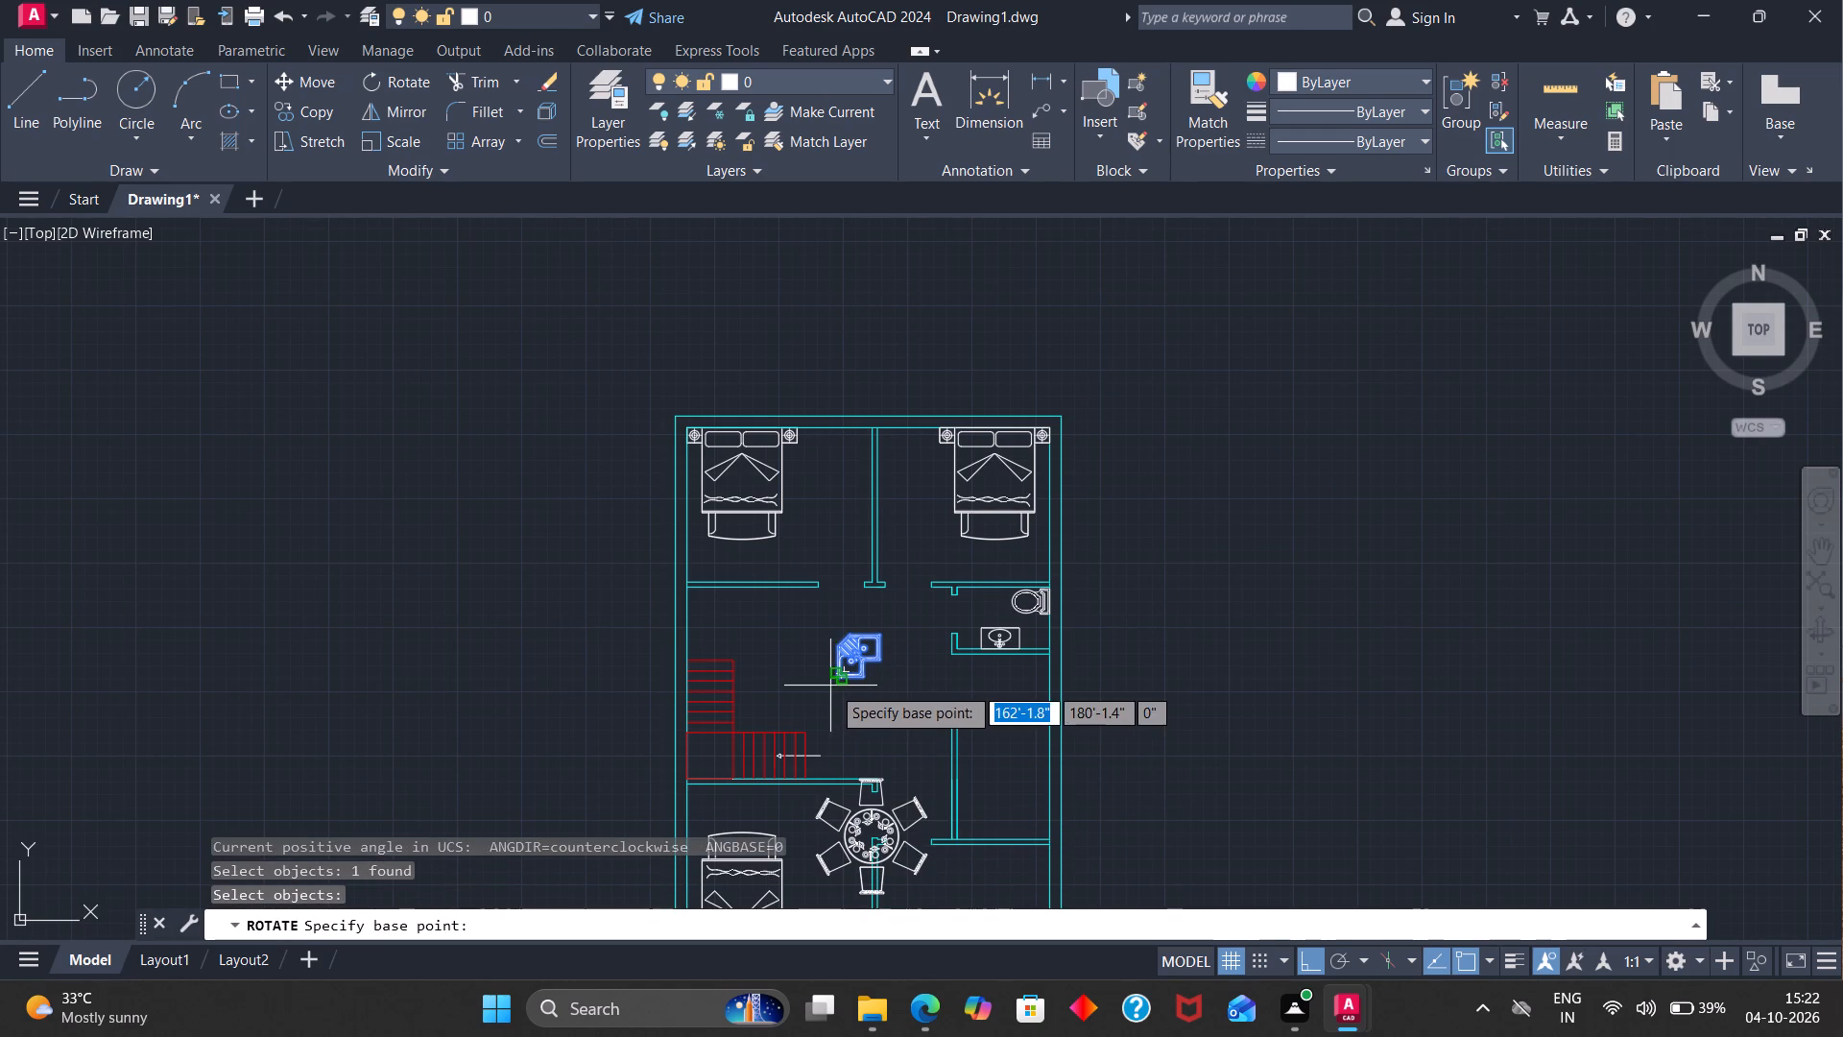
pyautogui.click(838, 682)
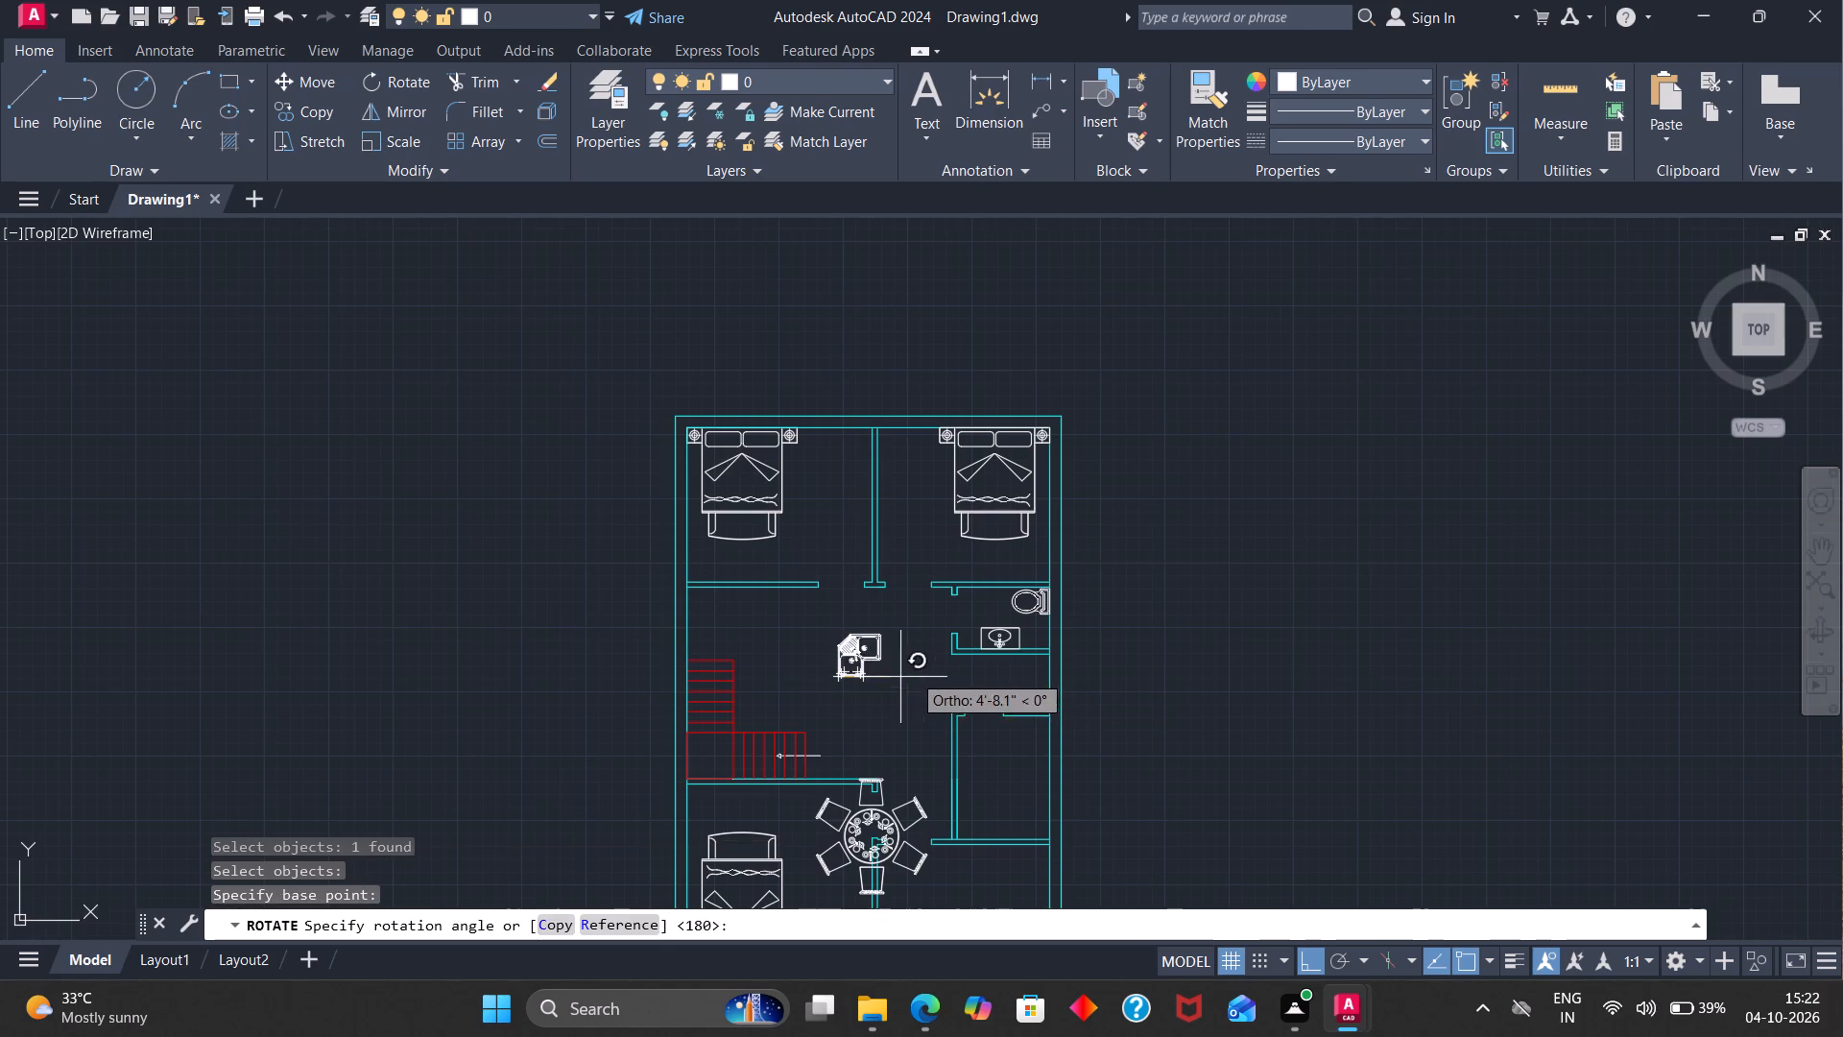
pyautogui.click(896, 556)
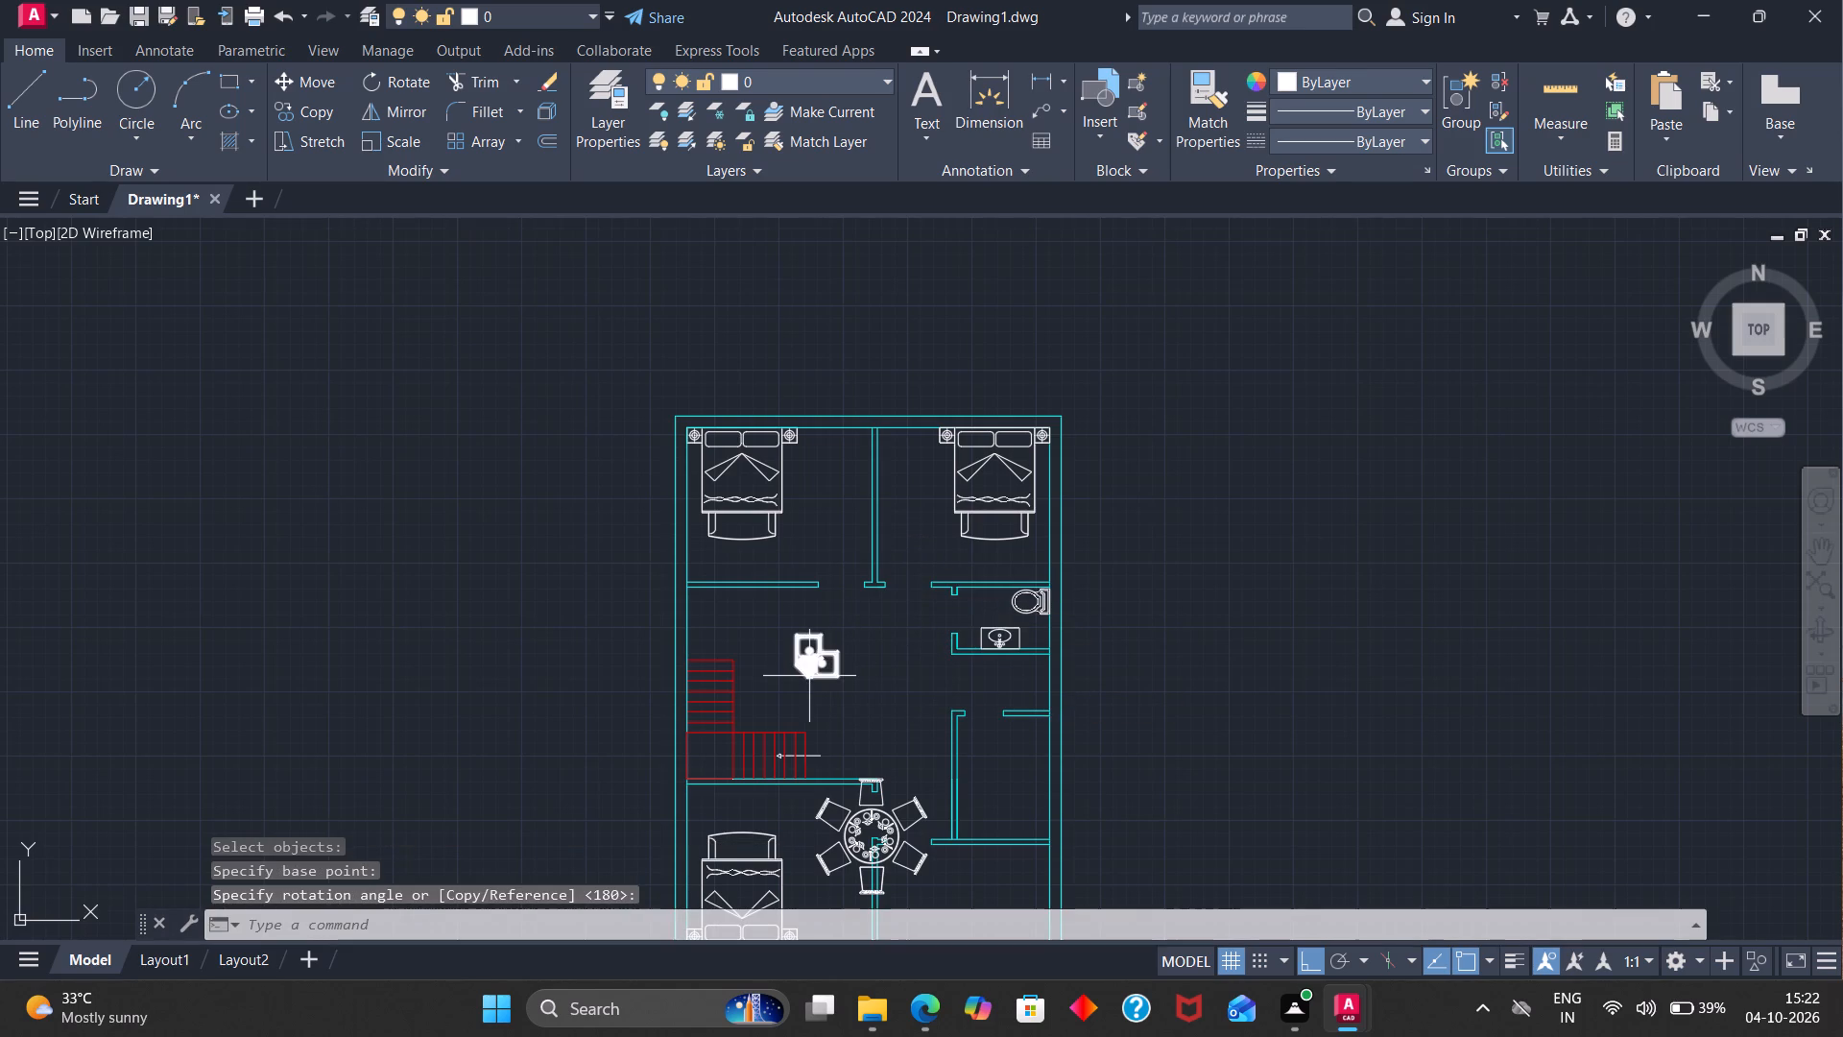
# Move the kitchen block about 15' diagonally down into the kitchen room's lower-left corner, beside the dining table.
pyautogui.click(808, 676)
pyautogui.press('m')
pyautogui.press('Return')
pyautogui.click(809, 675)
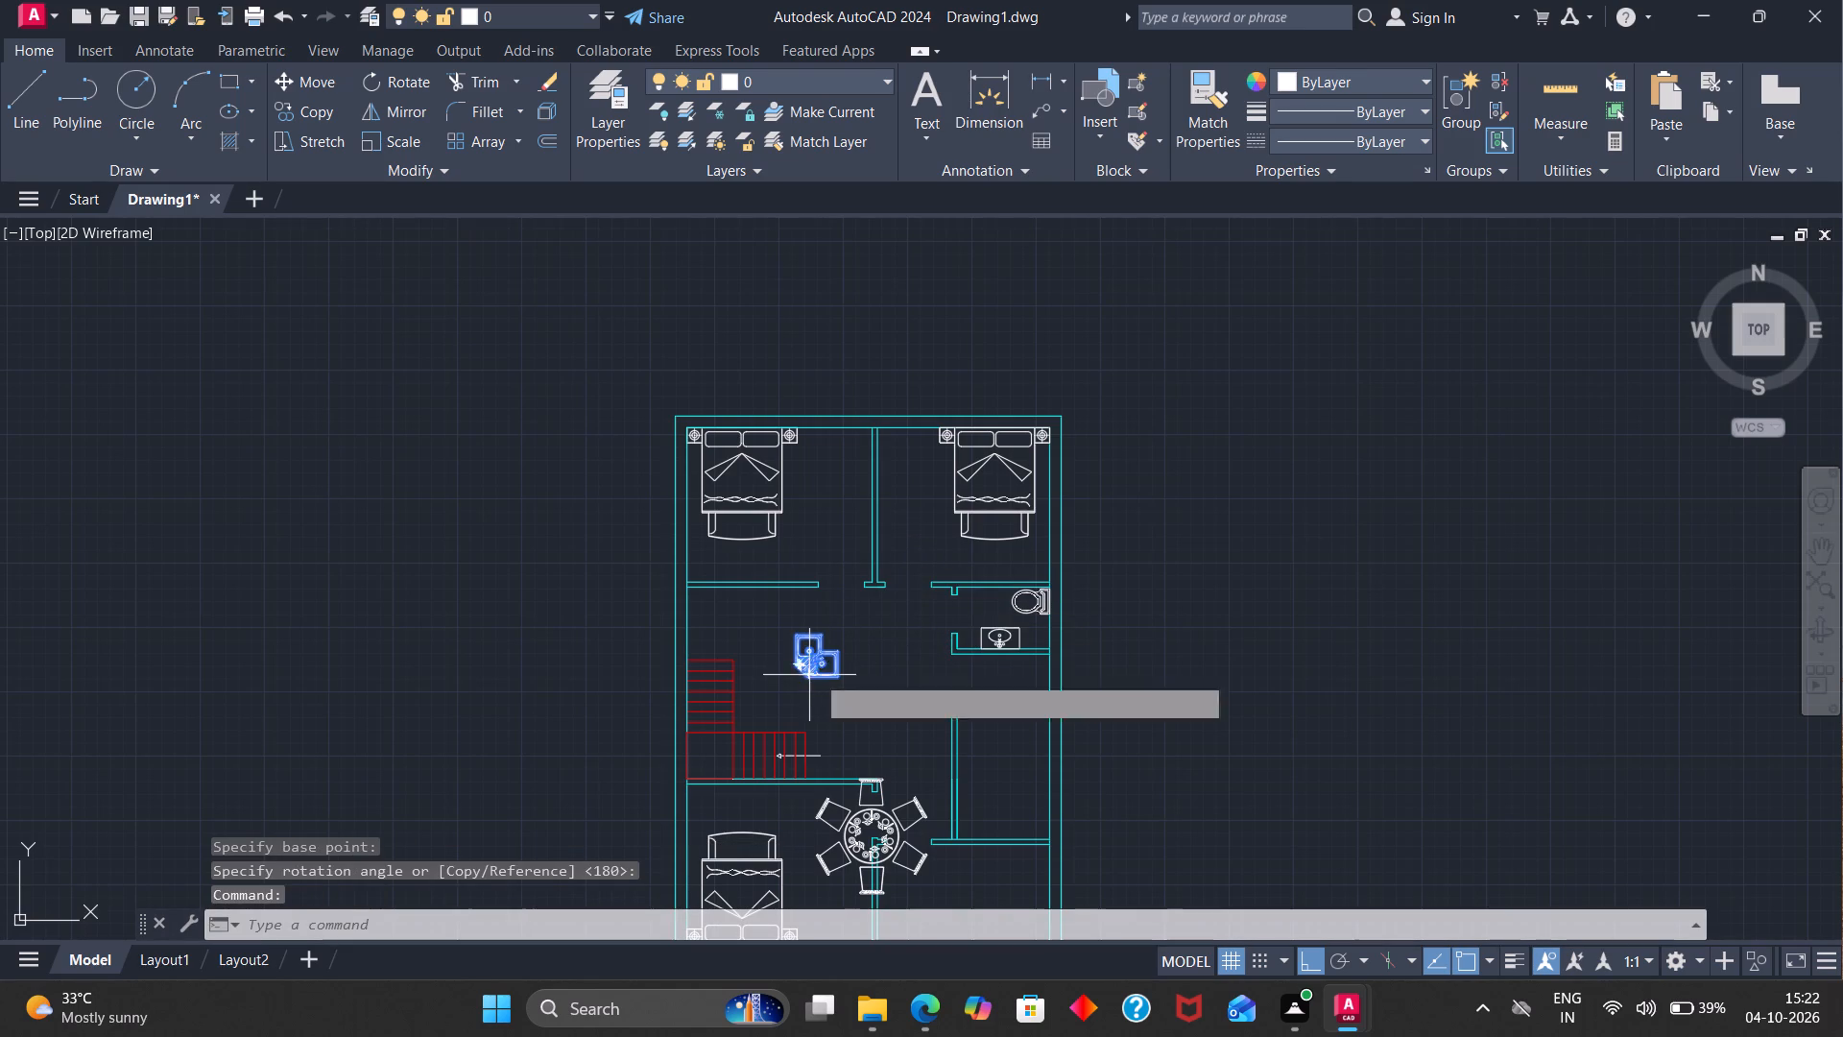
pyautogui.scroll(2, 968, 829)
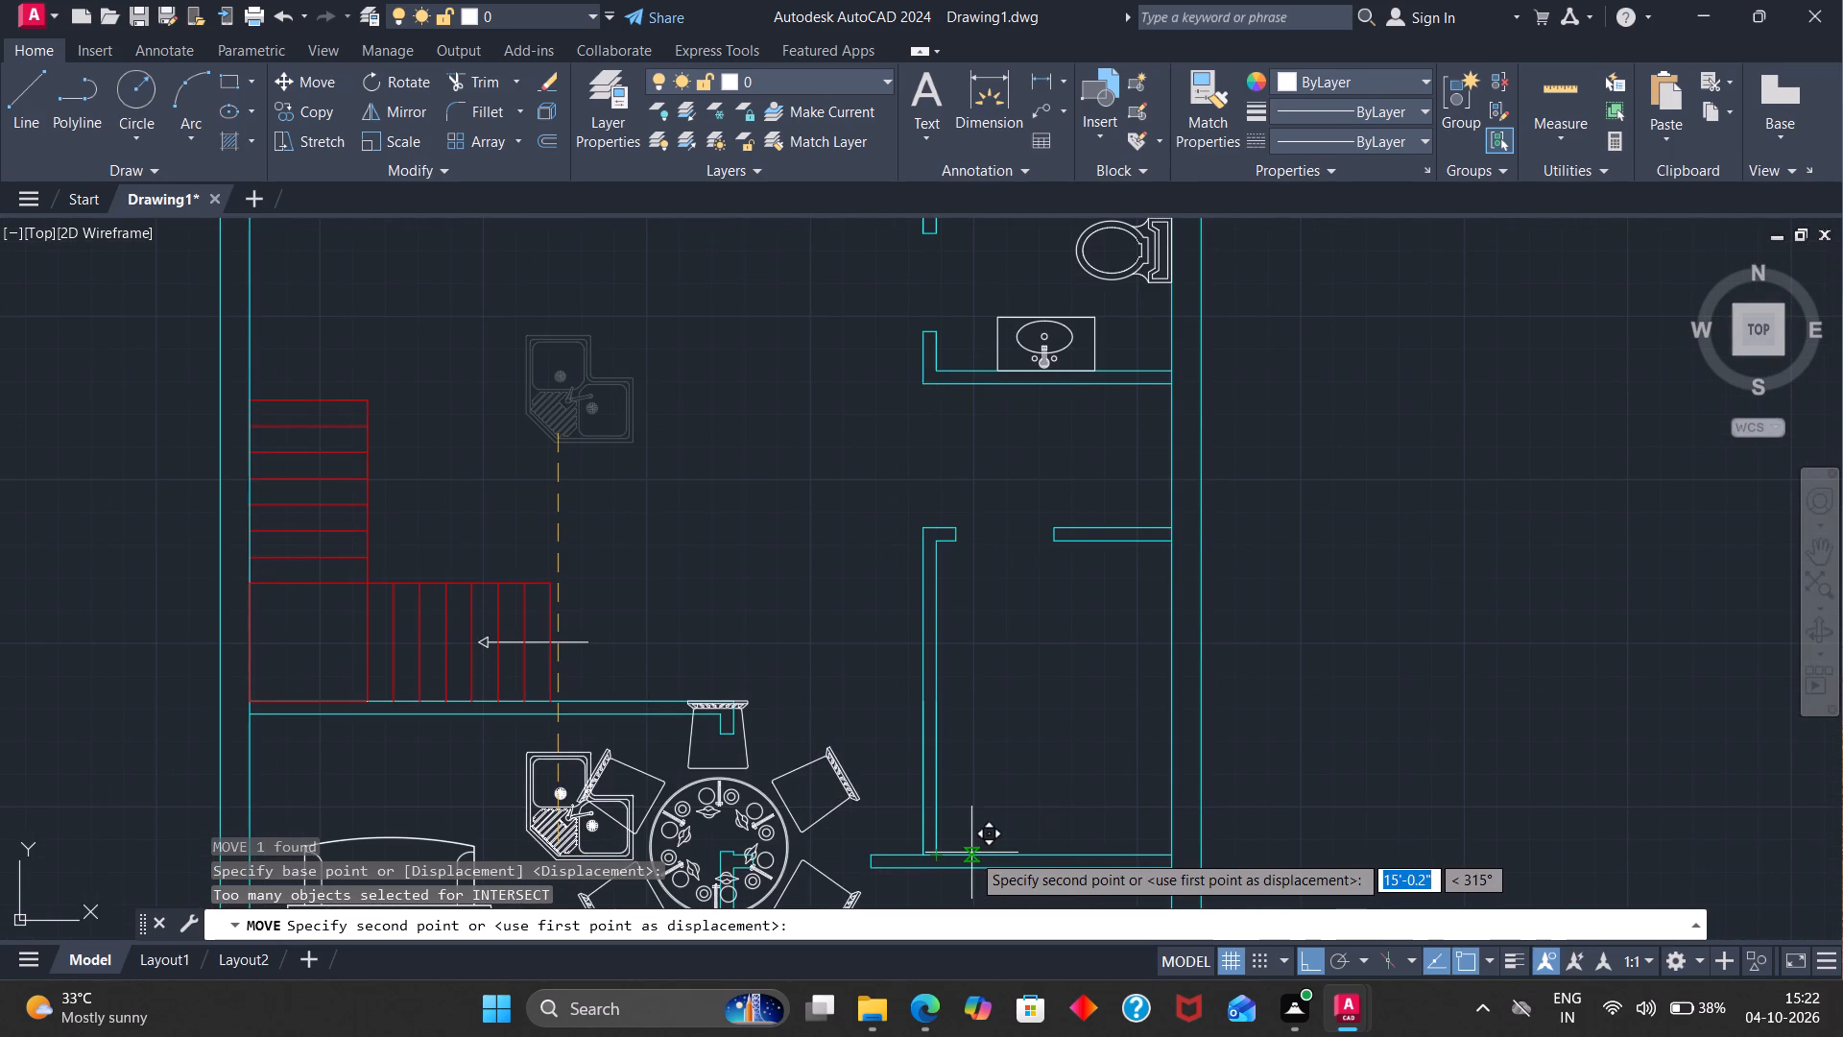
pyautogui.click(972, 853)
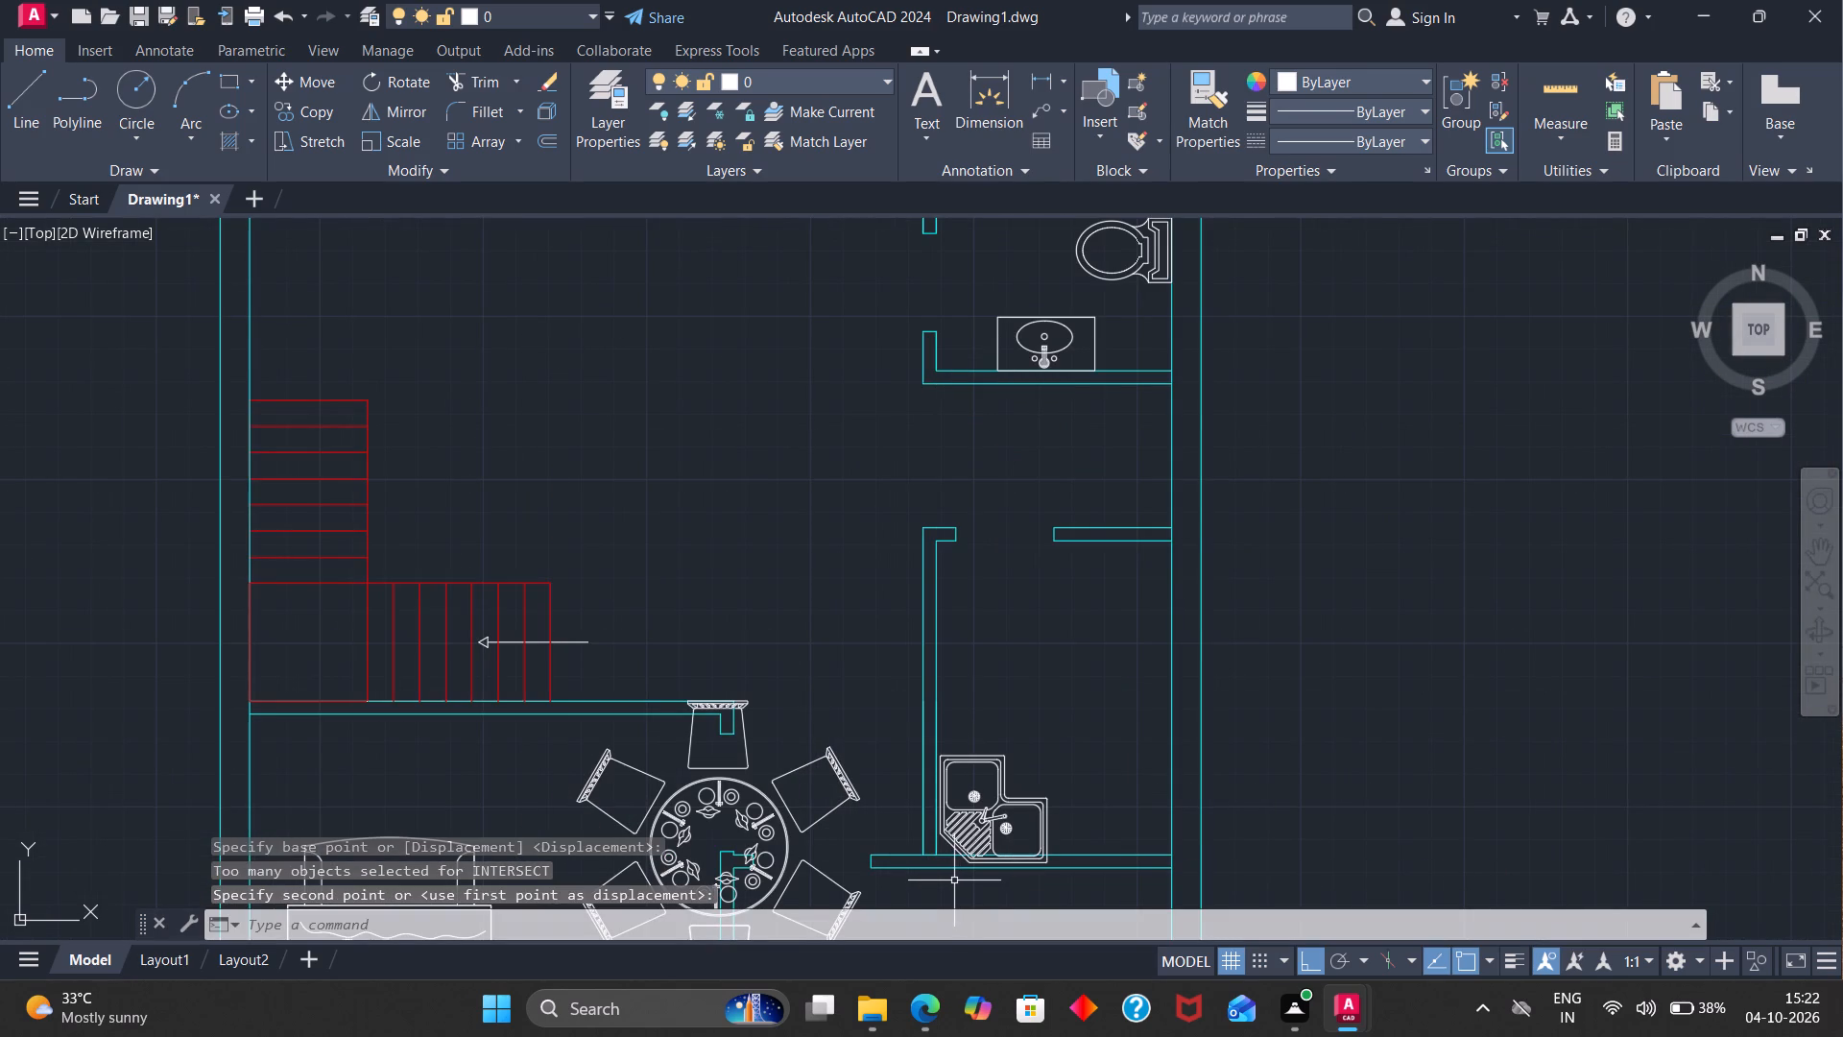
# Move the kitchen block slightly up from its lower corner so it clears the kitchen's lower wall.
pyautogui.press('m')
pyautogui.press('Return')
pyautogui.click(966, 856)
pyautogui.press('Return')
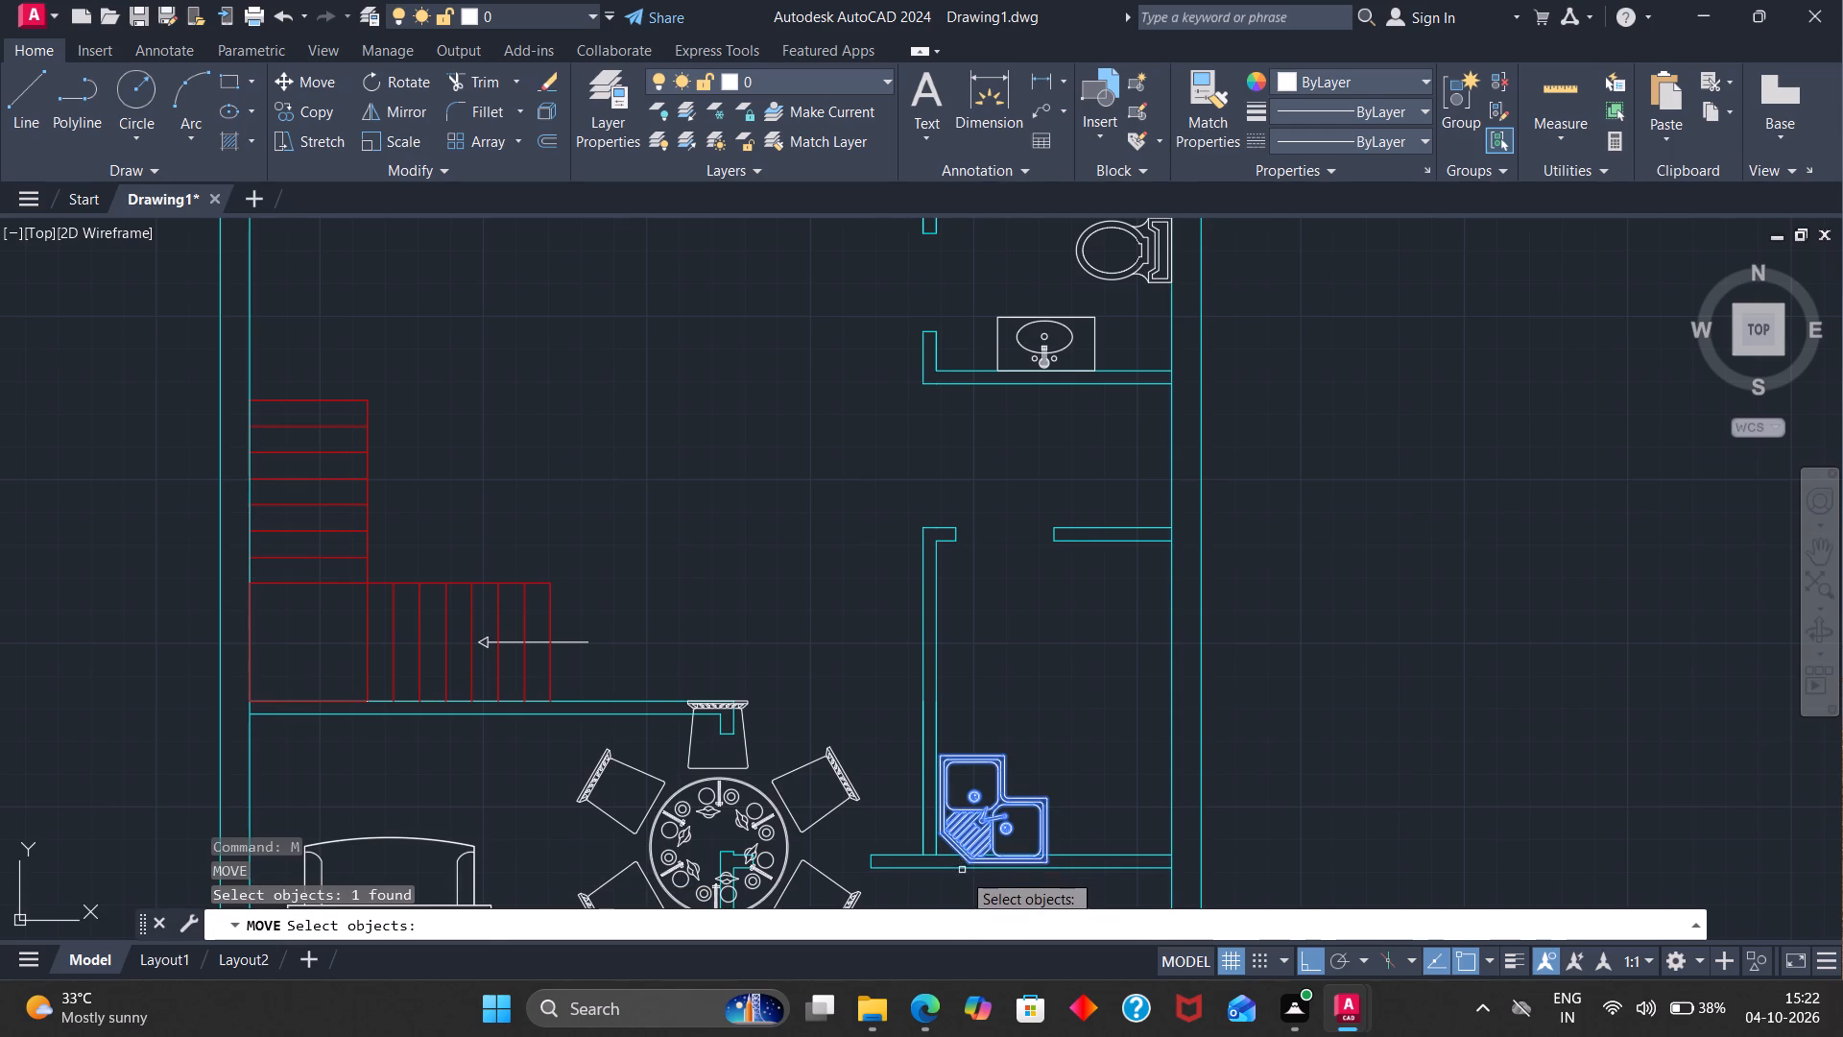
pyautogui.scroll(3, 969, 871)
pyautogui.click(952, 843)
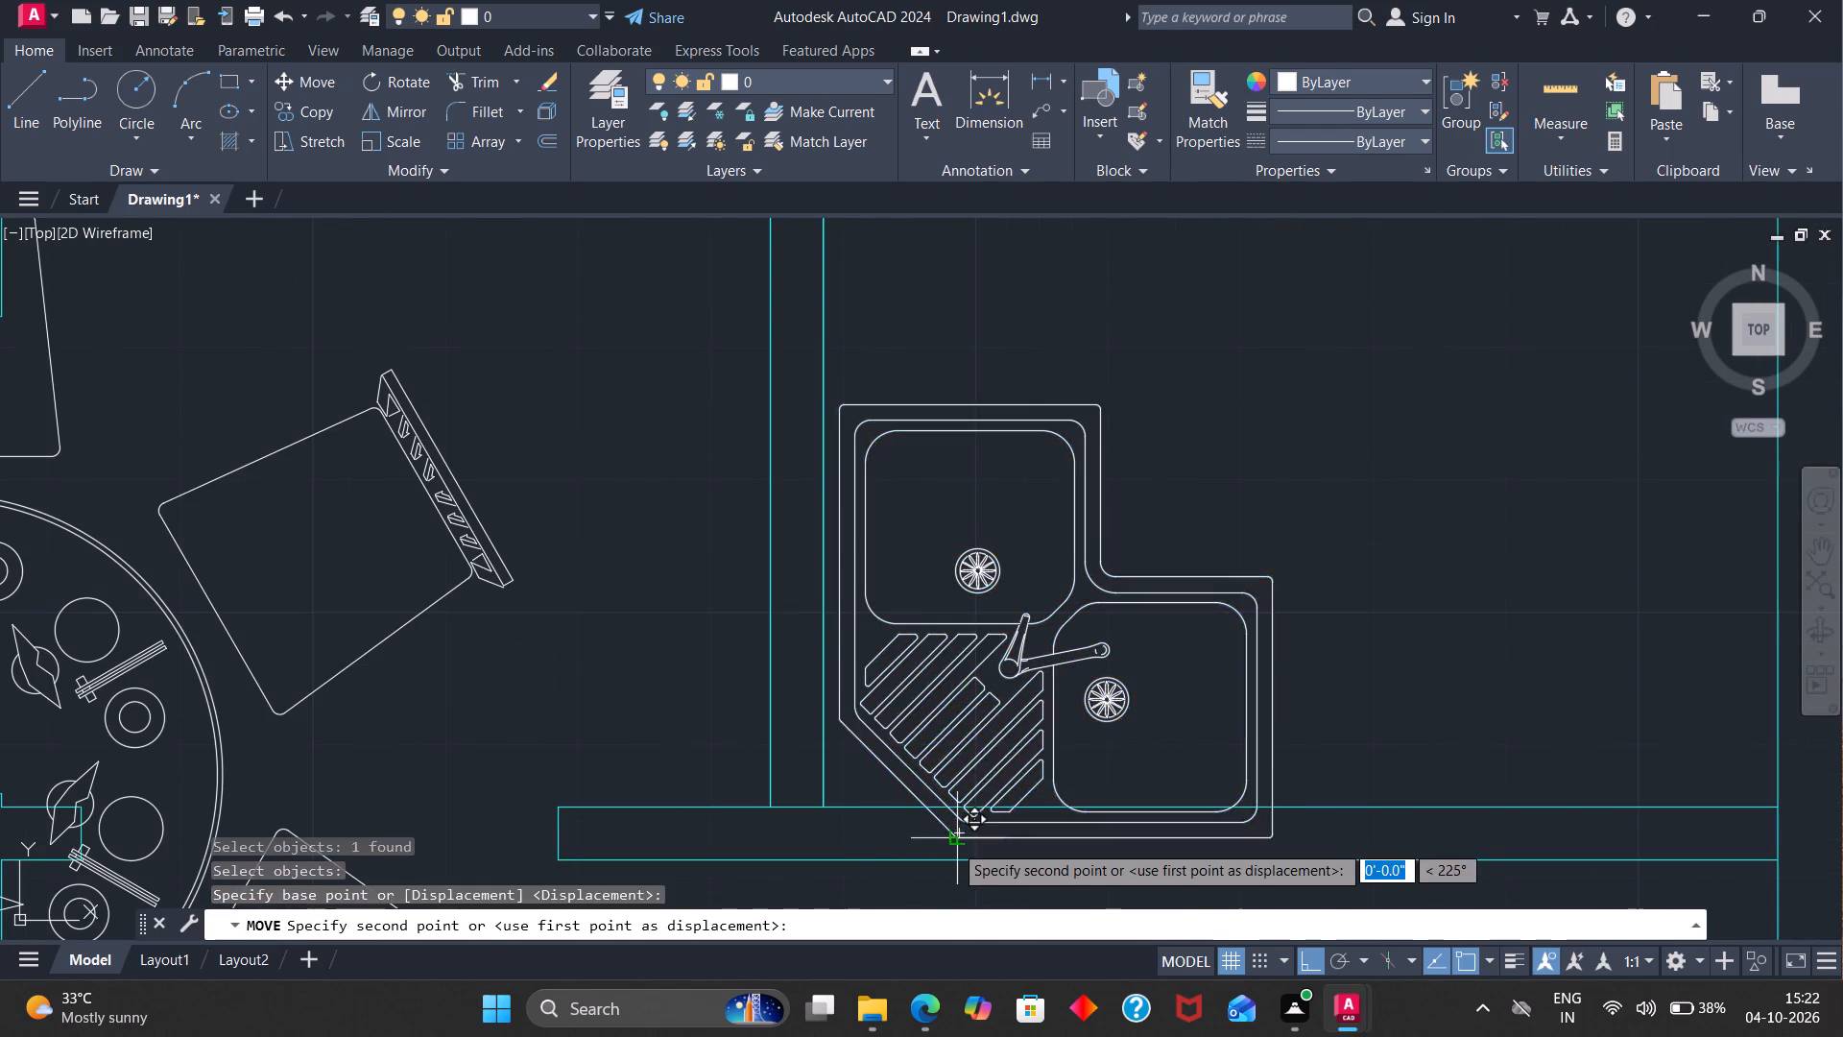
pyautogui.click(966, 801)
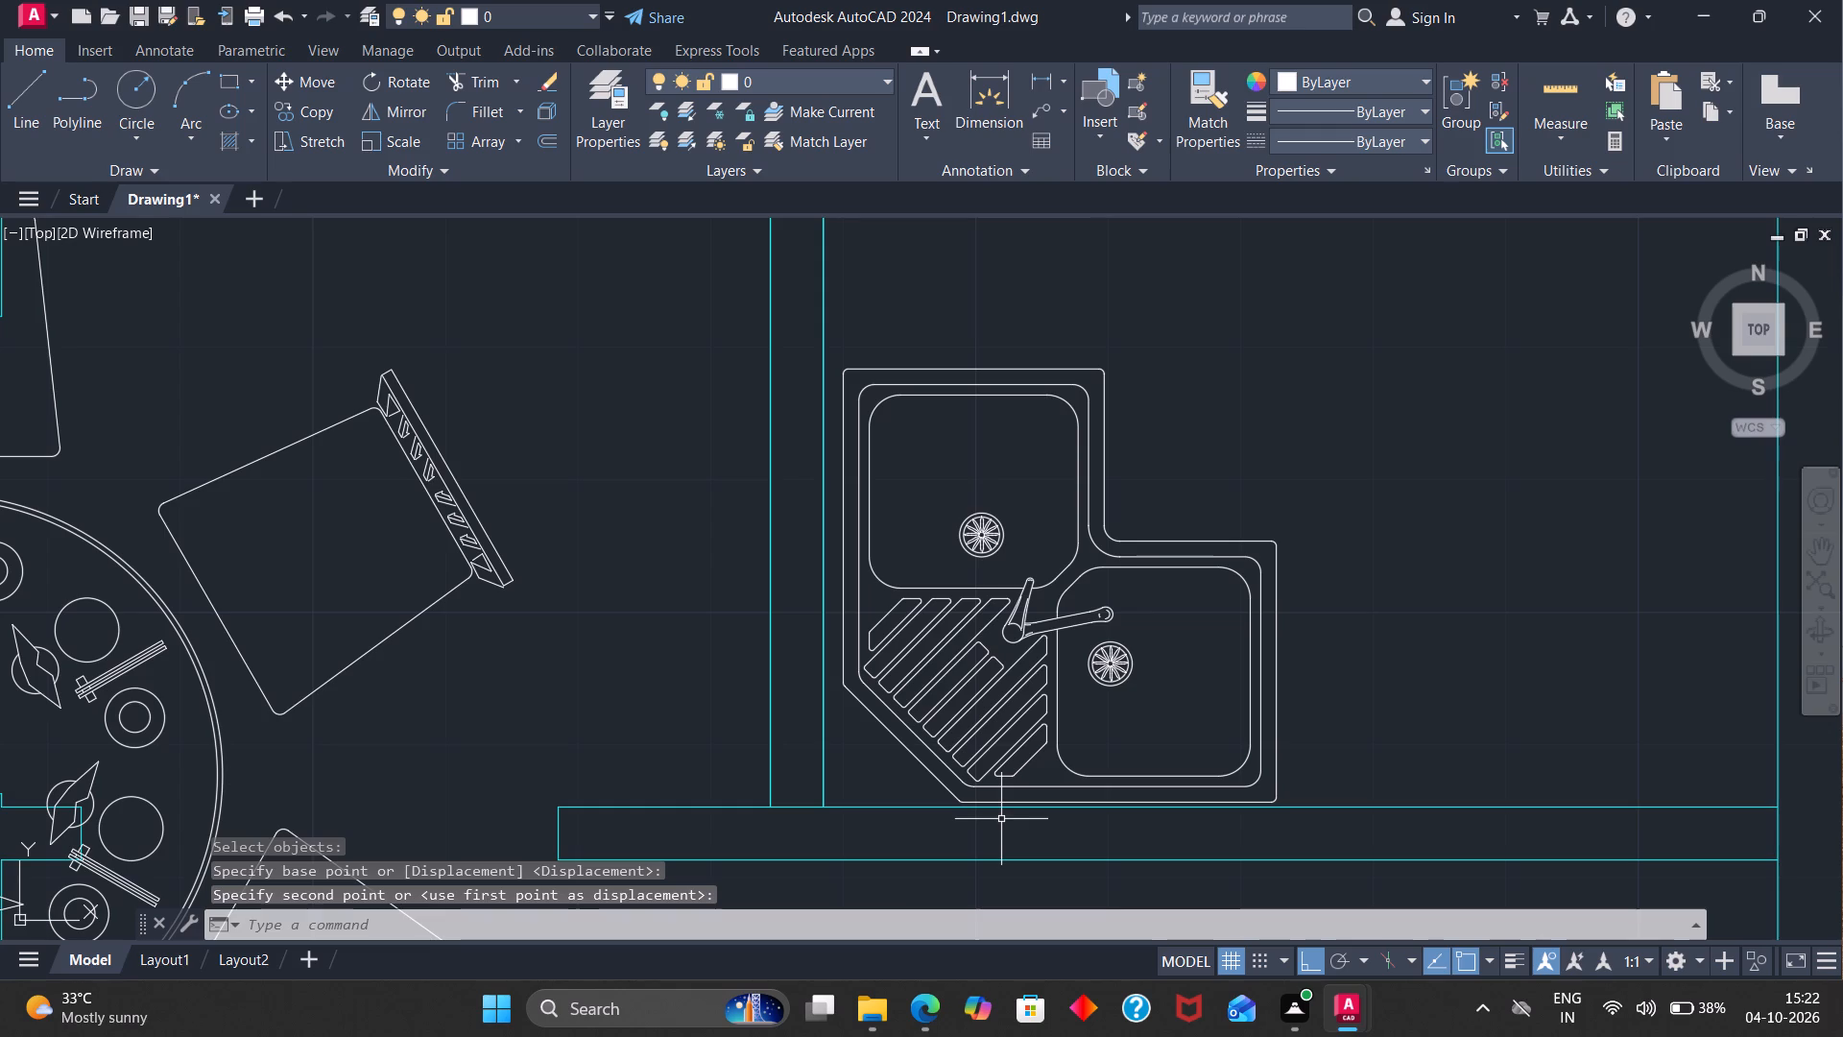
# Move the kitchen block horizontally left until its left edge meets the kitchen's left wall line.
pyautogui.press('Return')
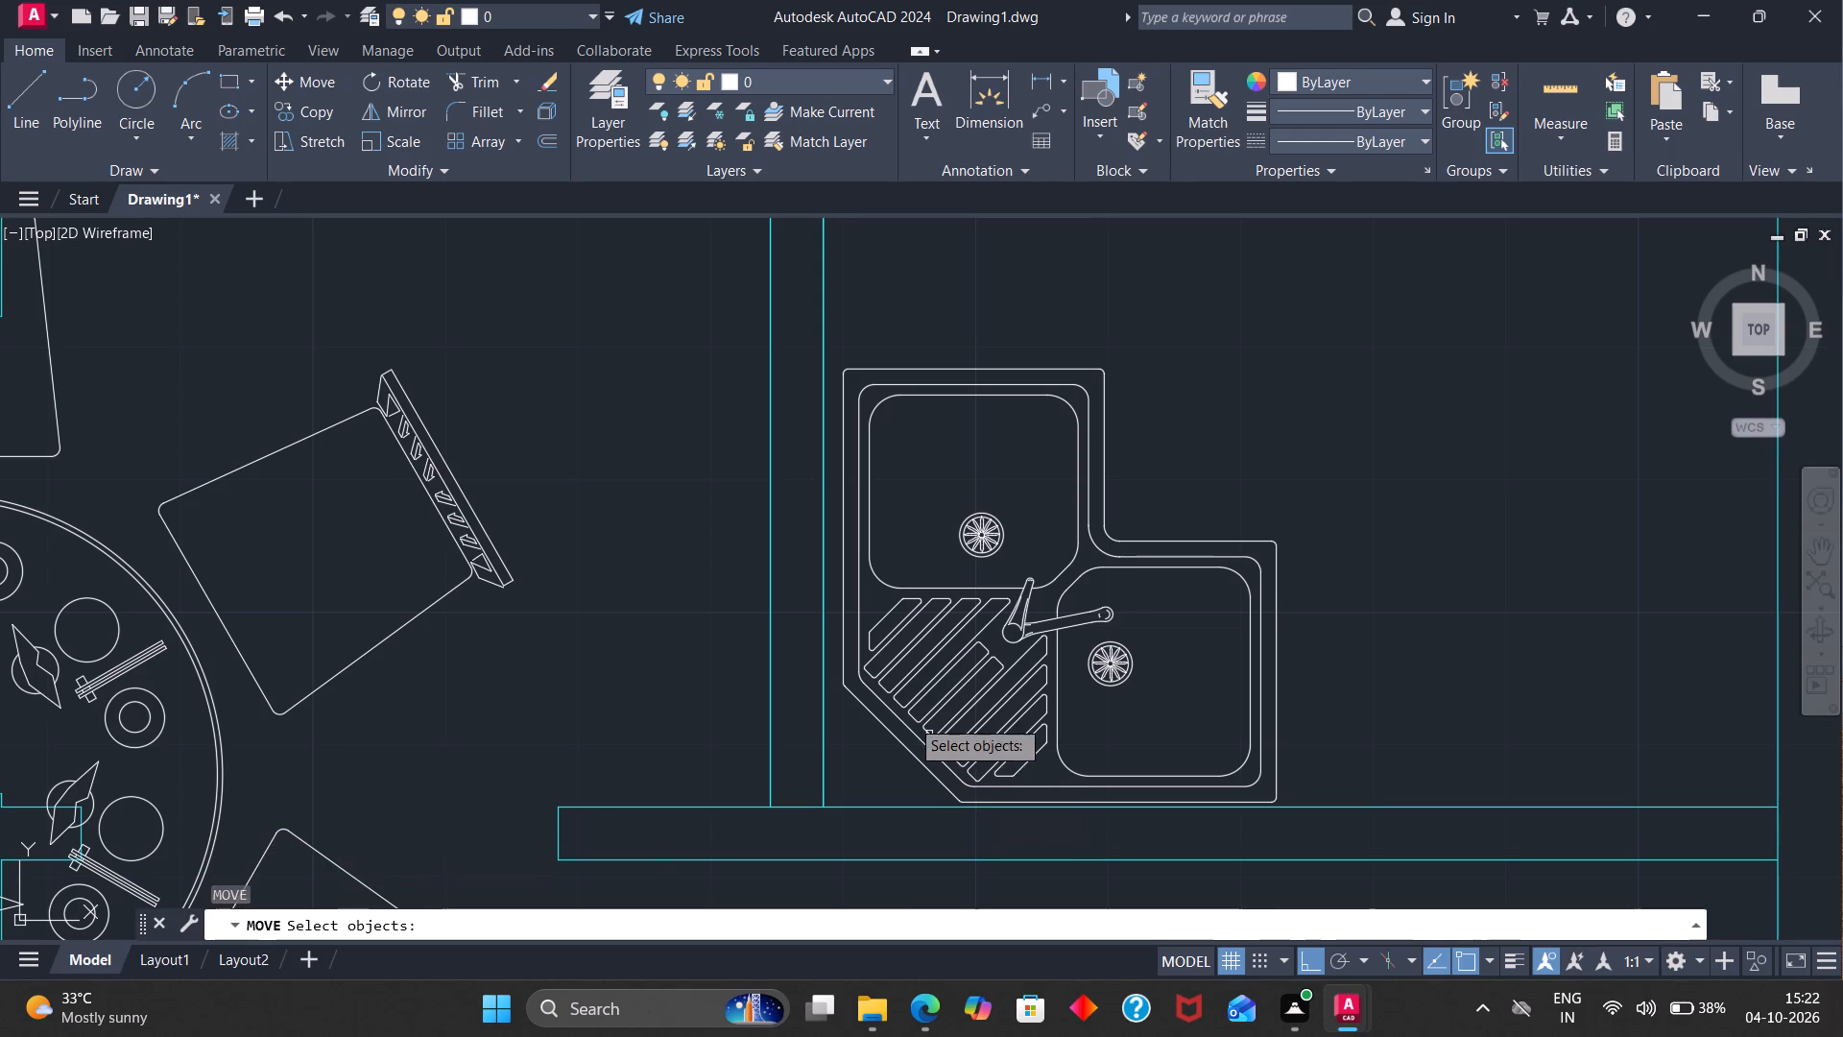
pyautogui.click(847, 678)
pyautogui.press('Return')
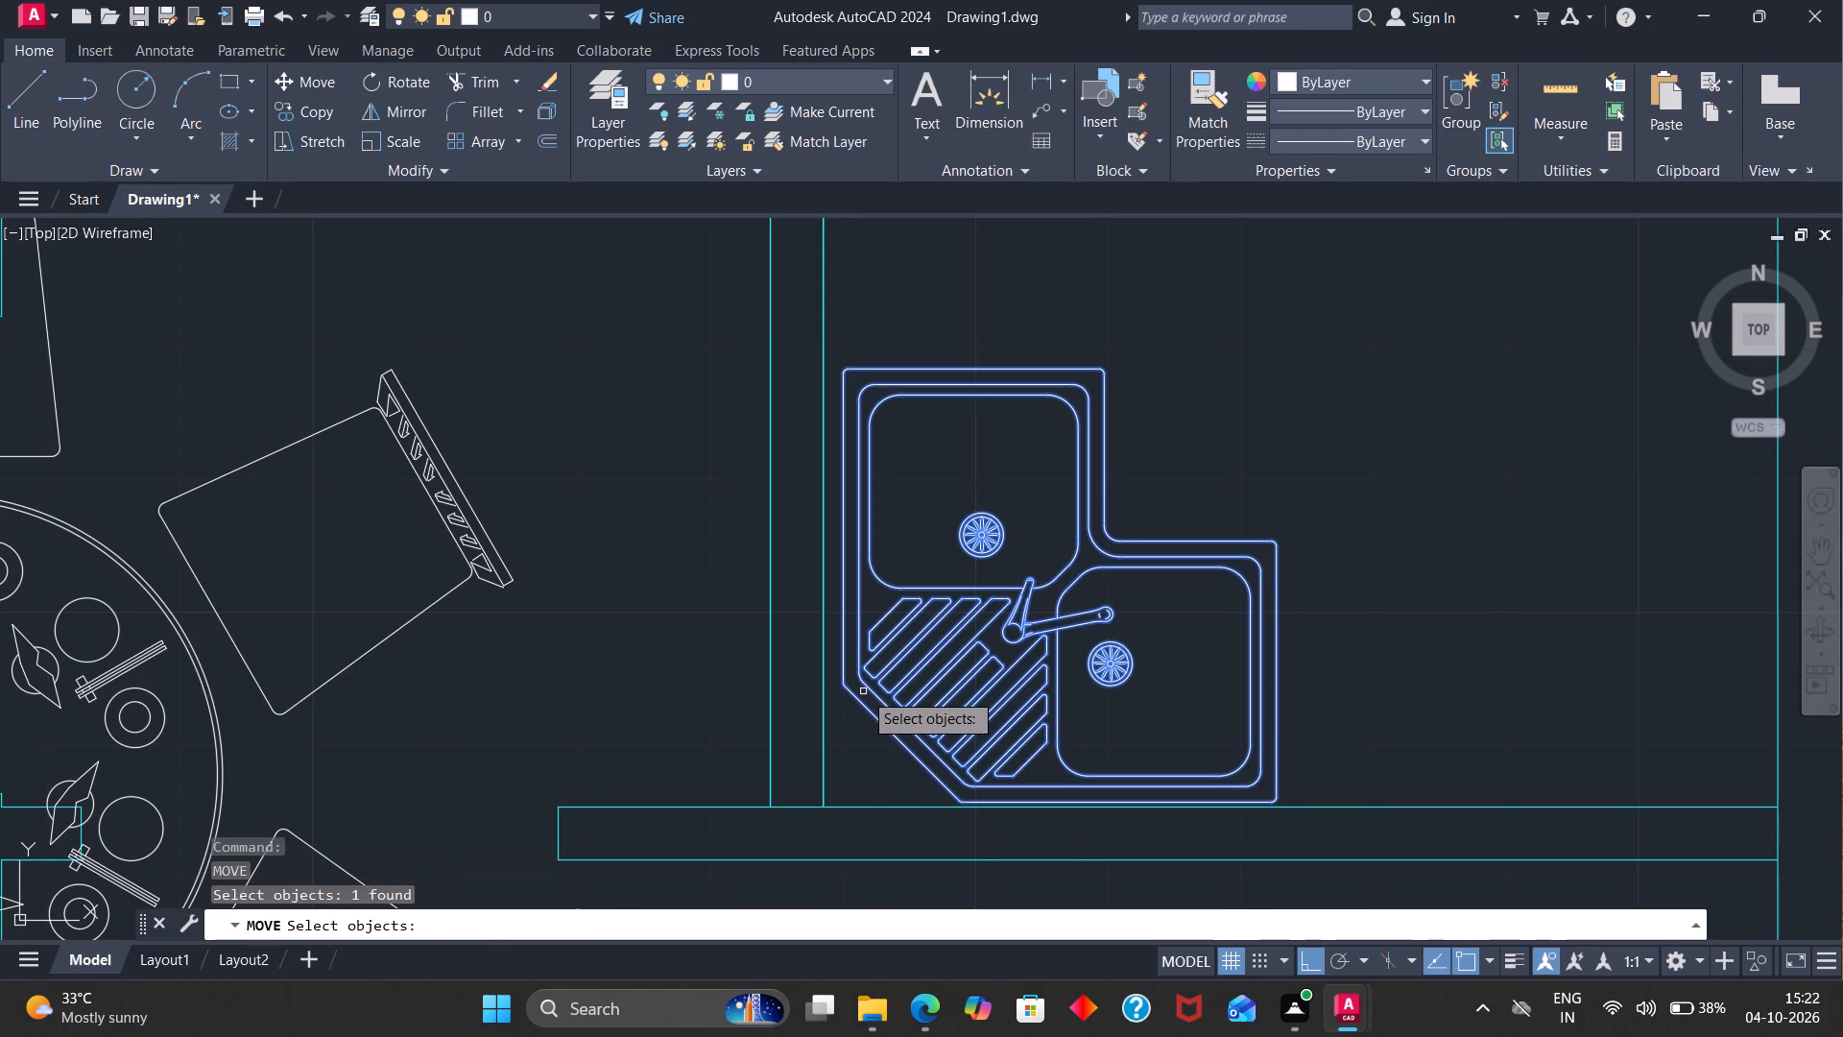
pyautogui.click(847, 690)
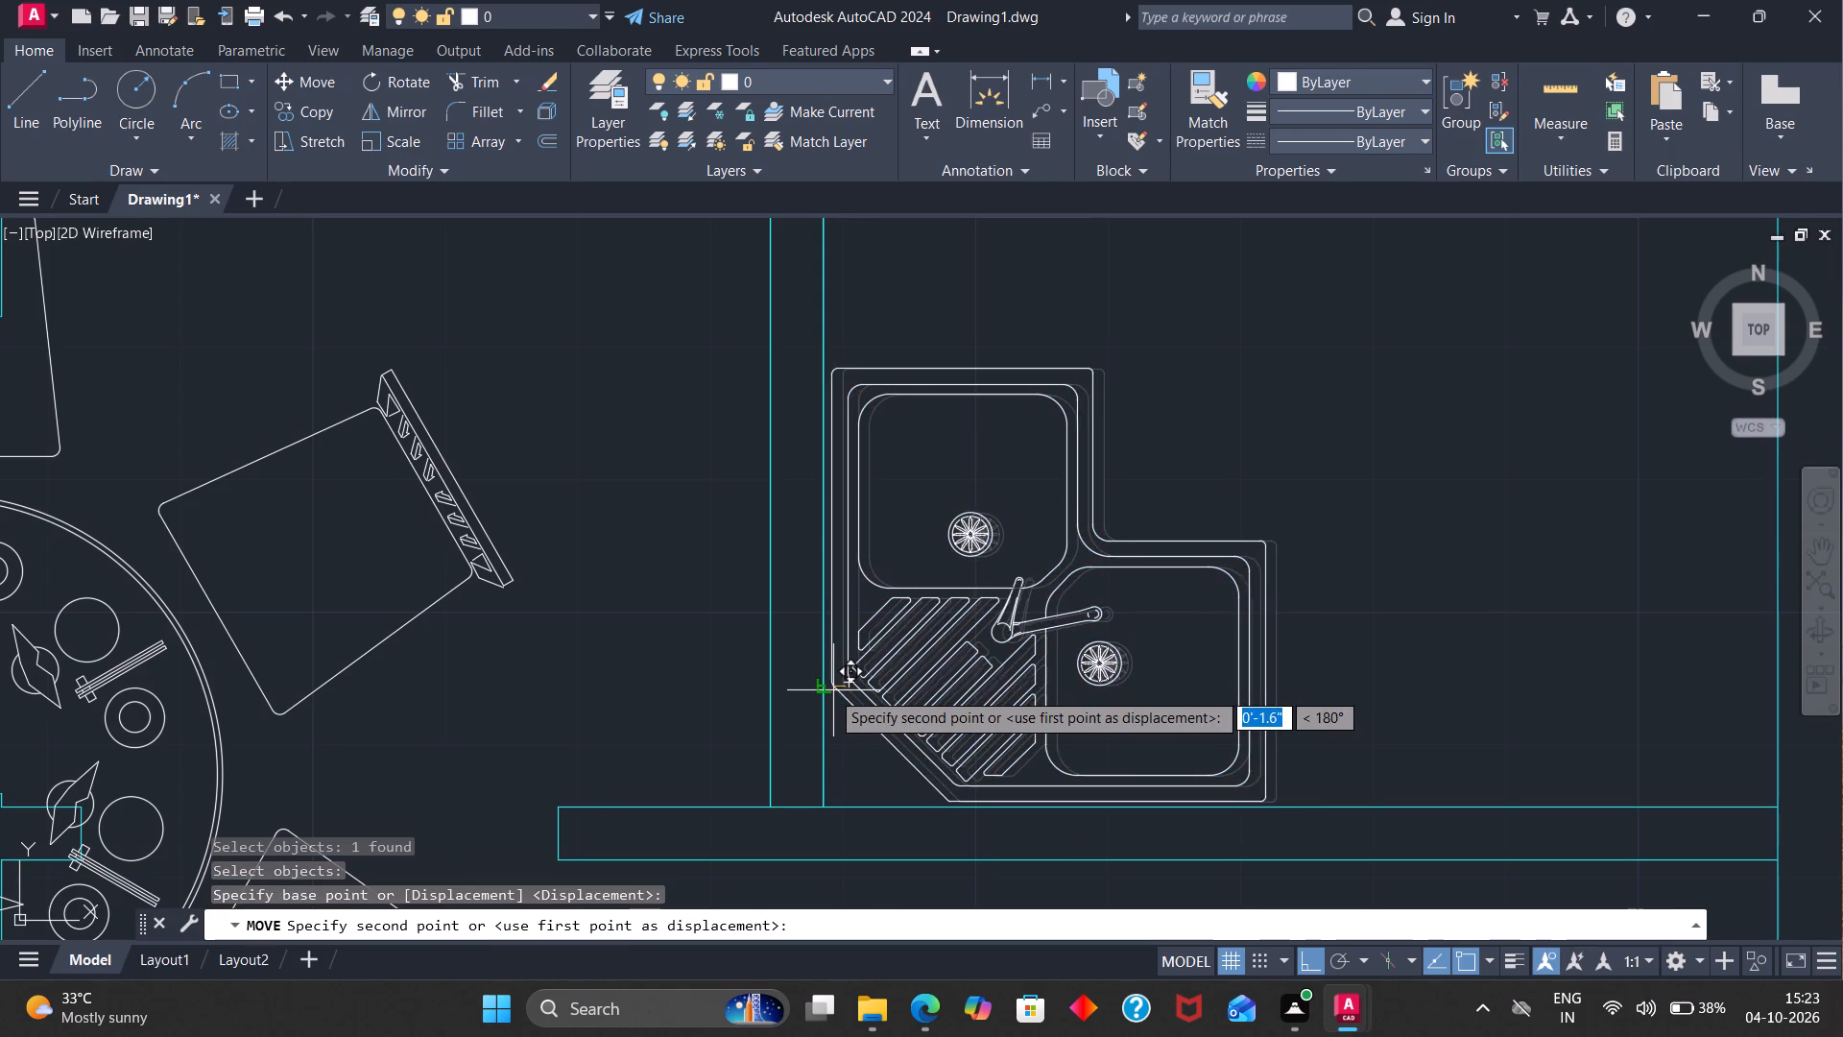
pyautogui.click(830, 690)
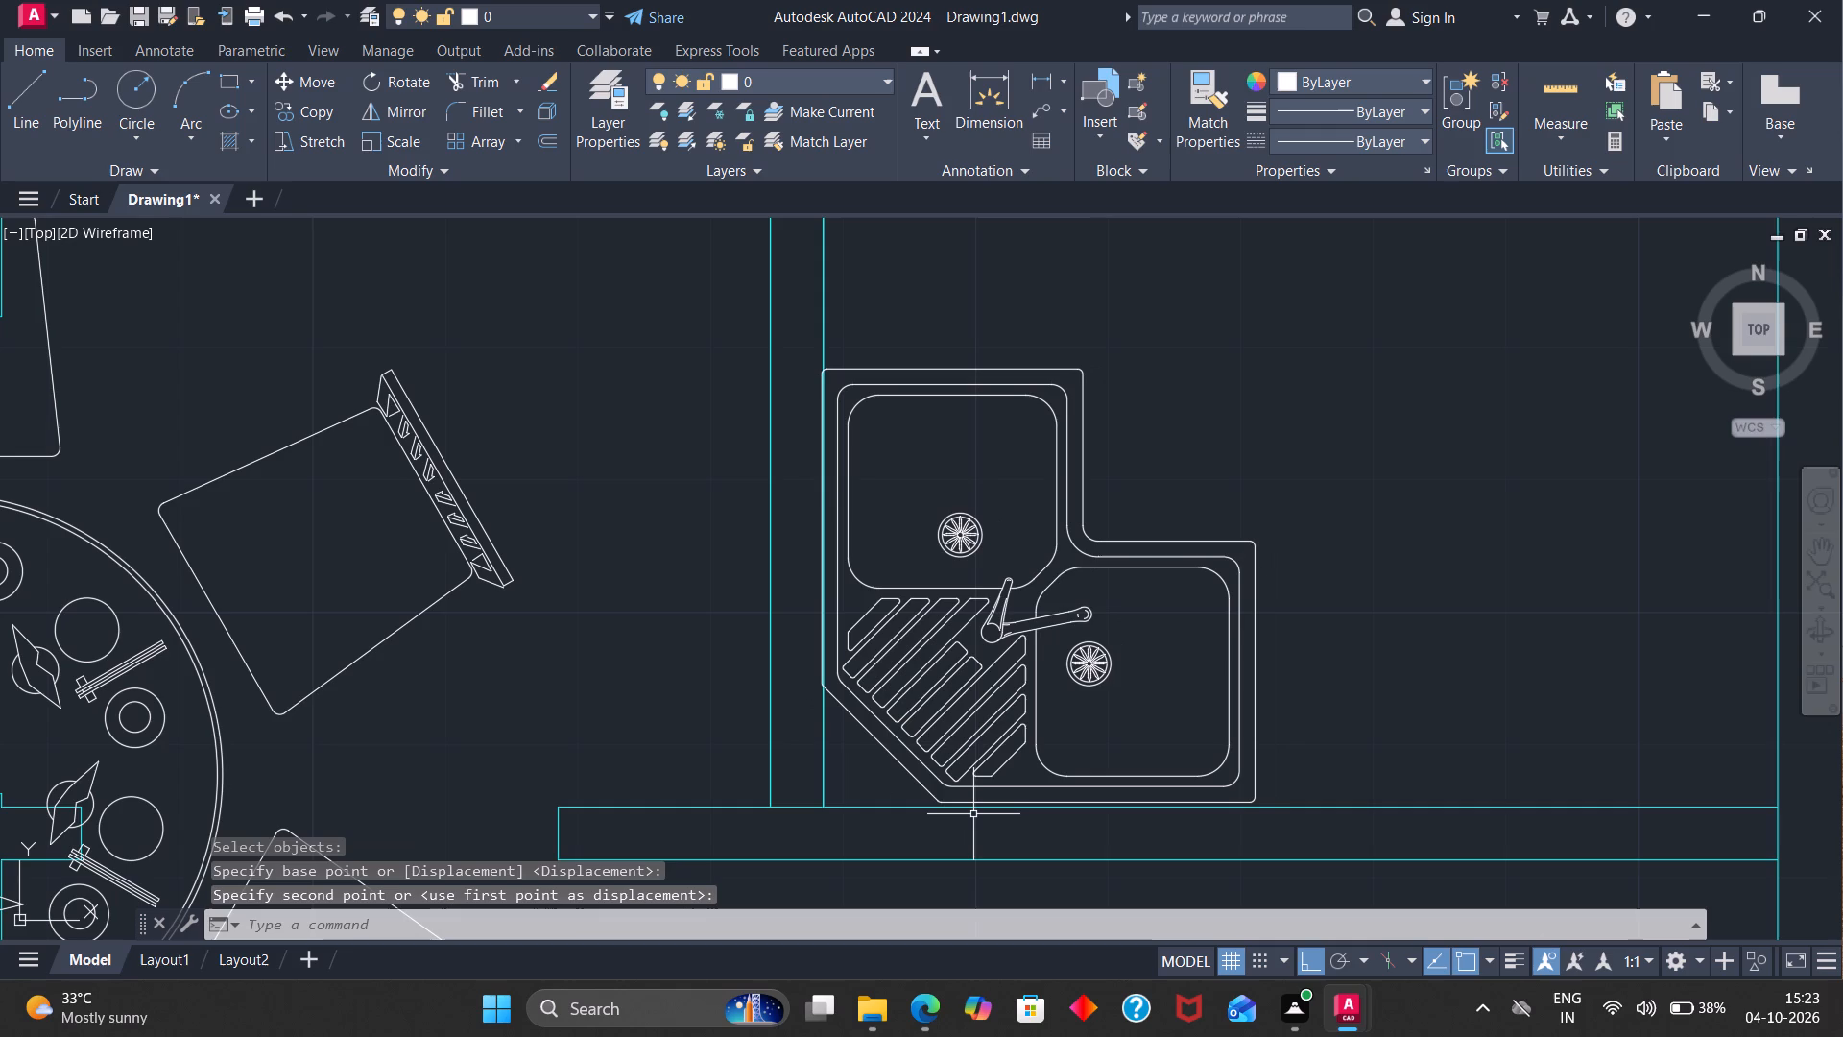
# Move the kitchen block down so its bottom edge sits on the kitchen's lower wall line.
pyautogui.press('Return')
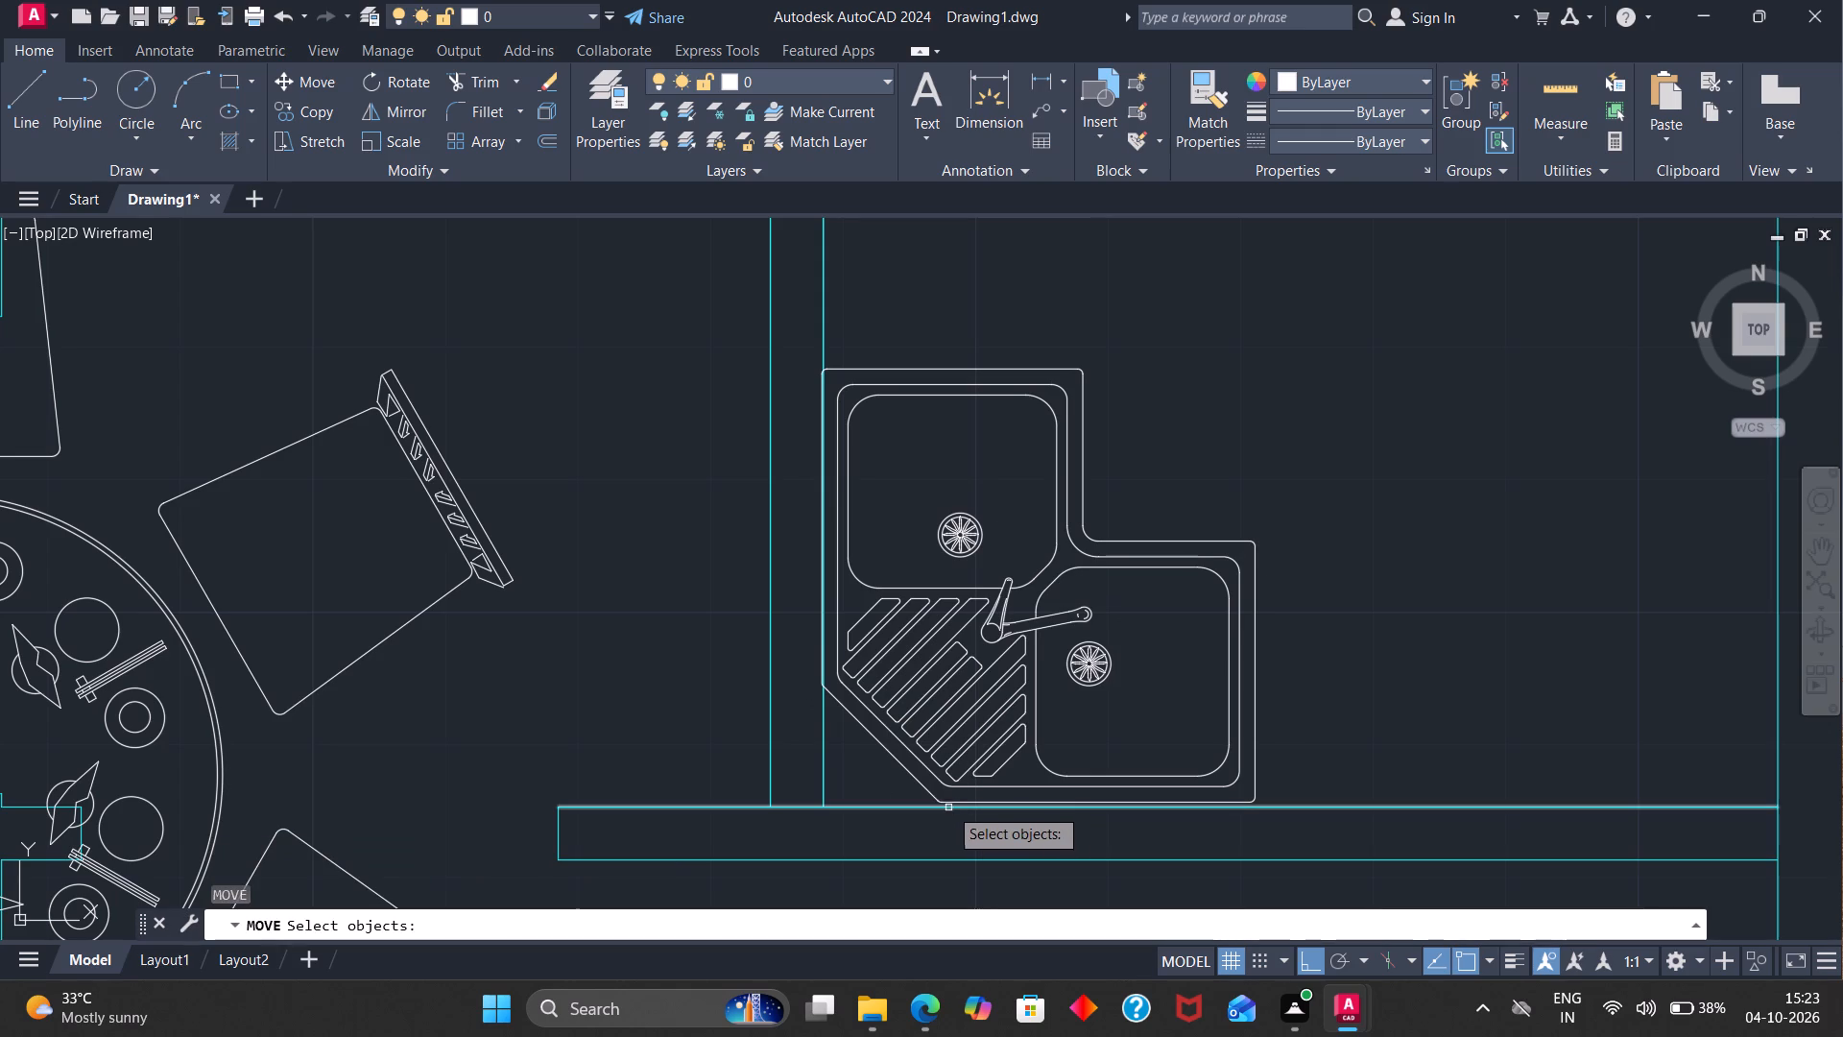
pyautogui.click(948, 801)
pyautogui.press('Return')
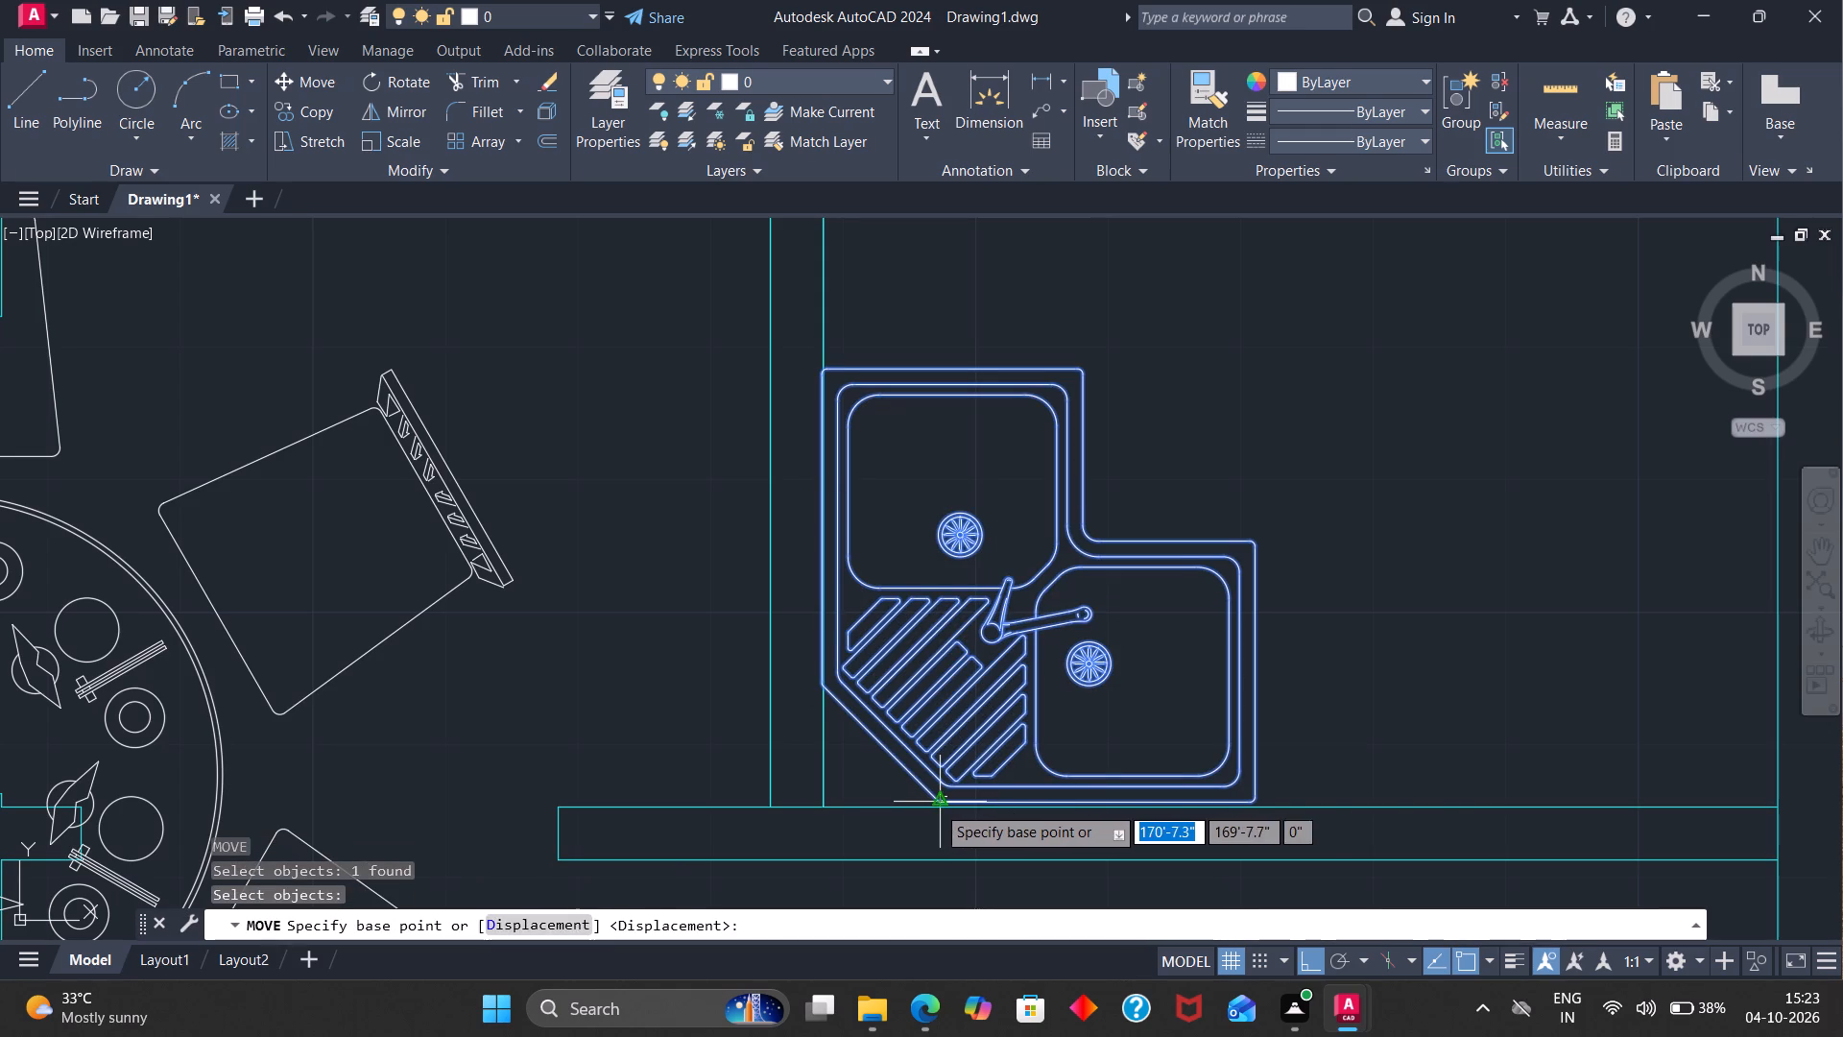
pyautogui.click(936, 805)
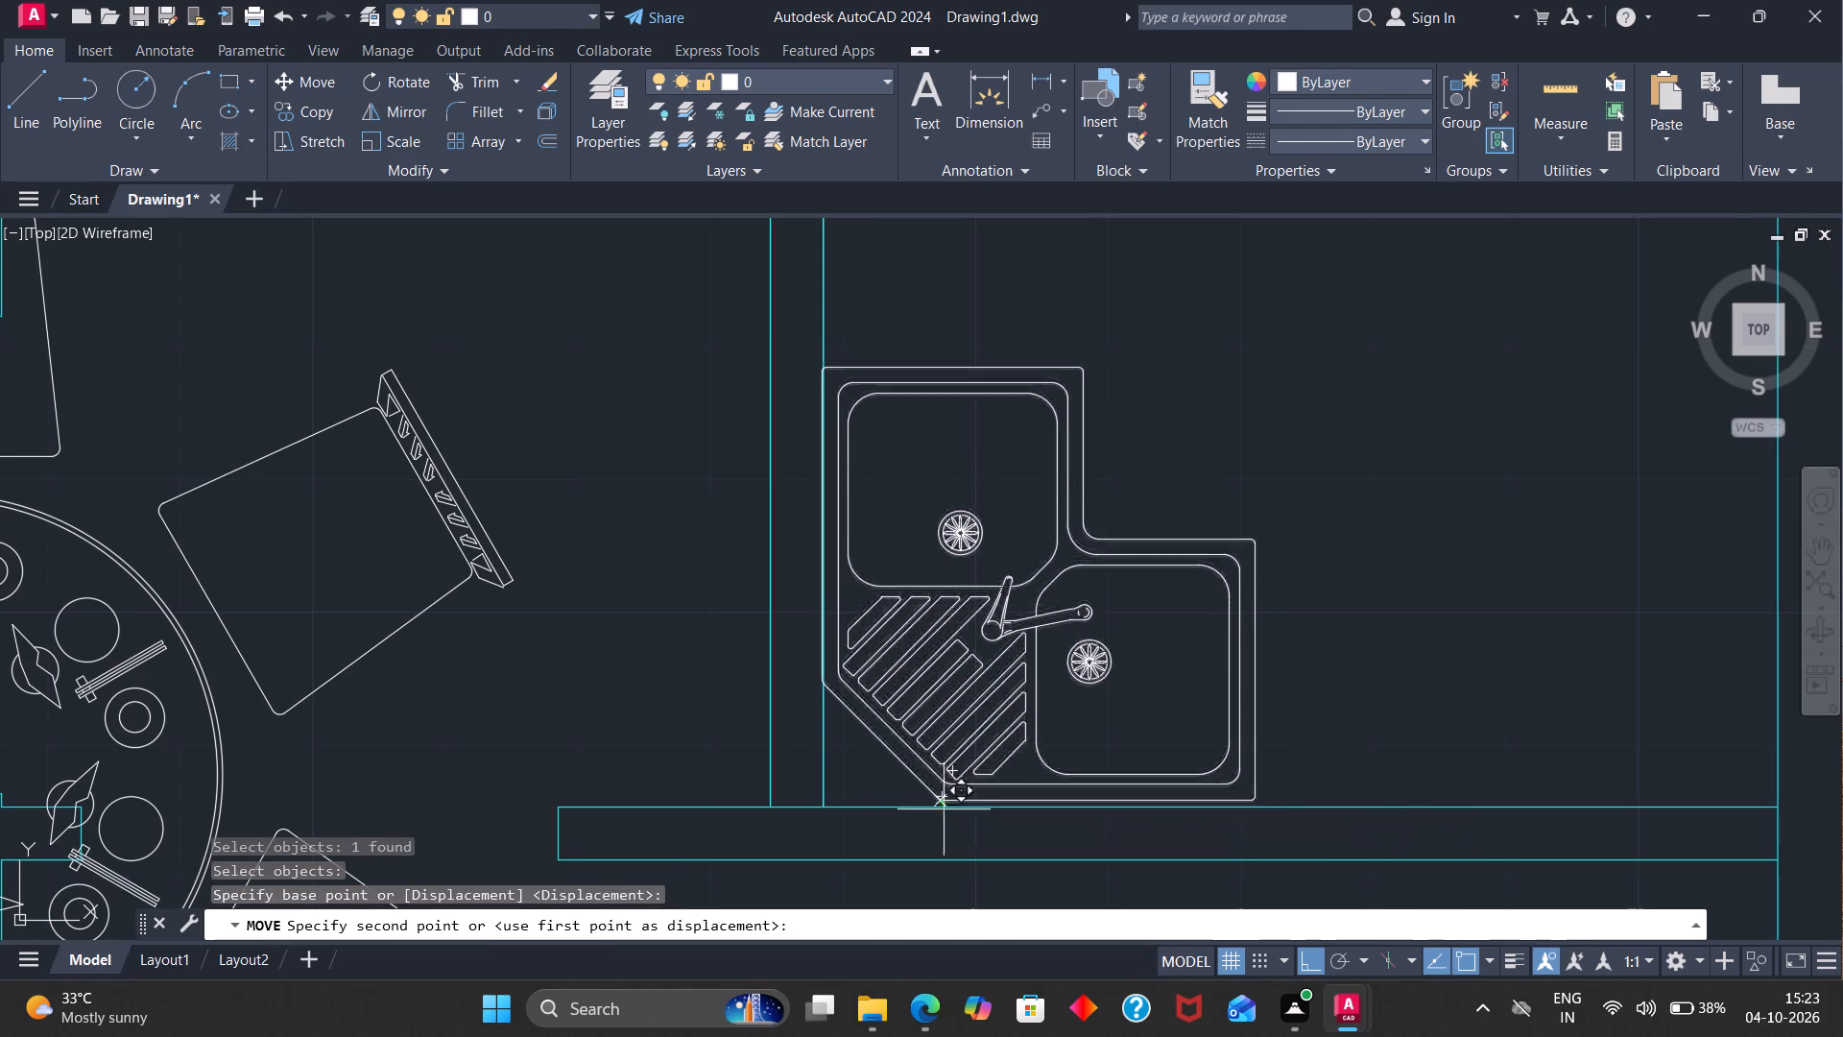
pyautogui.scroll(2, 942, 807)
pyautogui.click(930, 810)
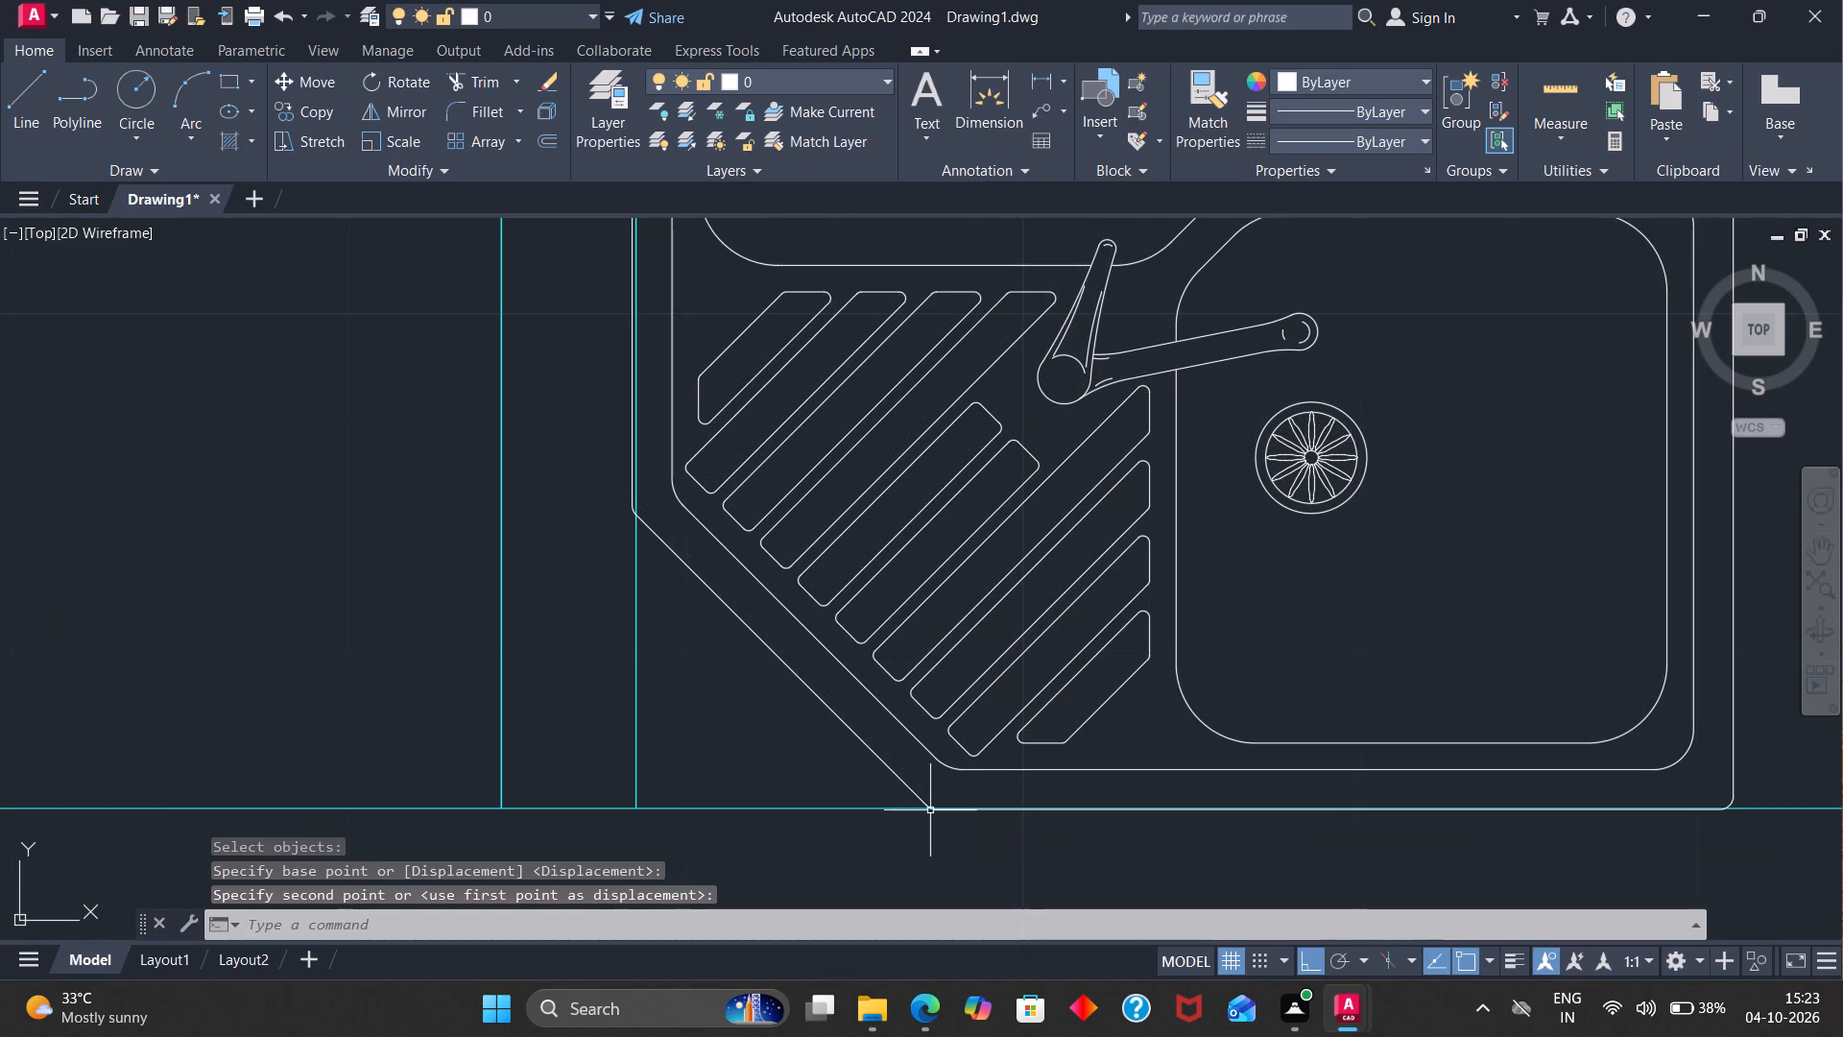
# Move the kitchen block about 0.1" right so its left edge aligns exactly with the kitchen's left wall line.
pyautogui.press('Return')
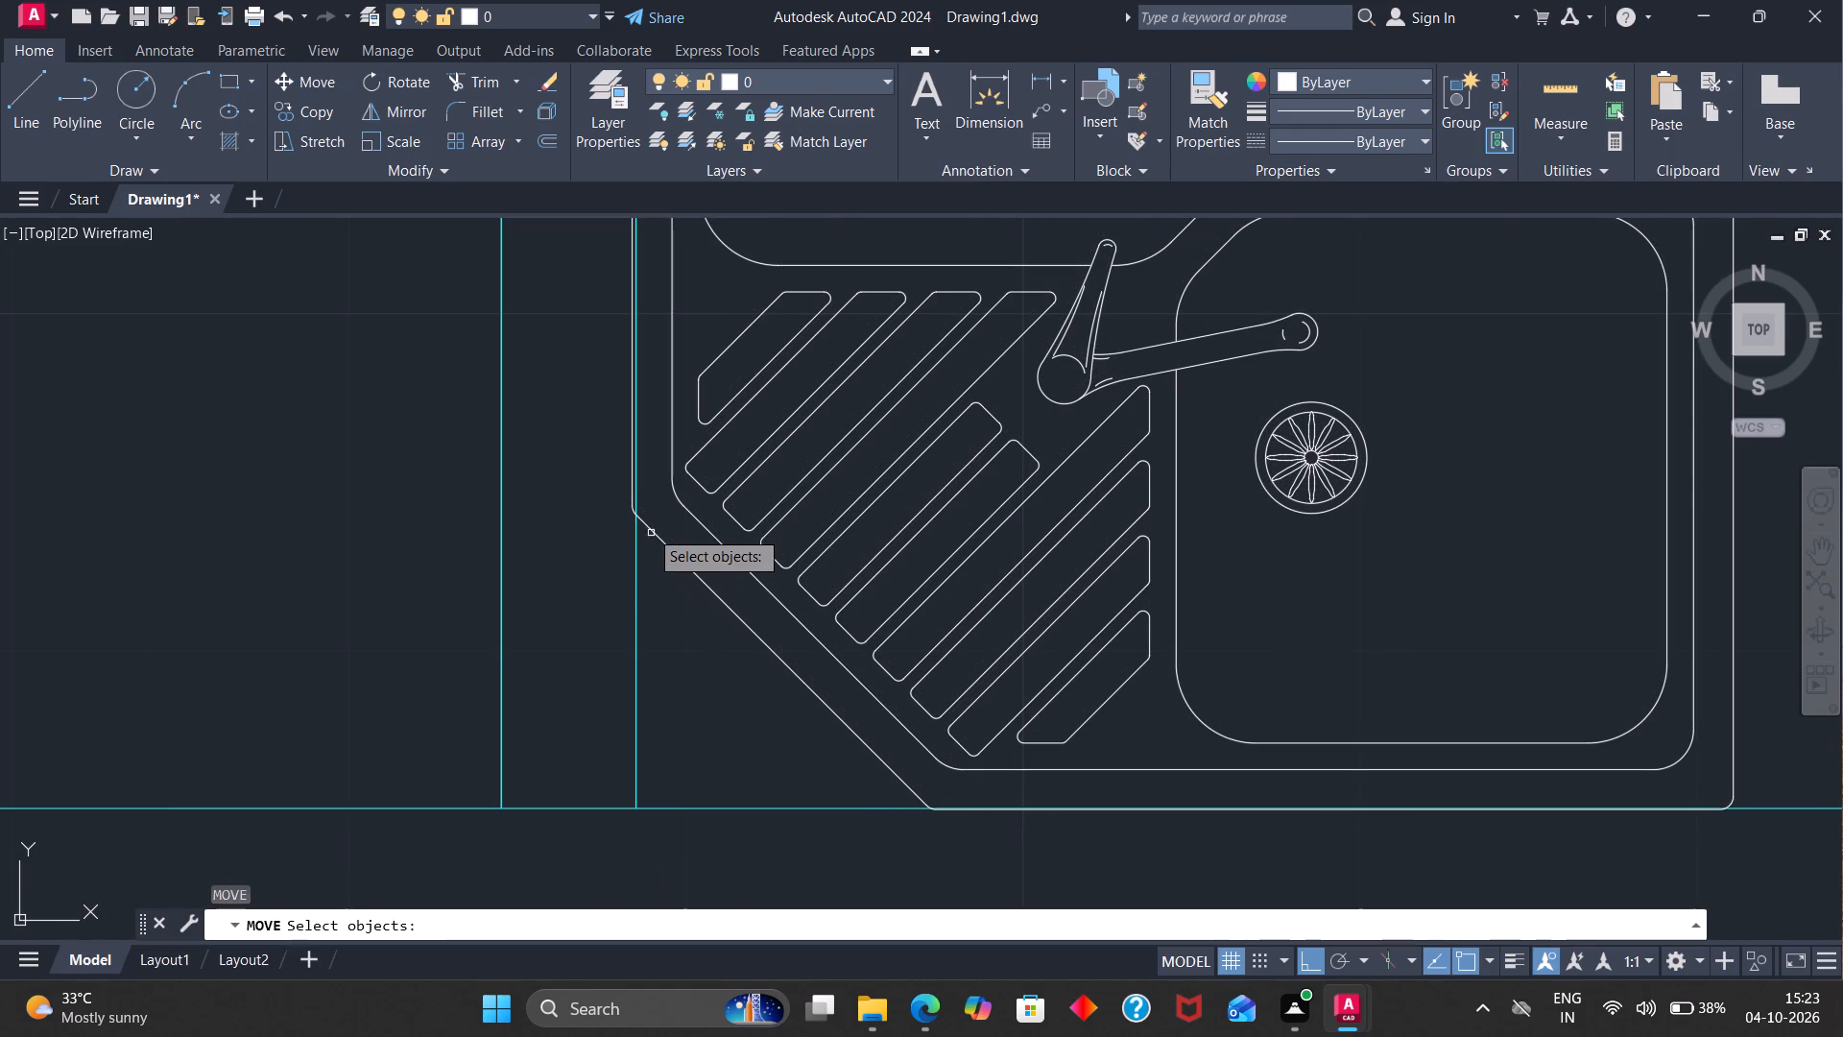
pyautogui.click(644, 522)
pyautogui.press('Return')
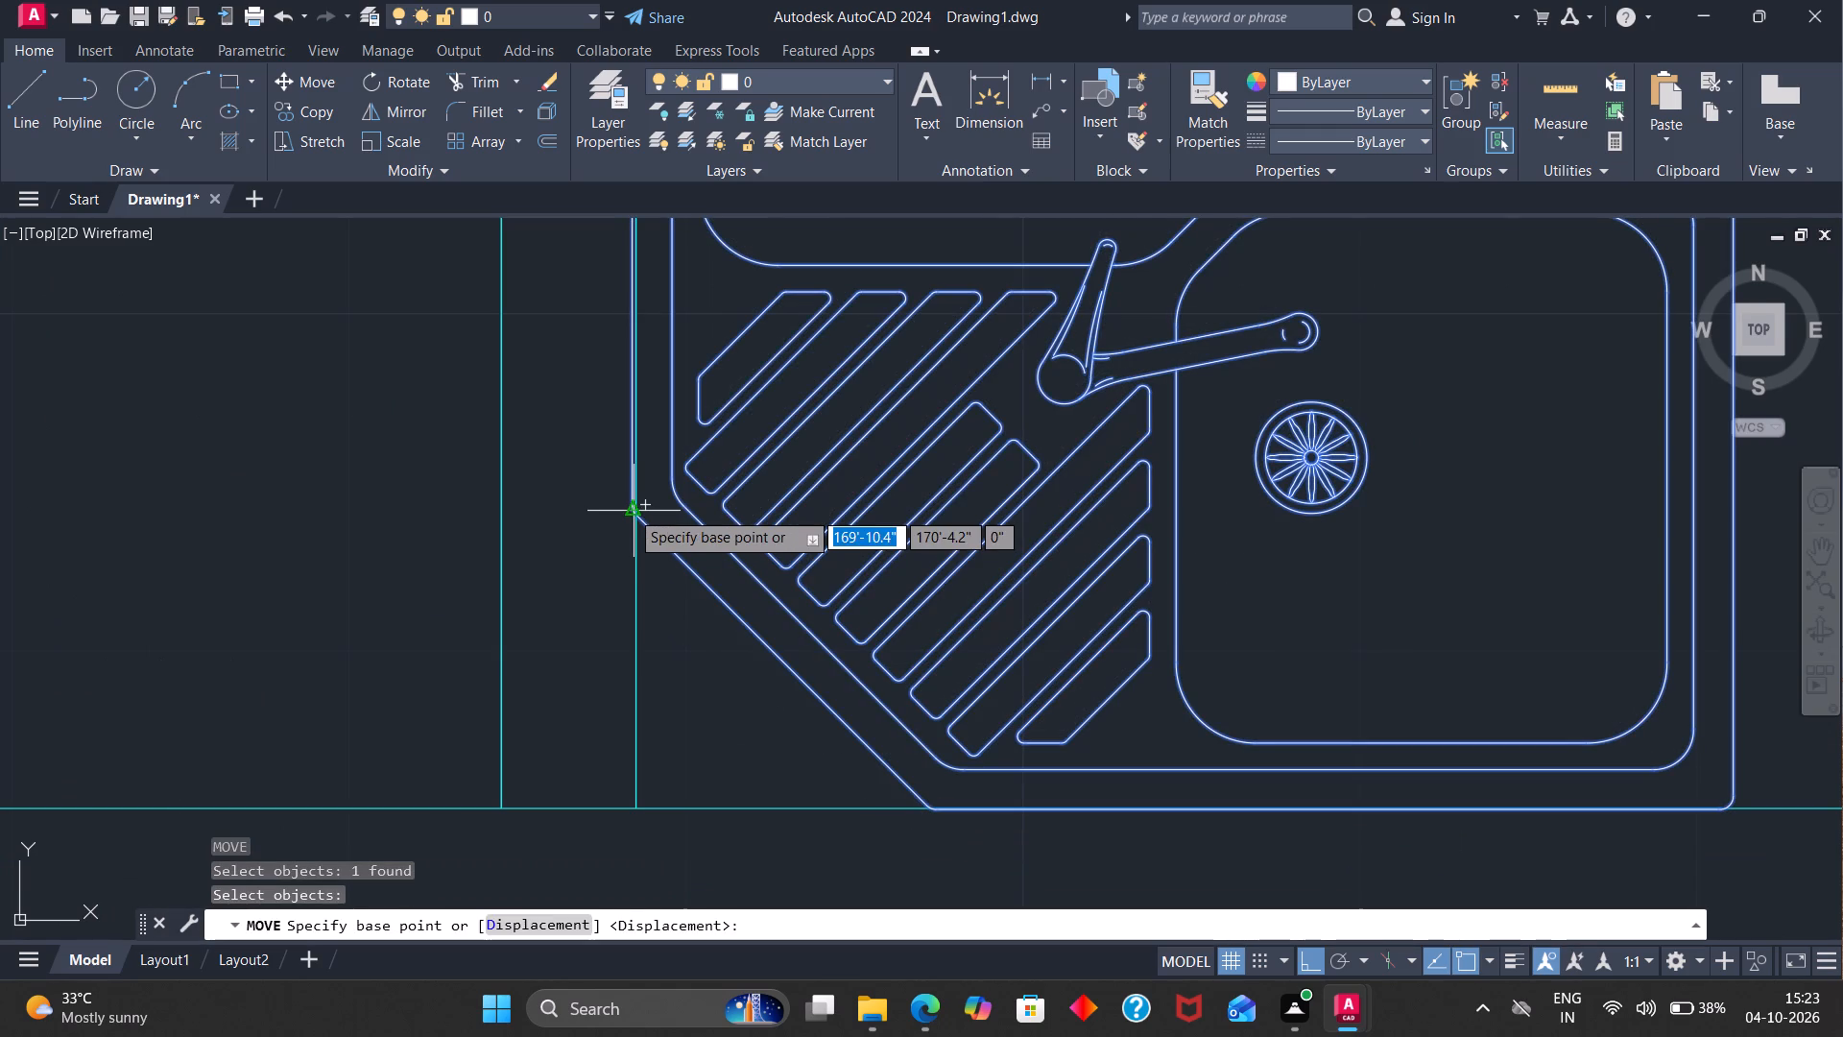
pyautogui.click(630, 509)
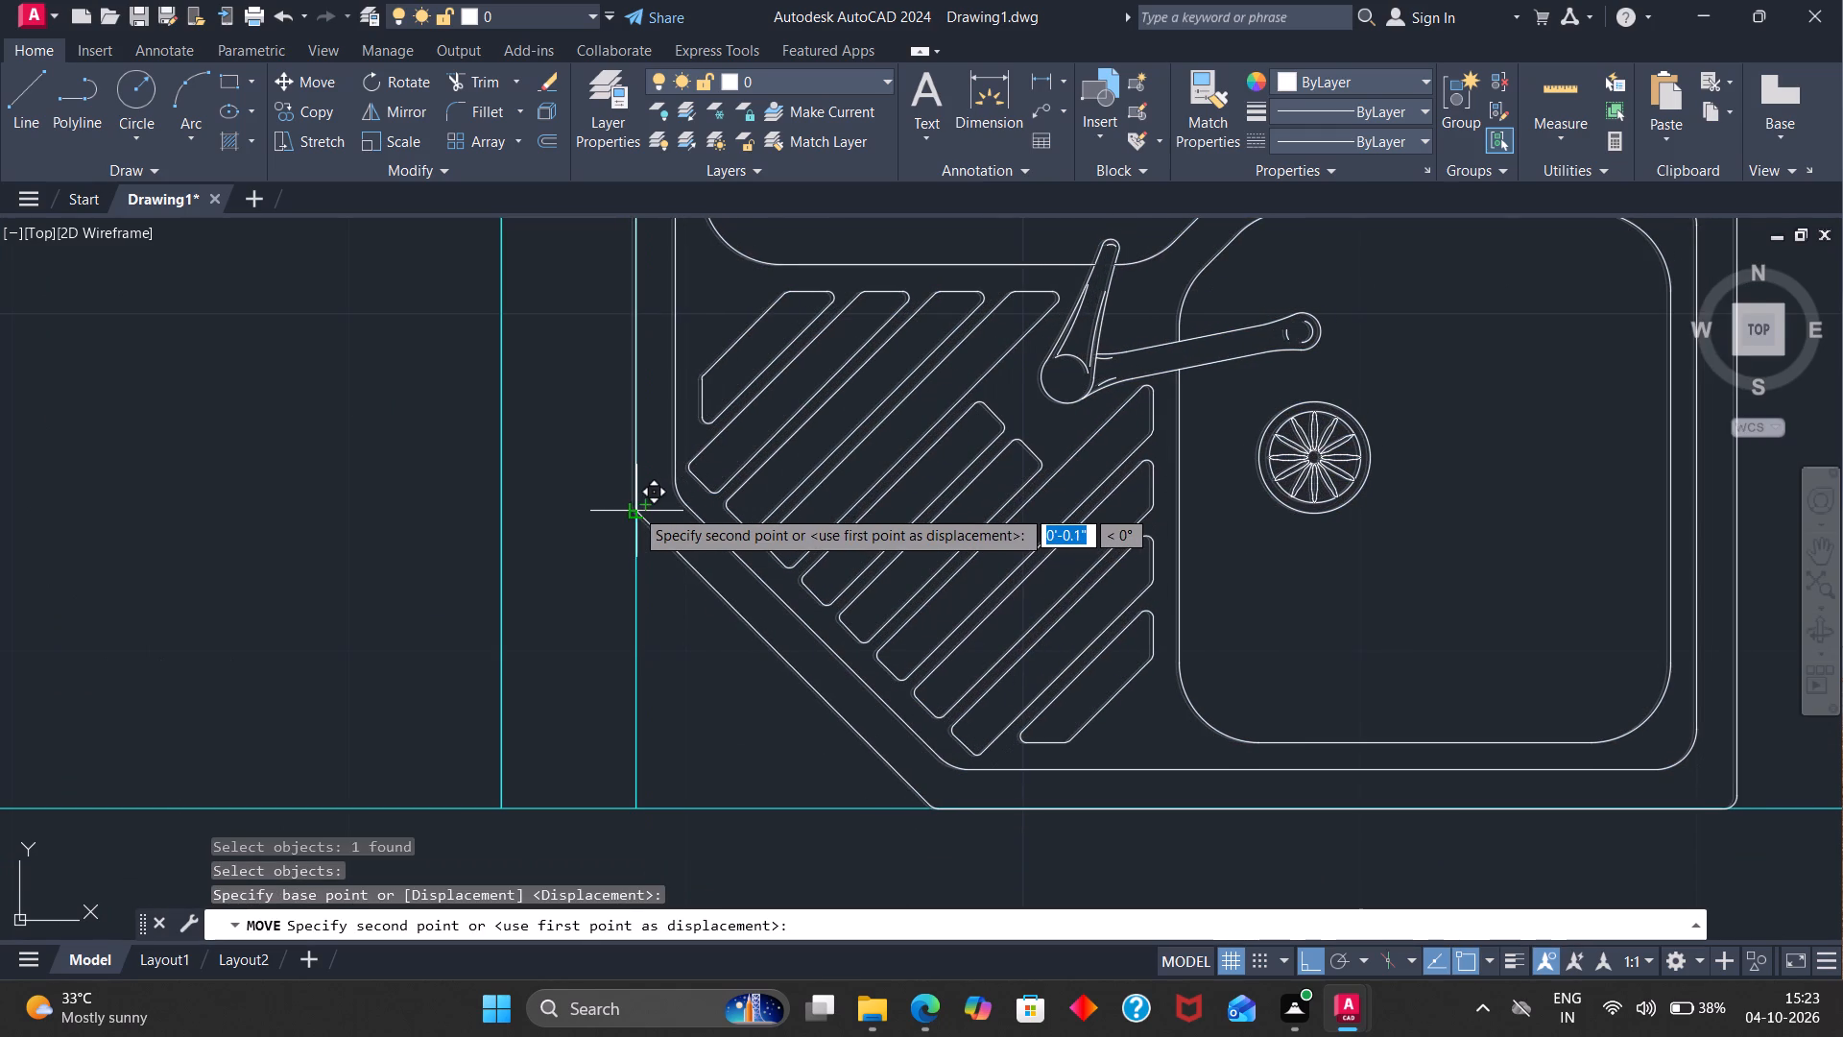
pyautogui.click(634, 508)
pyautogui.scroll(-2, 679, 567)
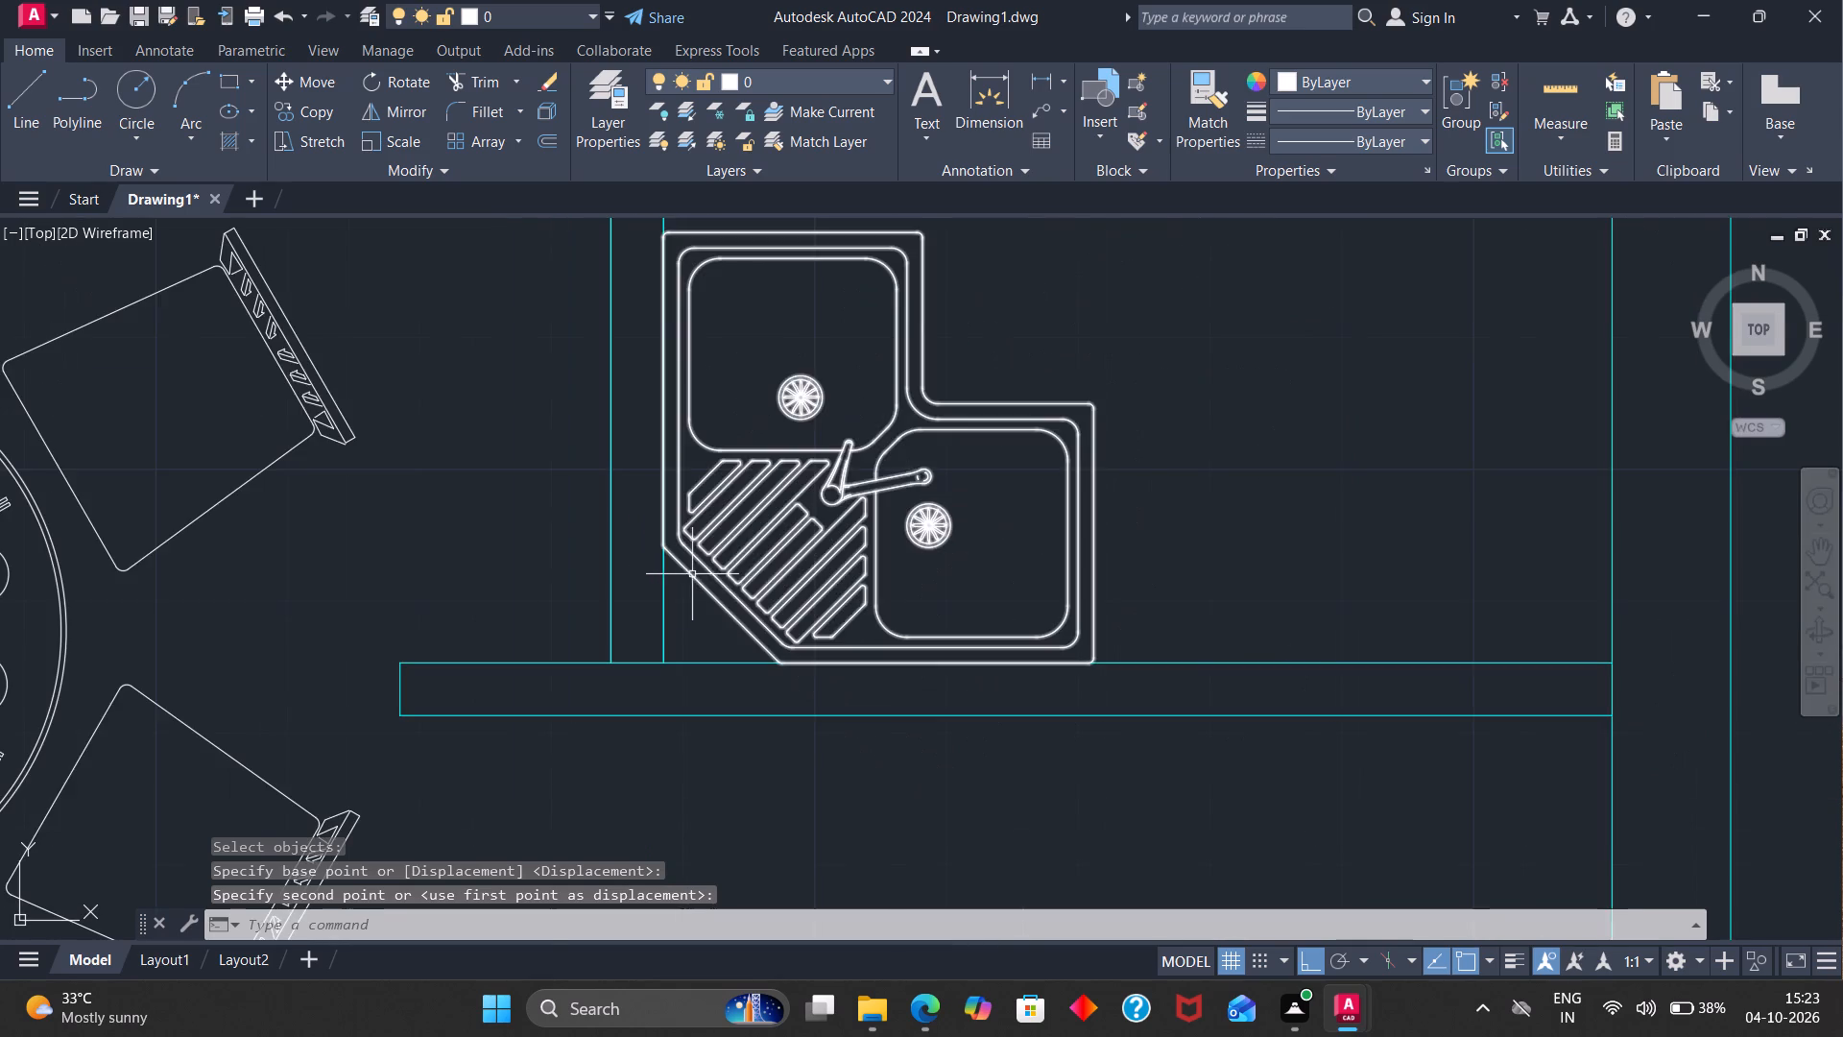
pyautogui.scroll(-2, 788, 556)
pyautogui.scroll(-2, 930, 519)
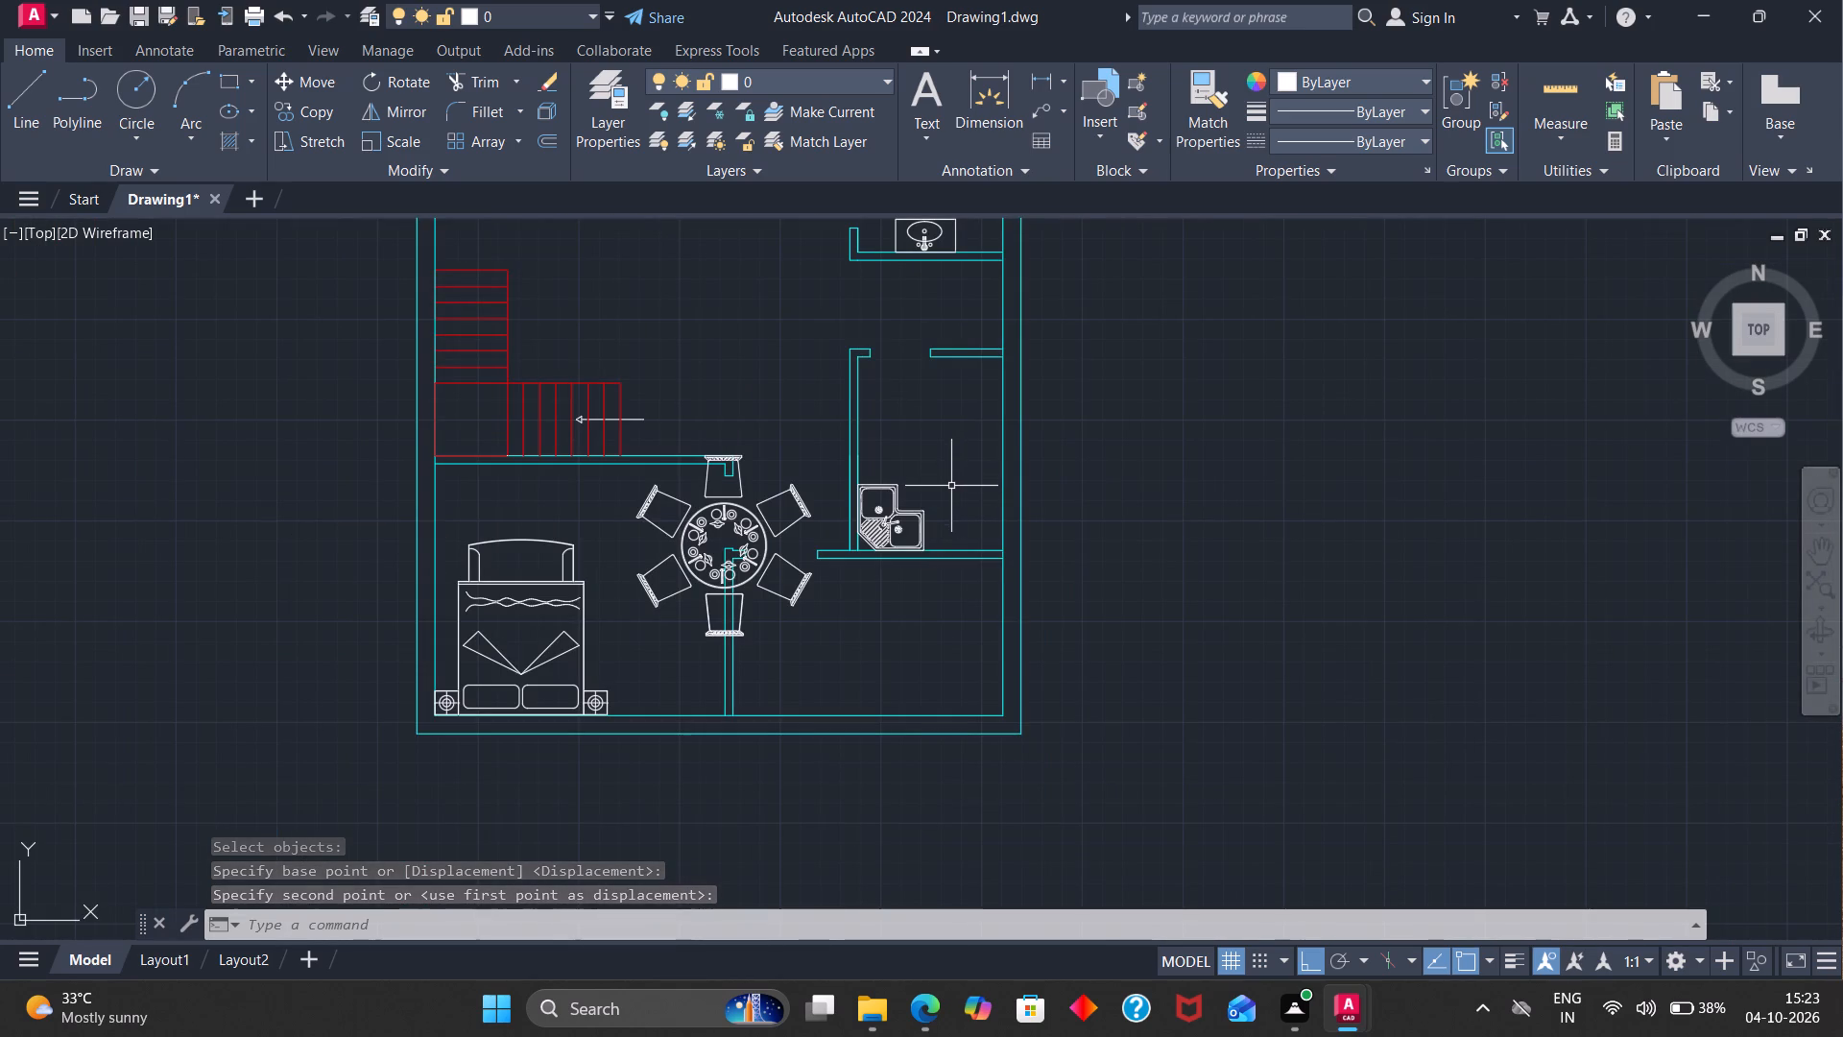
pyautogui.scroll(-1, 882, 515)
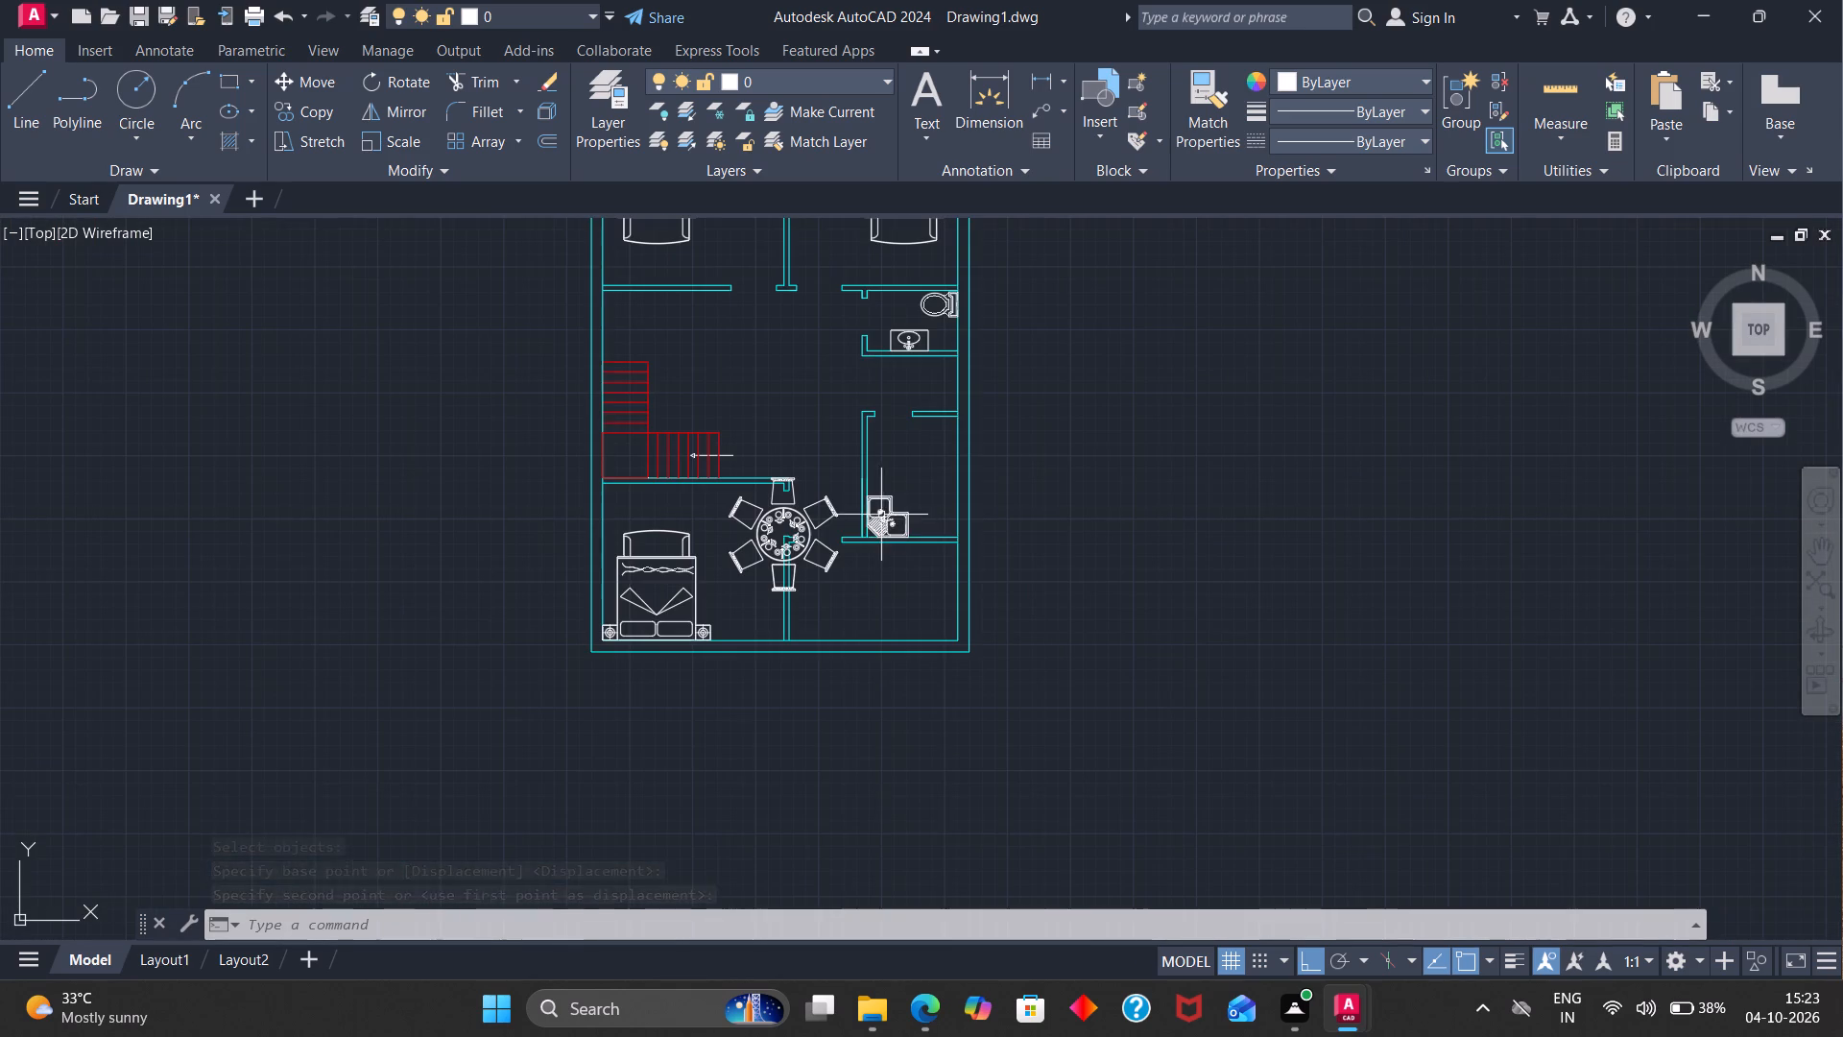
# Move the dining block straight up about 10'-6", off the lower bedroom wall into the open hall beside the staircase.
pyautogui.click(796, 549)
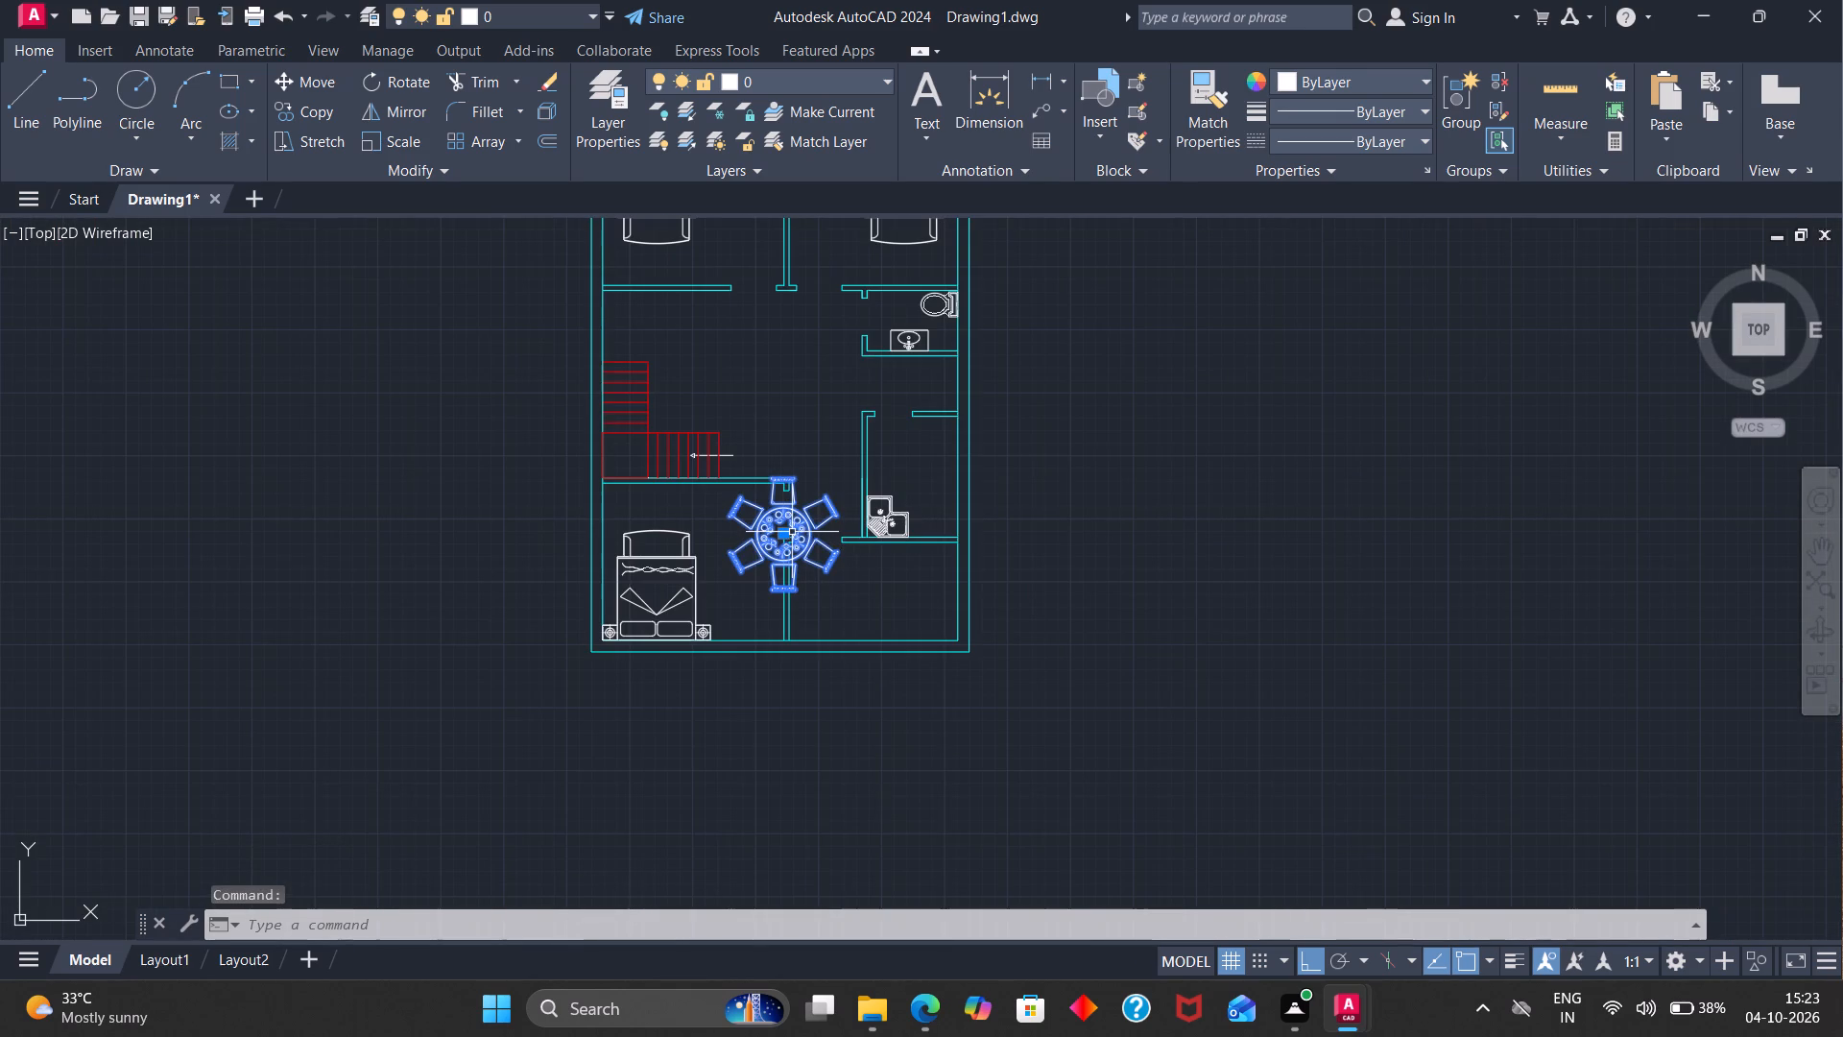
pyautogui.press('m')
pyautogui.press('Return')
pyautogui.click(786, 533)
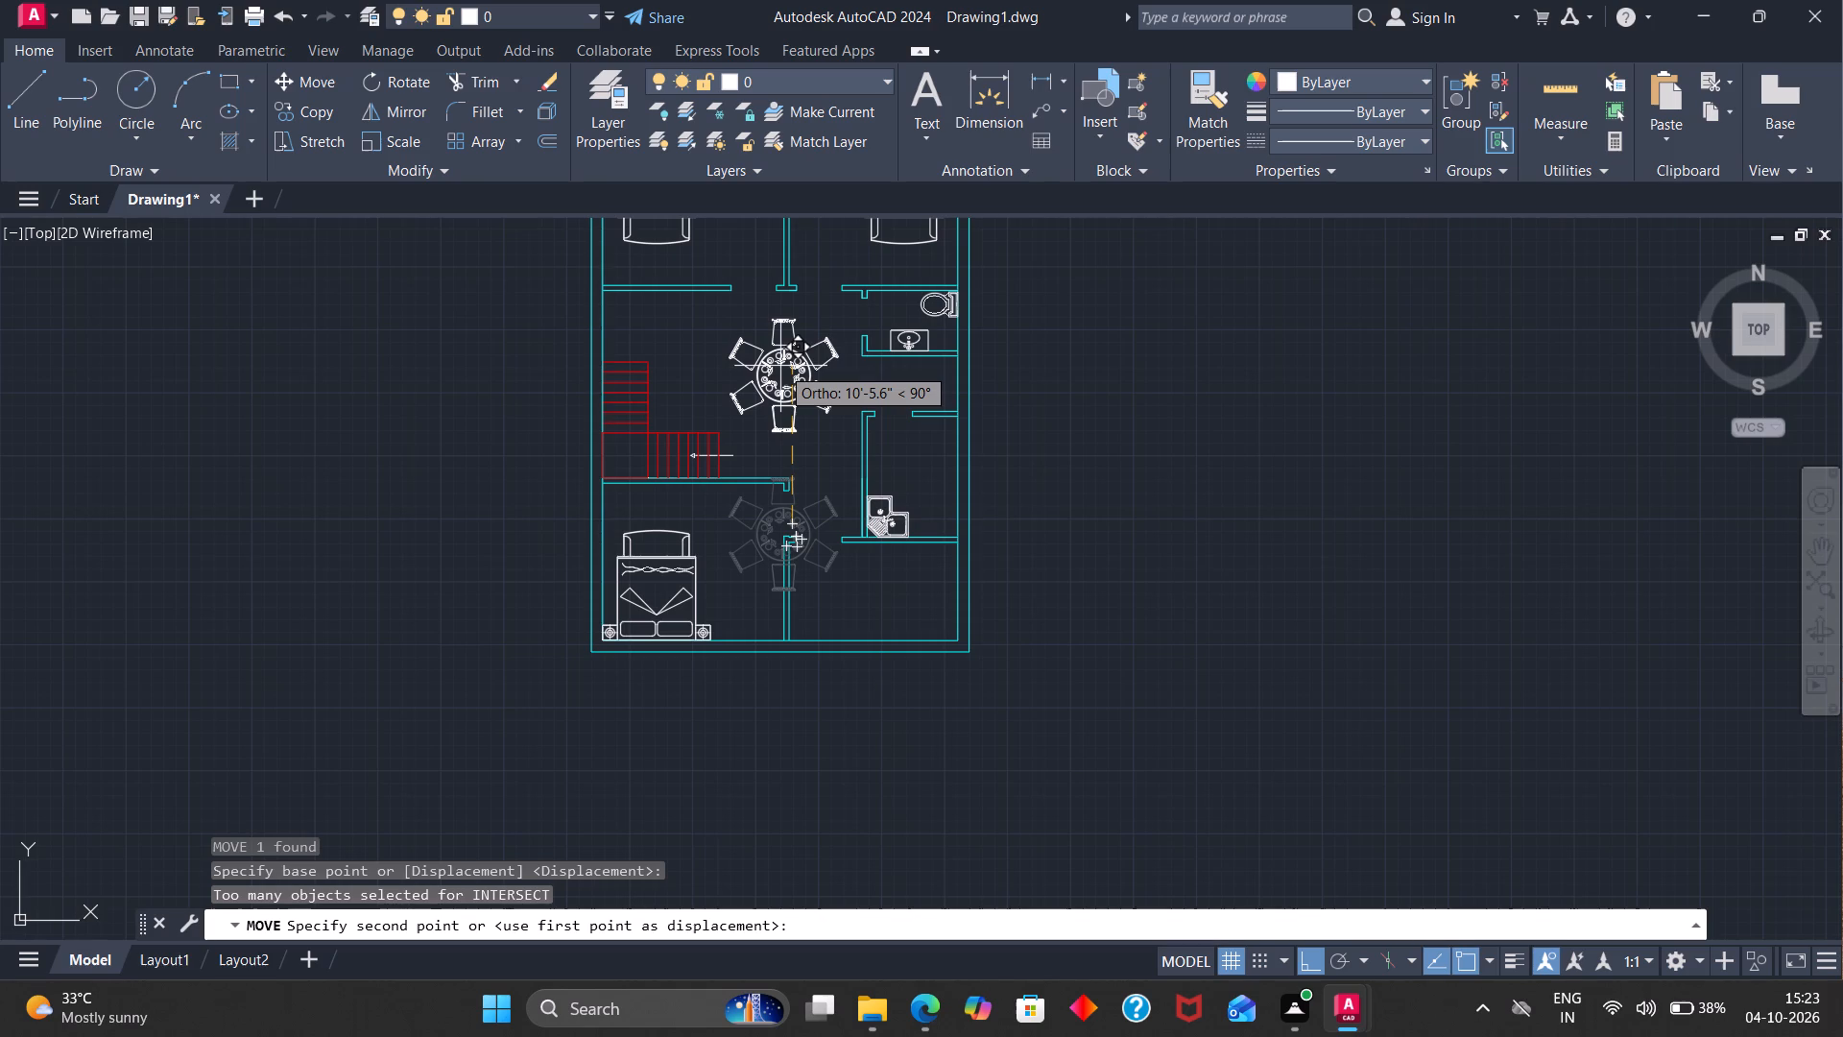
pyautogui.click(780, 366)
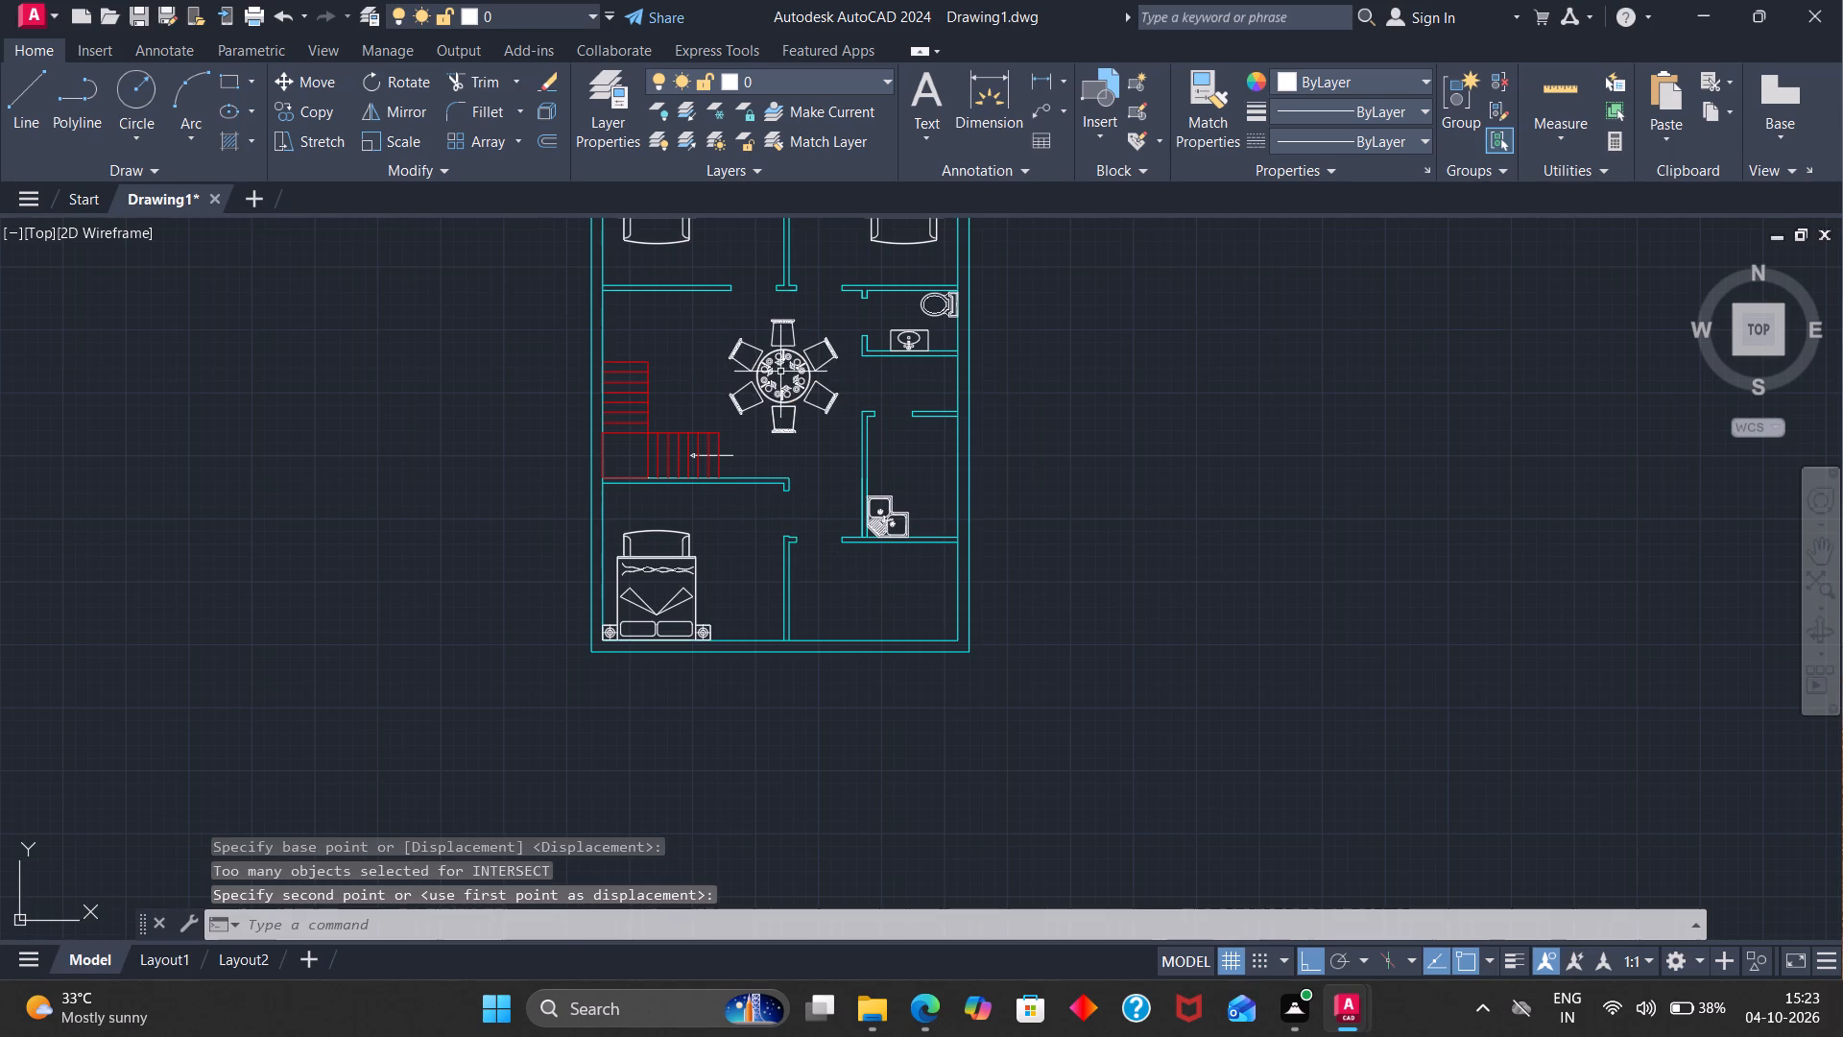
# Scale the dining block down to about 0.6 of its size, using its bottom chair as the base point.
pyautogui.press('s')
pyautogui.press('c')
pyautogui.press('Return')
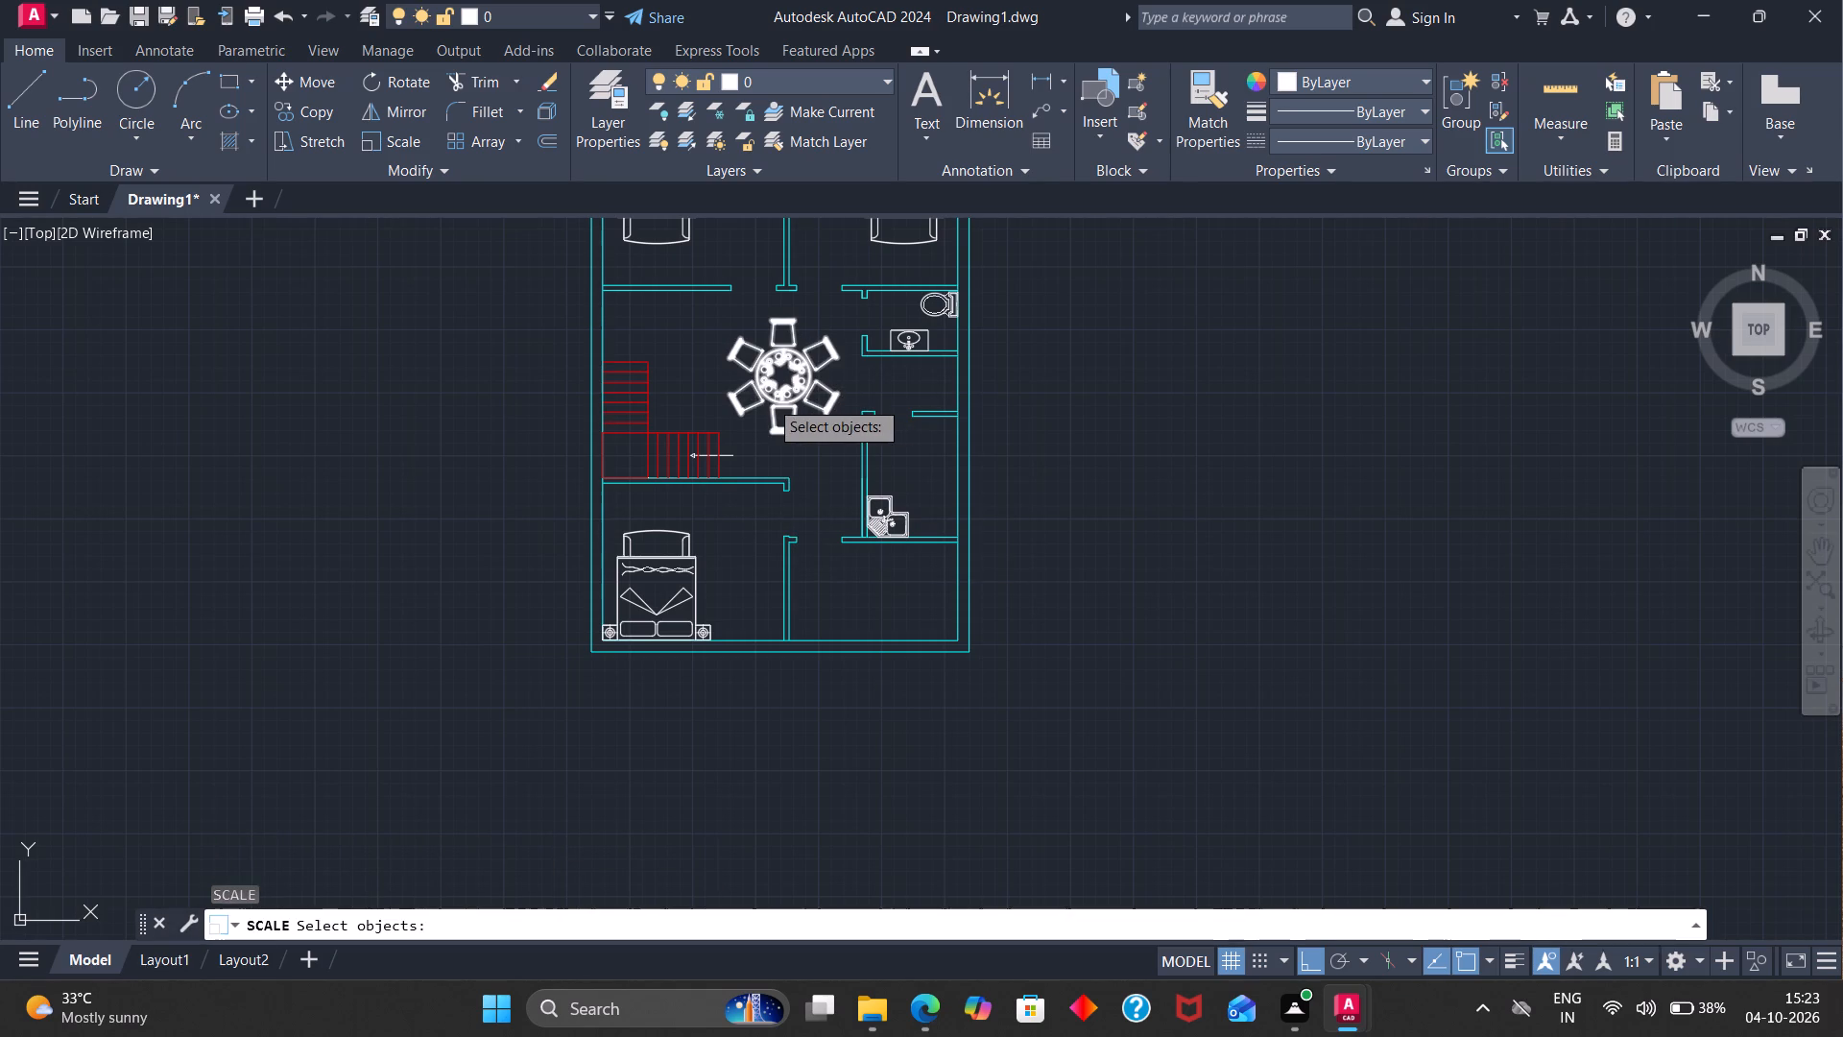
pyautogui.click(779, 431)
pyautogui.press('Return')
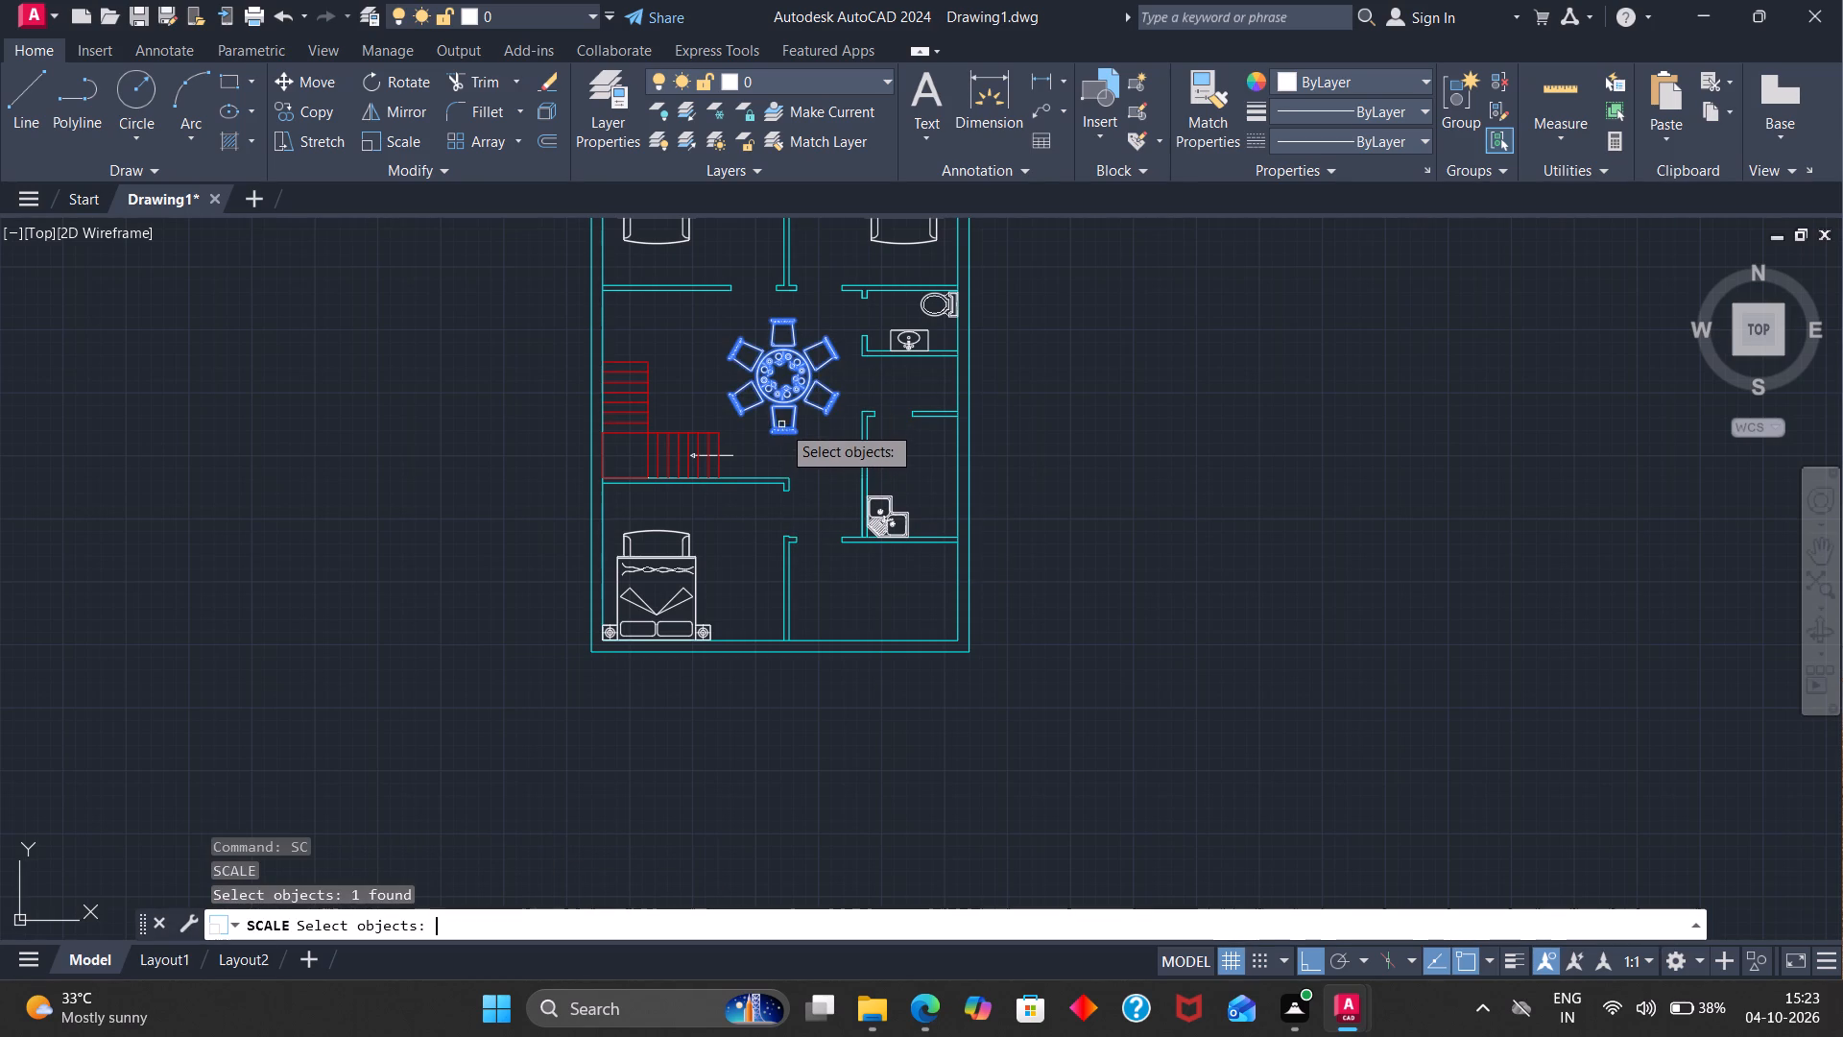
pyautogui.click(772, 422)
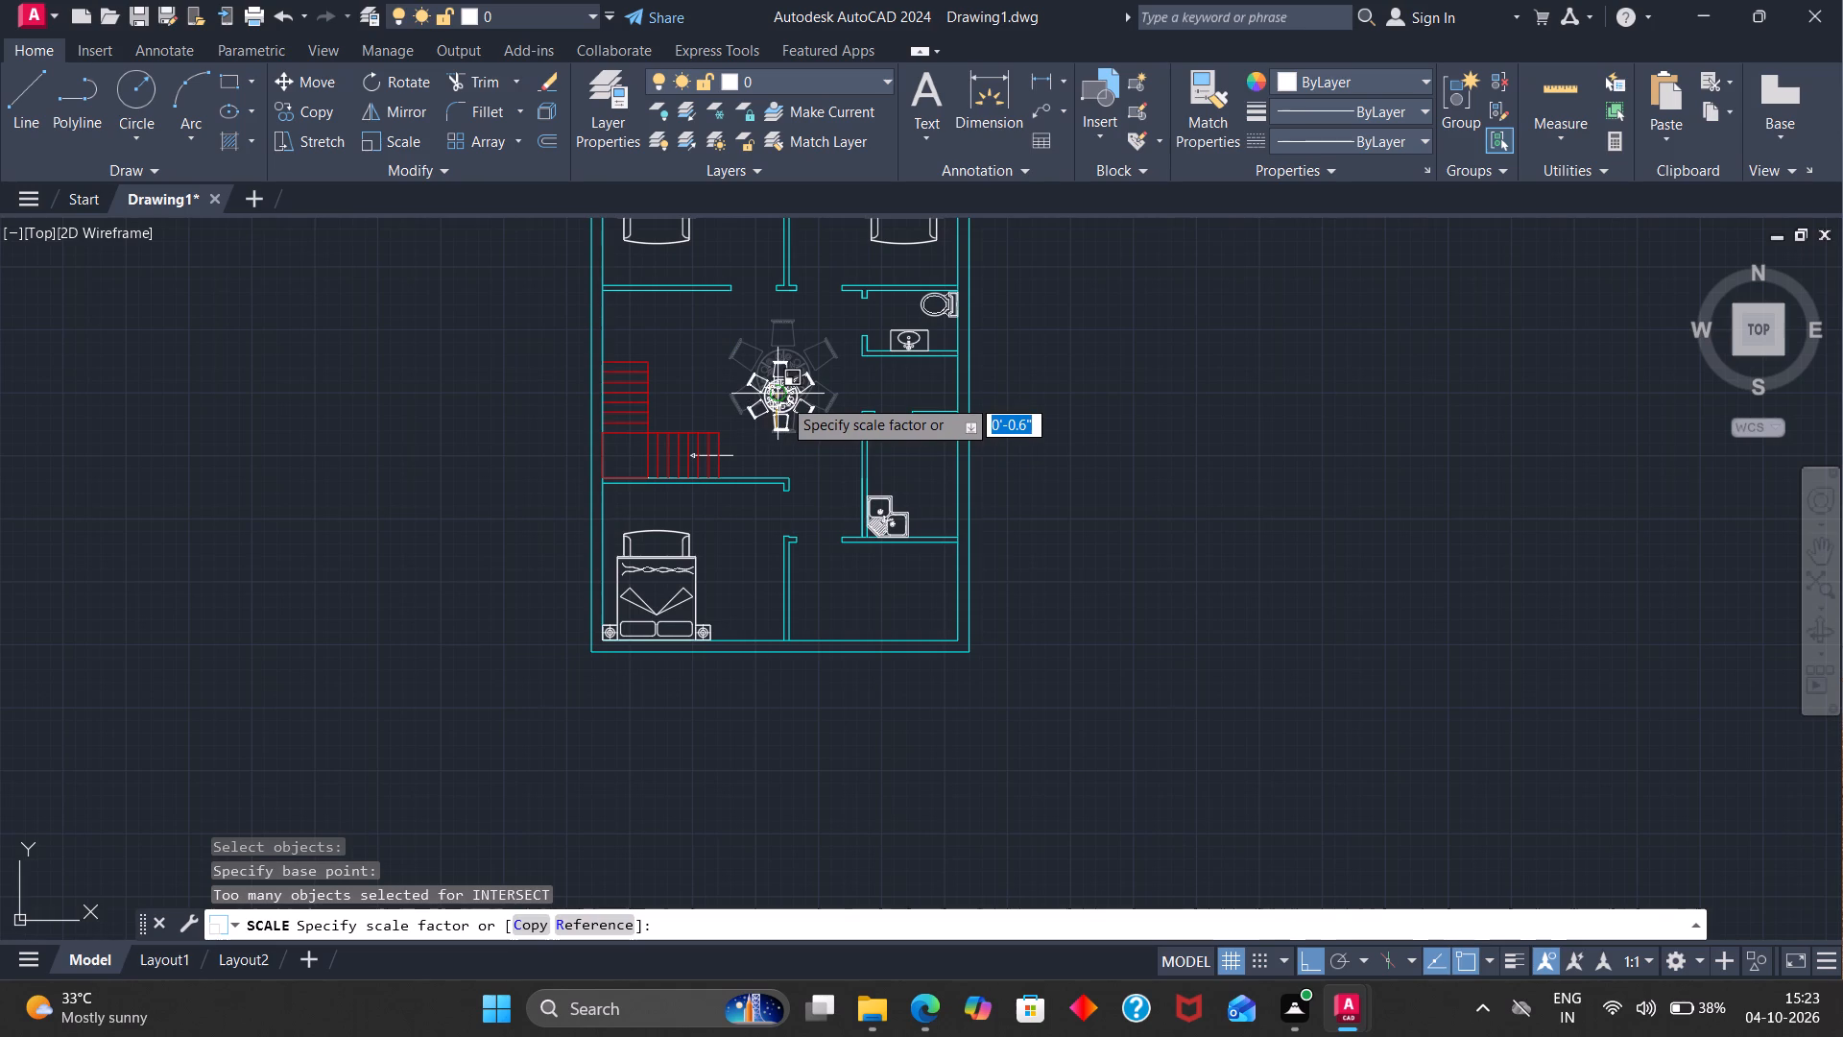
pyautogui.click(782, 398)
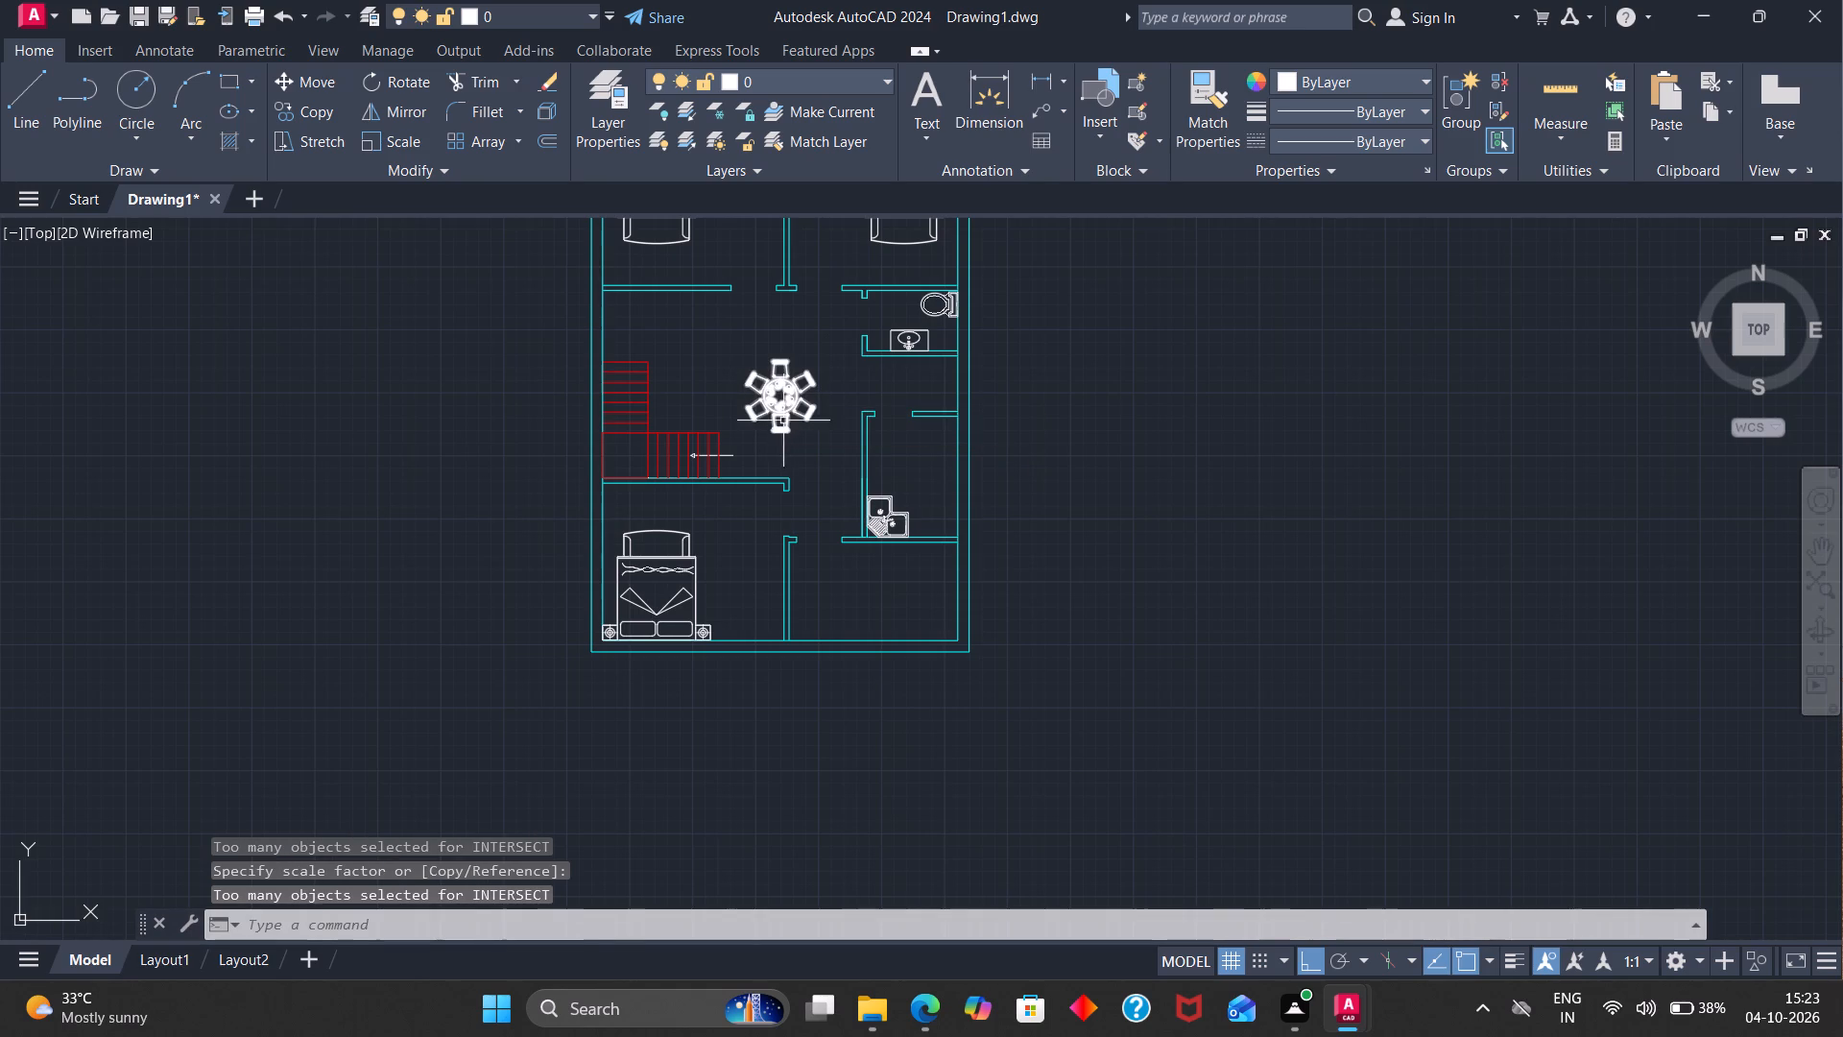
# Move the reduced dining block a short distance up and left within the hall, closer to the staircase.
pyautogui.click(778, 396)
pyautogui.press('m')
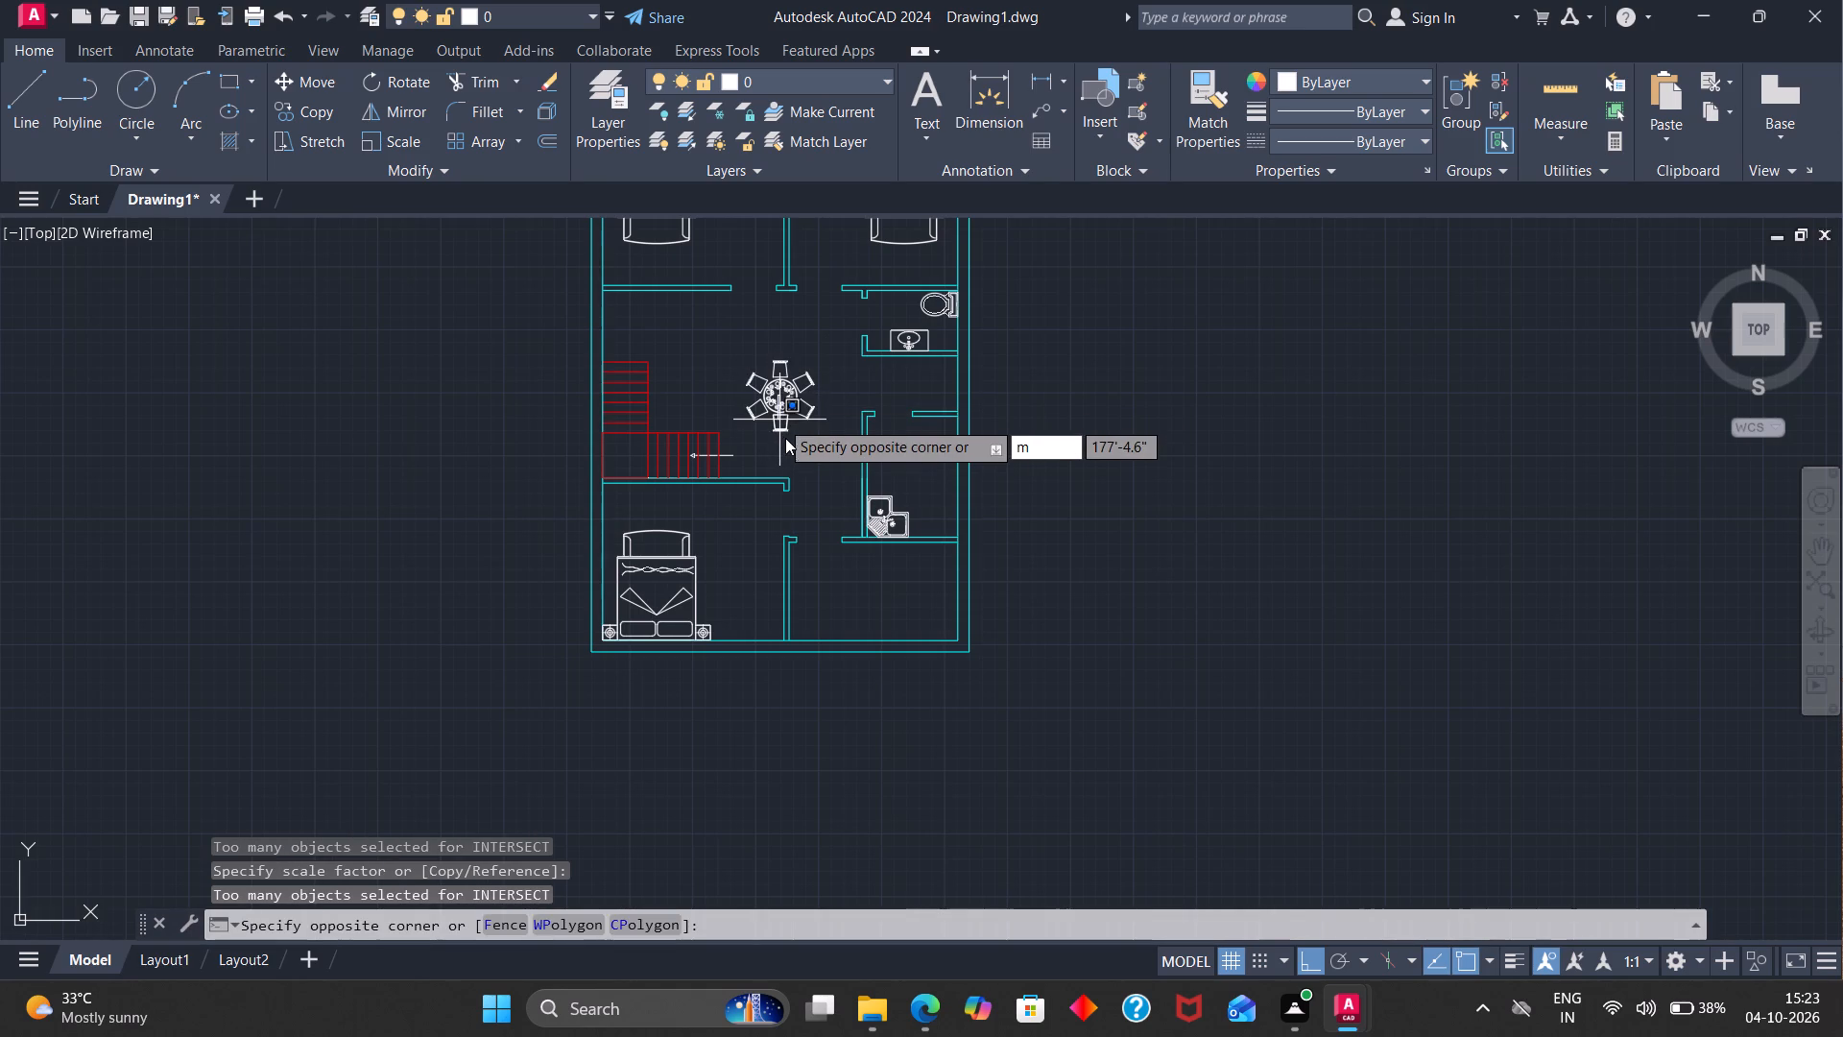
pyautogui.press('Escape')
pyautogui.press('m')
pyautogui.press('Return')
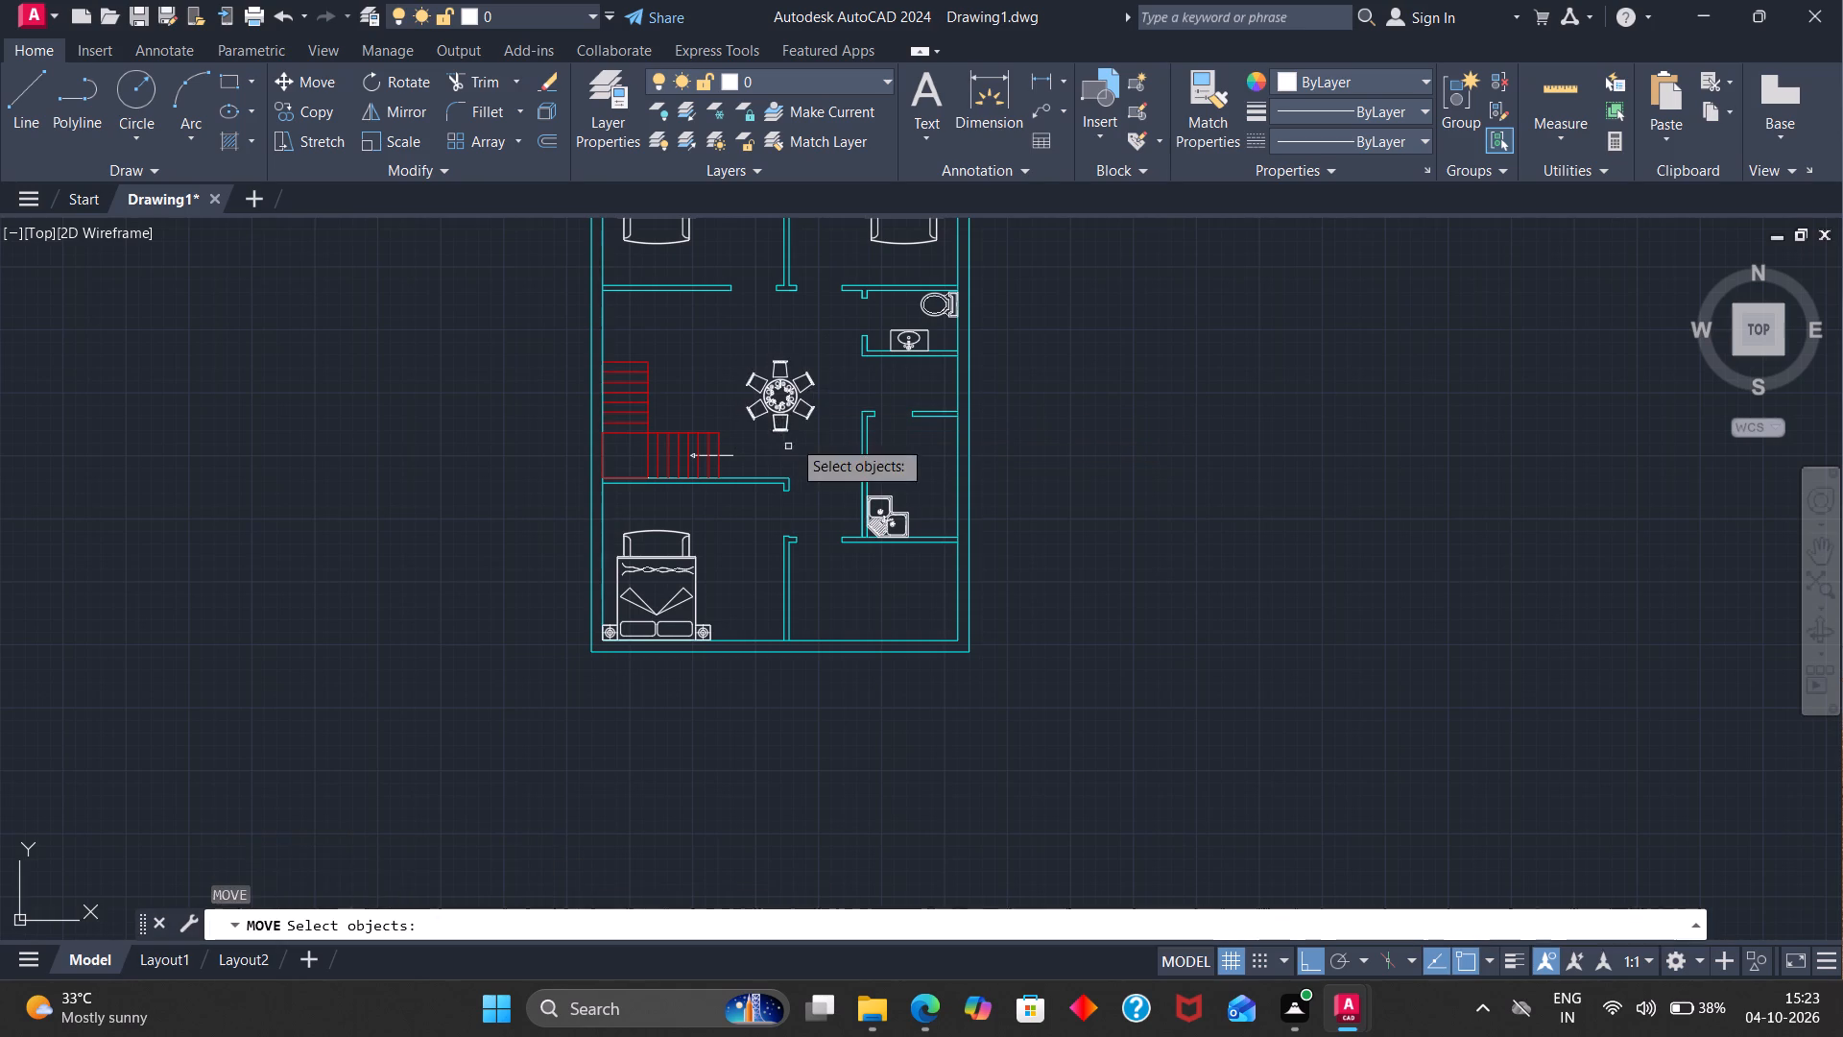
pyautogui.click(789, 388)
pyautogui.press('Return')
pyautogui.click(776, 433)
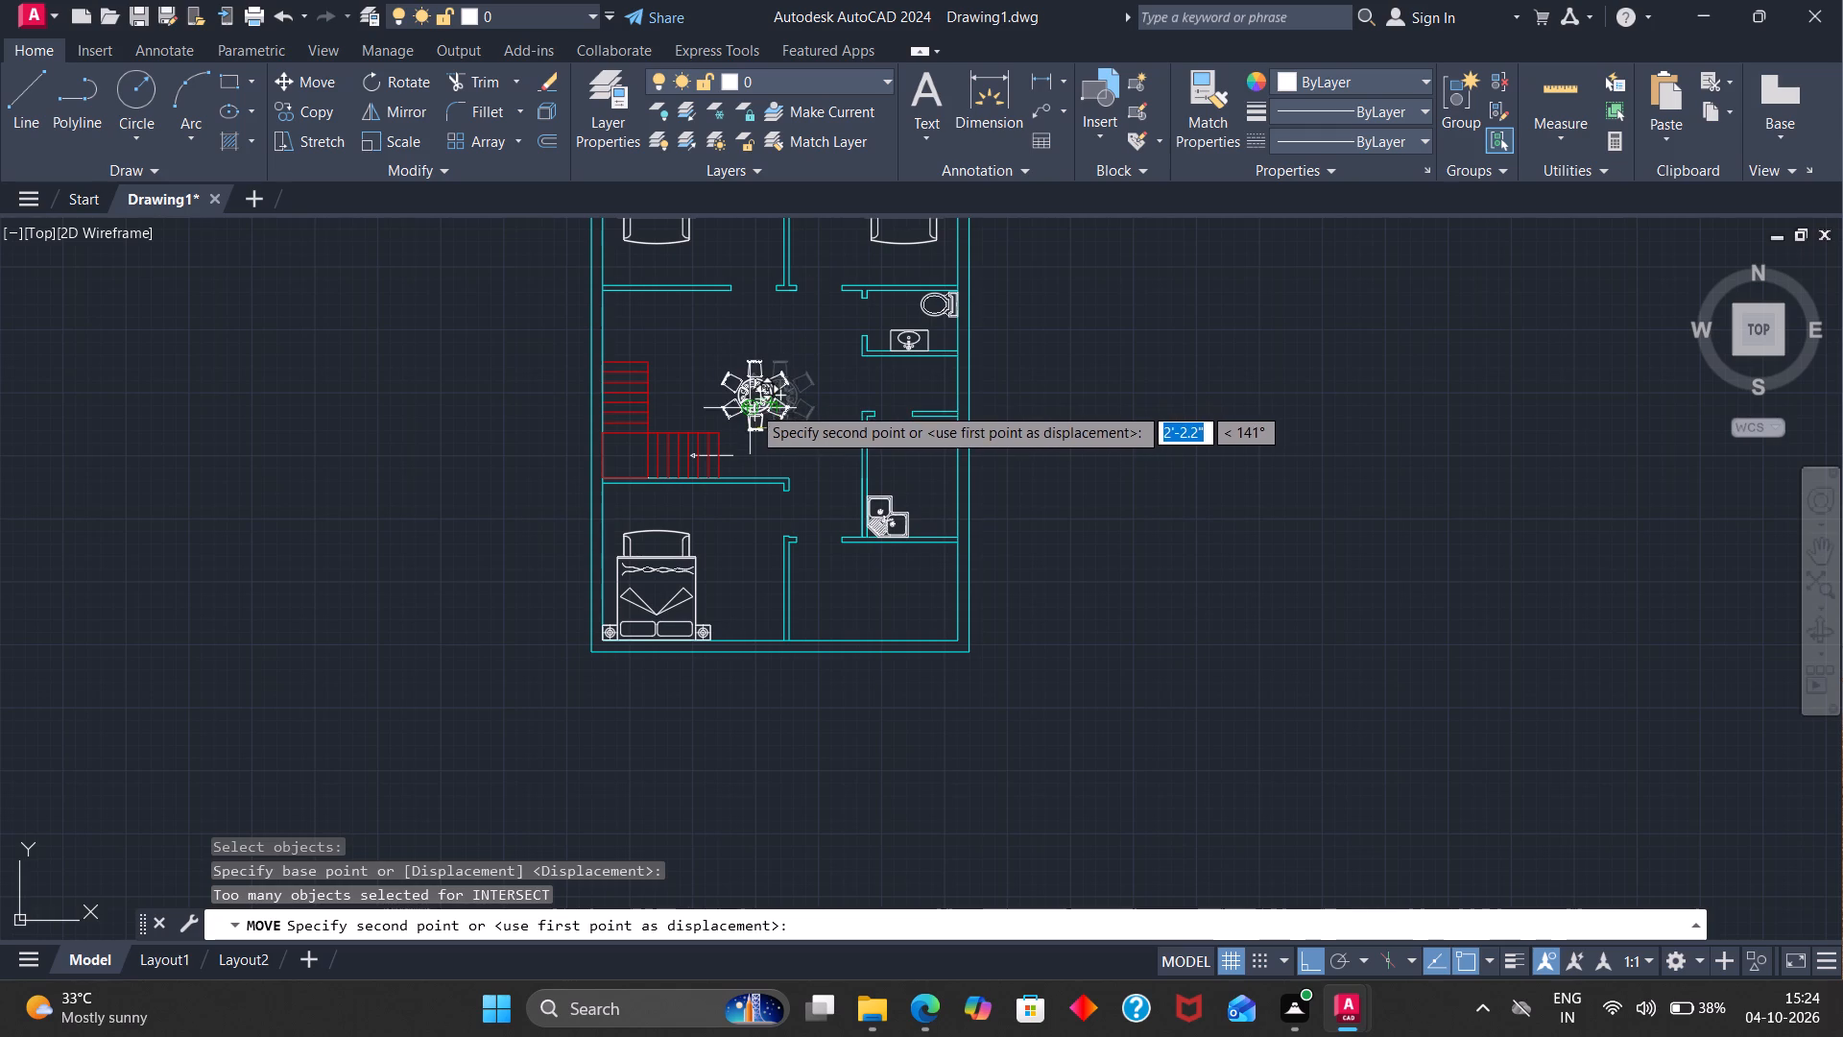
pyautogui.click(758, 405)
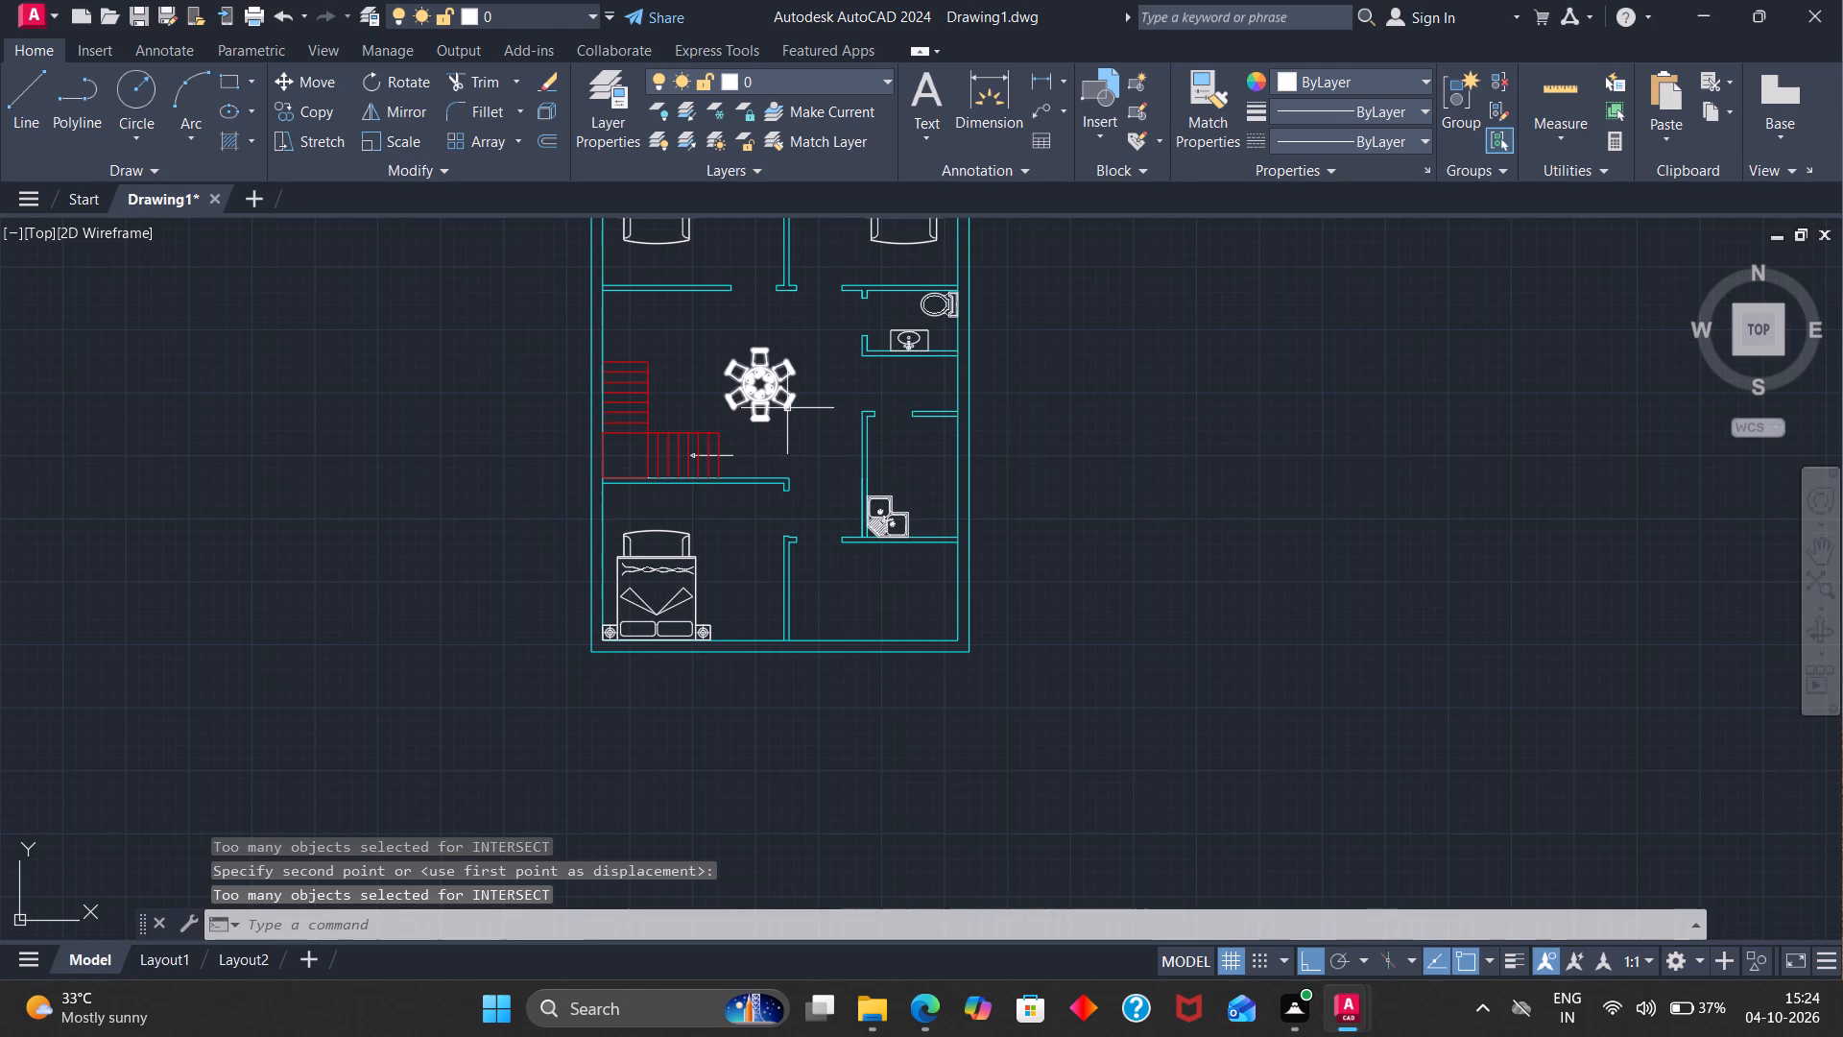
# Move the dining block a very short distance to the right in the hall, slightly farther from the staircase.
pyautogui.scroll(-1, 788, 408)
pyautogui.scroll(2, 758, 389)
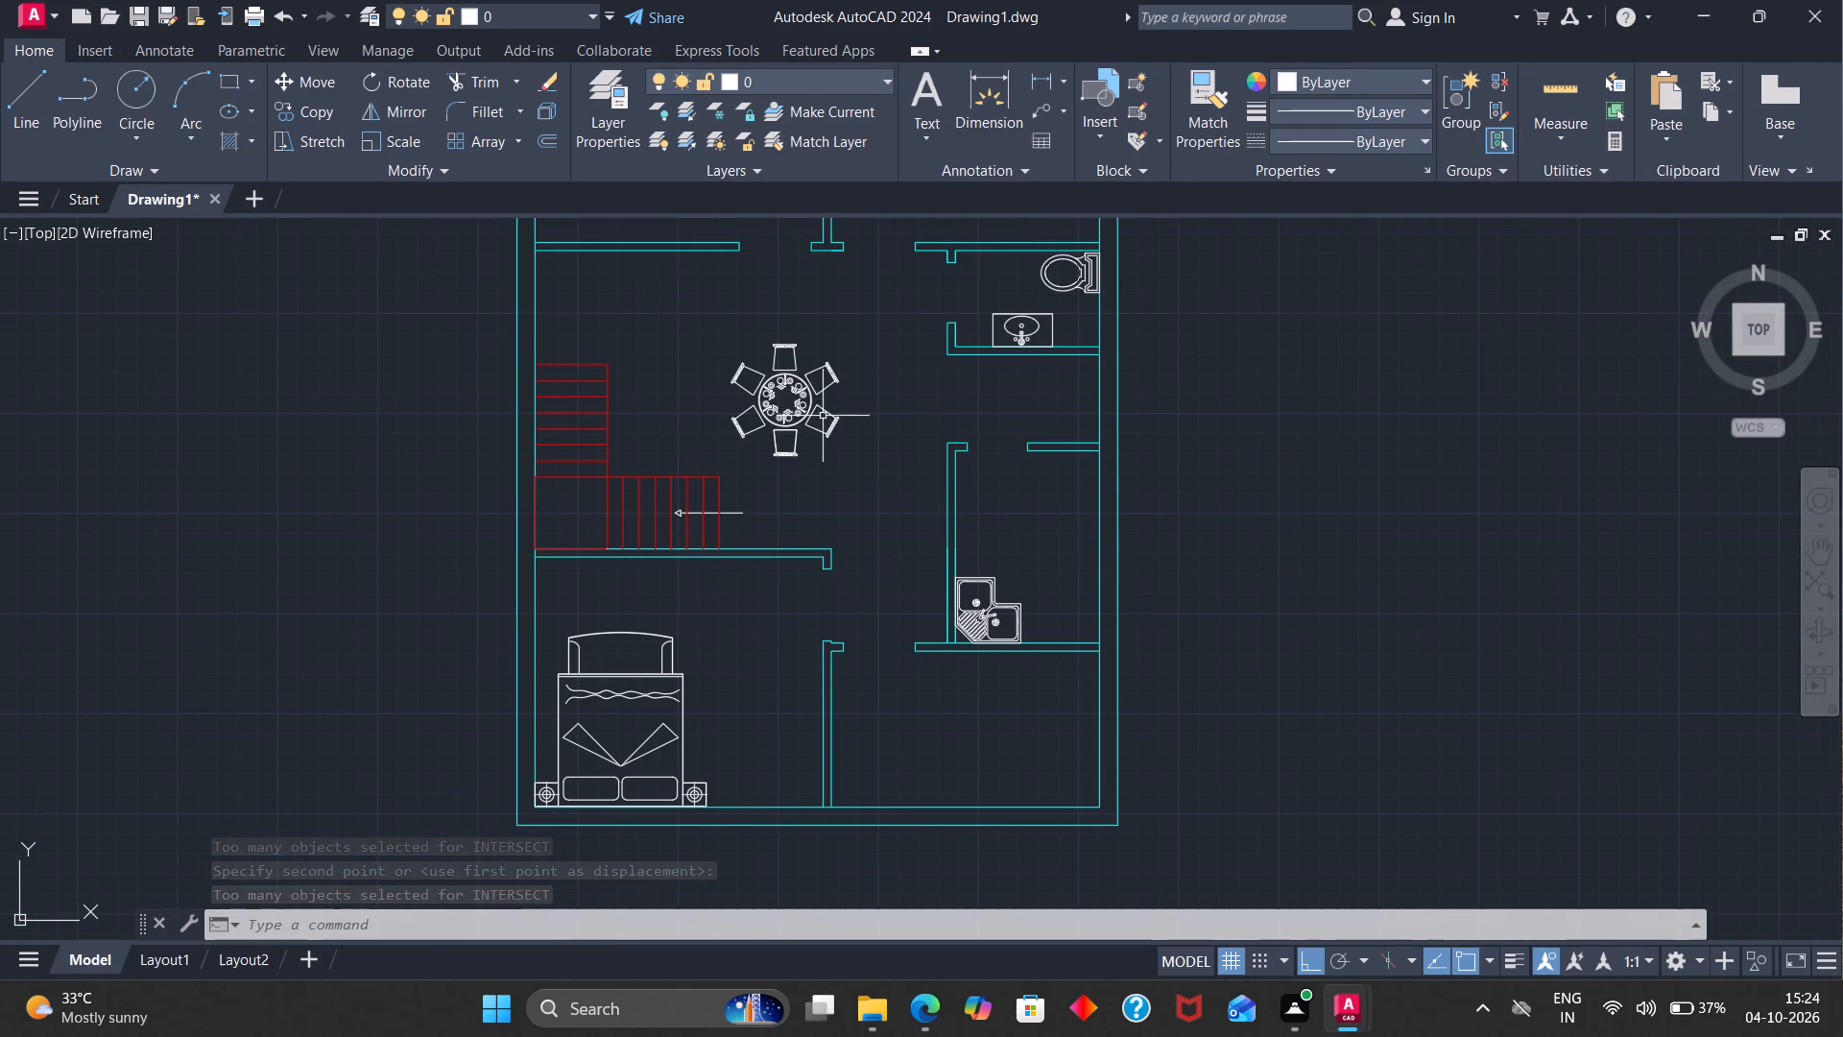
pyautogui.click(836, 422)
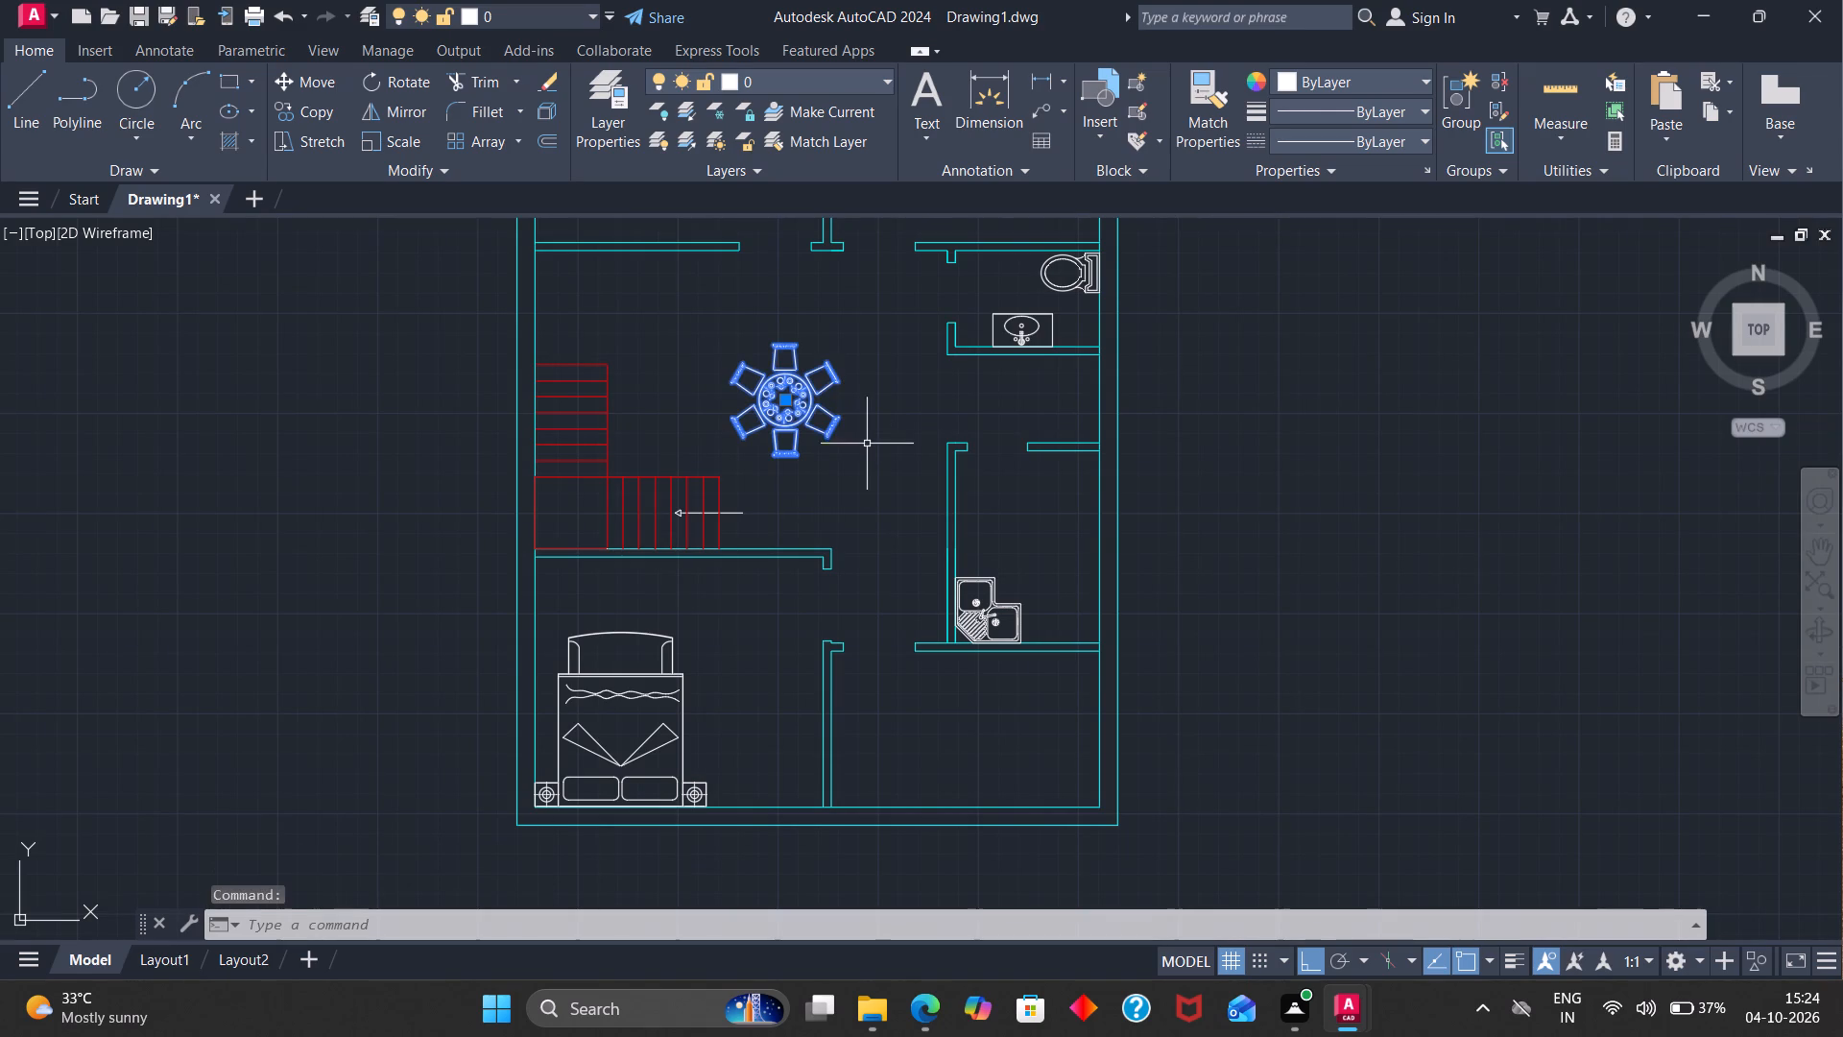
pyautogui.press('Return')
pyautogui.click(834, 420)
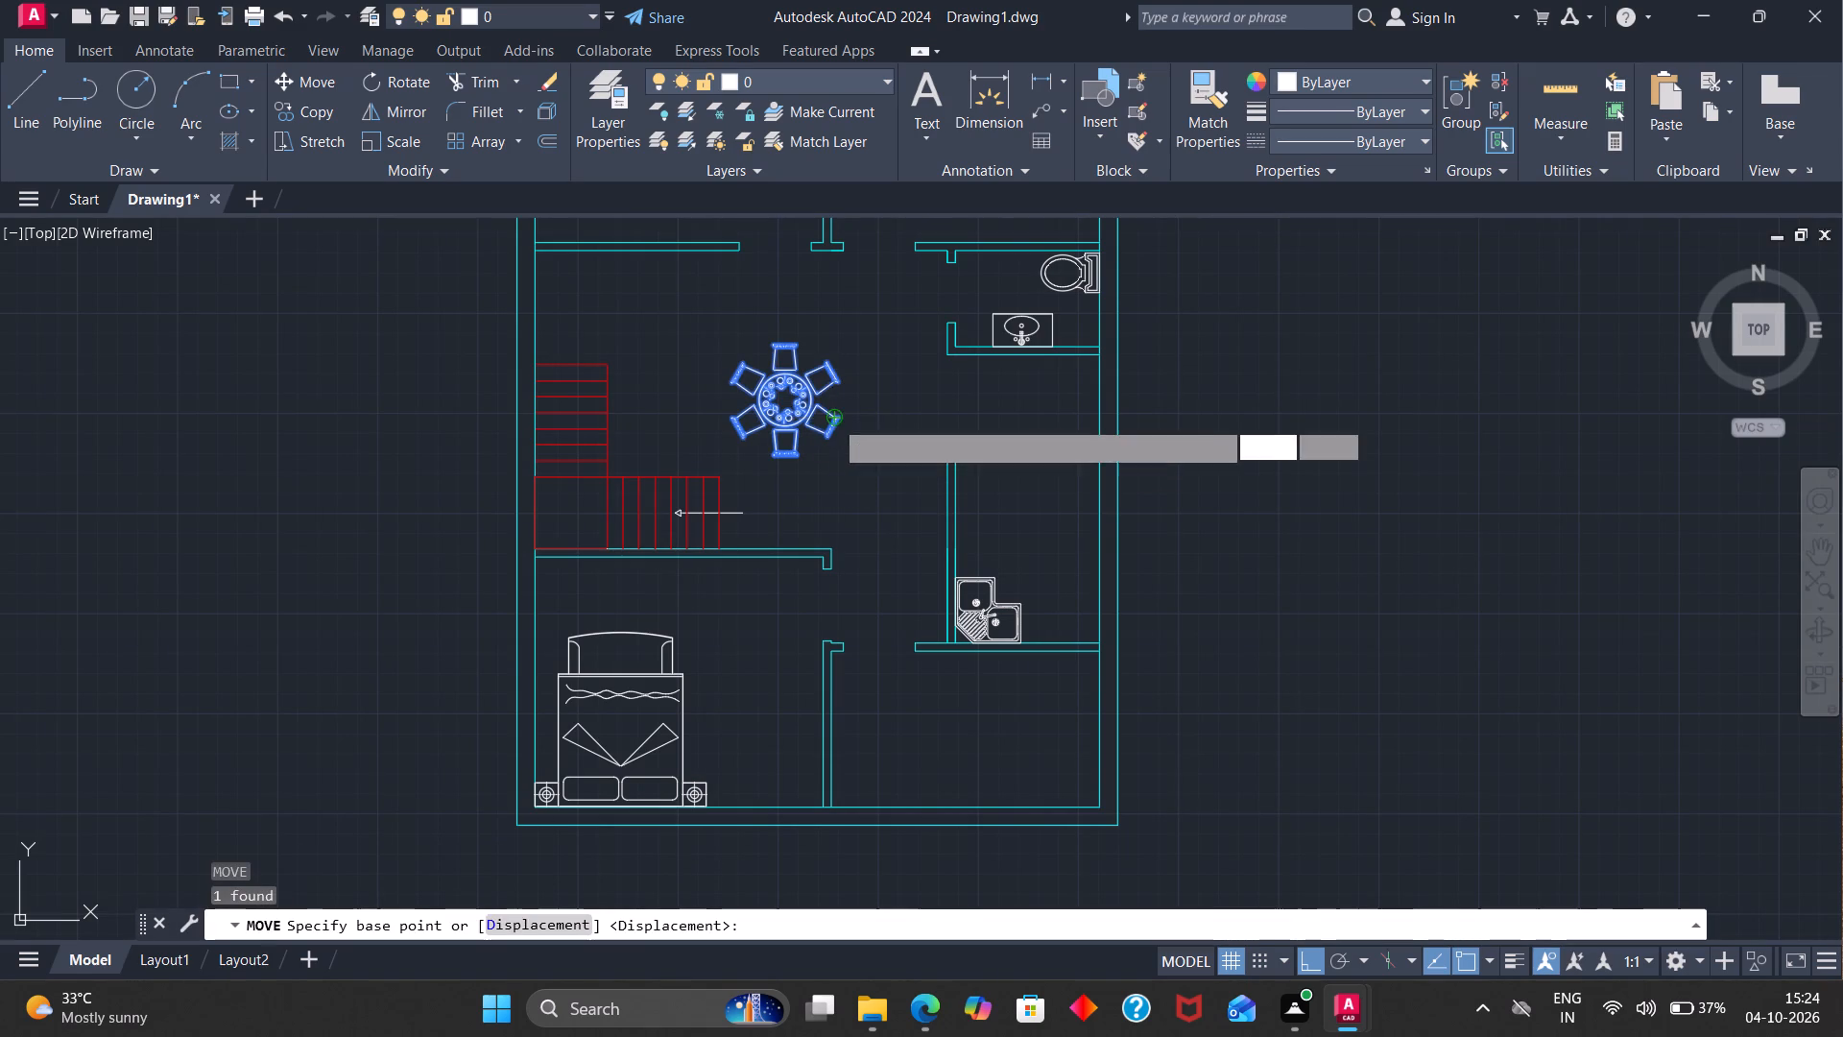
pyautogui.click(851, 411)
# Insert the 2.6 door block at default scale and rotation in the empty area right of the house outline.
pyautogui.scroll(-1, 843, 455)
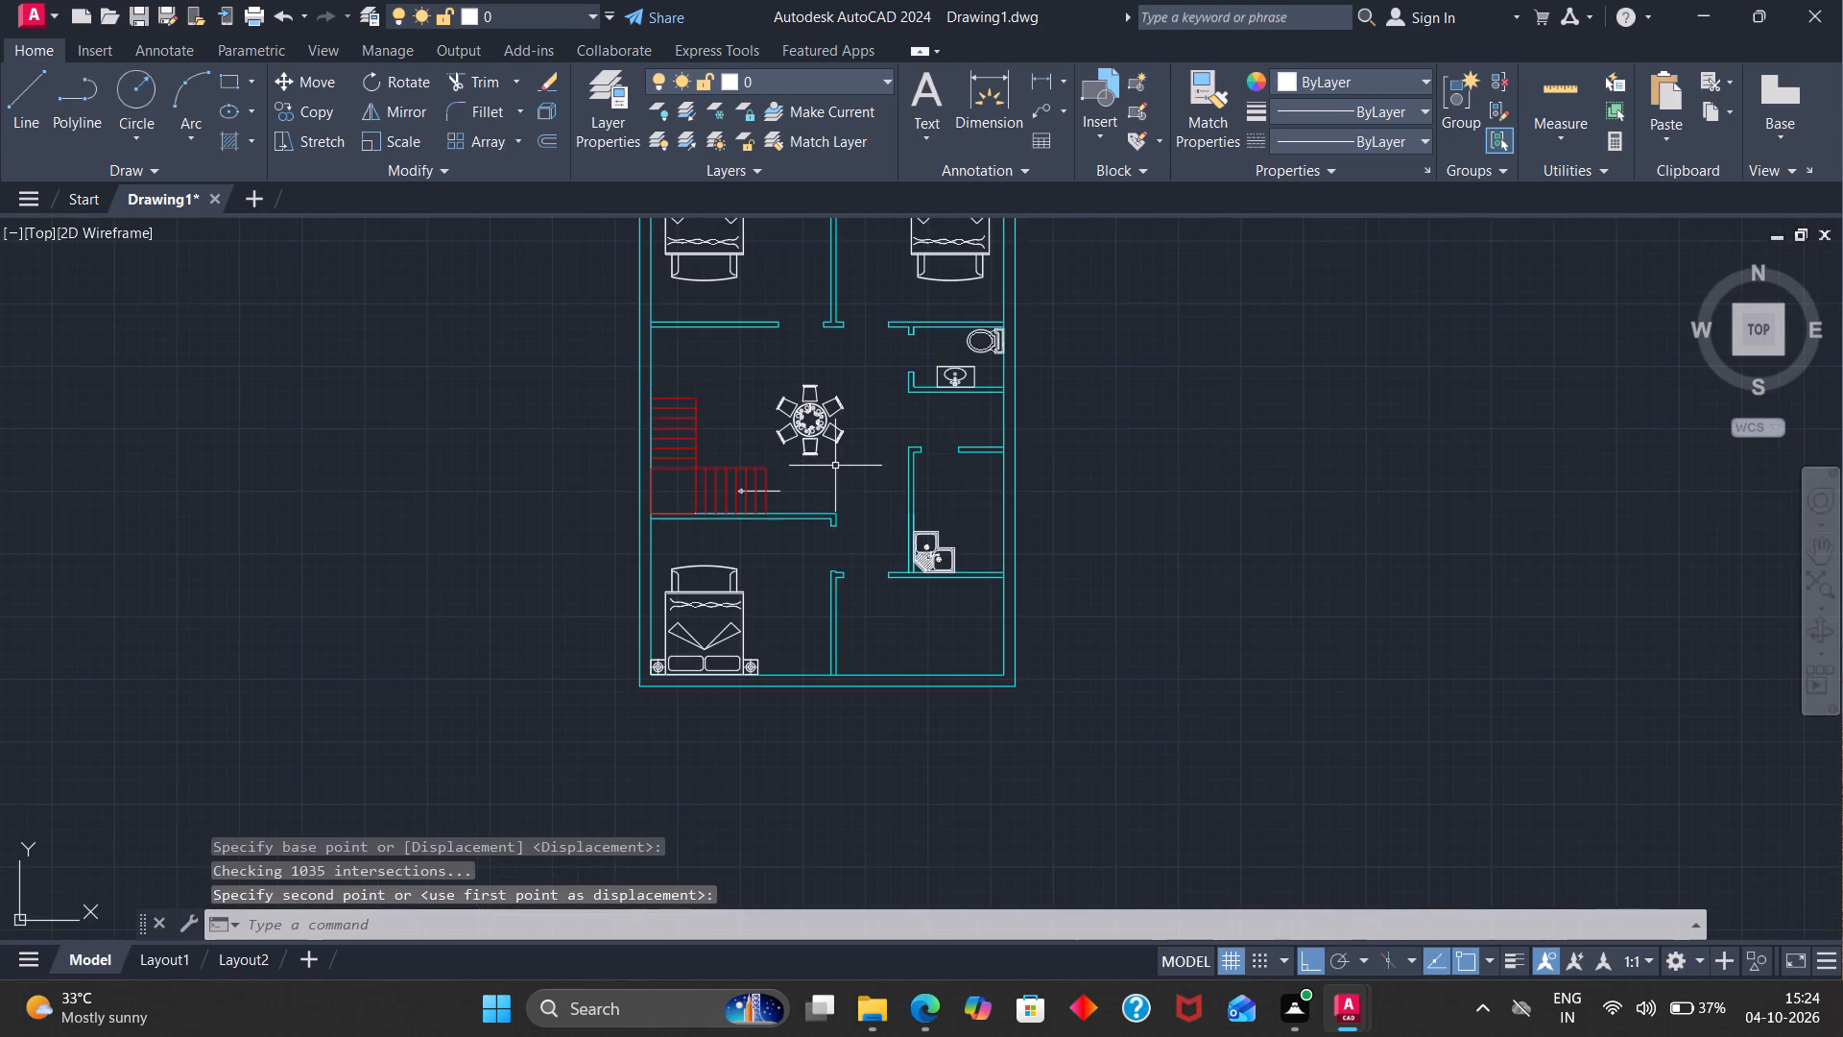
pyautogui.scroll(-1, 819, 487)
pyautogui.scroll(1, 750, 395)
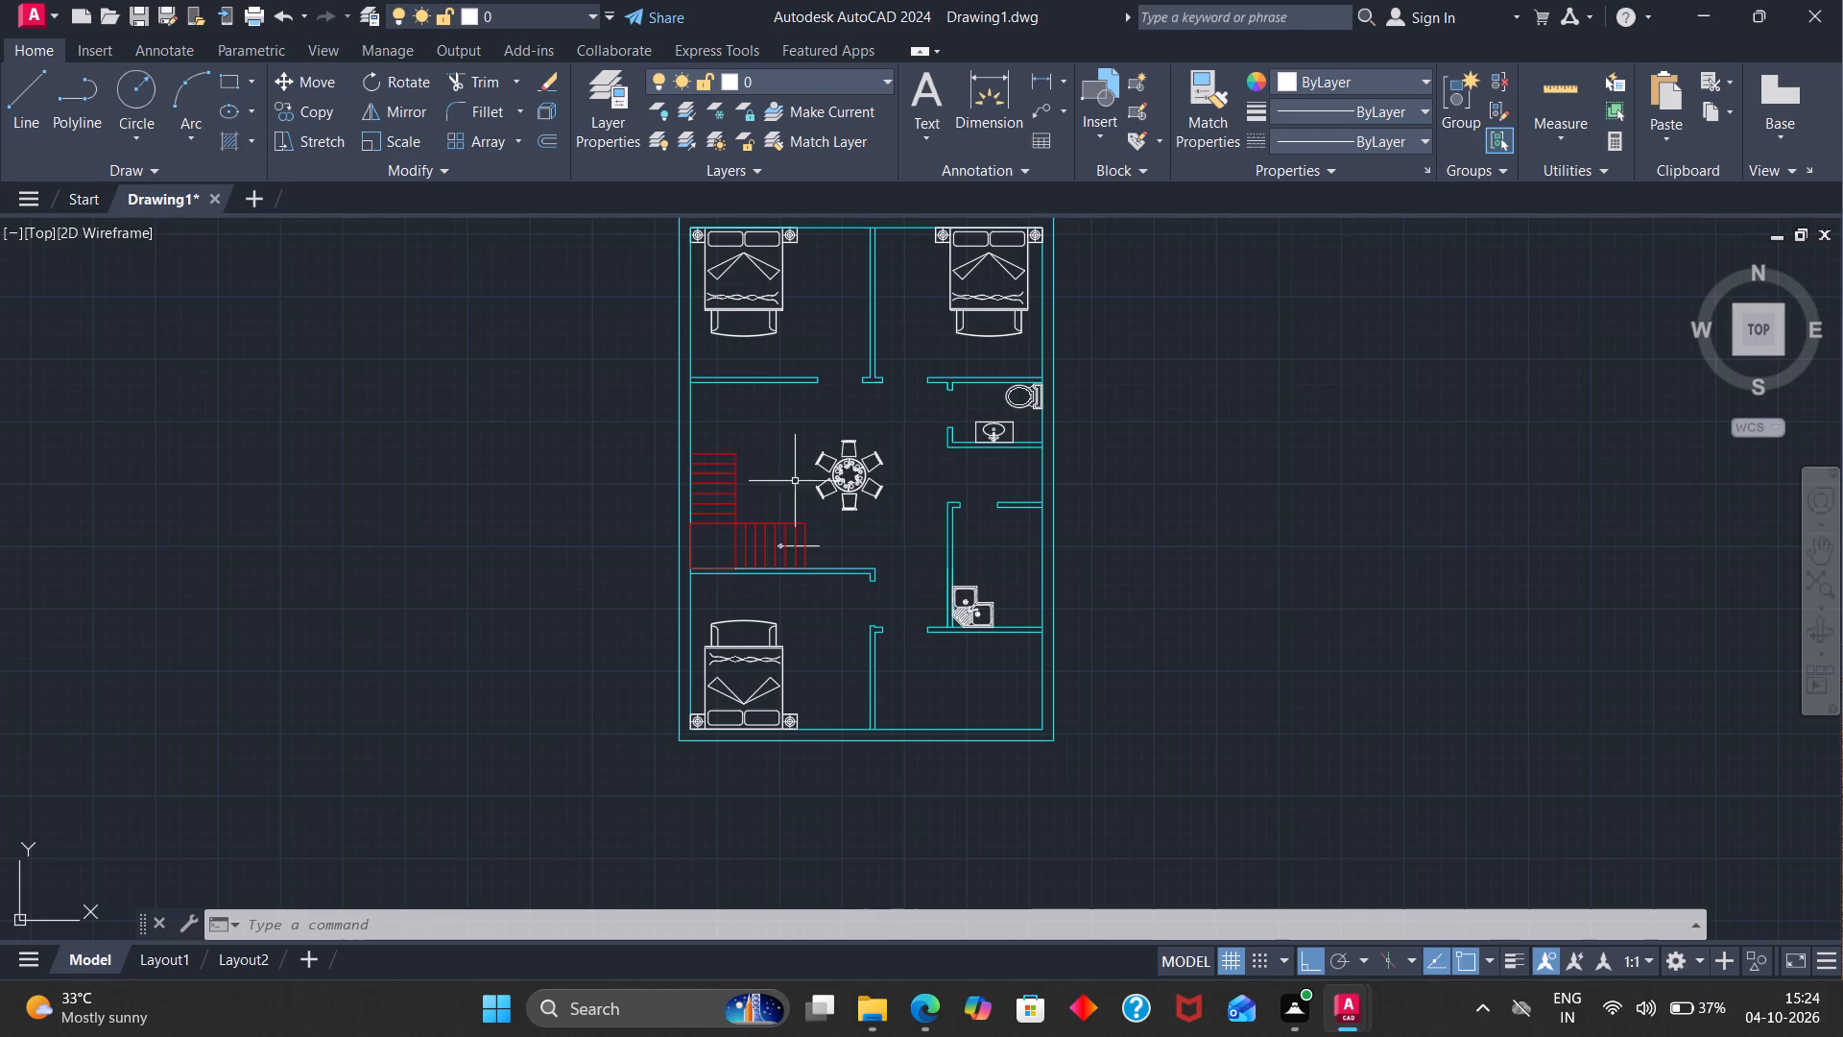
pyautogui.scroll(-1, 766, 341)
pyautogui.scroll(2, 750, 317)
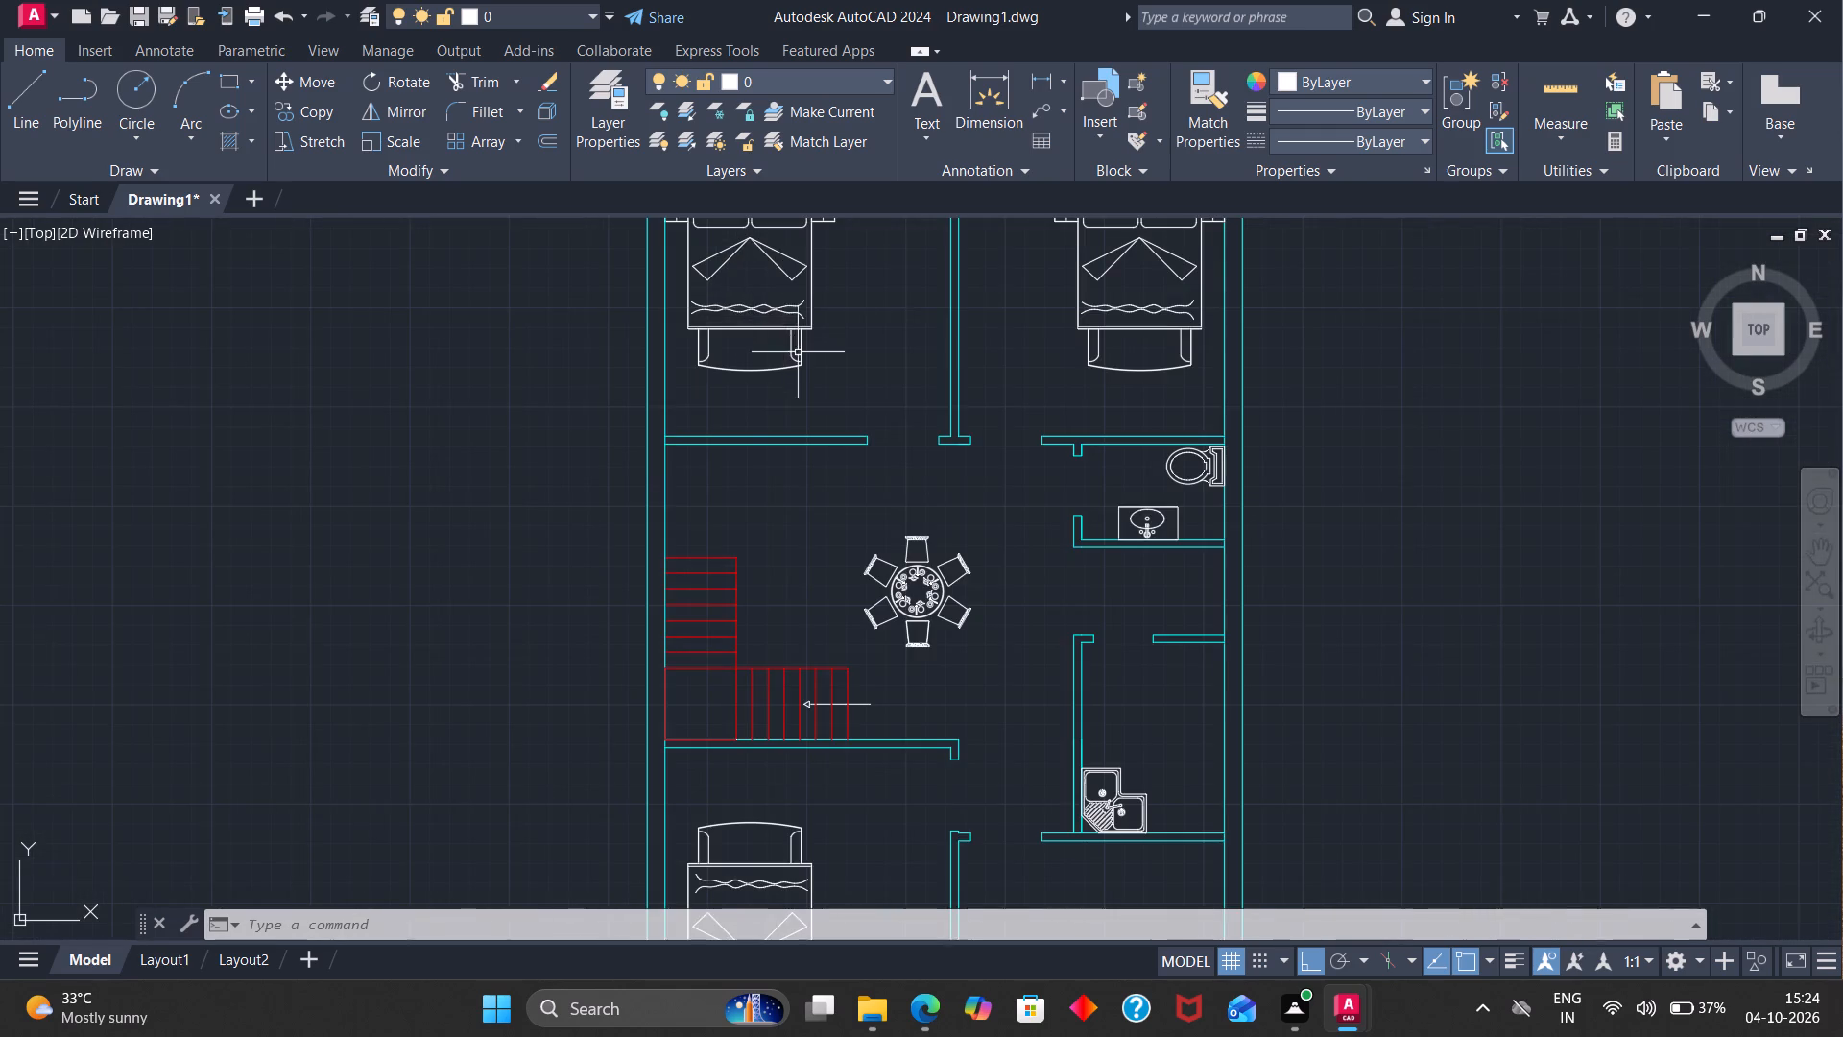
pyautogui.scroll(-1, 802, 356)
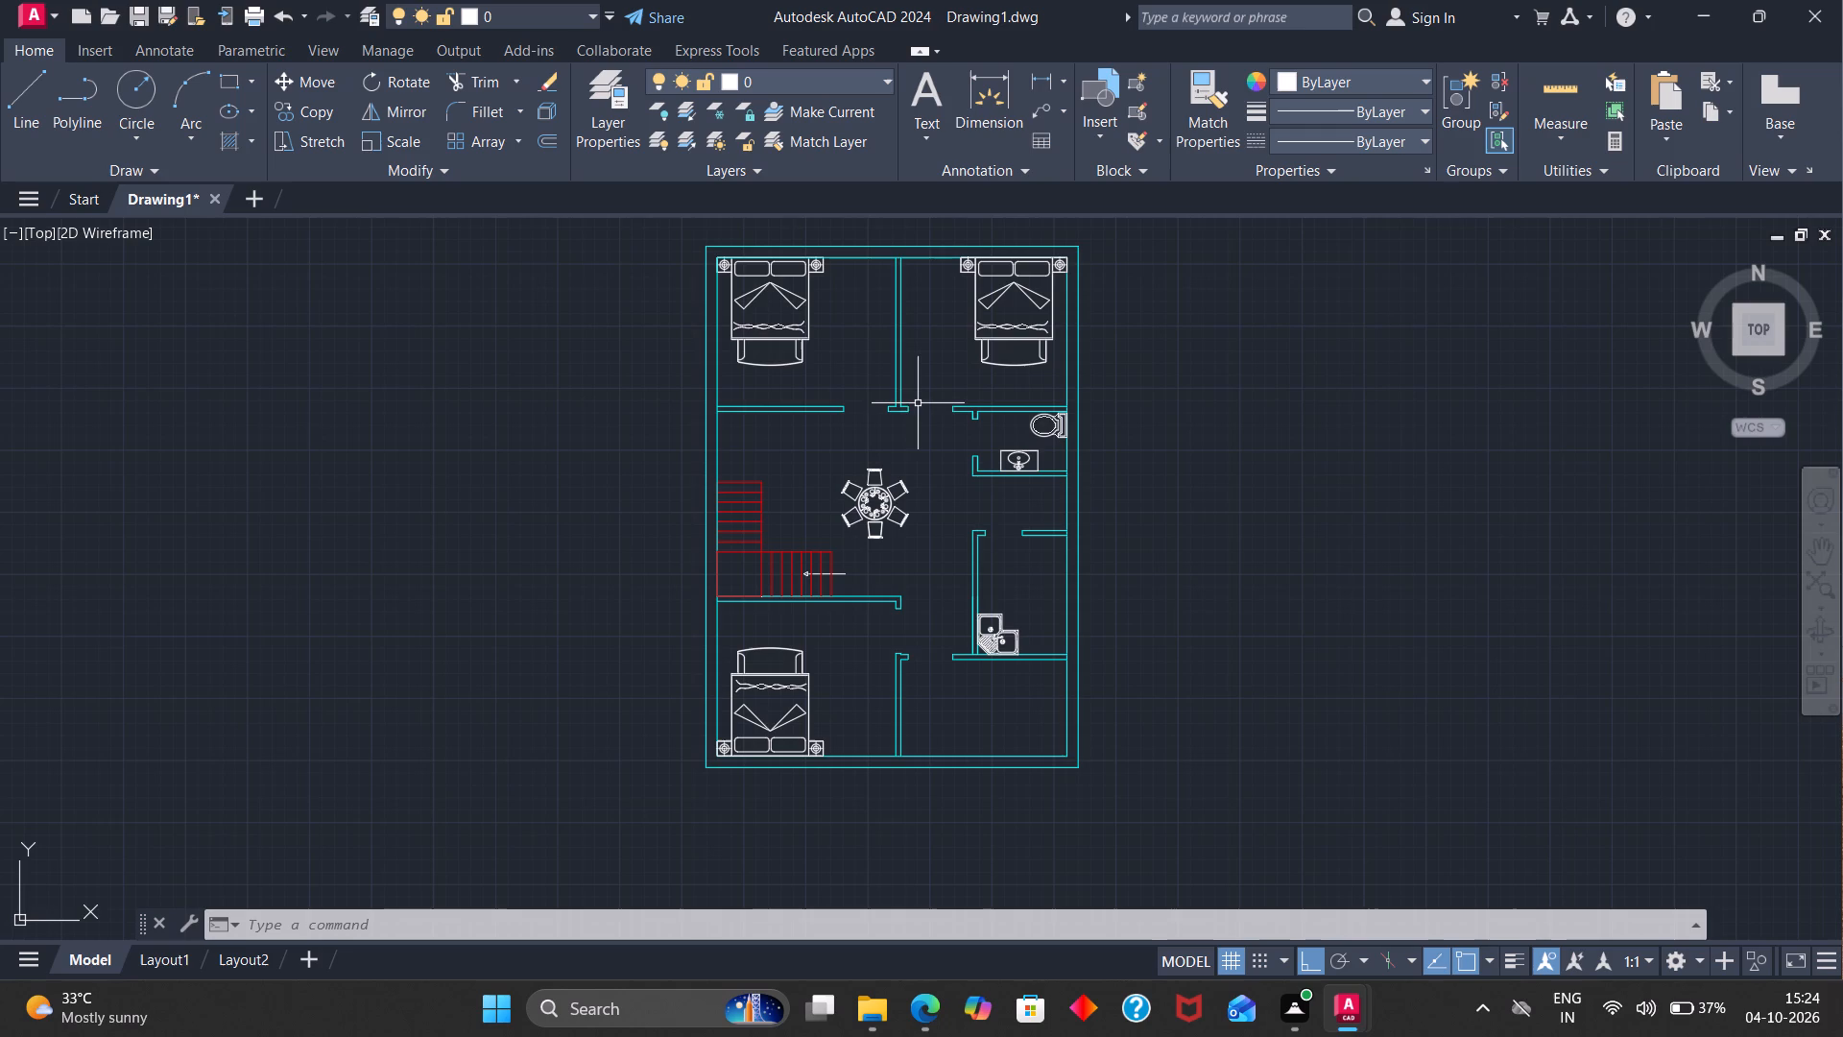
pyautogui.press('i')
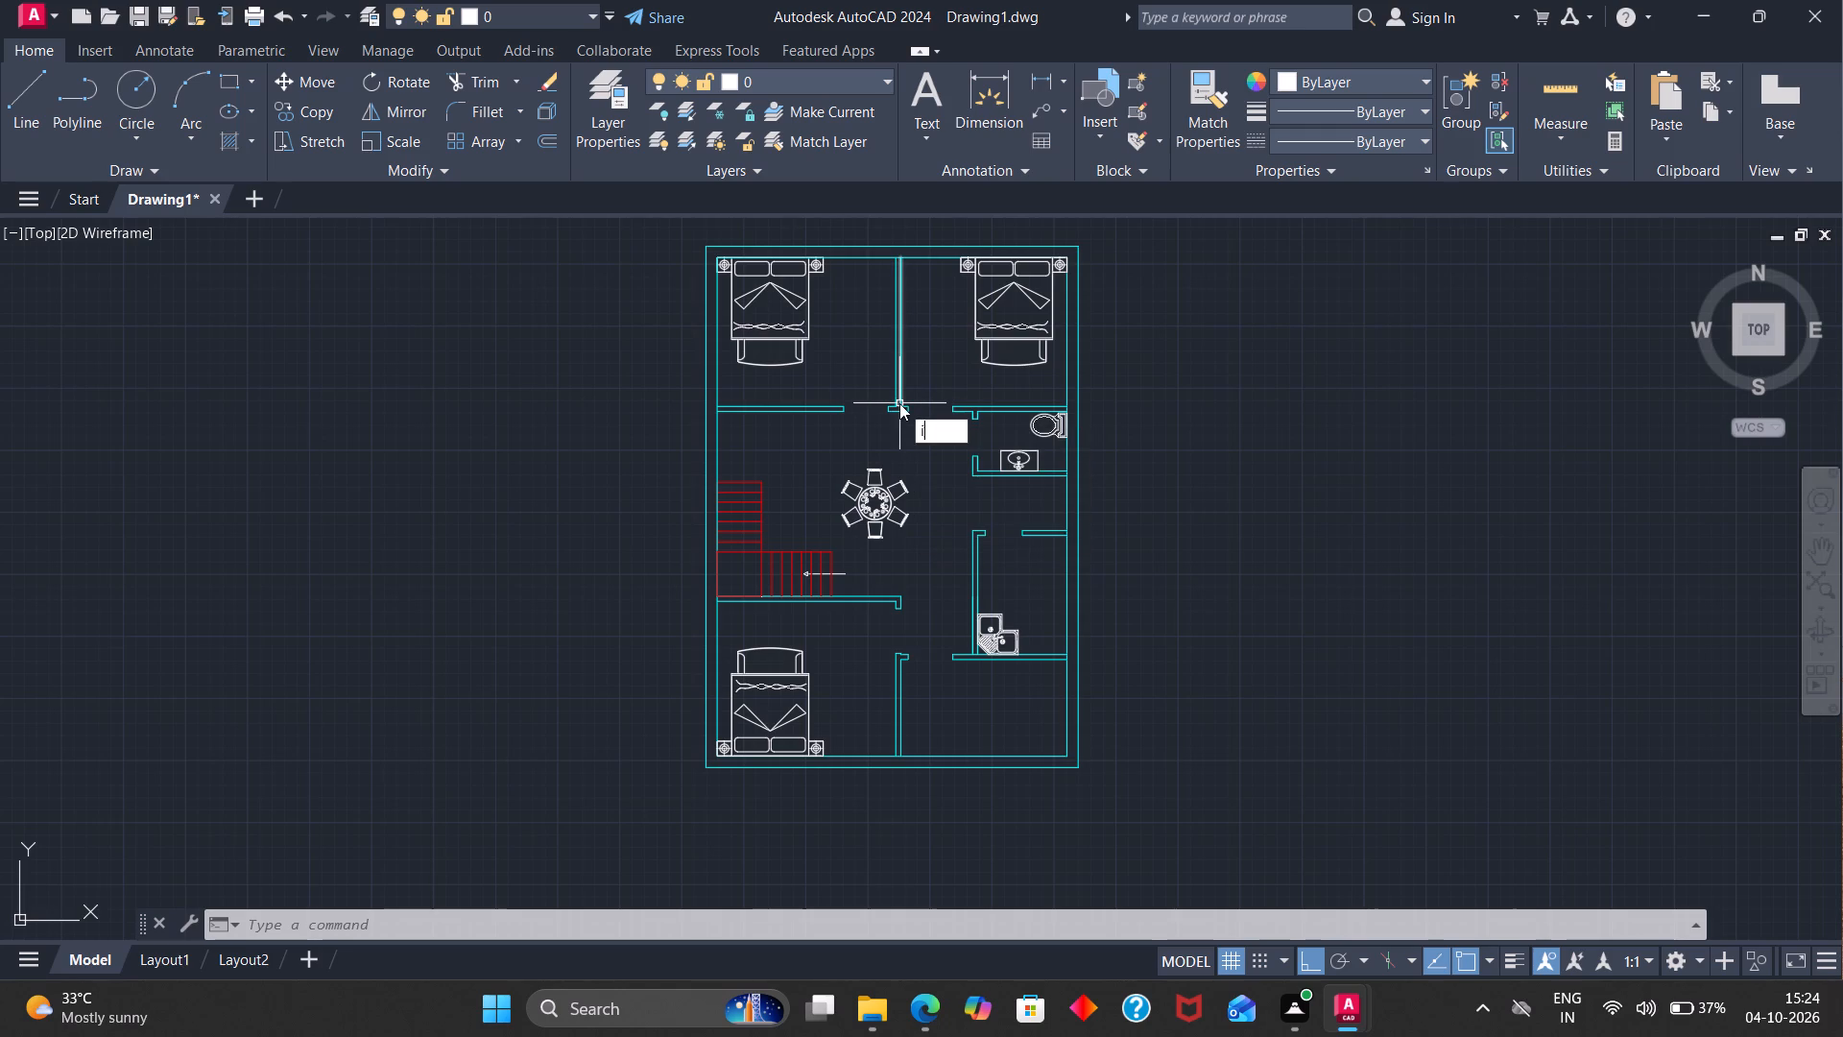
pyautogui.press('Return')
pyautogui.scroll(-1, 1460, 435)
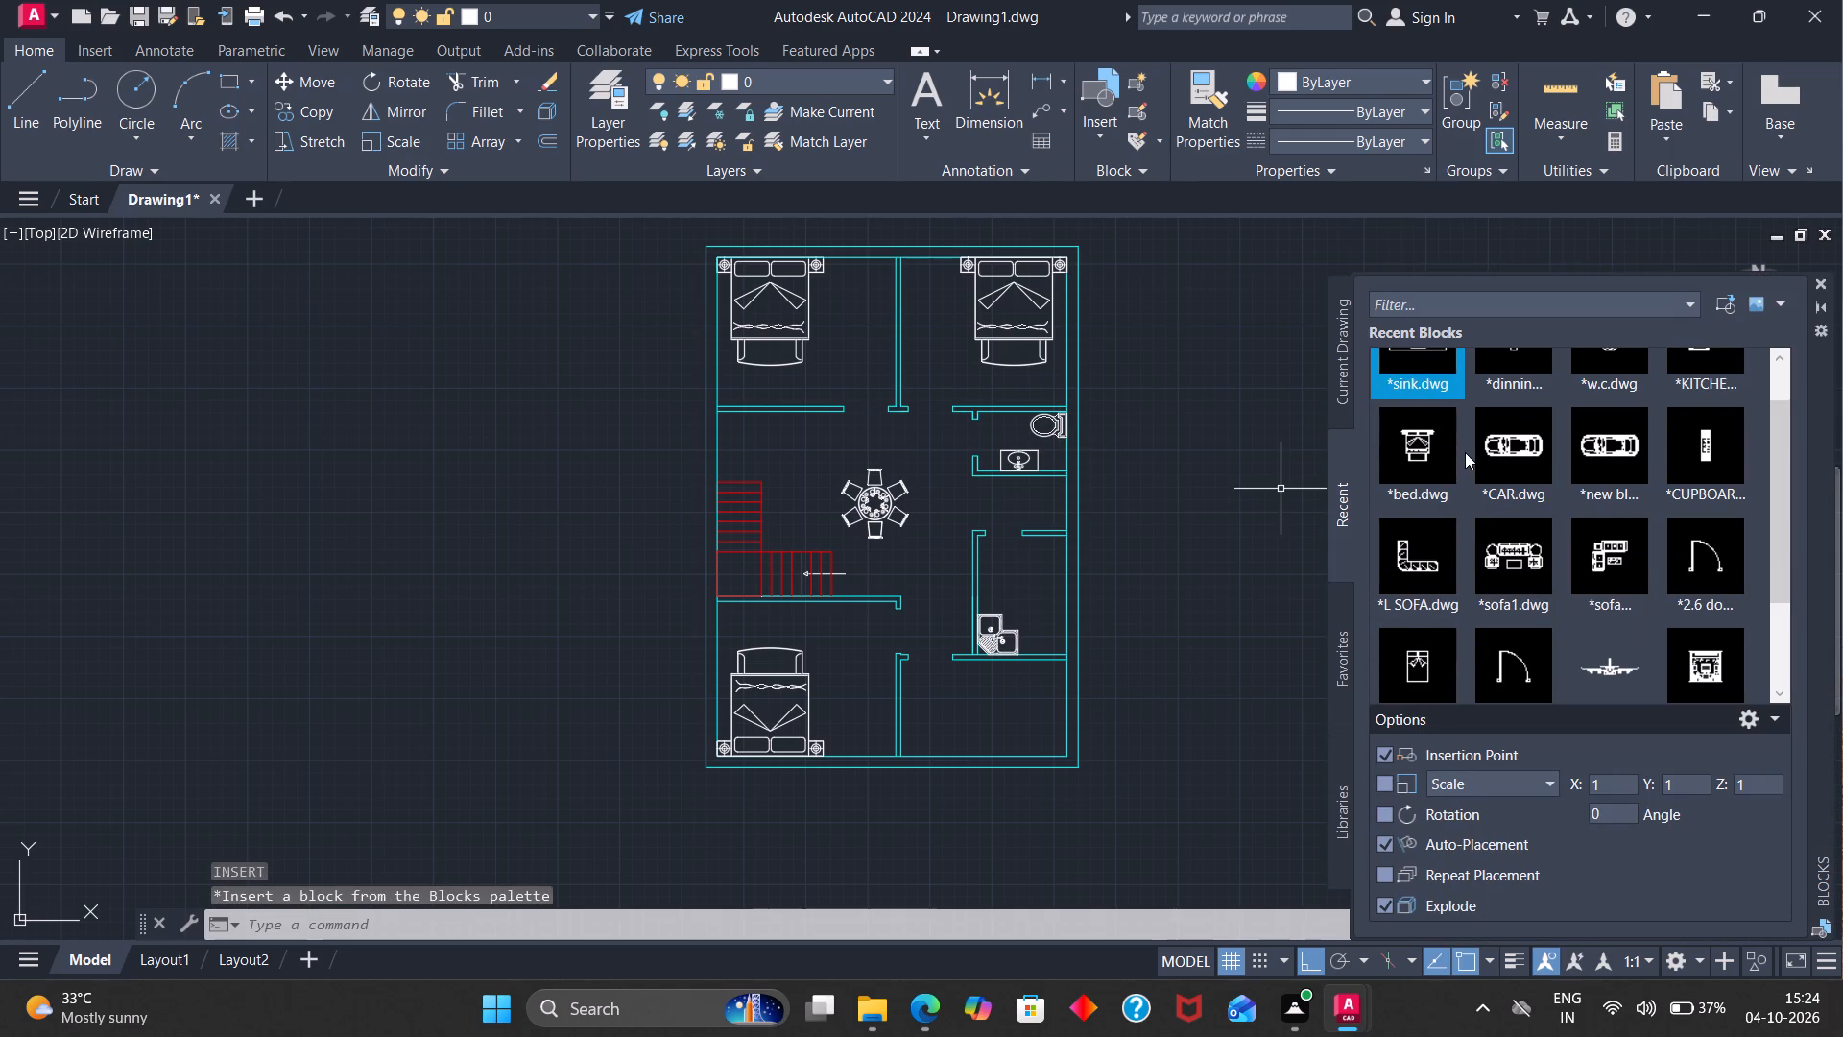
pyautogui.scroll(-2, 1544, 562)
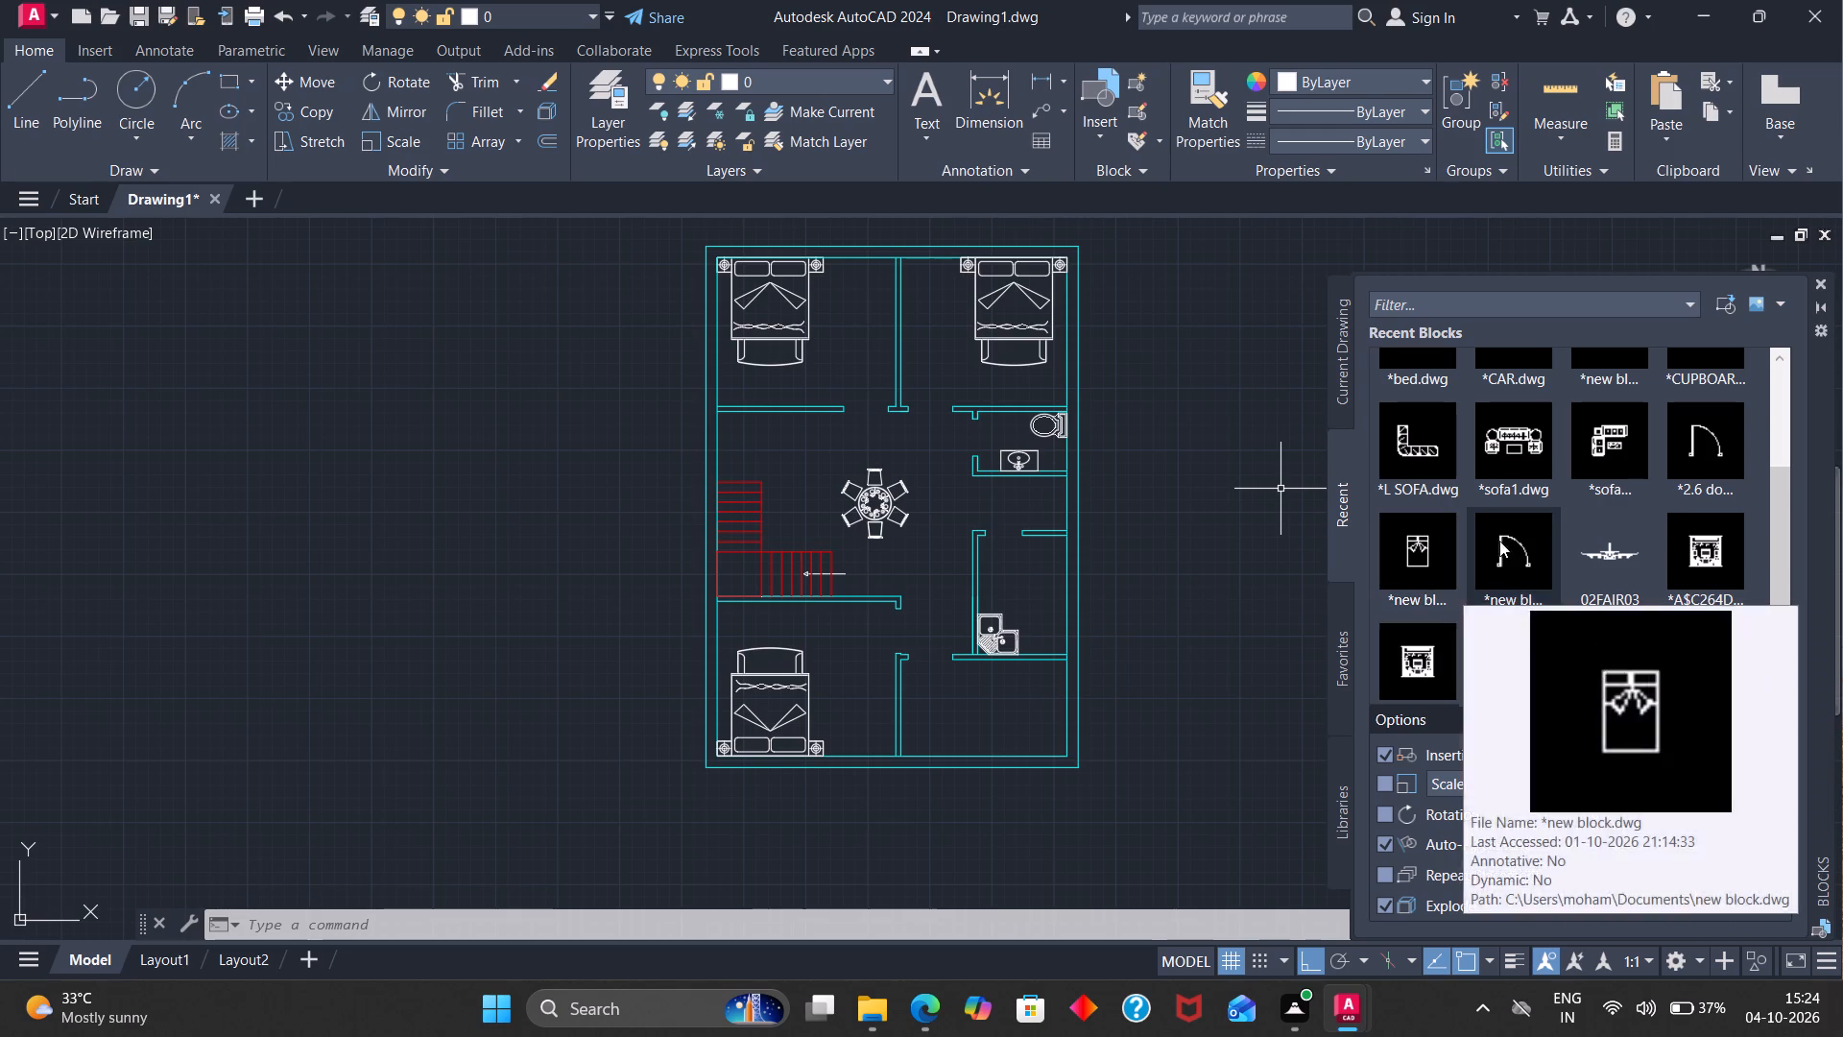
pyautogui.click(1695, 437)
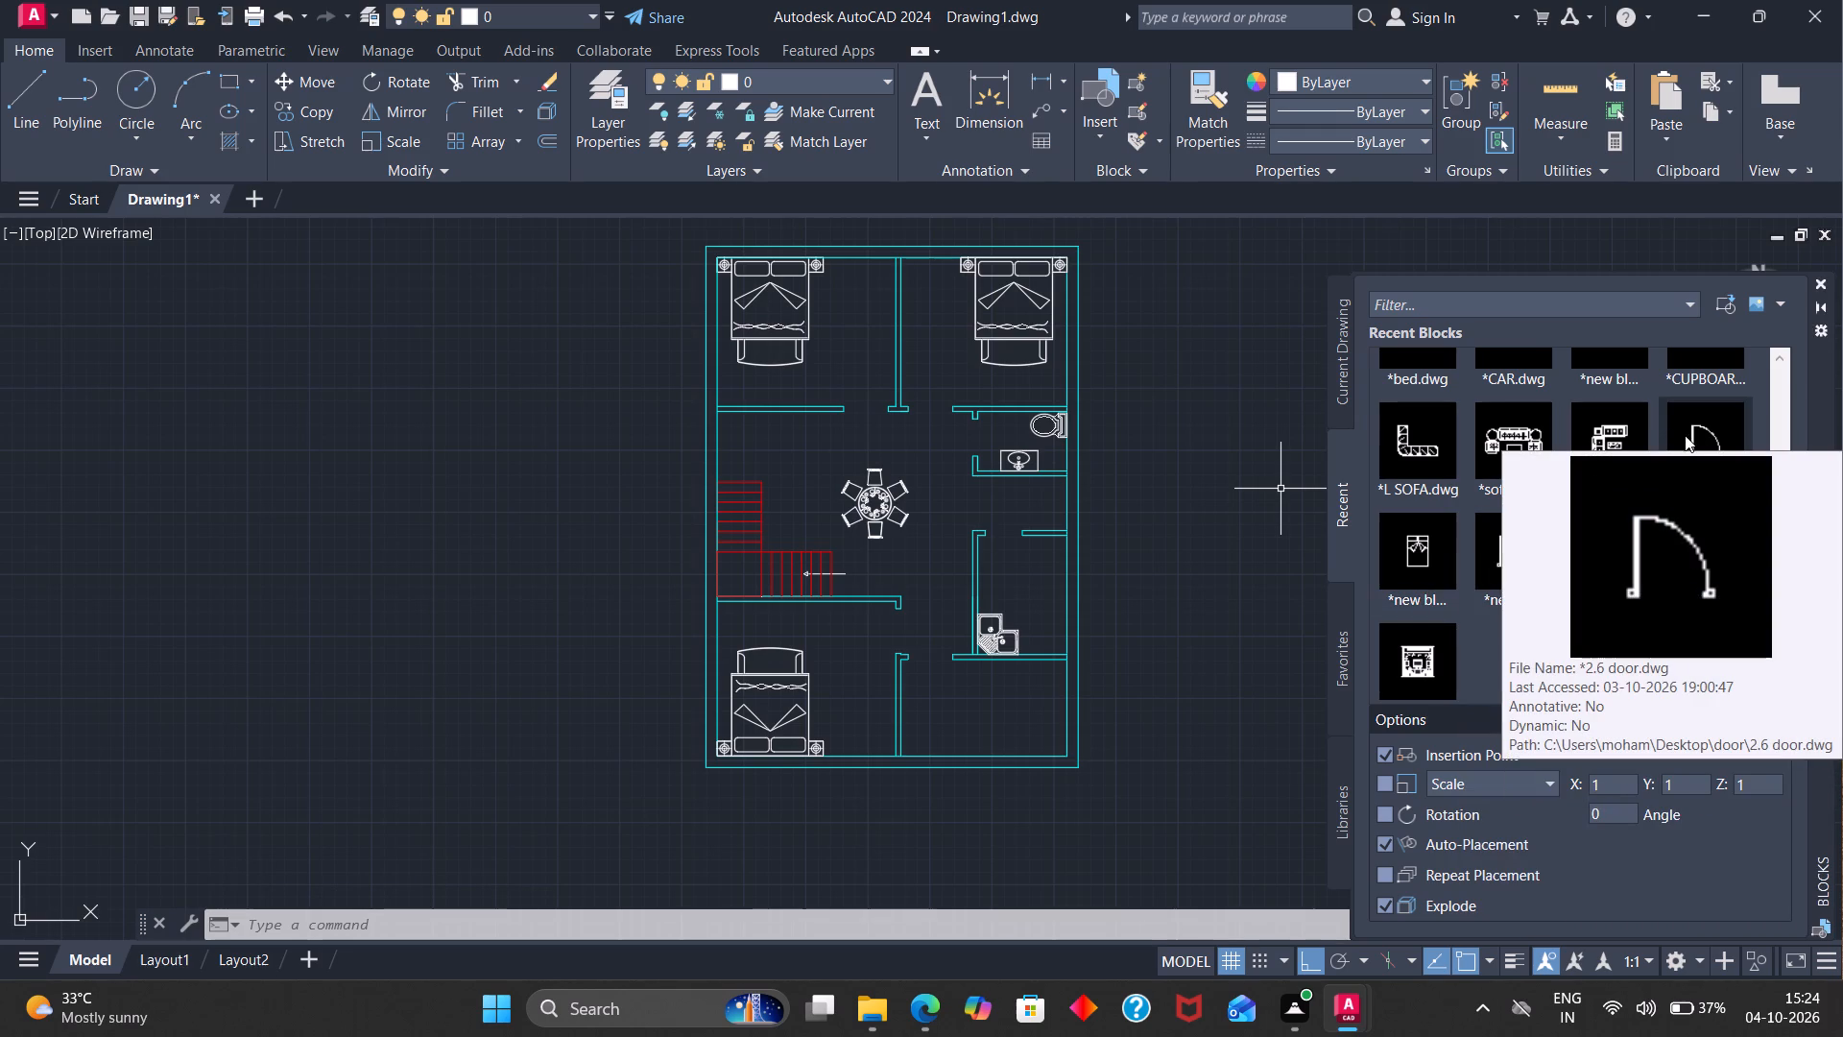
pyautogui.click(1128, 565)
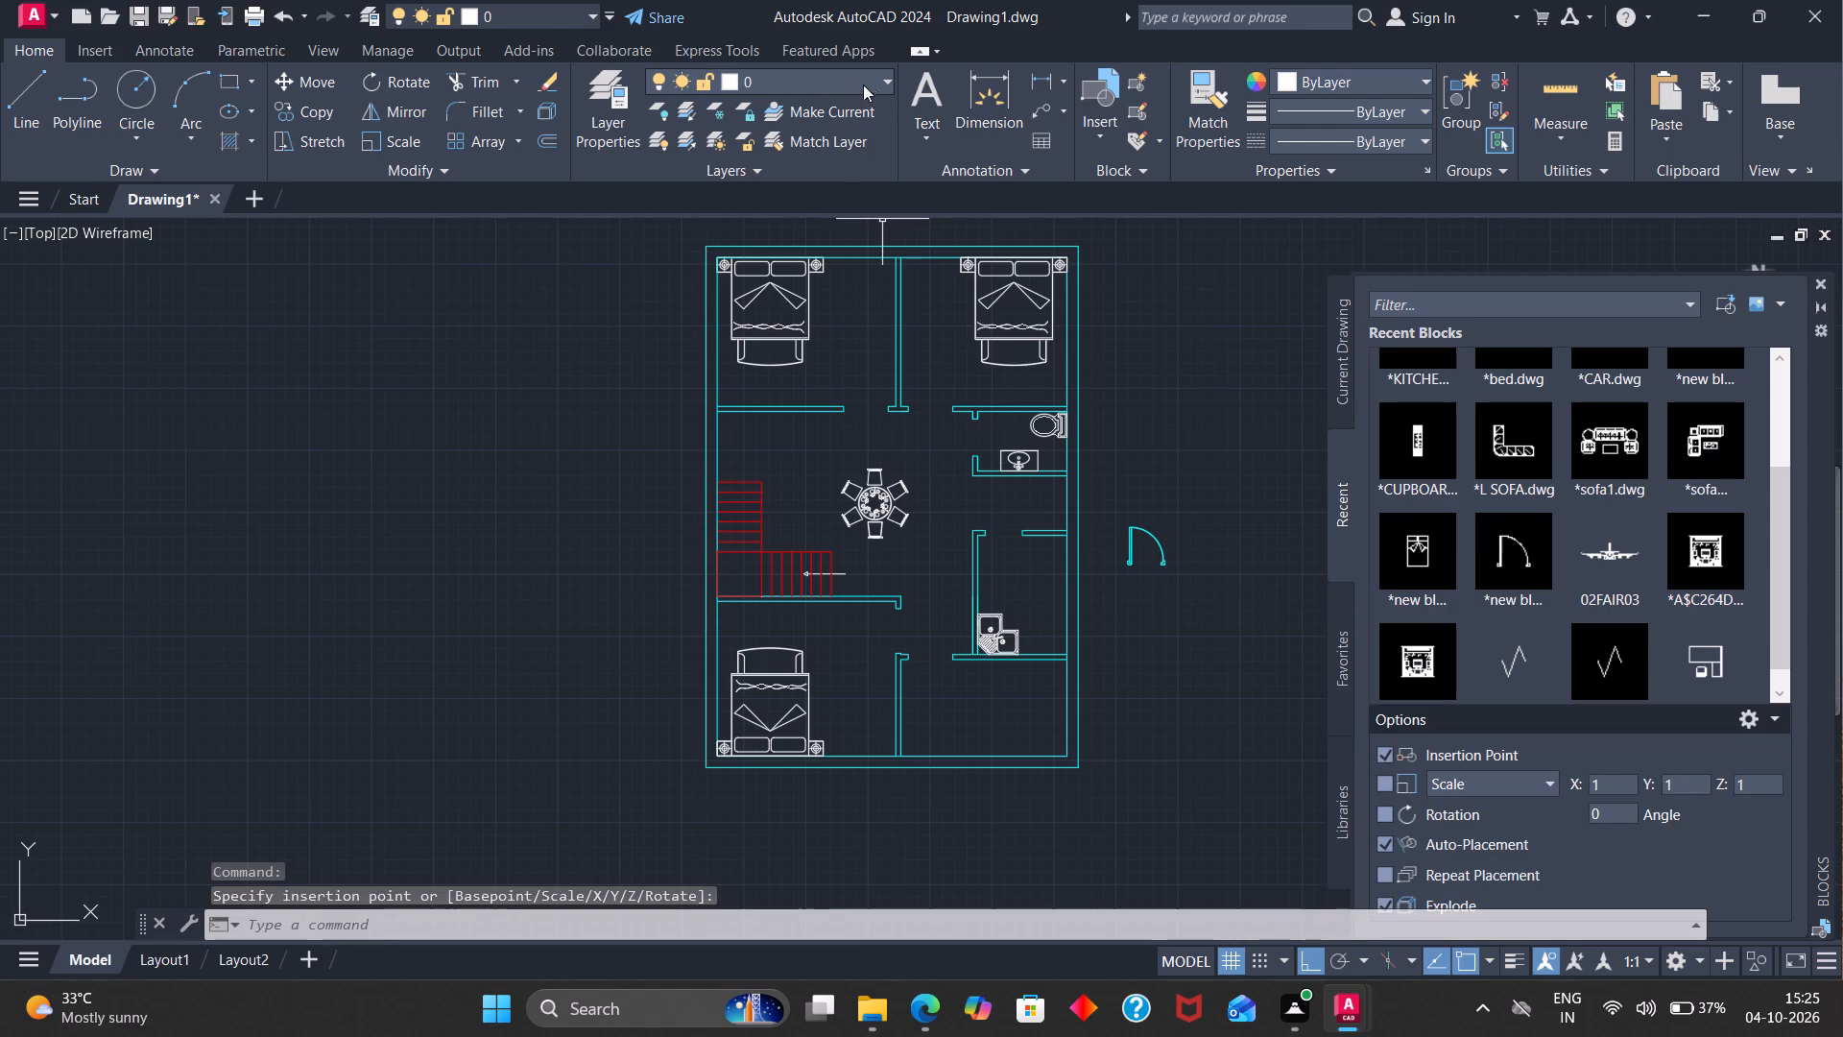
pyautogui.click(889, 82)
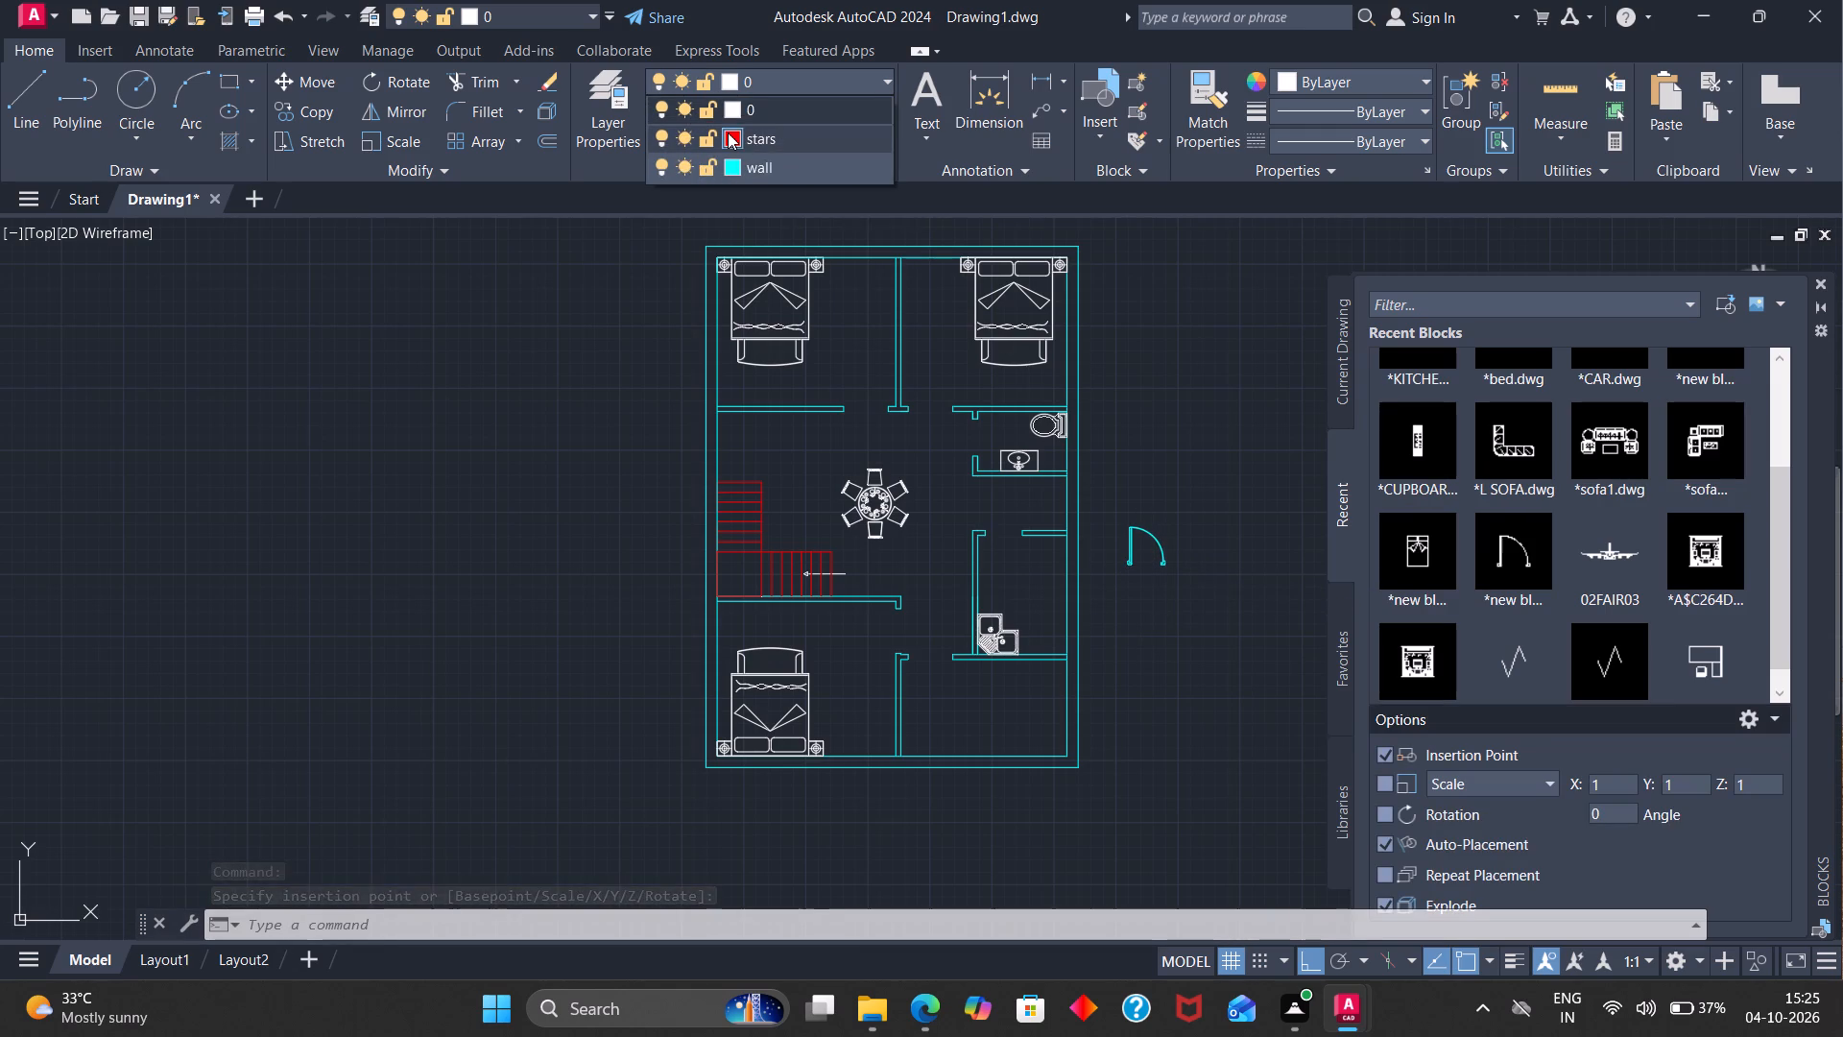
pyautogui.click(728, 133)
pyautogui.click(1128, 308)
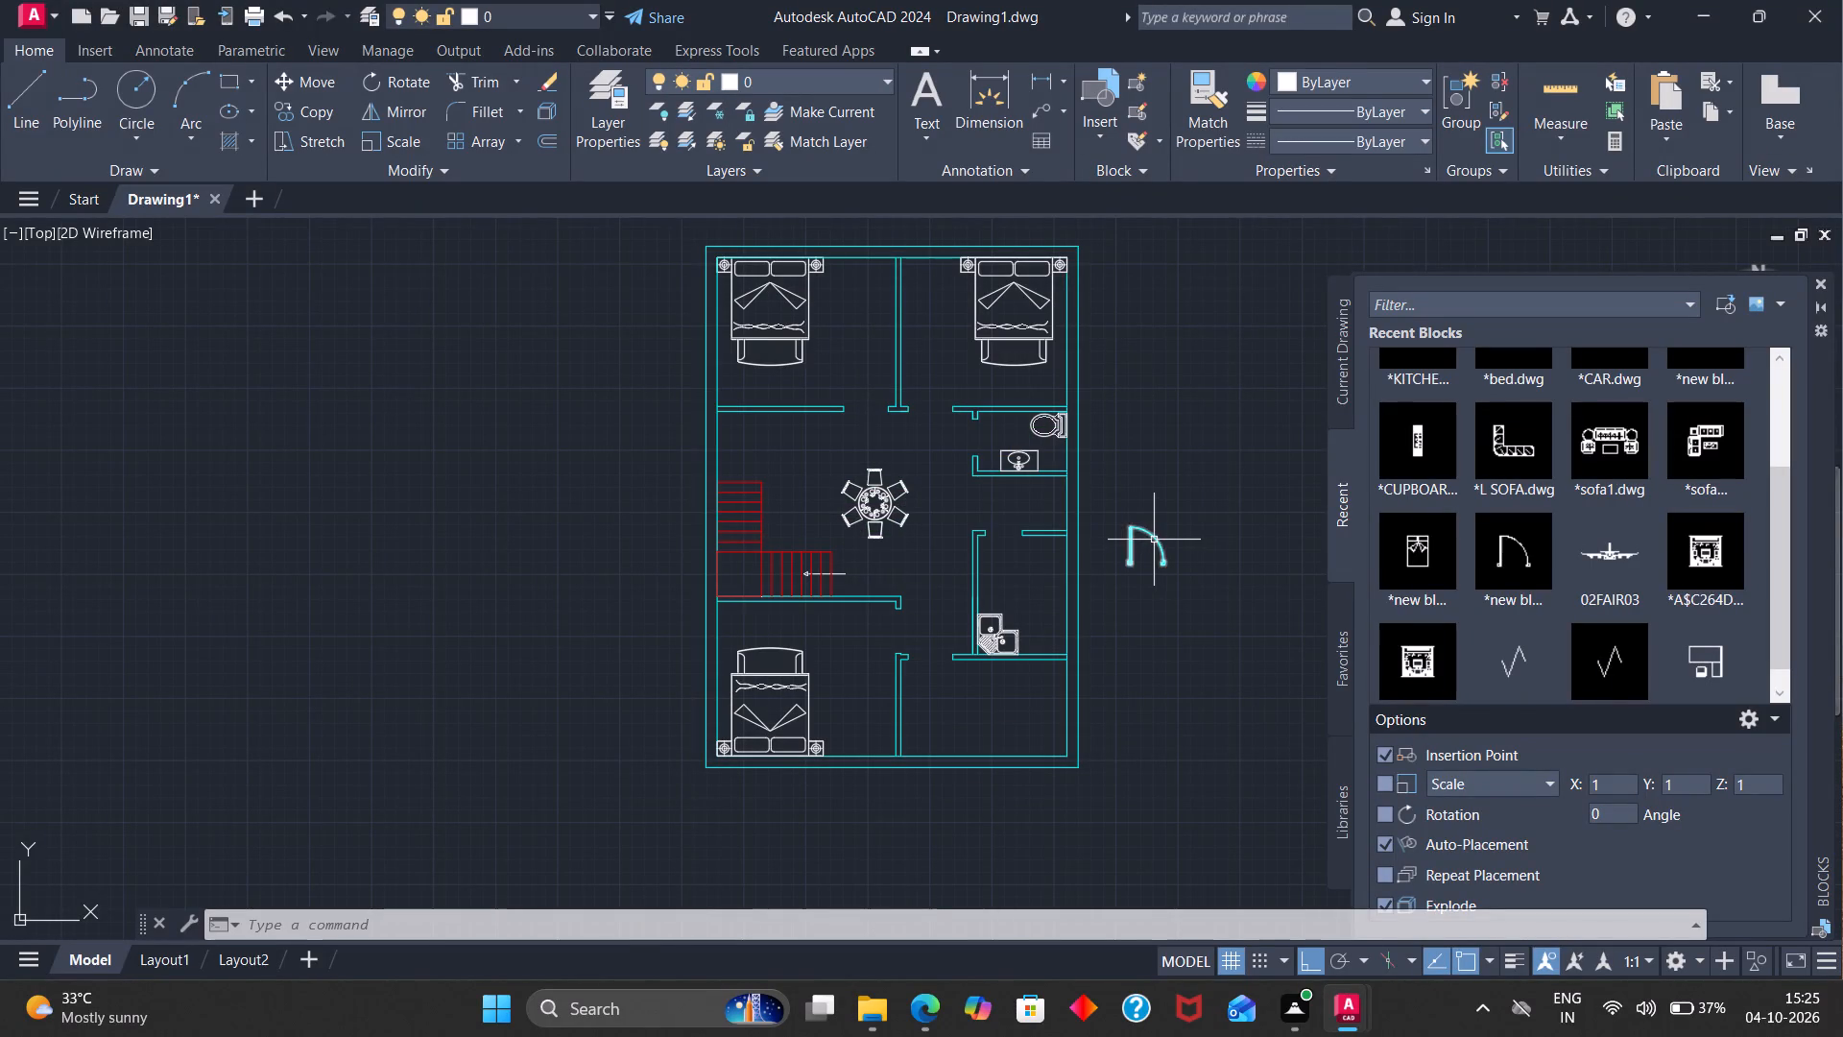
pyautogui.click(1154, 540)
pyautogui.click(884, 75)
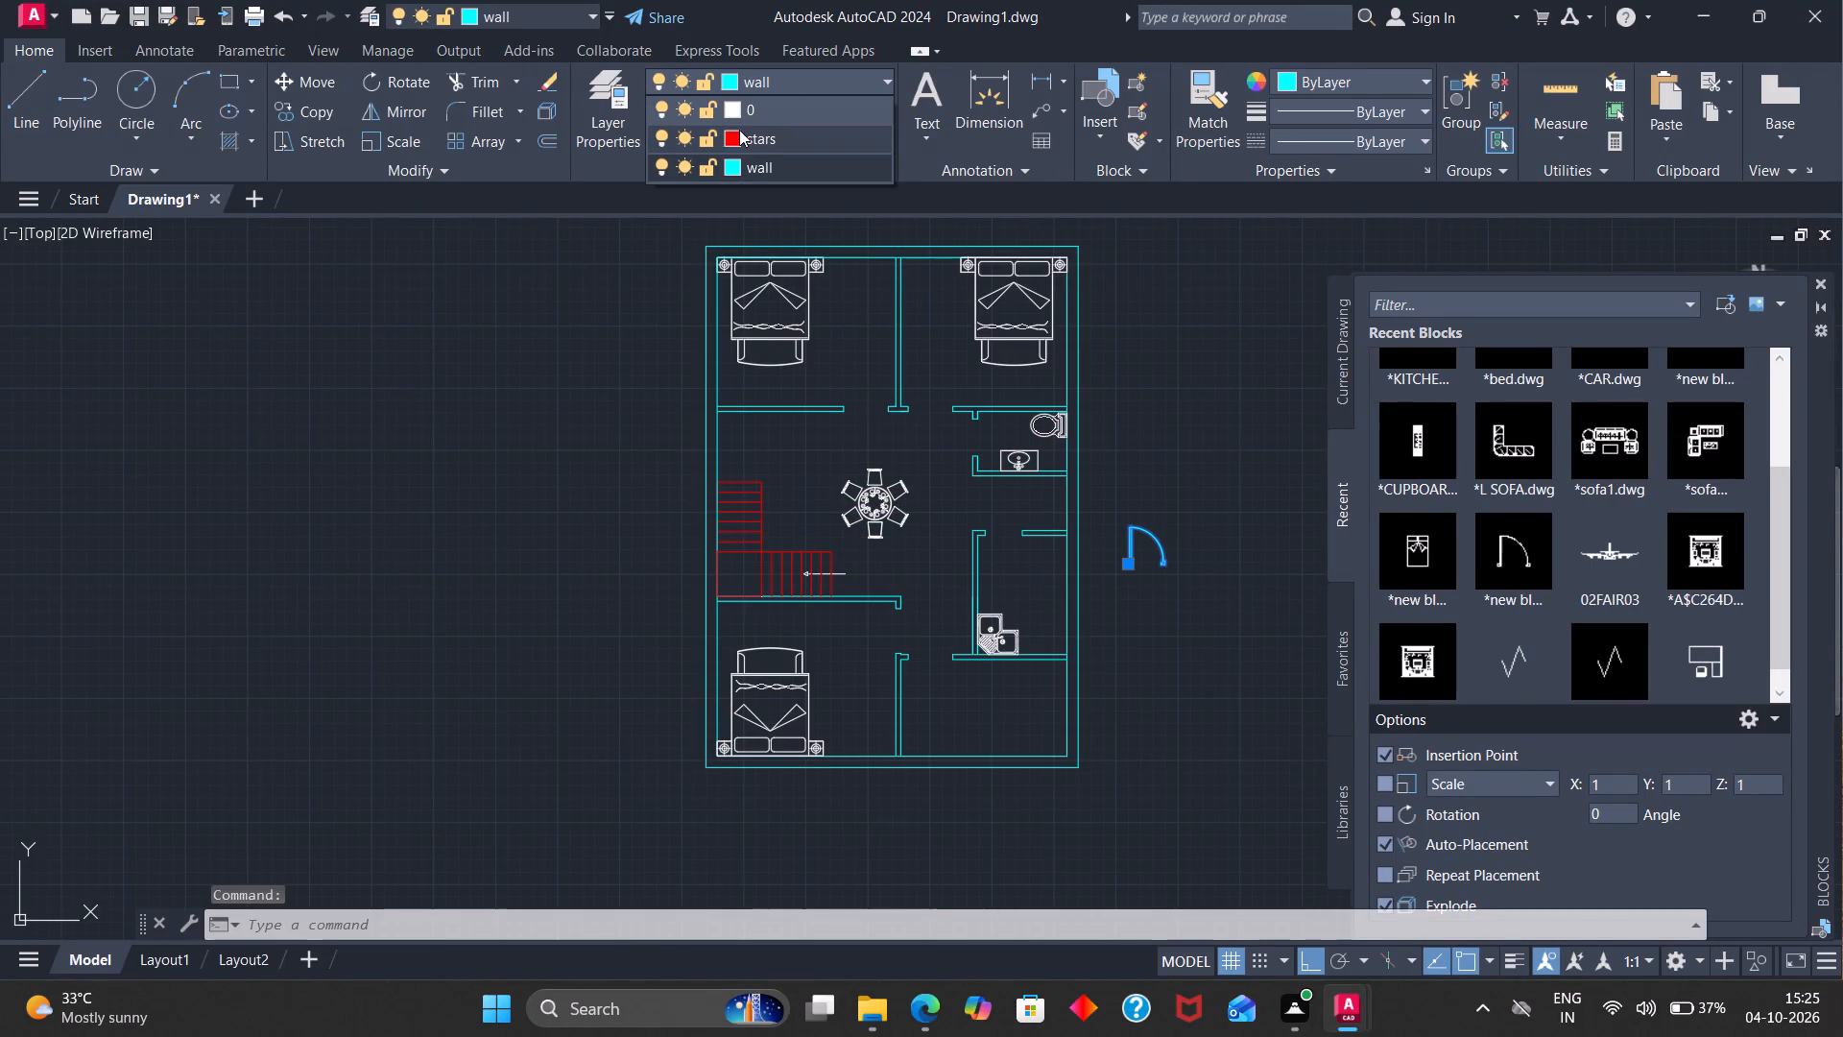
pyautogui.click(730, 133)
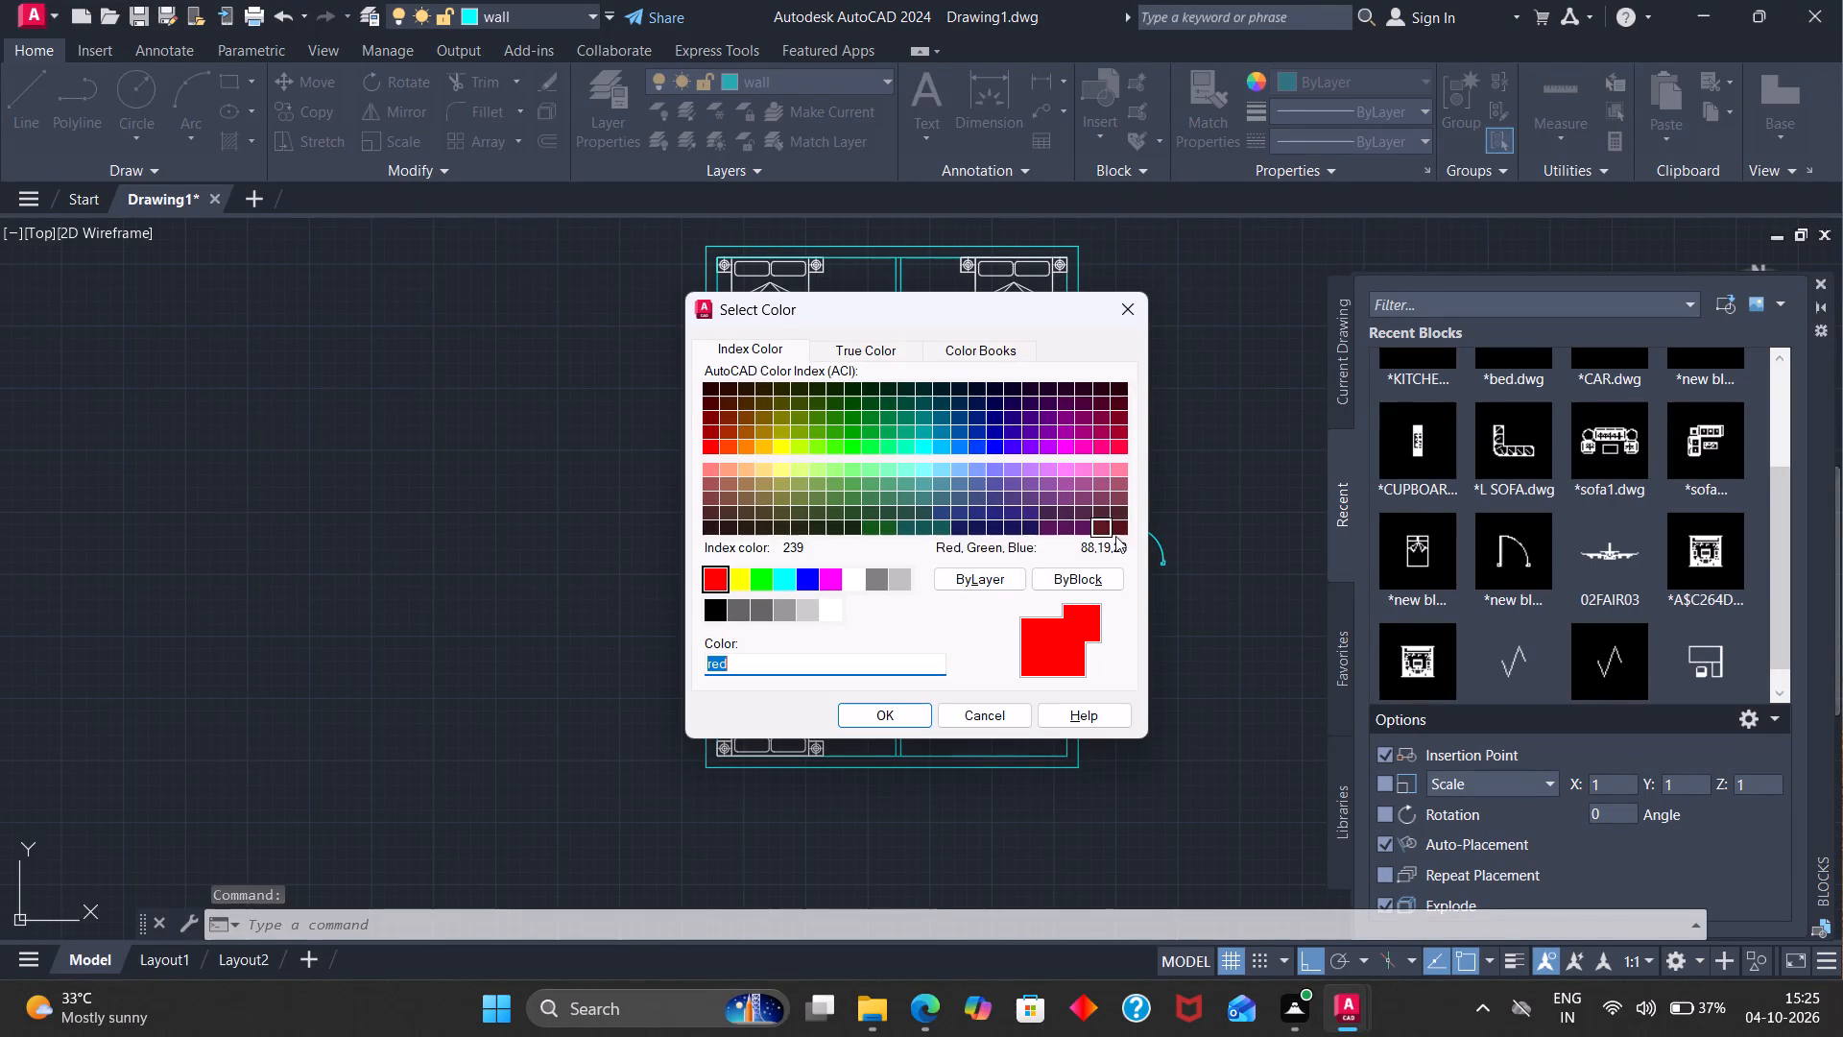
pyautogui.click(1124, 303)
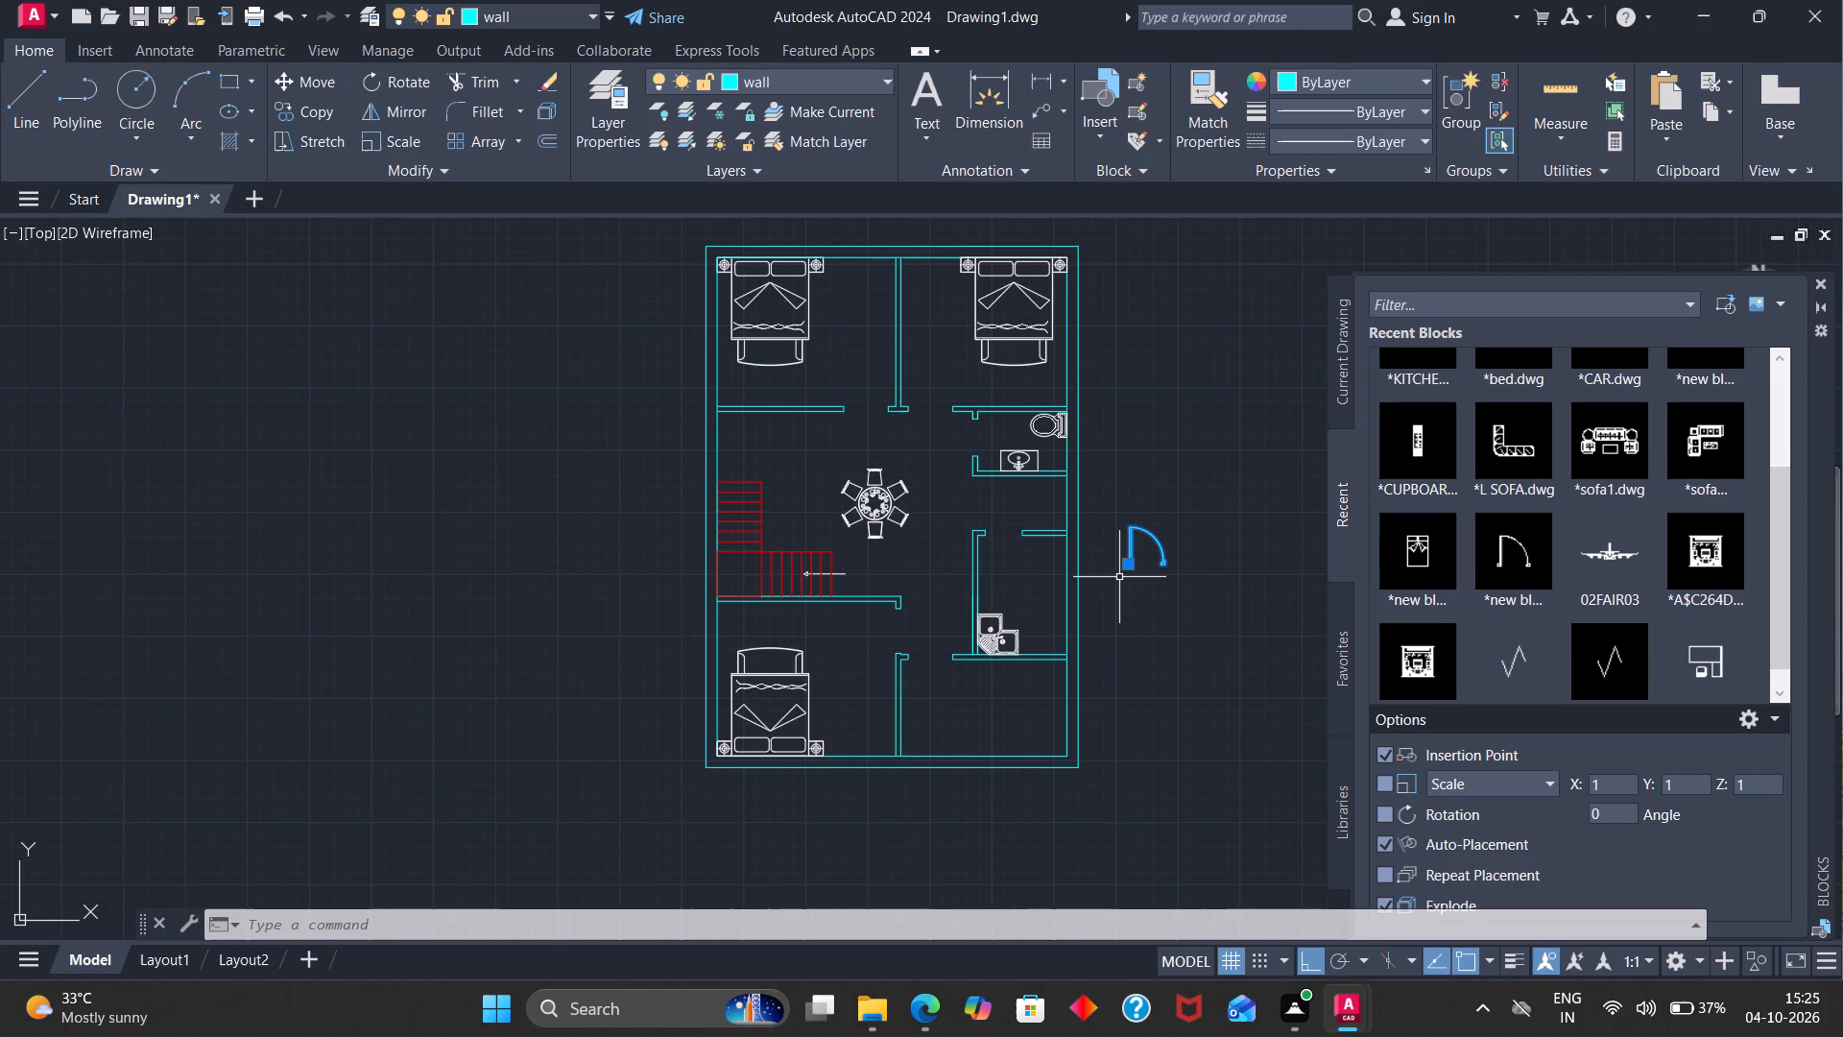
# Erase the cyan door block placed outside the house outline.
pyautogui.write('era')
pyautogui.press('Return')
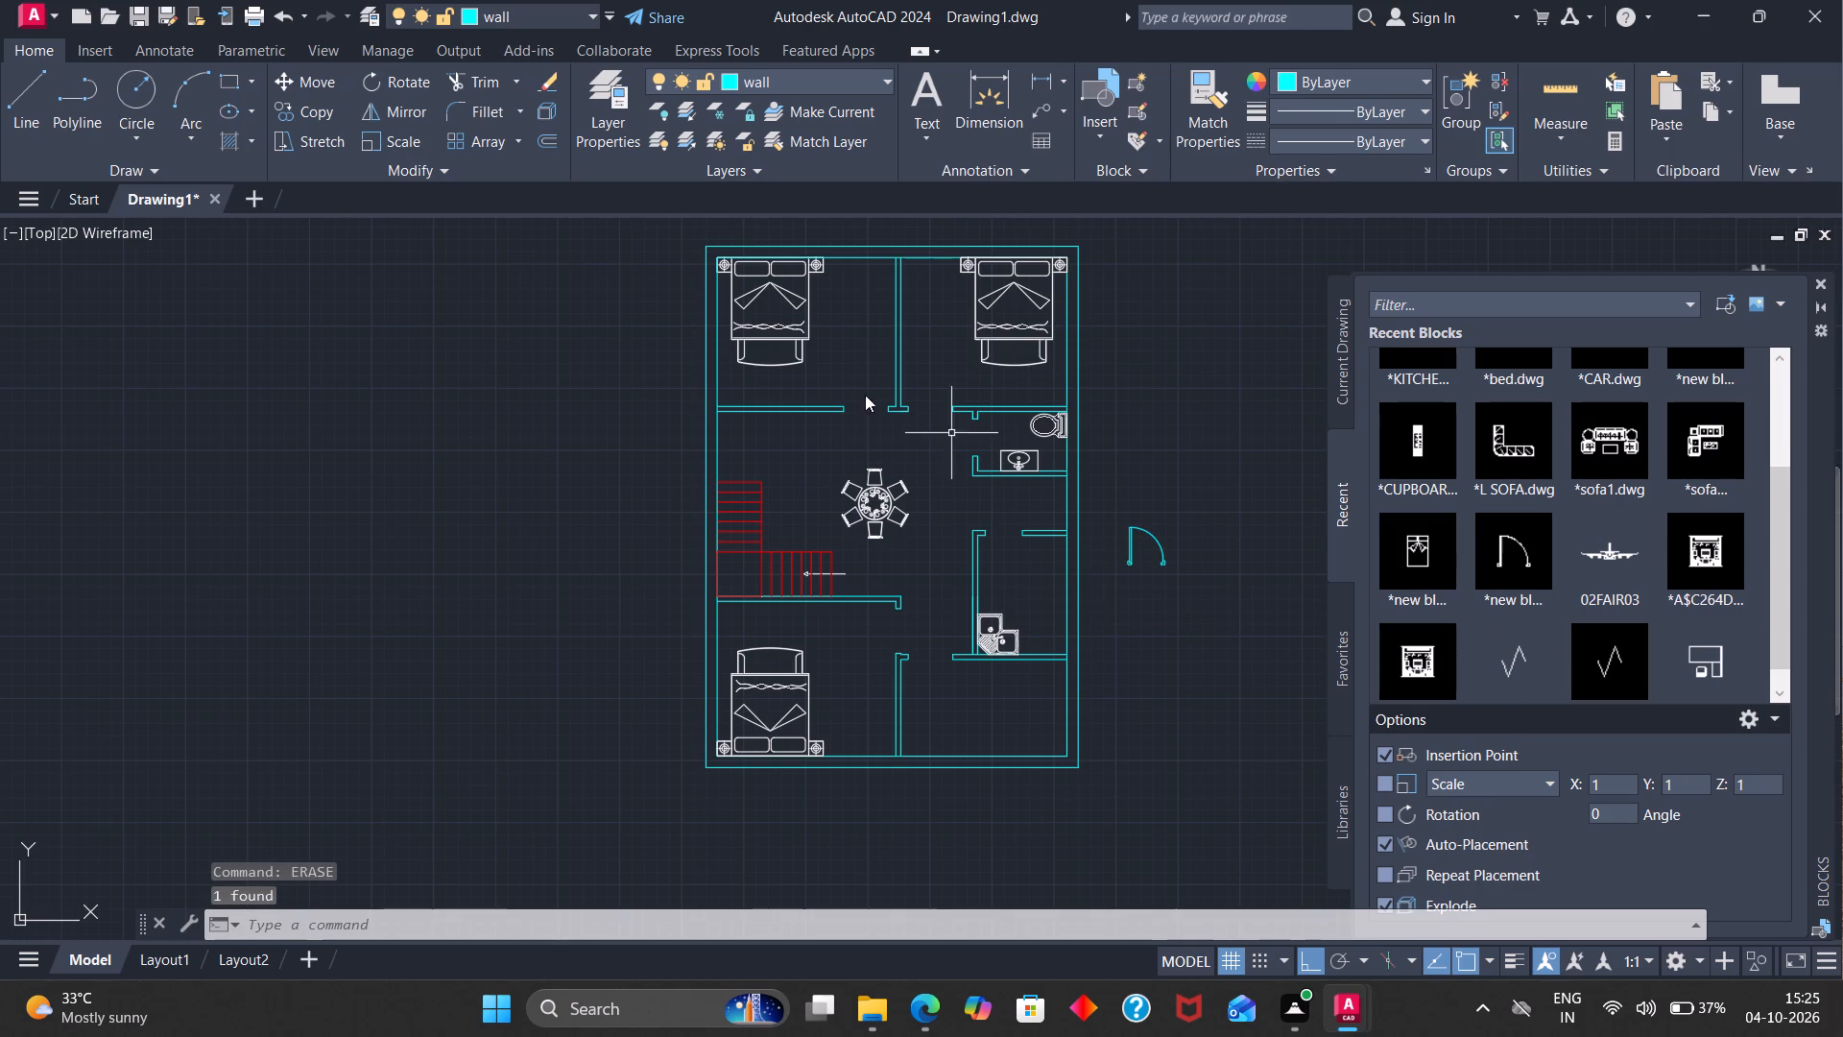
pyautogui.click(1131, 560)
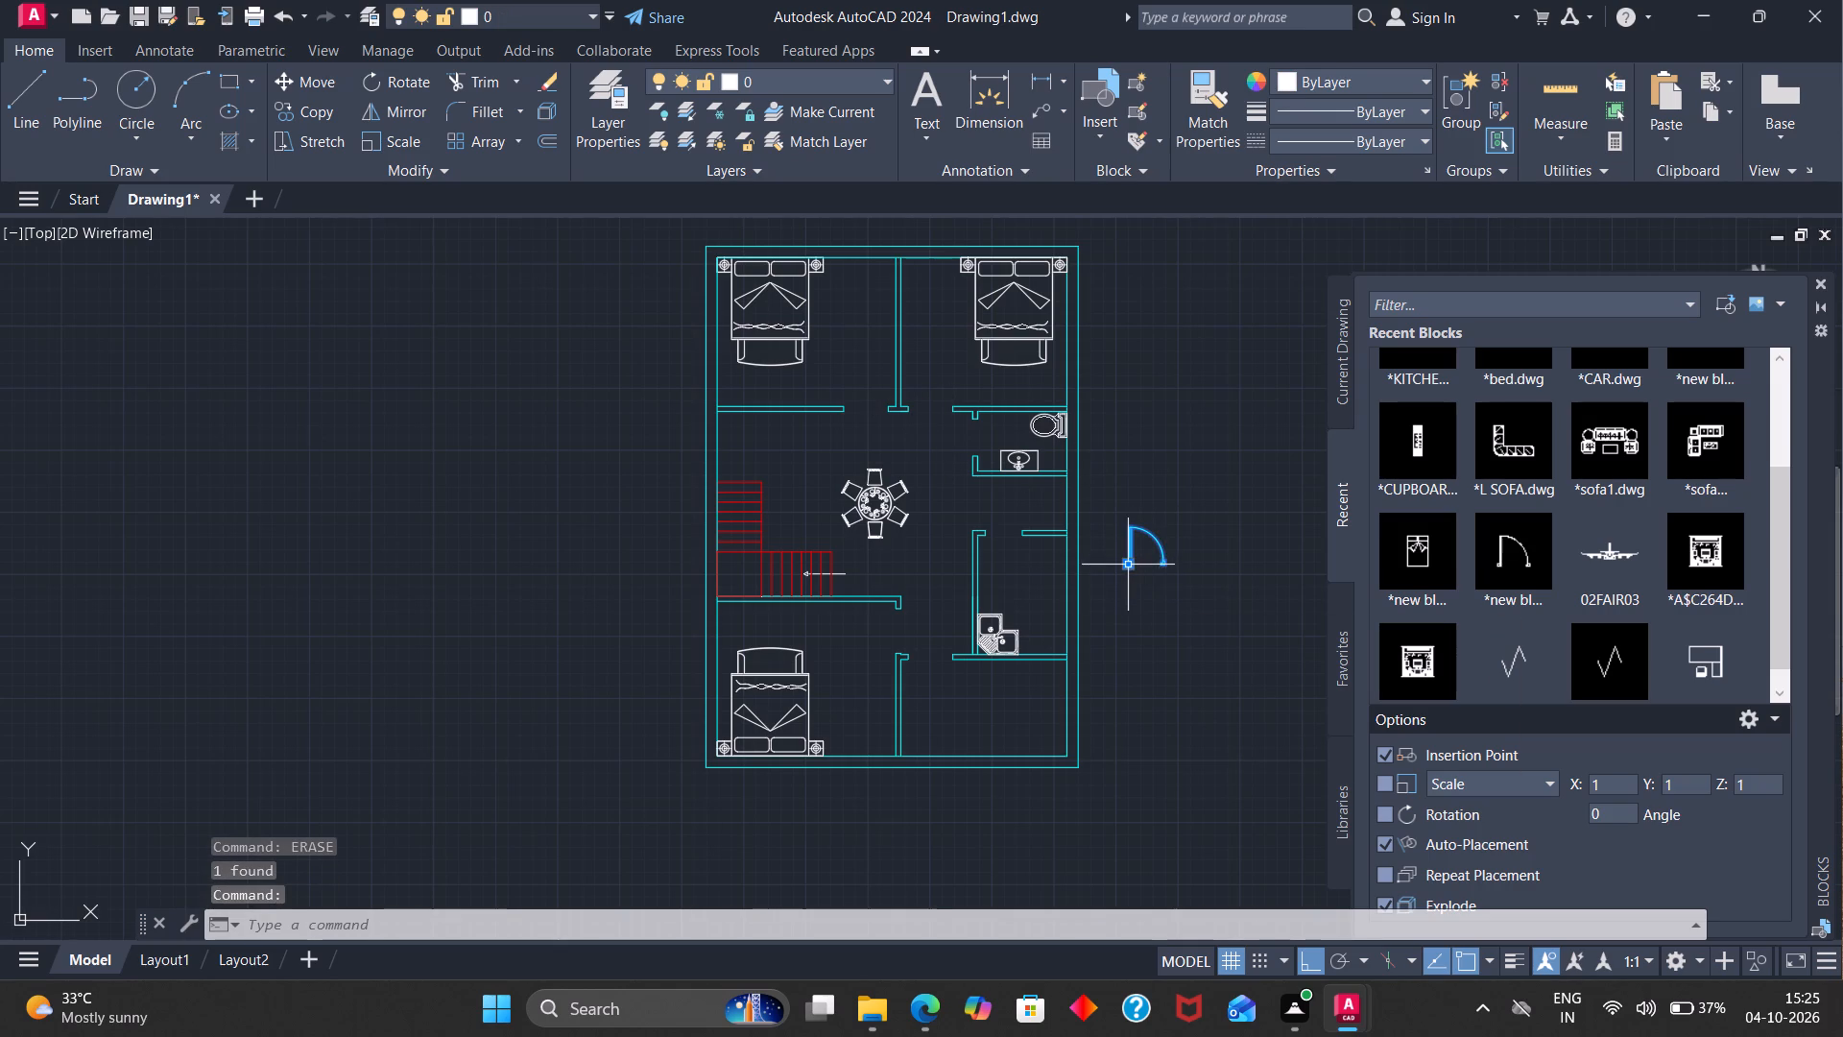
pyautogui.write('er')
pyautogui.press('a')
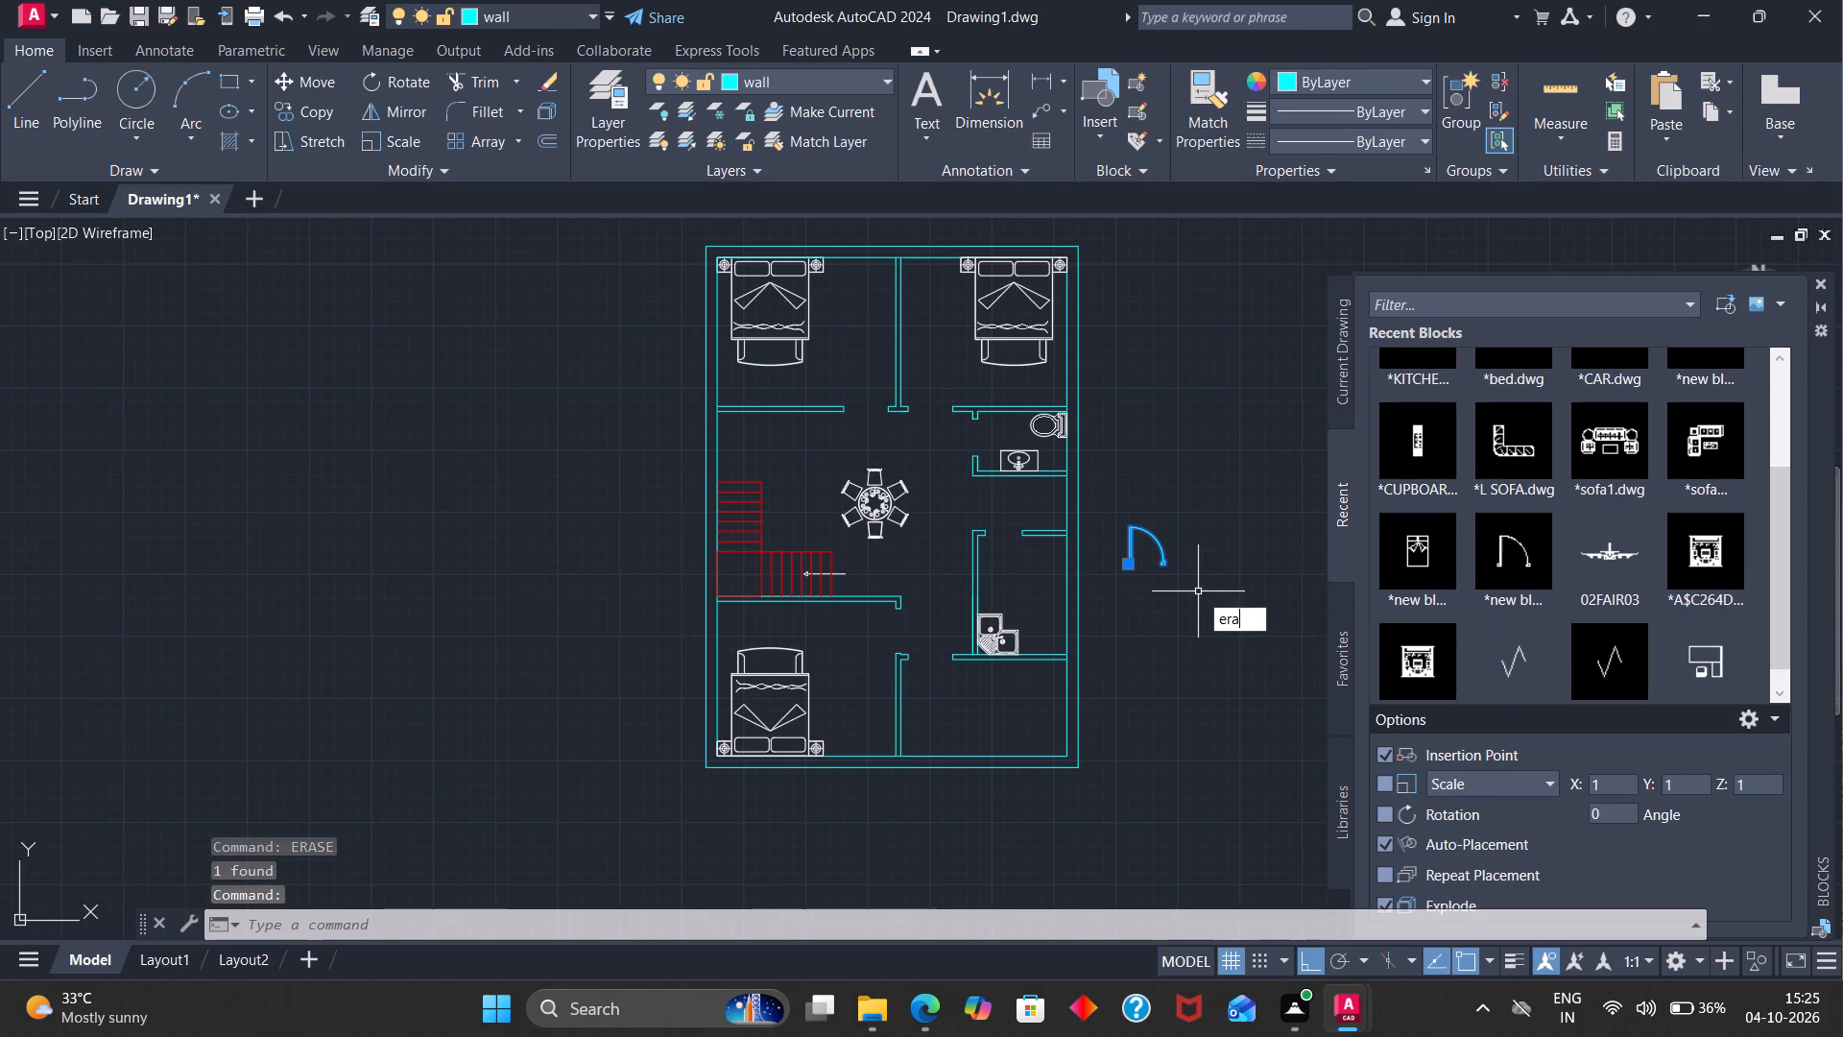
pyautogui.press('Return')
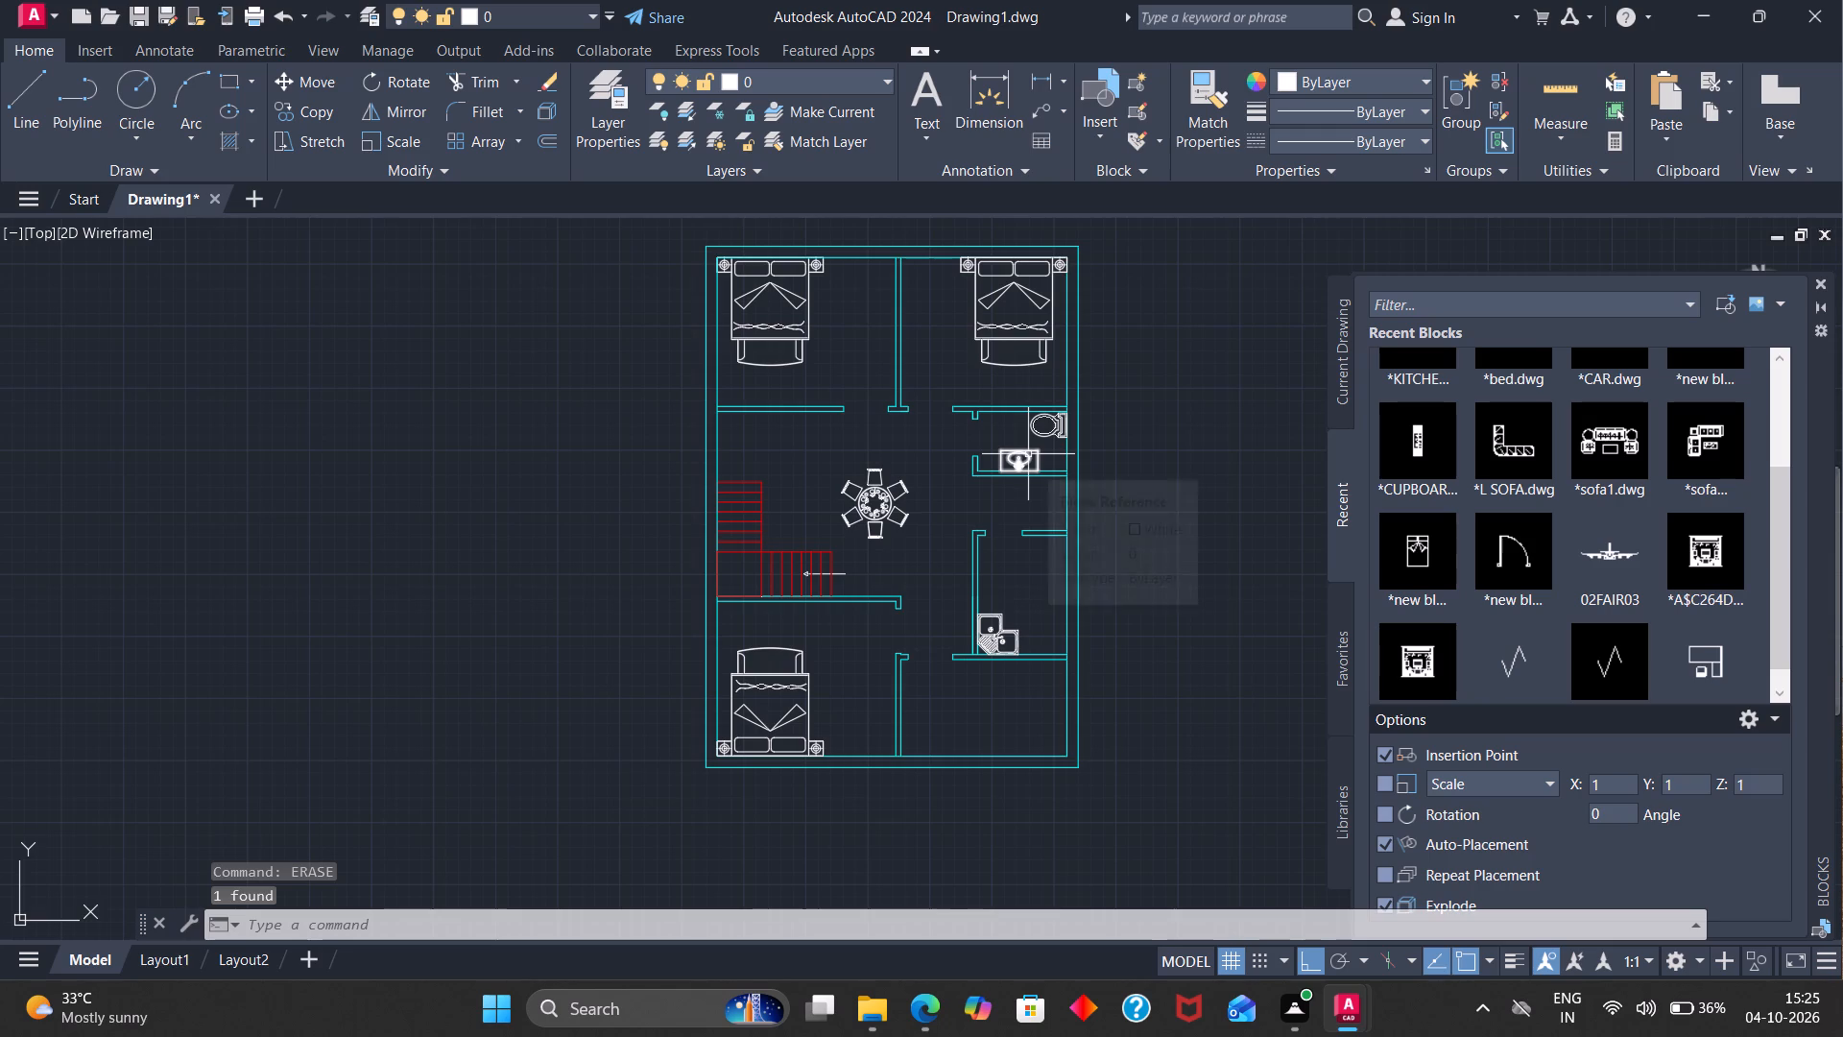
# Insert the door drawing named new block, keeping its existing definition, in the open hall between the dining set and the kitchen.
pyautogui.click(1520, 548)
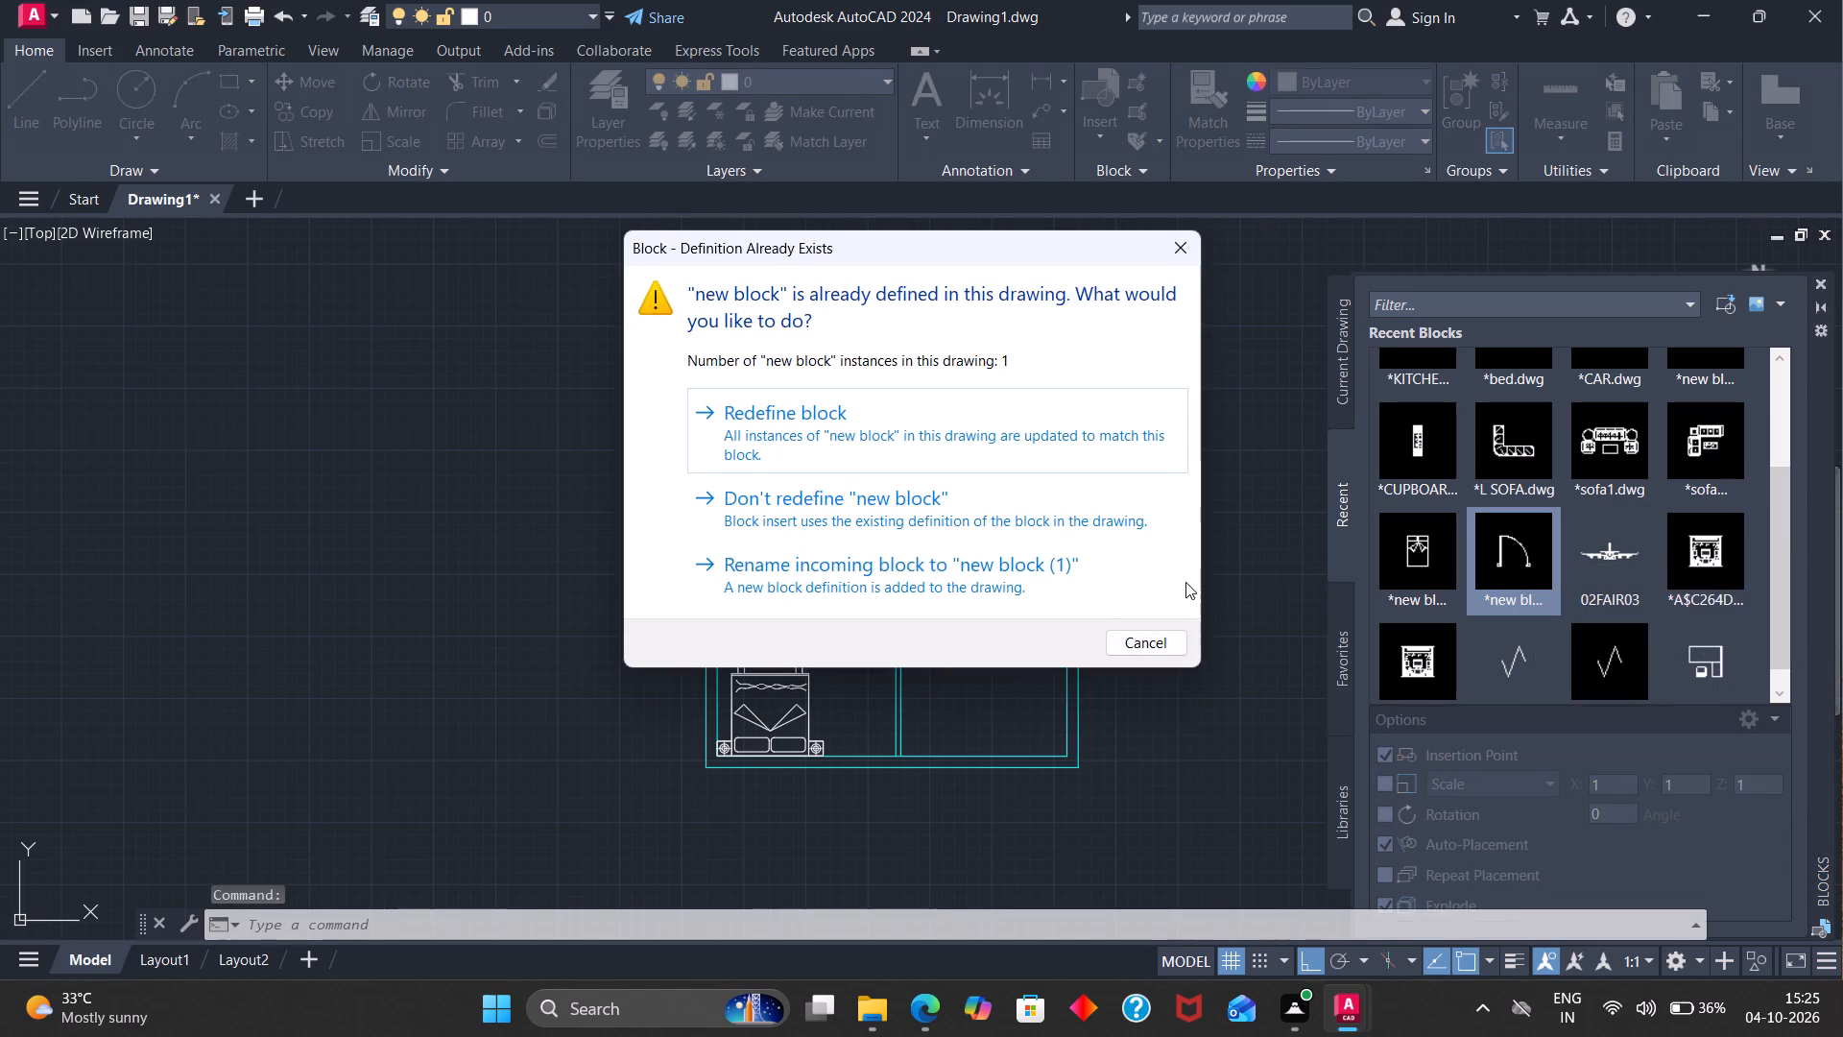
pyautogui.click(936, 499)
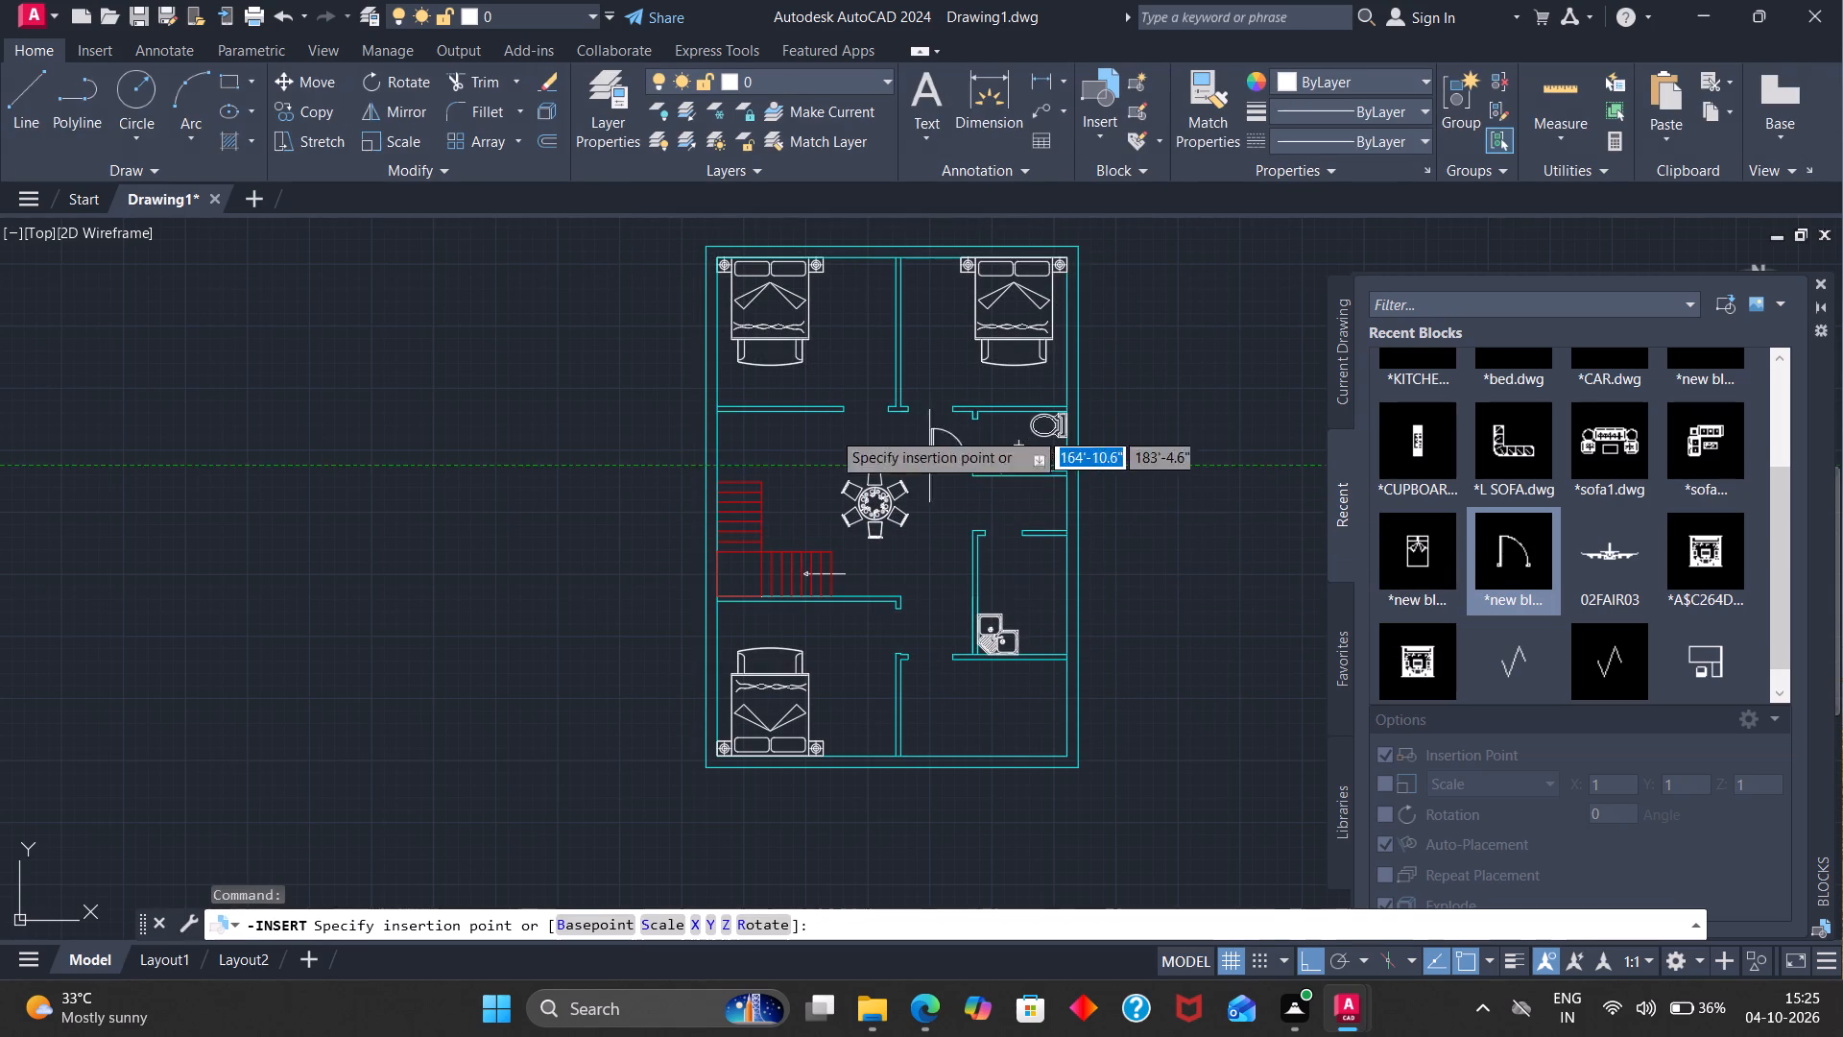
pyautogui.scroll(2, 855, 411)
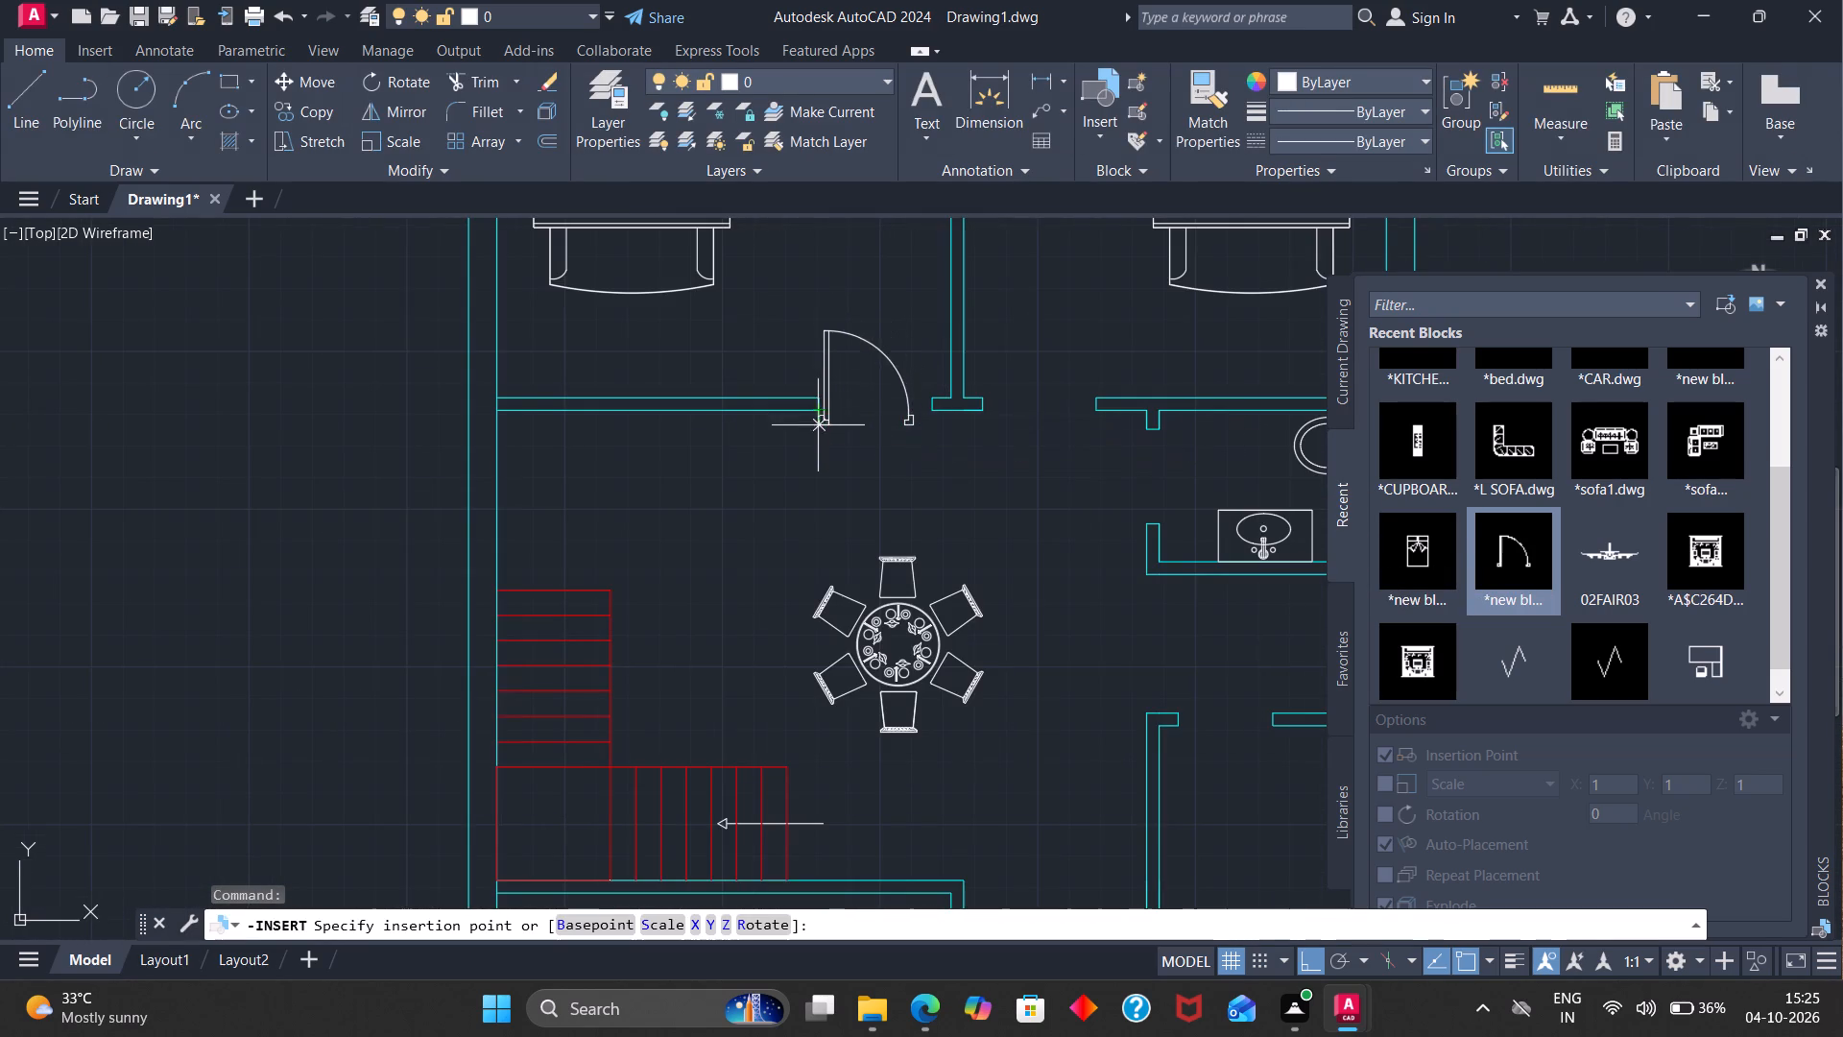
pyautogui.scroll(-1, 980, 648)
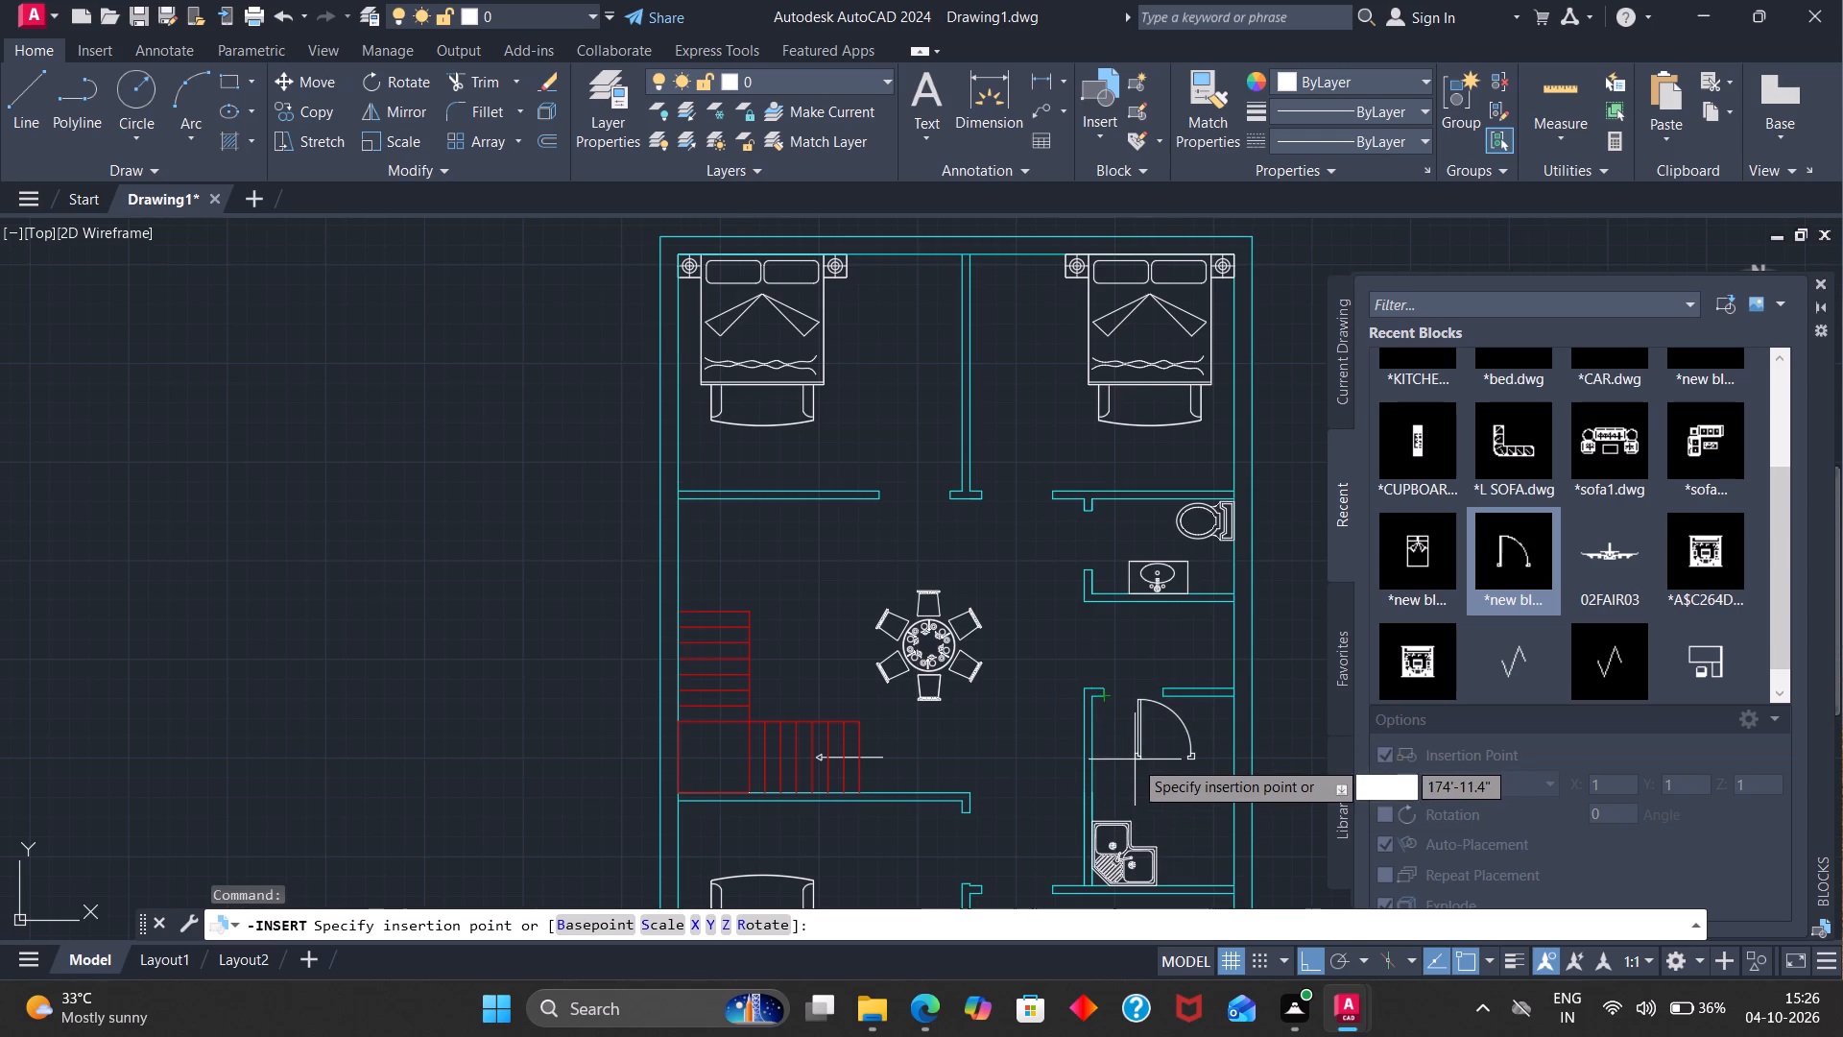
pyautogui.click(1012, 730)
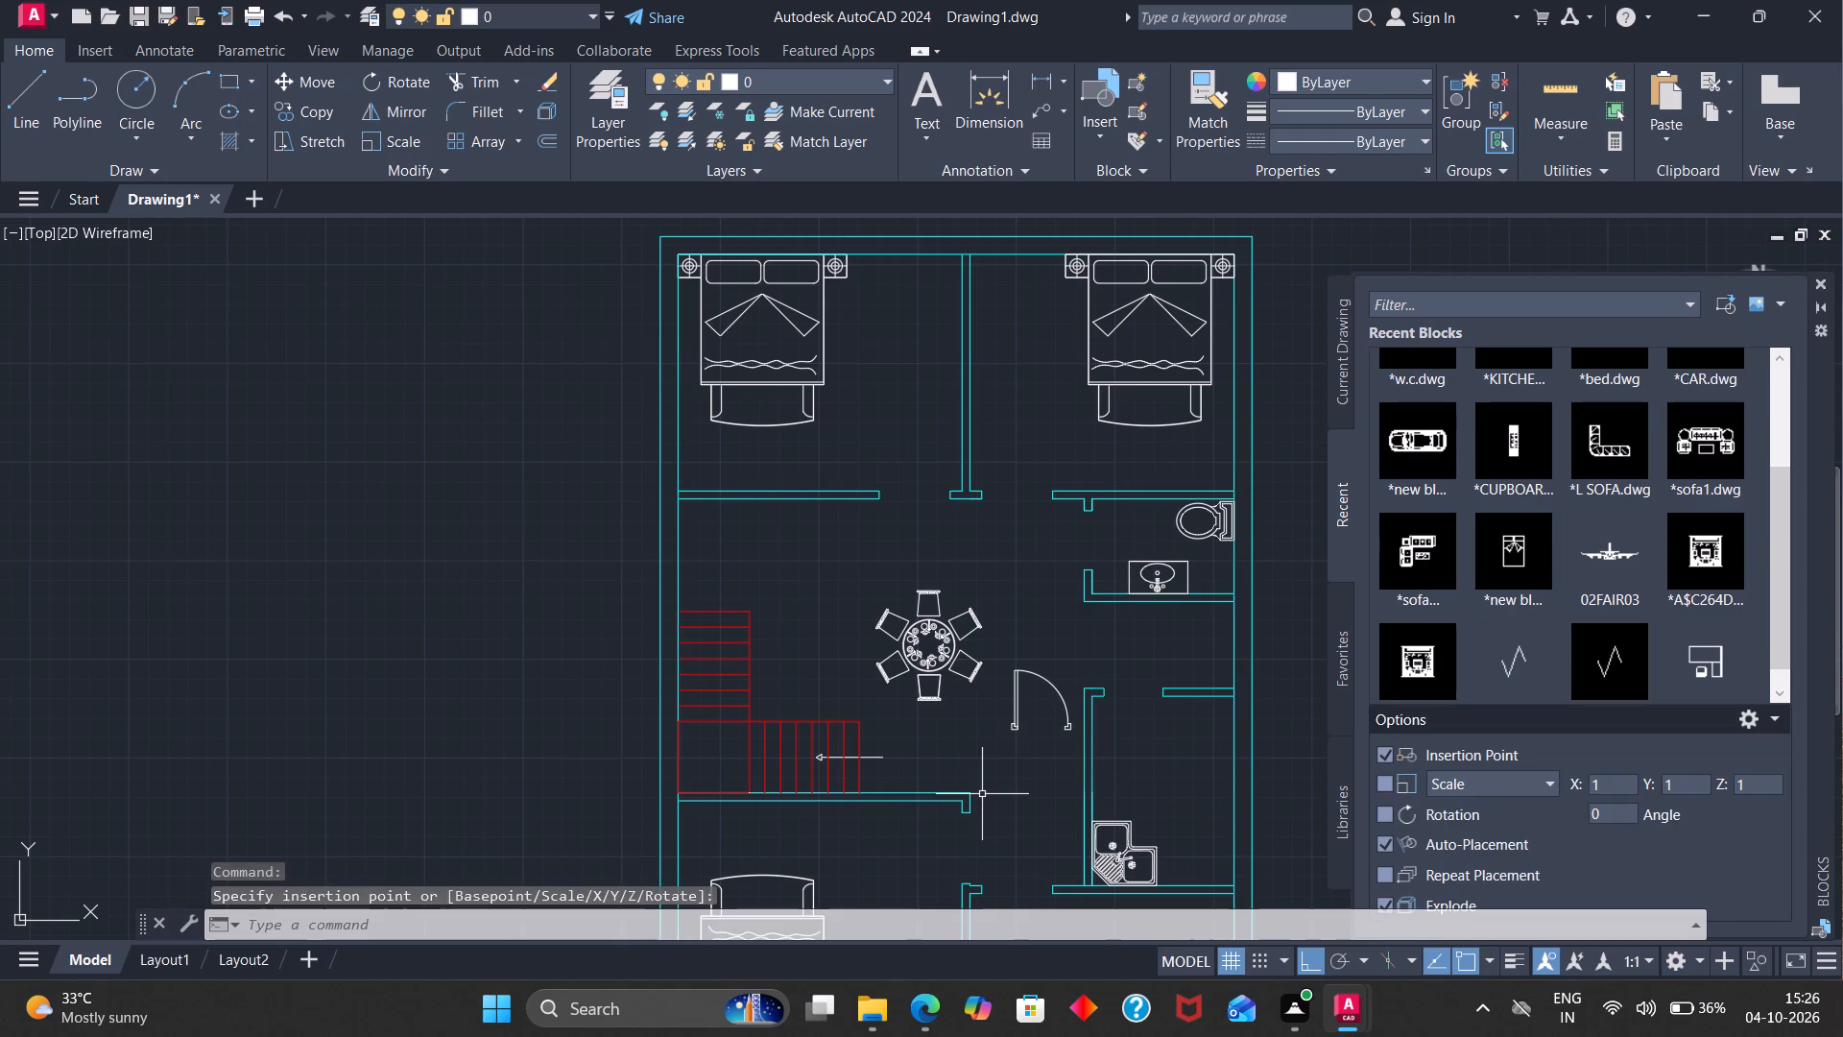
pyautogui.press('Escape')
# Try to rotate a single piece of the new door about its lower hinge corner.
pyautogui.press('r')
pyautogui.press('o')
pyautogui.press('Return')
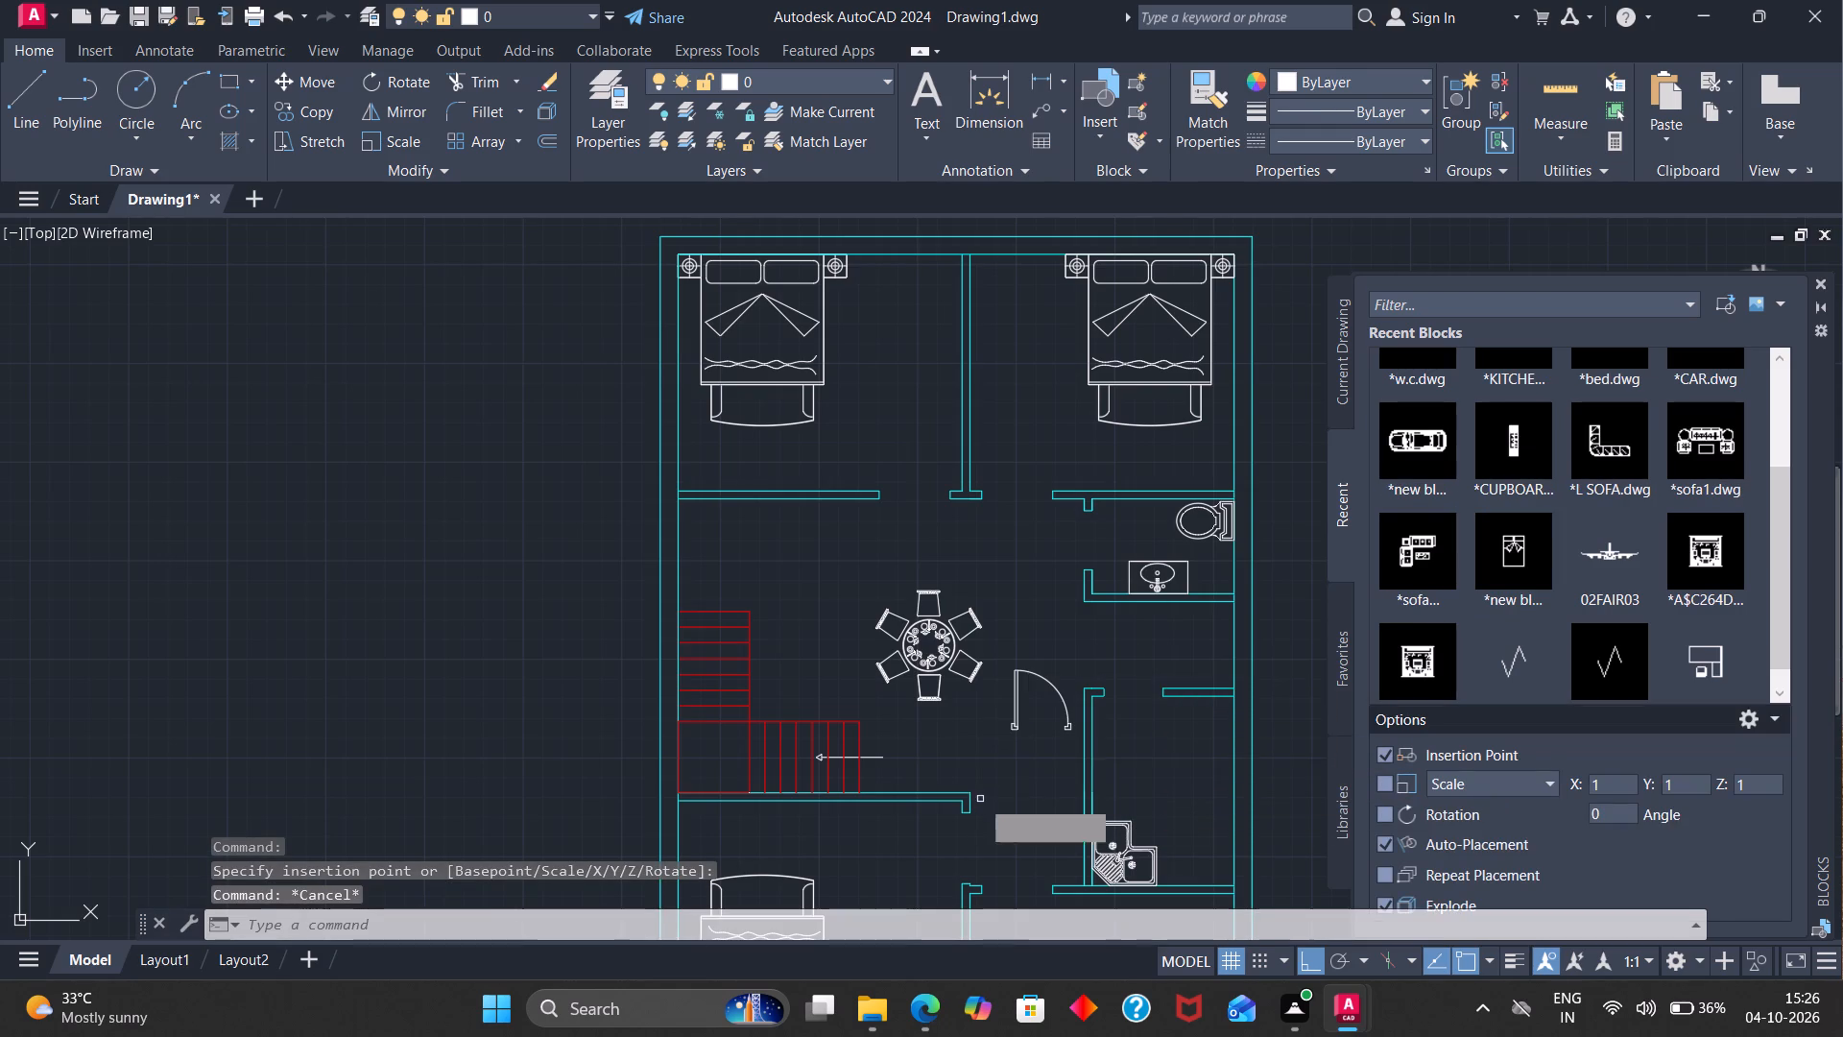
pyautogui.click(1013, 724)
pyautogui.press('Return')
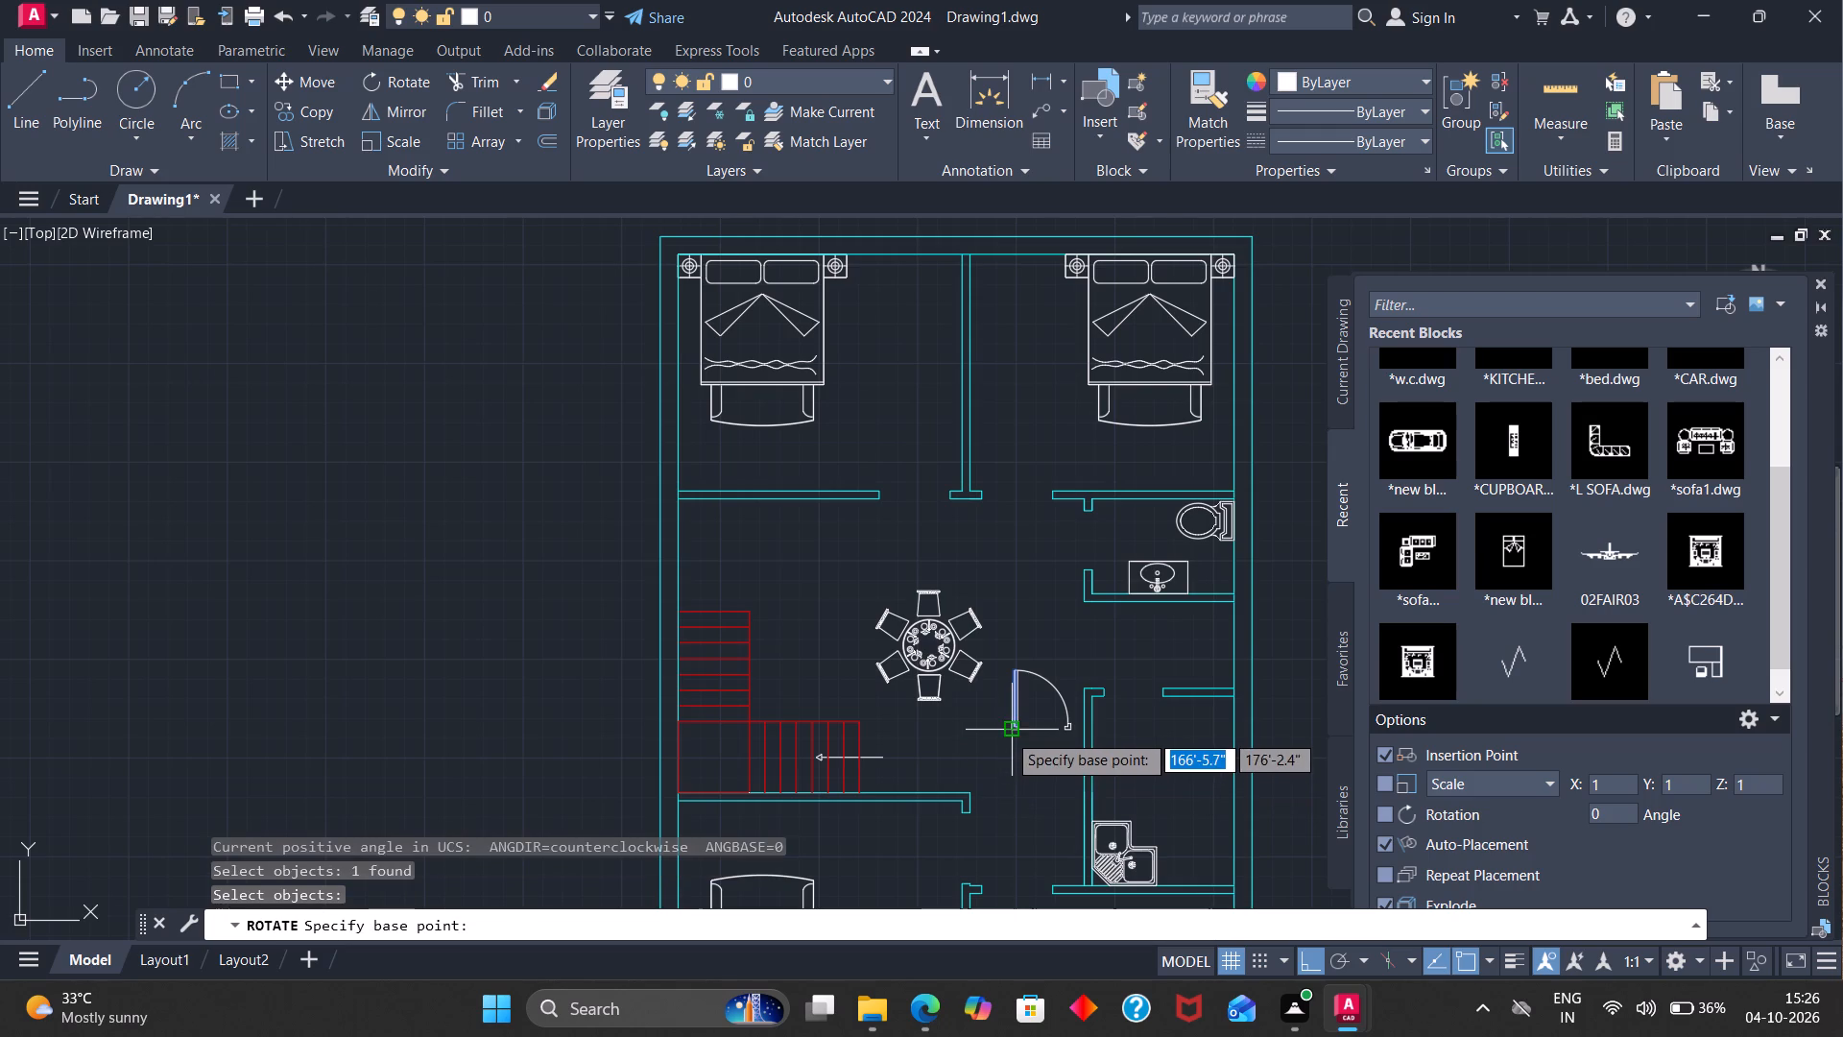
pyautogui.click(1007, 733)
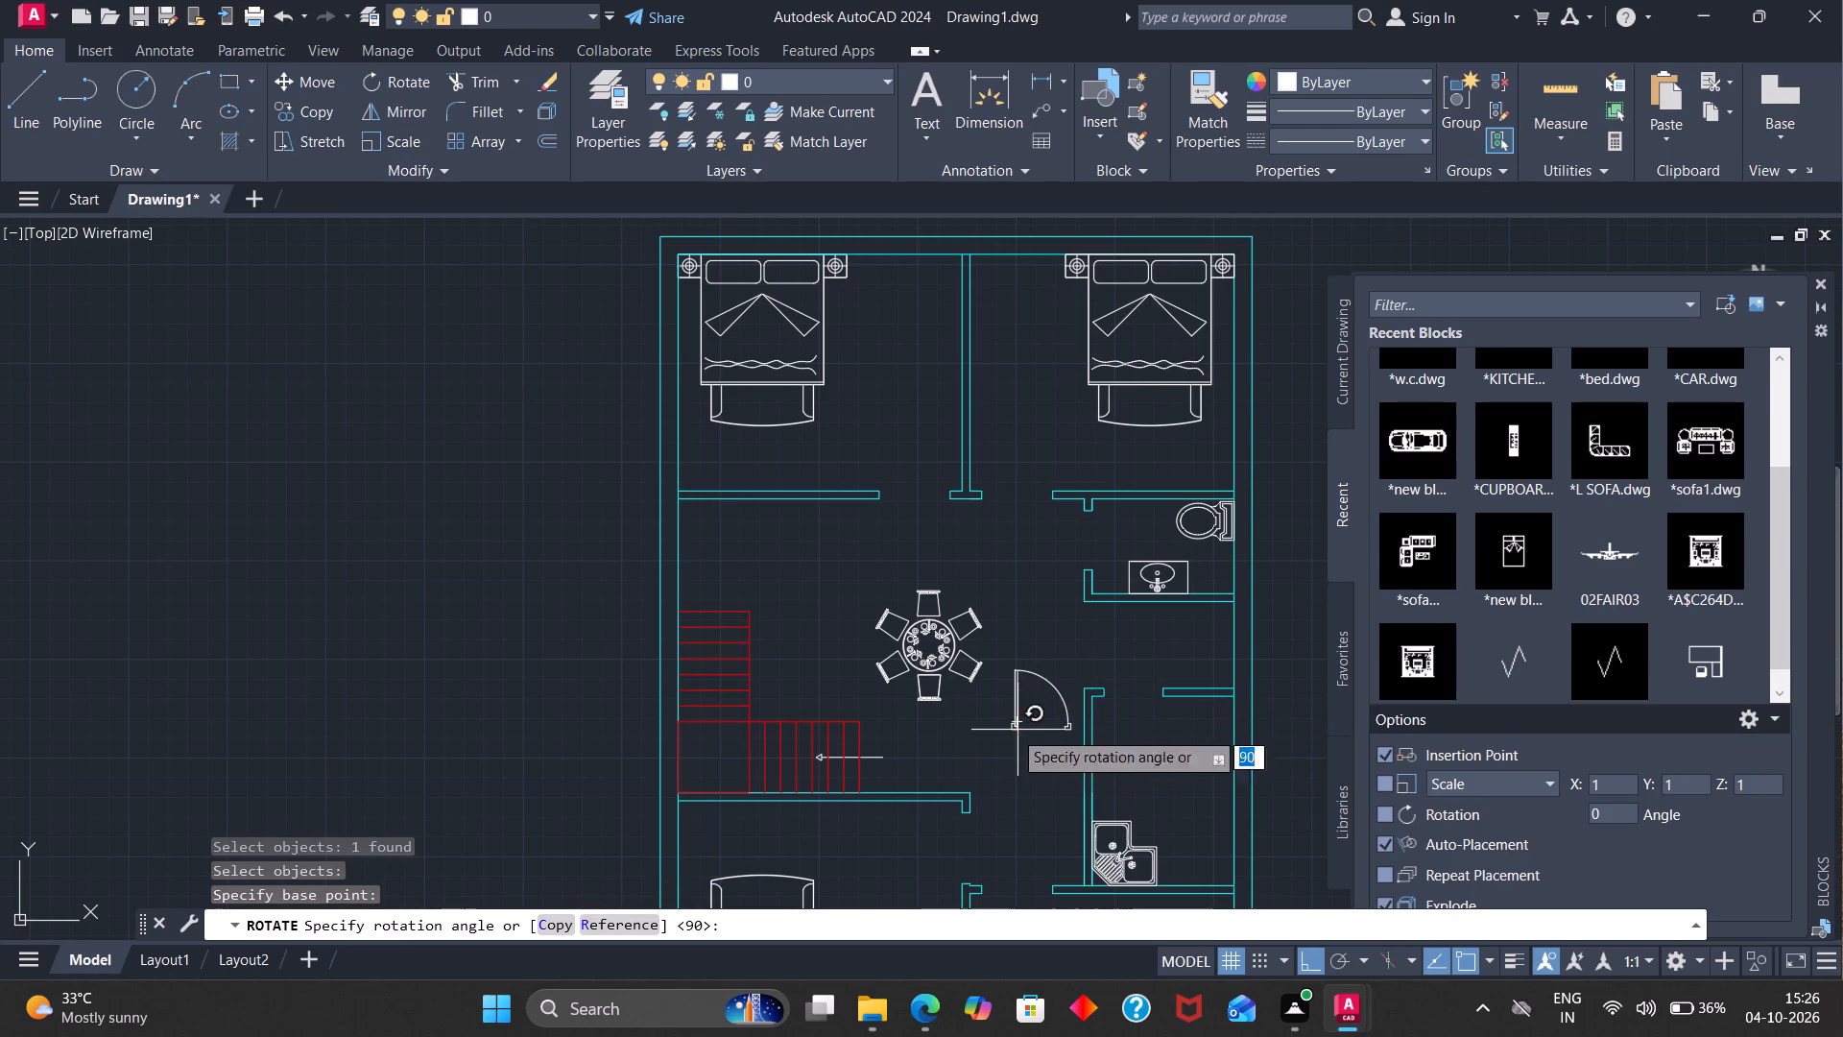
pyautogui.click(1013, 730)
# Rotate all pieces of the new door together by 270° about the outer lower corner of its hinge-side jamb.
pyautogui.write('ro')
pyautogui.press('Return')
pyautogui.click(1011, 722)
pyautogui.click(1015, 722)
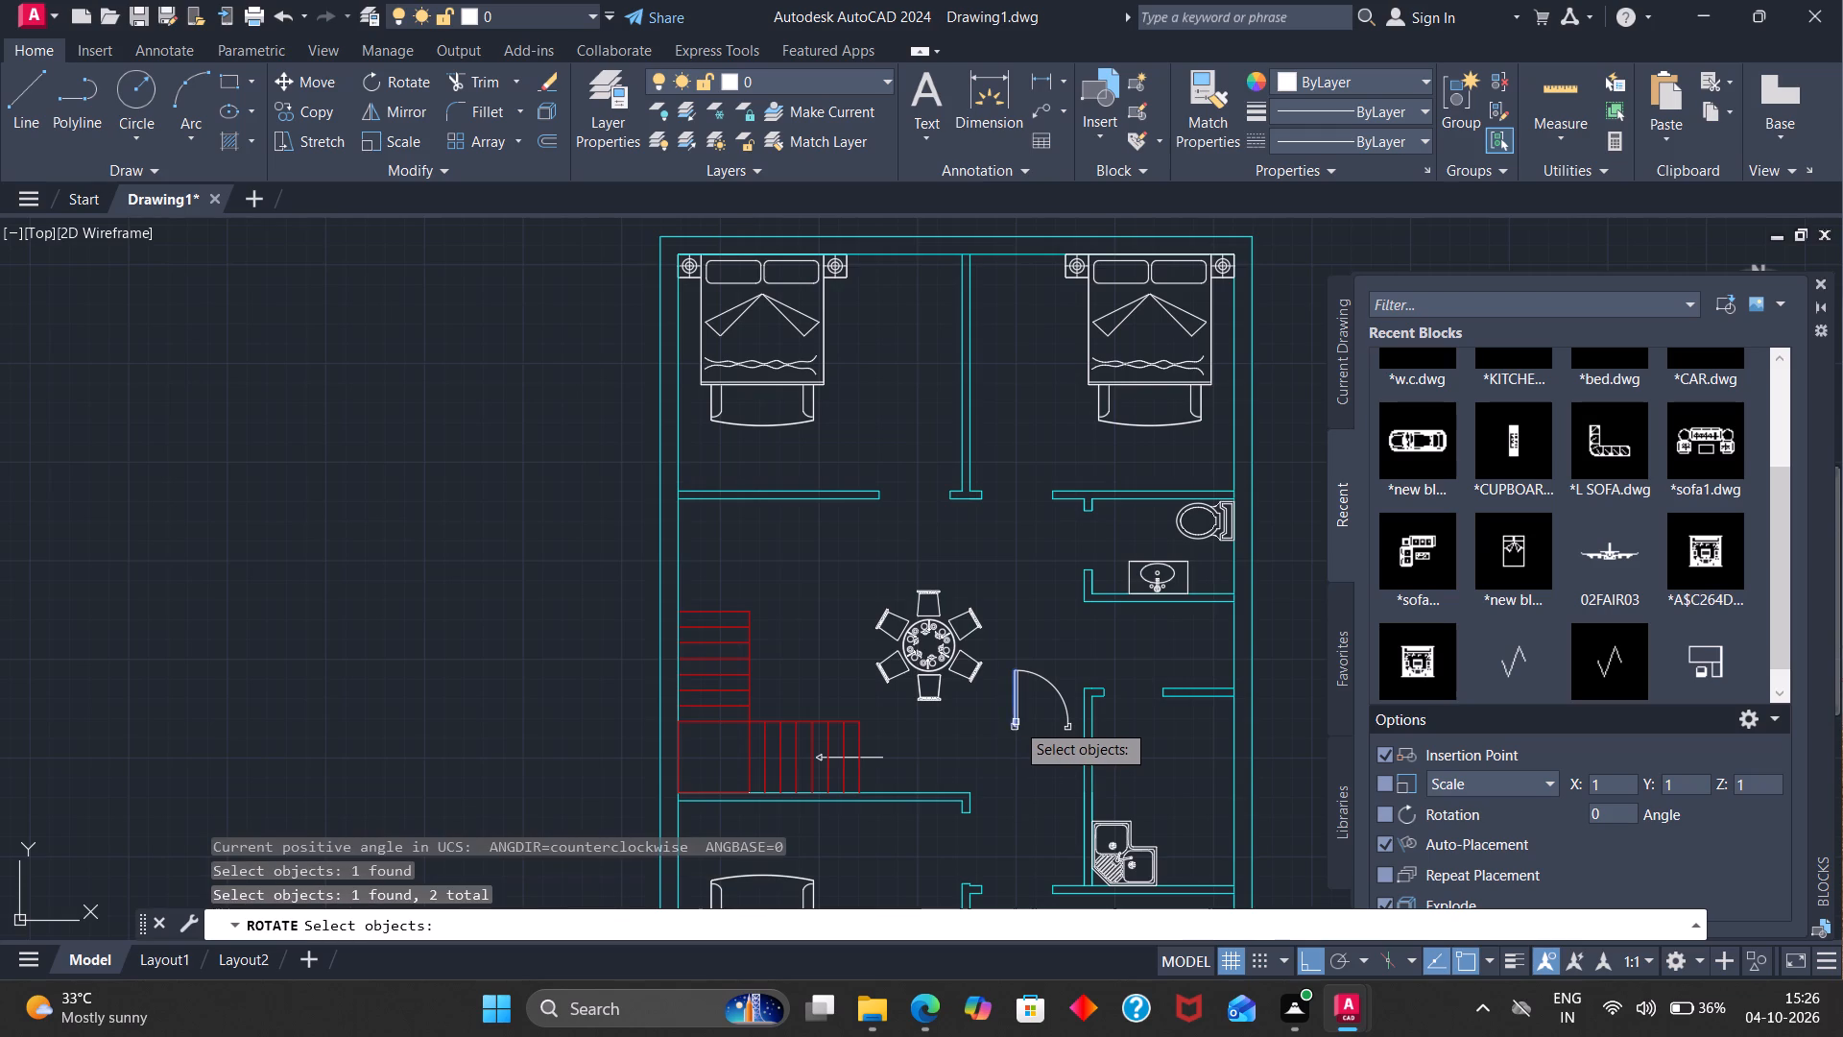
pyautogui.click(1063, 702)
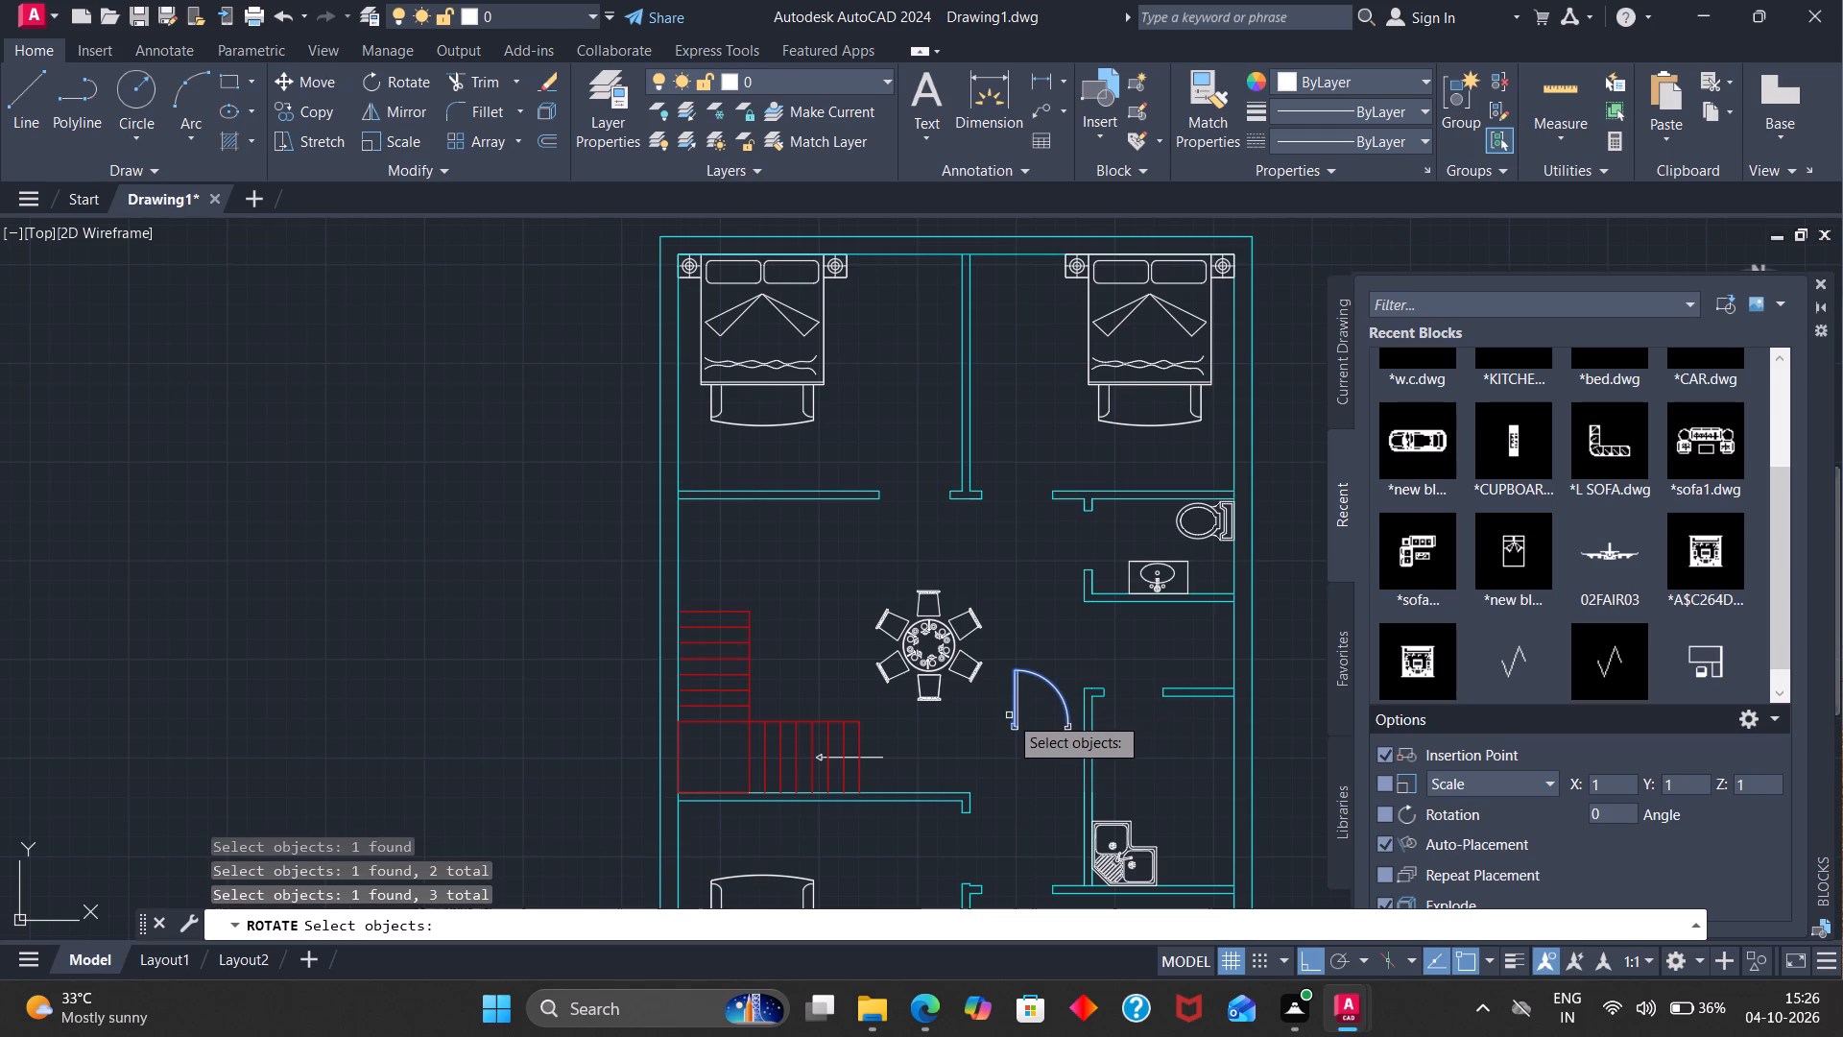
pyautogui.click(1018, 709)
pyautogui.scroll(3, 1017, 733)
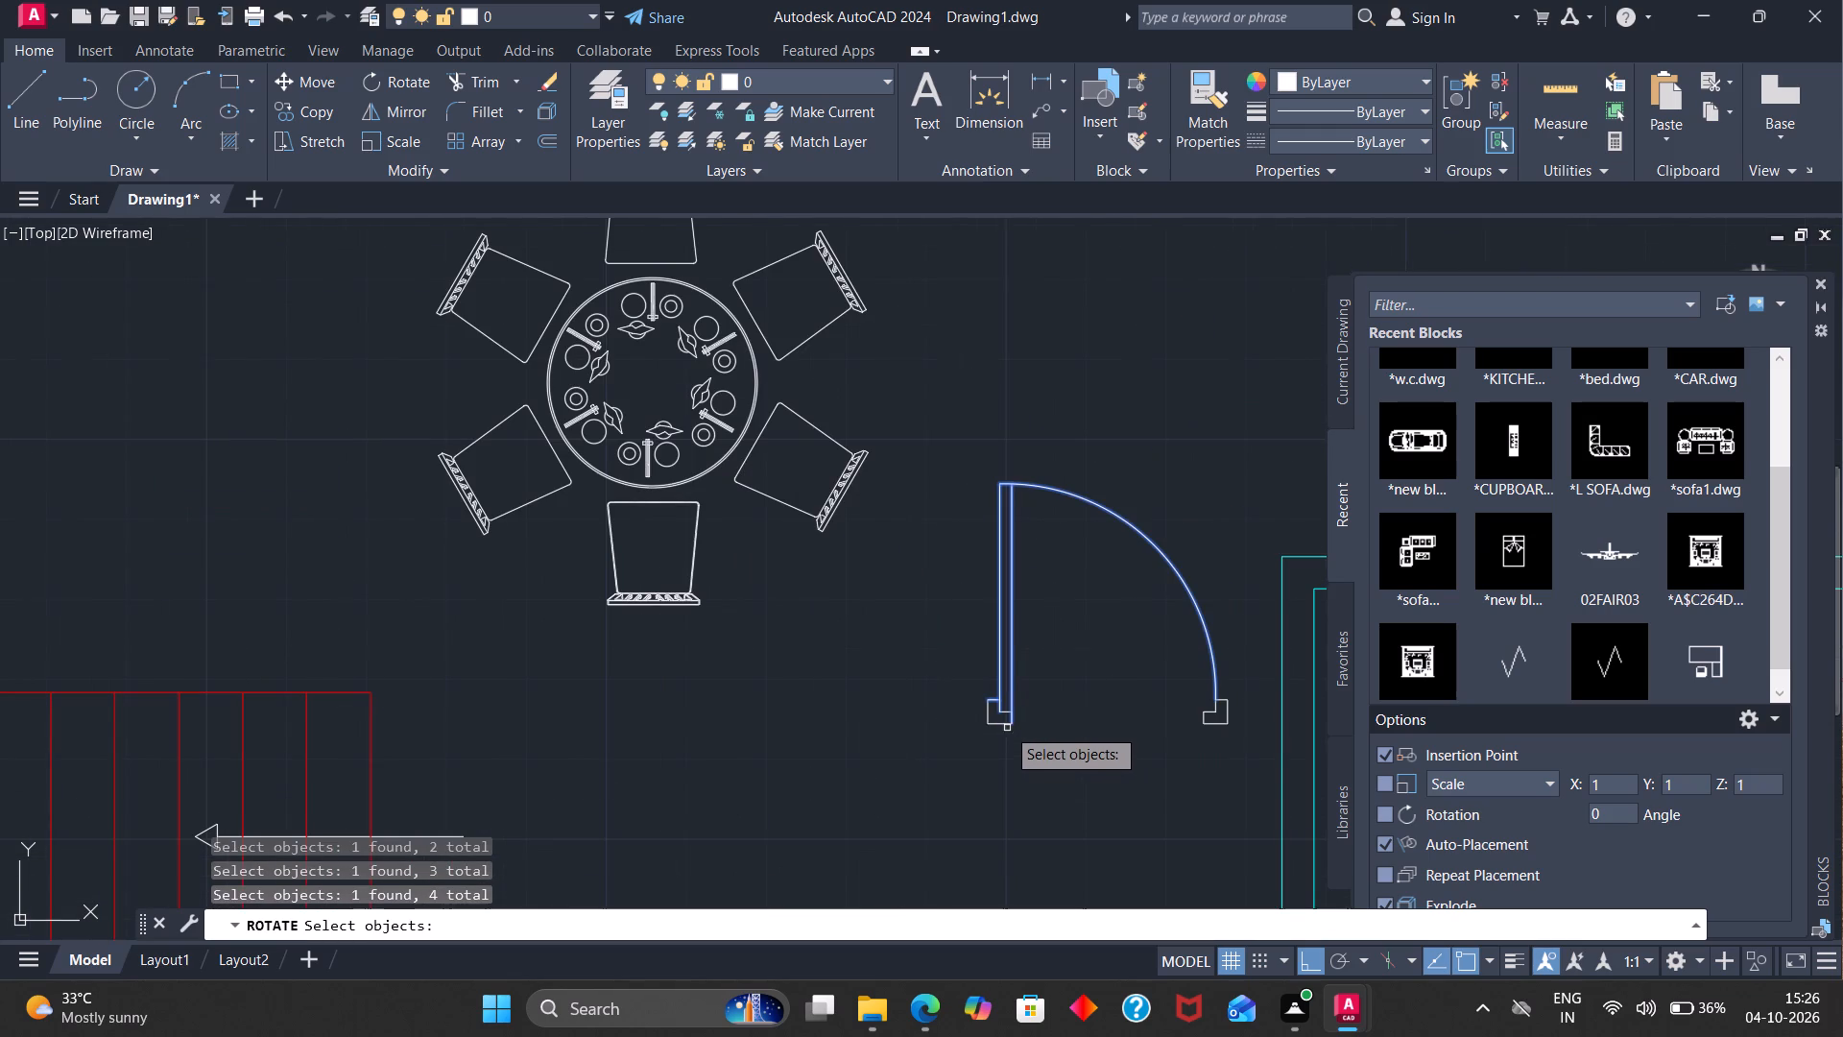
pyautogui.click(1006, 726)
pyautogui.moveTo(1235, 713); pyautogui.dragTo(998, 712)
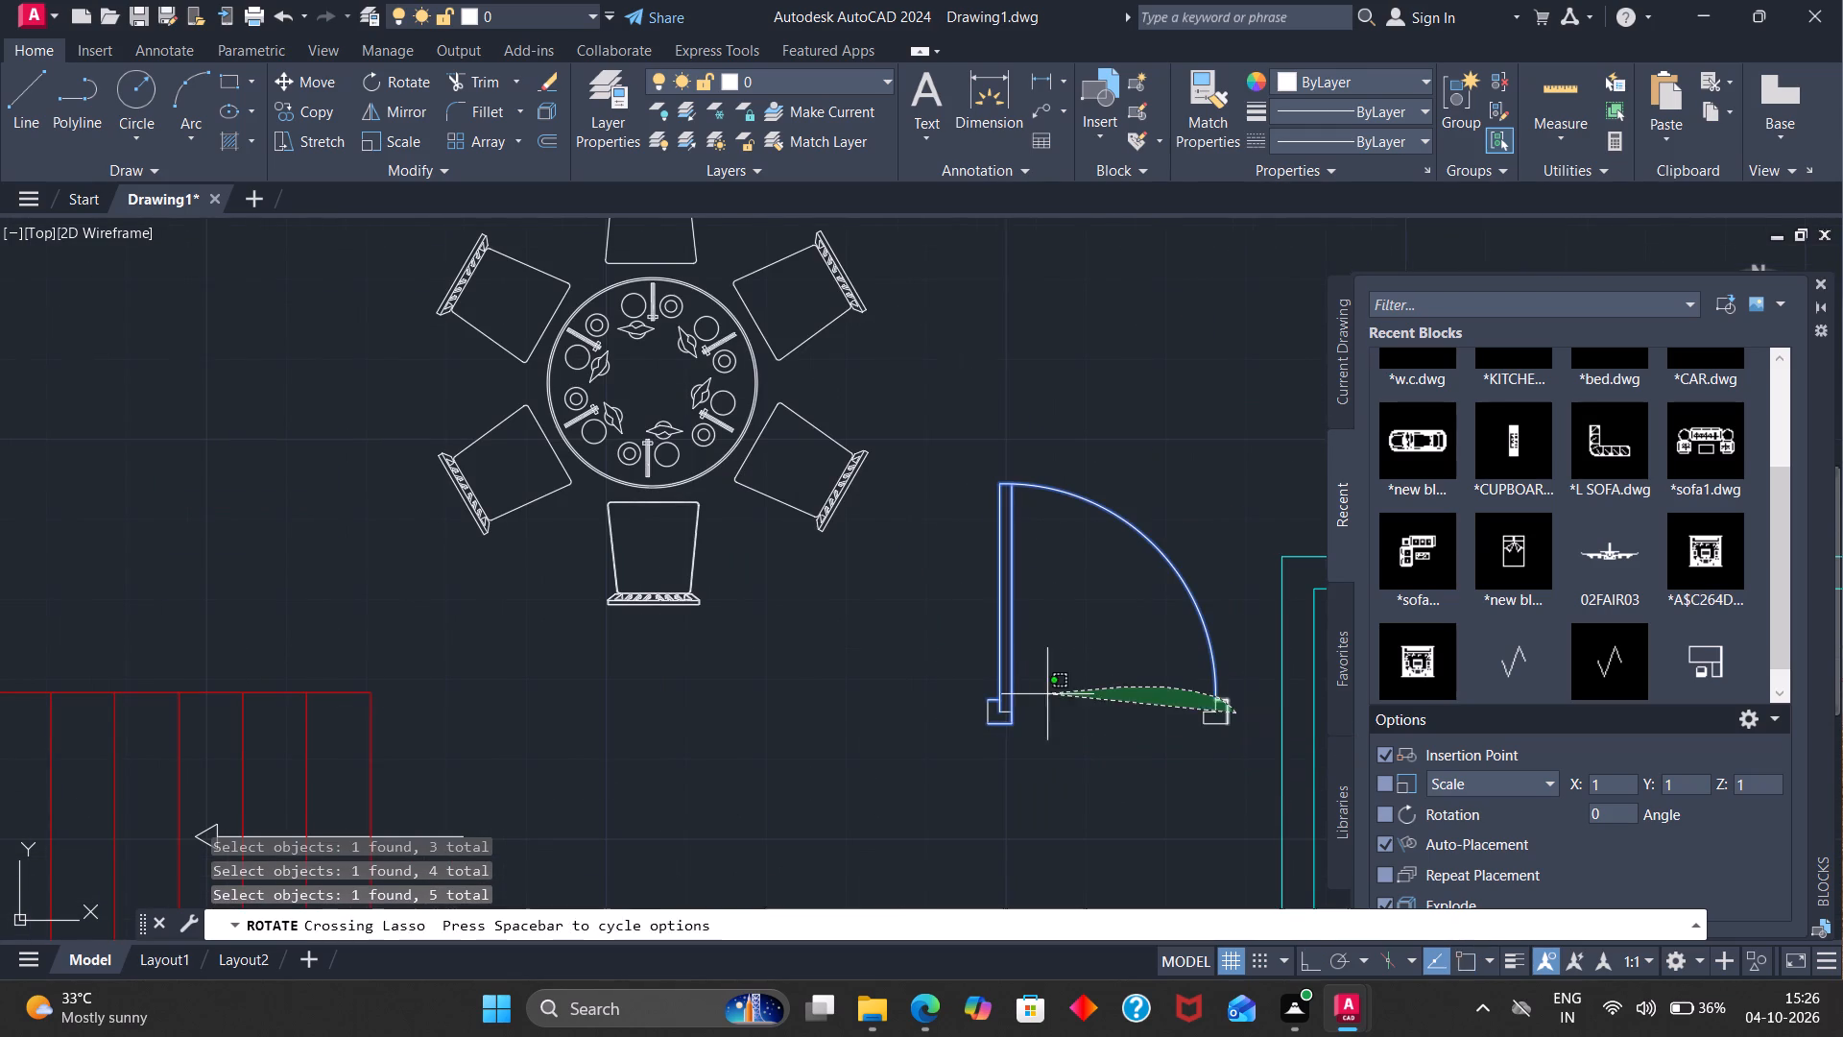
pyautogui.moveTo(998, 712); pyautogui.dragTo(989, 741)
pyautogui.moveTo(1233, 736); pyautogui.dragTo(791, 824)
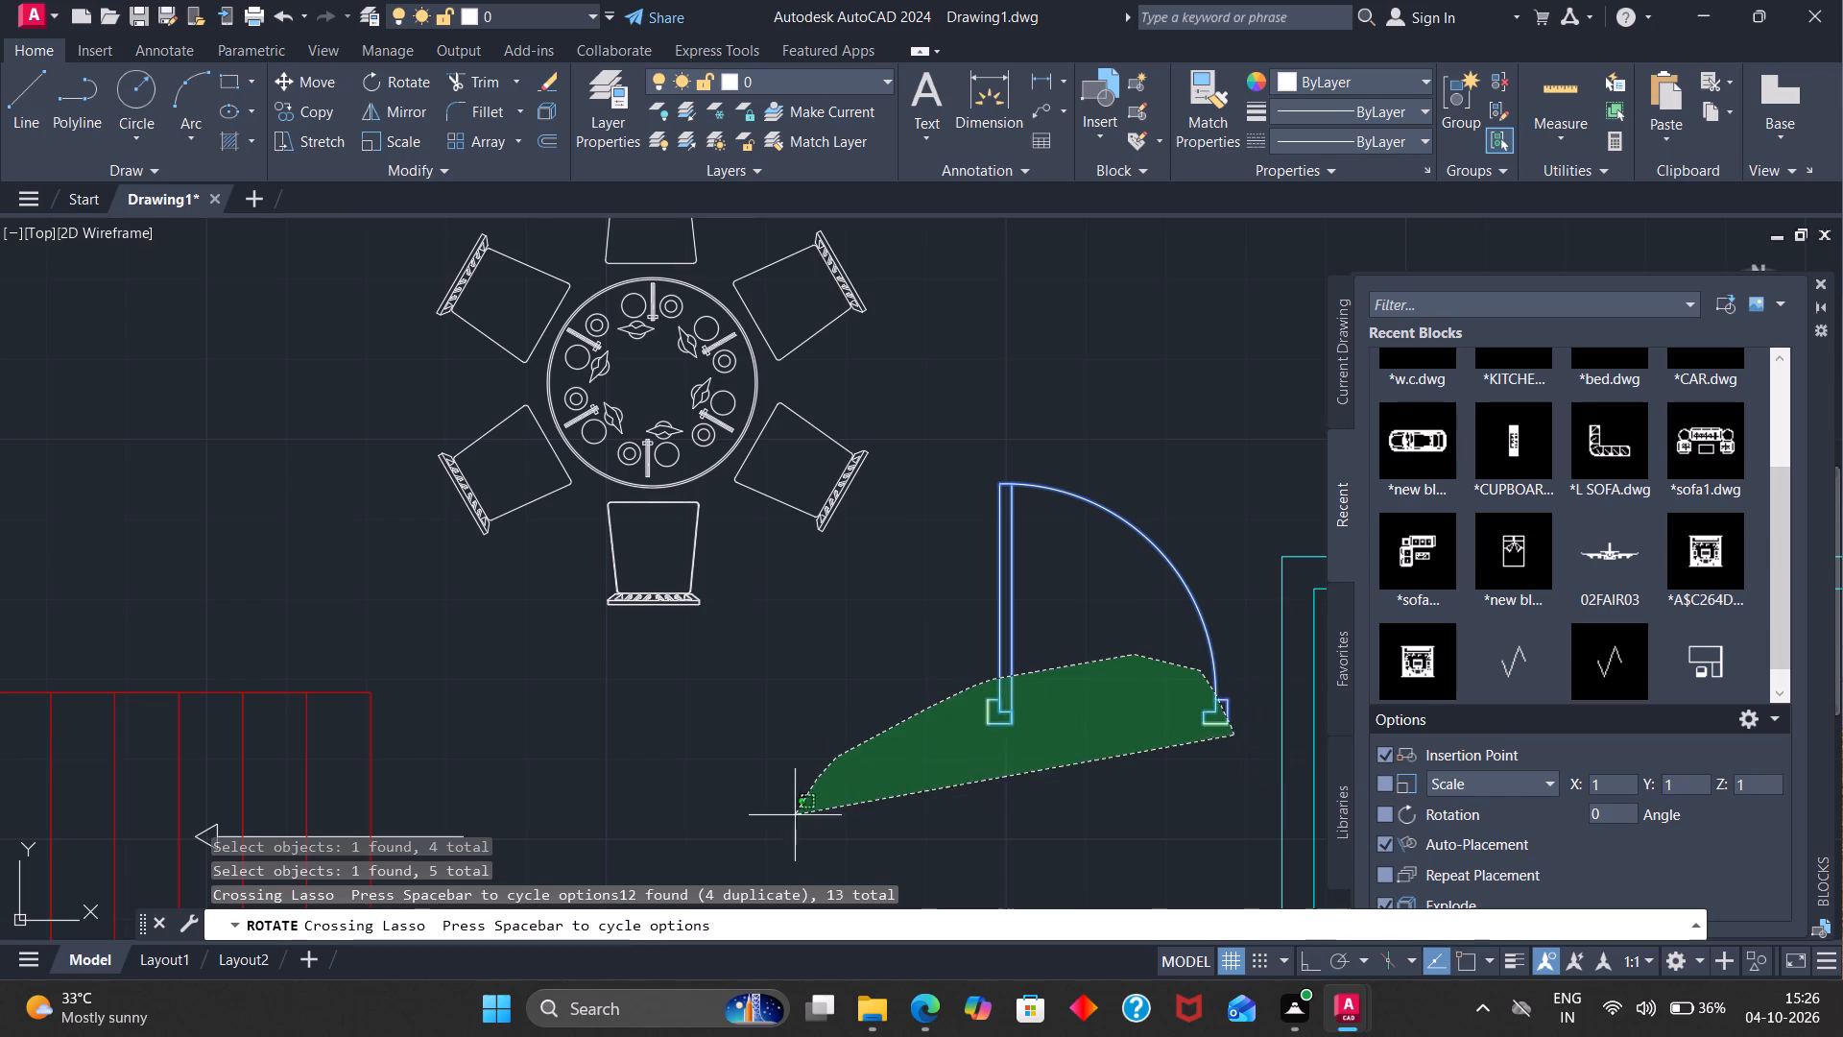
pyautogui.moveTo(791, 824); pyautogui.dragTo(791, 825)
pyautogui.press('Return')
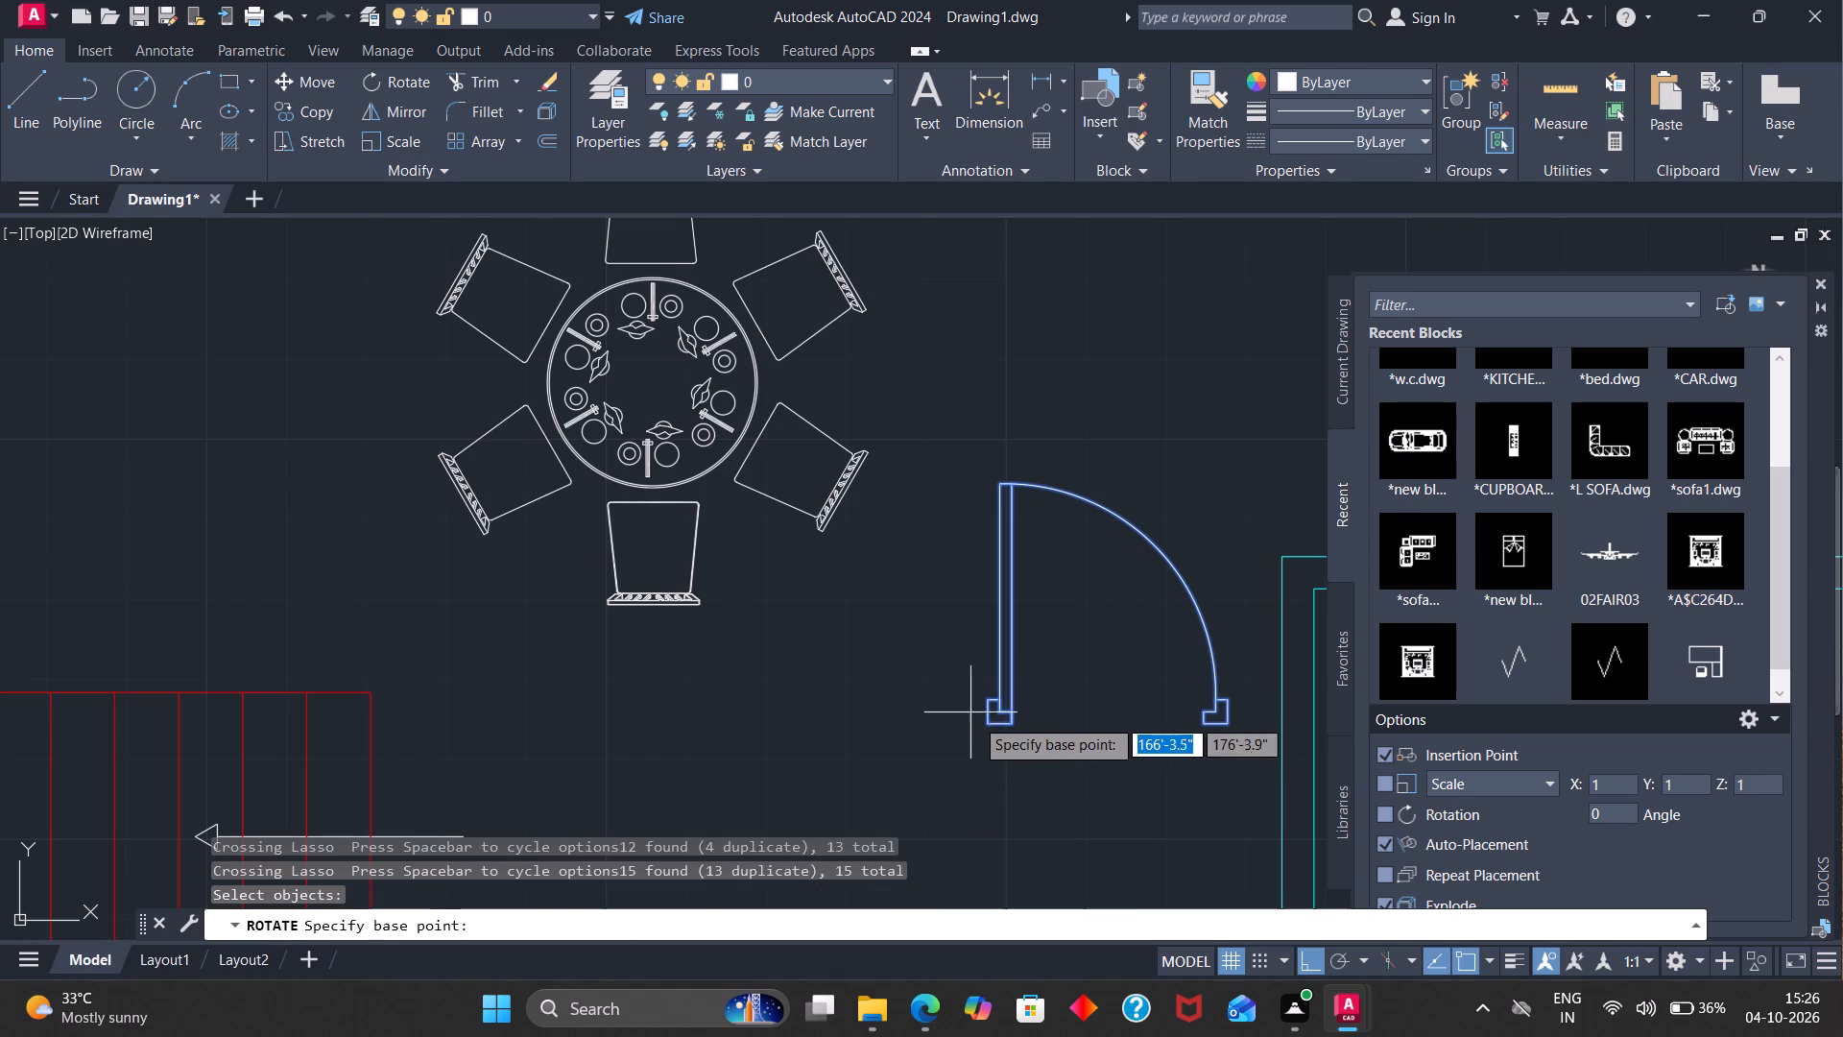
pyautogui.click(984, 723)
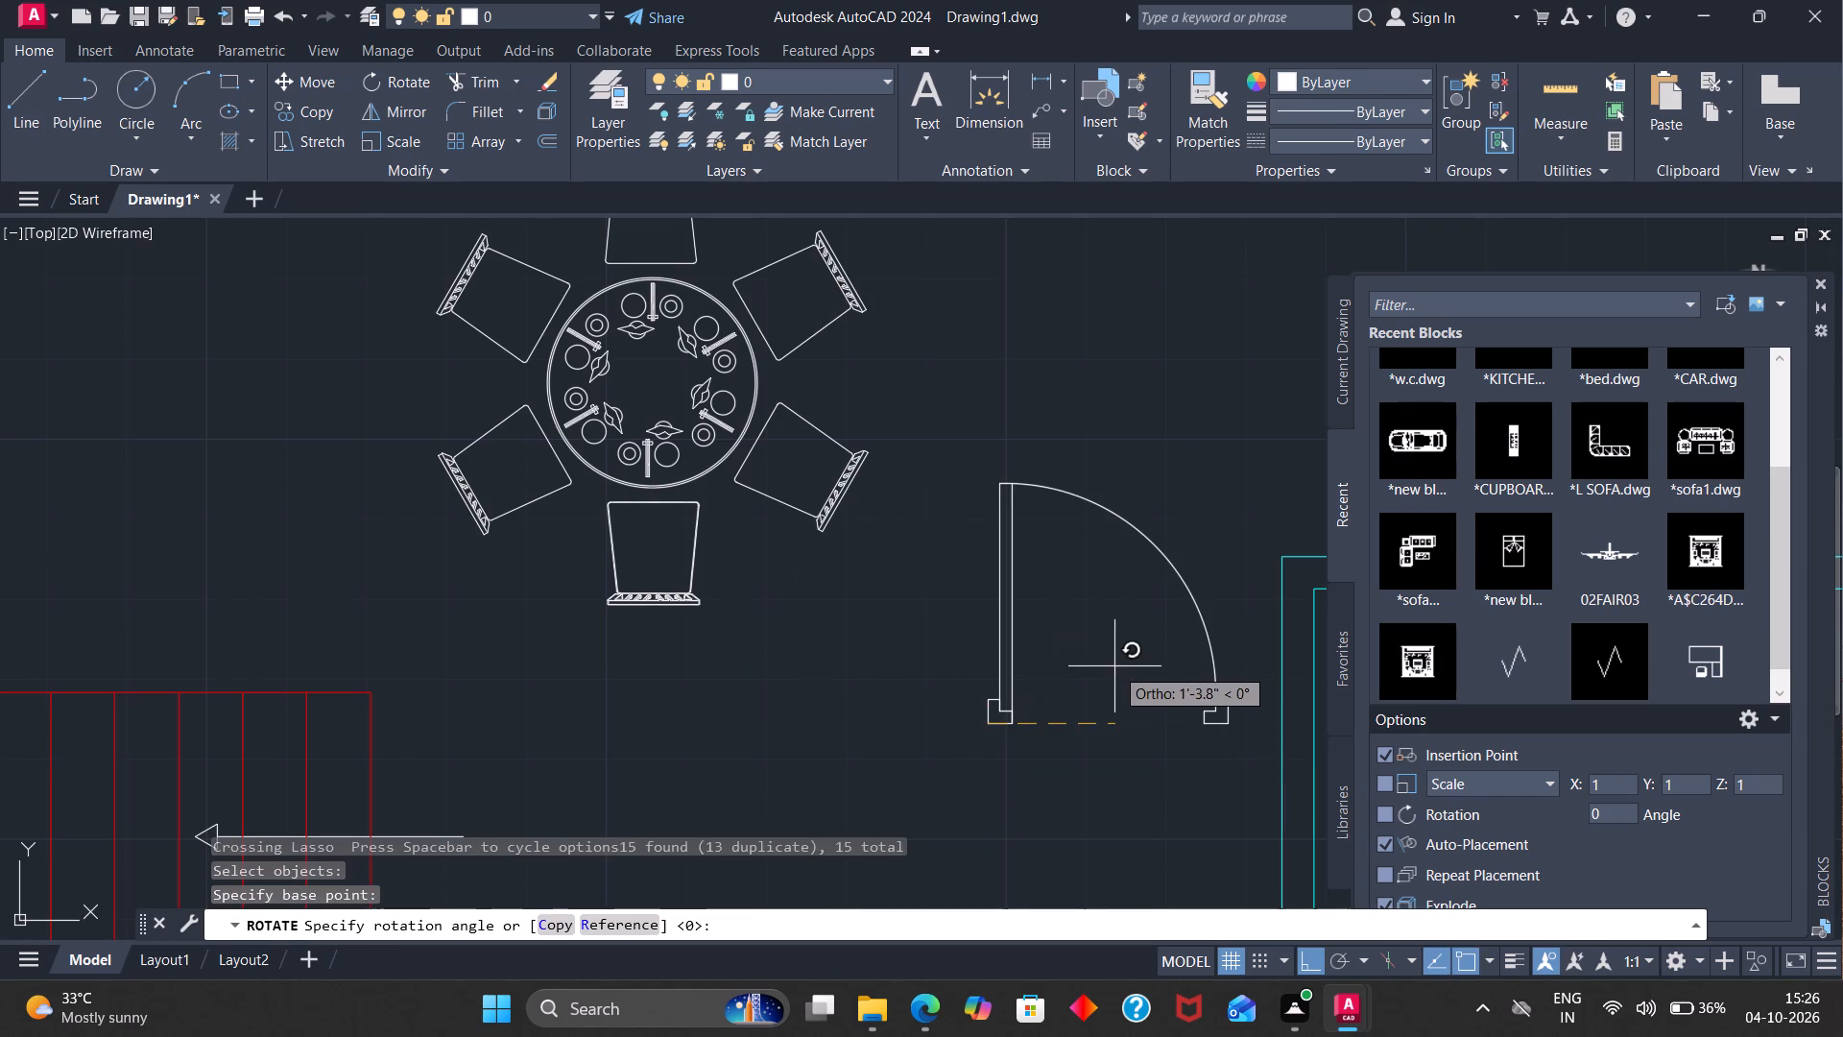
pyautogui.click(988, 854)
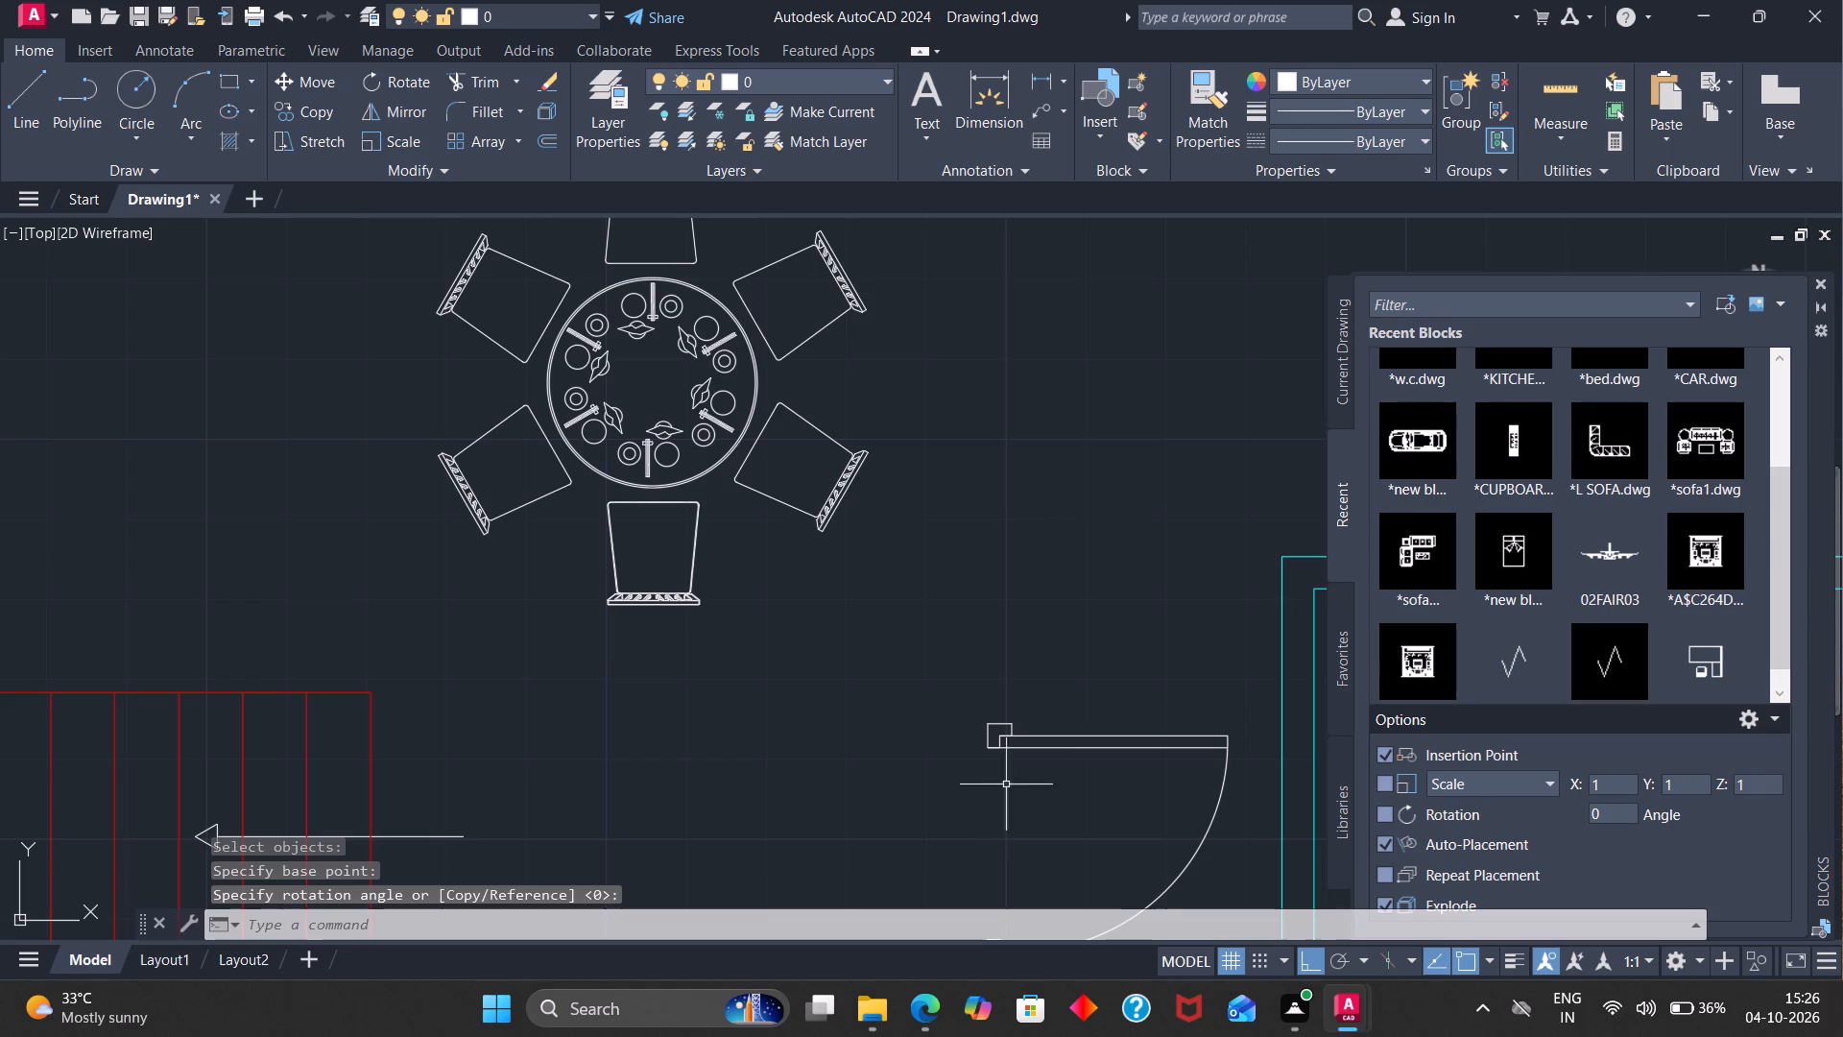
# Close the blocks palette and group all the pieces of the rotated door, including both jambs.
pyautogui.click(1817, 275)
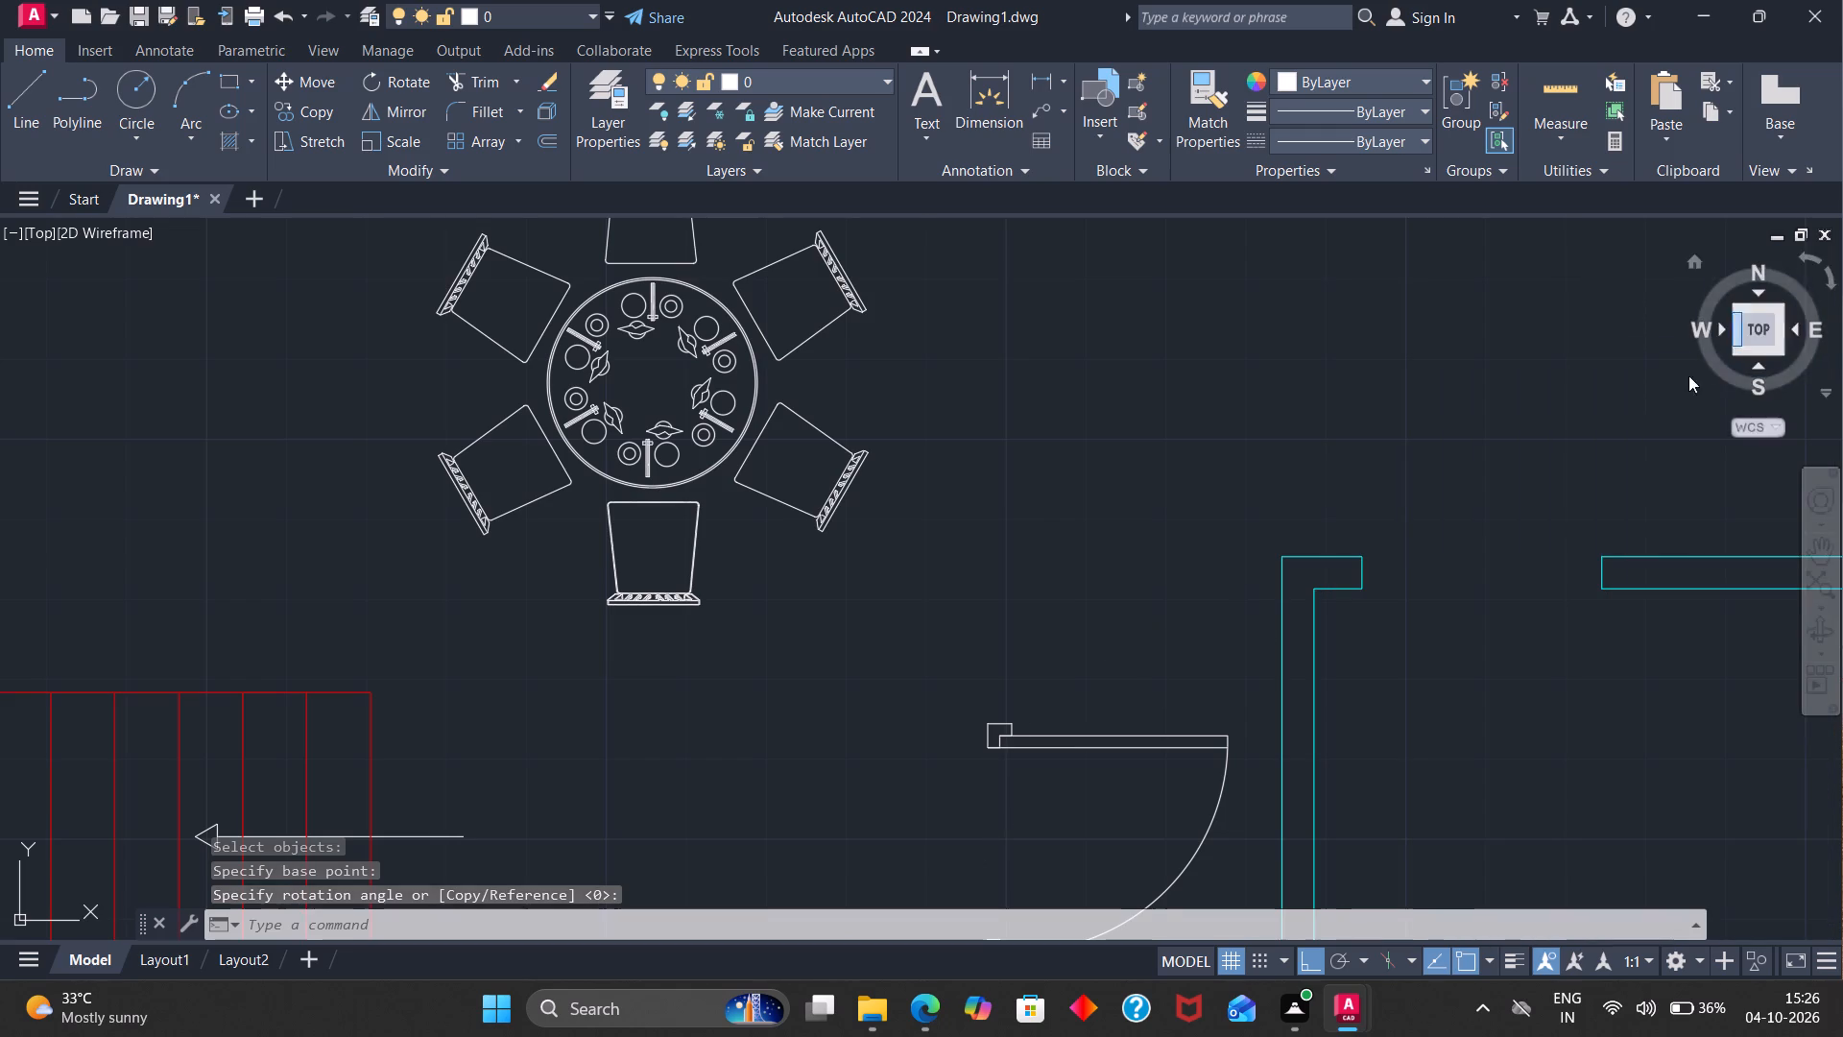
pyautogui.scroll(-1, 1233, 678)
pyautogui.moveTo(1185, 863); pyautogui.dragTo(1070, 535)
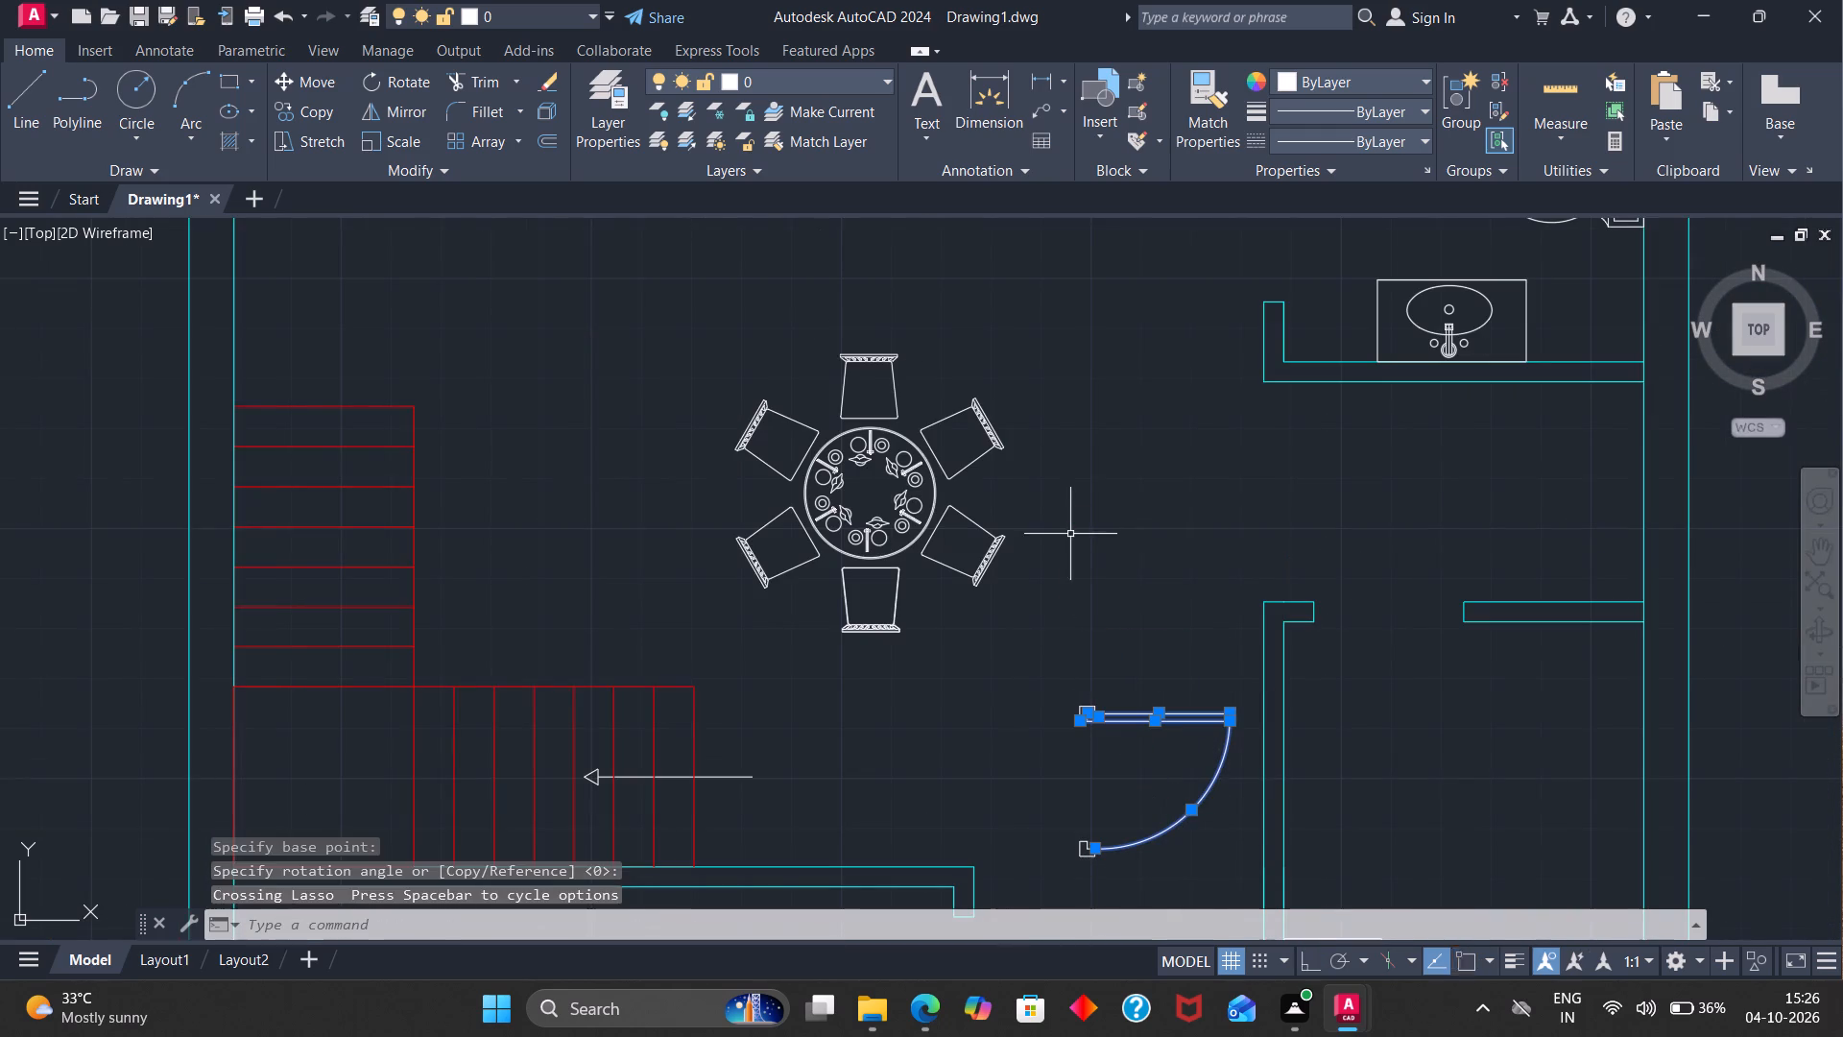
pyautogui.moveTo(1112, 599); pyautogui.dragTo(1201, 823)
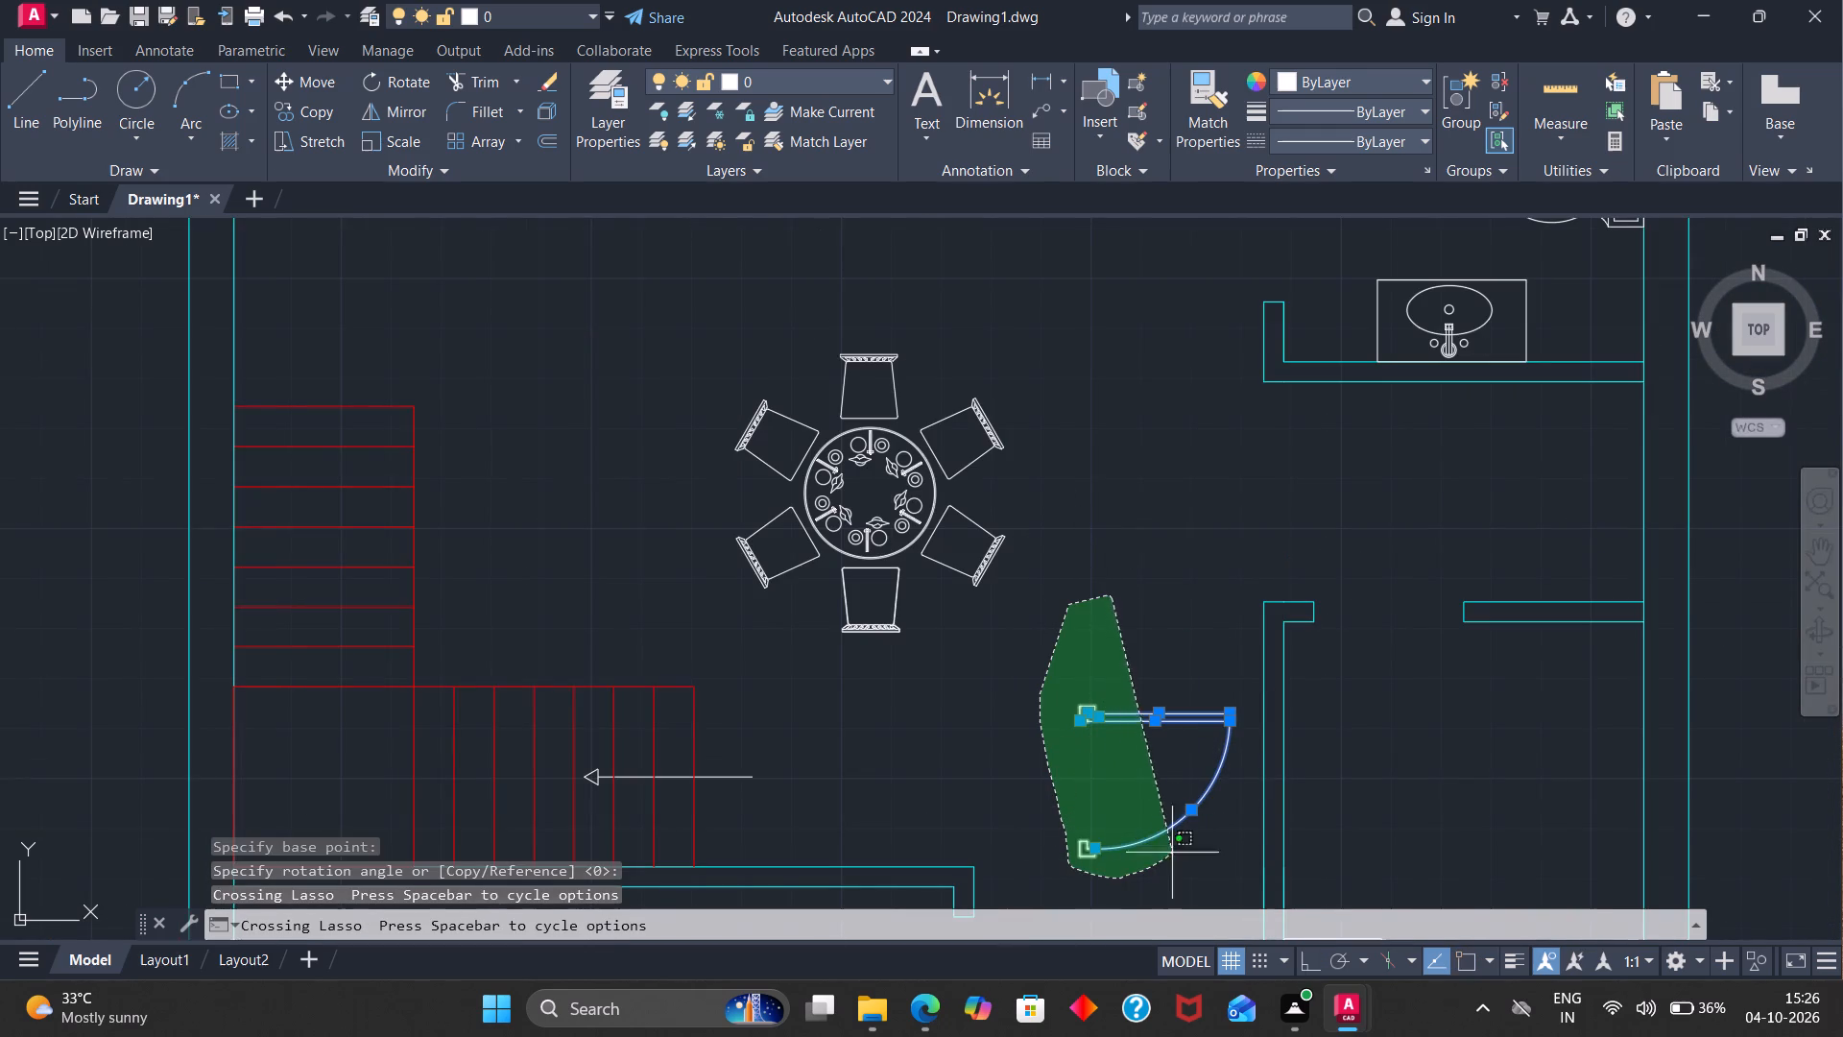
pyautogui.moveTo(1201, 823); pyautogui.dragTo(1240, 741)
pyautogui.press('g')
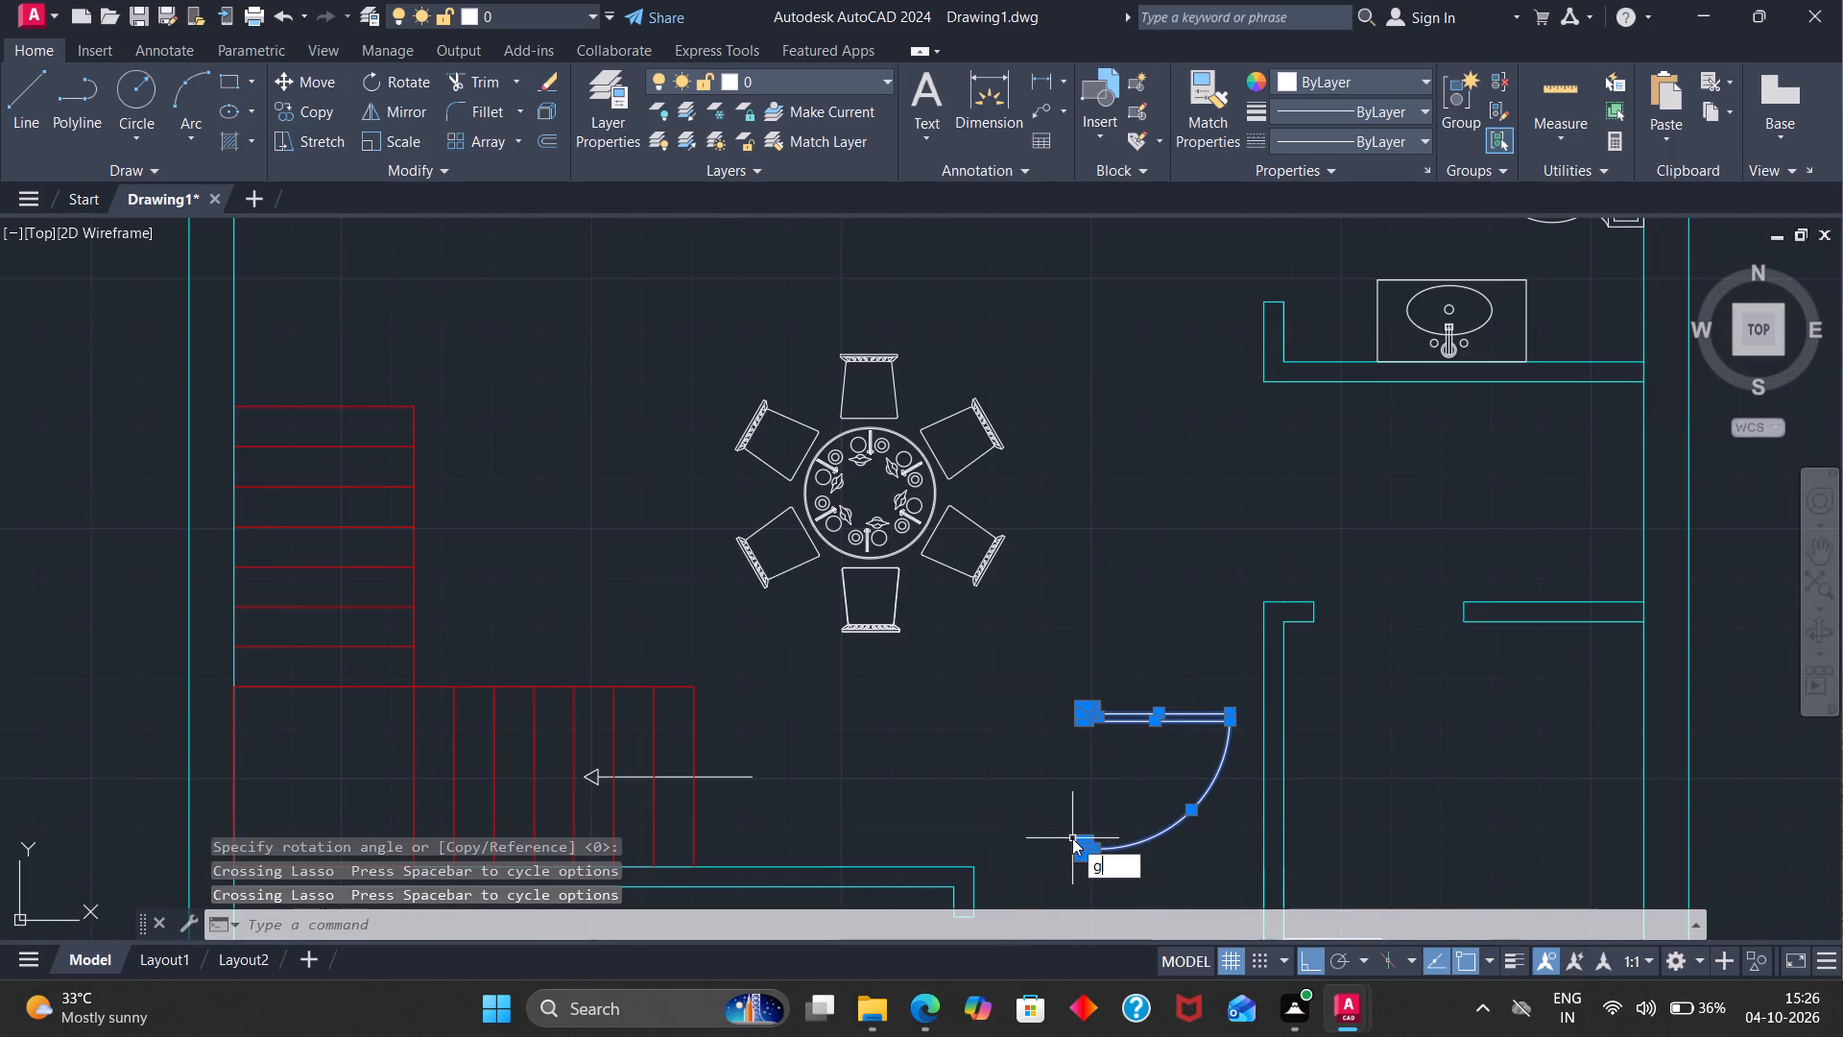
pyautogui.press('Return')
# Move the grouped door by its hinge-side jamb corner into the bathroom opening, beneath the short upper wall stub.
pyautogui.scroll(-1, 1081, 761)
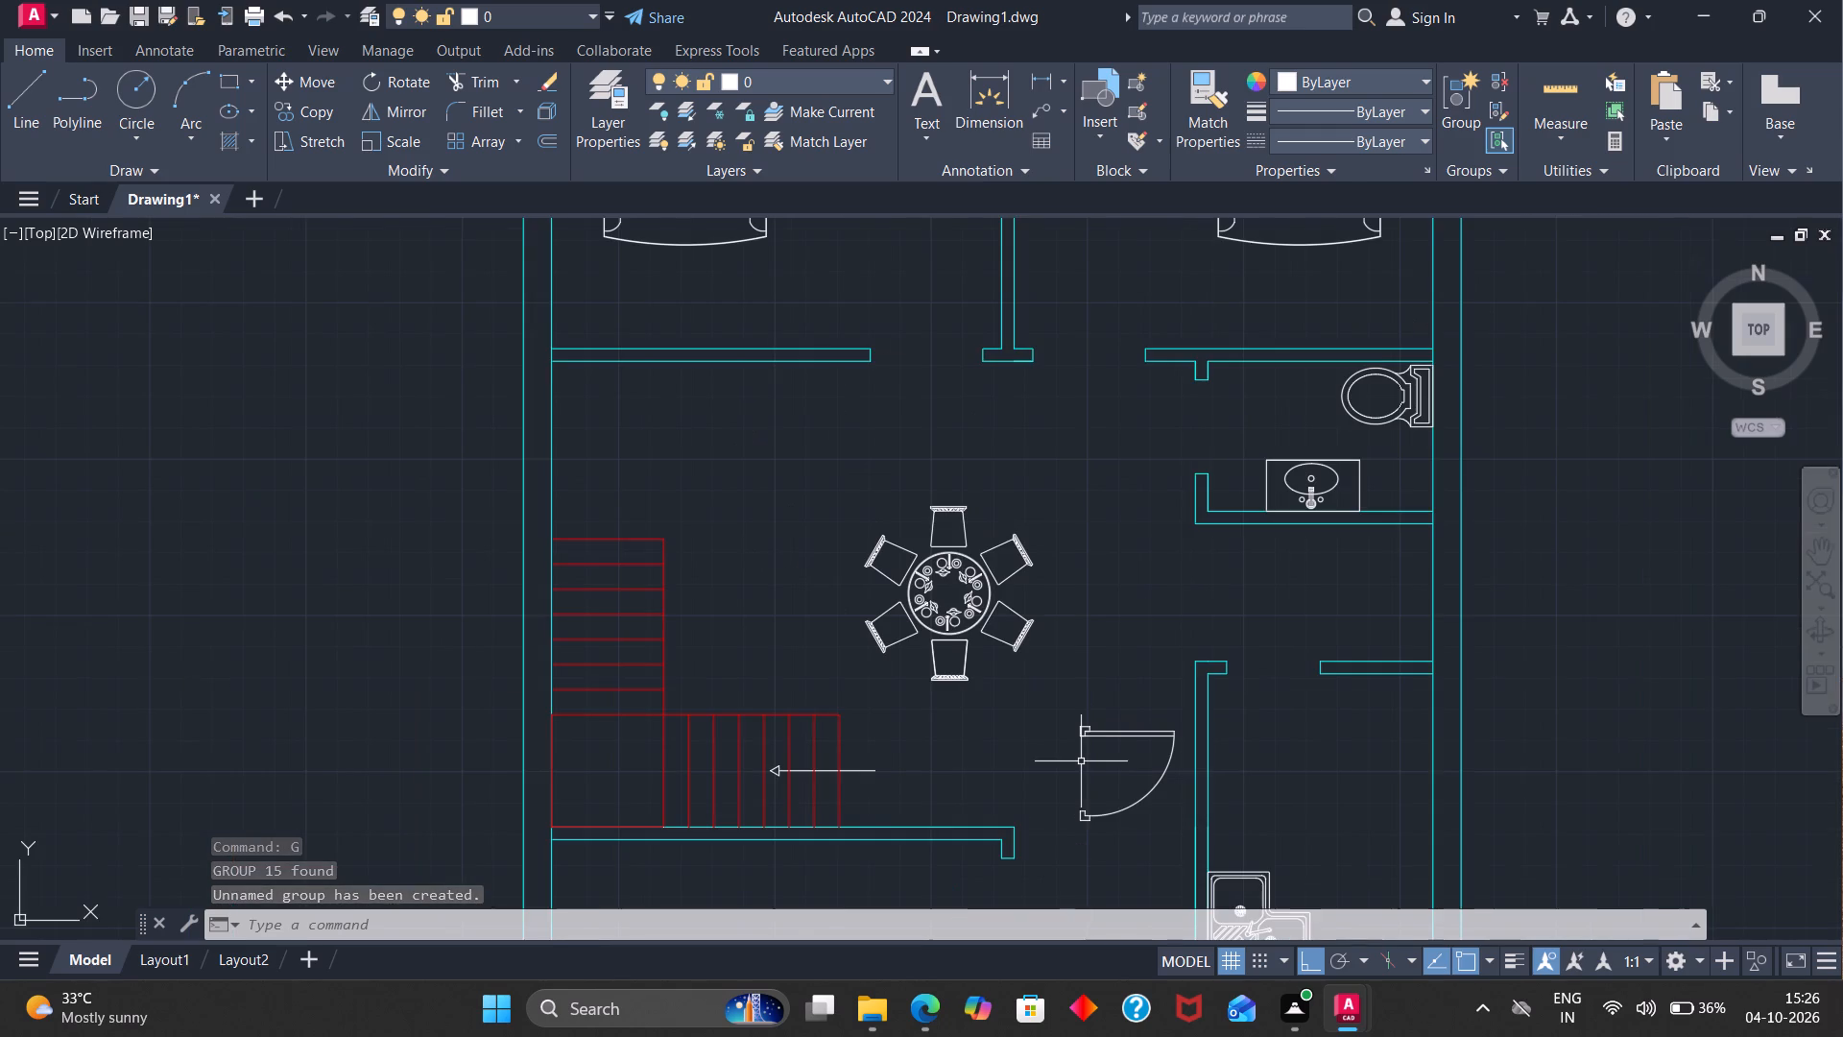
pyautogui.scroll(-1, 1066, 769)
pyautogui.press('m')
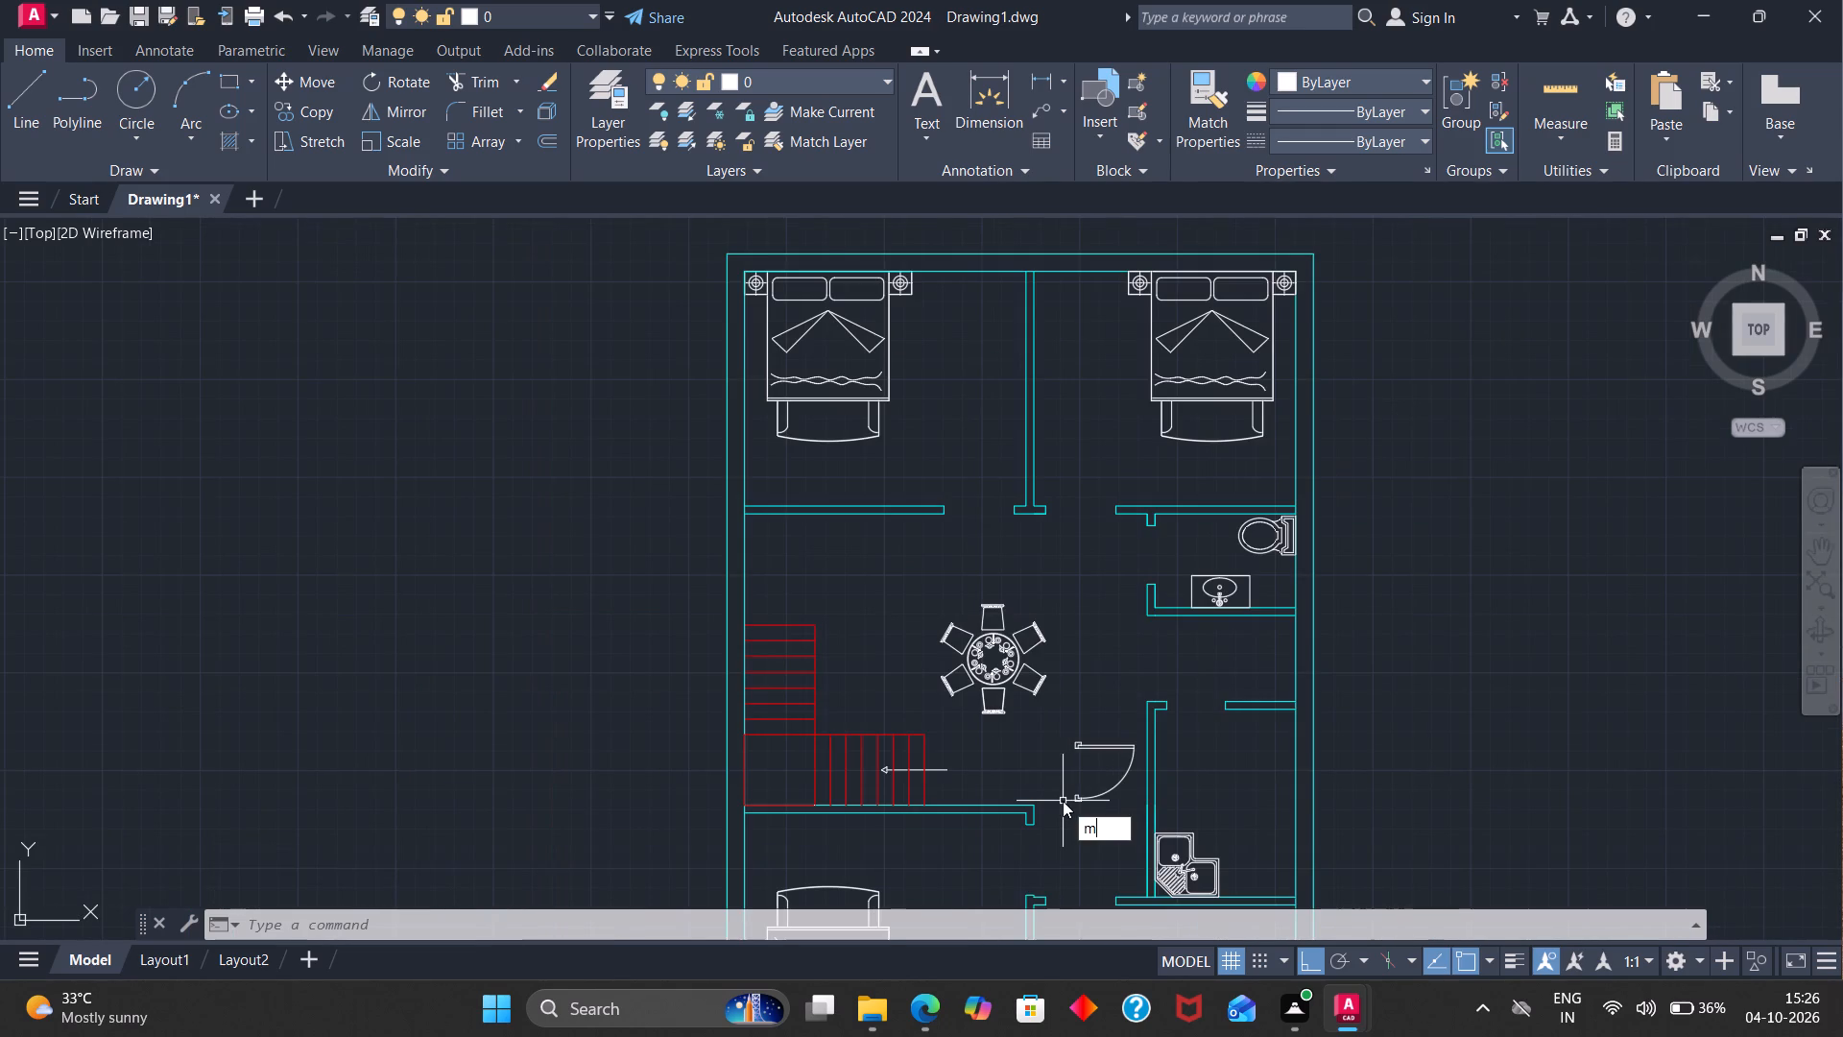
pyautogui.press('Return')
pyautogui.click(1080, 743)
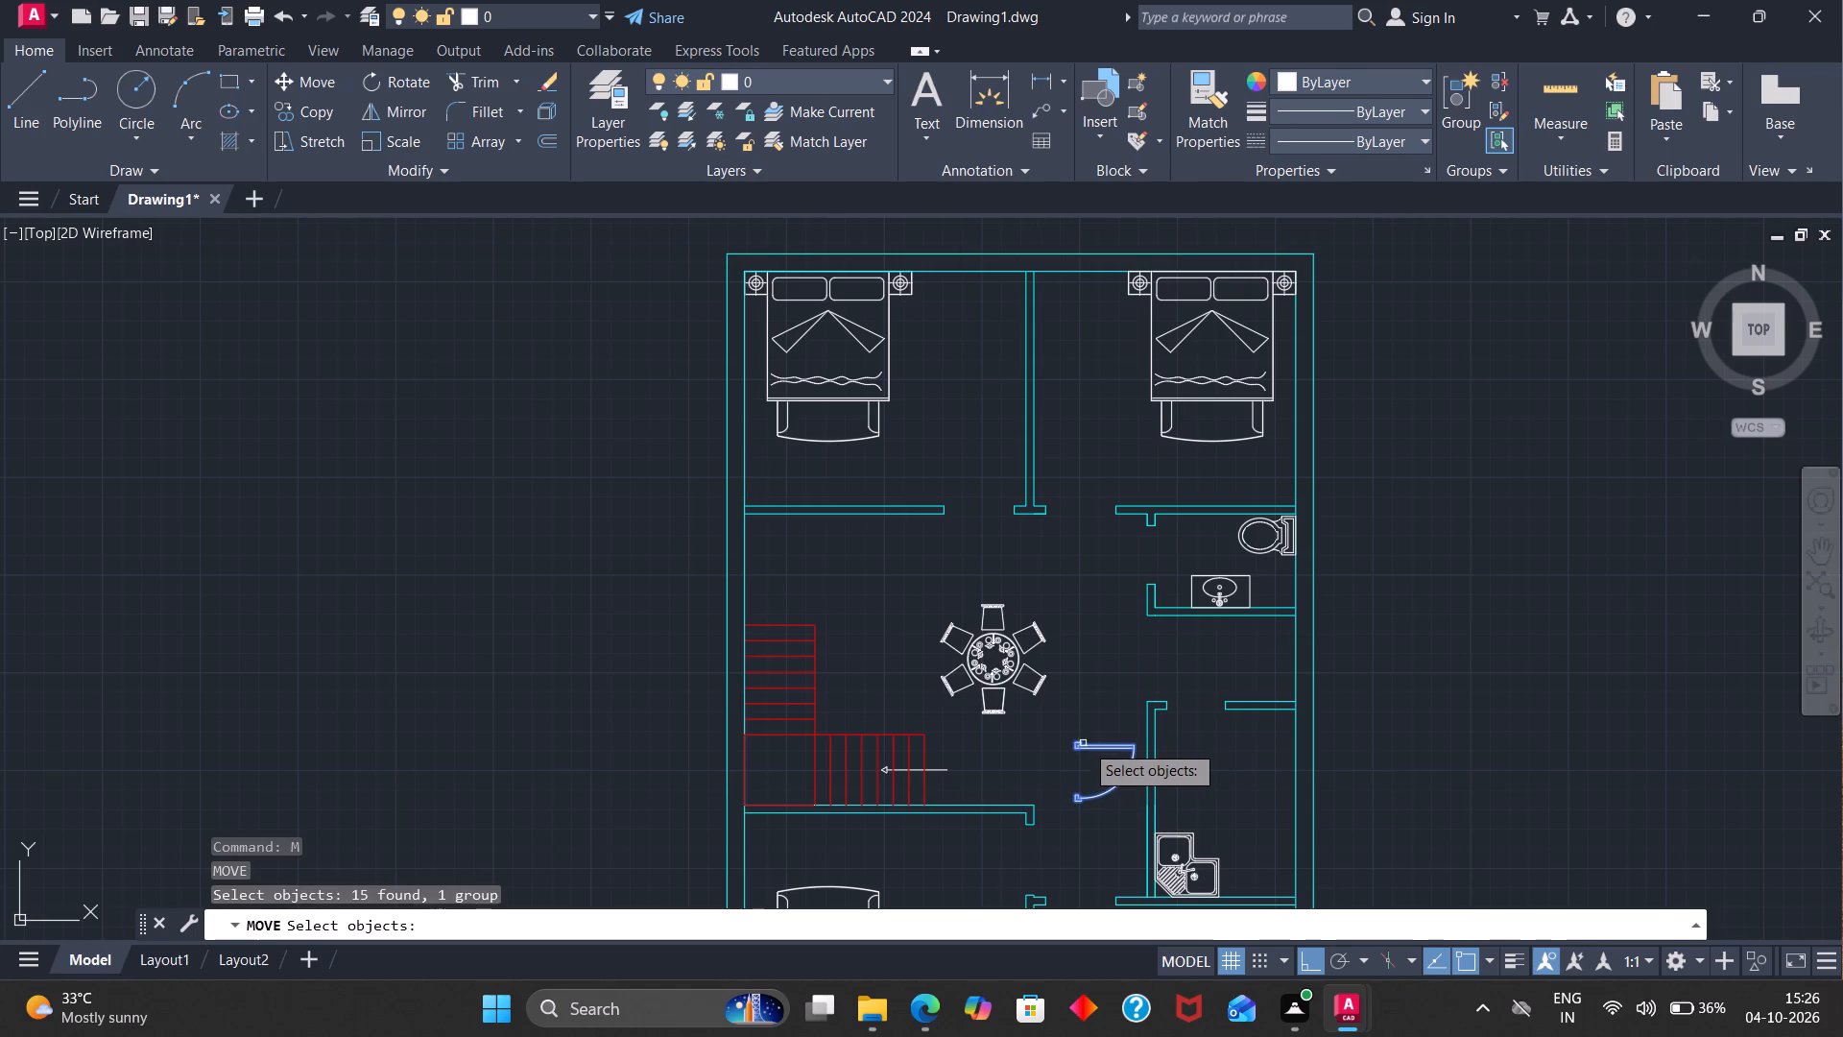
pyautogui.press('Return')
pyautogui.scroll(2, 1078, 745)
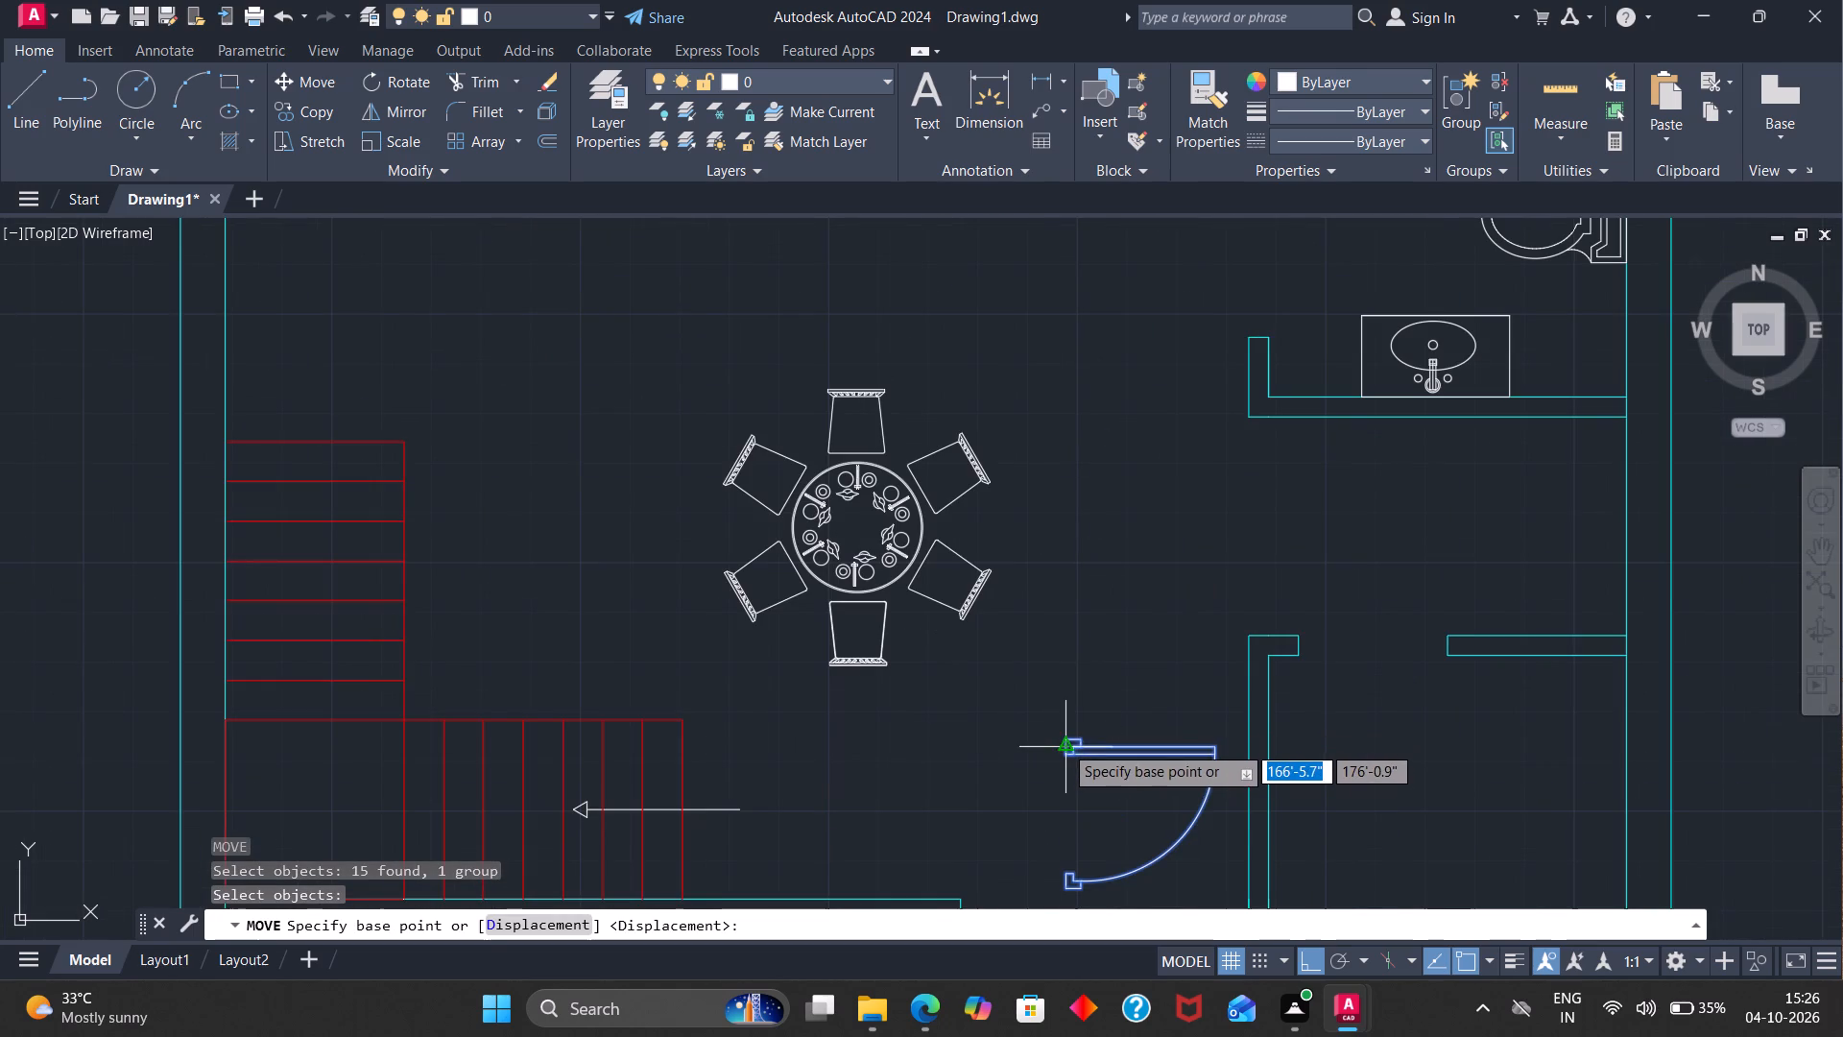
pyautogui.scroll(6, 1064, 737)
pyautogui.click(1069, 784)
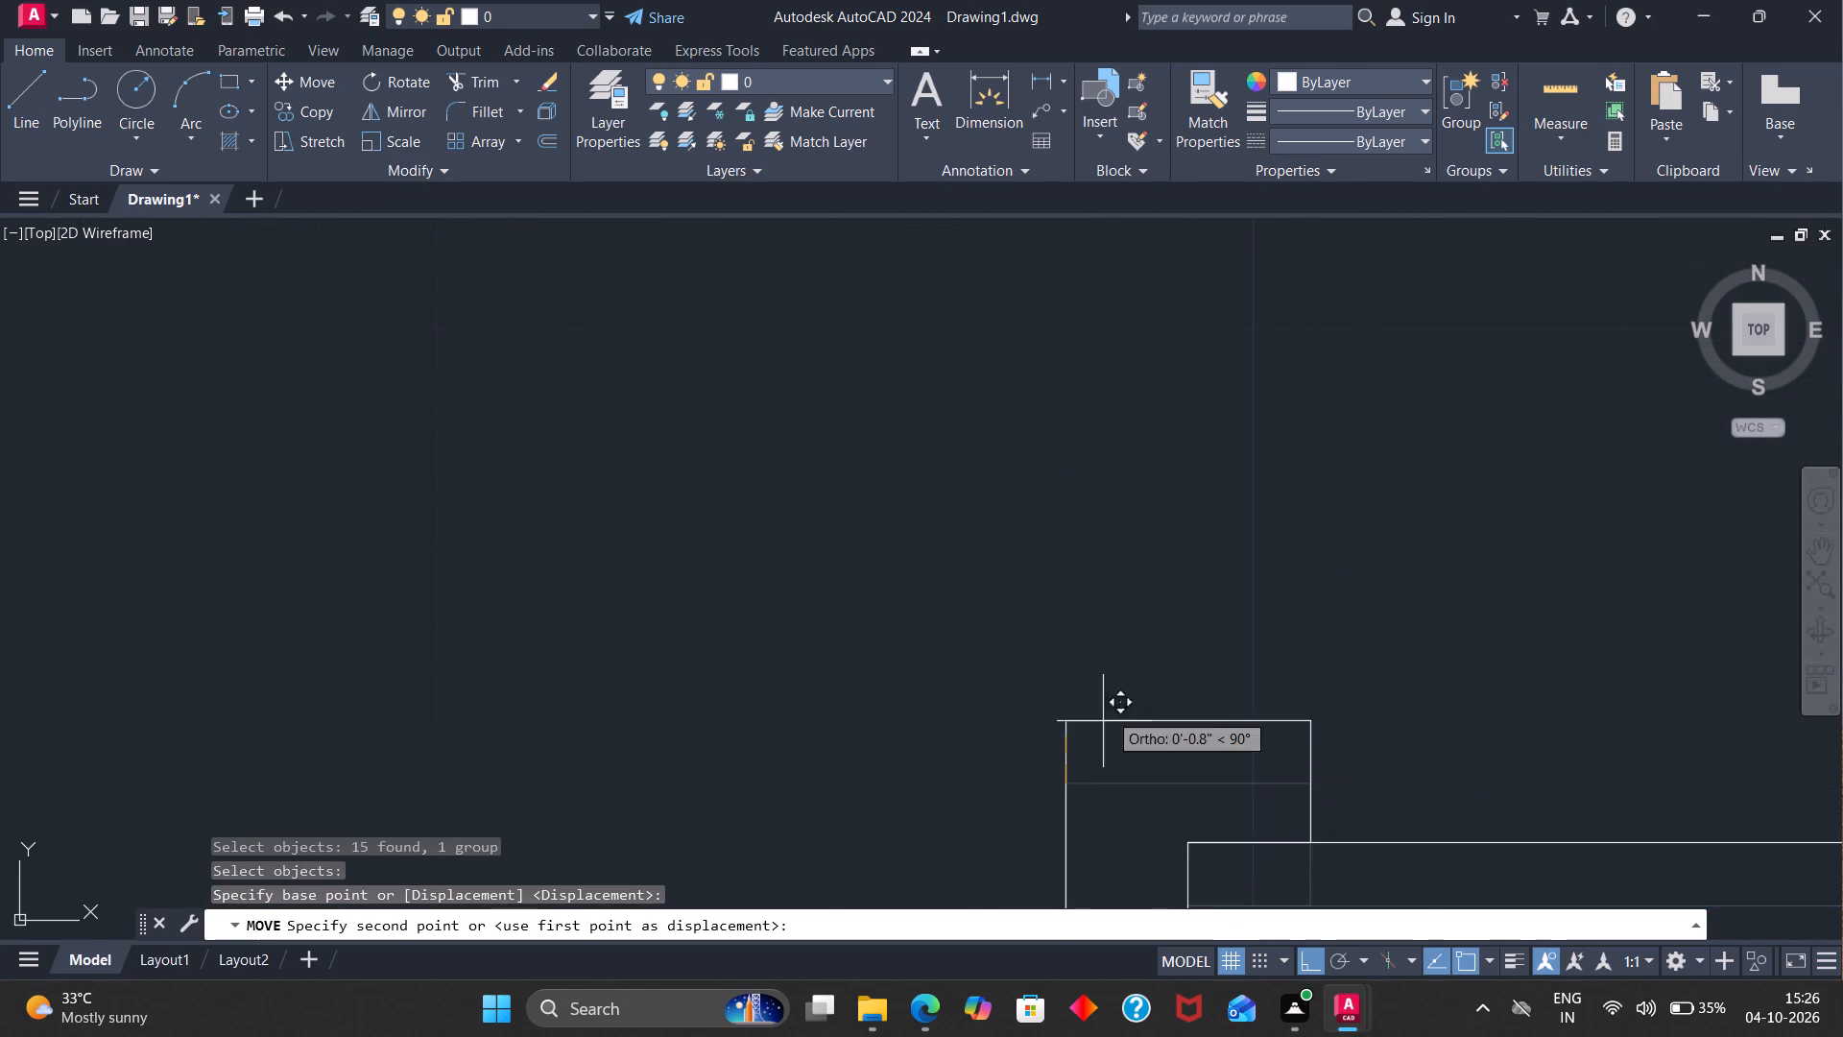
pyautogui.scroll(-4, 1121, 675)
pyautogui.scroll(-3, 1185, 594)
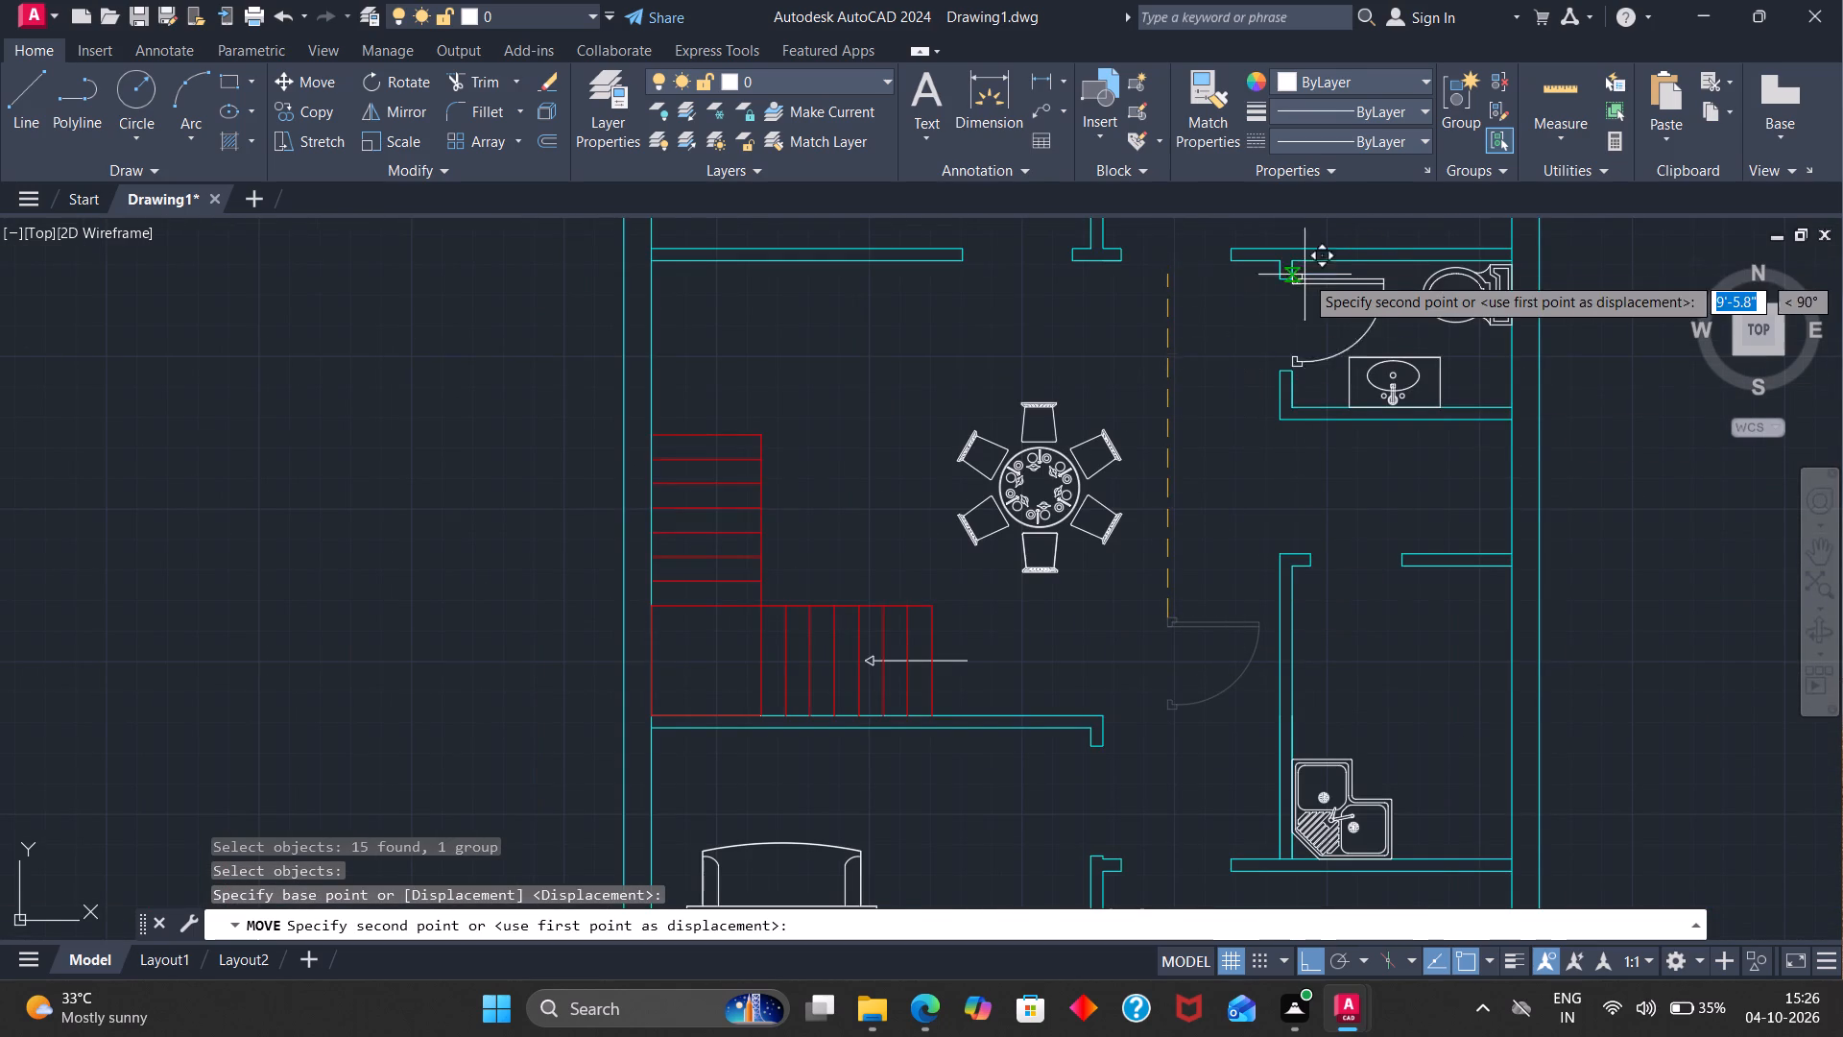
pyautogui.click(1281, 287)
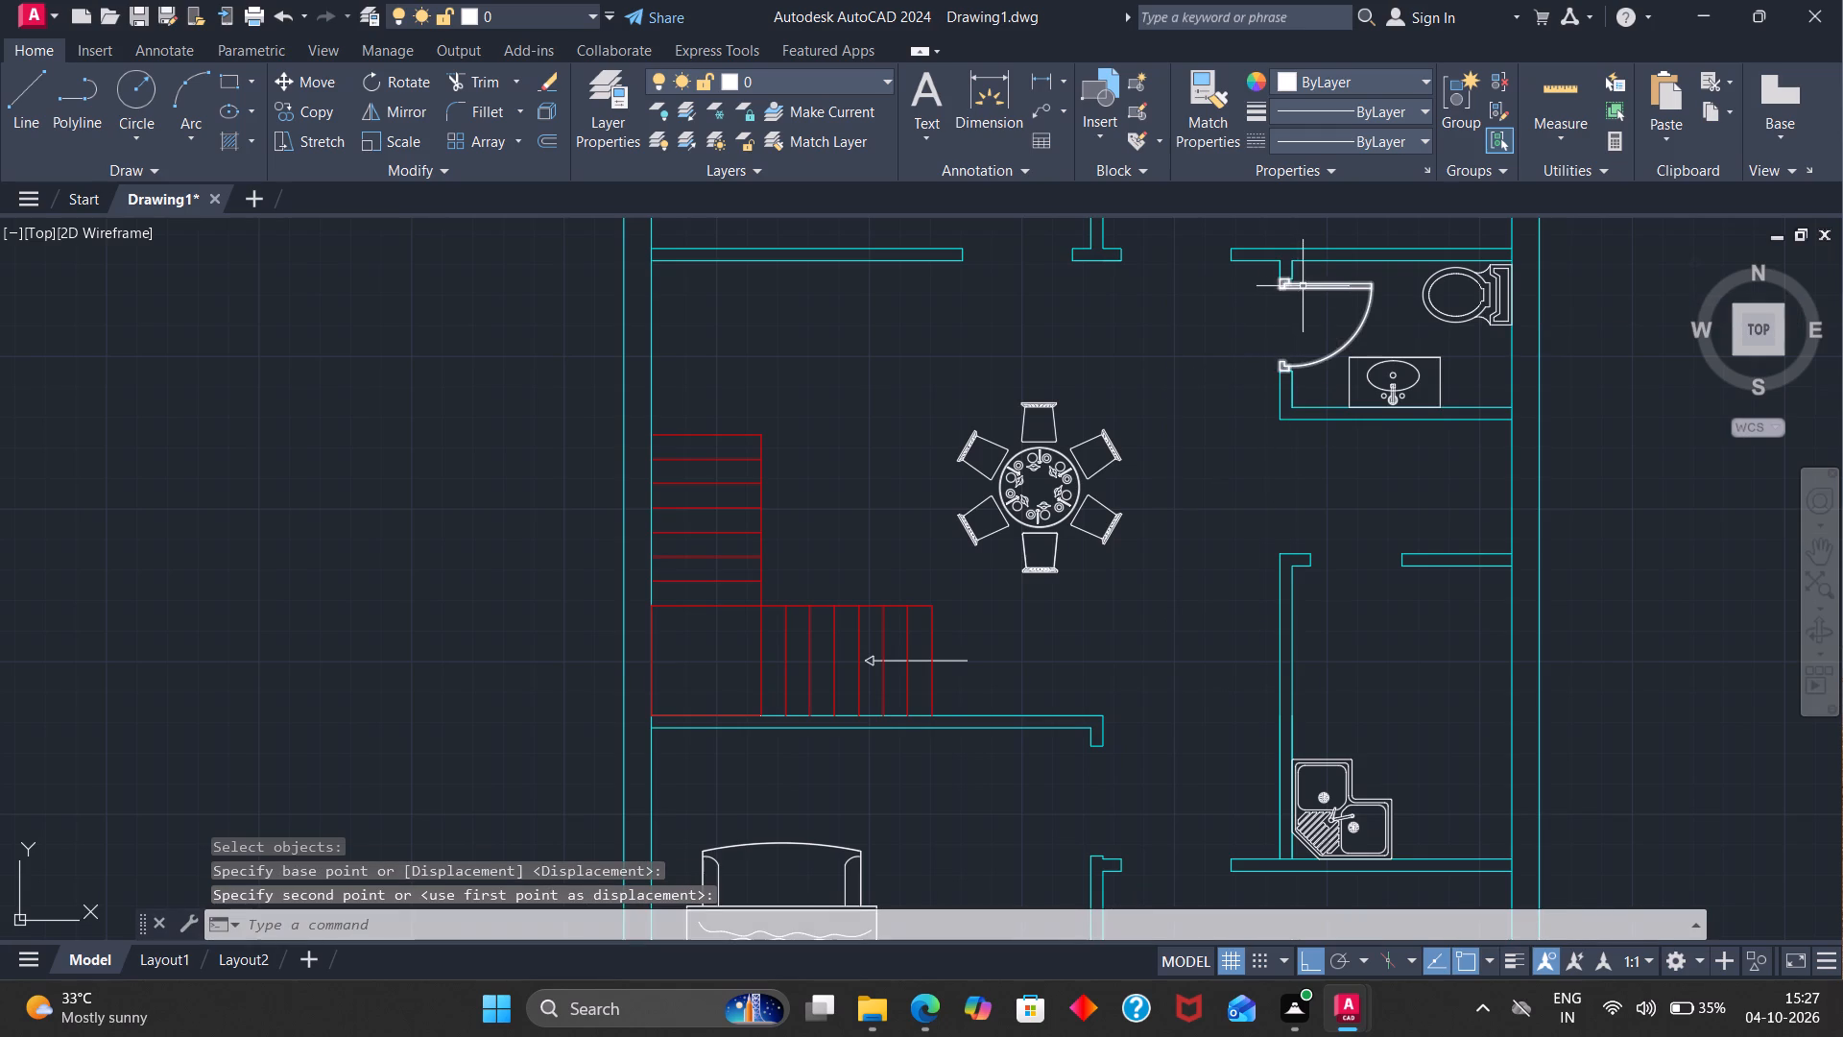
# Copy the bathroom door straight down to just above the corner of the kitchen wall.
pyautogui.click(1303, 286)
pyautogui.press('c')
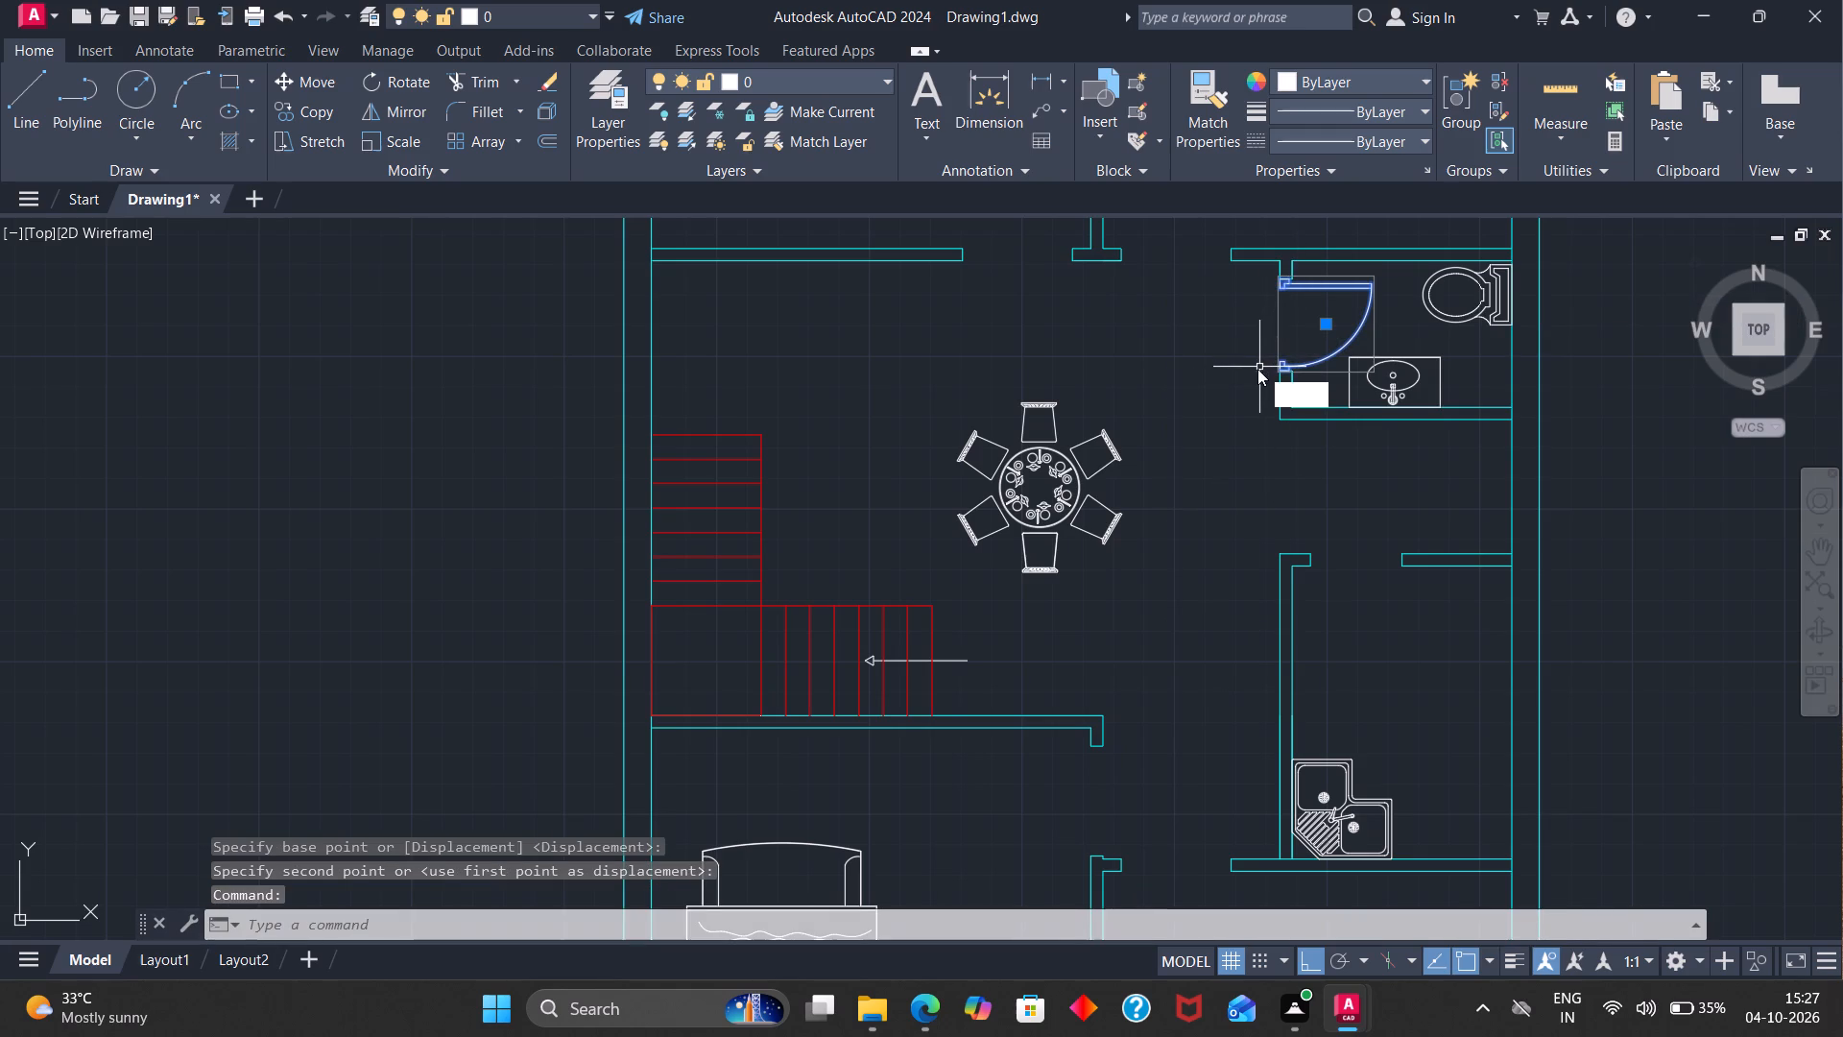
pyautogui.press('o')
pyautogui.press('Return')
pyautogui.click(1278, 365)
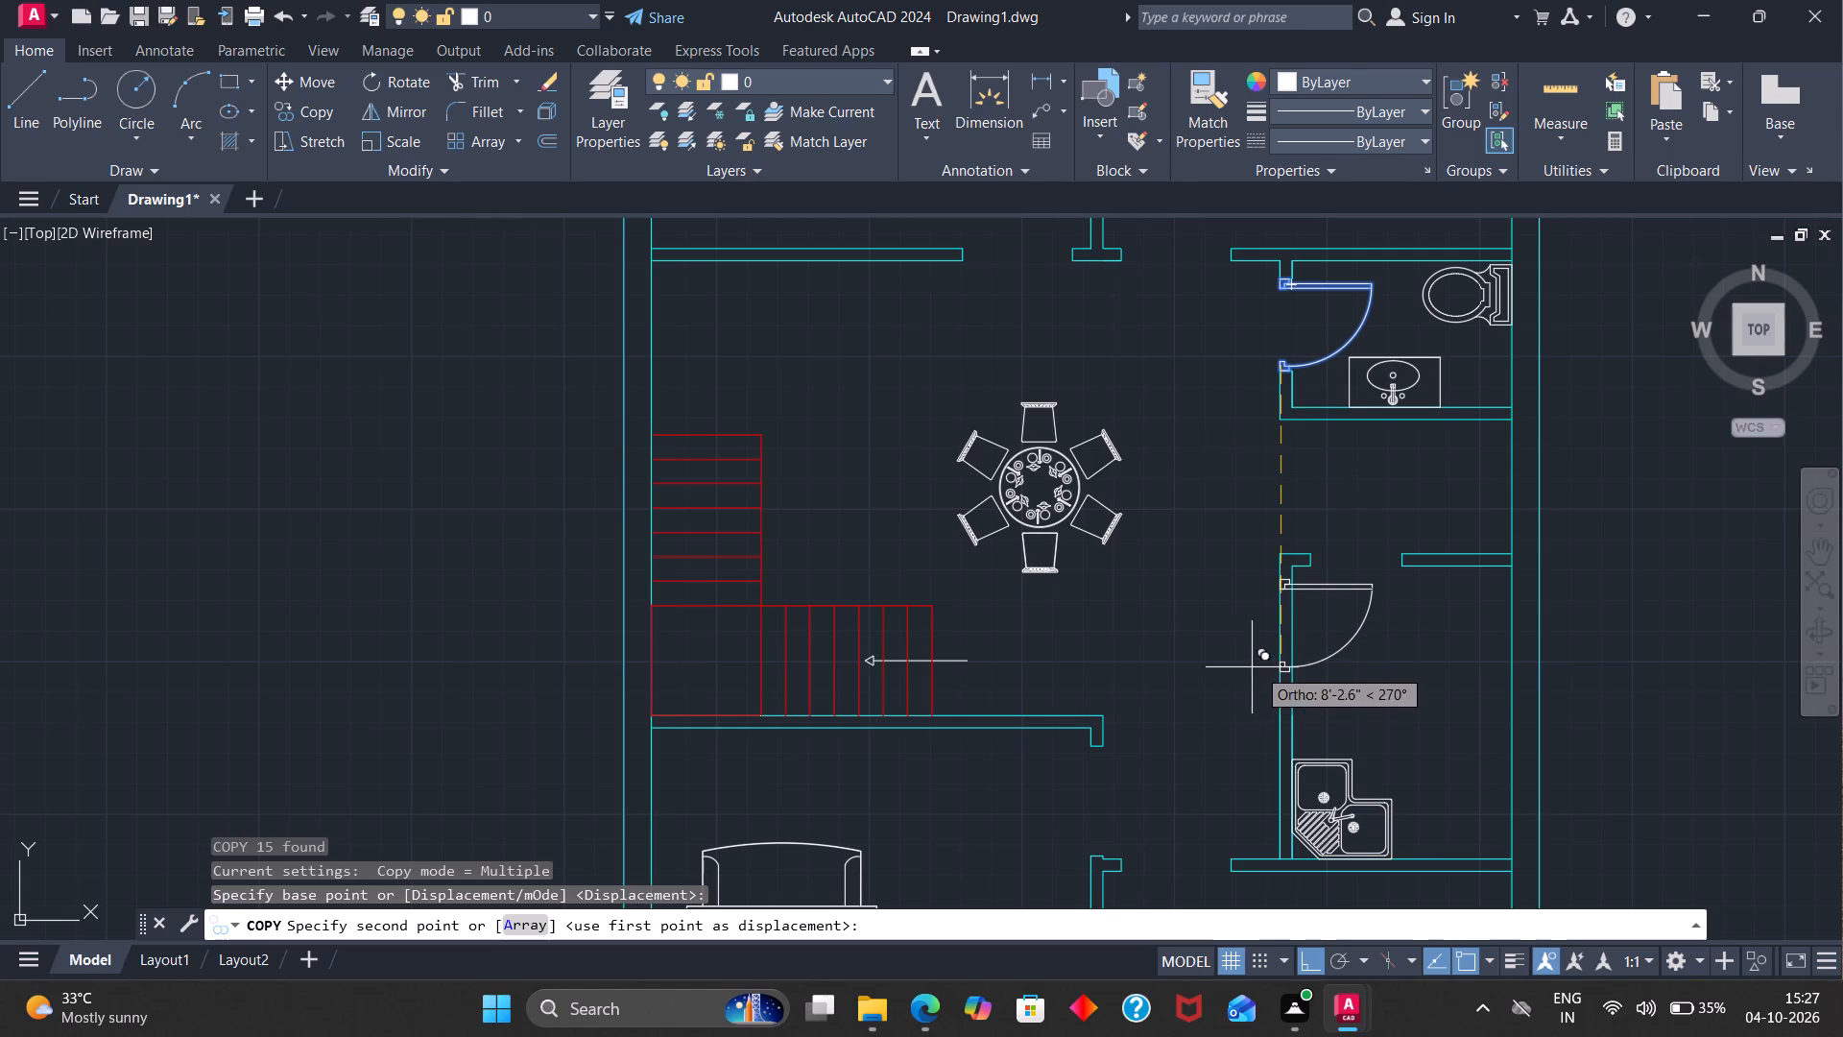
pyautogui.click(1218, 551)
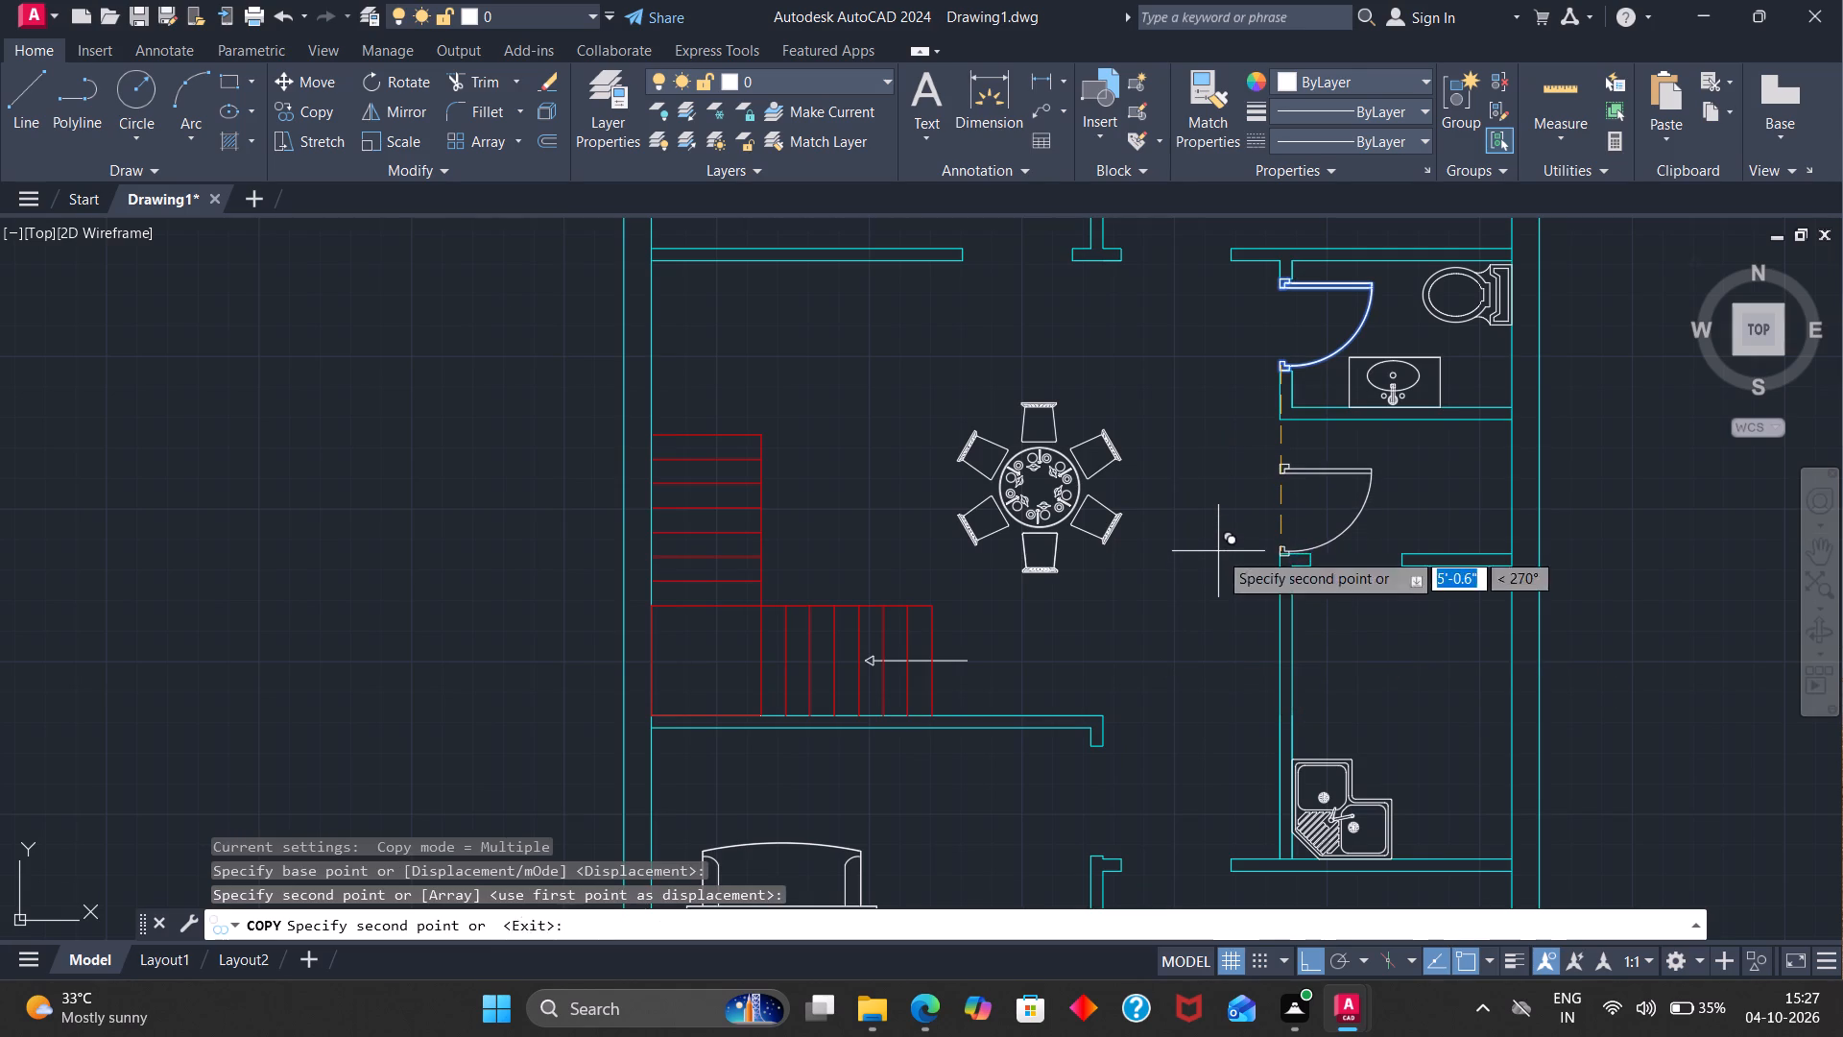
pyautogui.press('Escape')
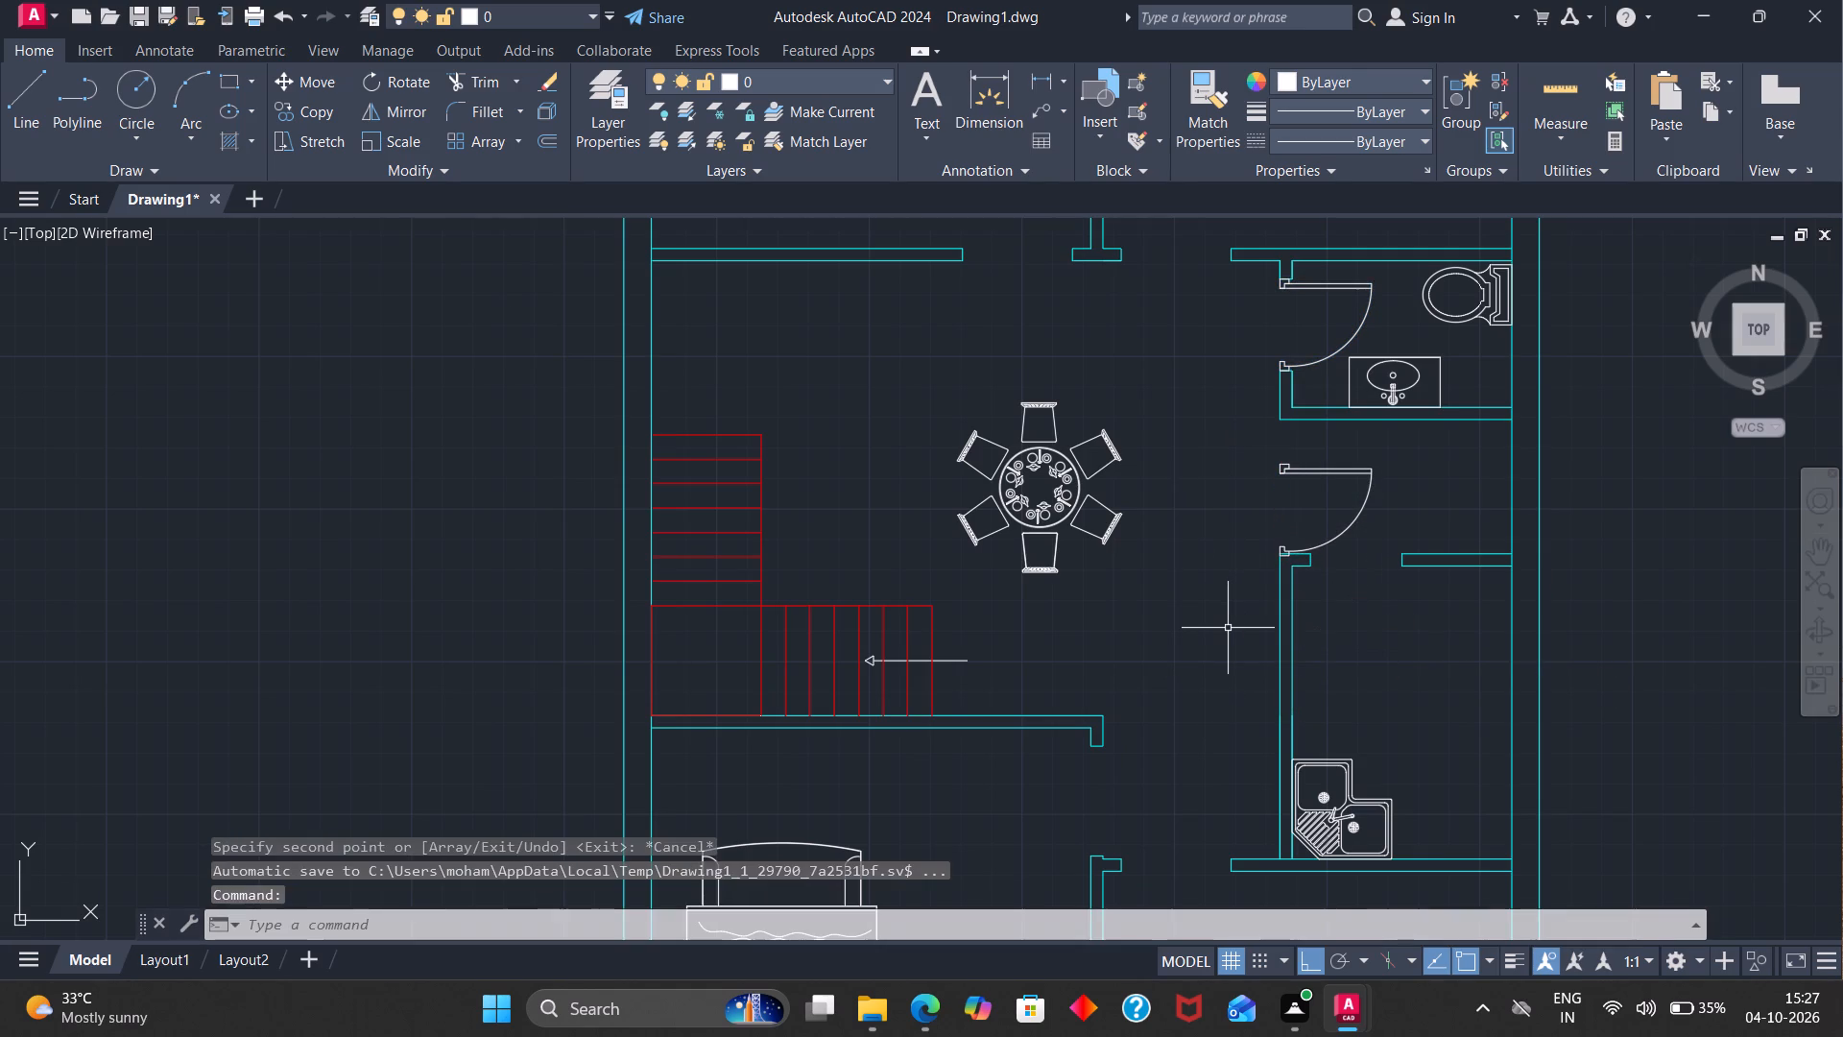
# Rotate the copied door a quarter turn clockwise about its lower jamb's outer corner so it spans horizontally.
pyautogui.write('ro')
pyautogui.press('Return')
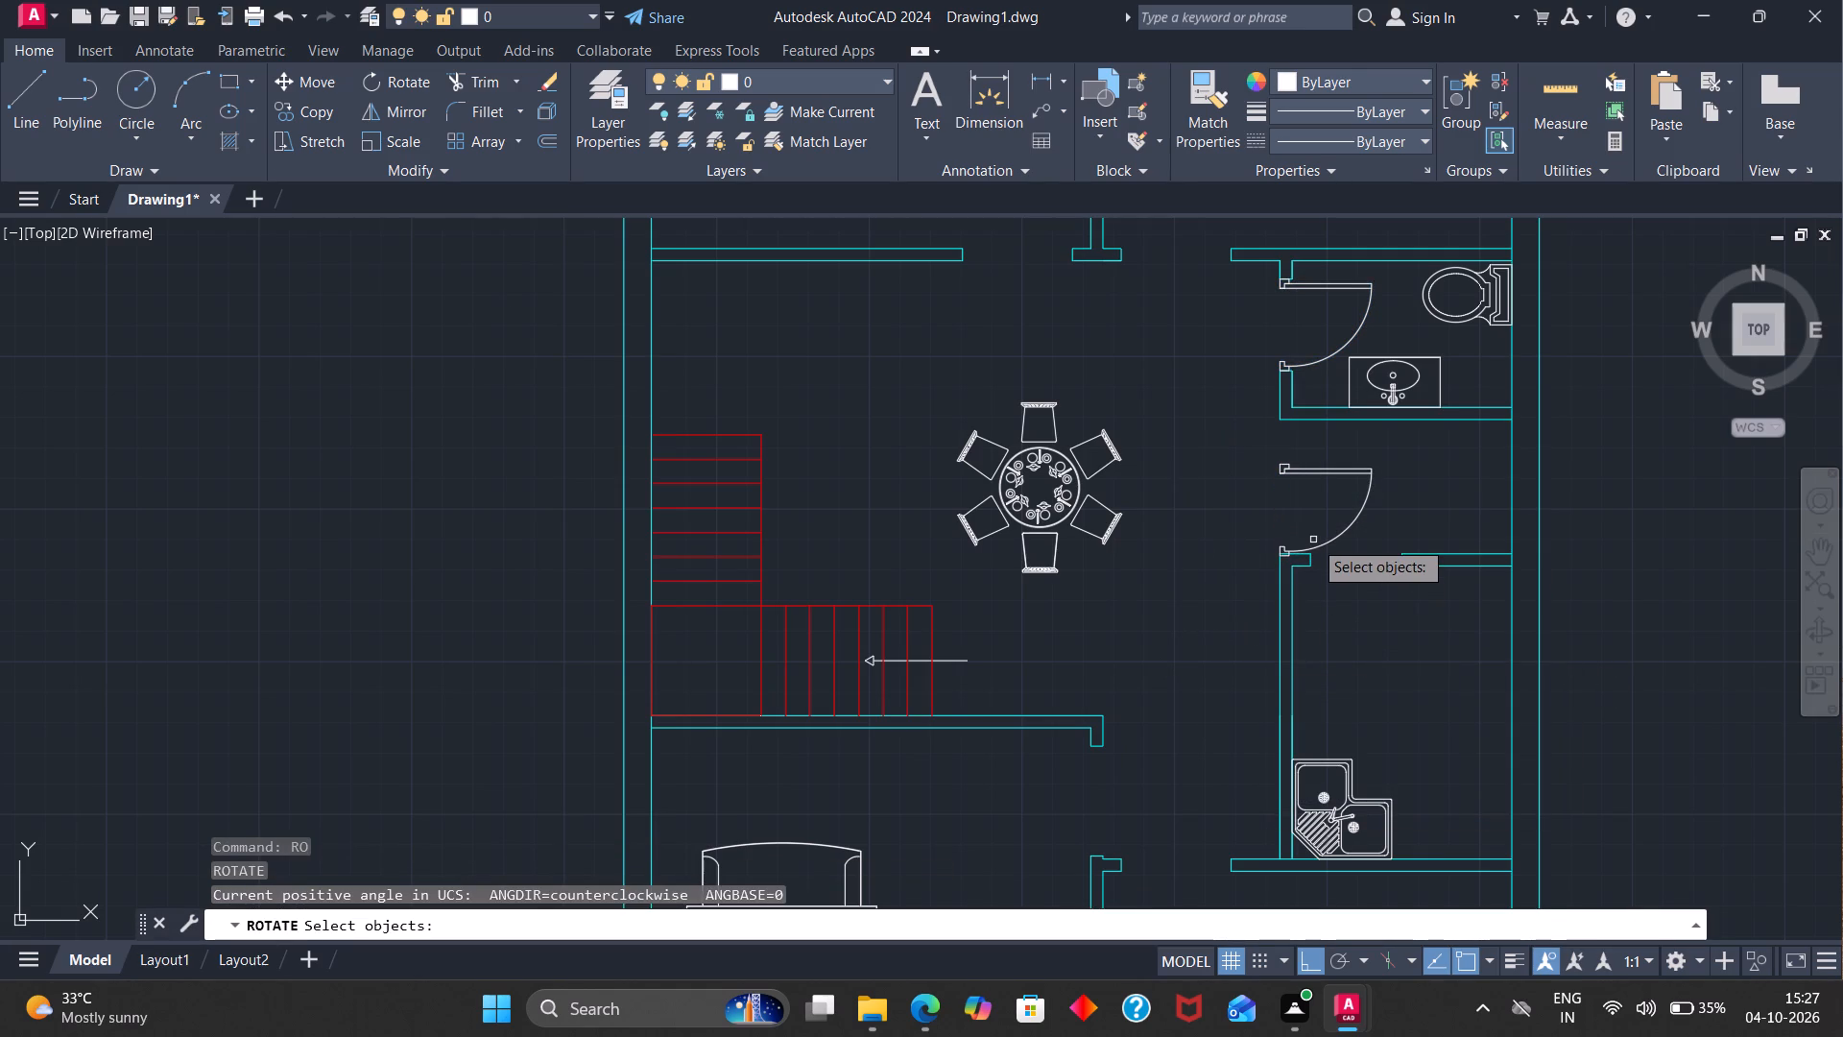
pyautogui.click(1314, 546)
pyautogui.press('Return')
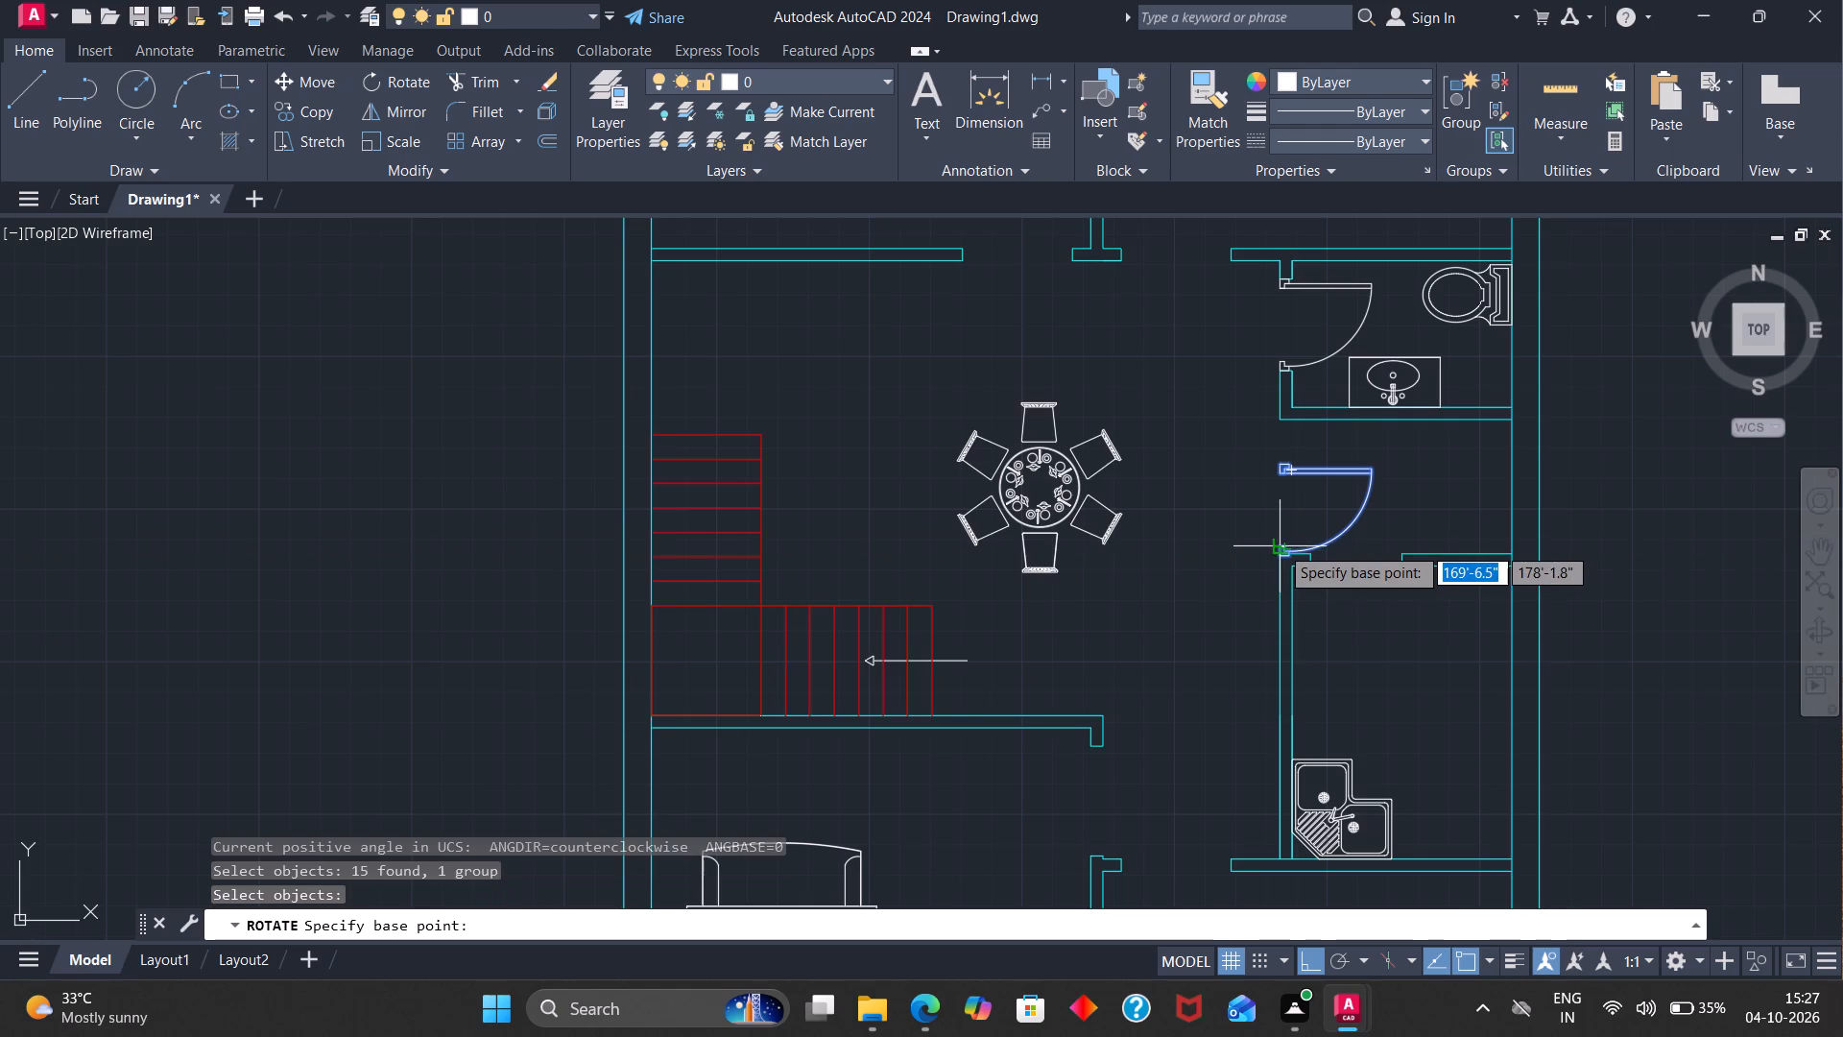
pyautogui.scroll(3, 1280, 545)
pyautogui.click(1265, 553)
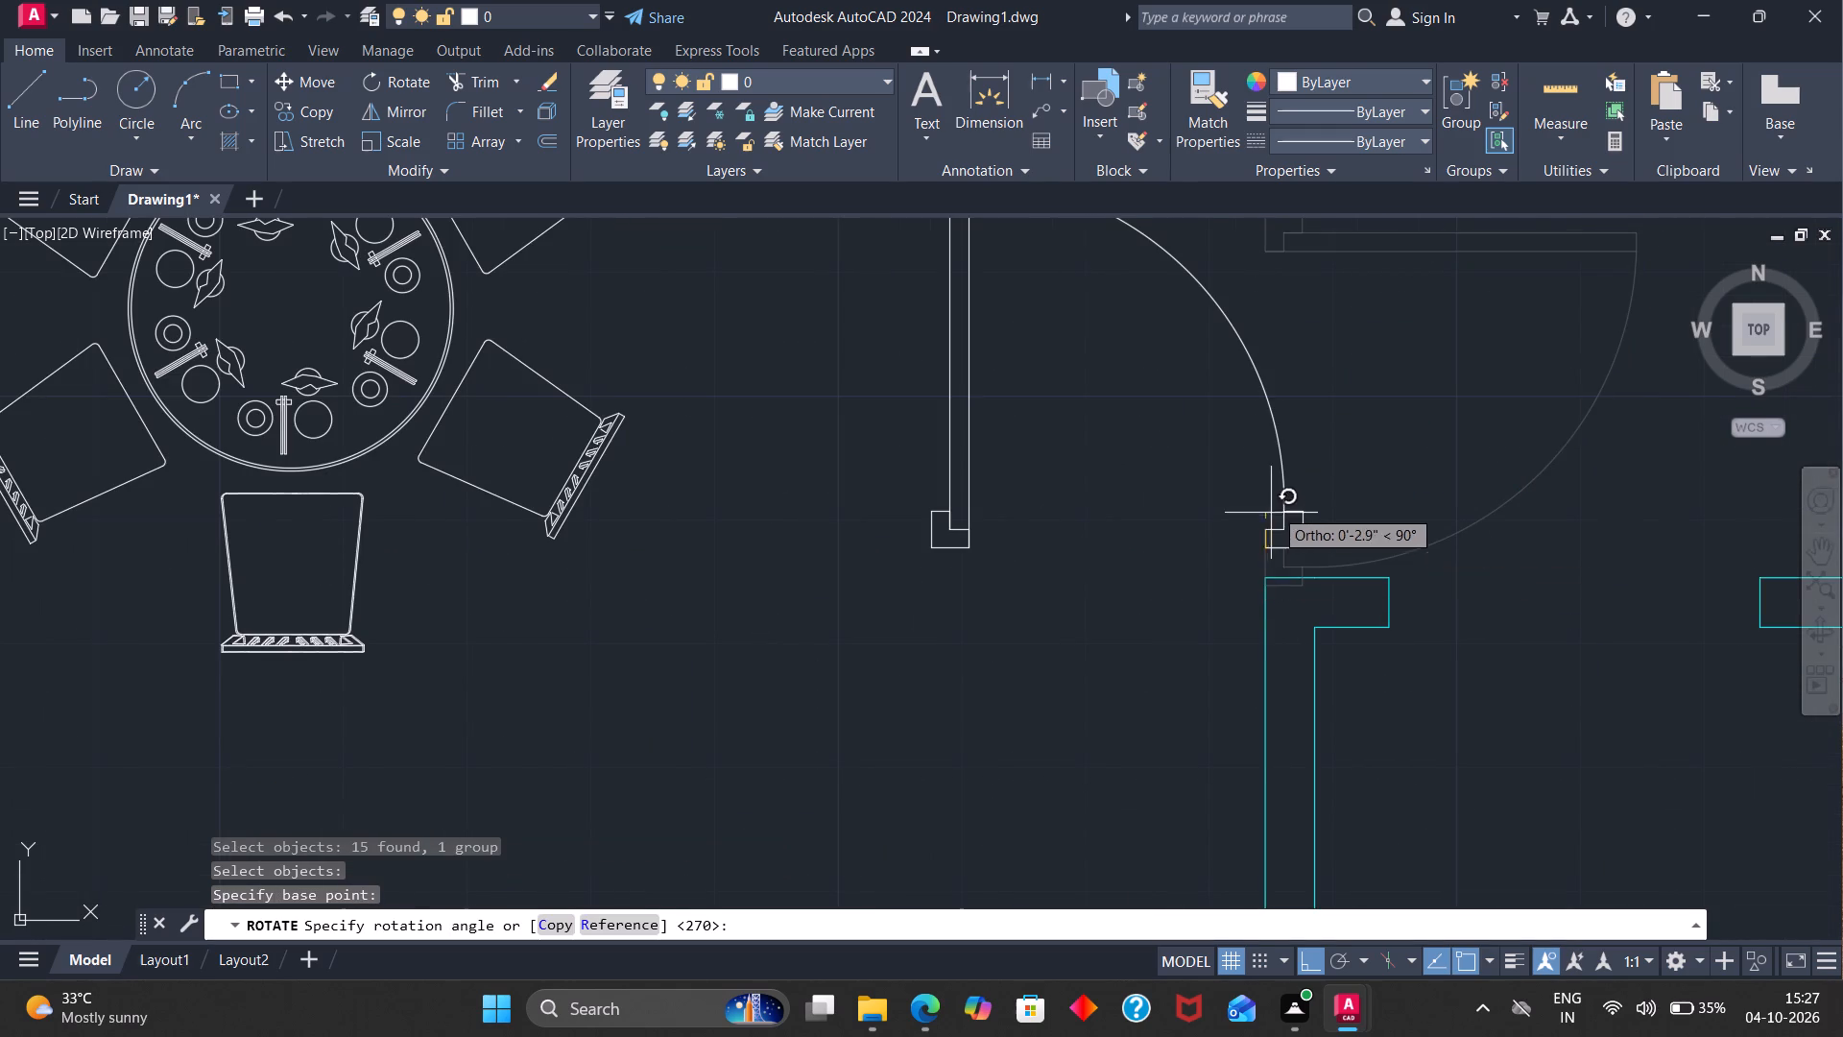
pyautogui.click(1267, 584)
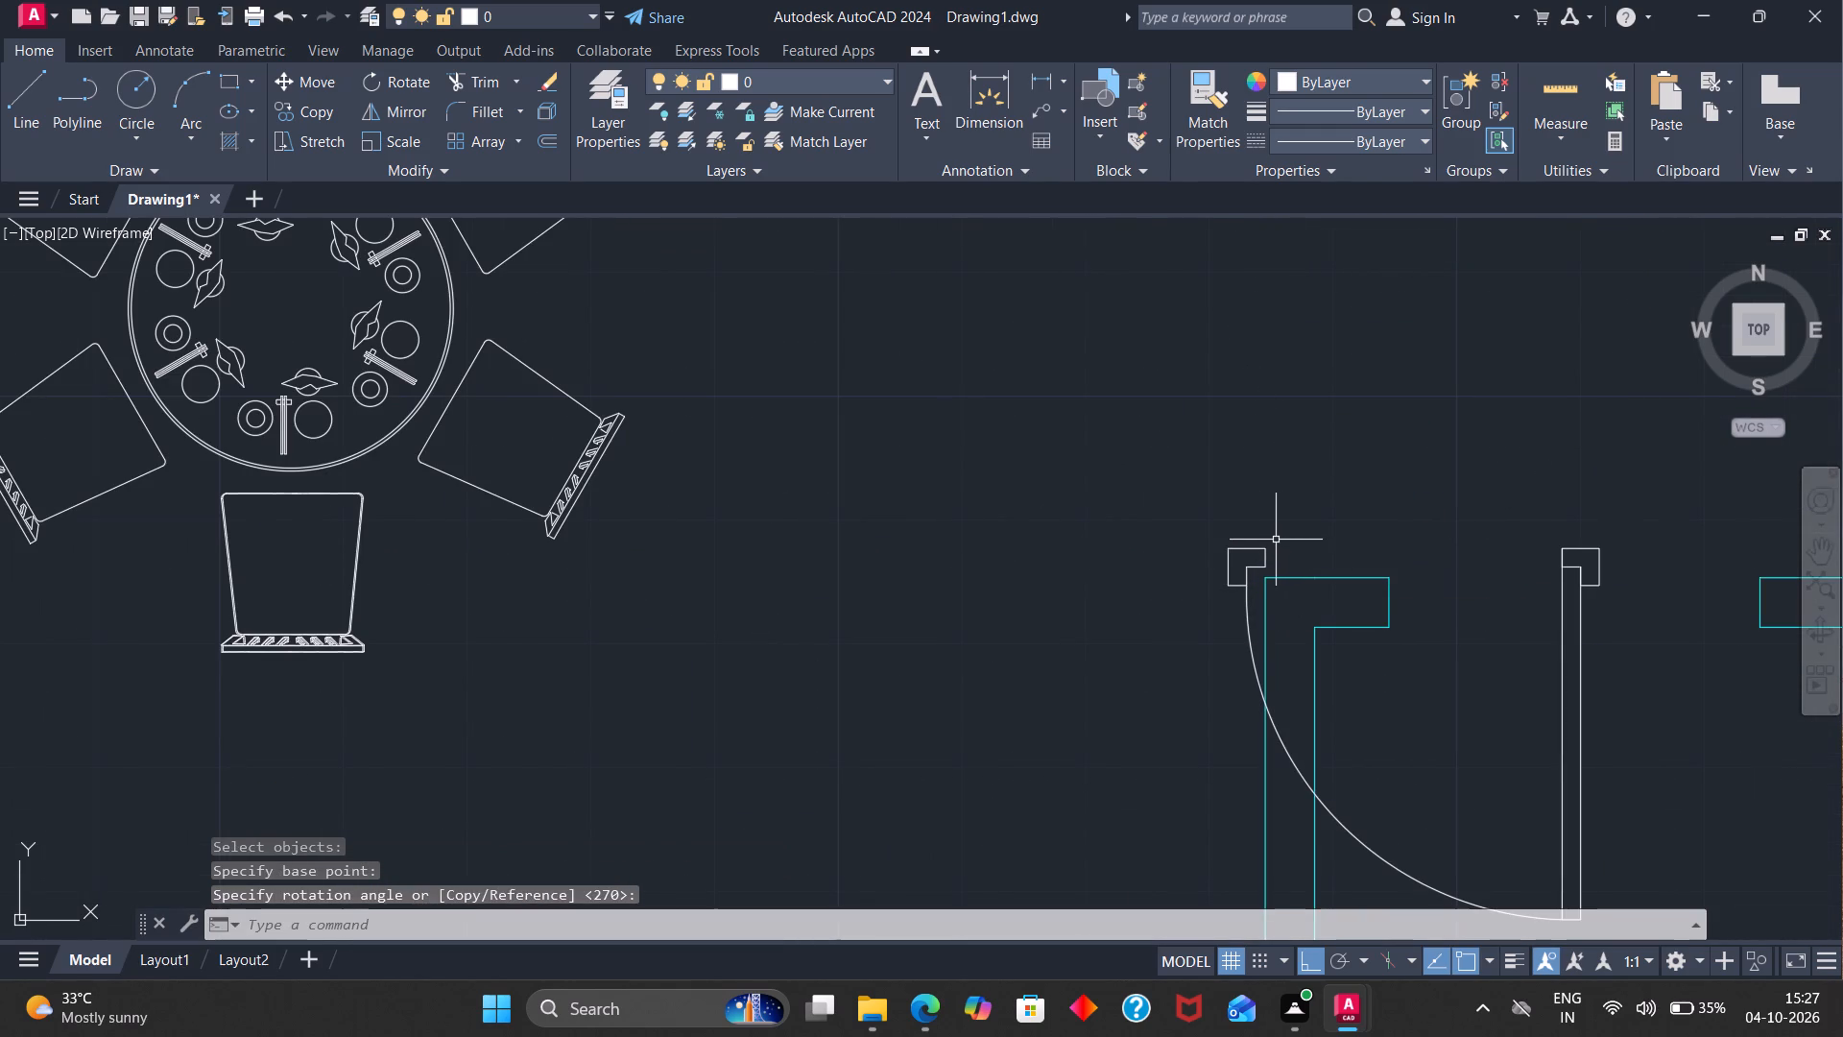
# Move the rotated door by its jamb corner to the end of the short wall stub, filling the kitchen opening.
pyautogui.press('m')
pyautogui.press('Return')
pyautogui.click(1246, 544)
pyautogui.click(1246, 550)
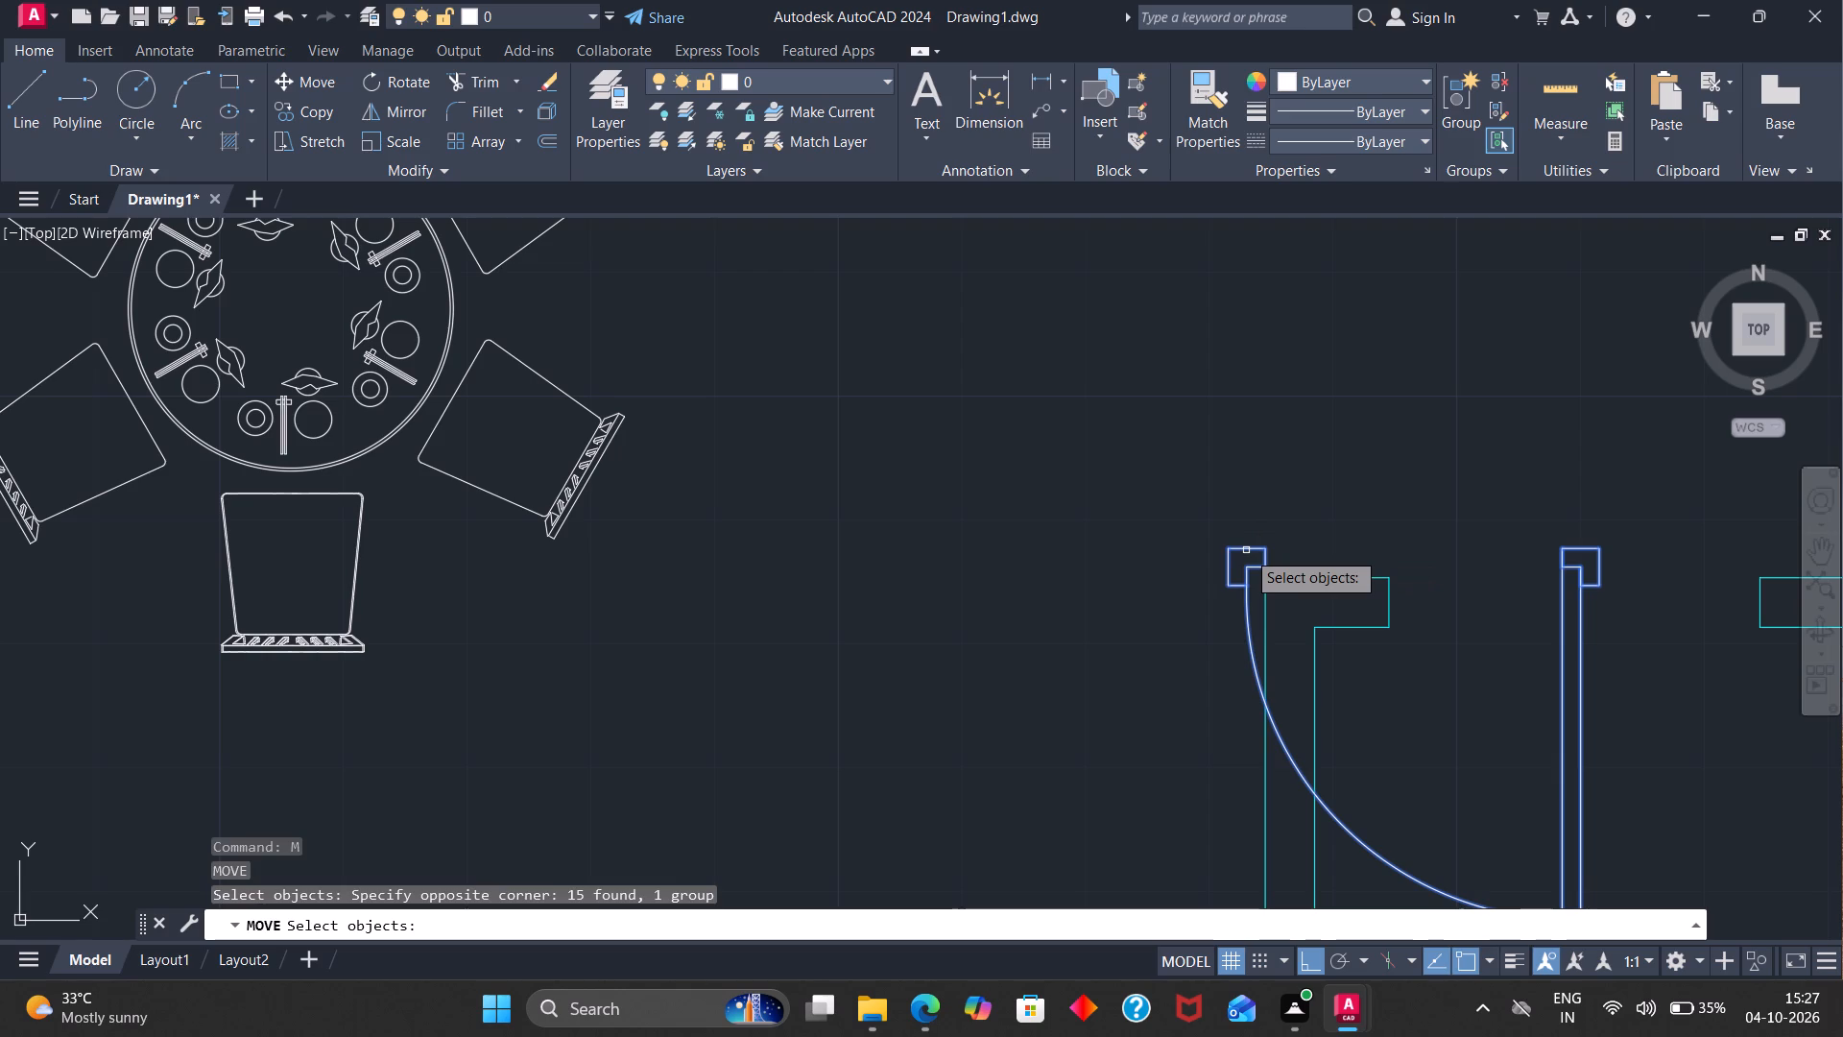
pyautogui.press('Return')
pyautogui.click(1231, 555)
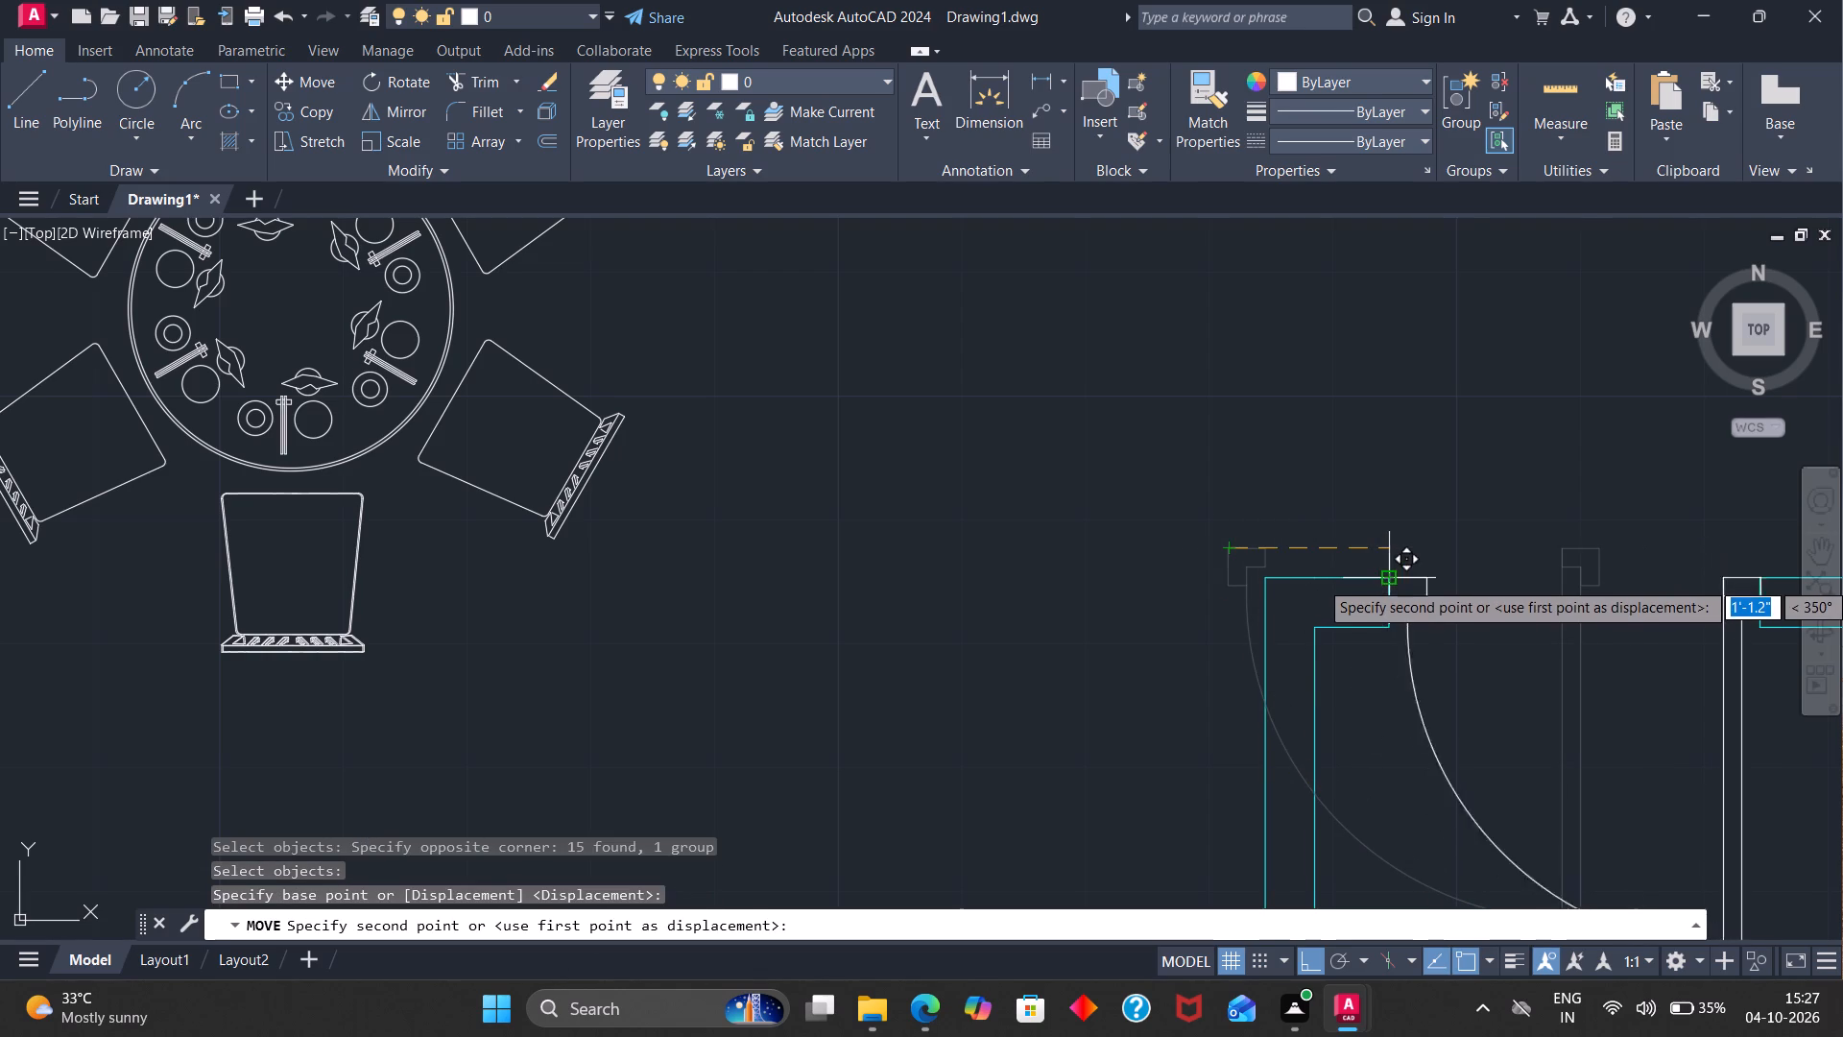
pyautogui.click(1387, 579)
# Insert the "new block3'" door drawing from the door folder at the short wall stub's corner, filling the upper-right bedroom opening.
pyautogui.scroll(-3, 1327, 644)
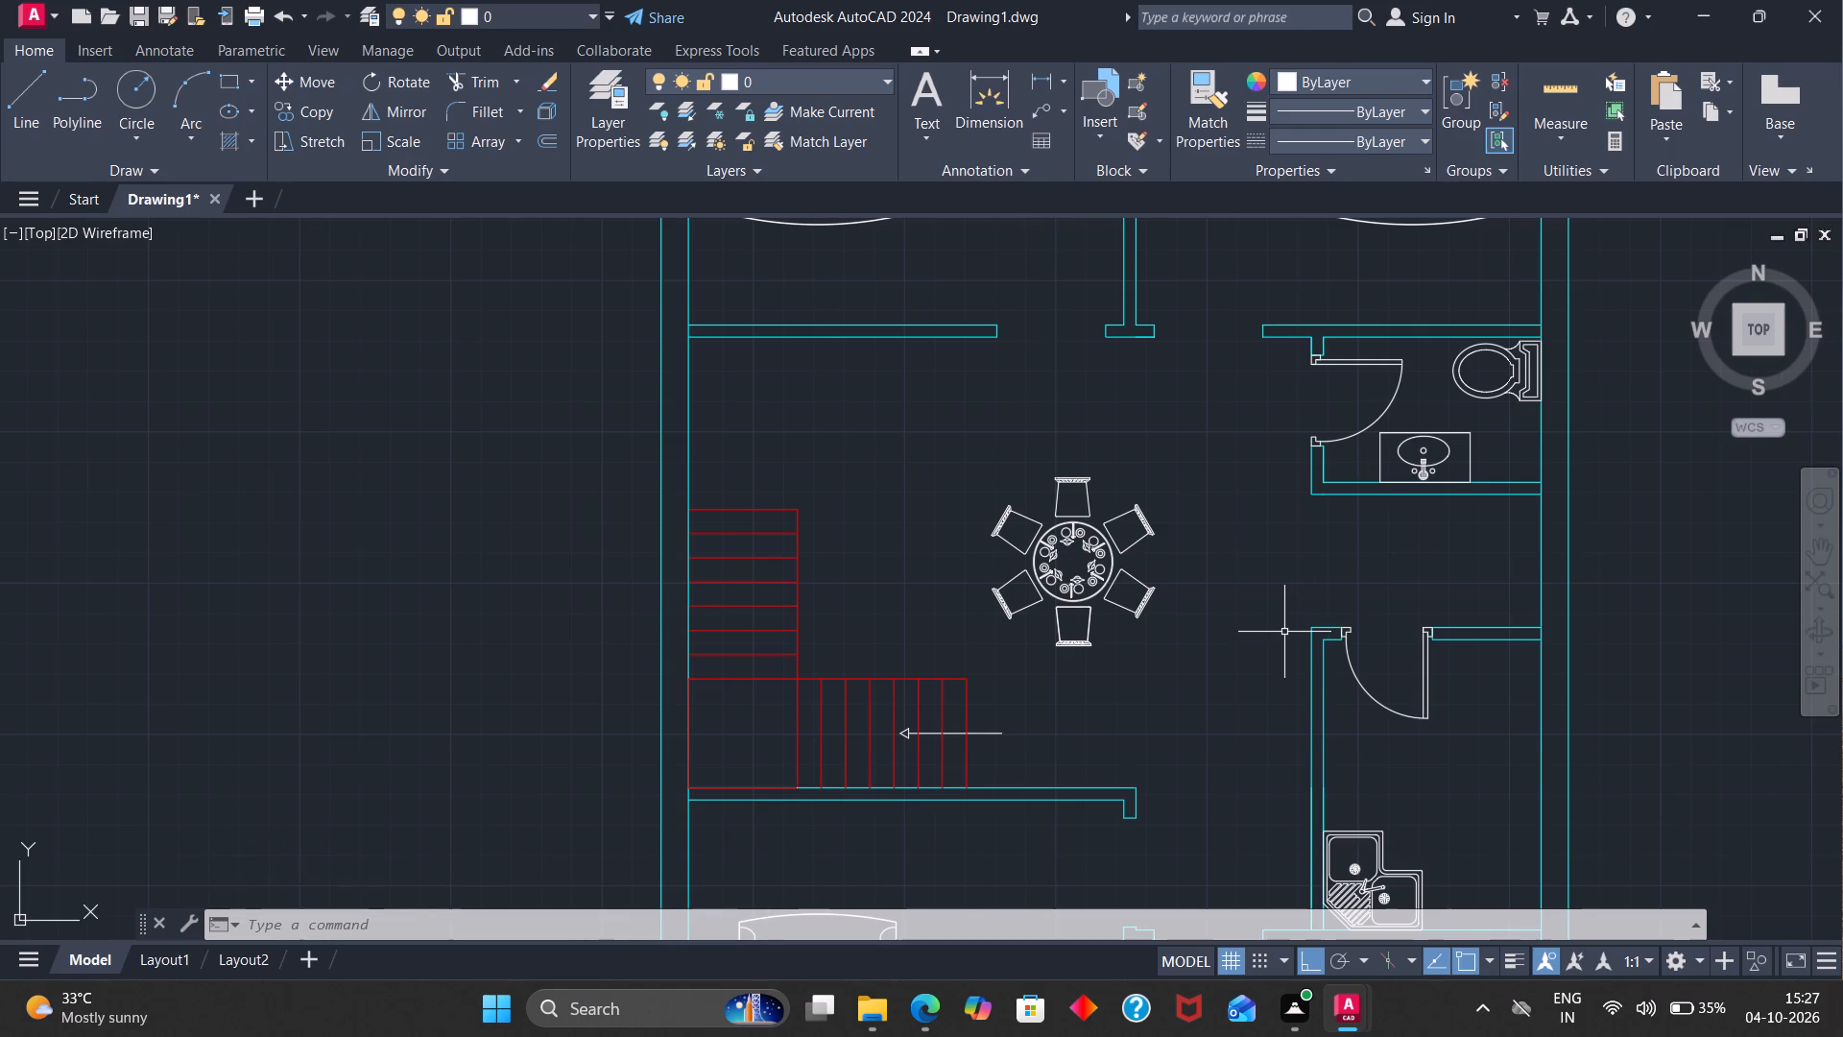
pyautogui.scroll(-1, 1284, 632)
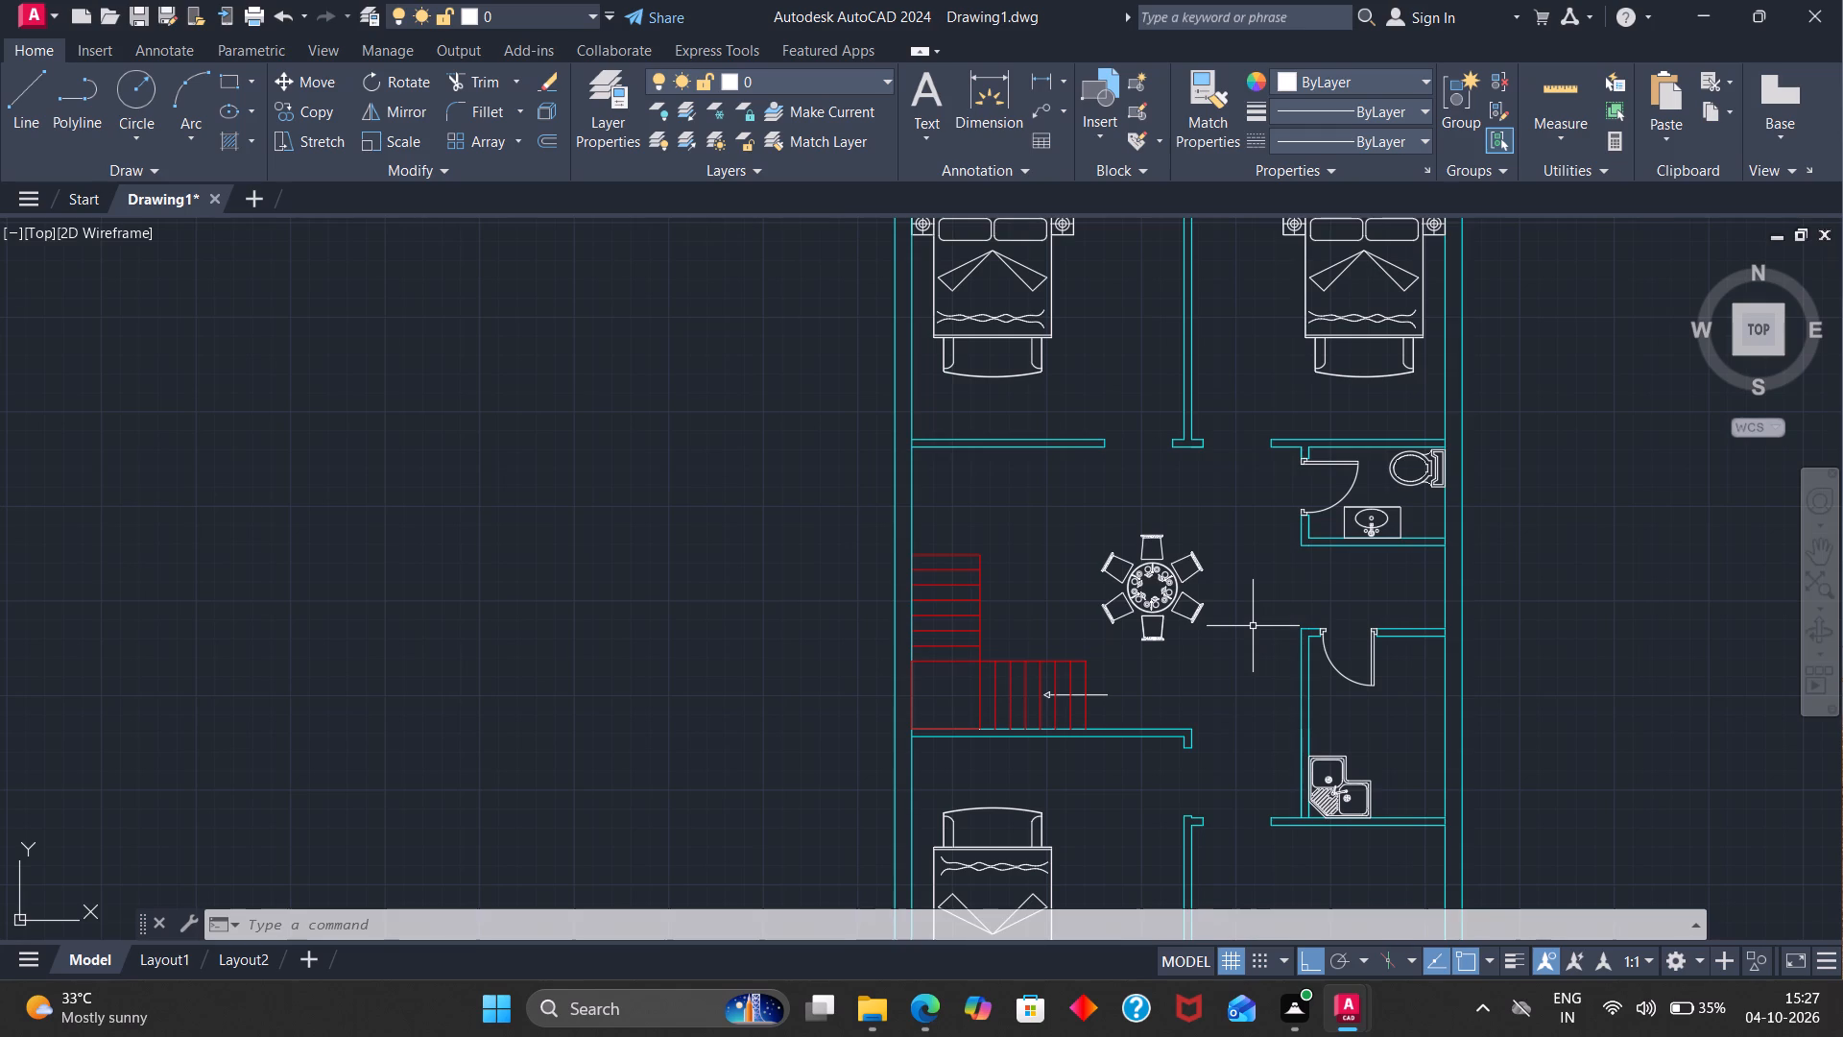
pyautogui.scroll(-1, 1253, 626)
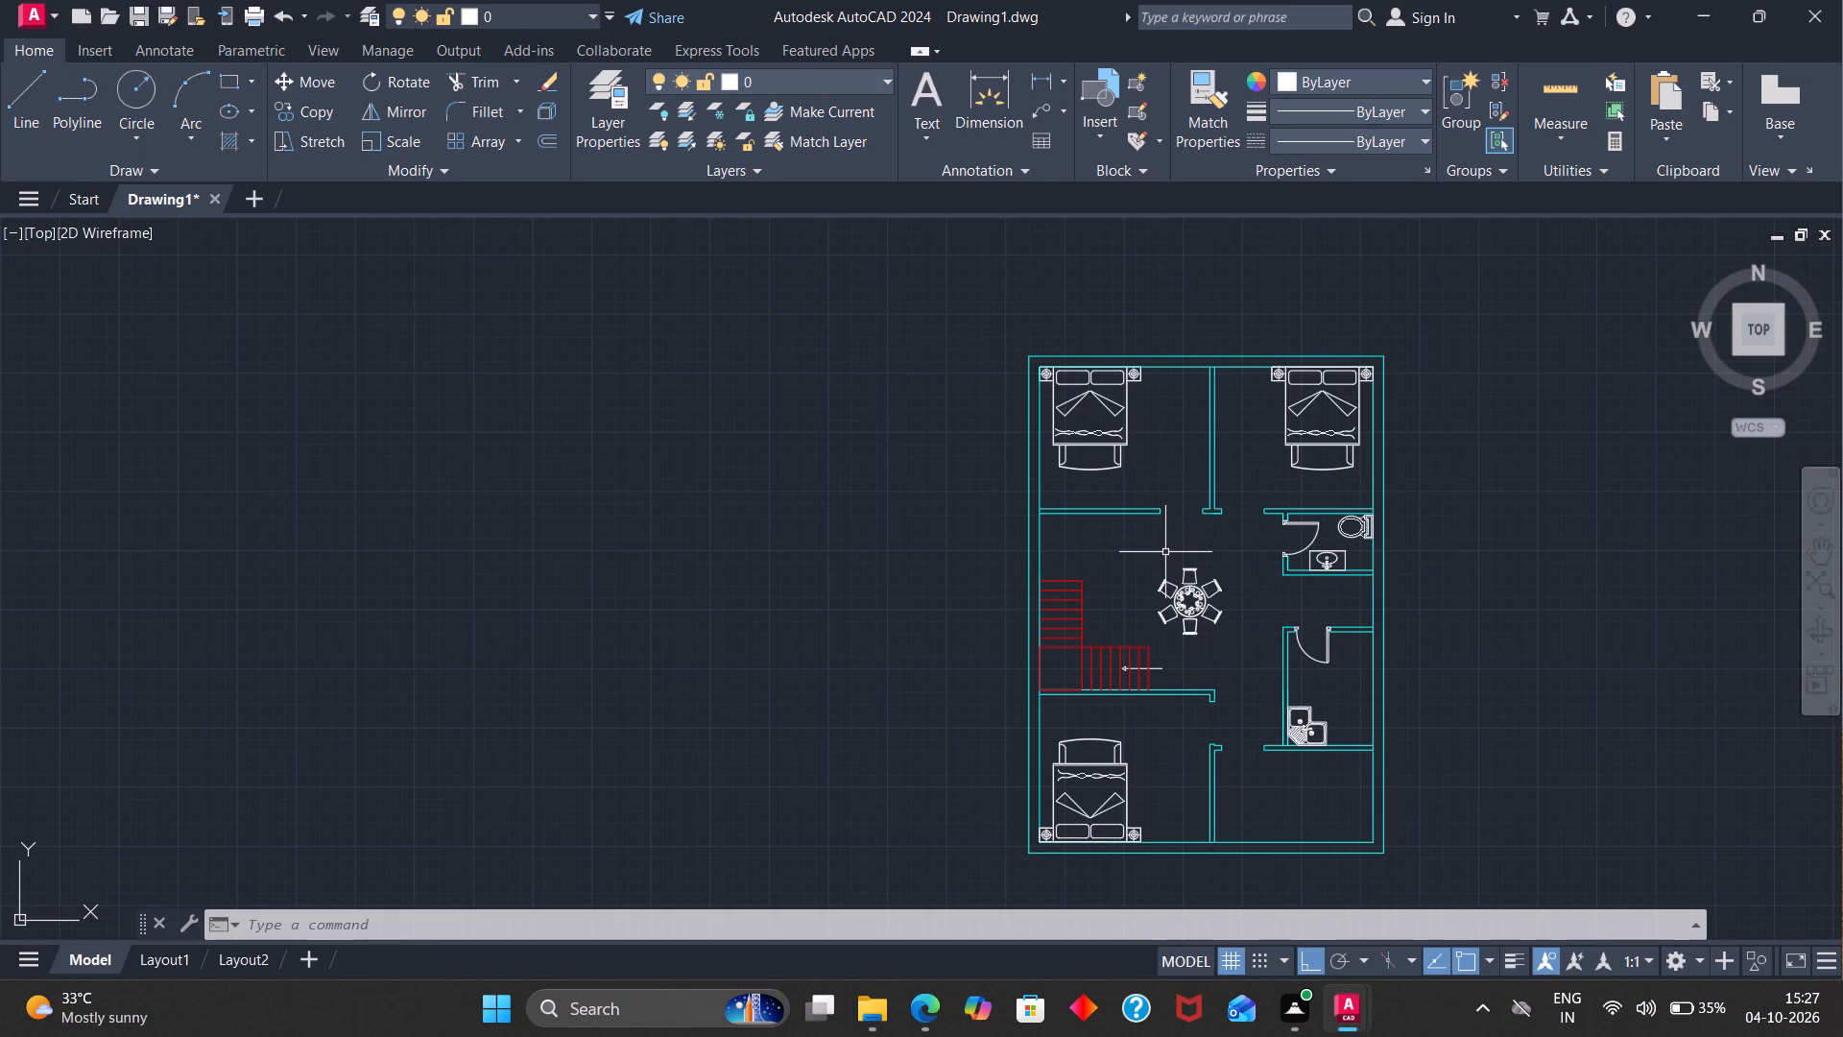
pyautogui.press('i')
pyautogui.press('Return')
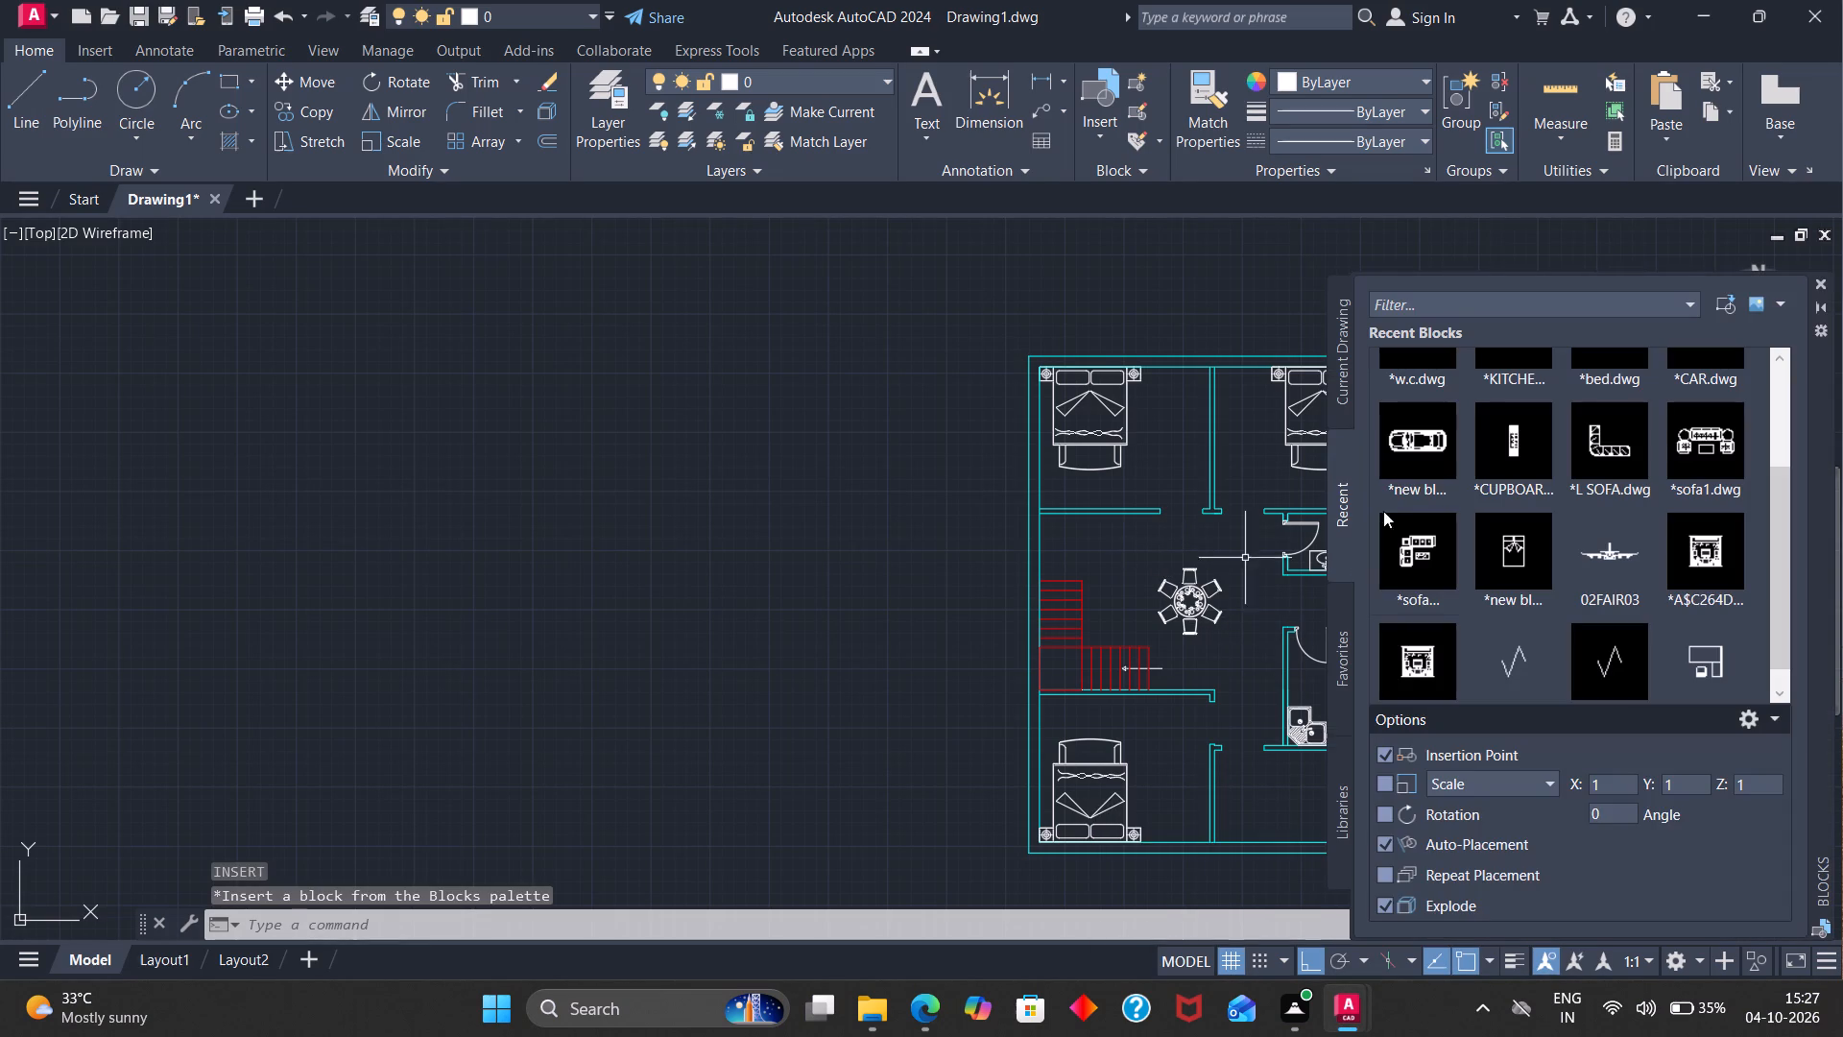
pyautogui.click(1722, 306)
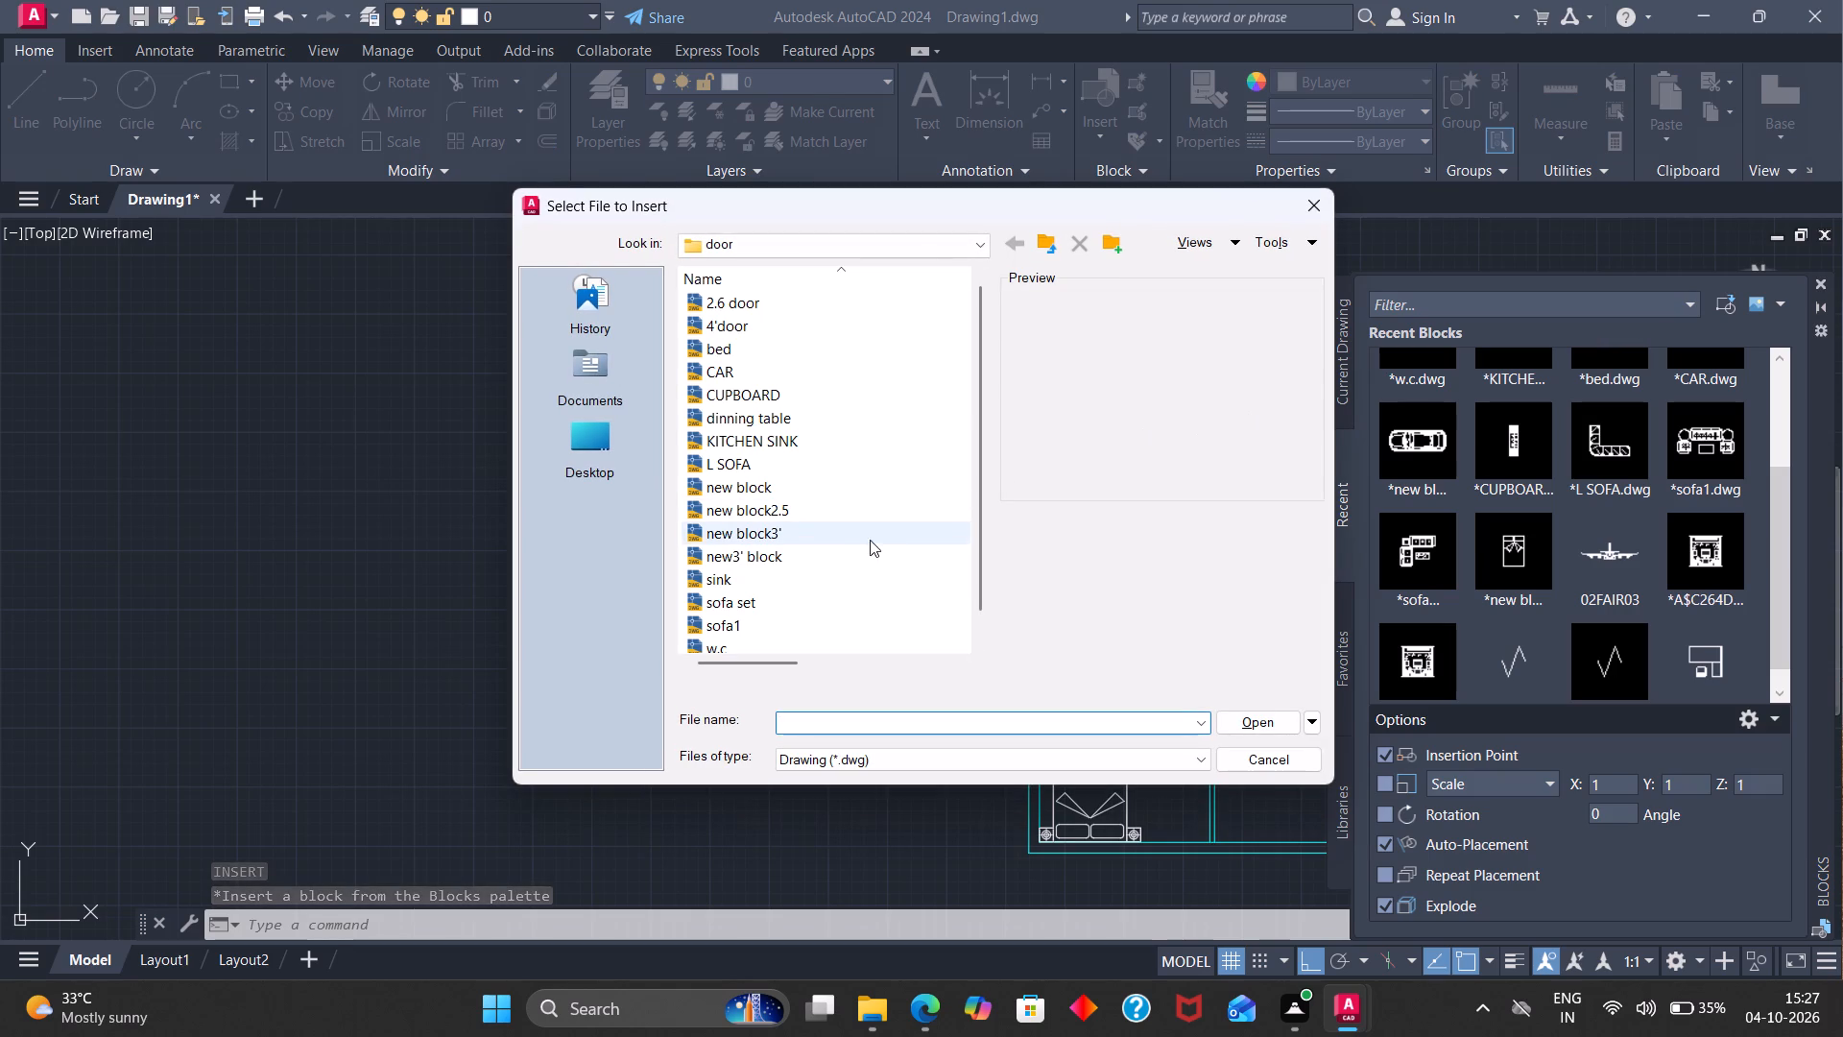
pyautogui.scroll(-3, 784, 542)
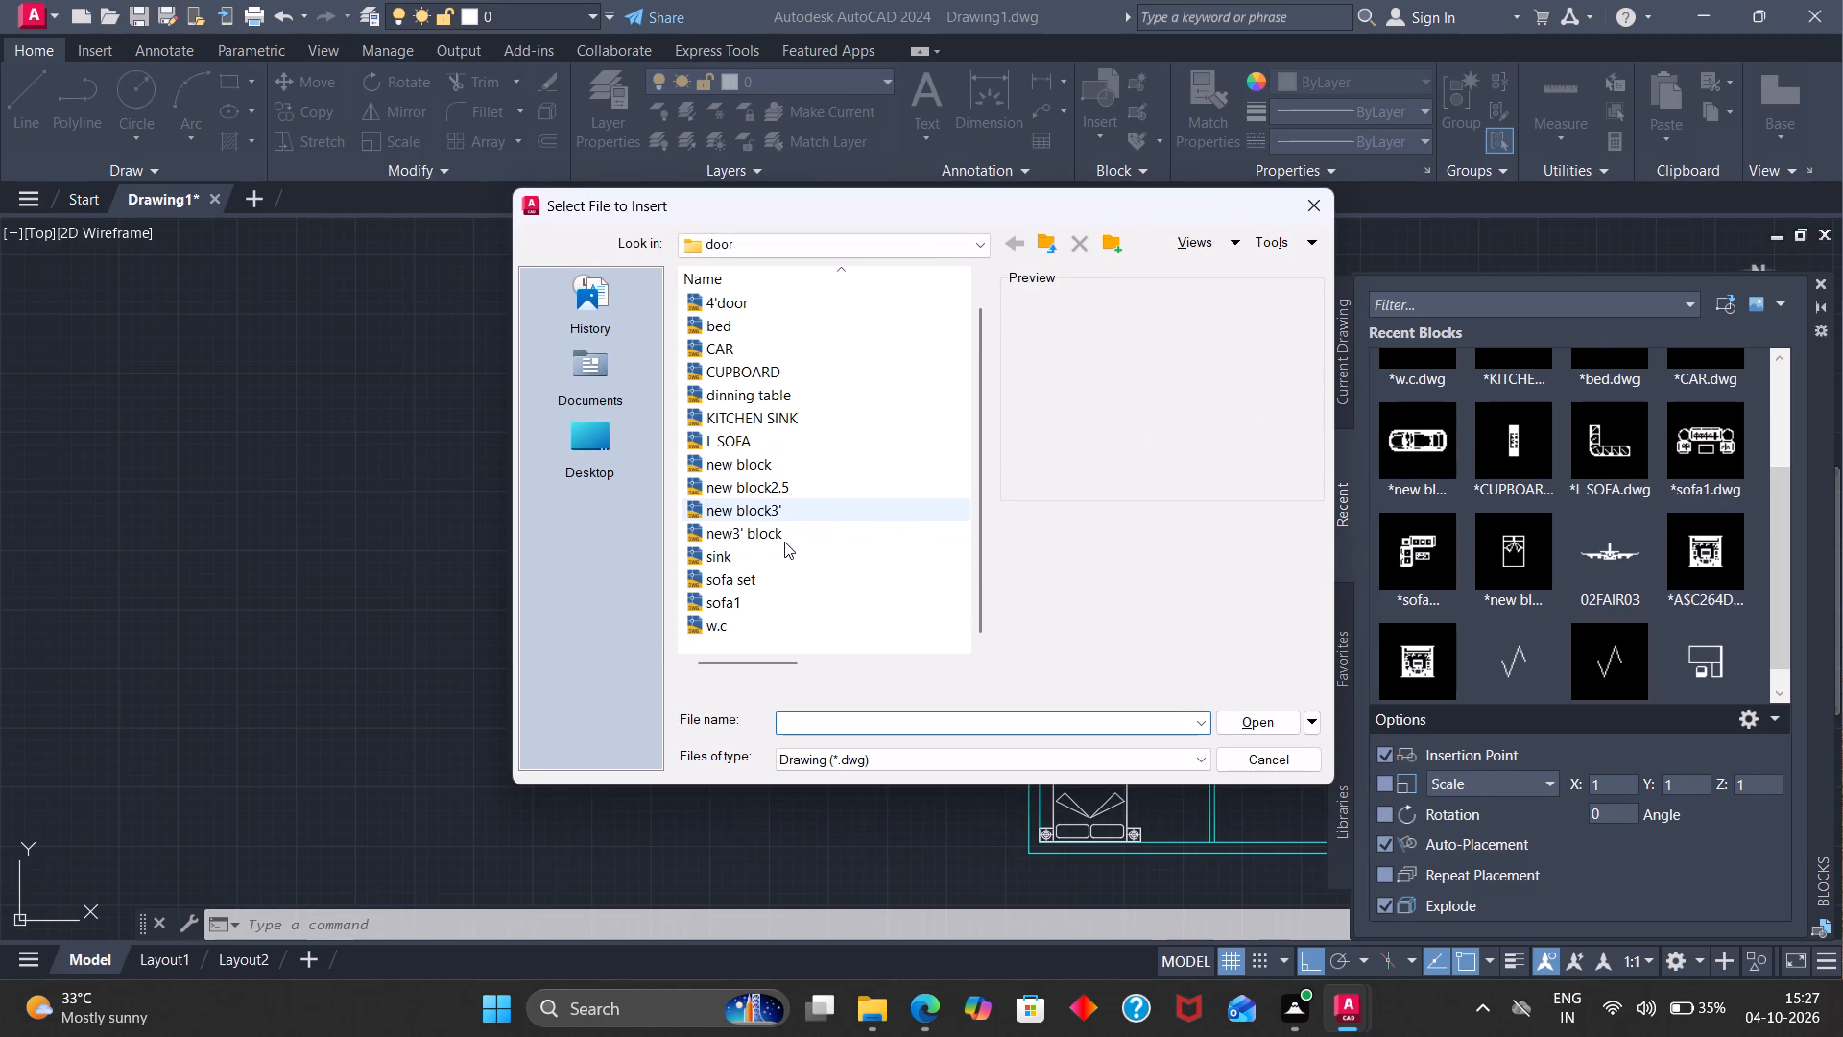
pyautogui.scroll(-4, 784, 542)
pyautogui.scroll(7, 766, 546)
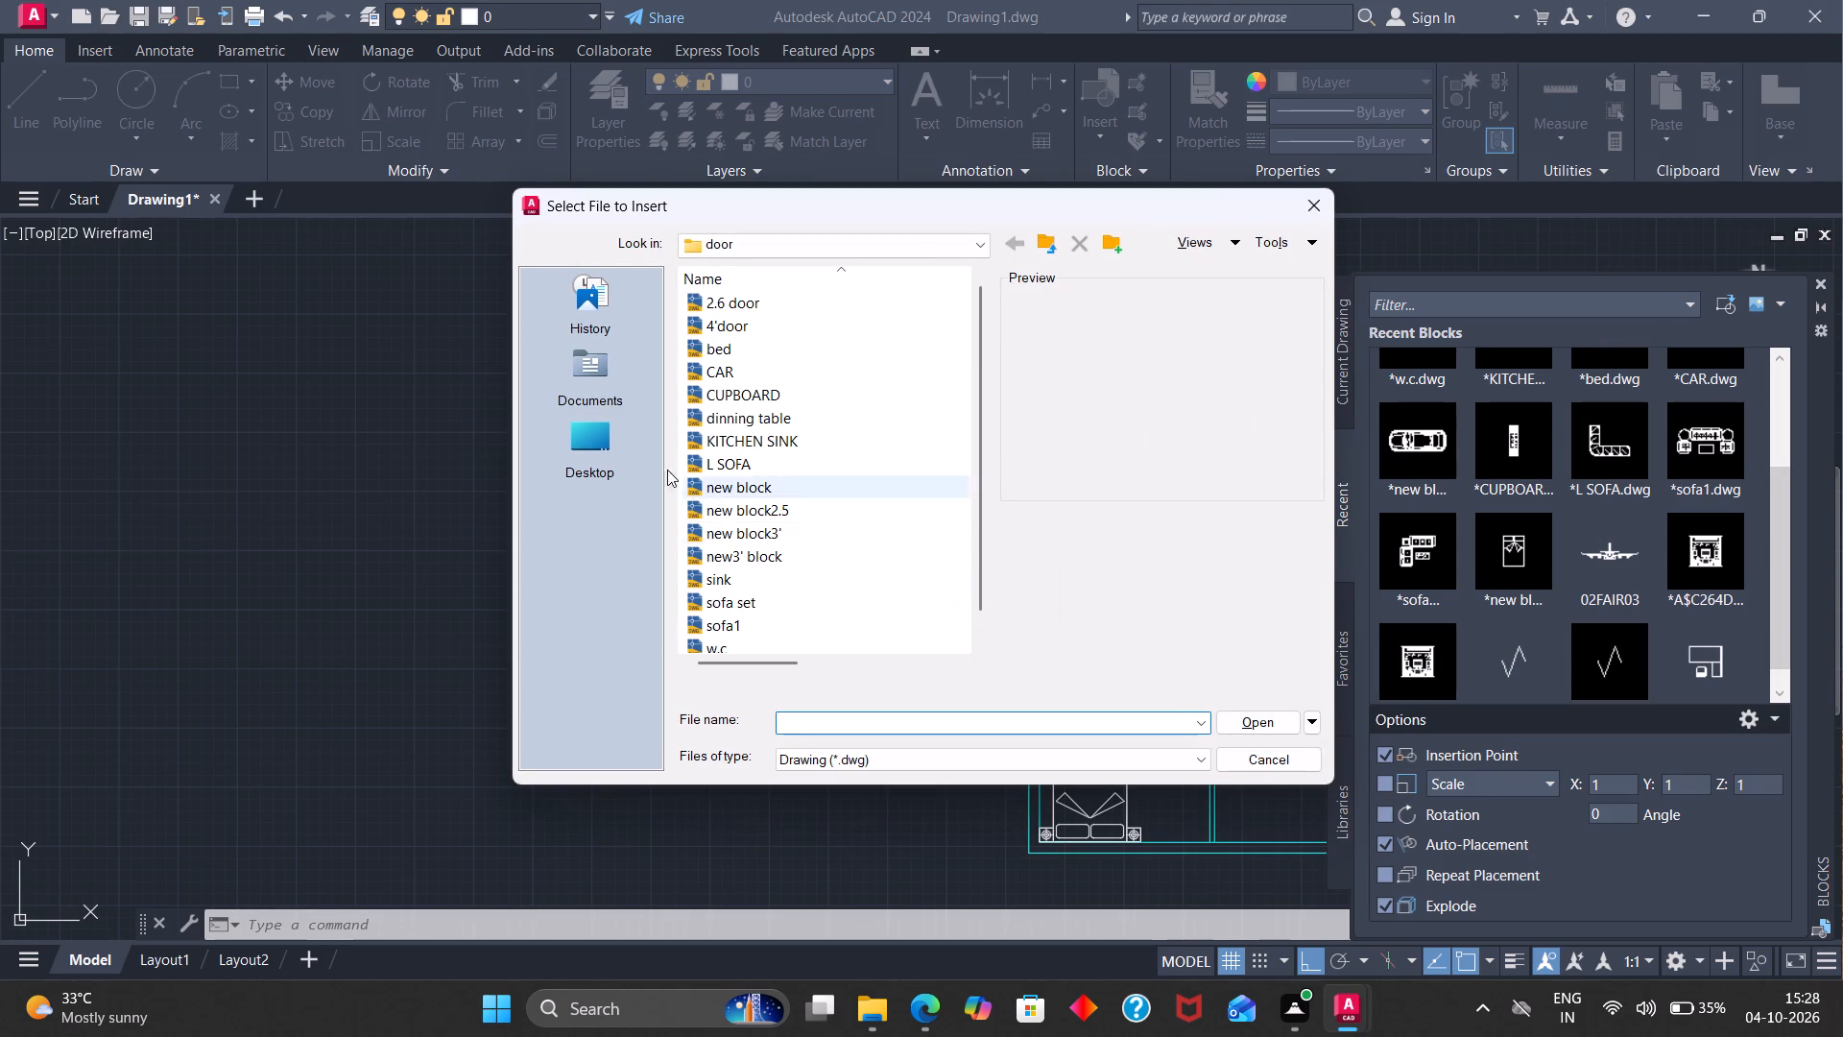
pyautogui.click(578, 464)
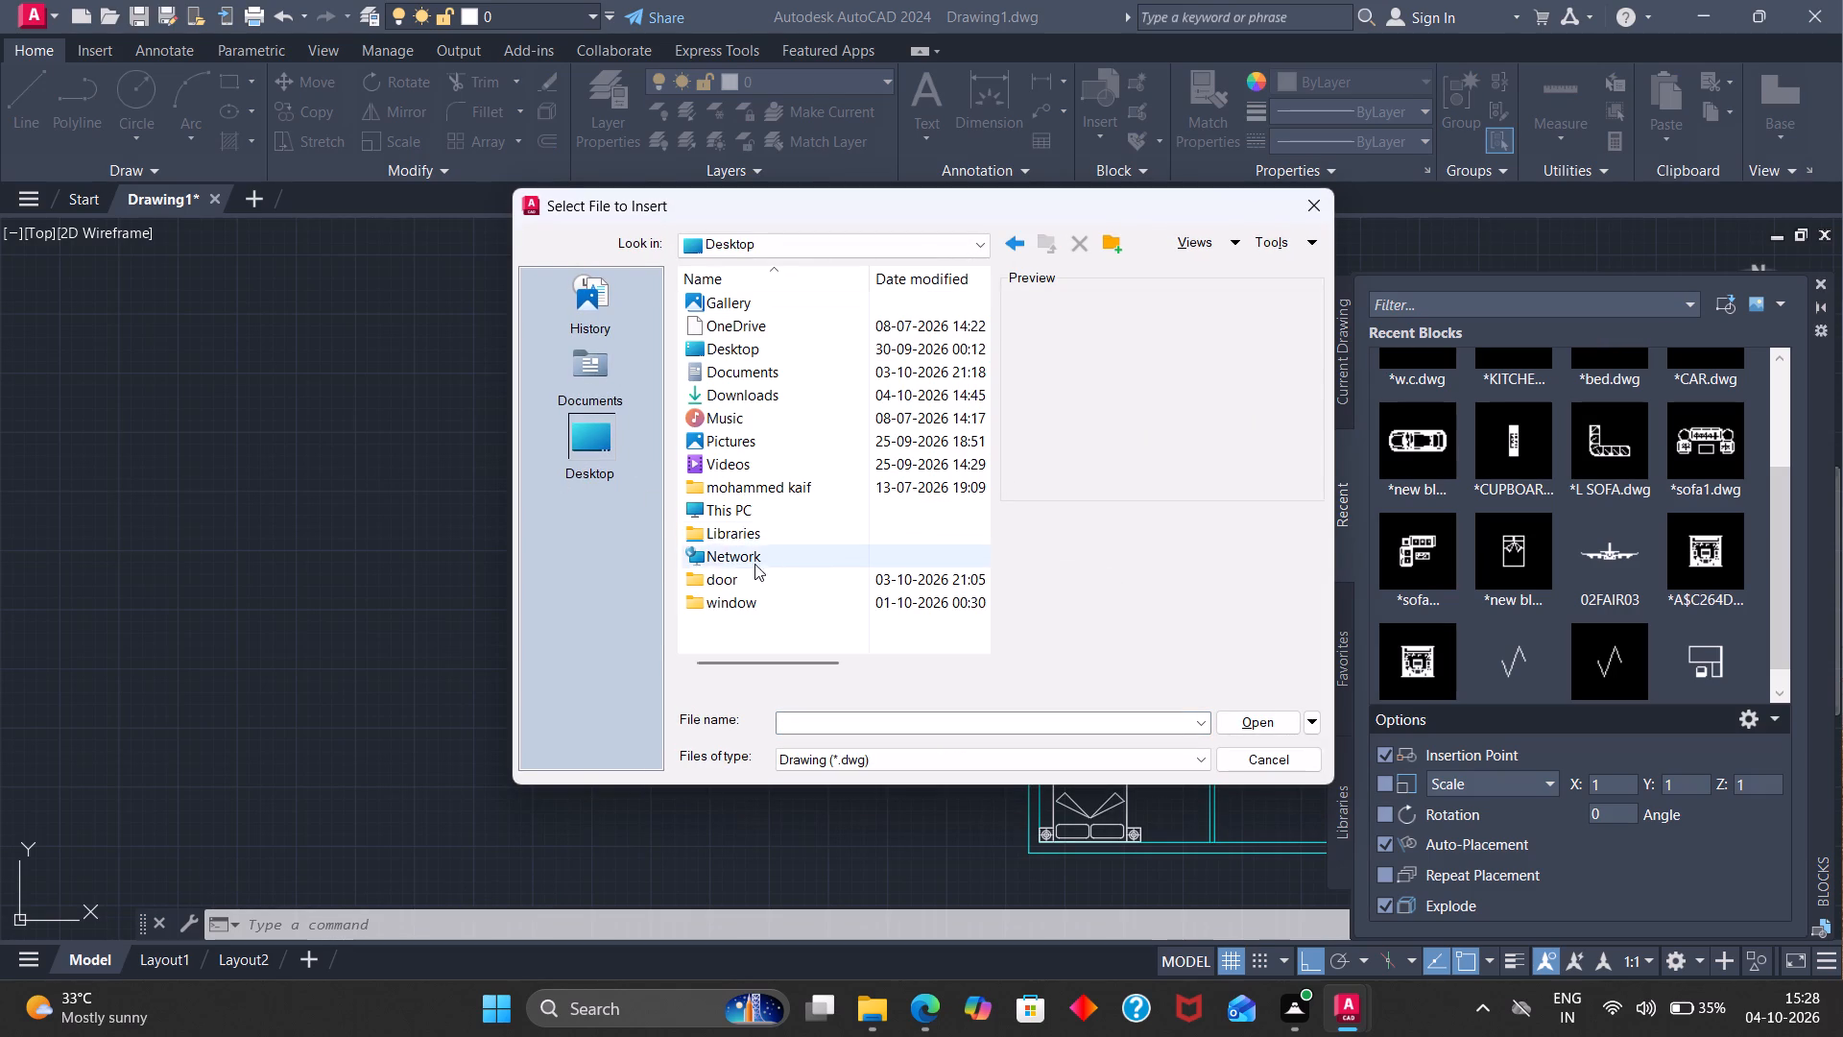
pyautogui.click(744, 598)
pyautogui.click(744, 598)
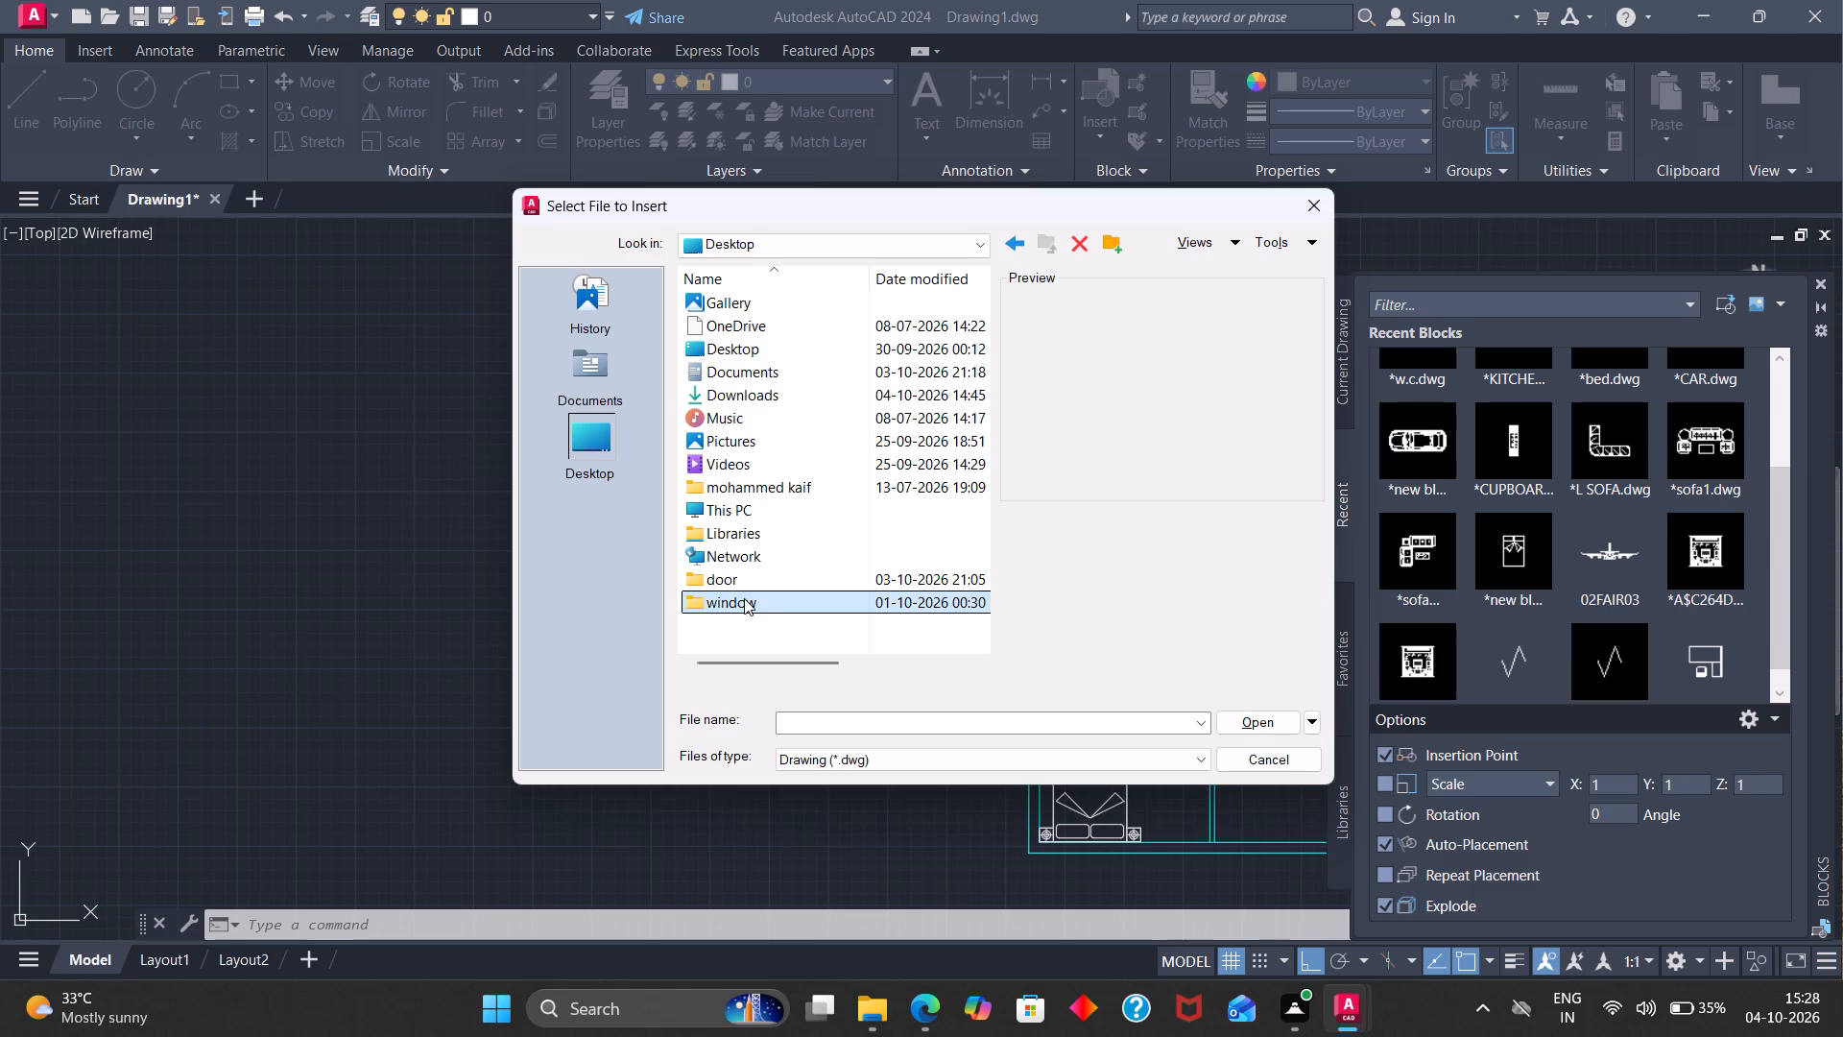
pyautogui.tripleClick(814, 583)
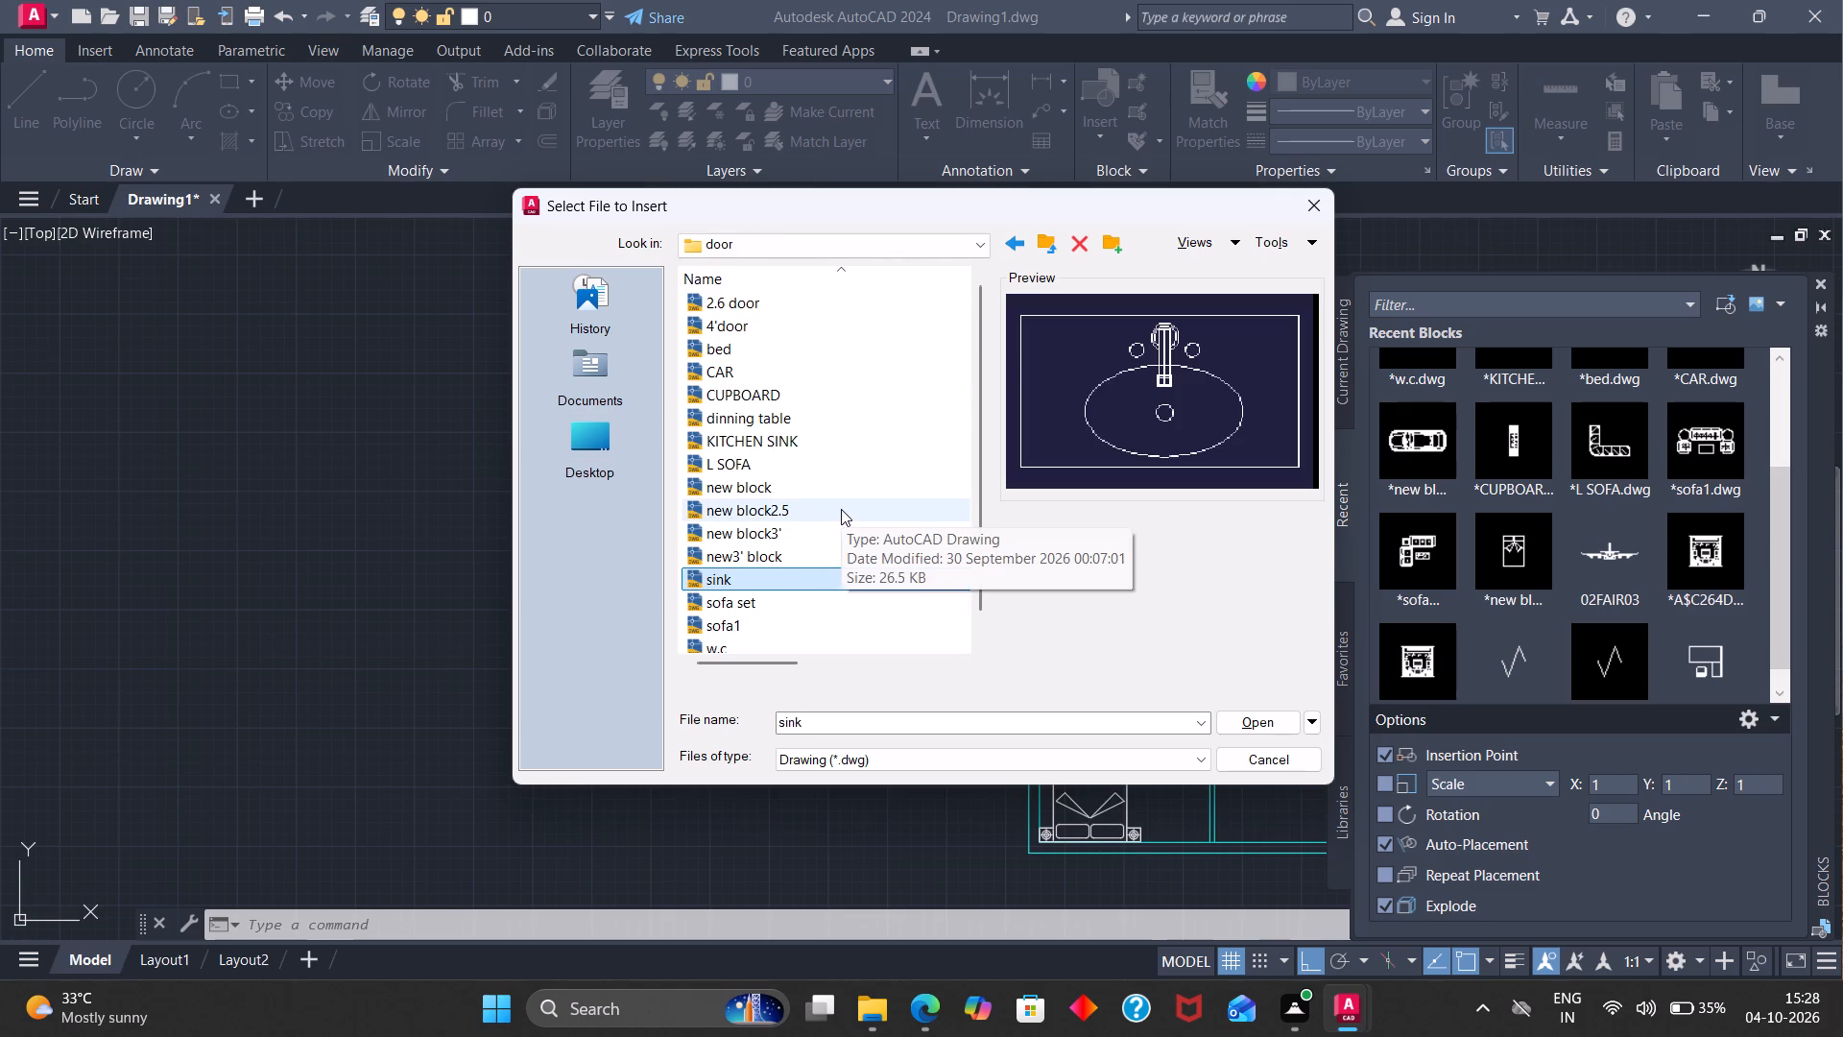
pyautogui.scroll(-4, 837, 509)
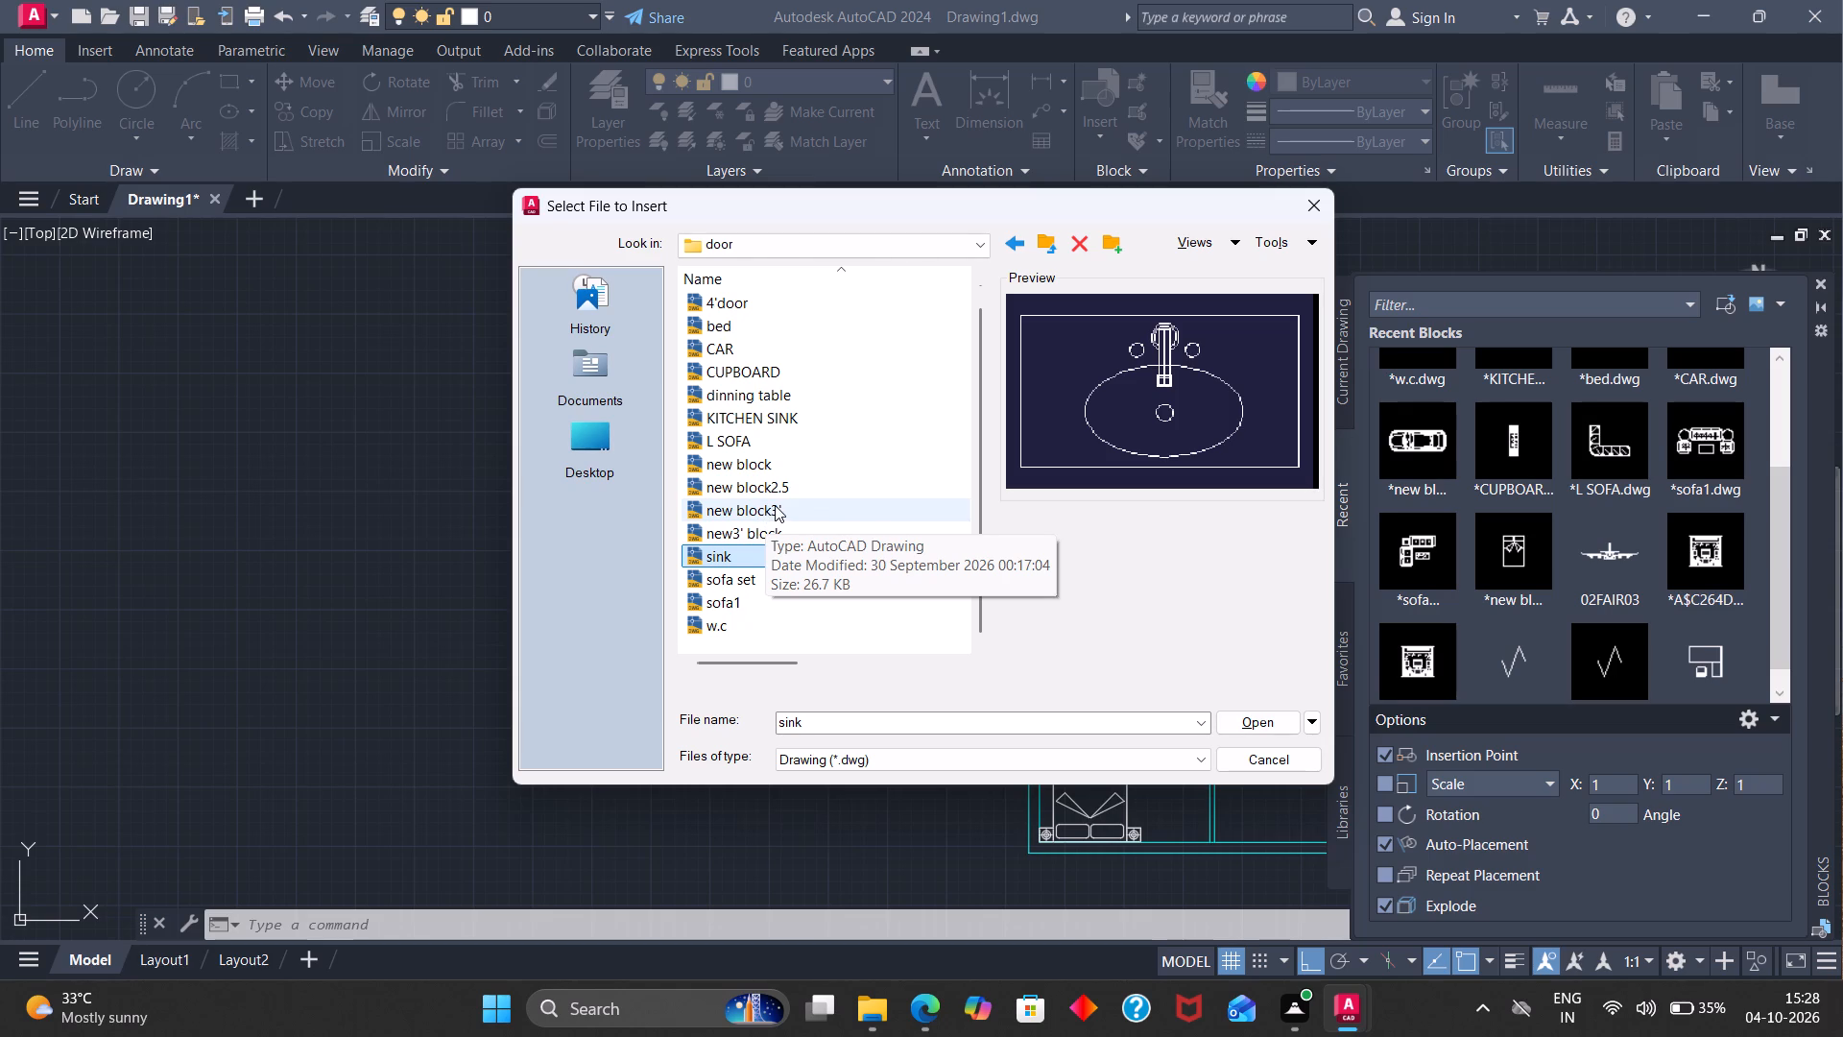
pyautogui.click(775, 505)
pyautogui.click(774, 505)
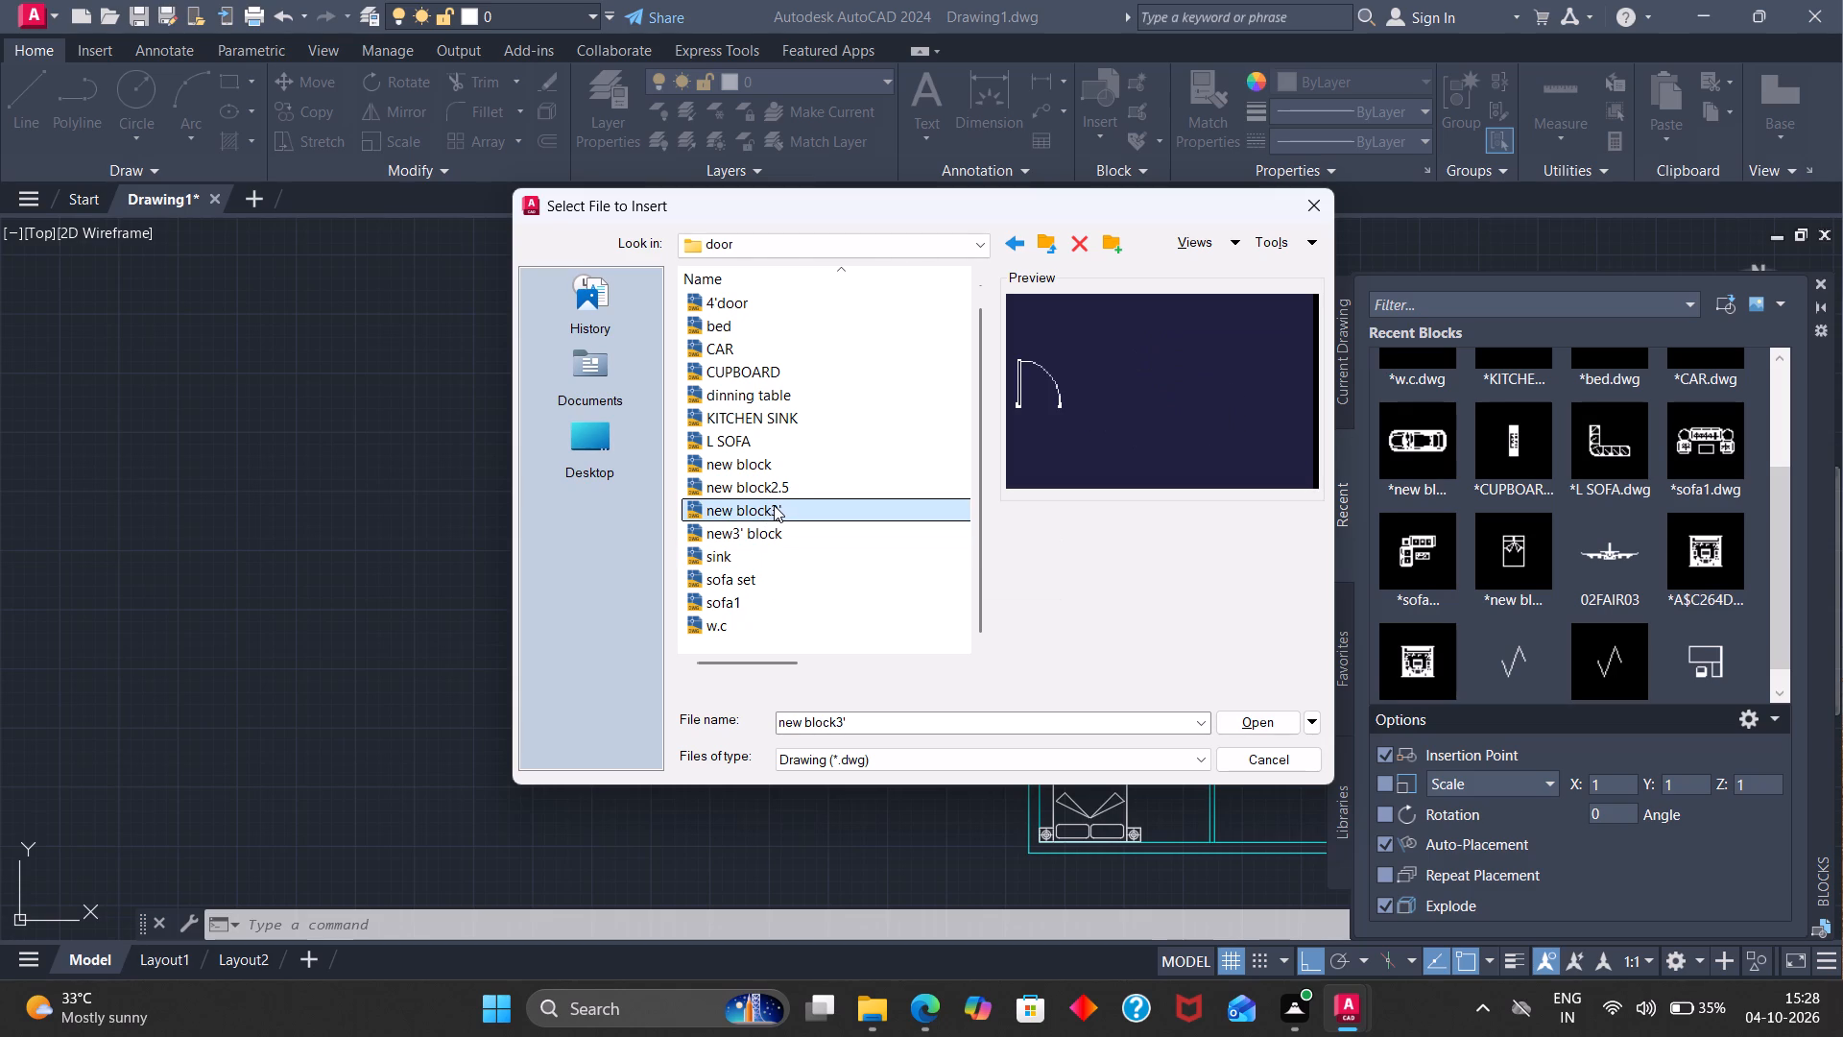
pyautogui.doubleClick(831, 512)
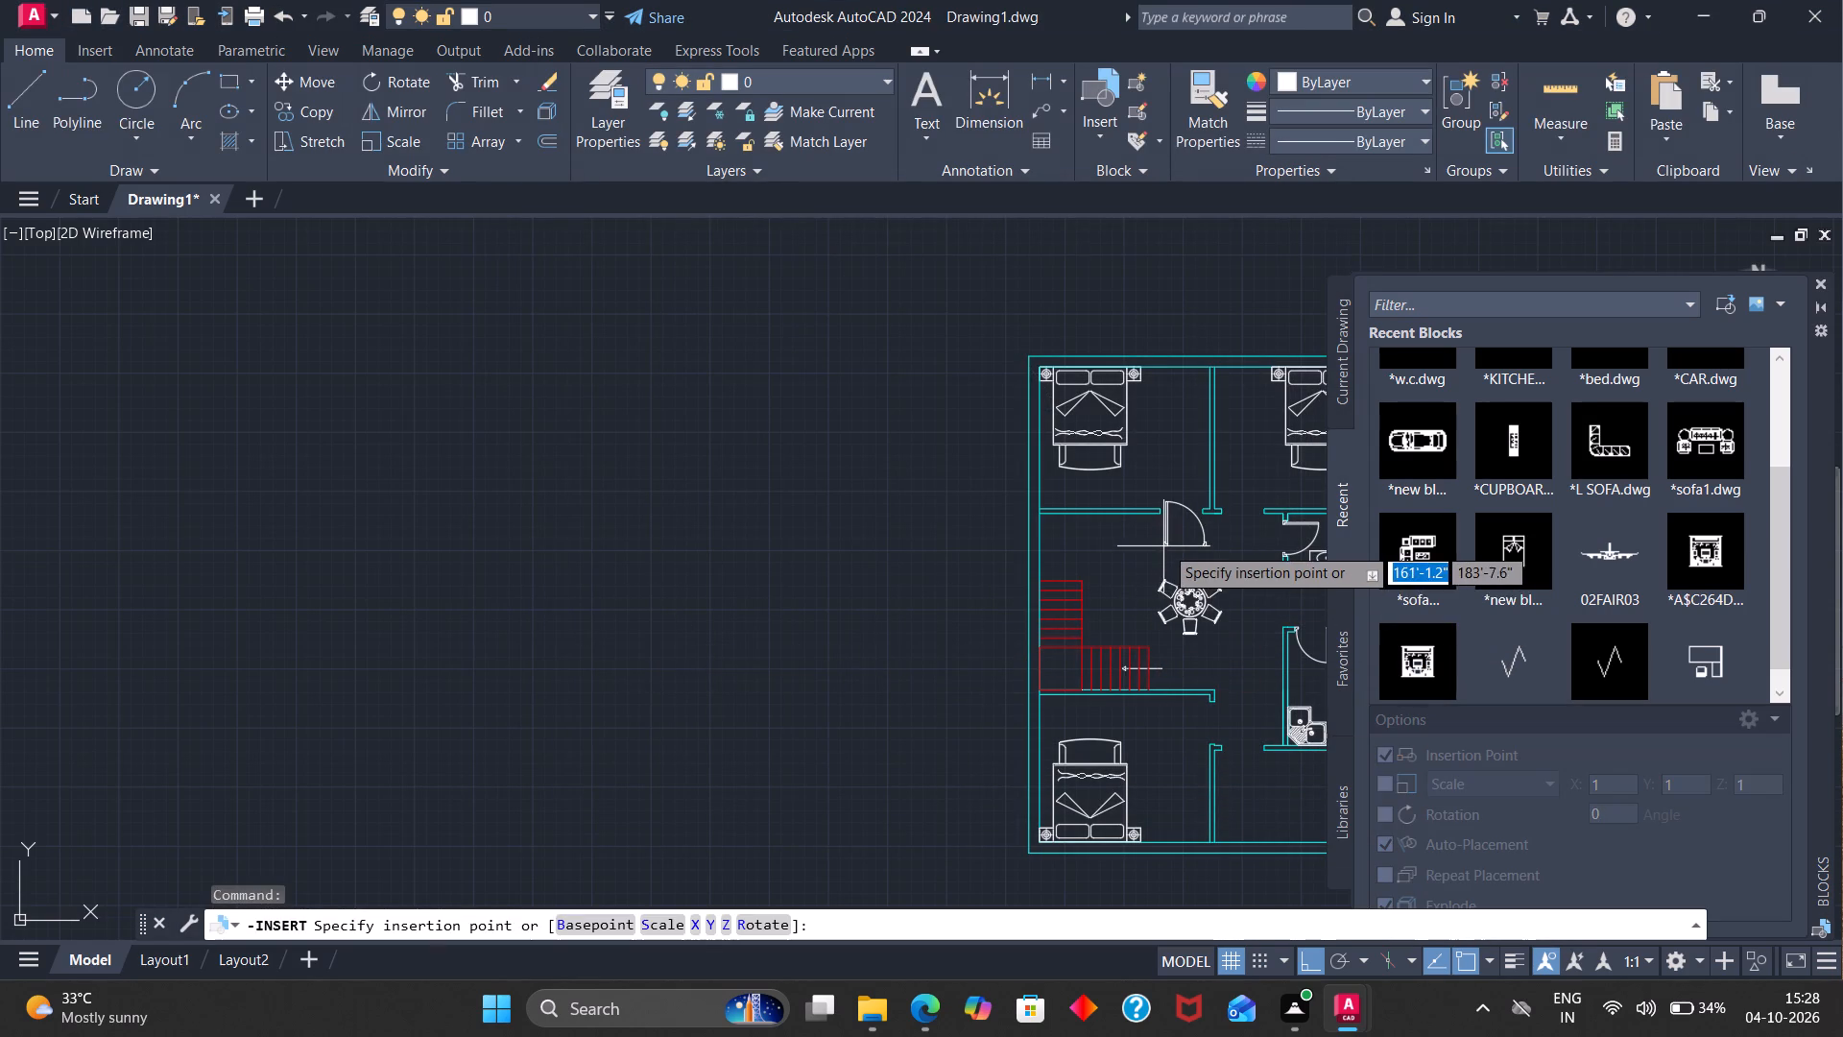
pyautogui.scroll(3, 1237, 518)
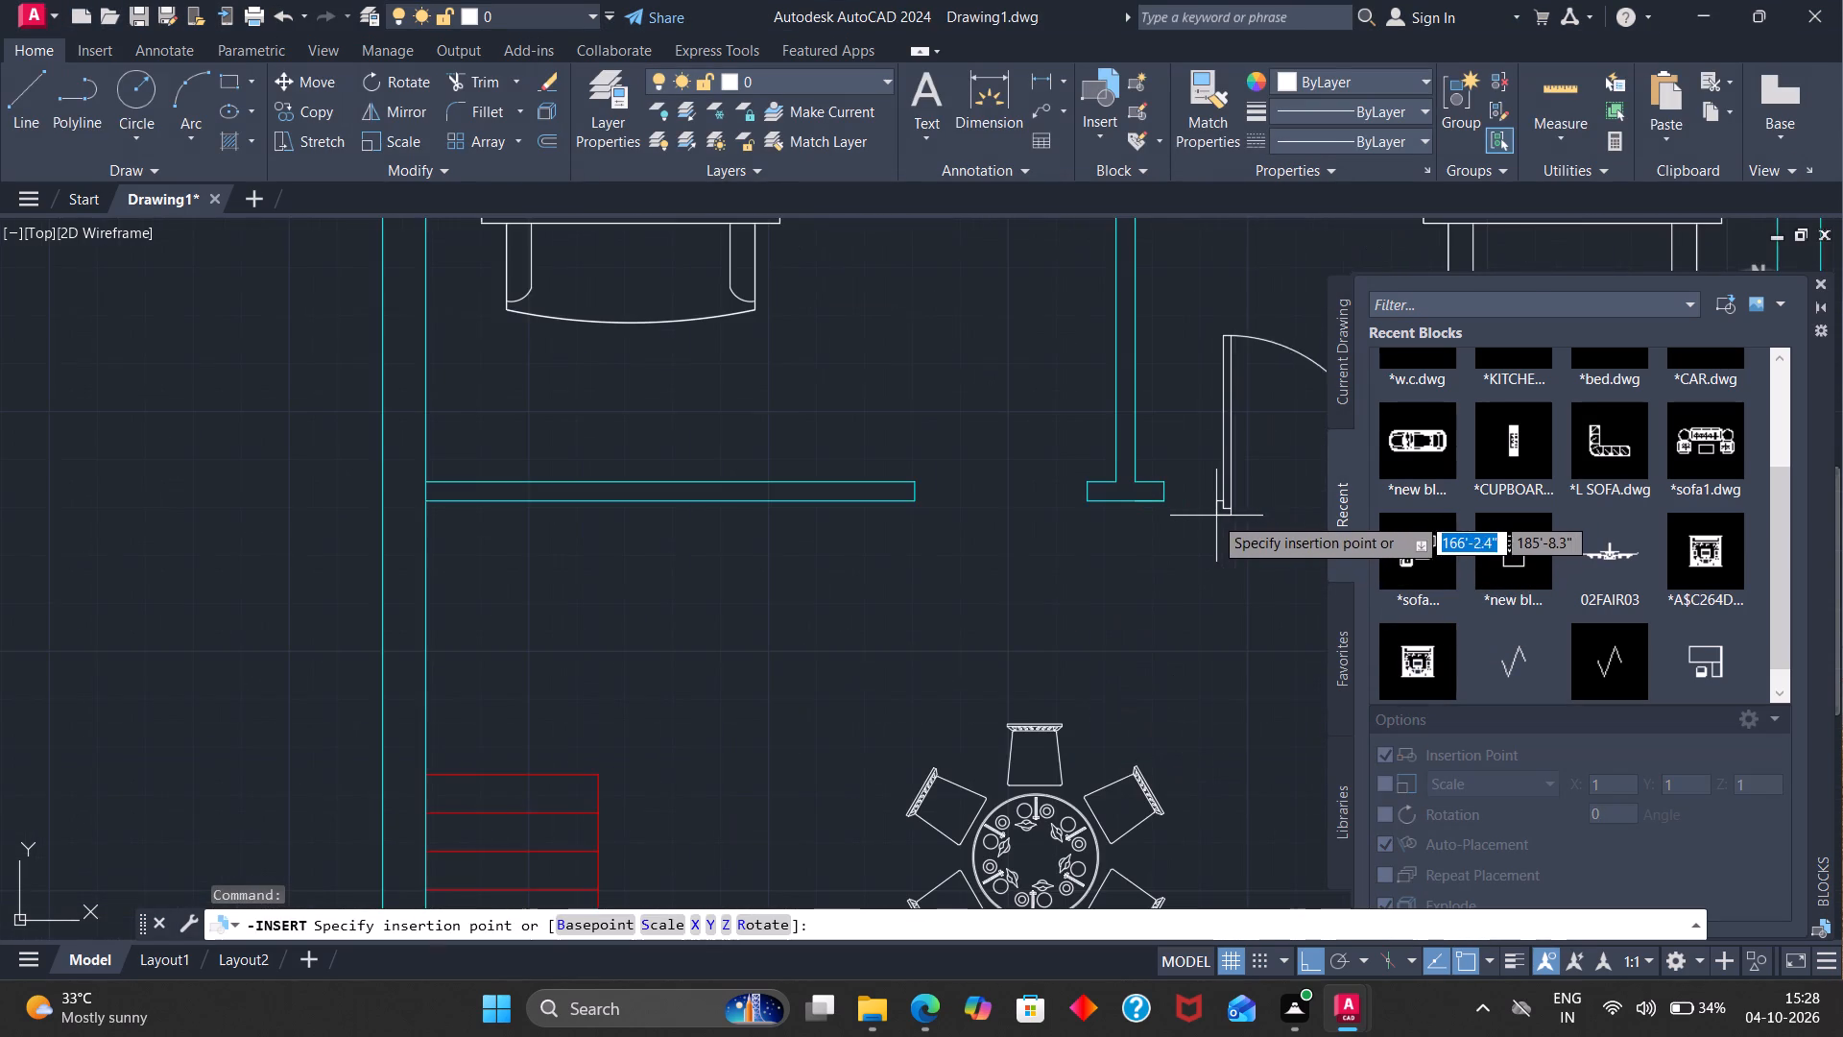
pyautogui.click(1168, 510)
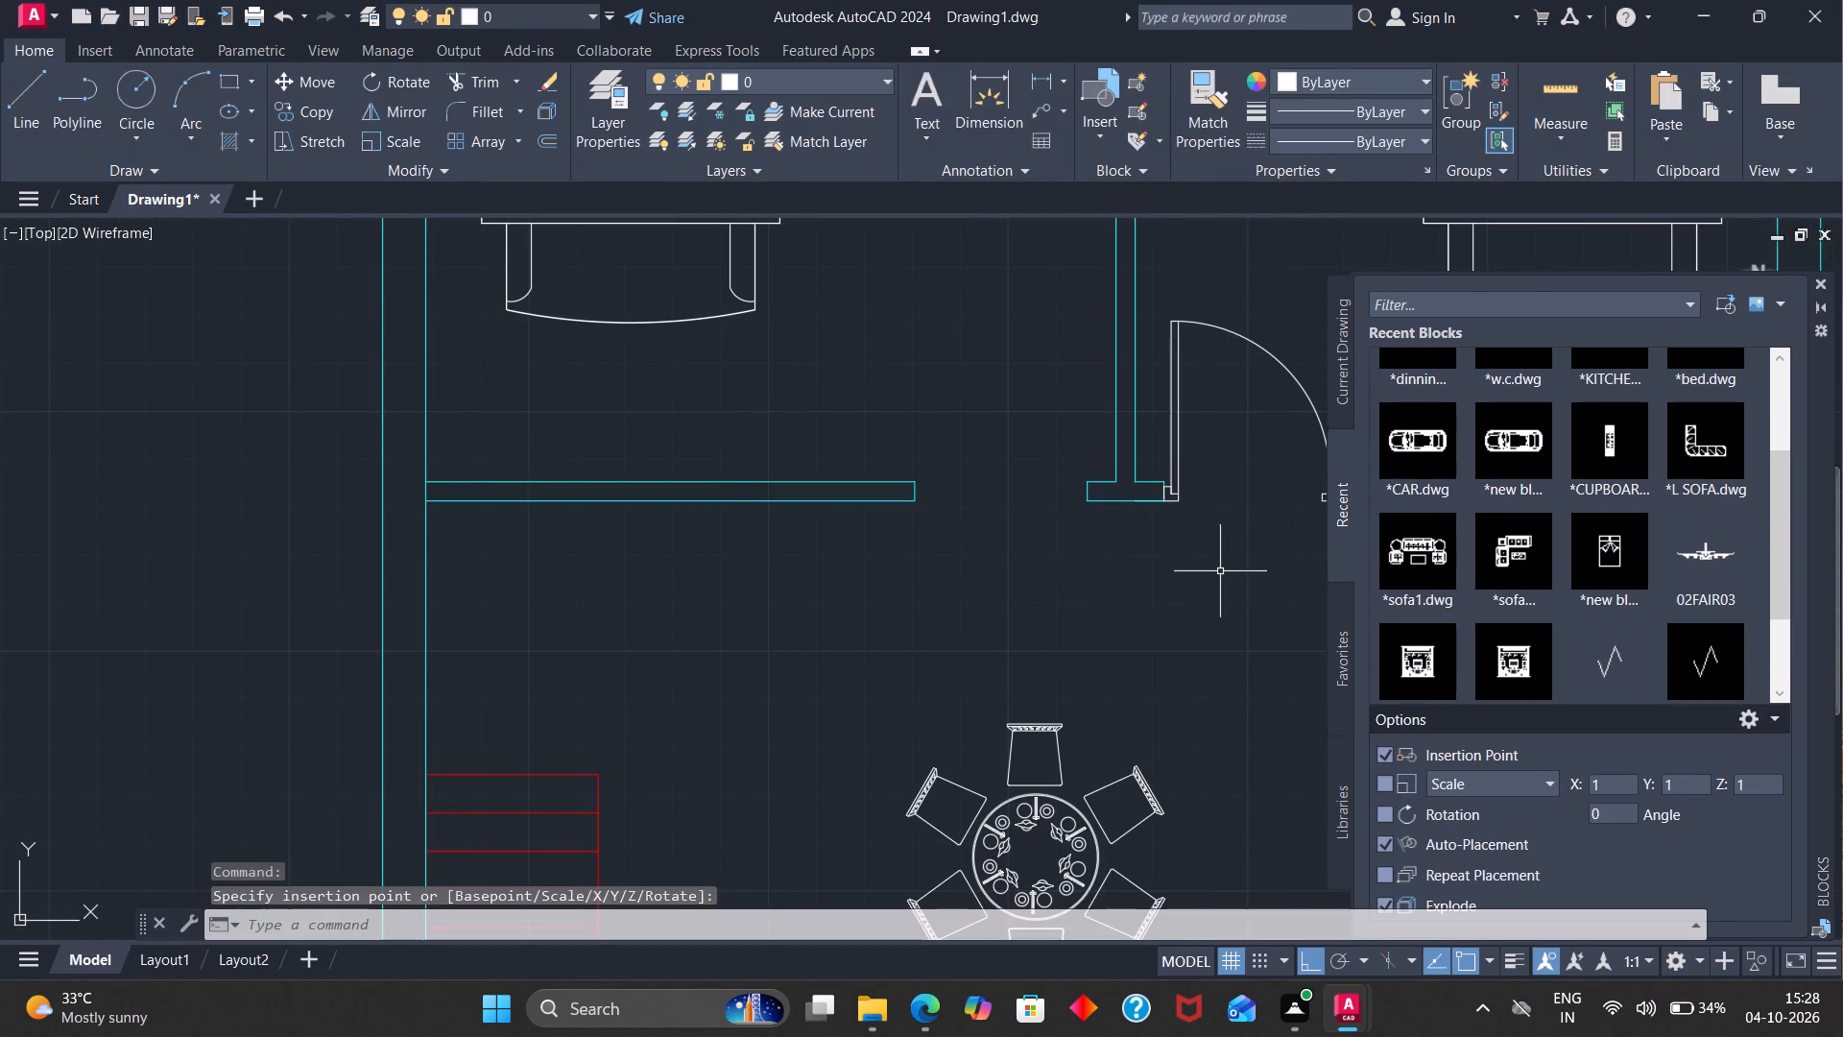
pyautogui.click(1818, 287)
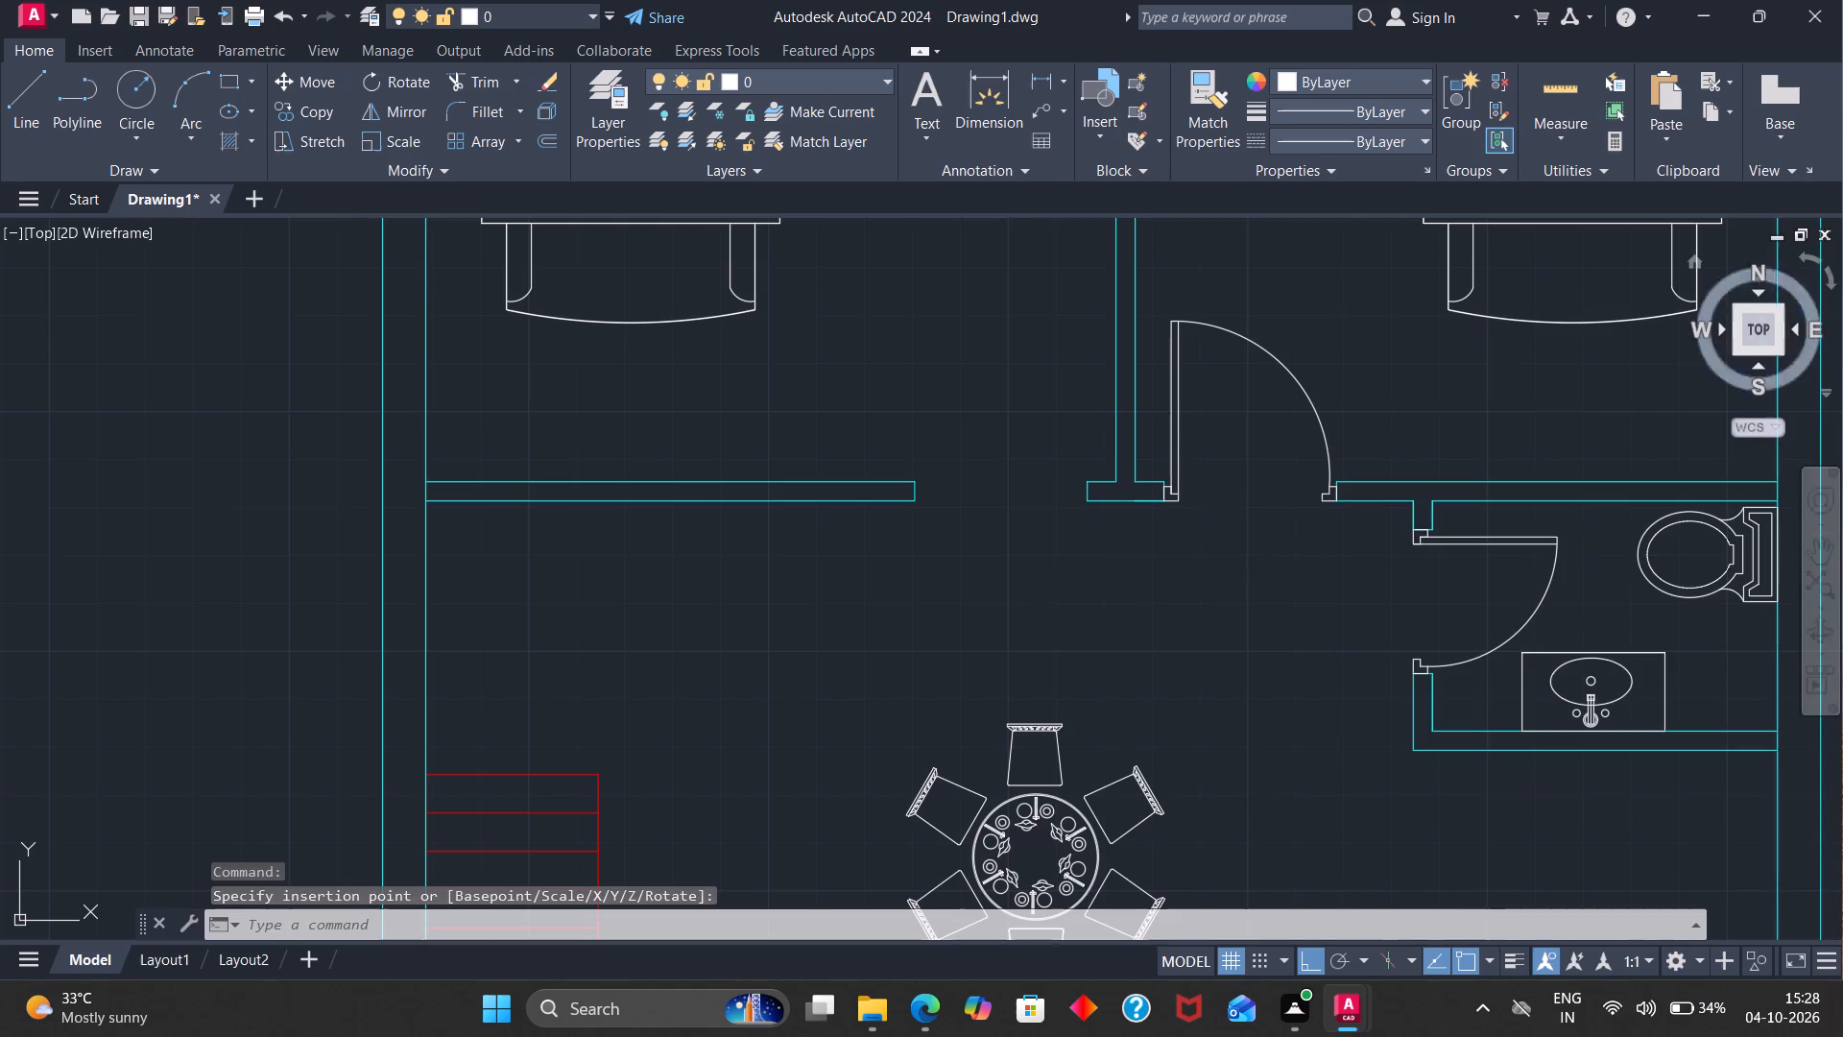
# Insert another "new block3'" door from the recent blocks into the free space below the upper-left bedroom's lower wall.
pyautogui.scroll(-2, 1265, 515)
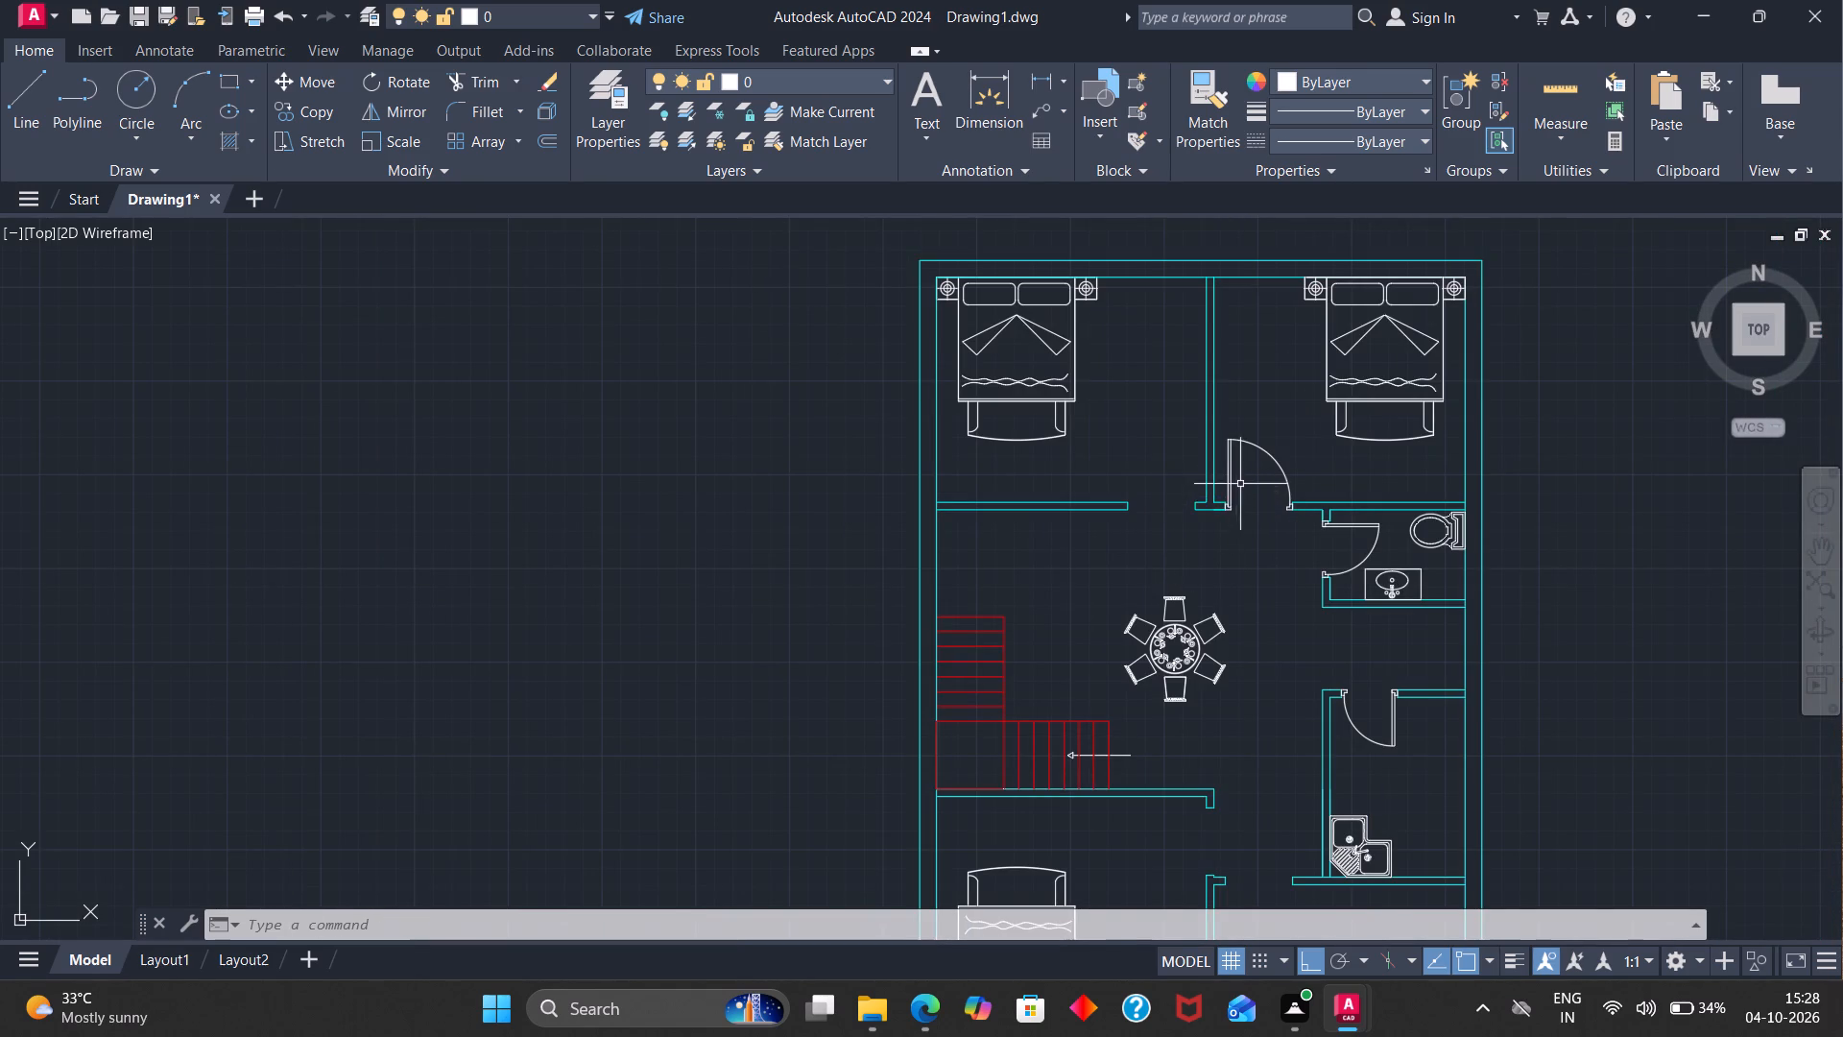
pyautogui.scroll(3, 1240, 483)
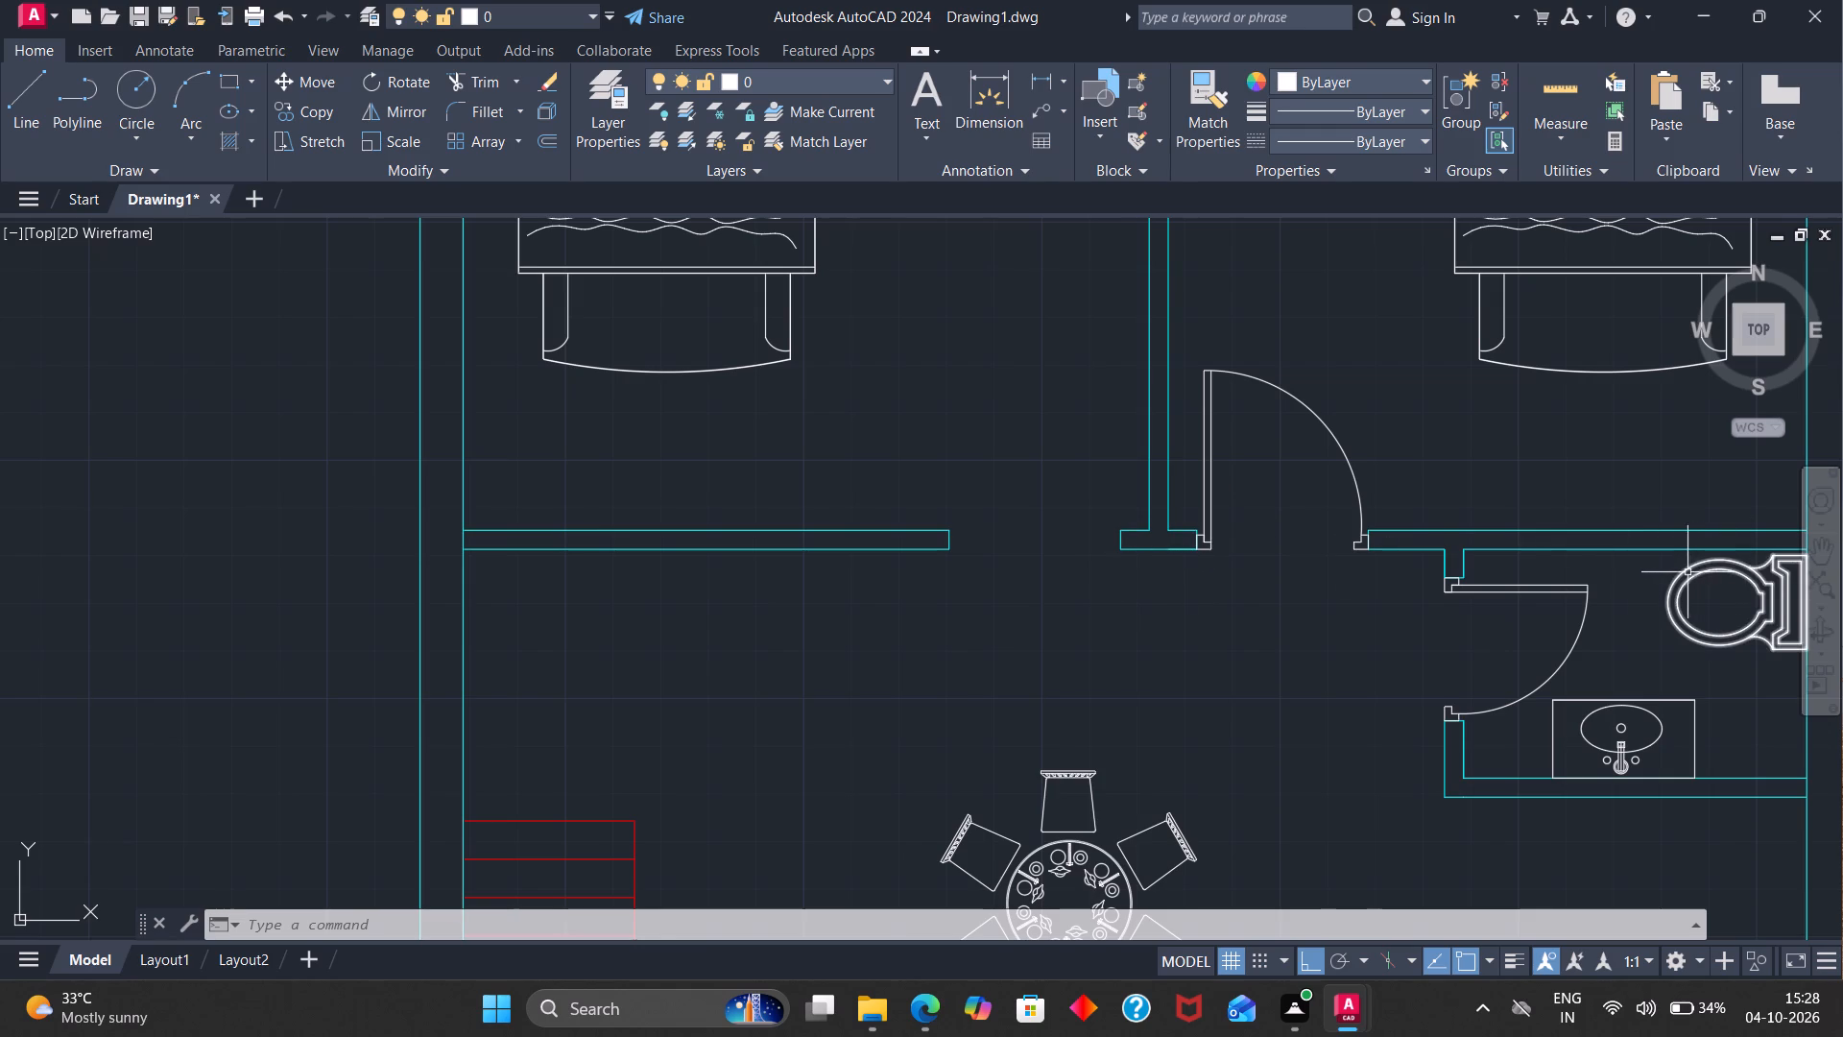
pyautogui.press('i')
pyautogui.press('Return')
pyautogui.scroll(4, 1475, 470)
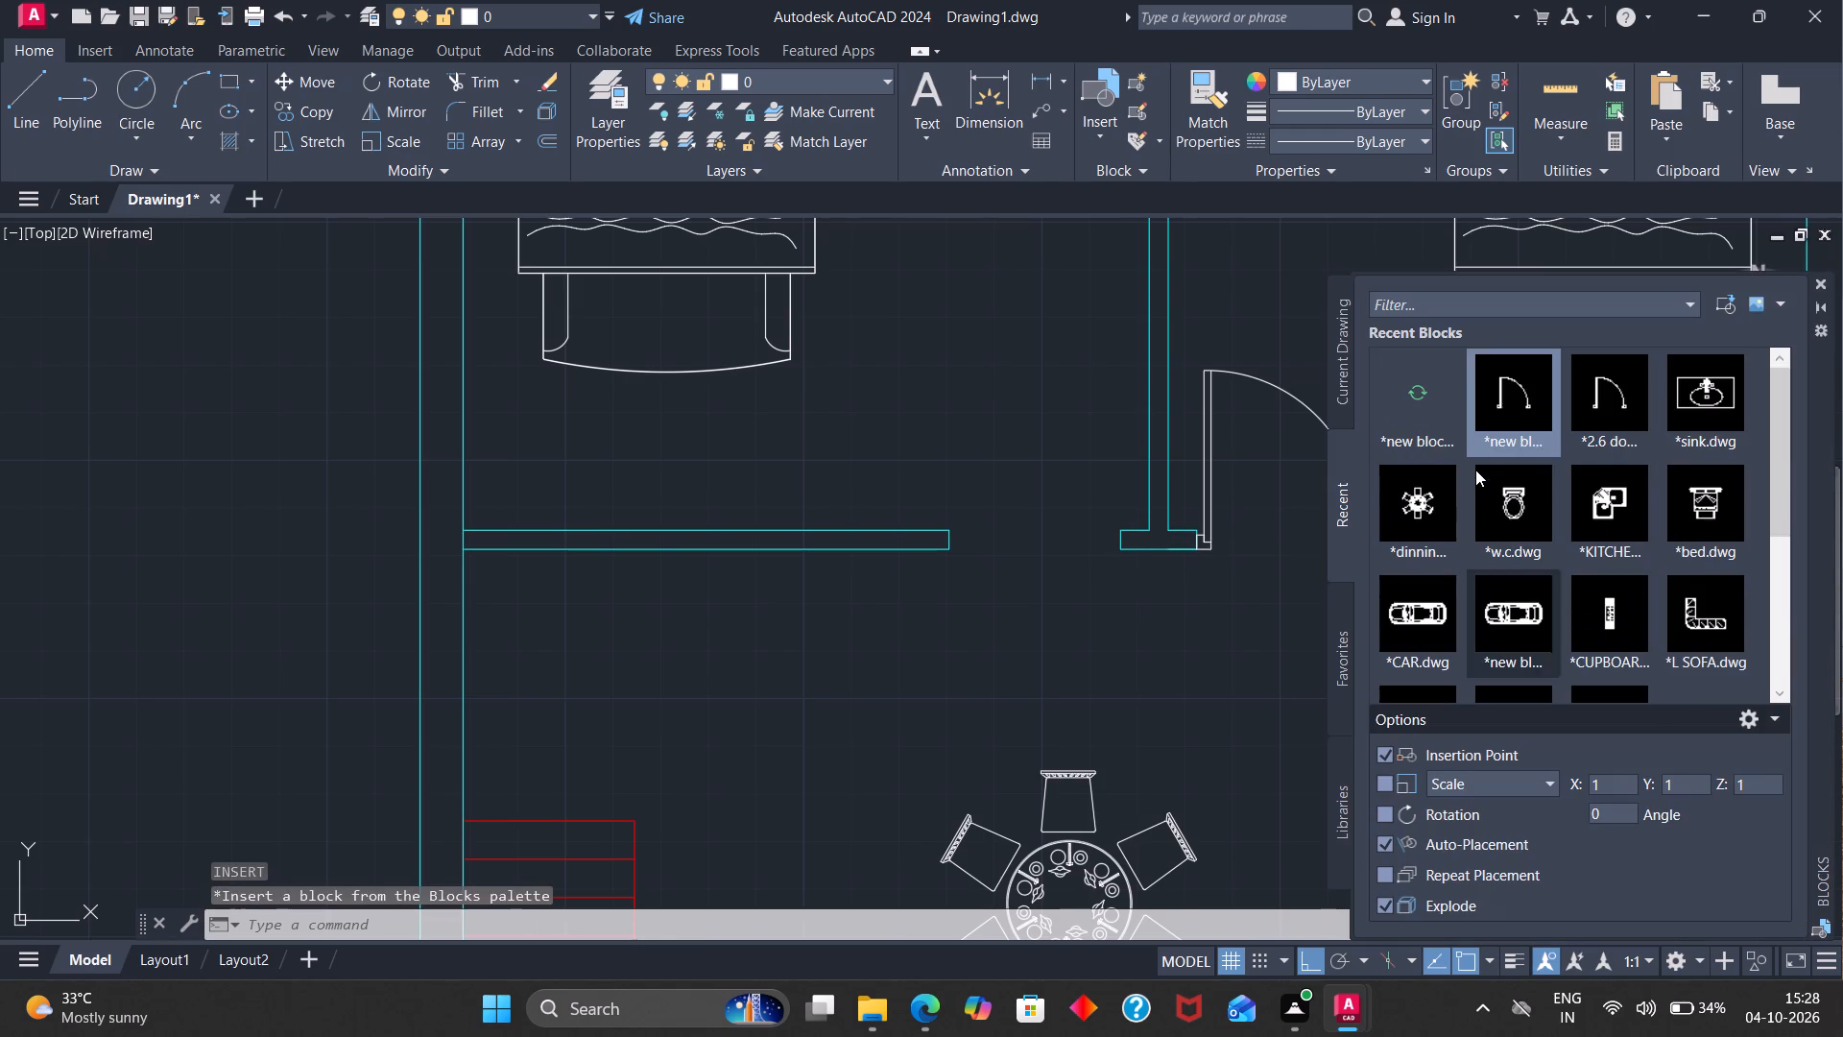
pyautogui.click(1426, 428)
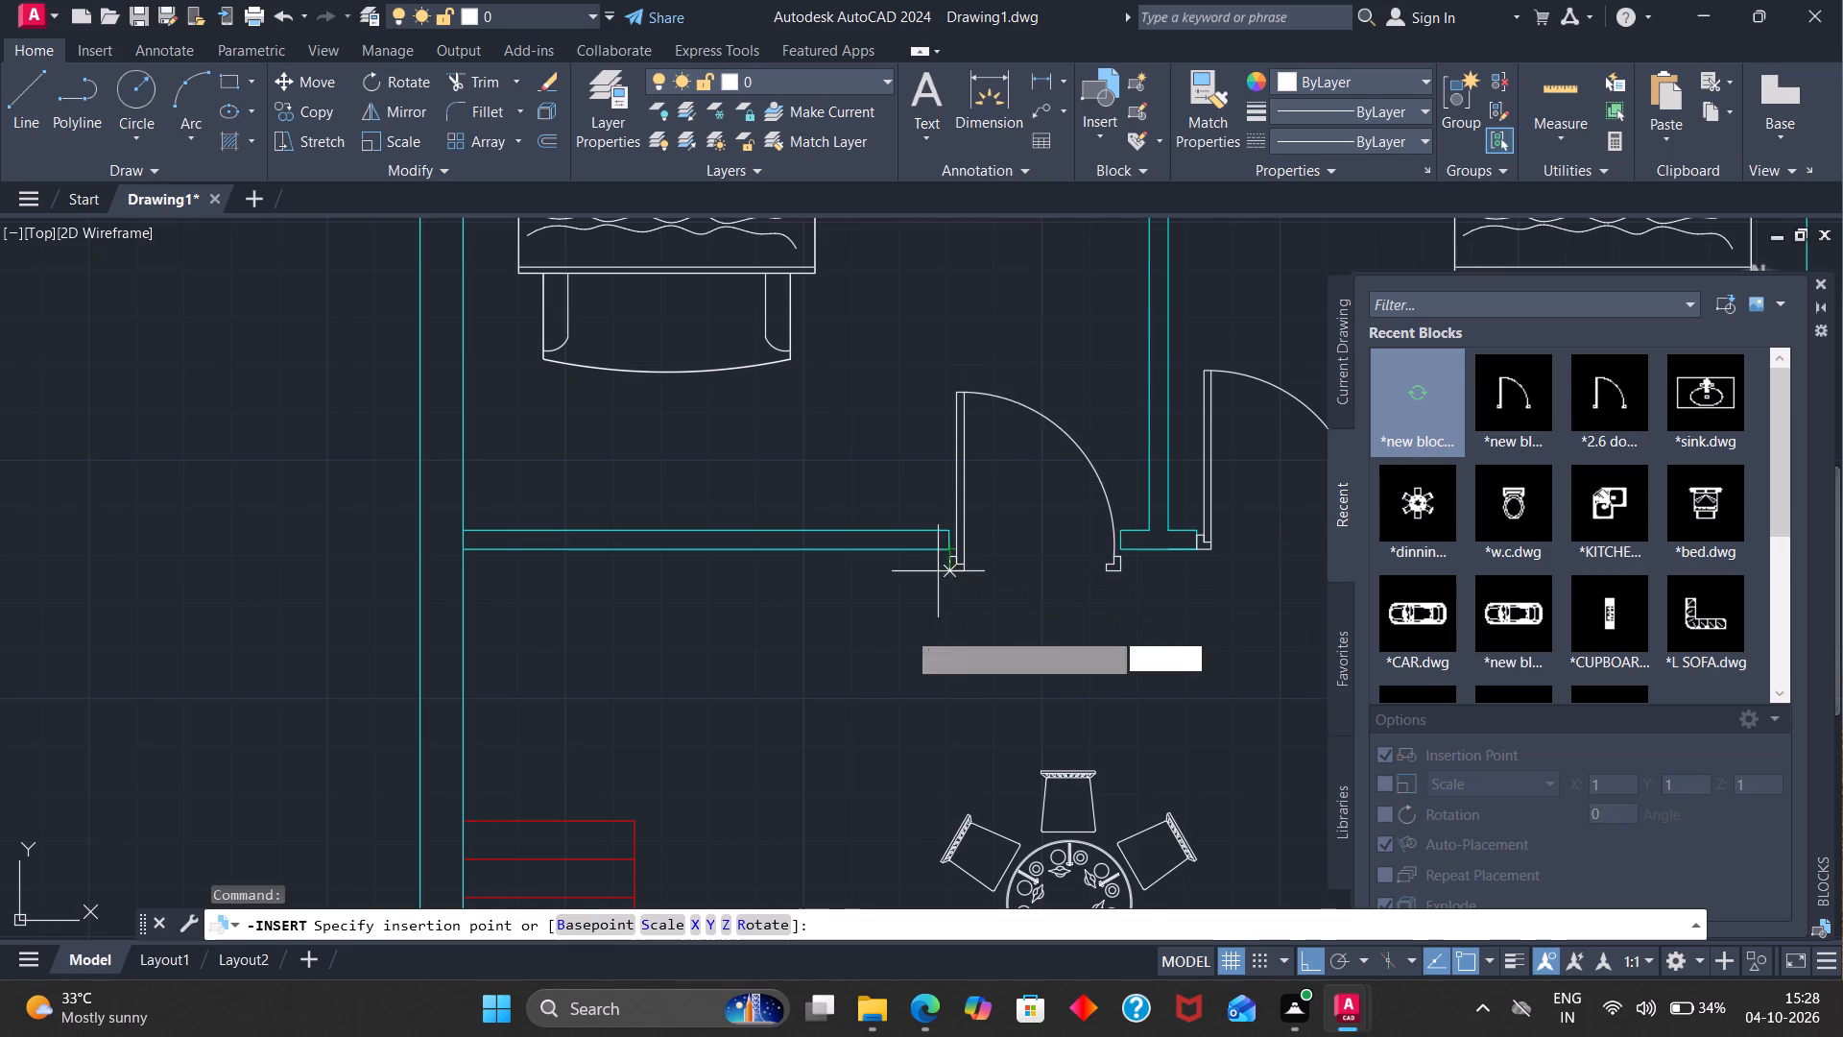
pyautogui.click(727, 760)
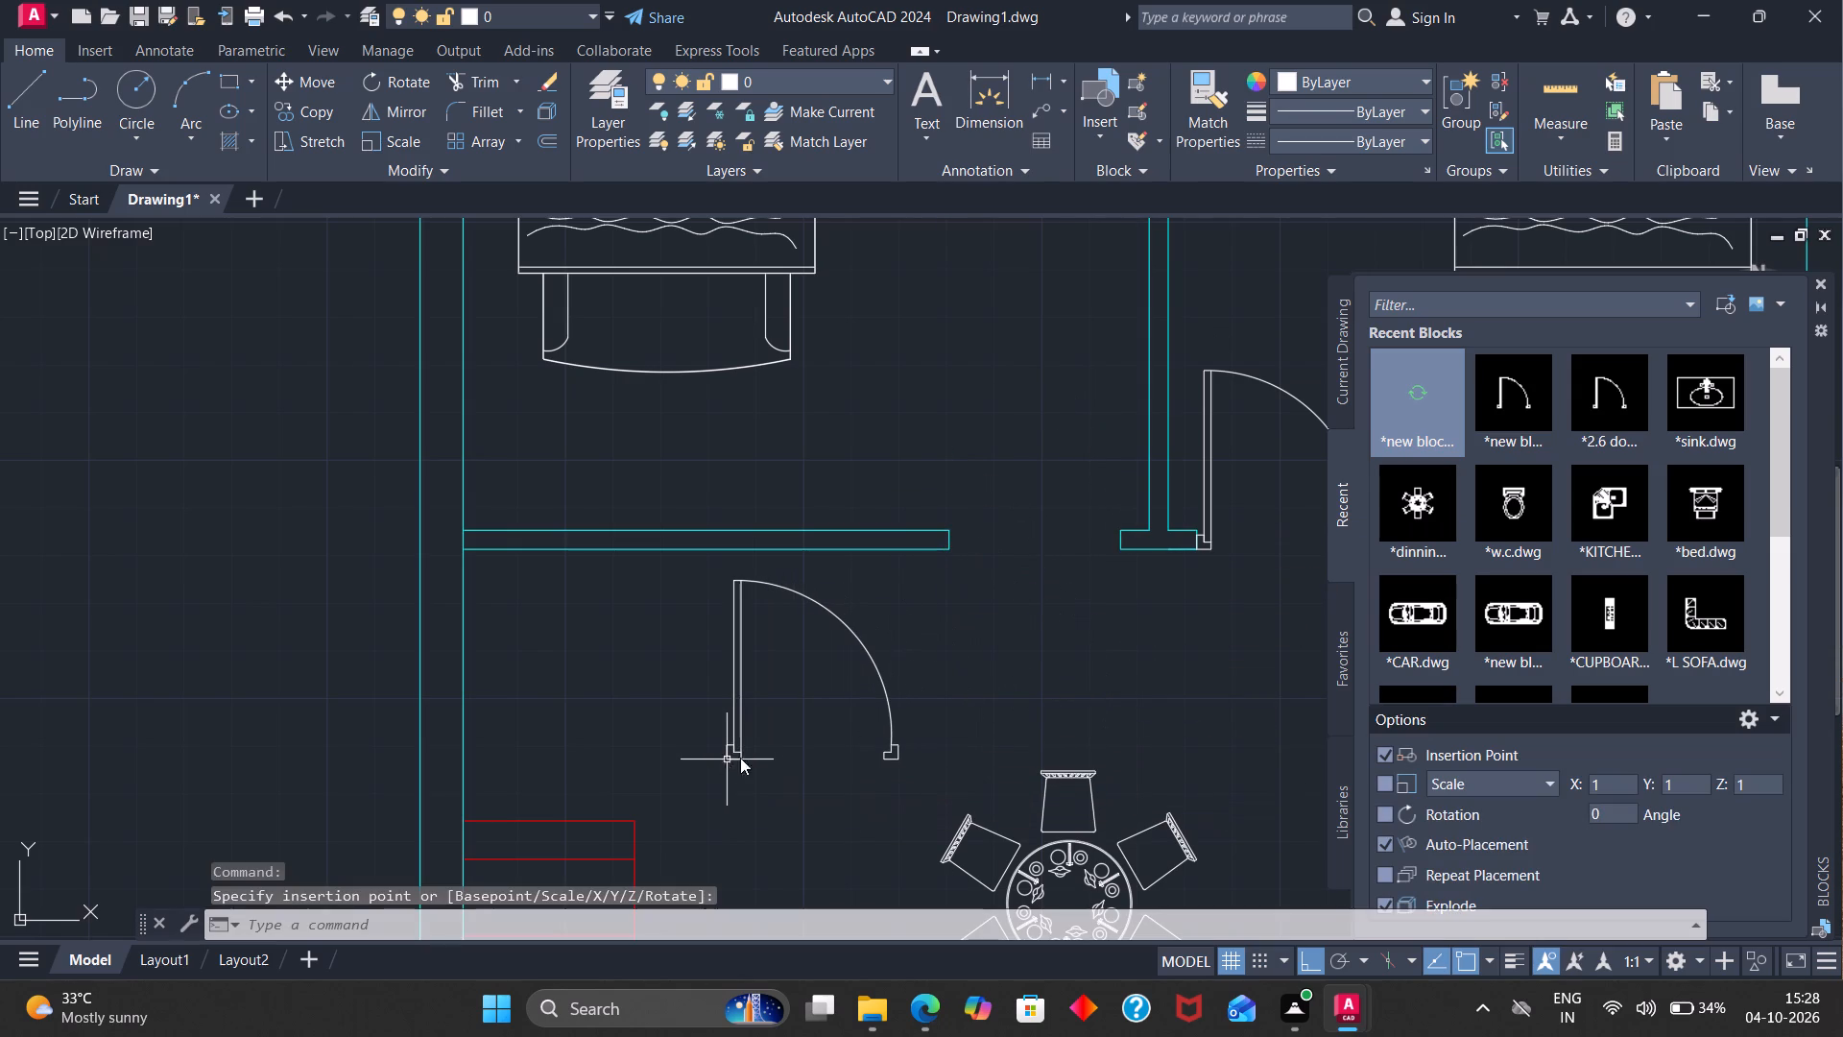
pyautogui.press('Escape')
# Group all the objects of the newly inserted loose door, including both jambs, leaf and swing arc.
pyautogui.moveTo(926, 647); pyautogui.dragTo(813, 824)
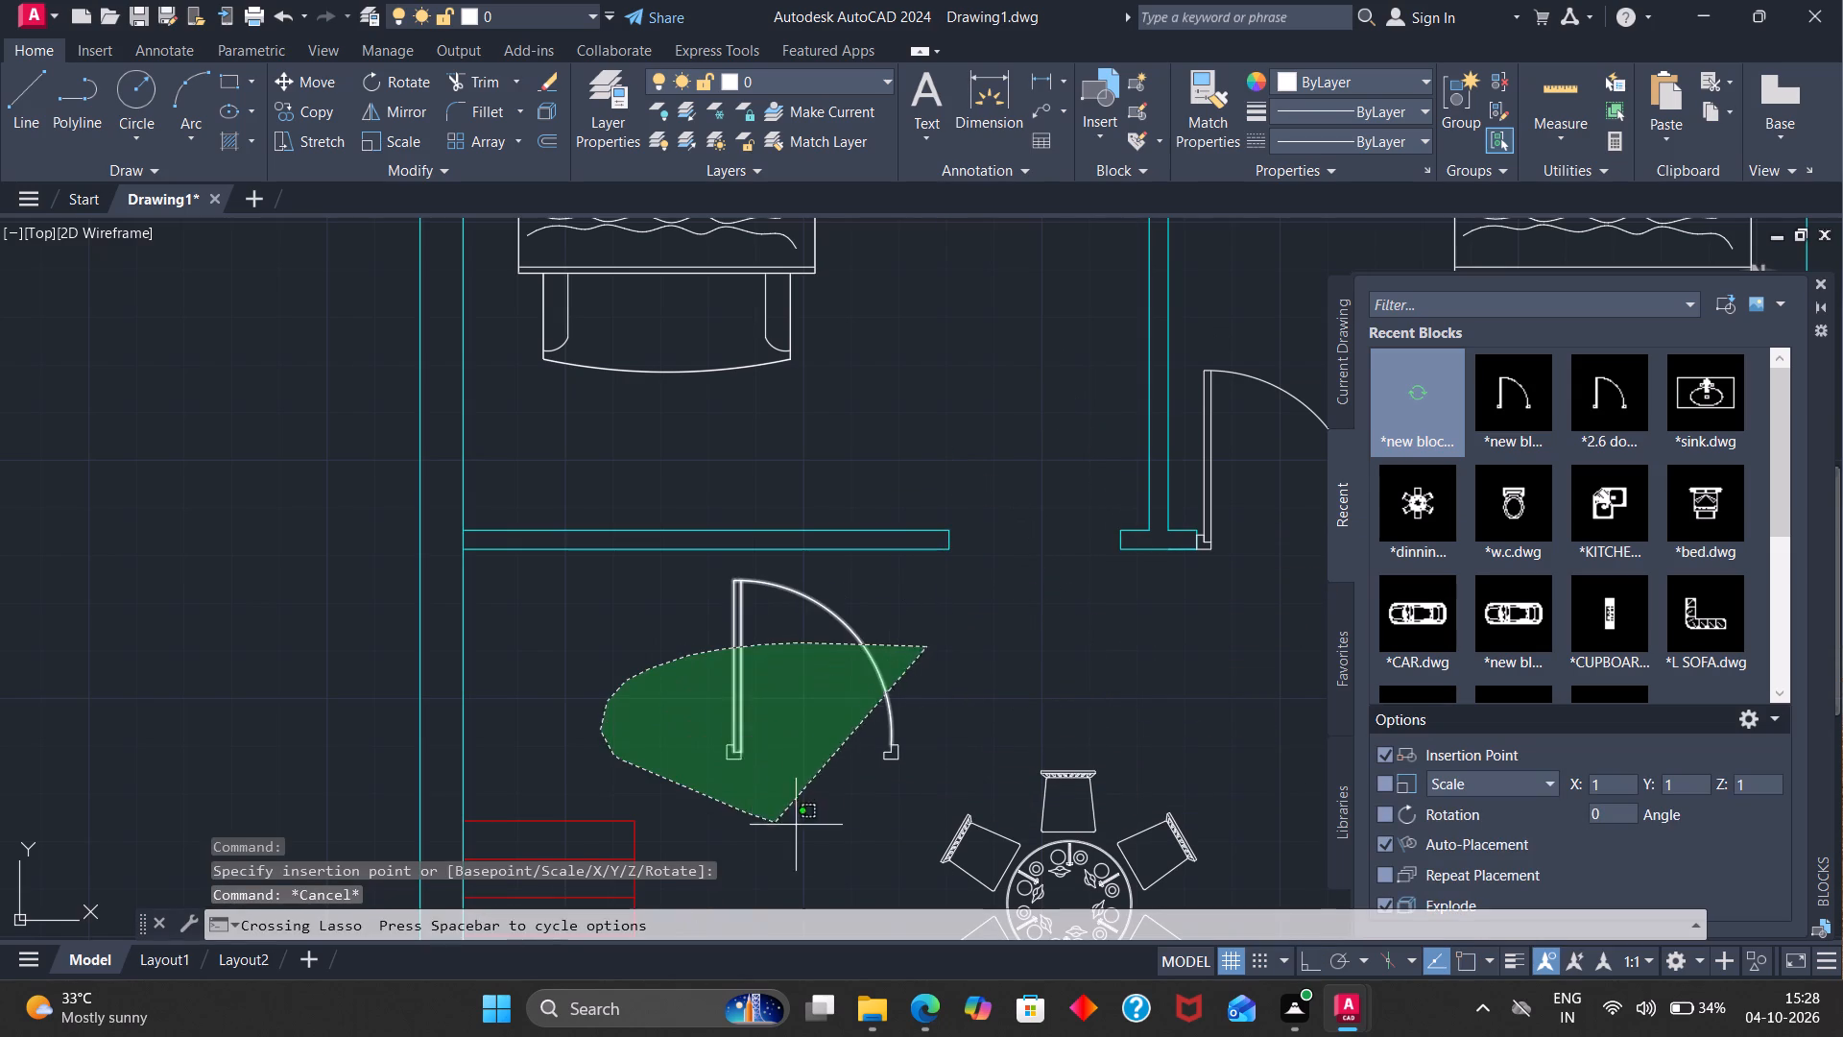
pyautogui.moveTo(921, 772); pyautogui.dragTo(878, 728)
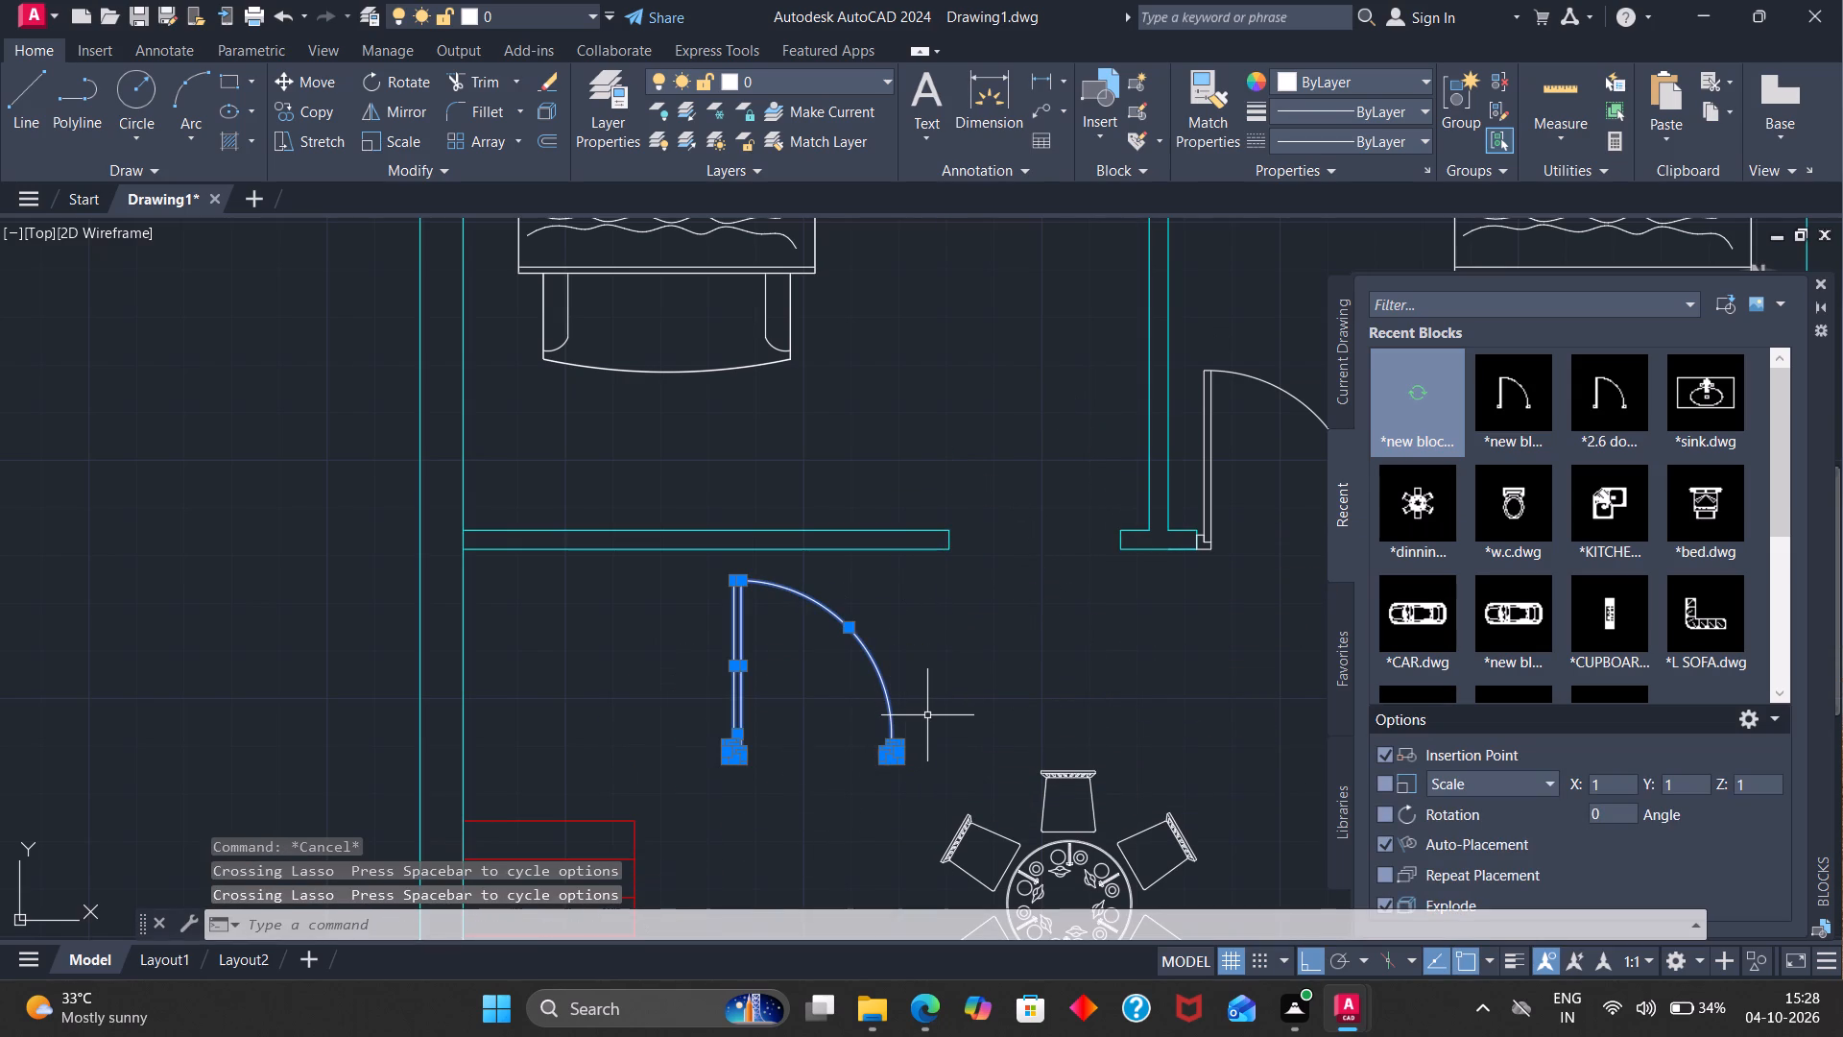
pyautogui.press('g')
pyautogui.press('Return')
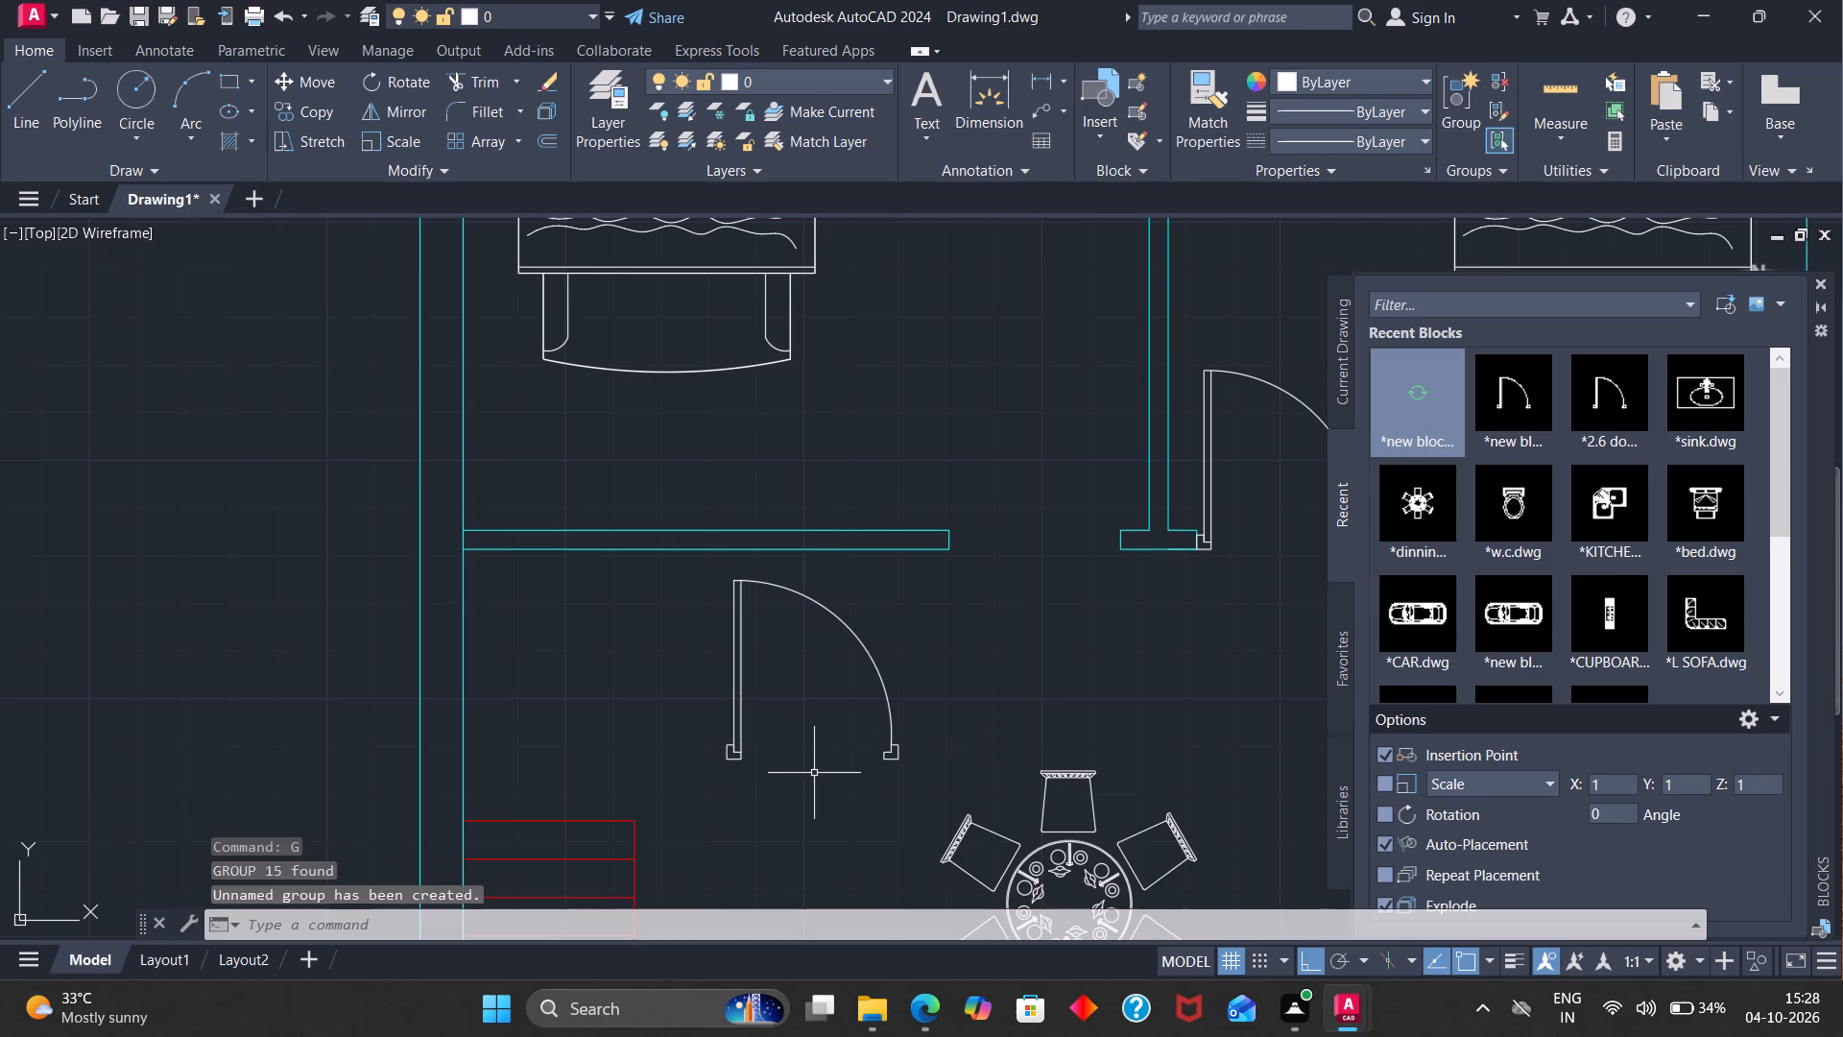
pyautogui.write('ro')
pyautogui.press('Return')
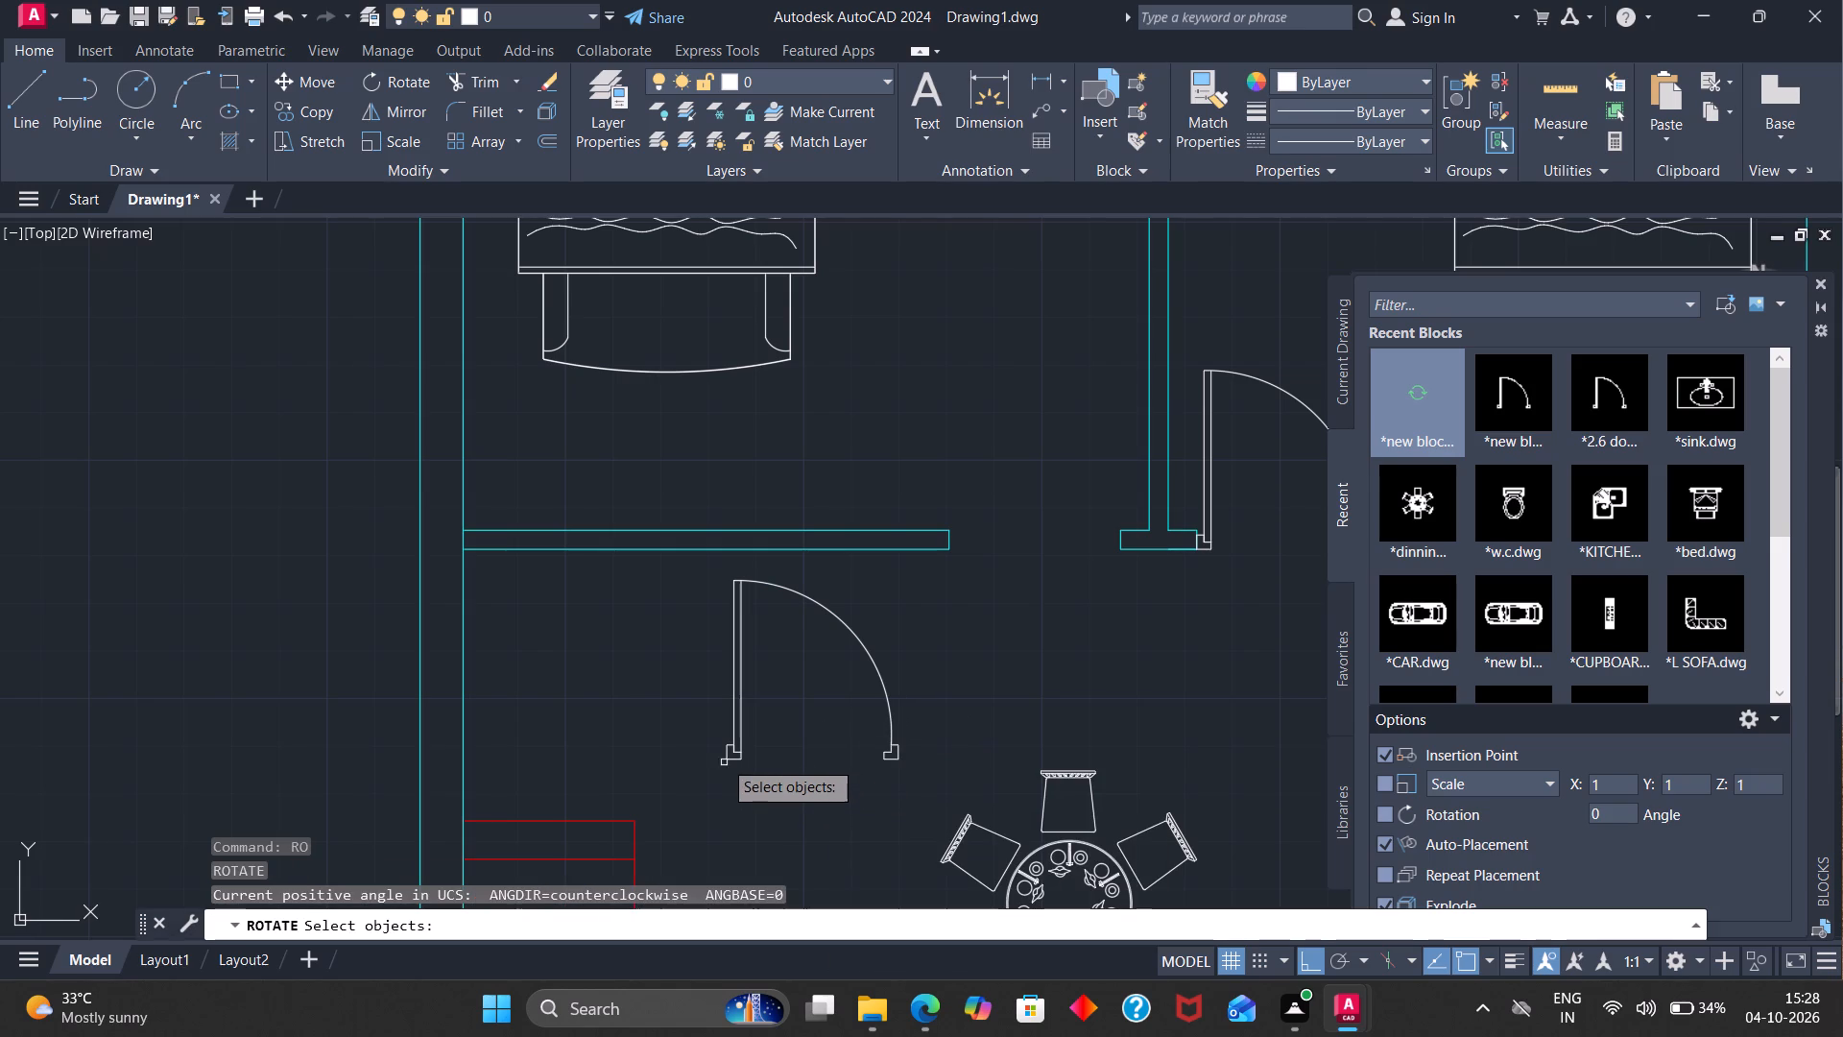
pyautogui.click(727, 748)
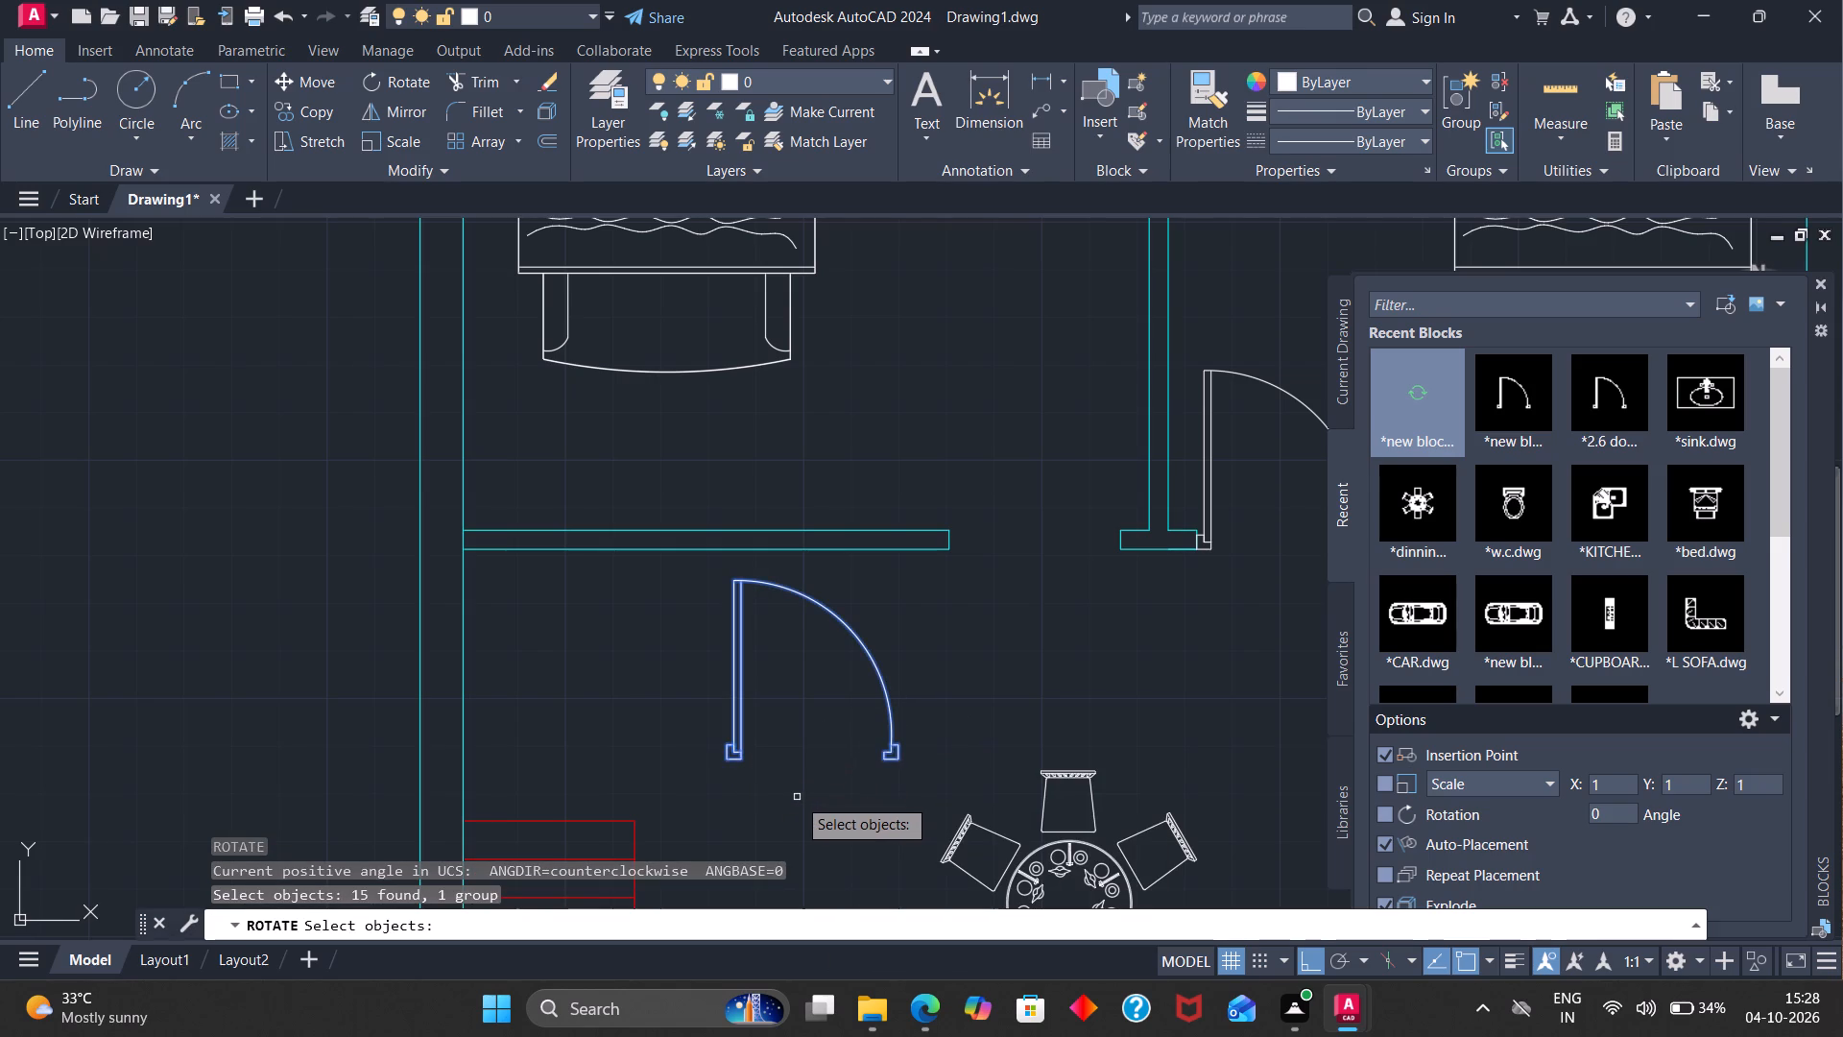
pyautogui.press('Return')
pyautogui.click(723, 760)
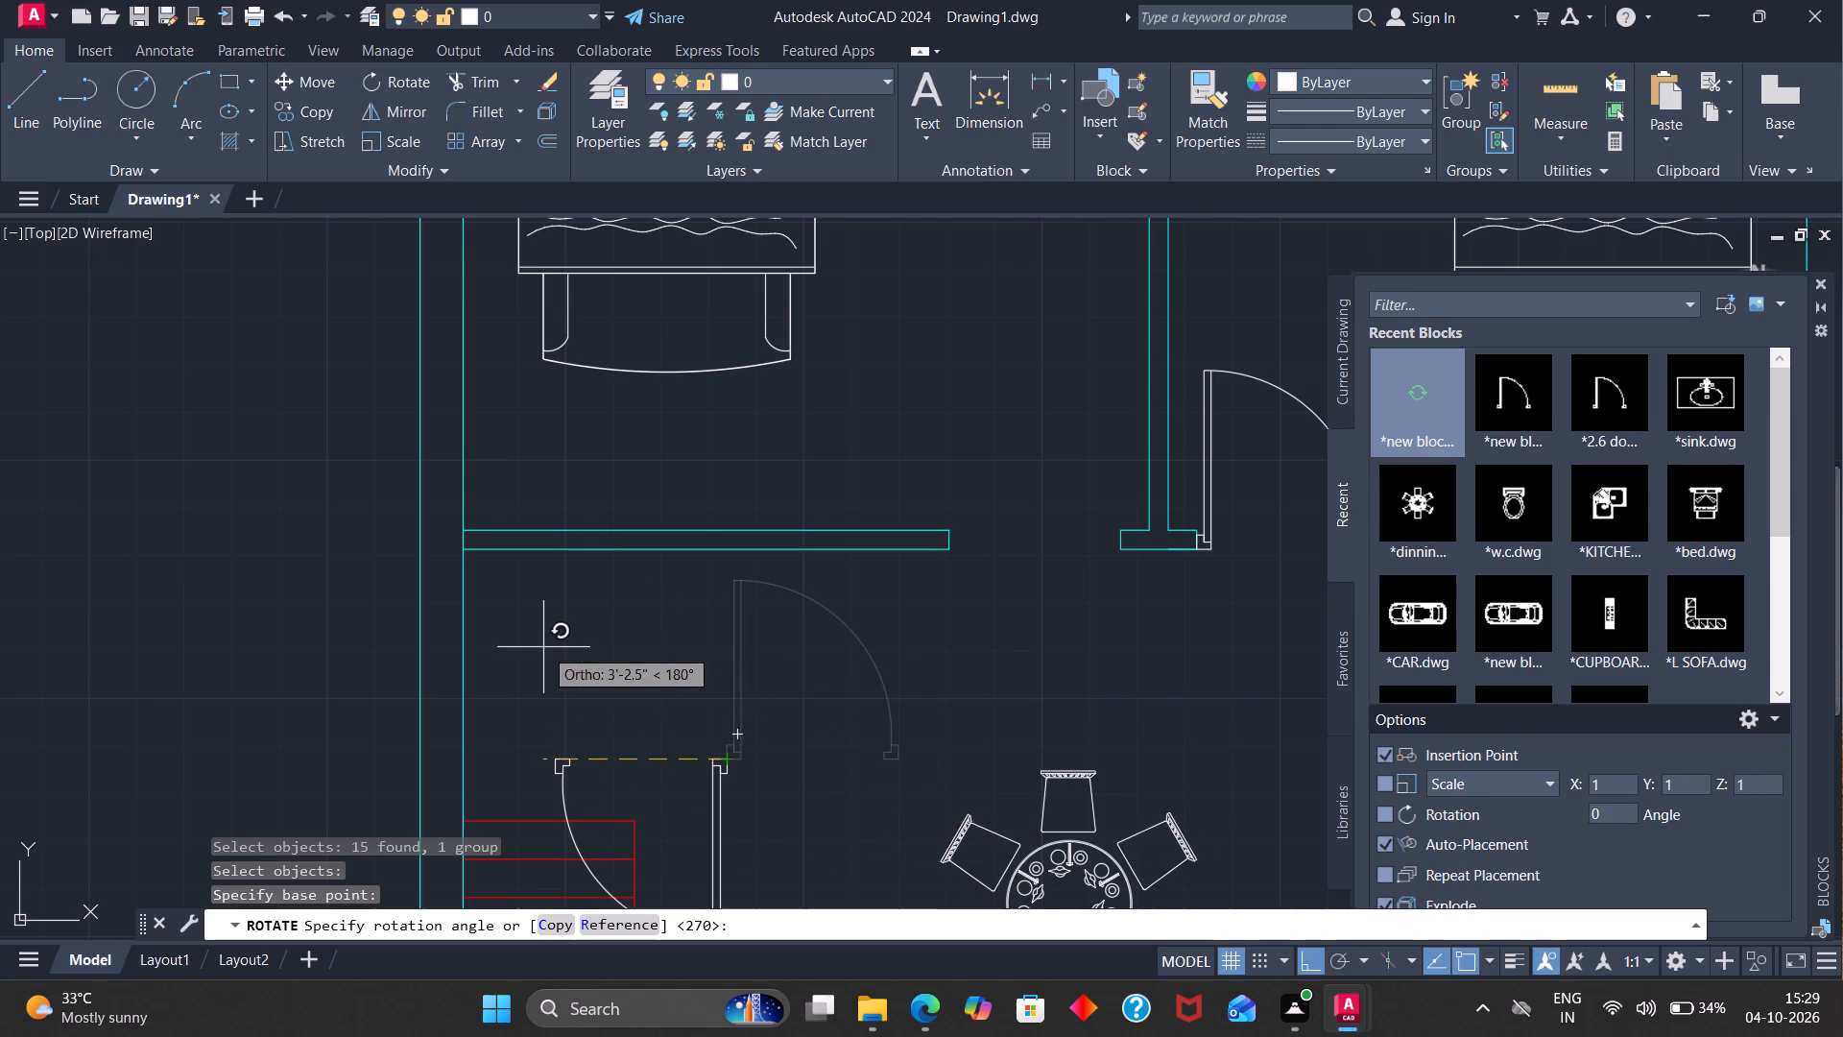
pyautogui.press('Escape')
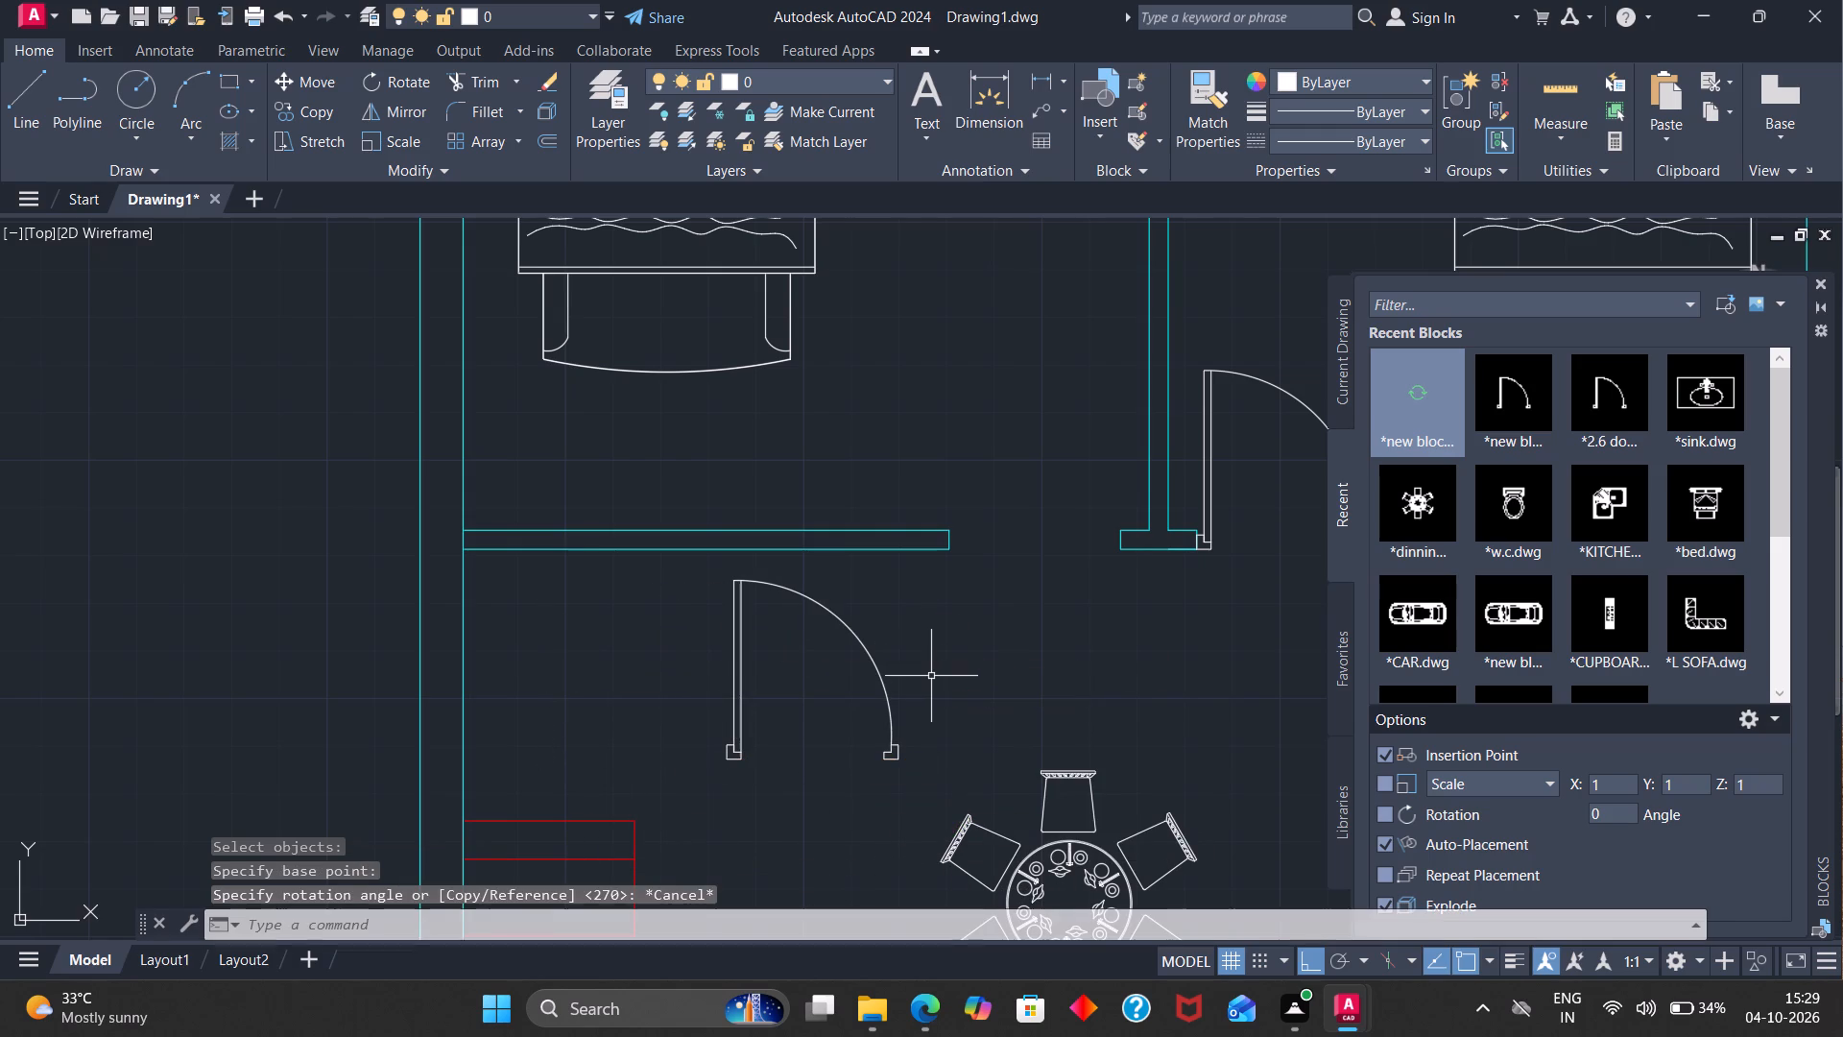
# Mirror the grouped door about a vertical line through its hinge-side jamb's outer corner, keeping the source door.
pyautogui.write('mi')
pyautogui.press('Return')
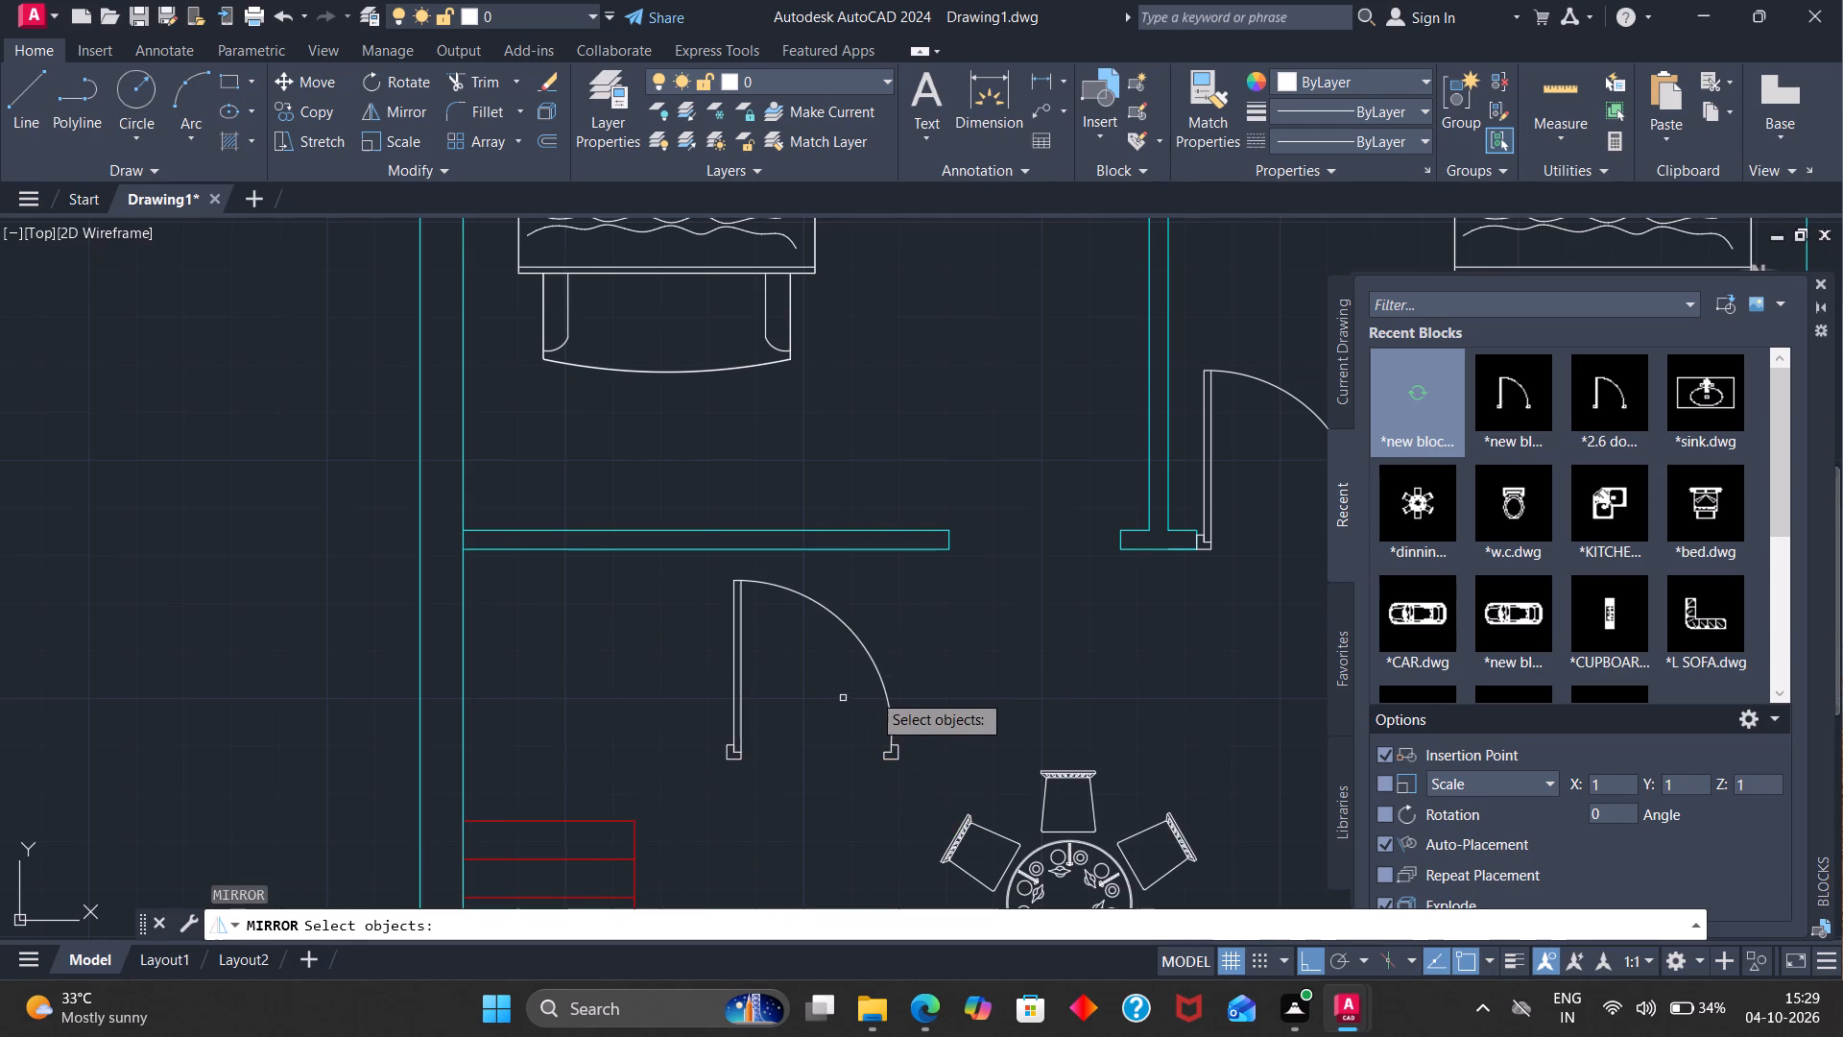
pyautogui.click(882, 693)
pyautogui.press('Return')
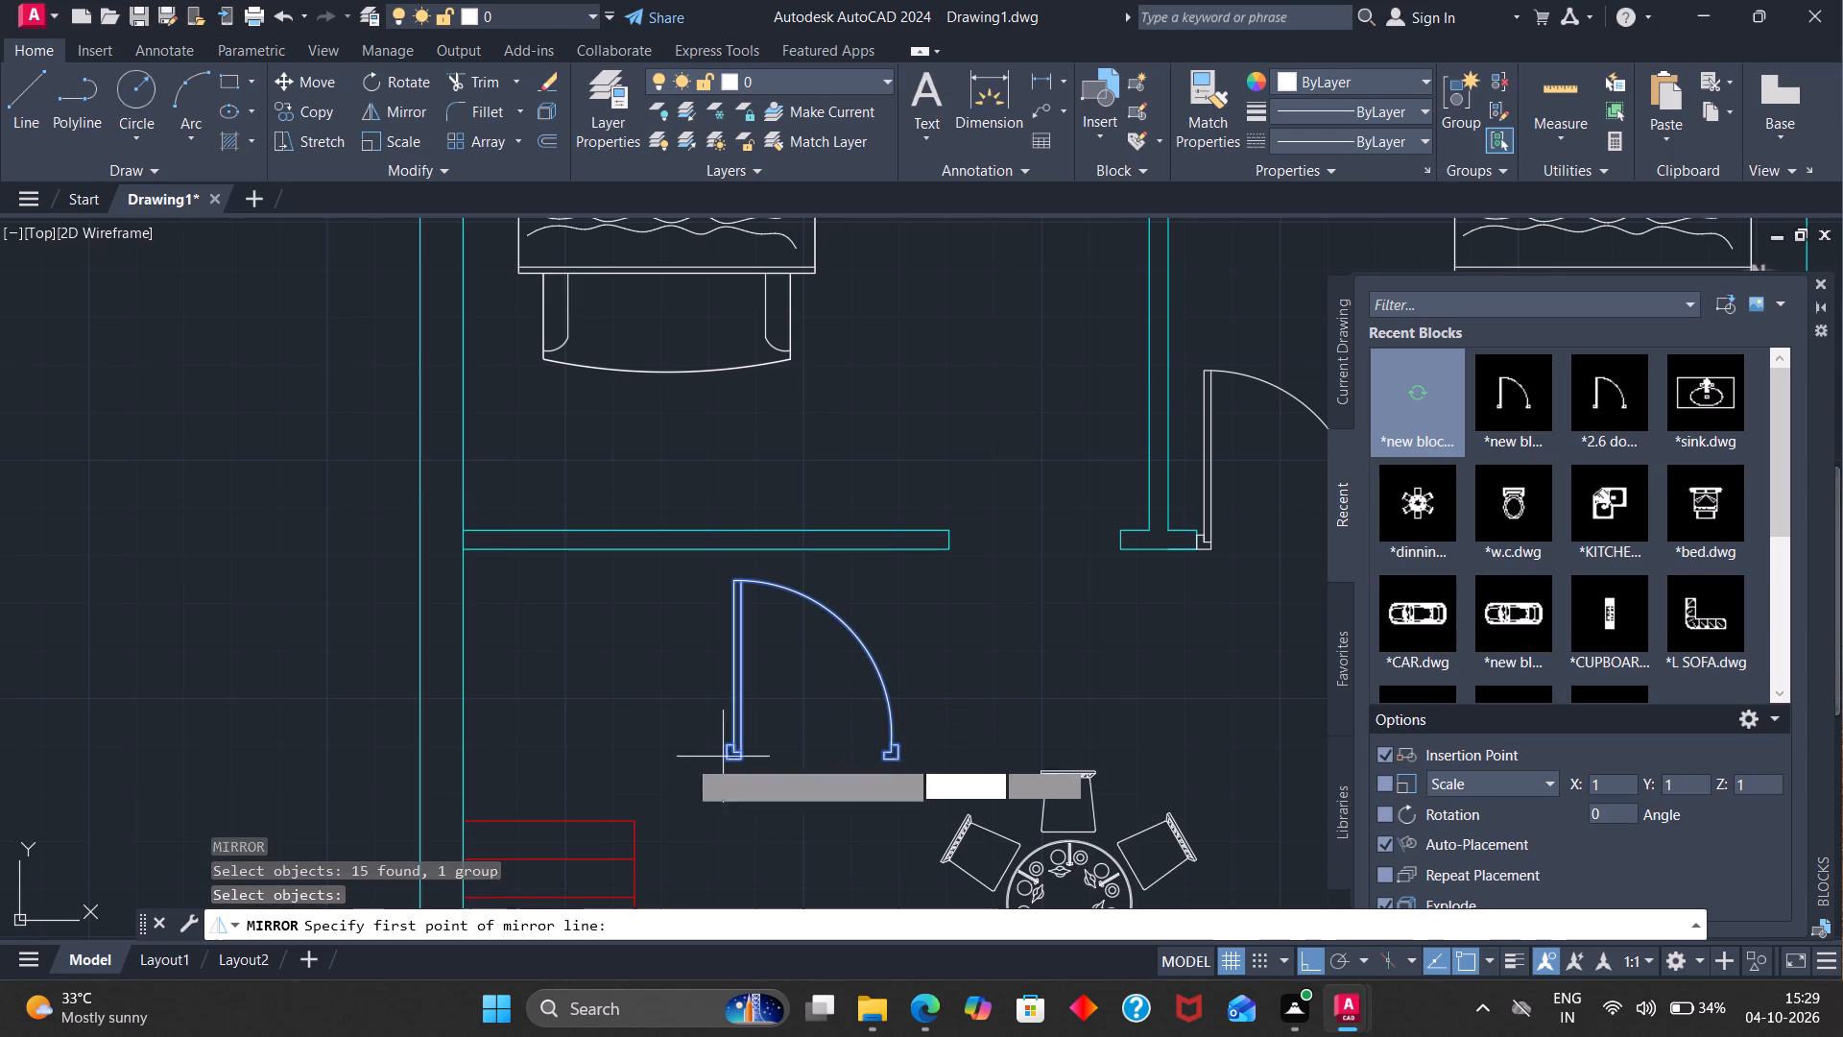
pyautogui.click(728, 764)
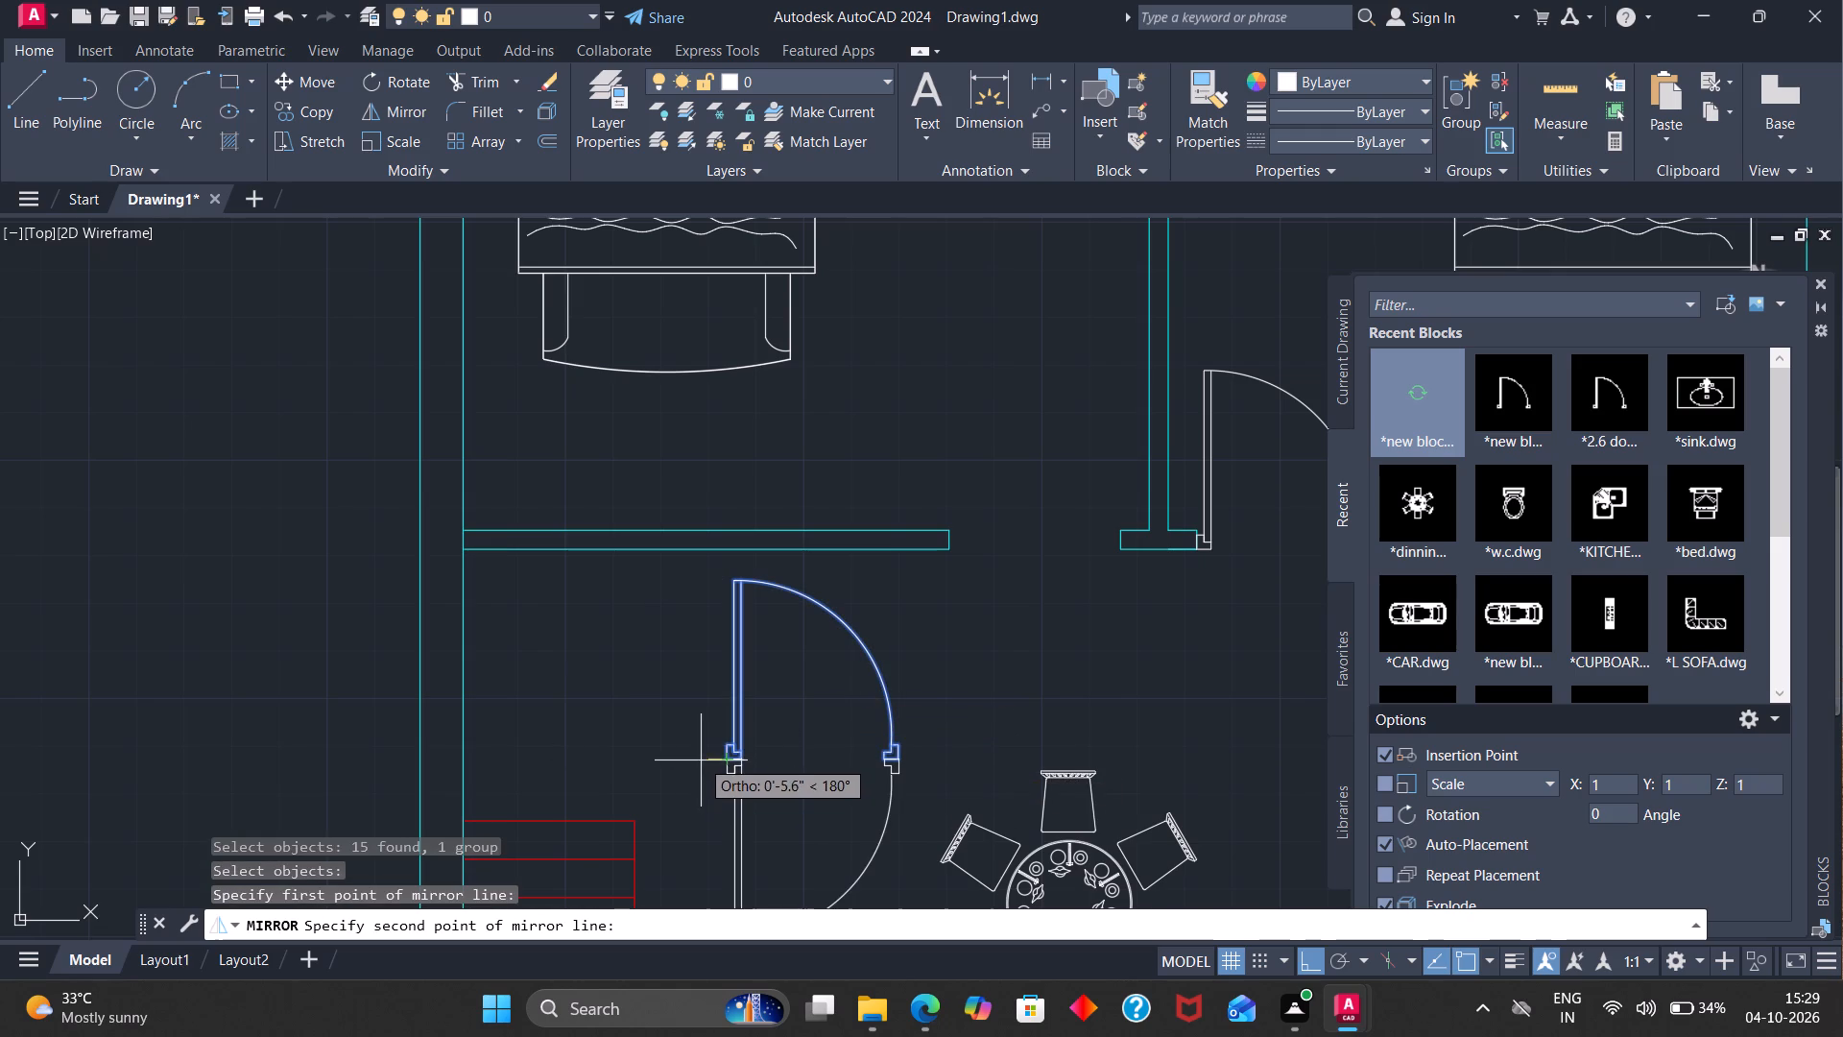
pyautogui.click(717, 718)
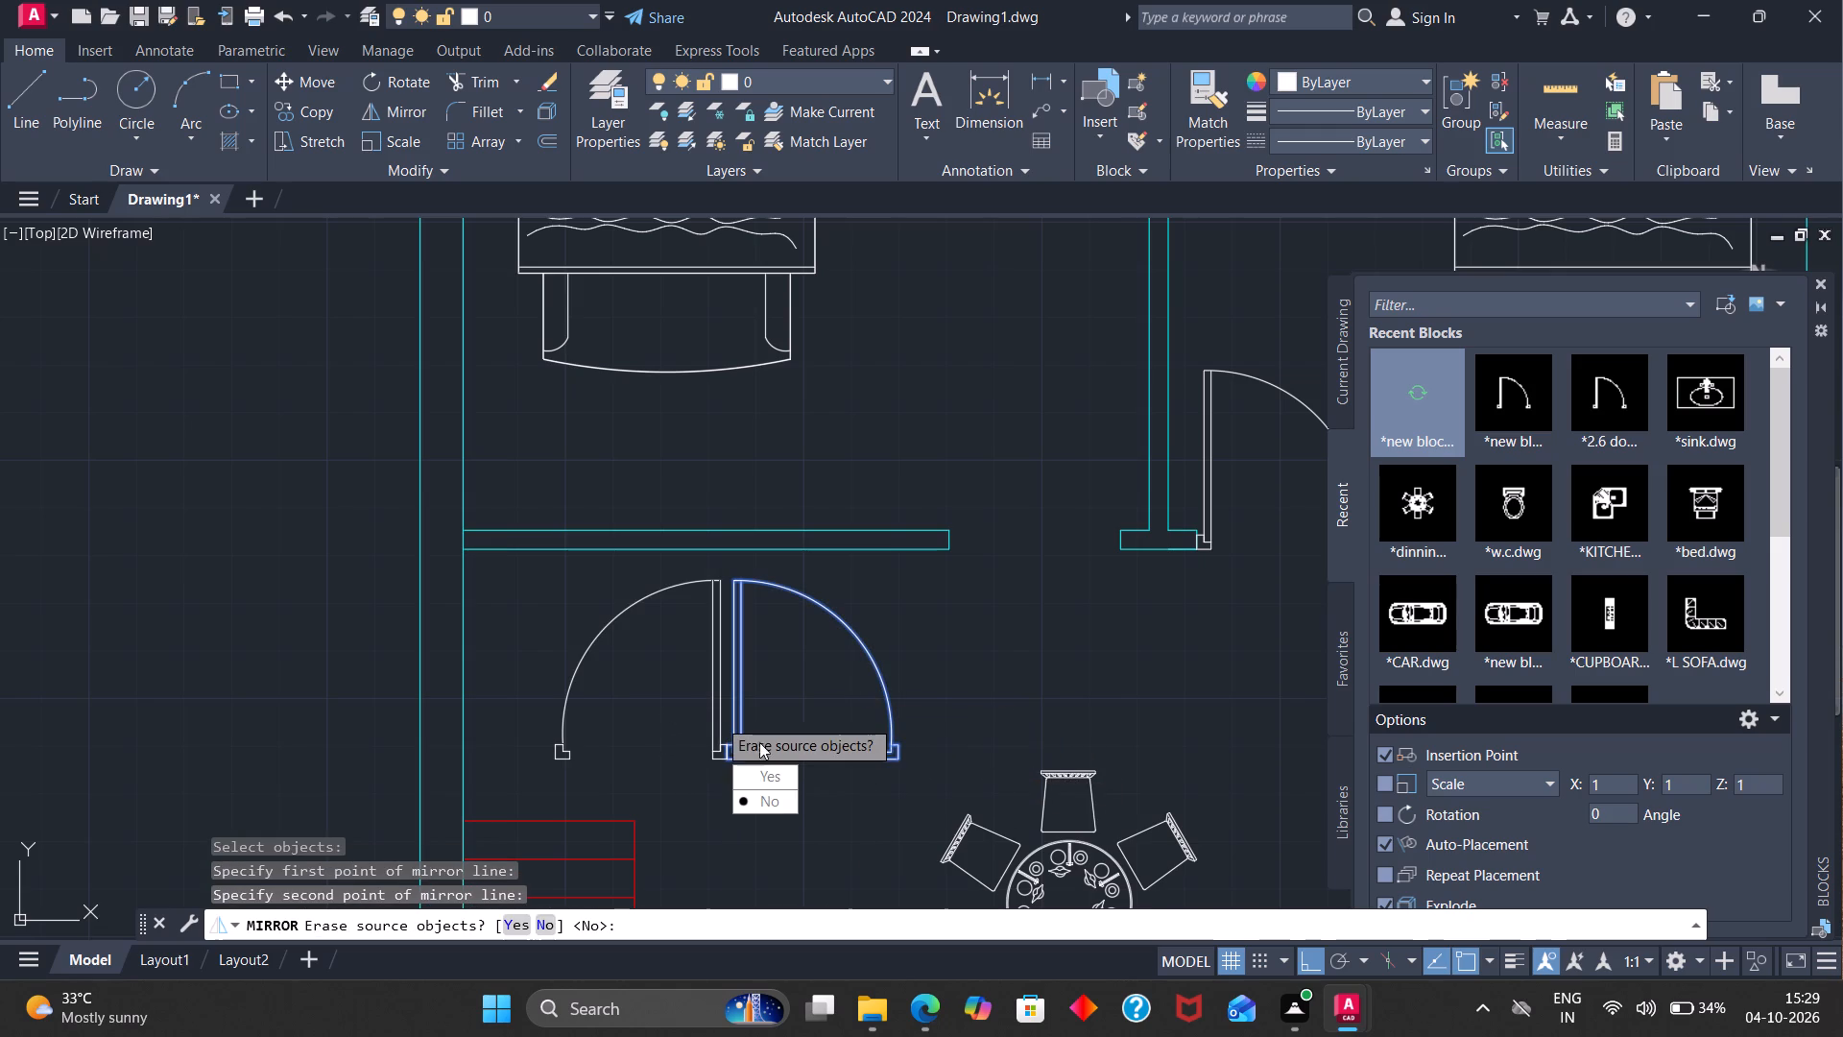
pyautogui.moveTo(756, 790); pyautogui.dragTo(717, 718)
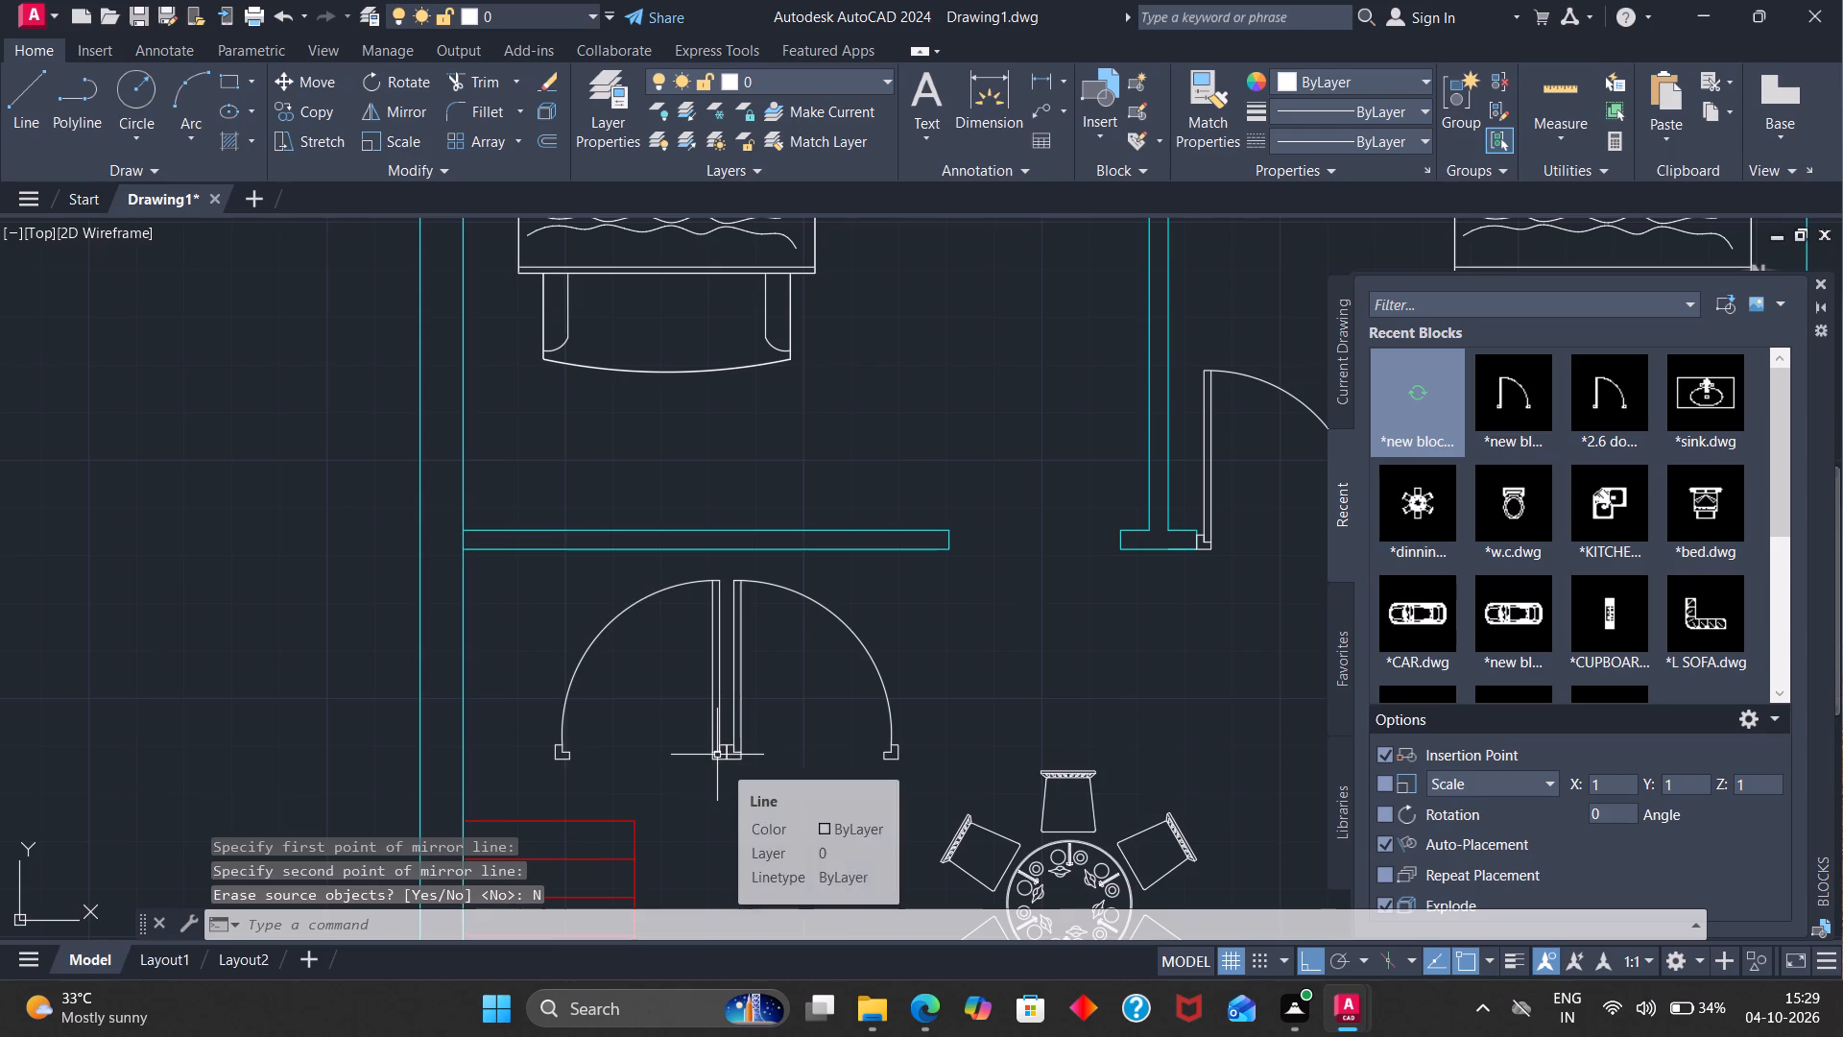
# Move the mirrored door by its hinge-side jamb's outer corner to the wall stub's lower corner, filling the upper-left bedroom opening.
pyautogui.press('m')
pyautogui.press('Return')
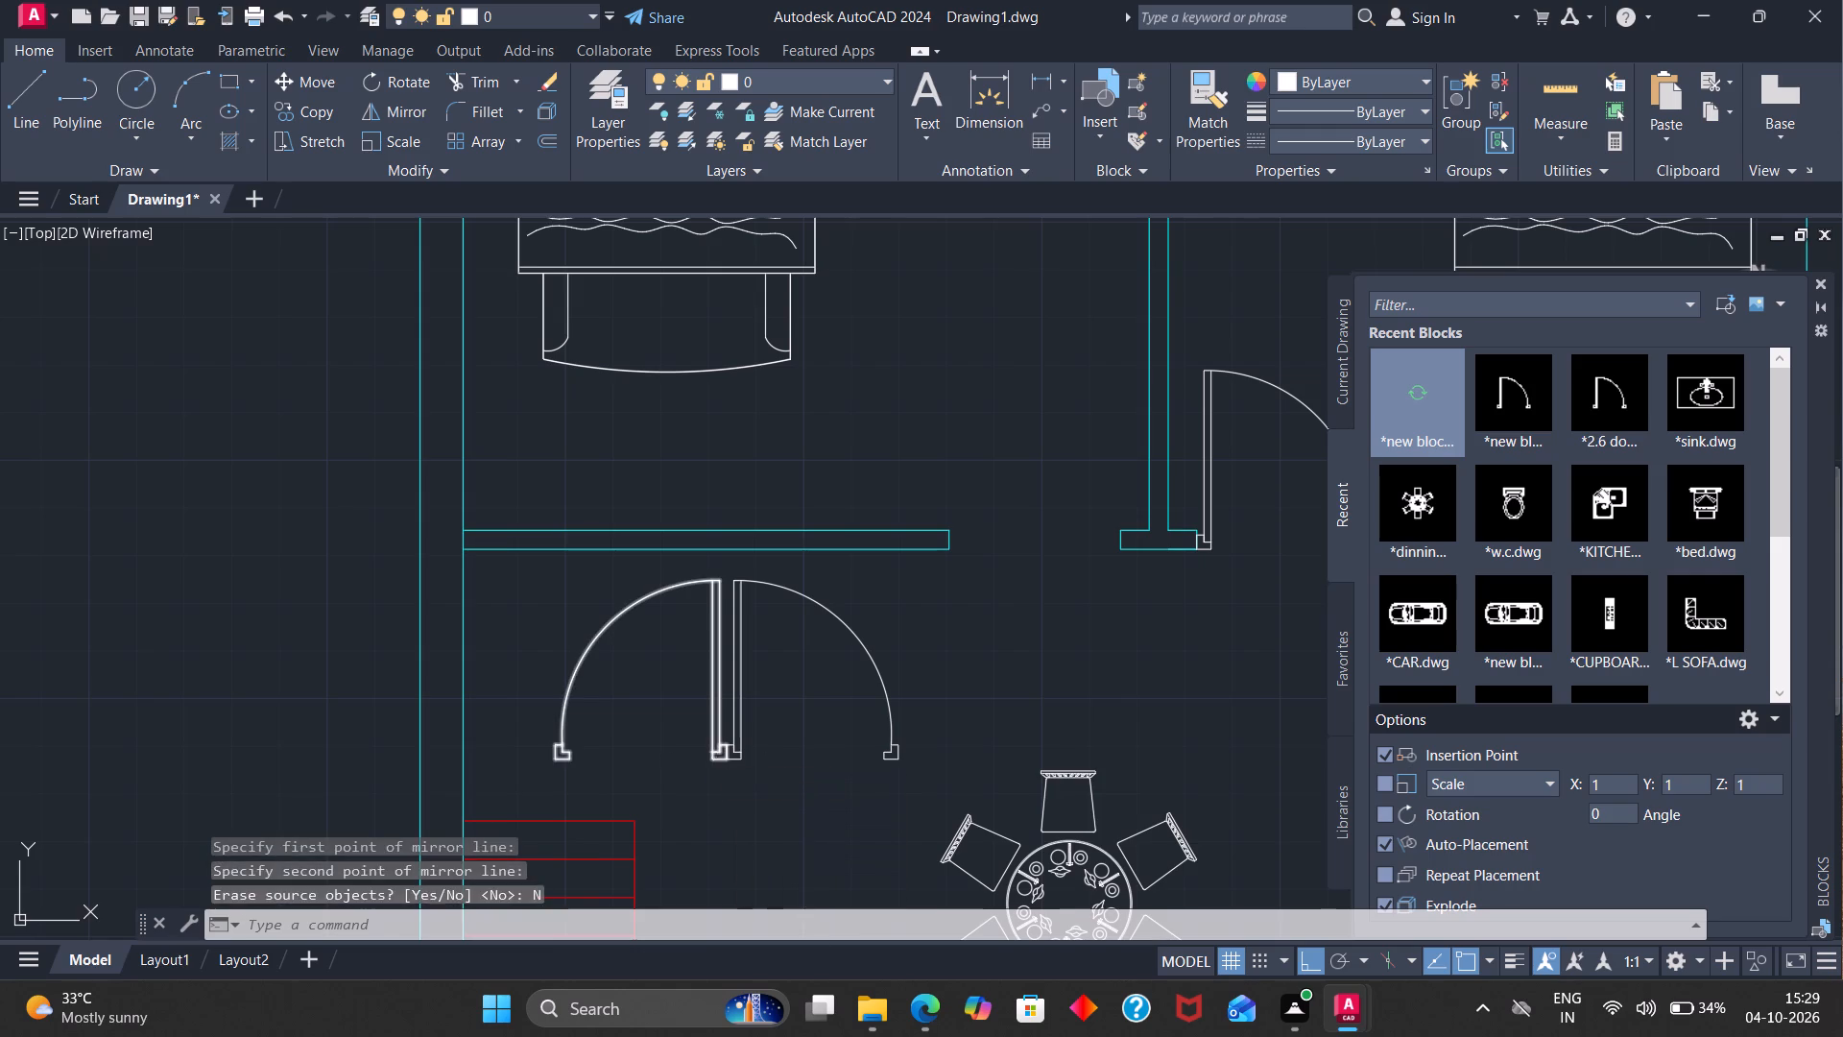
pyautogui.click(717, 737)
pyautogui.press('Return')
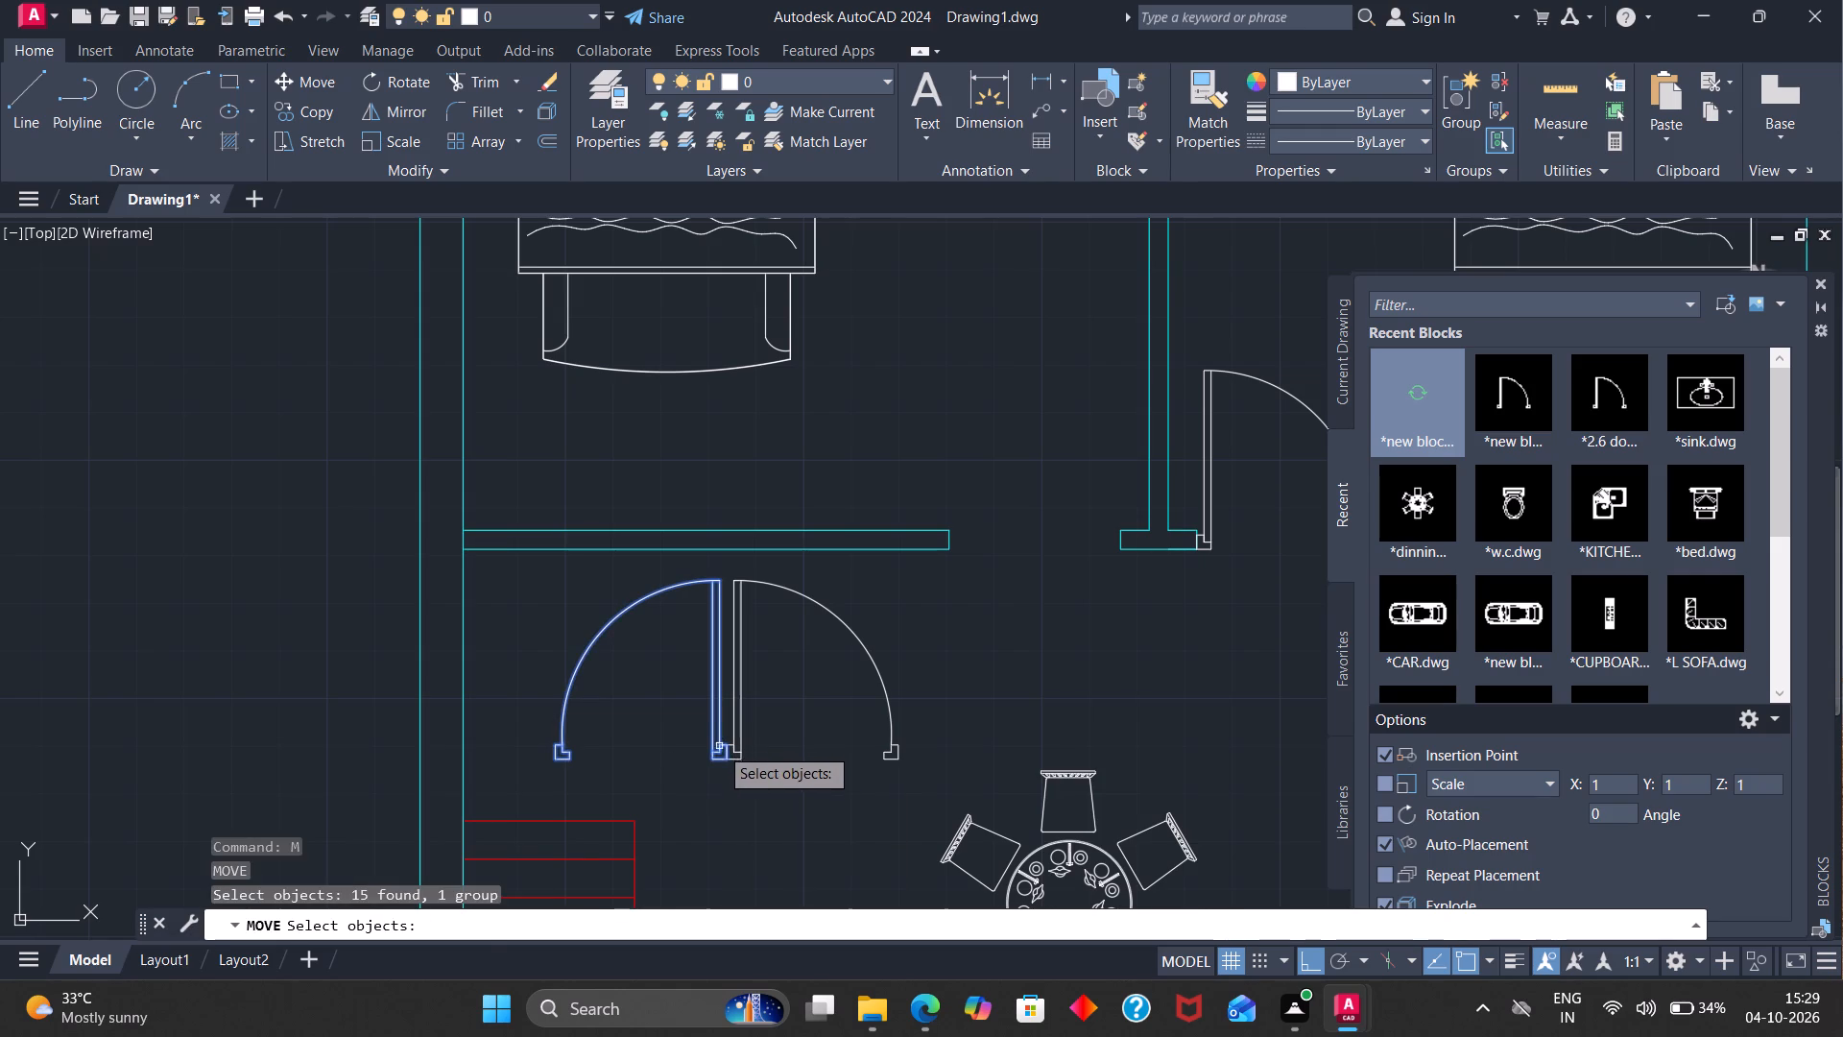
pyautogui.scroll(3, 731, 761)
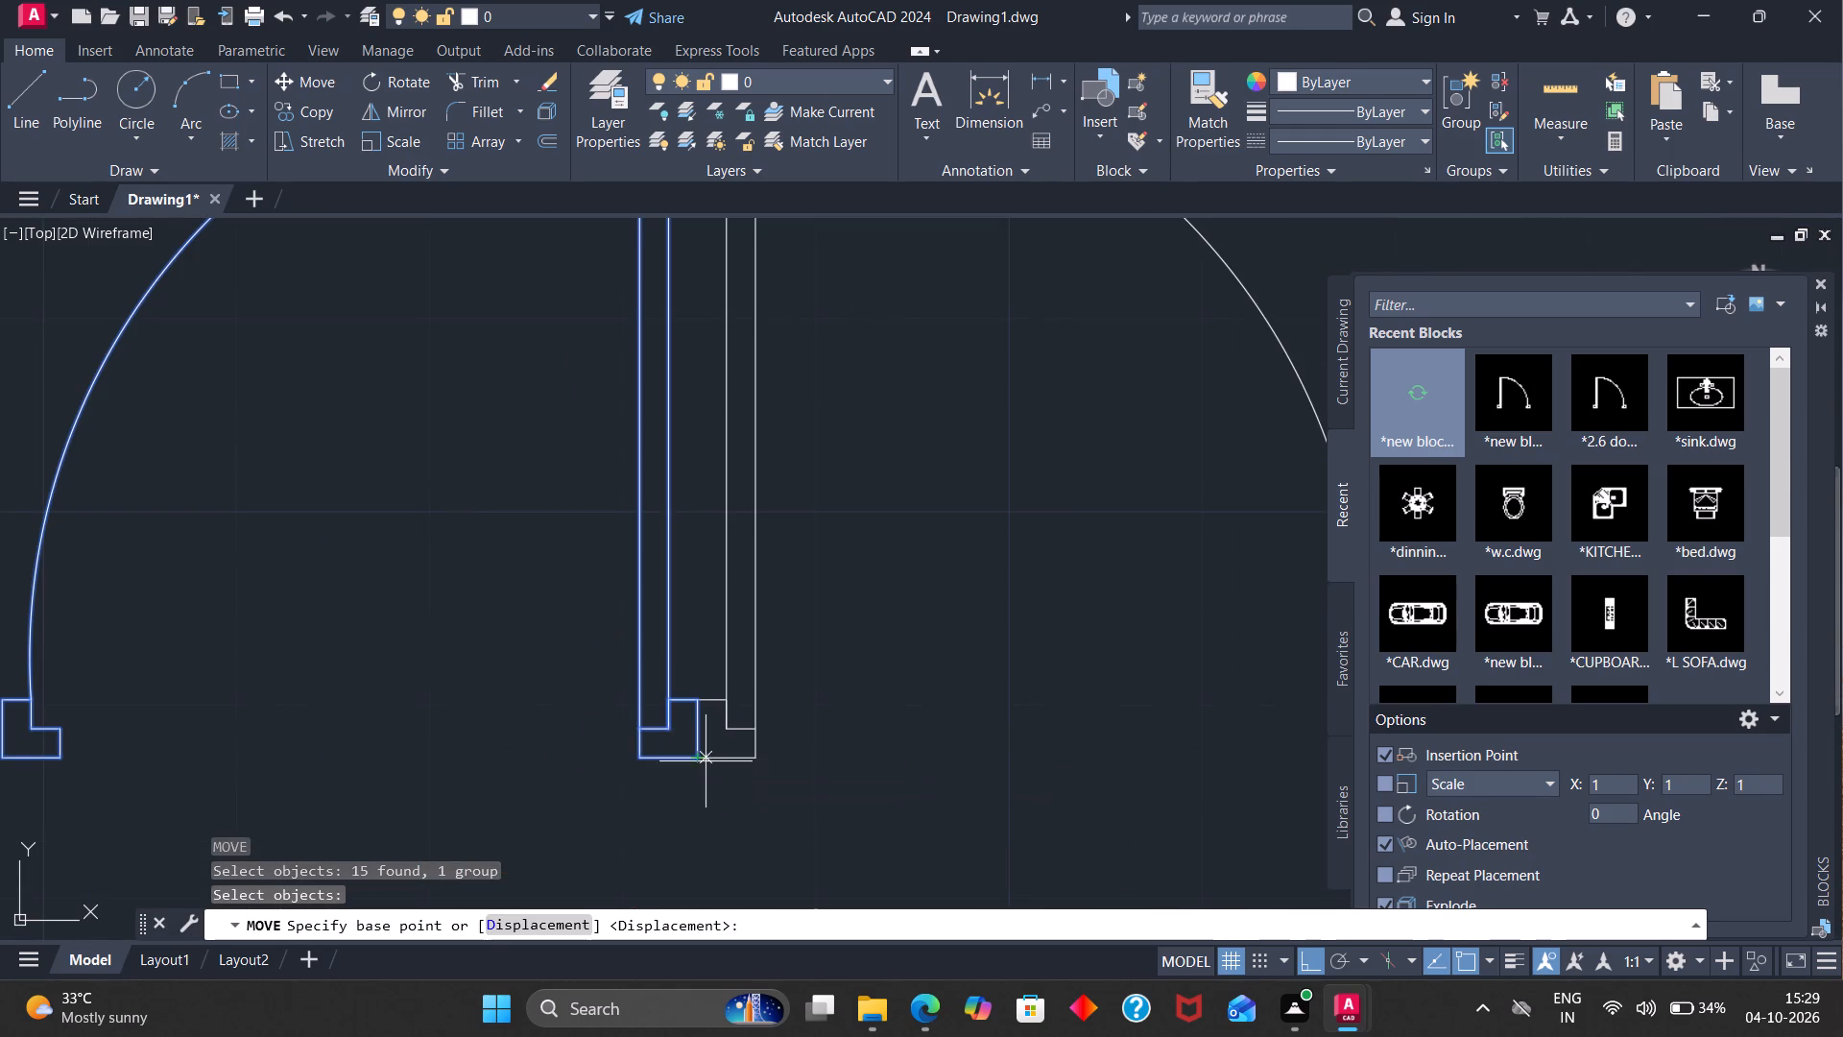
pyautogui.click(702, 758)
pyautogui.scroll(-3, 950, 642)
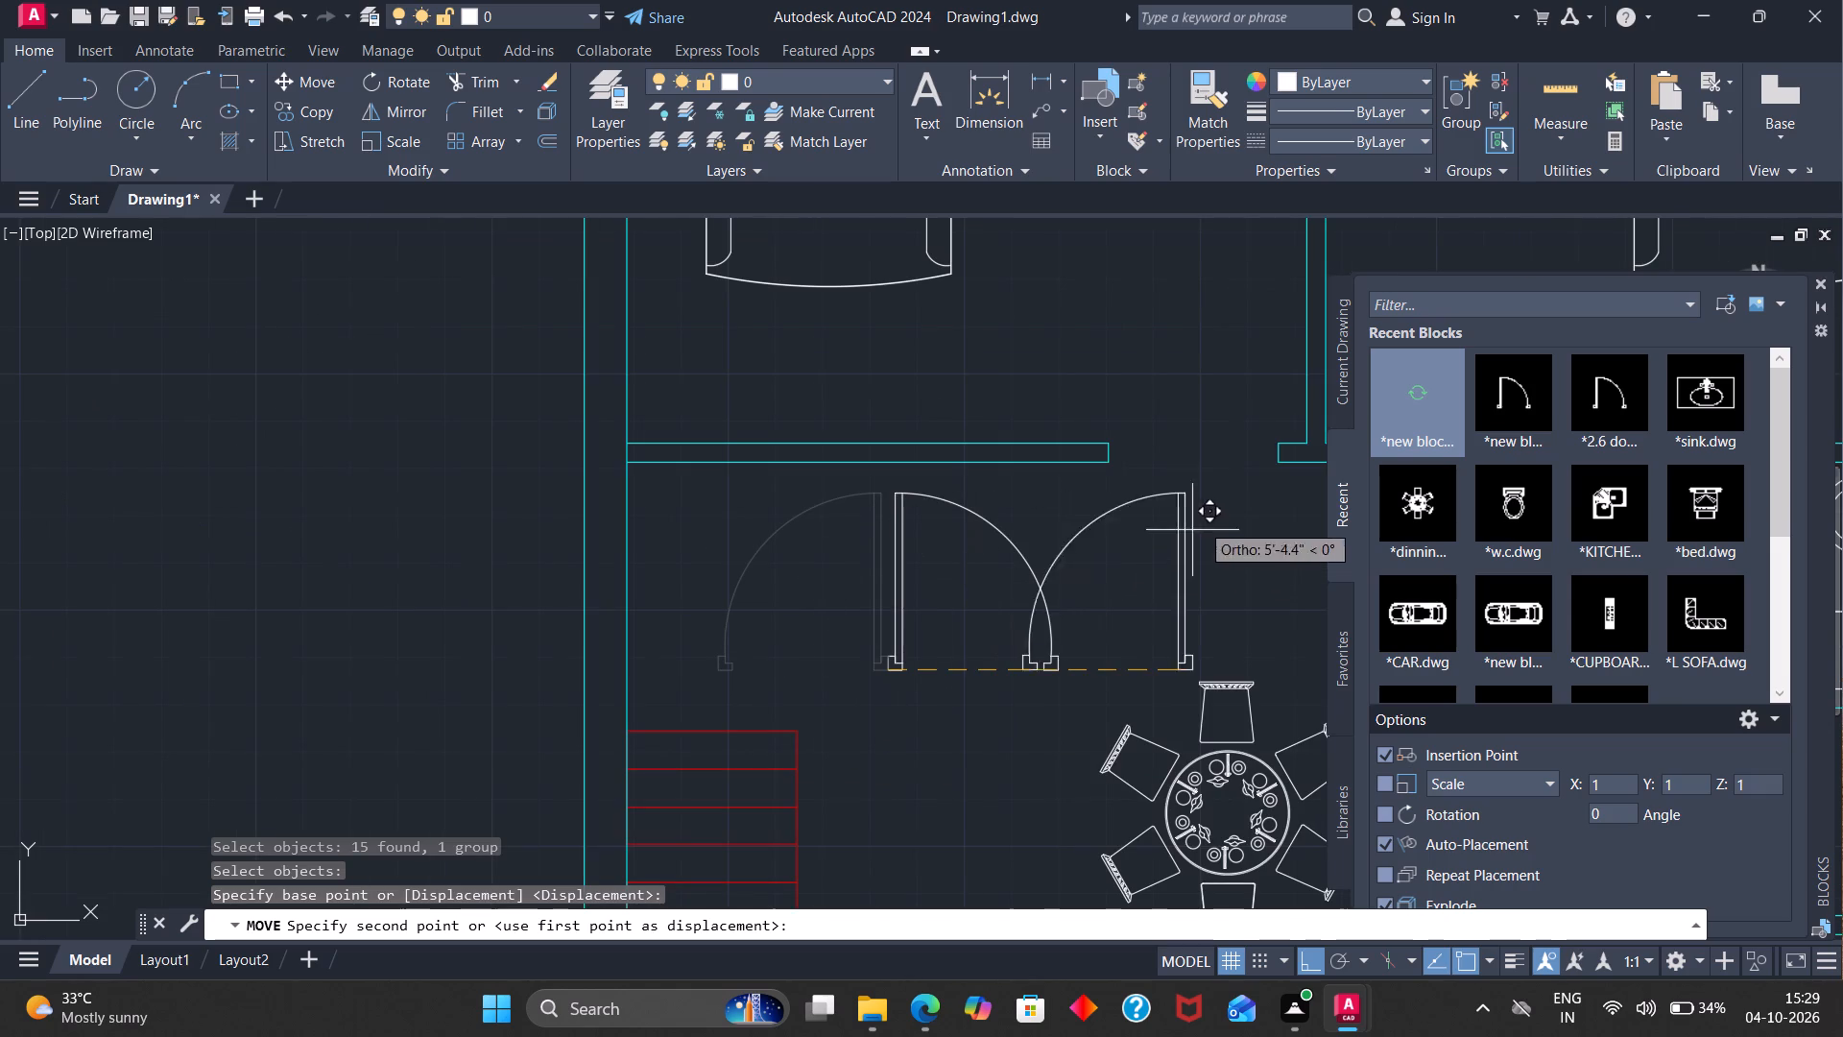
pyautogui.click(1276, 464)
# Close the block library to clear the drawing area around the floor plan.
pyautogui.scroll(-1, 1233, 496)
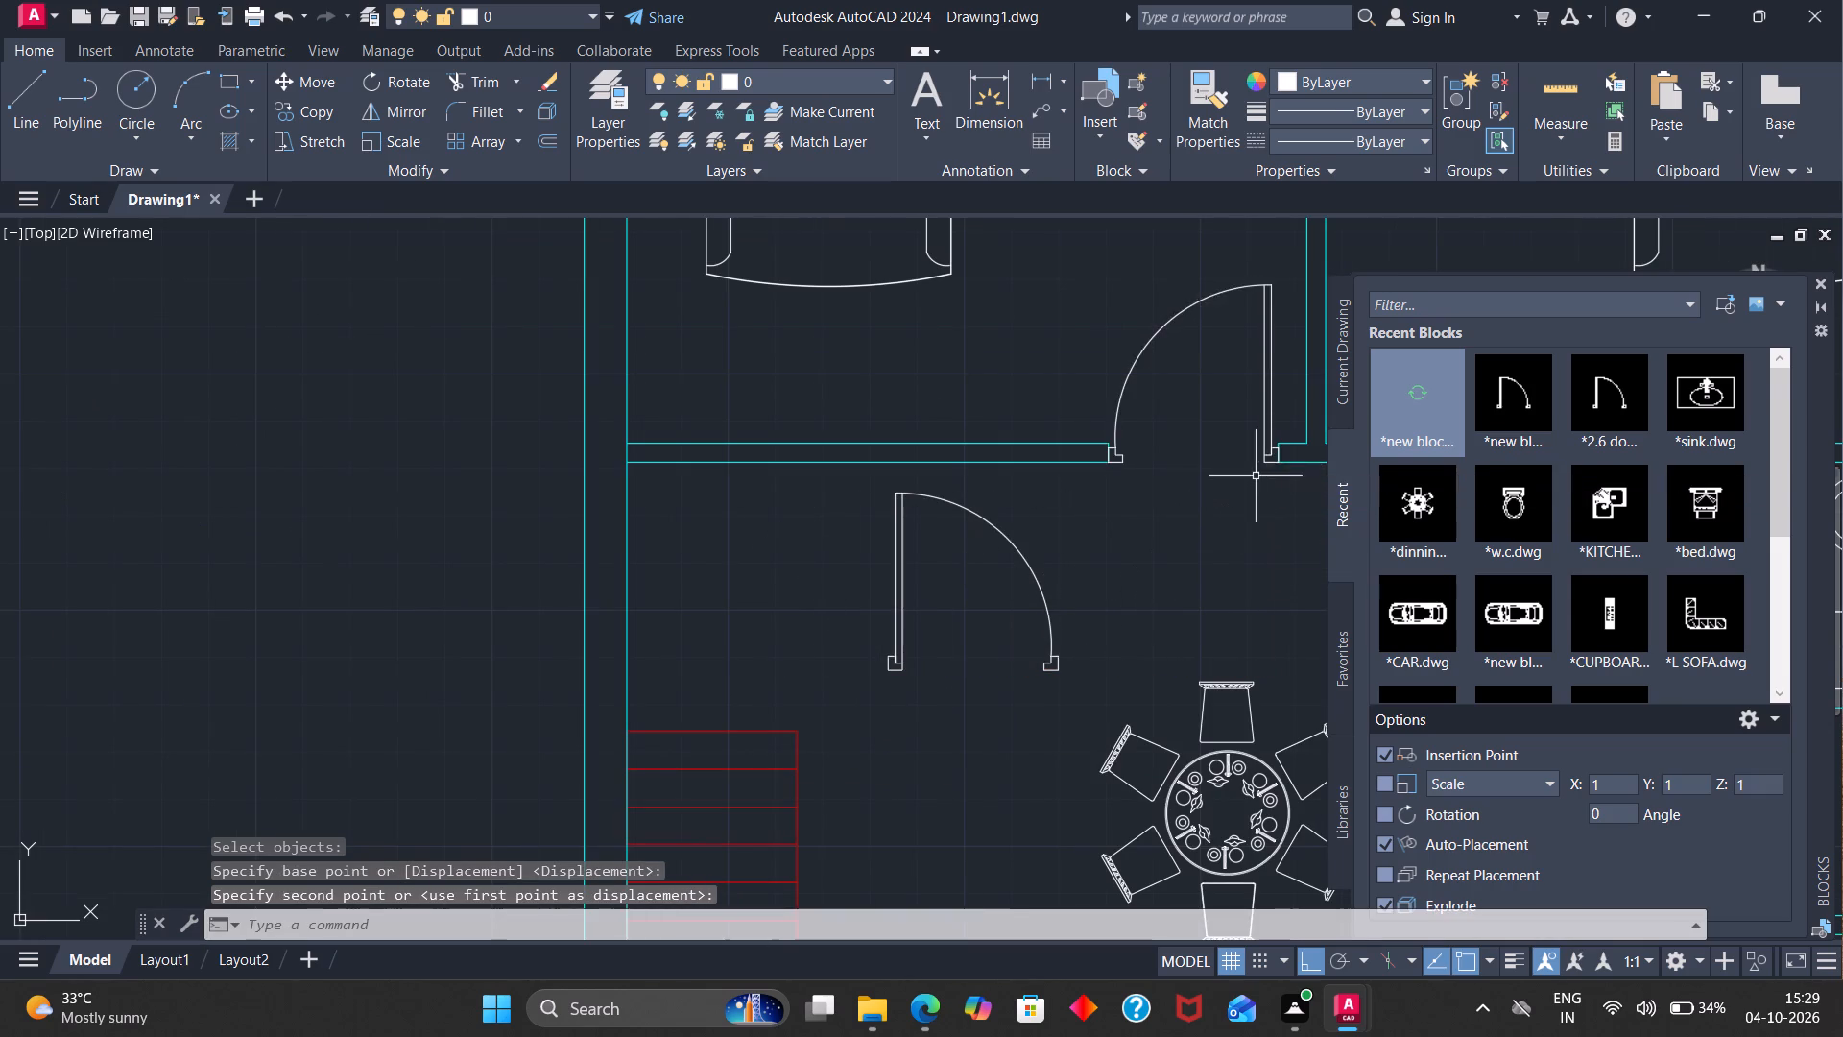
pyautogui.scroll(-3, 1221, 509)
pyautogui.click(1821, 277)
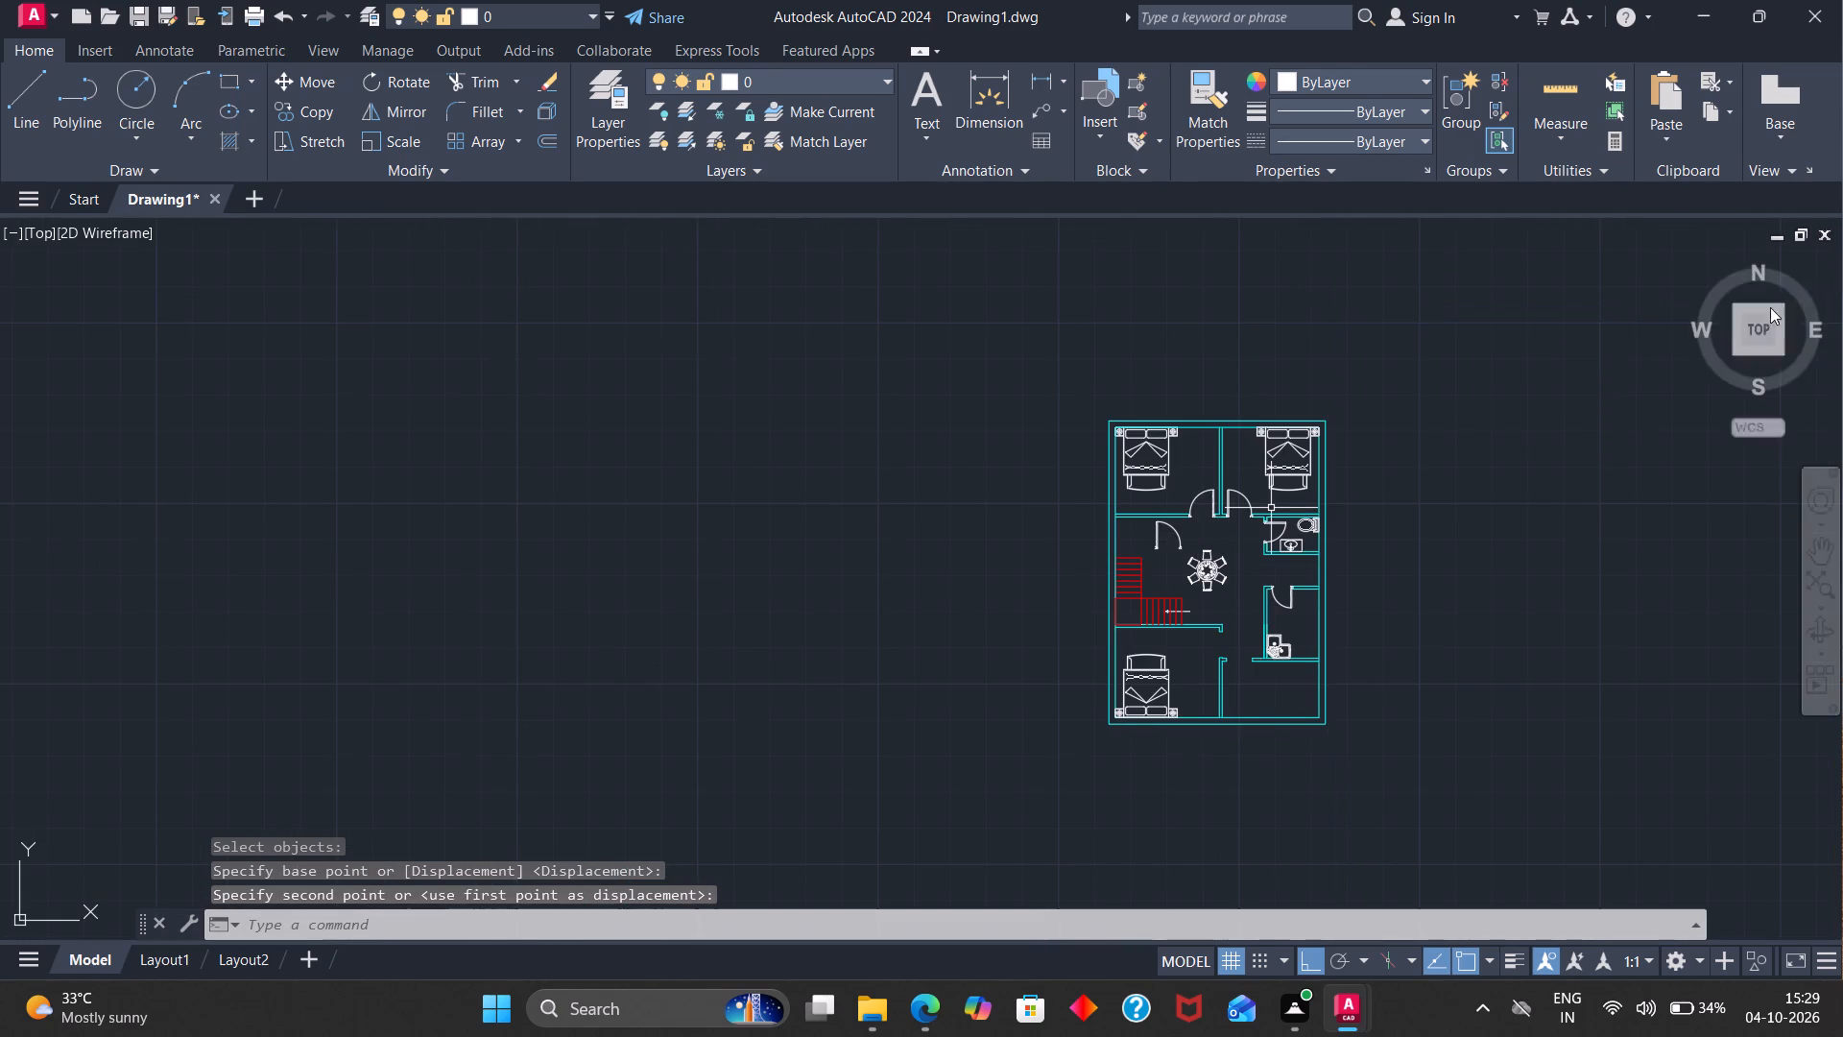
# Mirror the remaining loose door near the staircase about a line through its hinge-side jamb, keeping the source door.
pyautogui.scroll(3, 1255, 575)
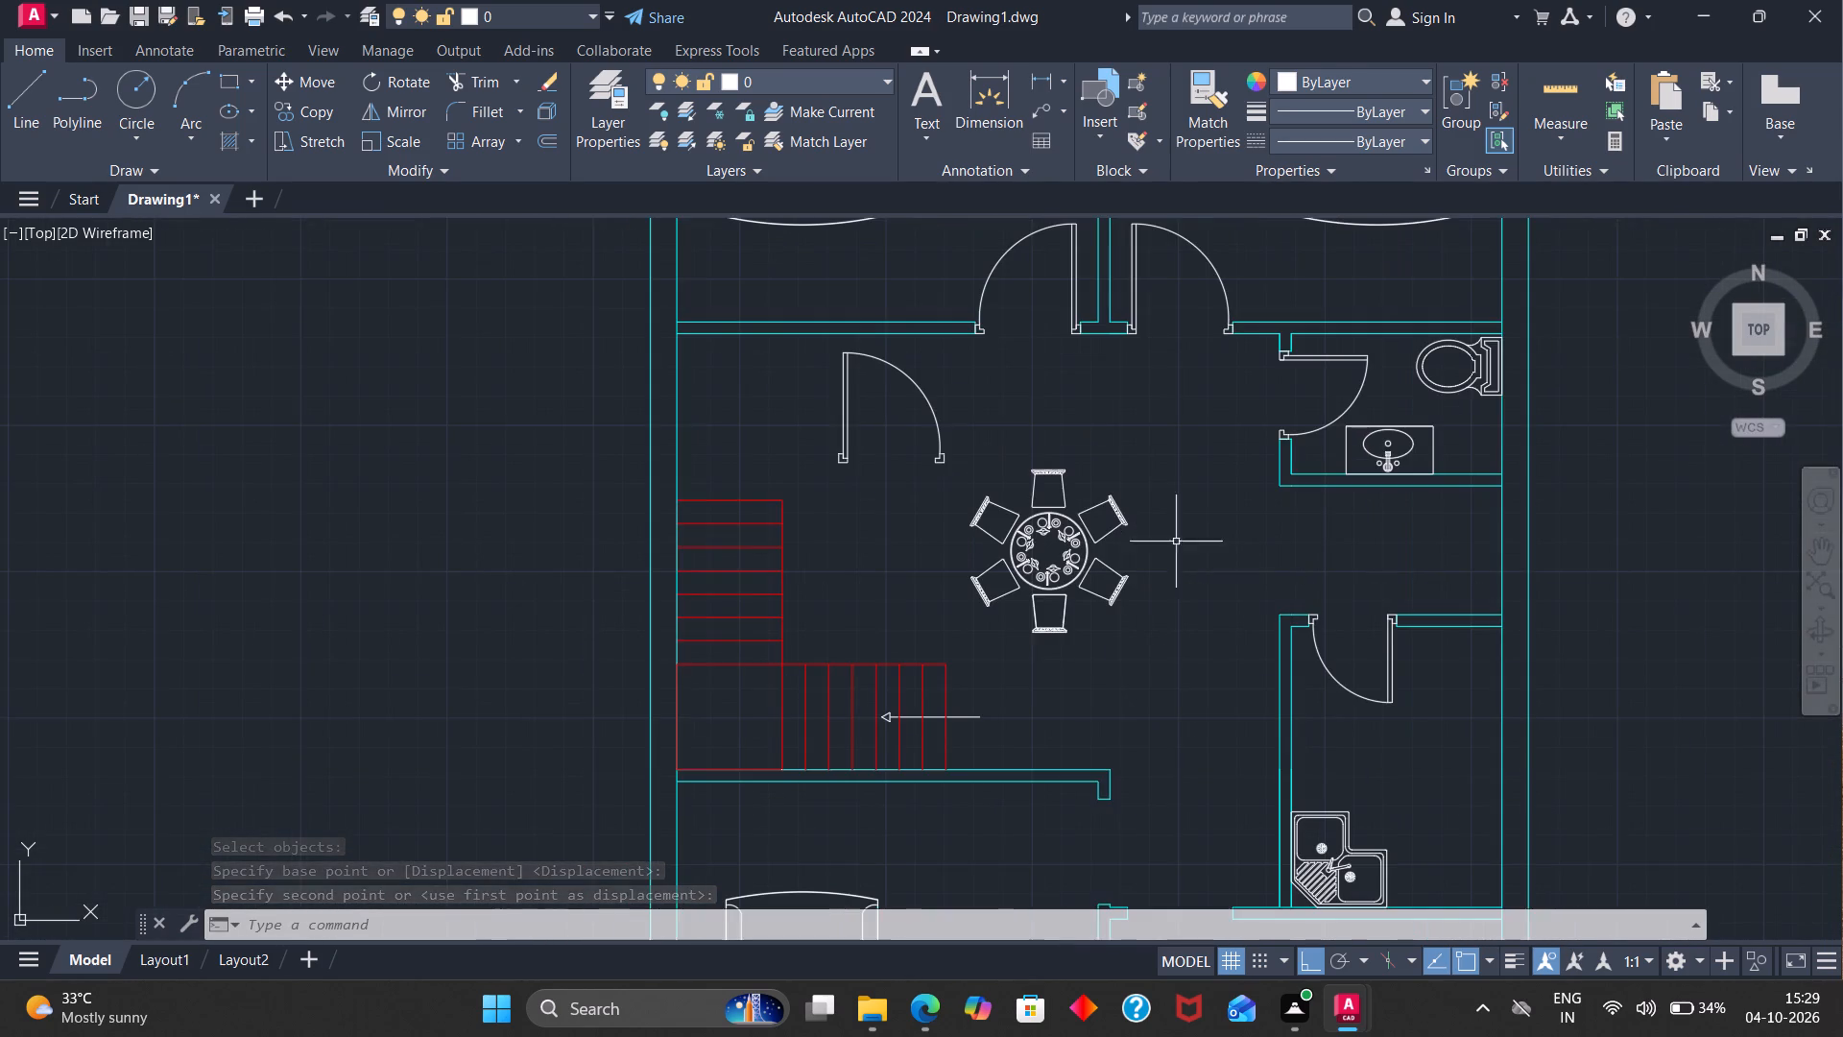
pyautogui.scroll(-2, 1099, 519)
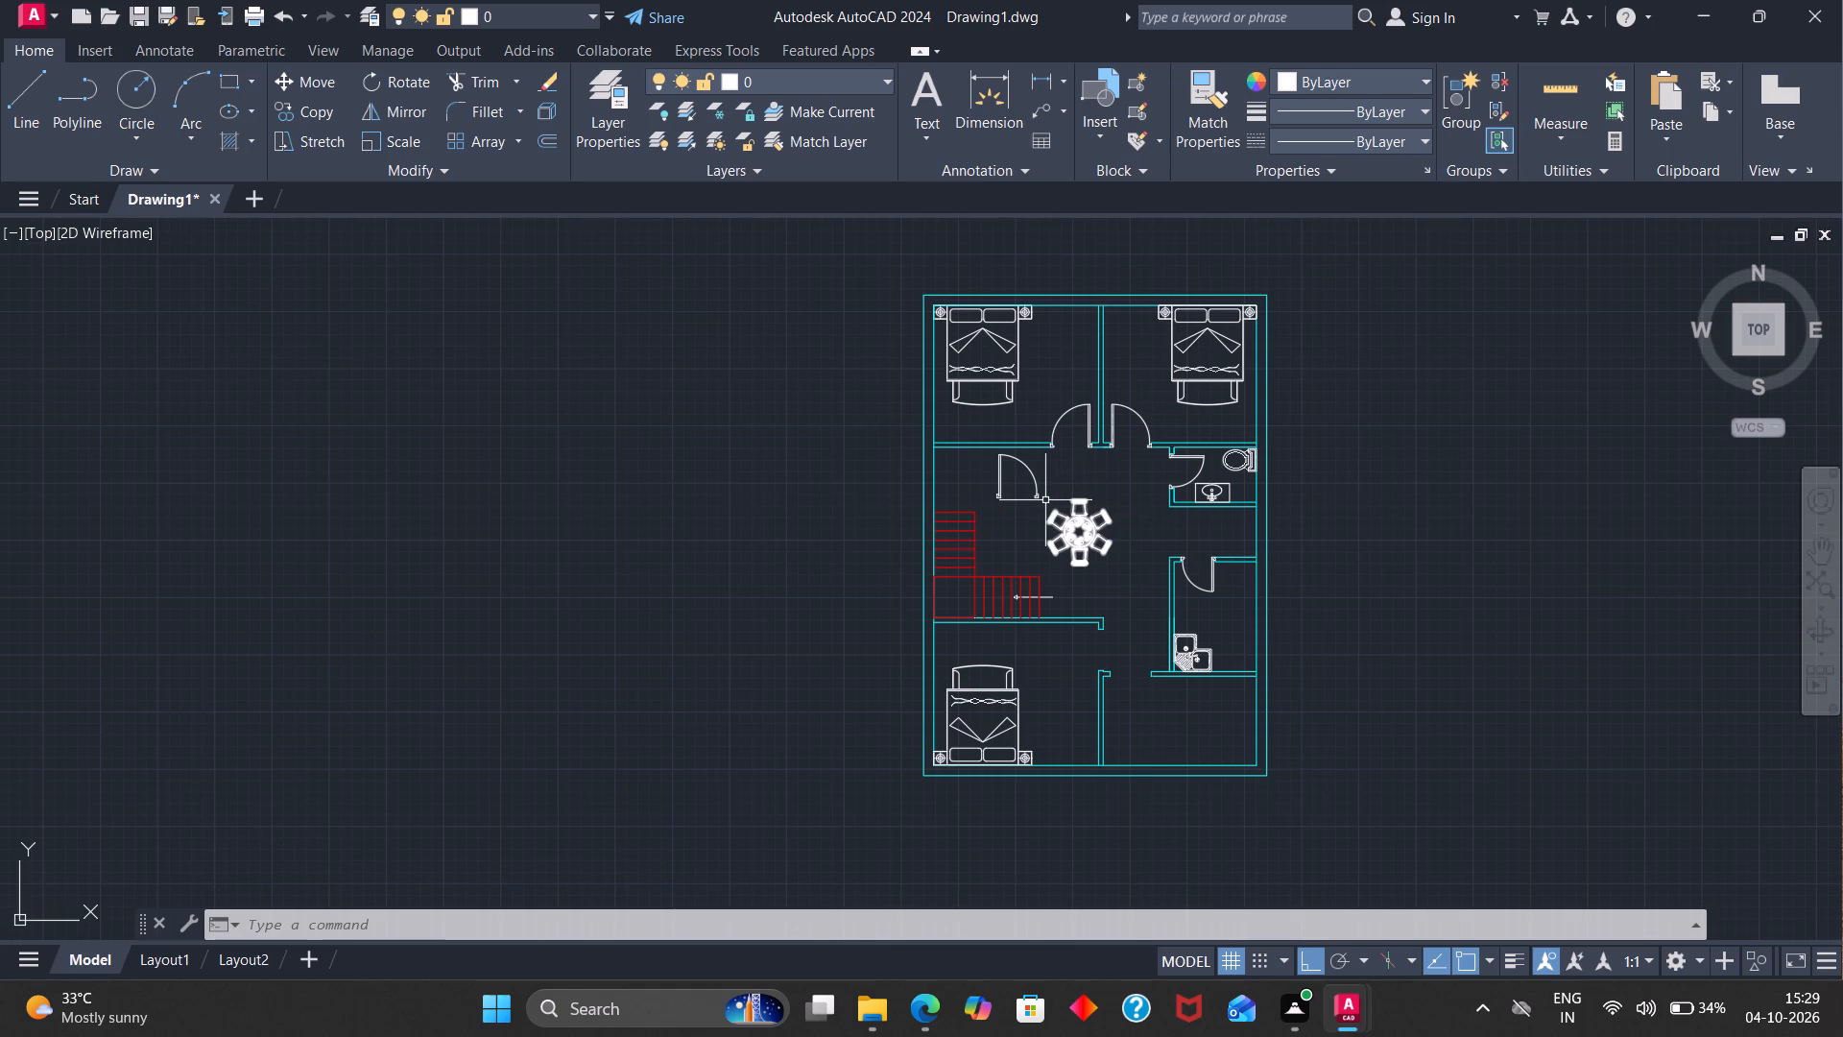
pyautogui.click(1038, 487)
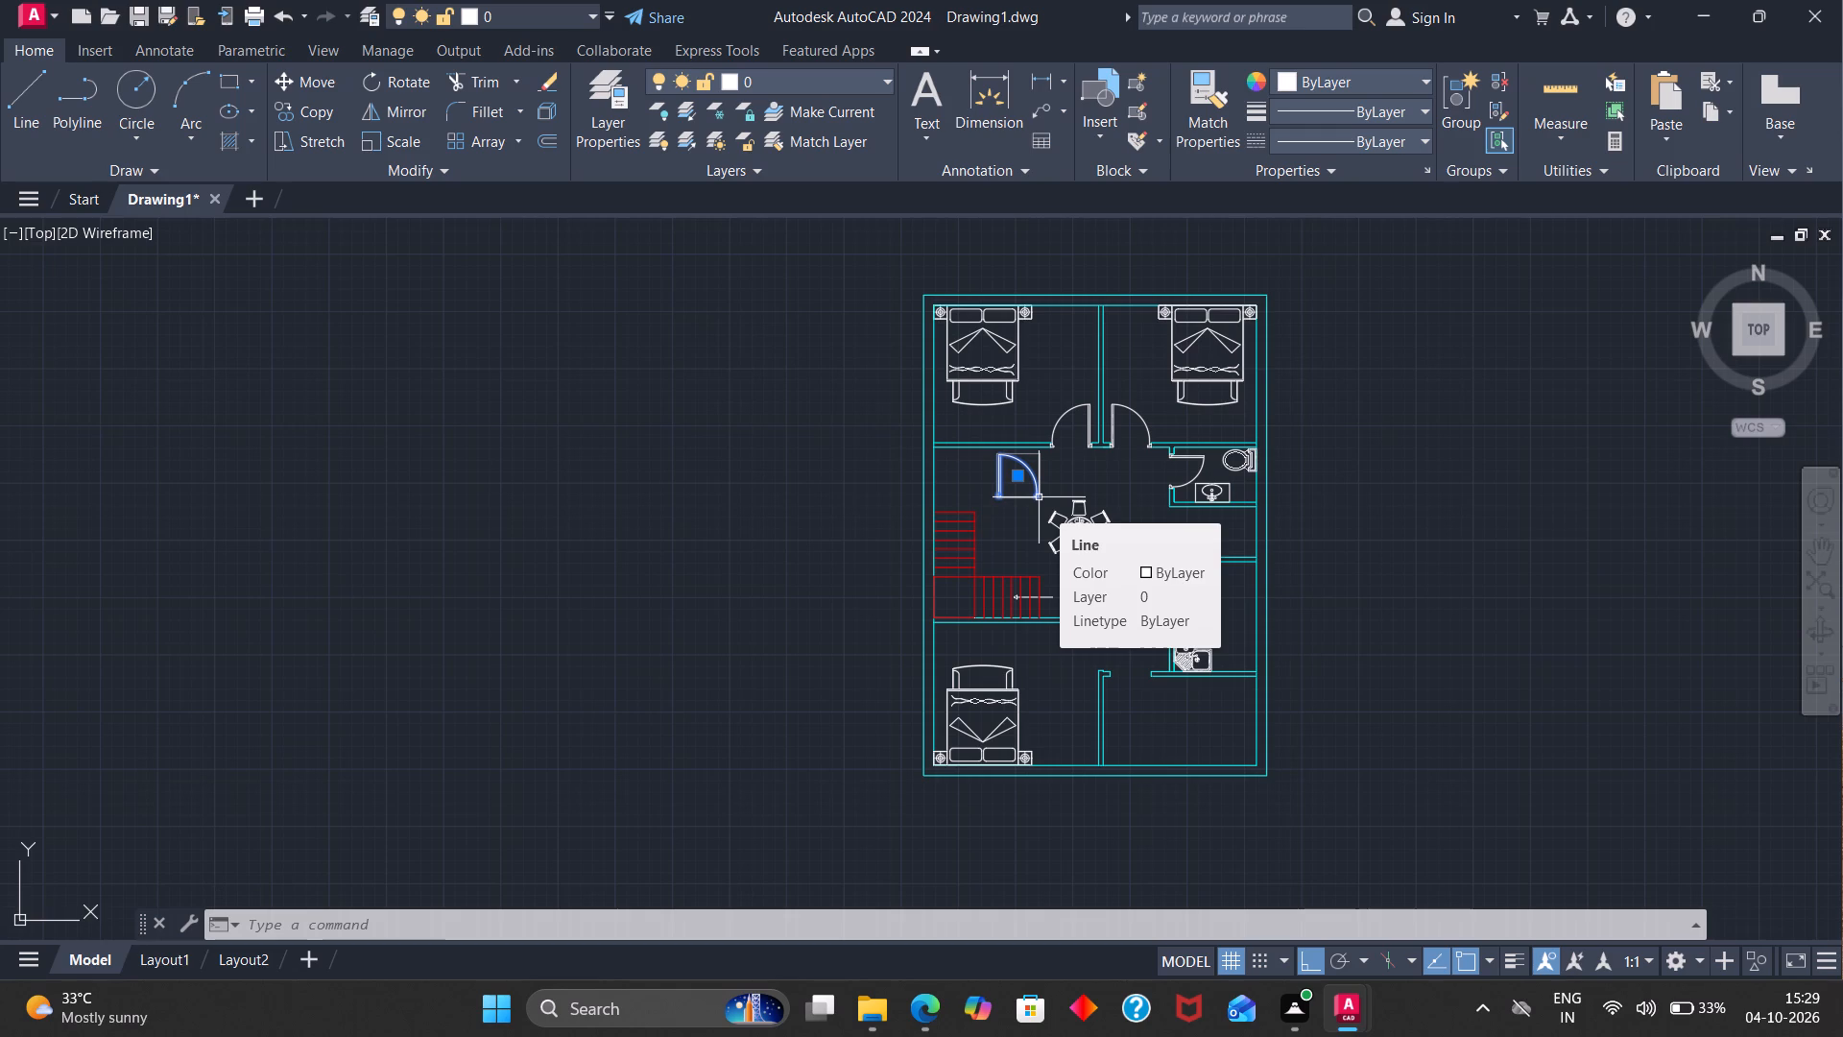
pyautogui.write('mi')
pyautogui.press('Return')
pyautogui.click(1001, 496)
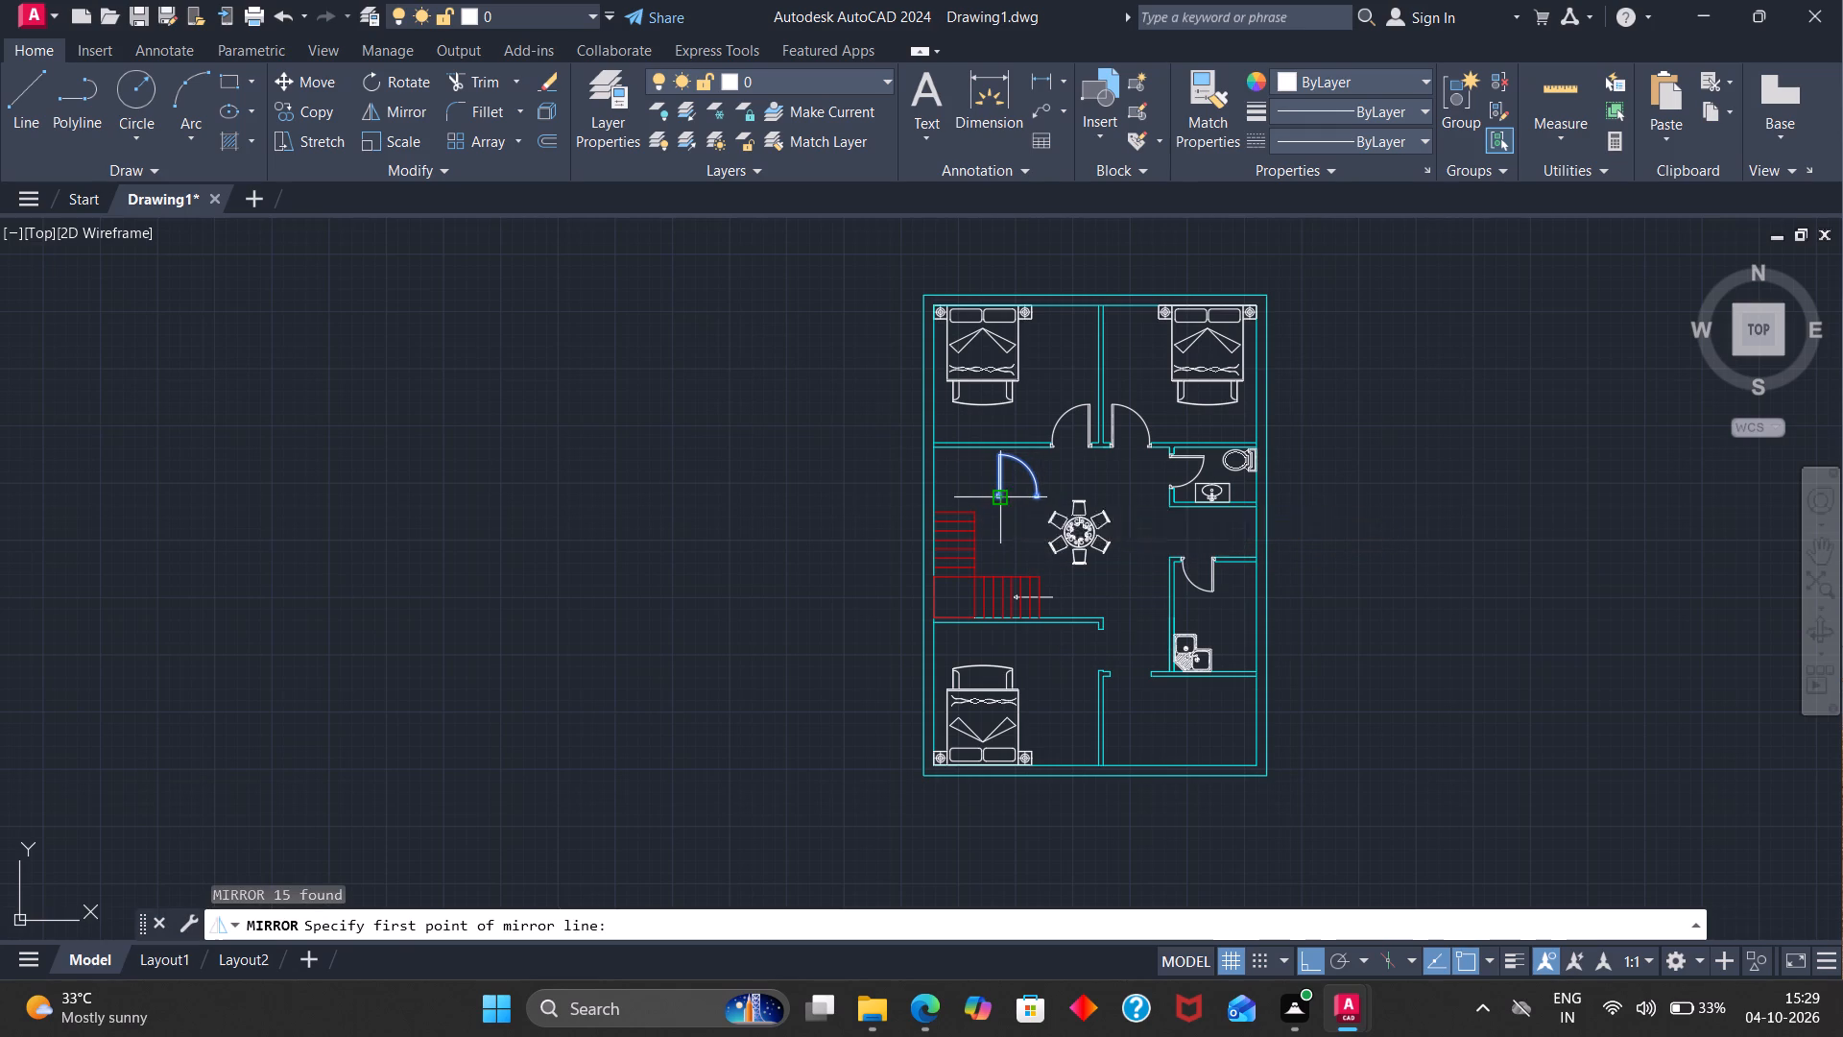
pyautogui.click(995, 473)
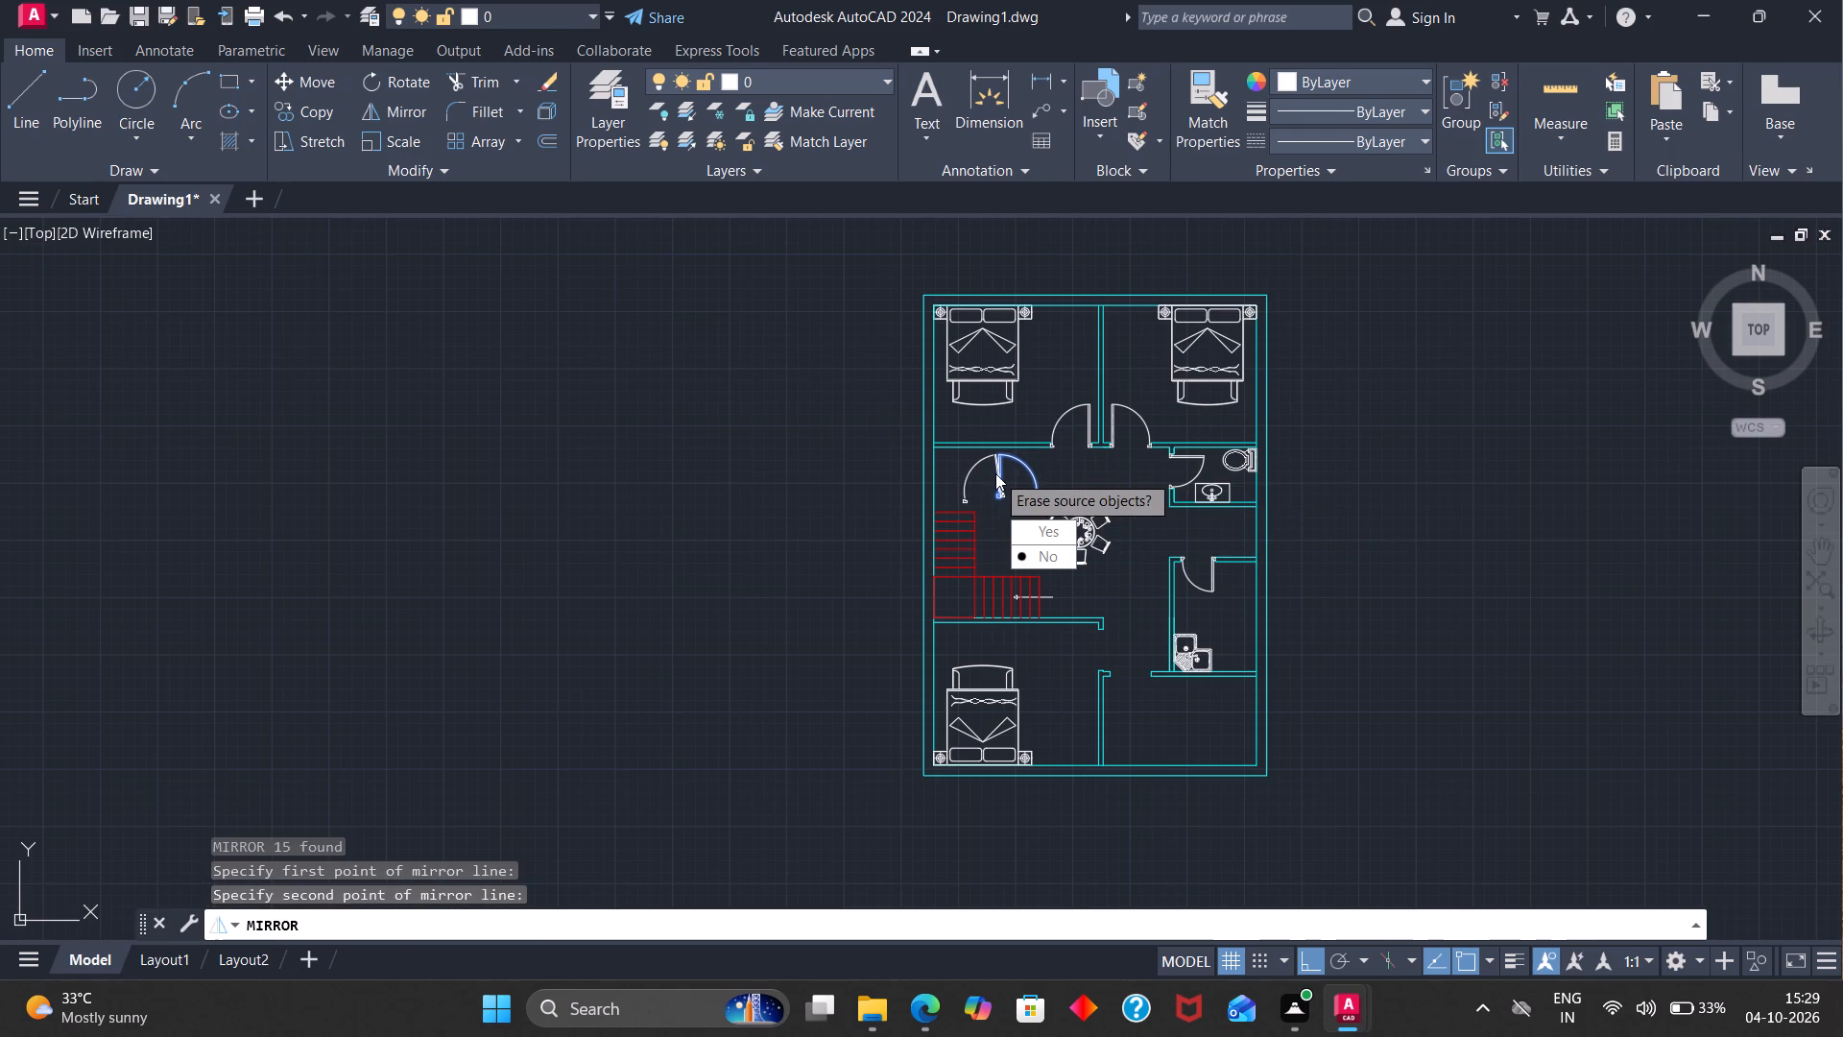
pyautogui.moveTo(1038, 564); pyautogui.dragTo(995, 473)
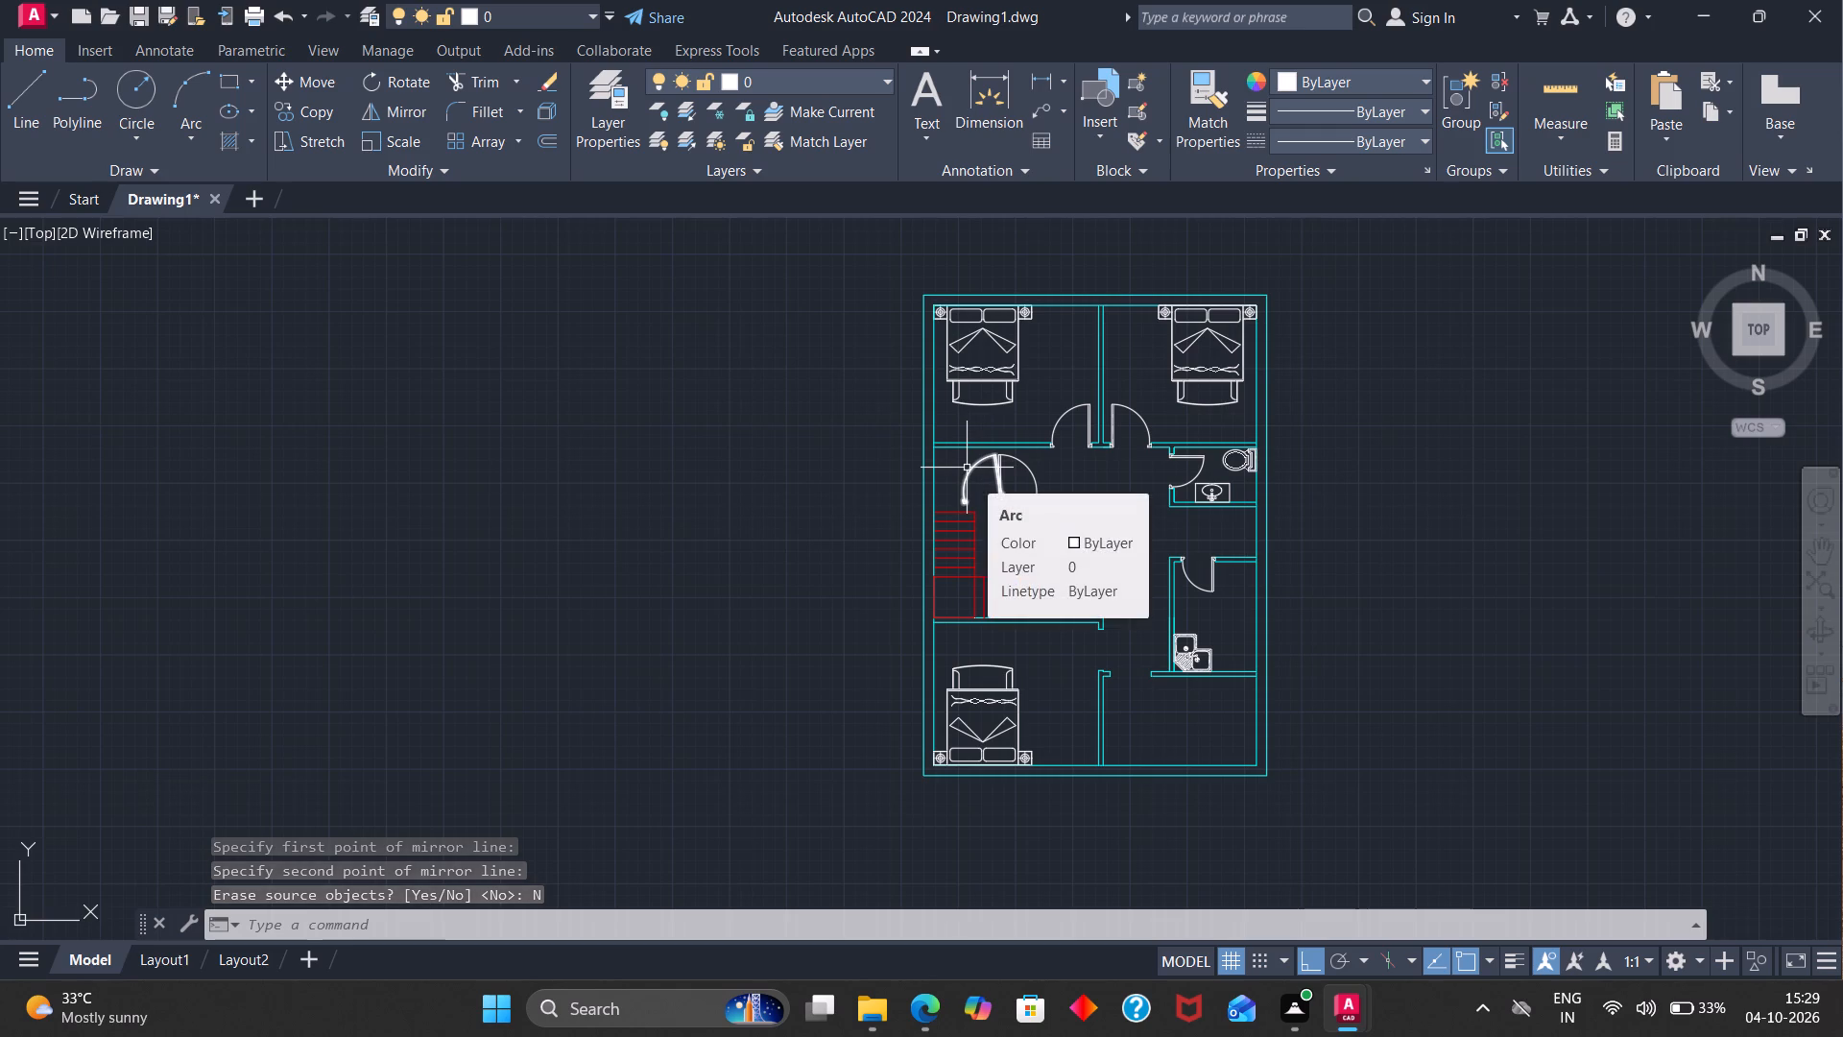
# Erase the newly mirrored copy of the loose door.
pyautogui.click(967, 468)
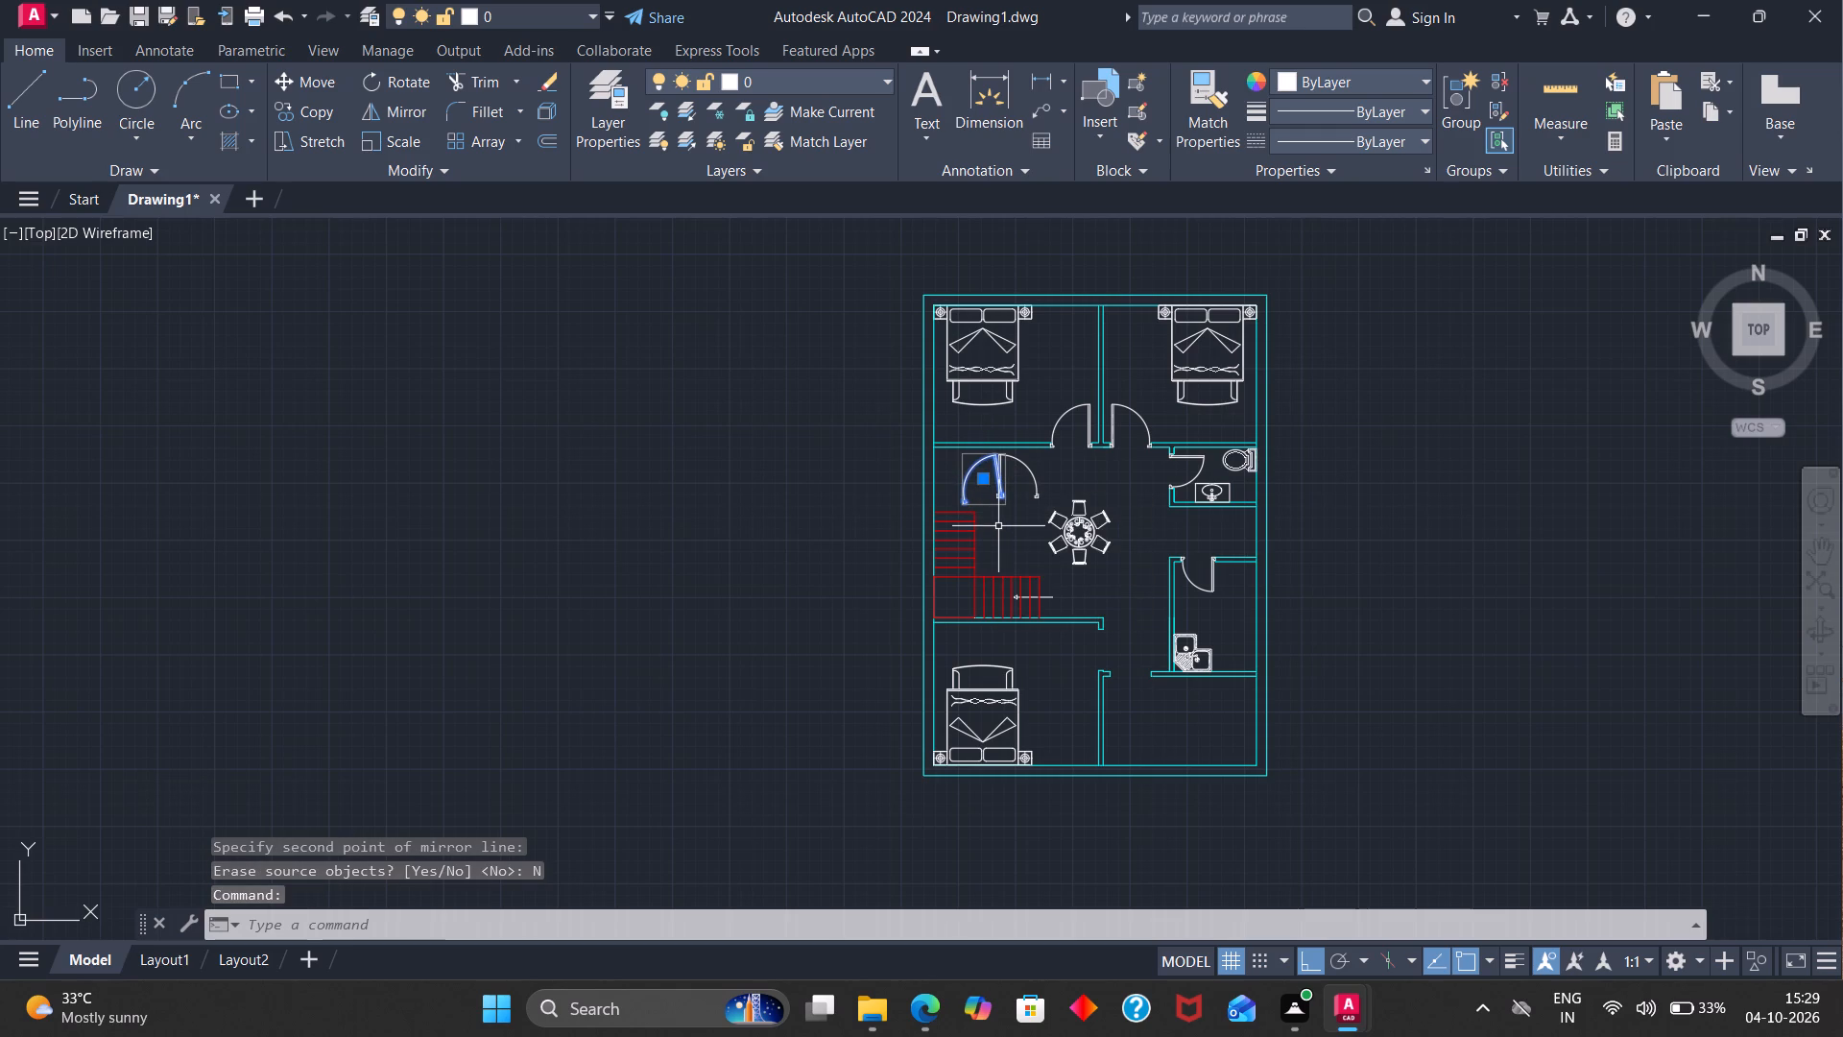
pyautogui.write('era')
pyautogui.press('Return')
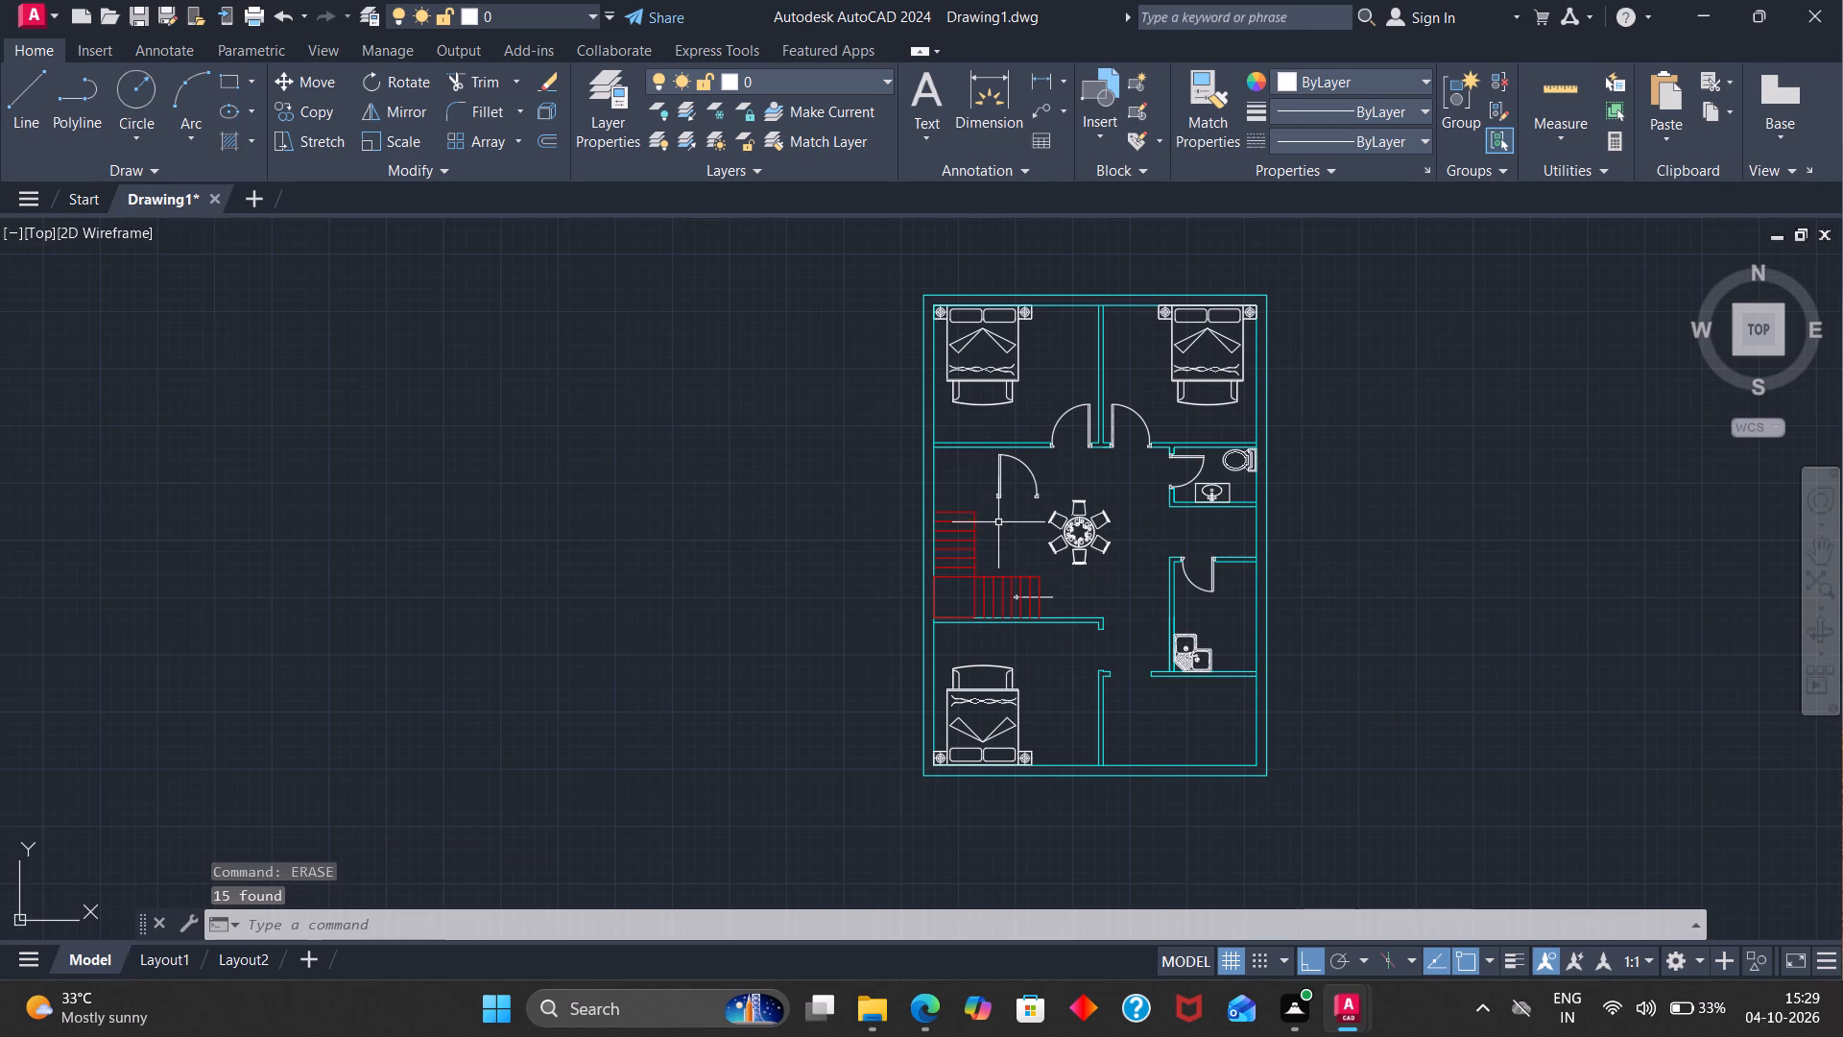
# Mirror the loose door about a vertical line through its hinge-side jamb's outer corner, keeping the source door.
pyautogui.write('mi')
pyautogui.press('Return')
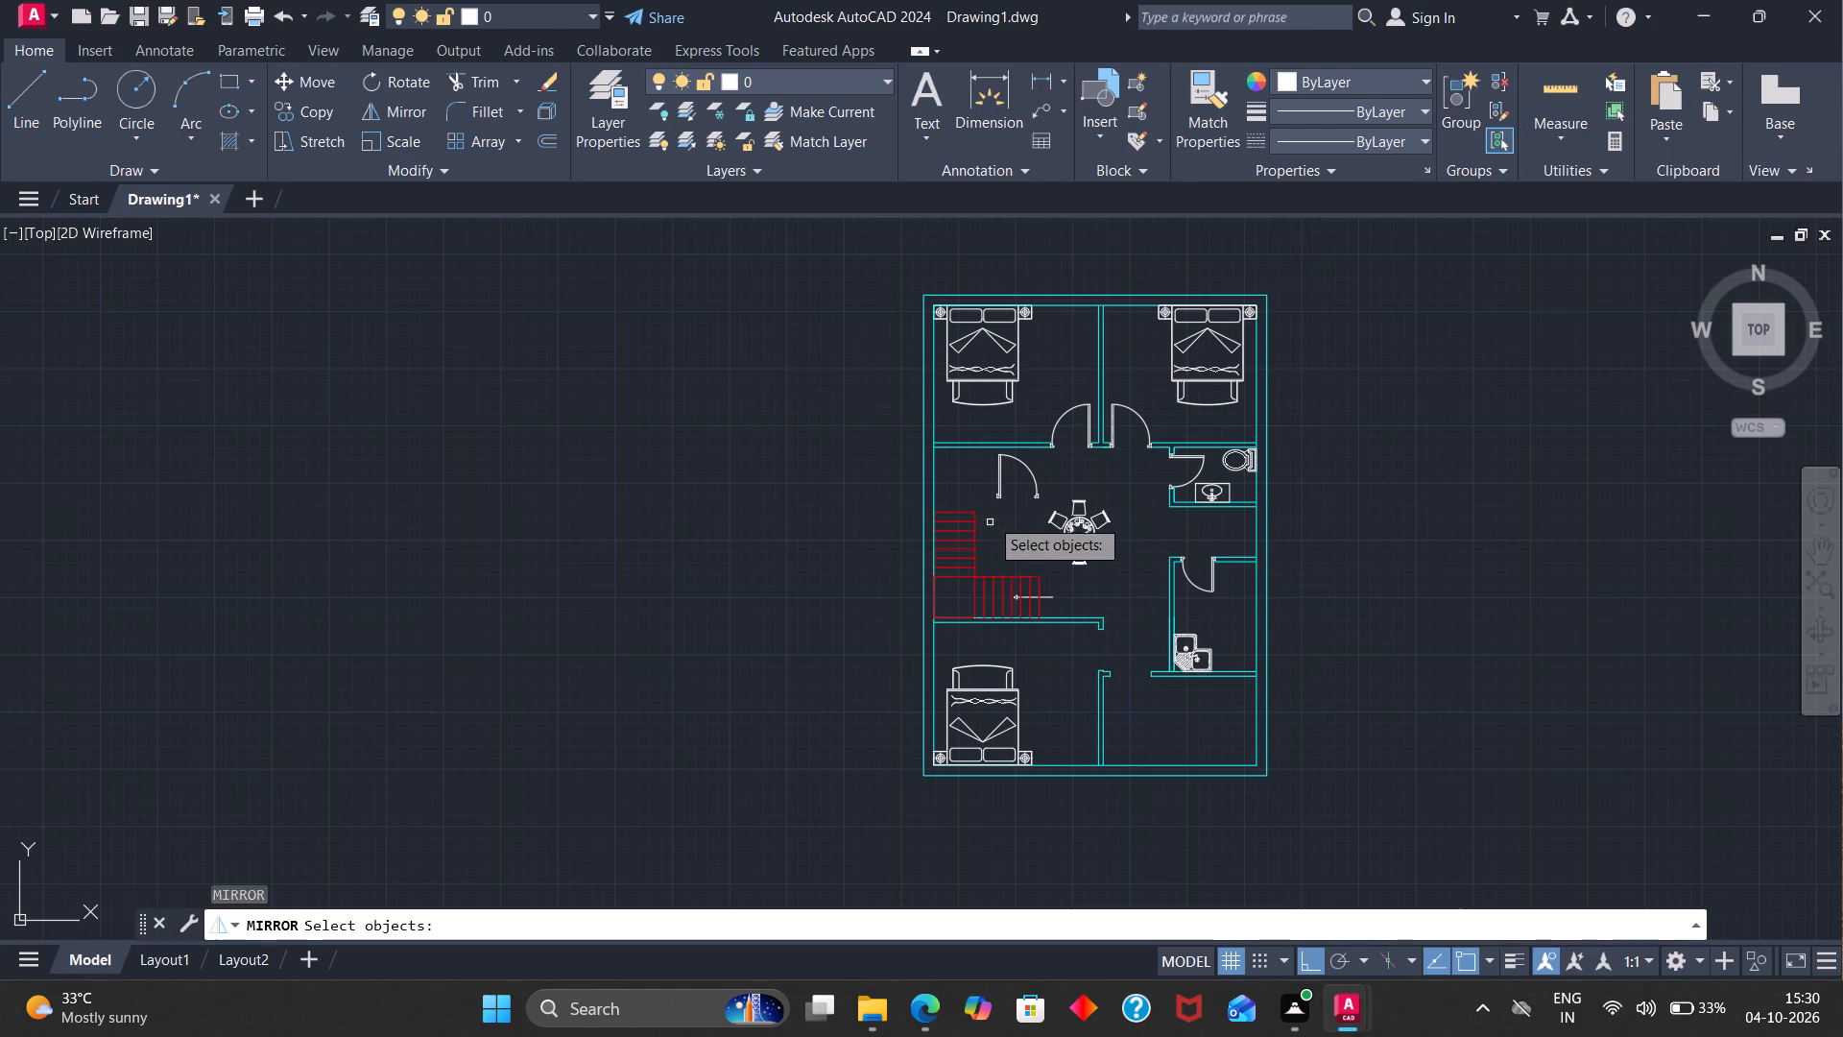
pyautogui.click(996, 495)
pyautogui.scroll(3, 997, 494)
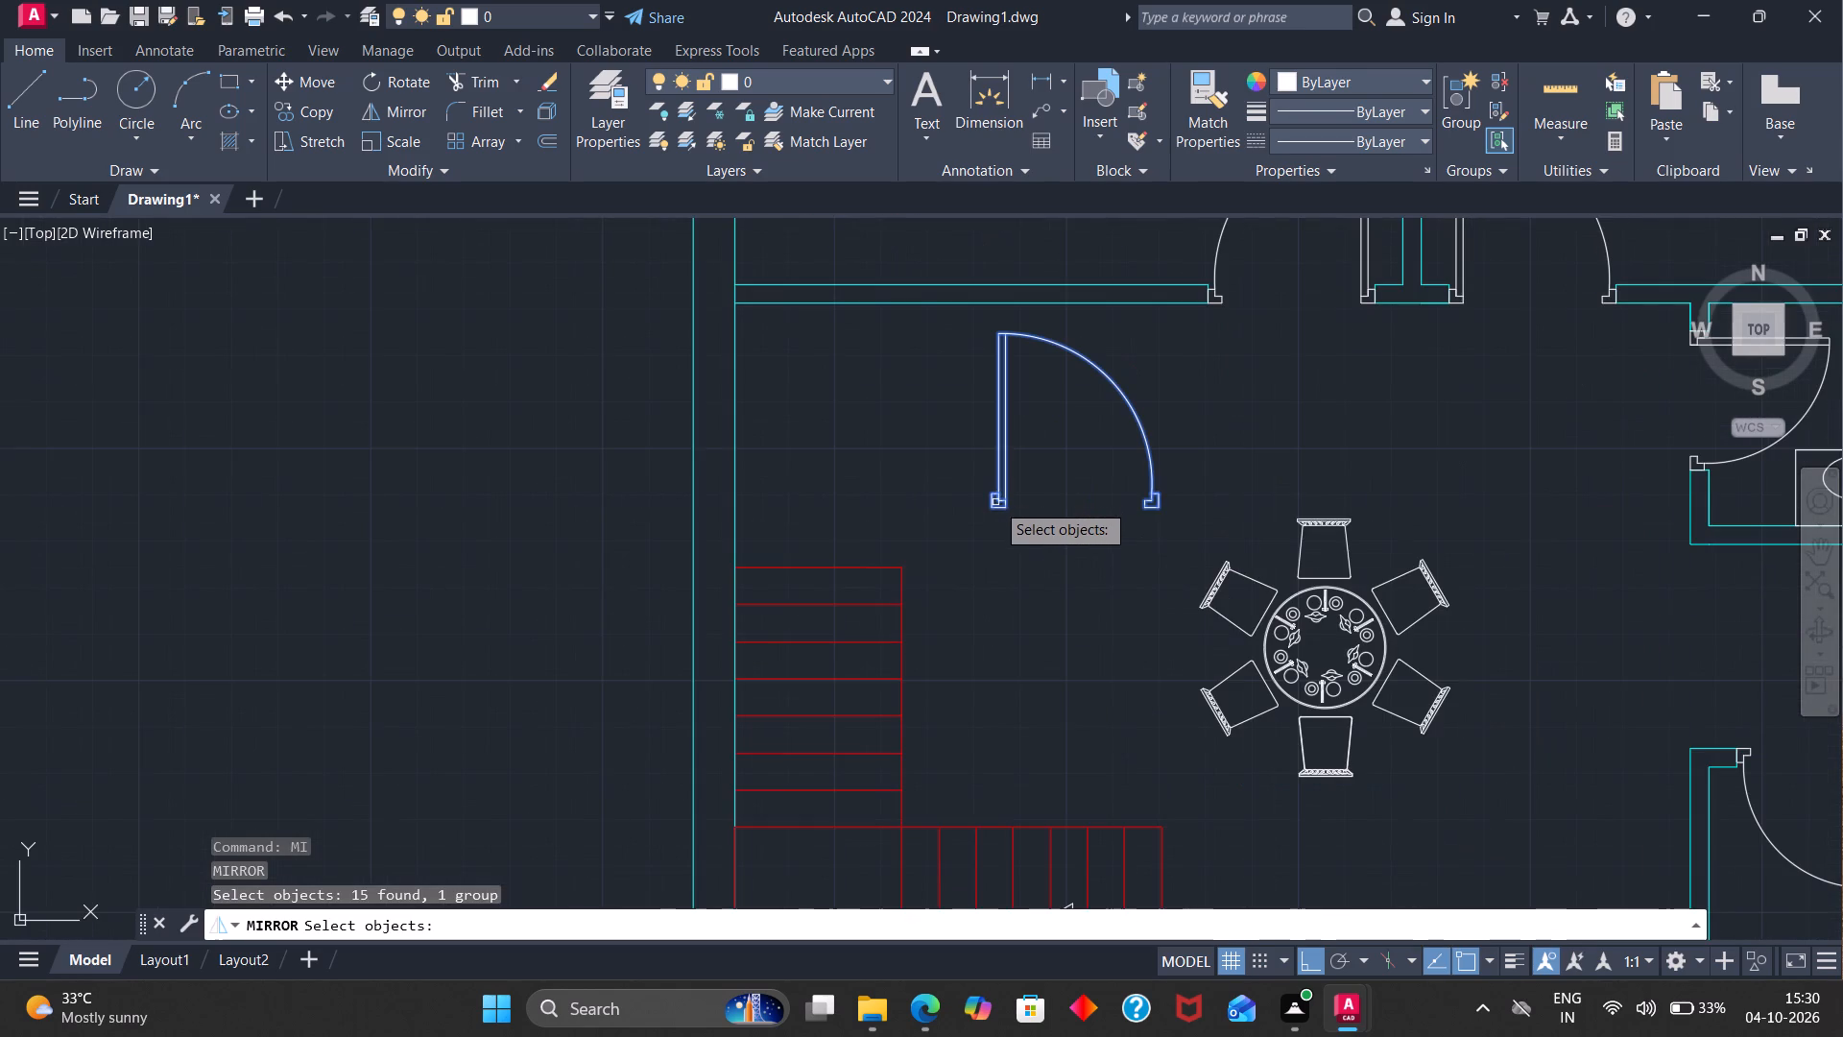
pyautogui.press('Return')
pyautogui.click(991, 507)
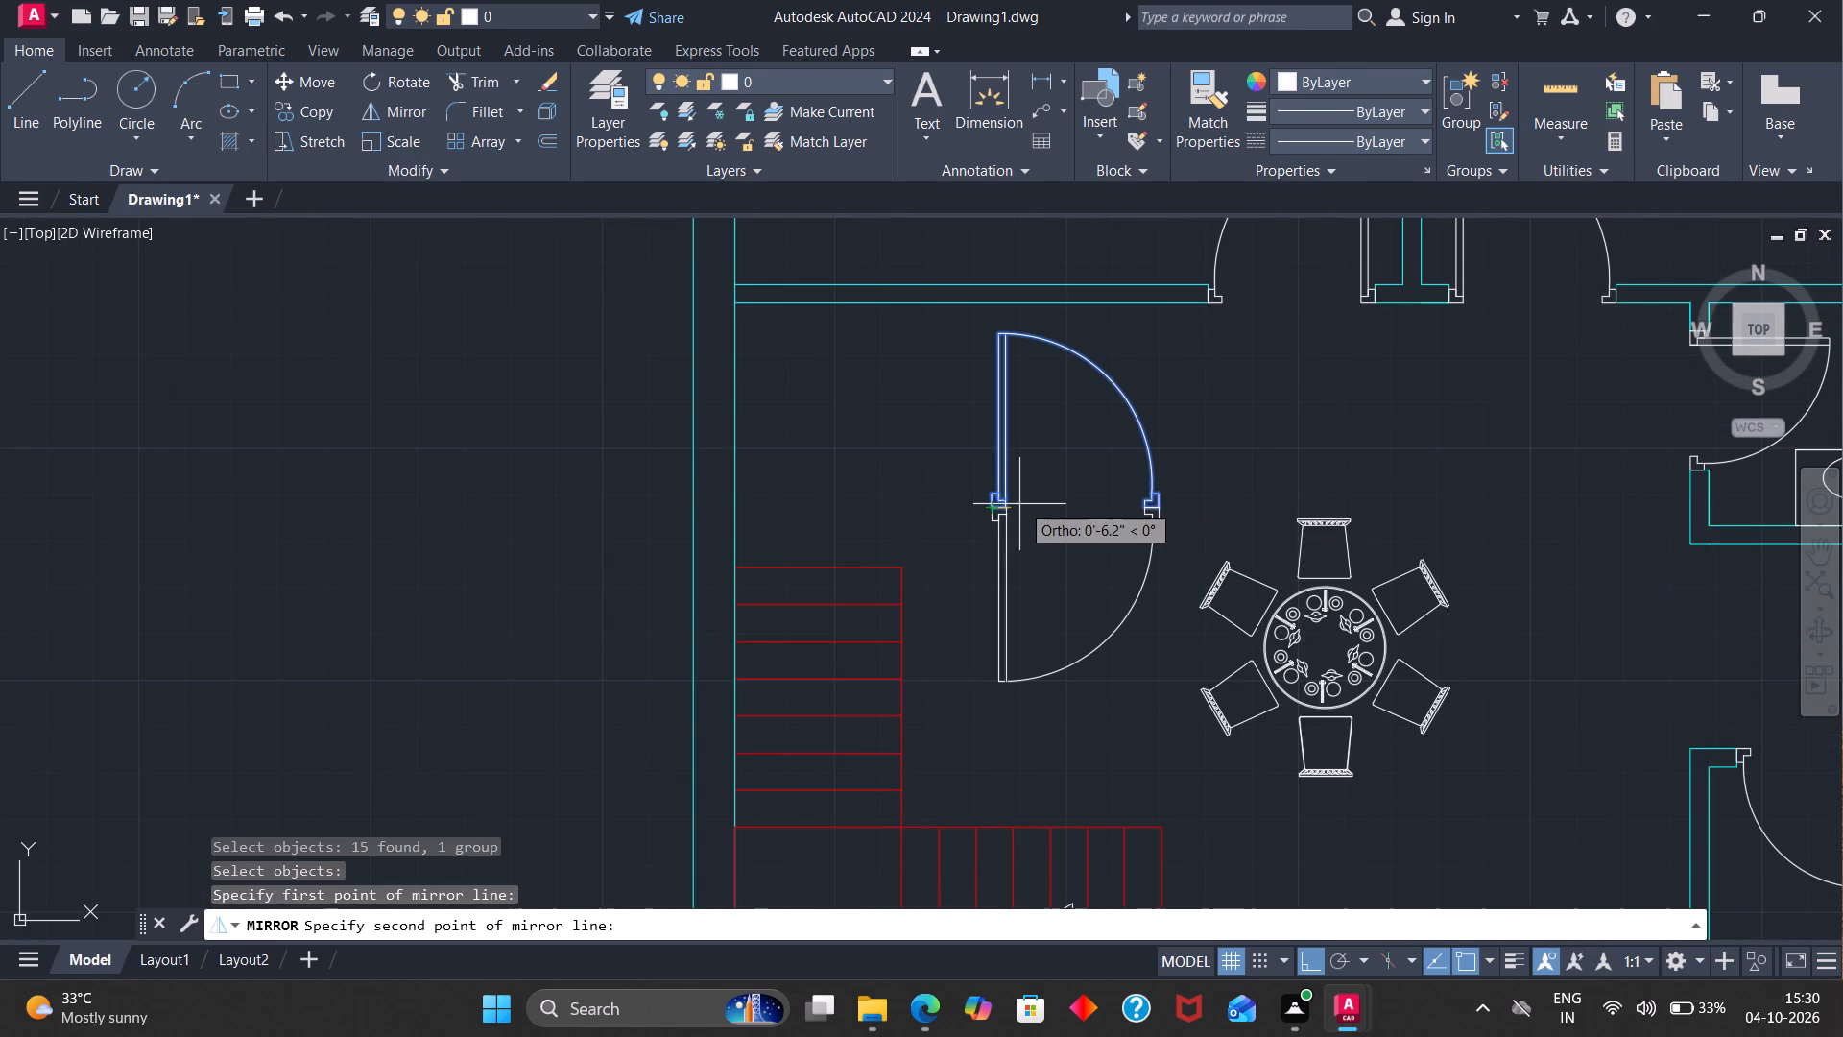
pyautogui.click(955, 424)
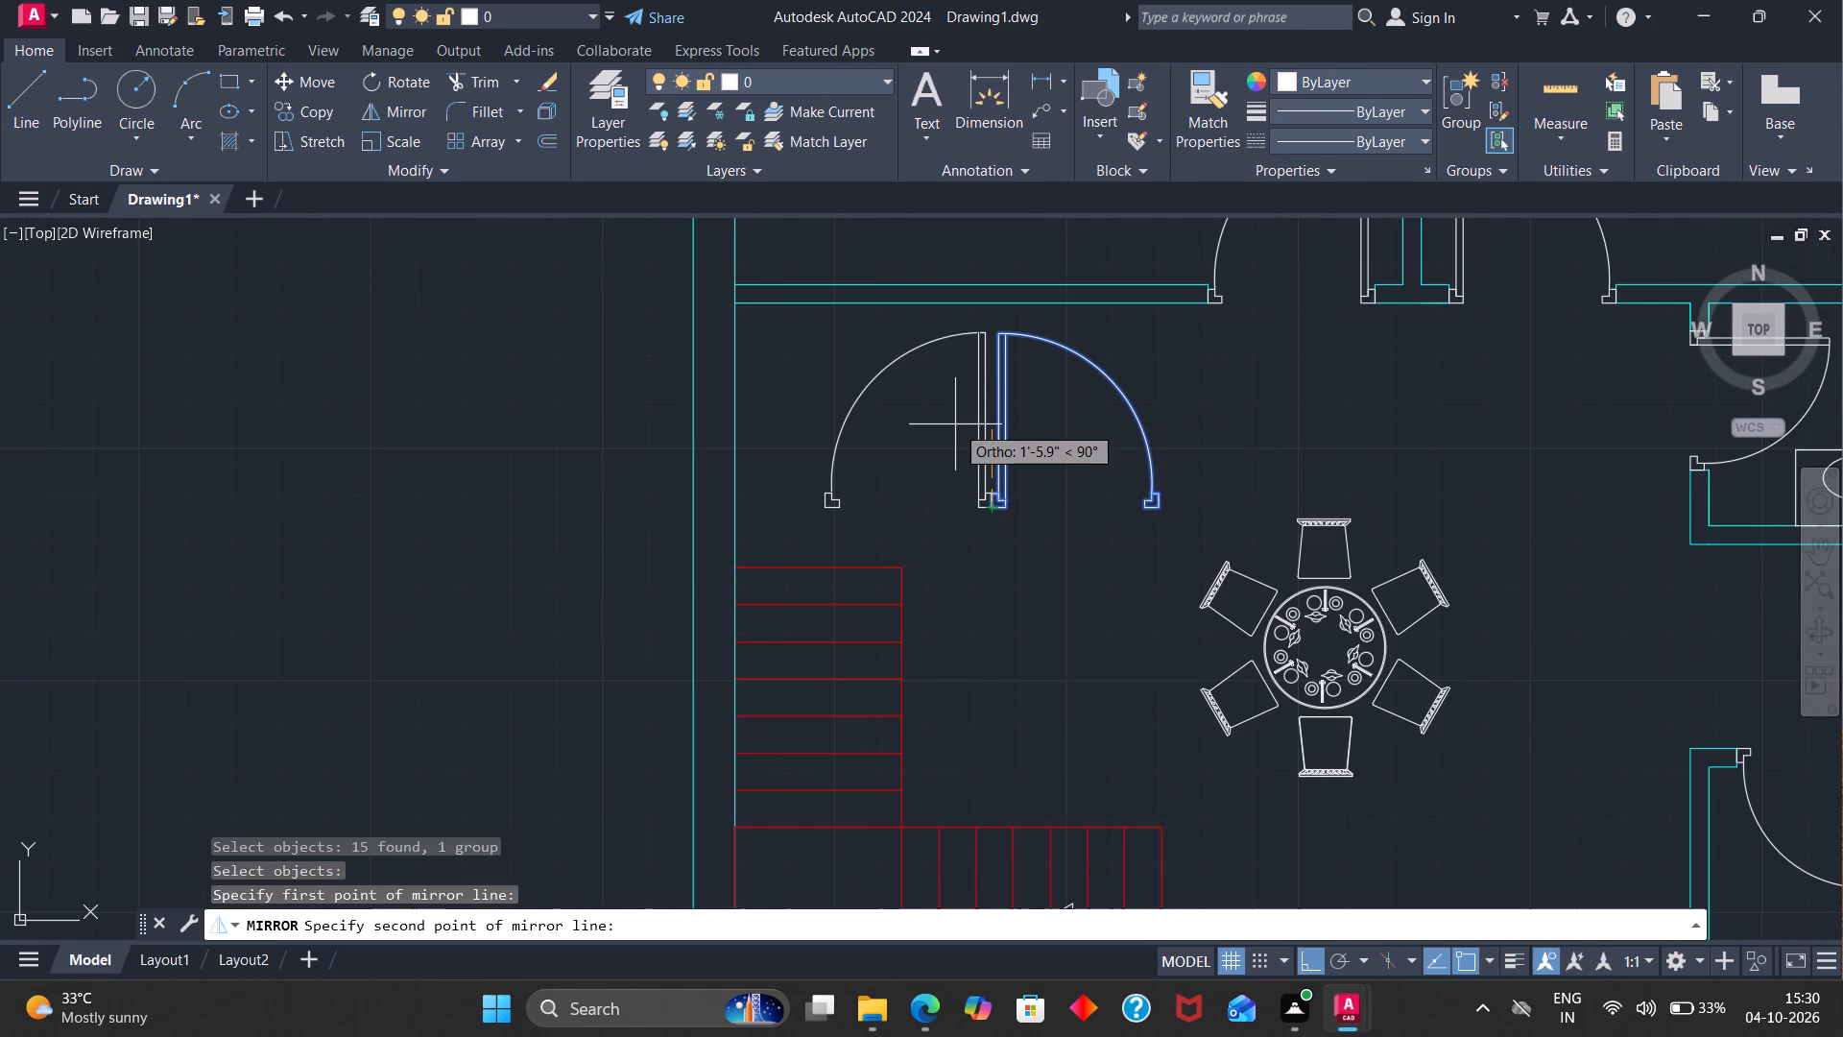
pyautogui.moveTo(993, 508); pyautogui.dragTo(955, 424)
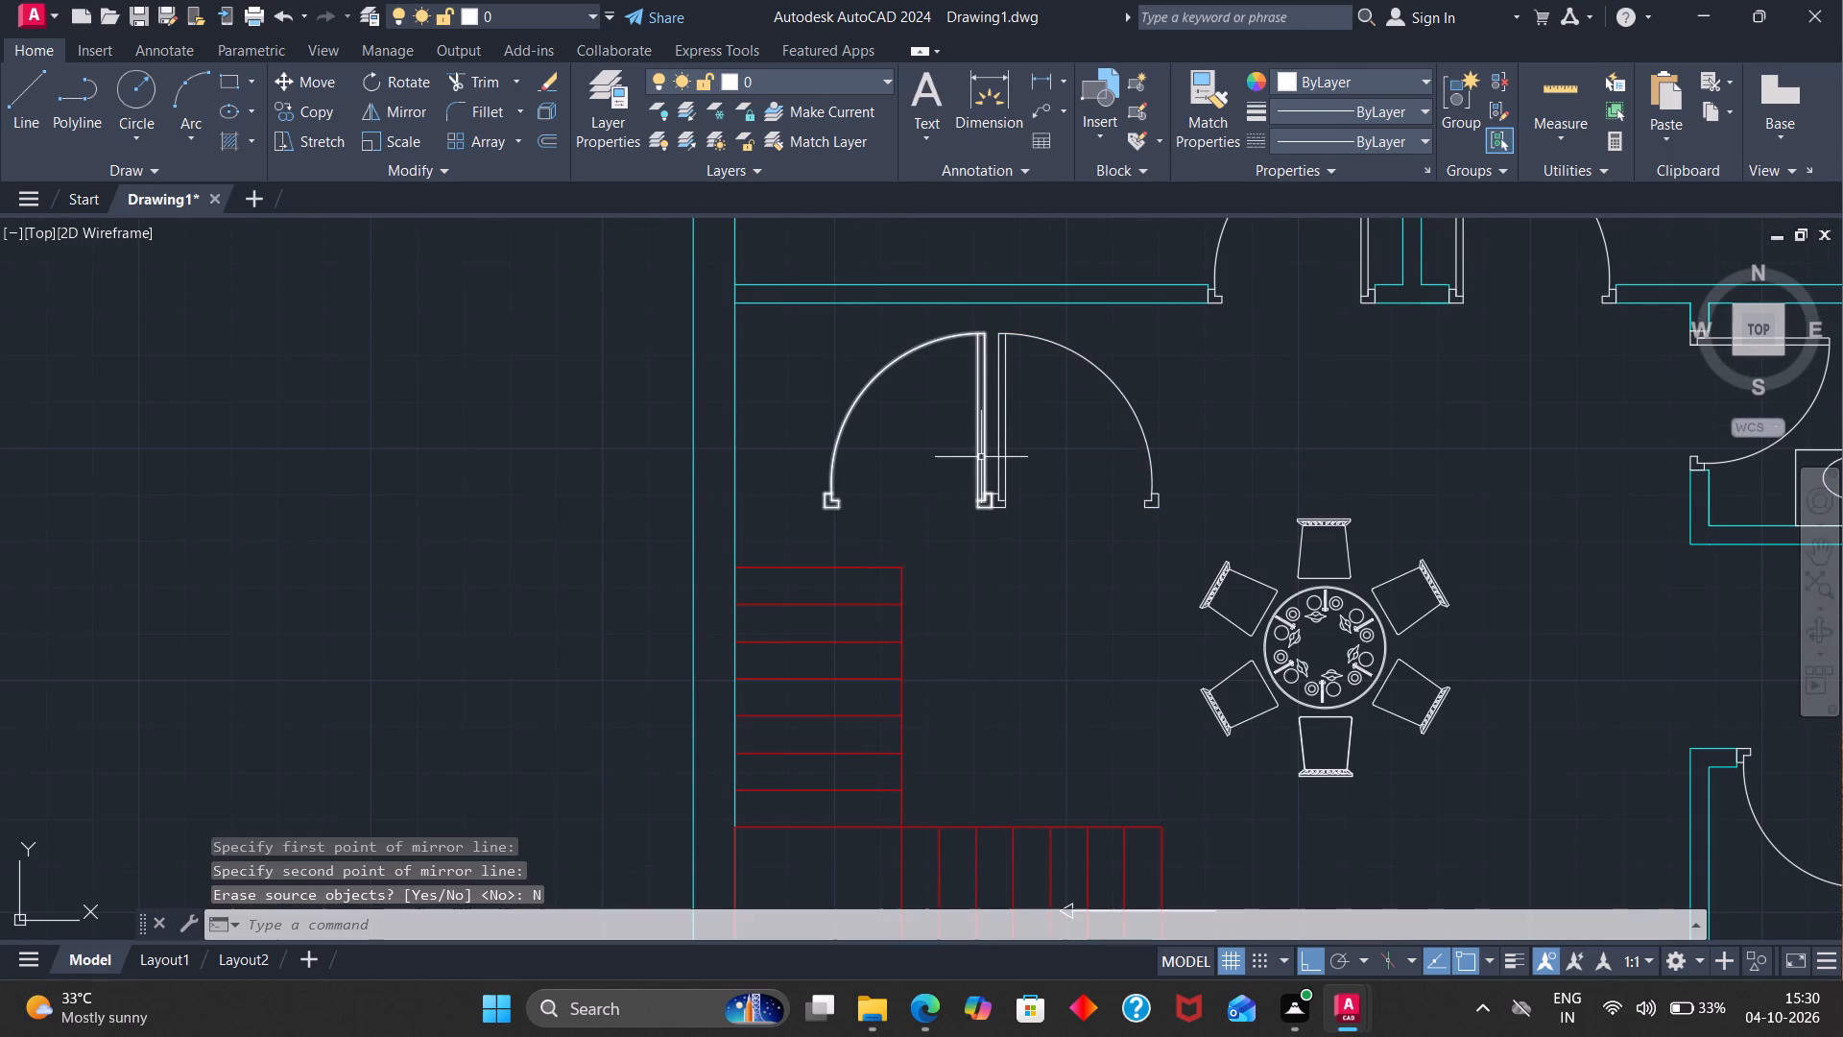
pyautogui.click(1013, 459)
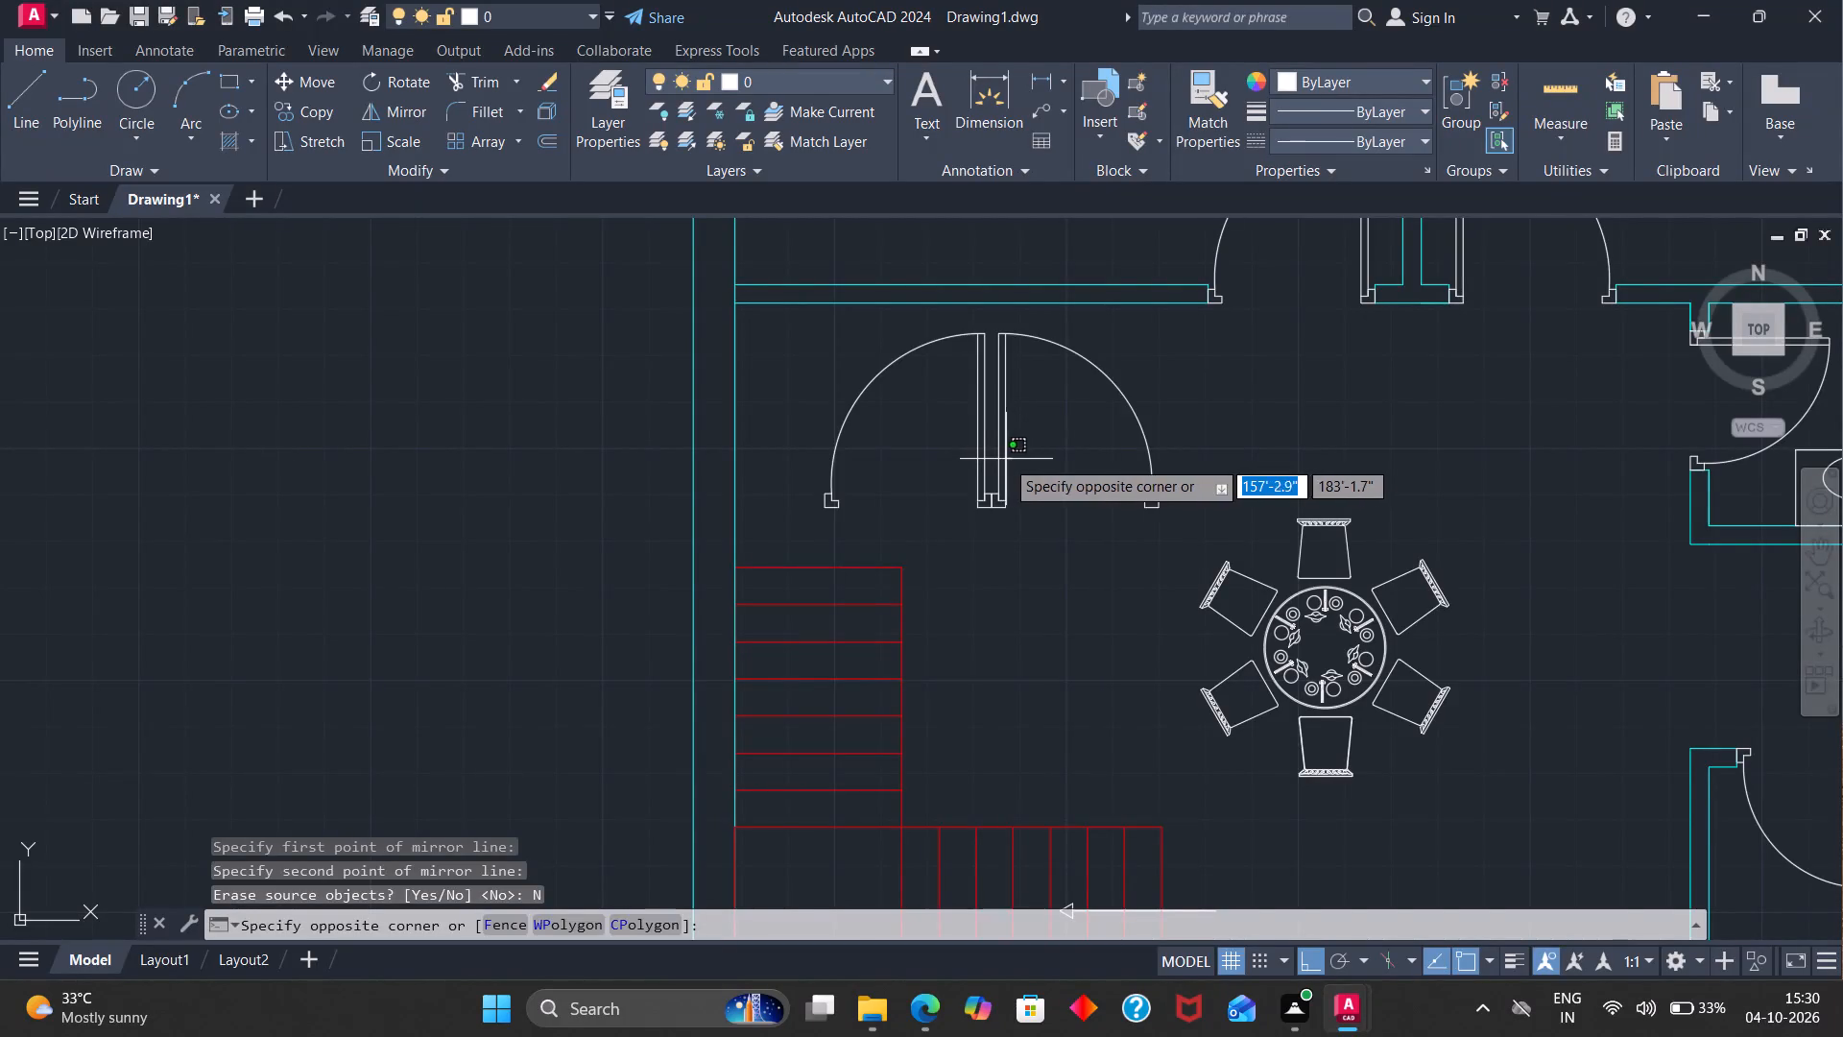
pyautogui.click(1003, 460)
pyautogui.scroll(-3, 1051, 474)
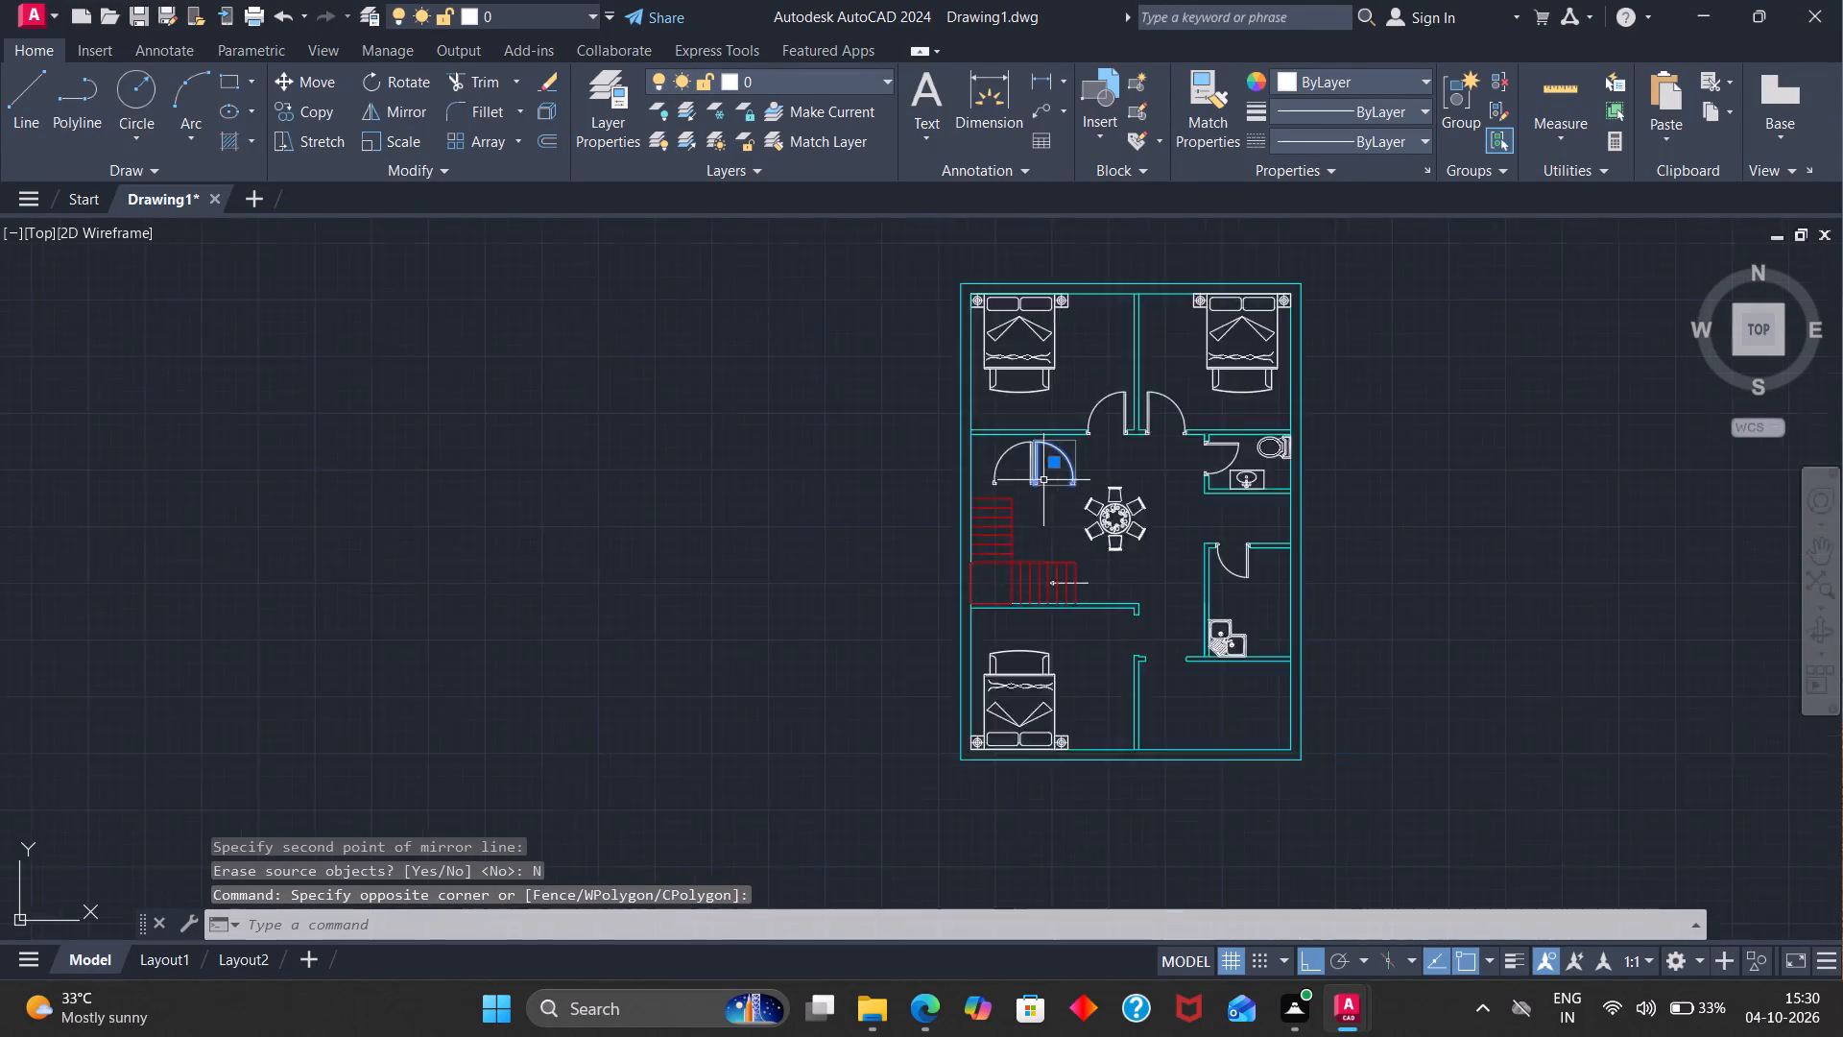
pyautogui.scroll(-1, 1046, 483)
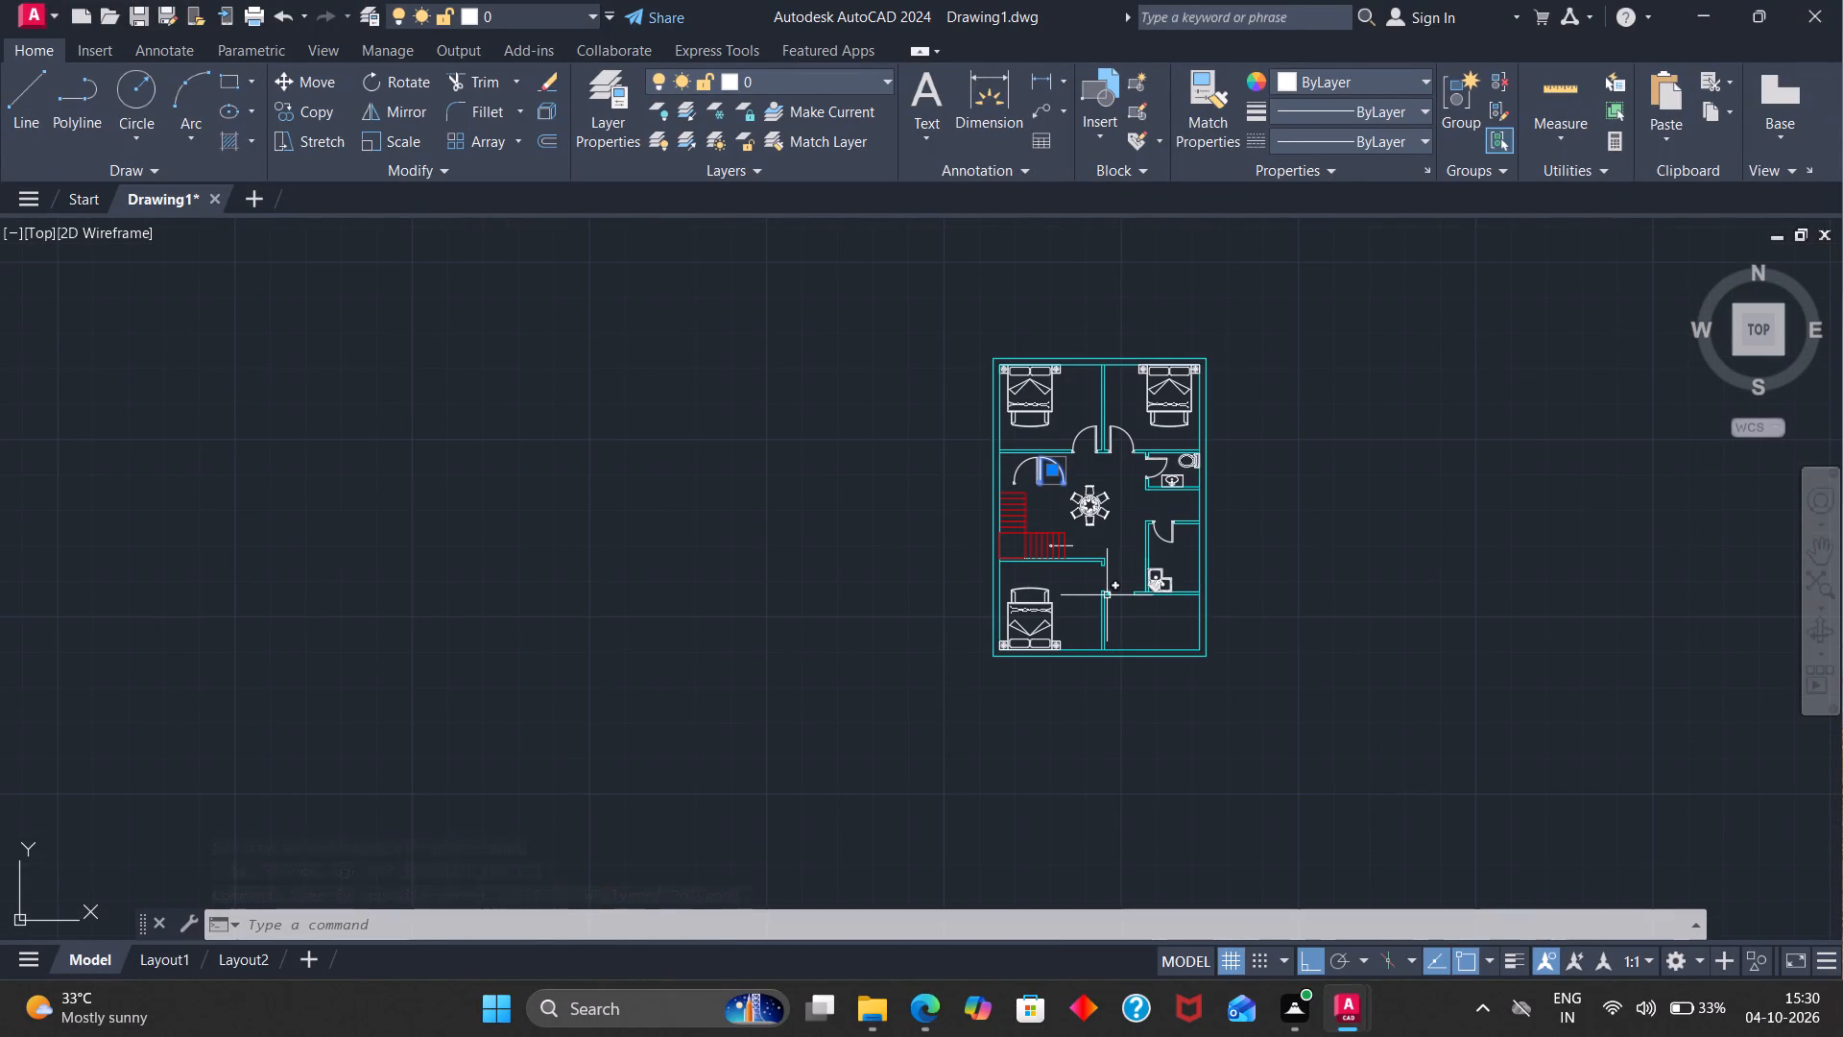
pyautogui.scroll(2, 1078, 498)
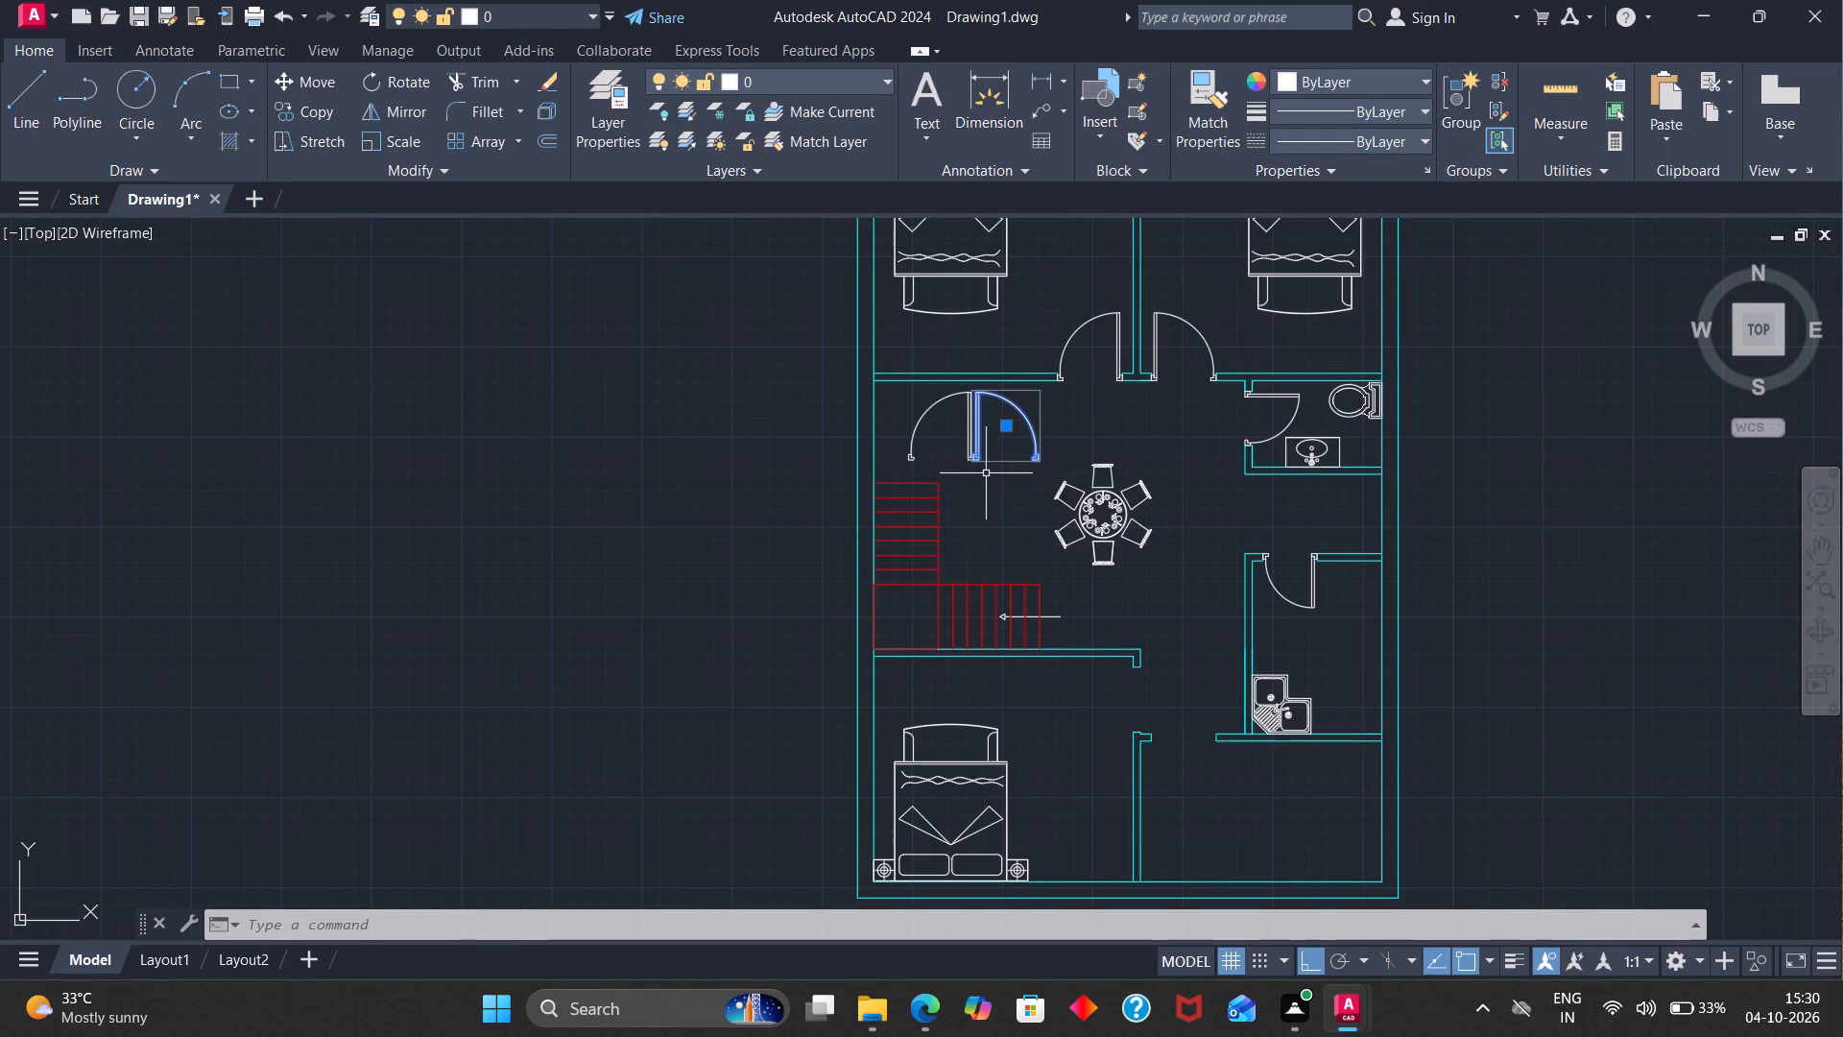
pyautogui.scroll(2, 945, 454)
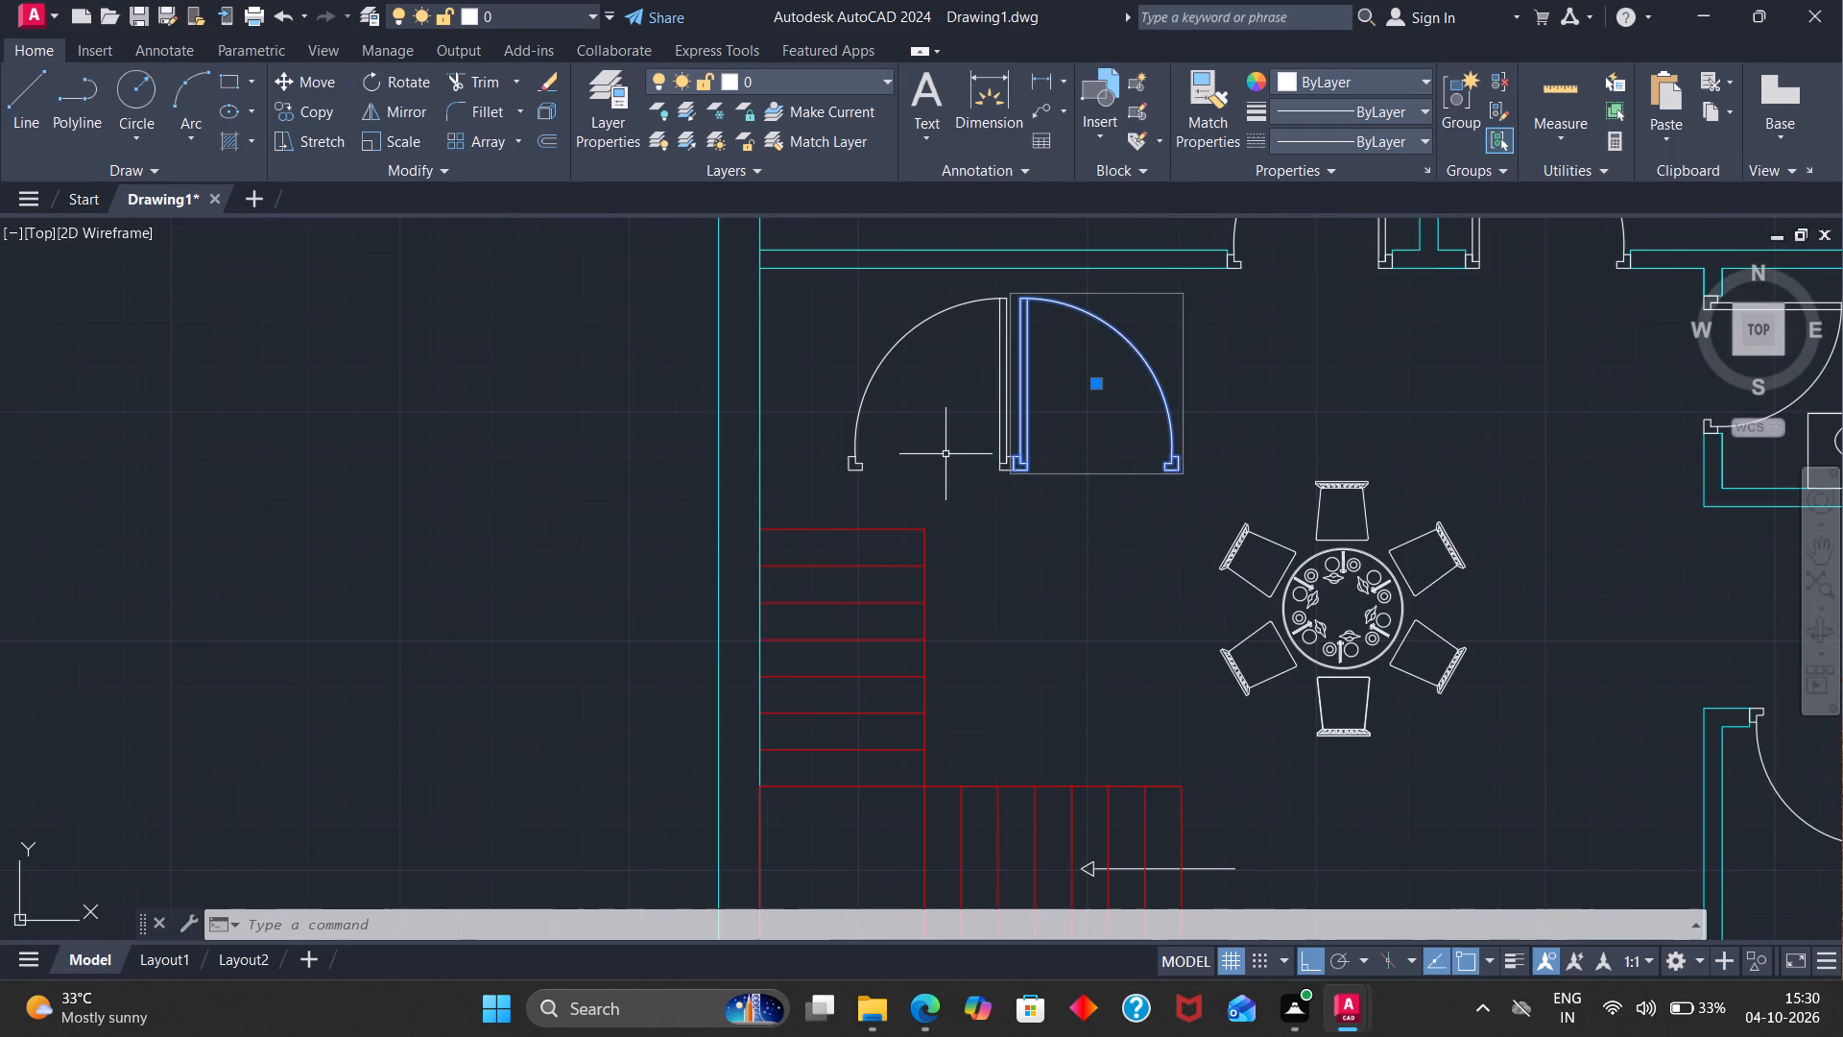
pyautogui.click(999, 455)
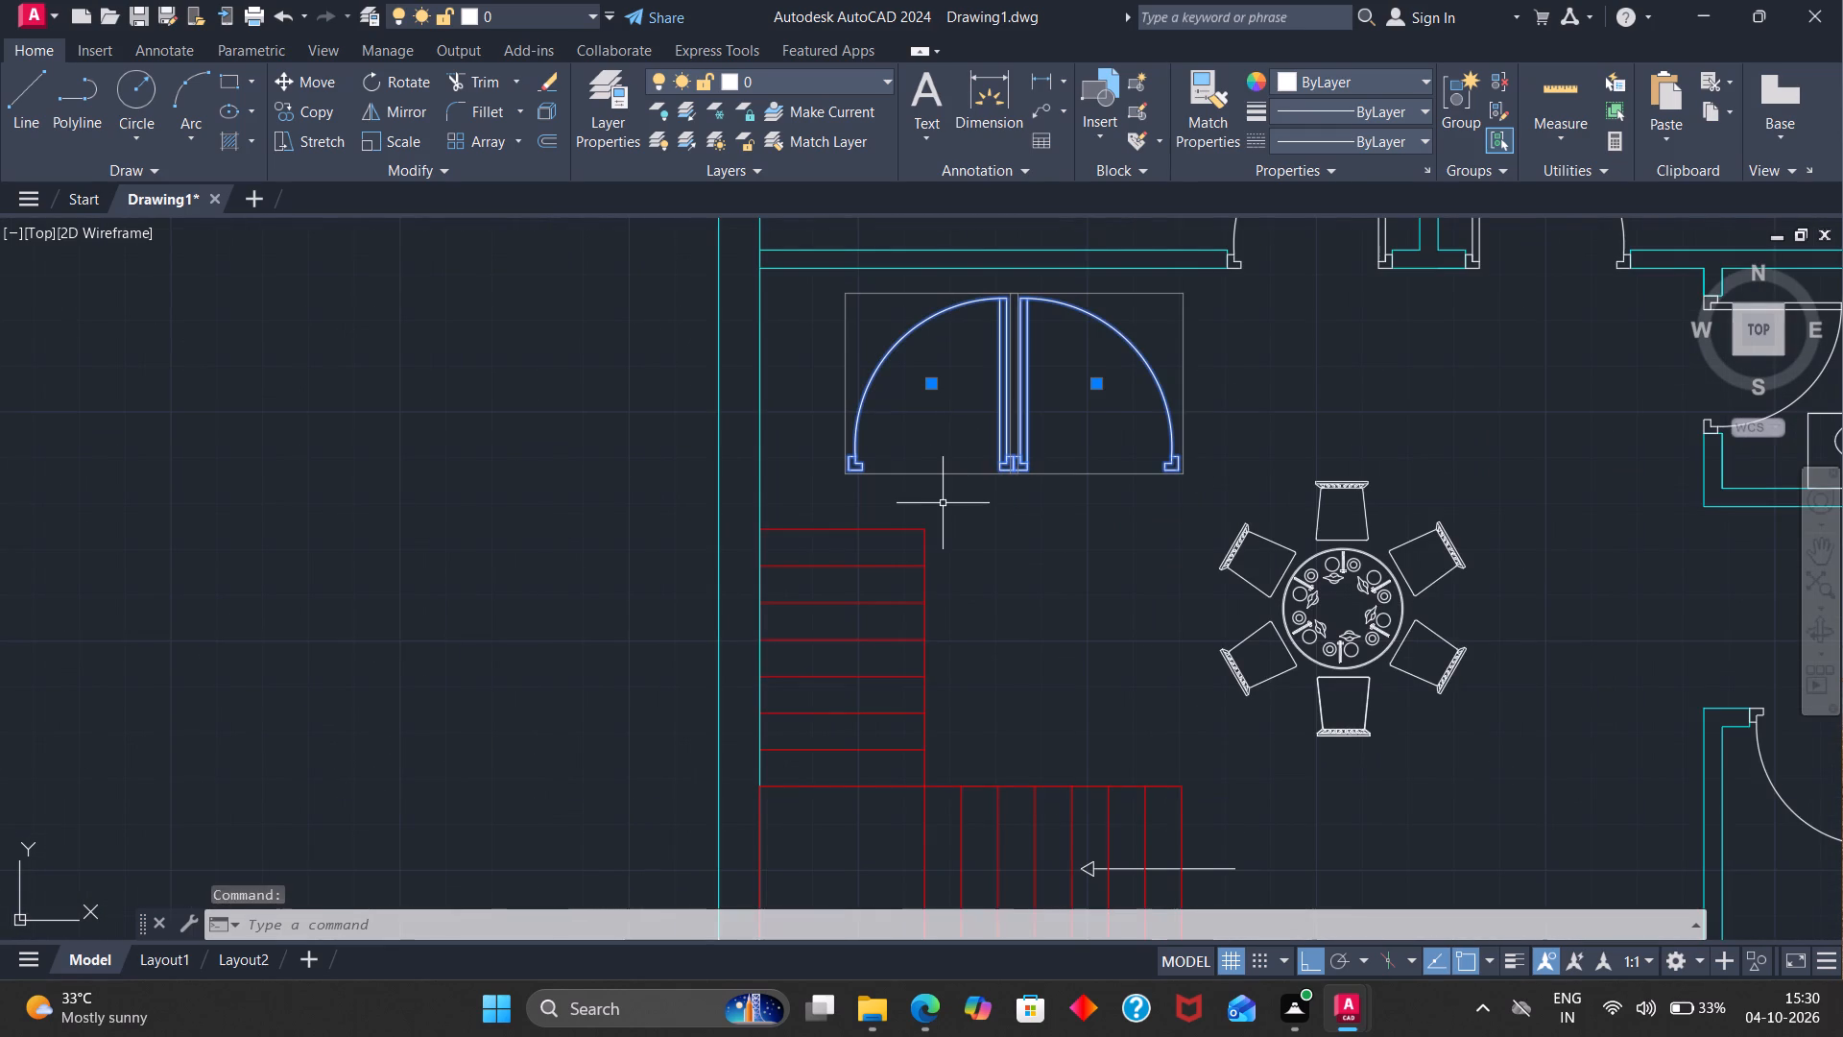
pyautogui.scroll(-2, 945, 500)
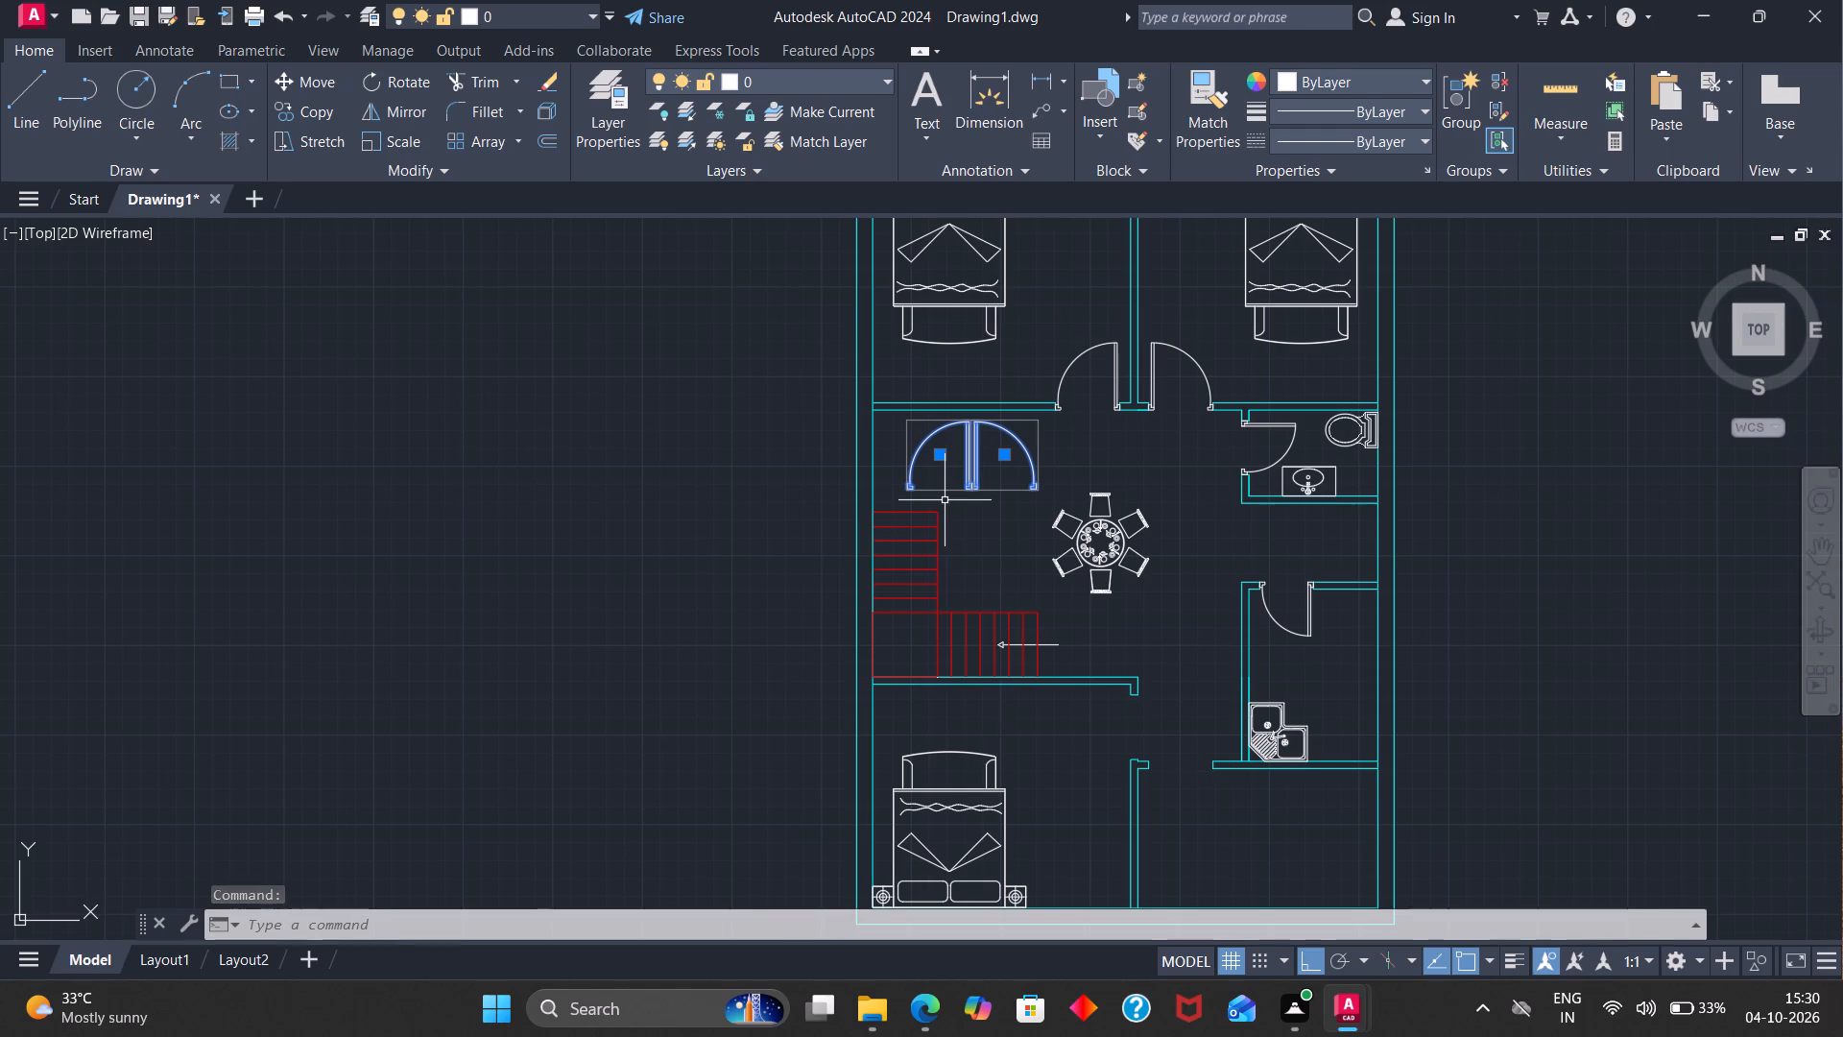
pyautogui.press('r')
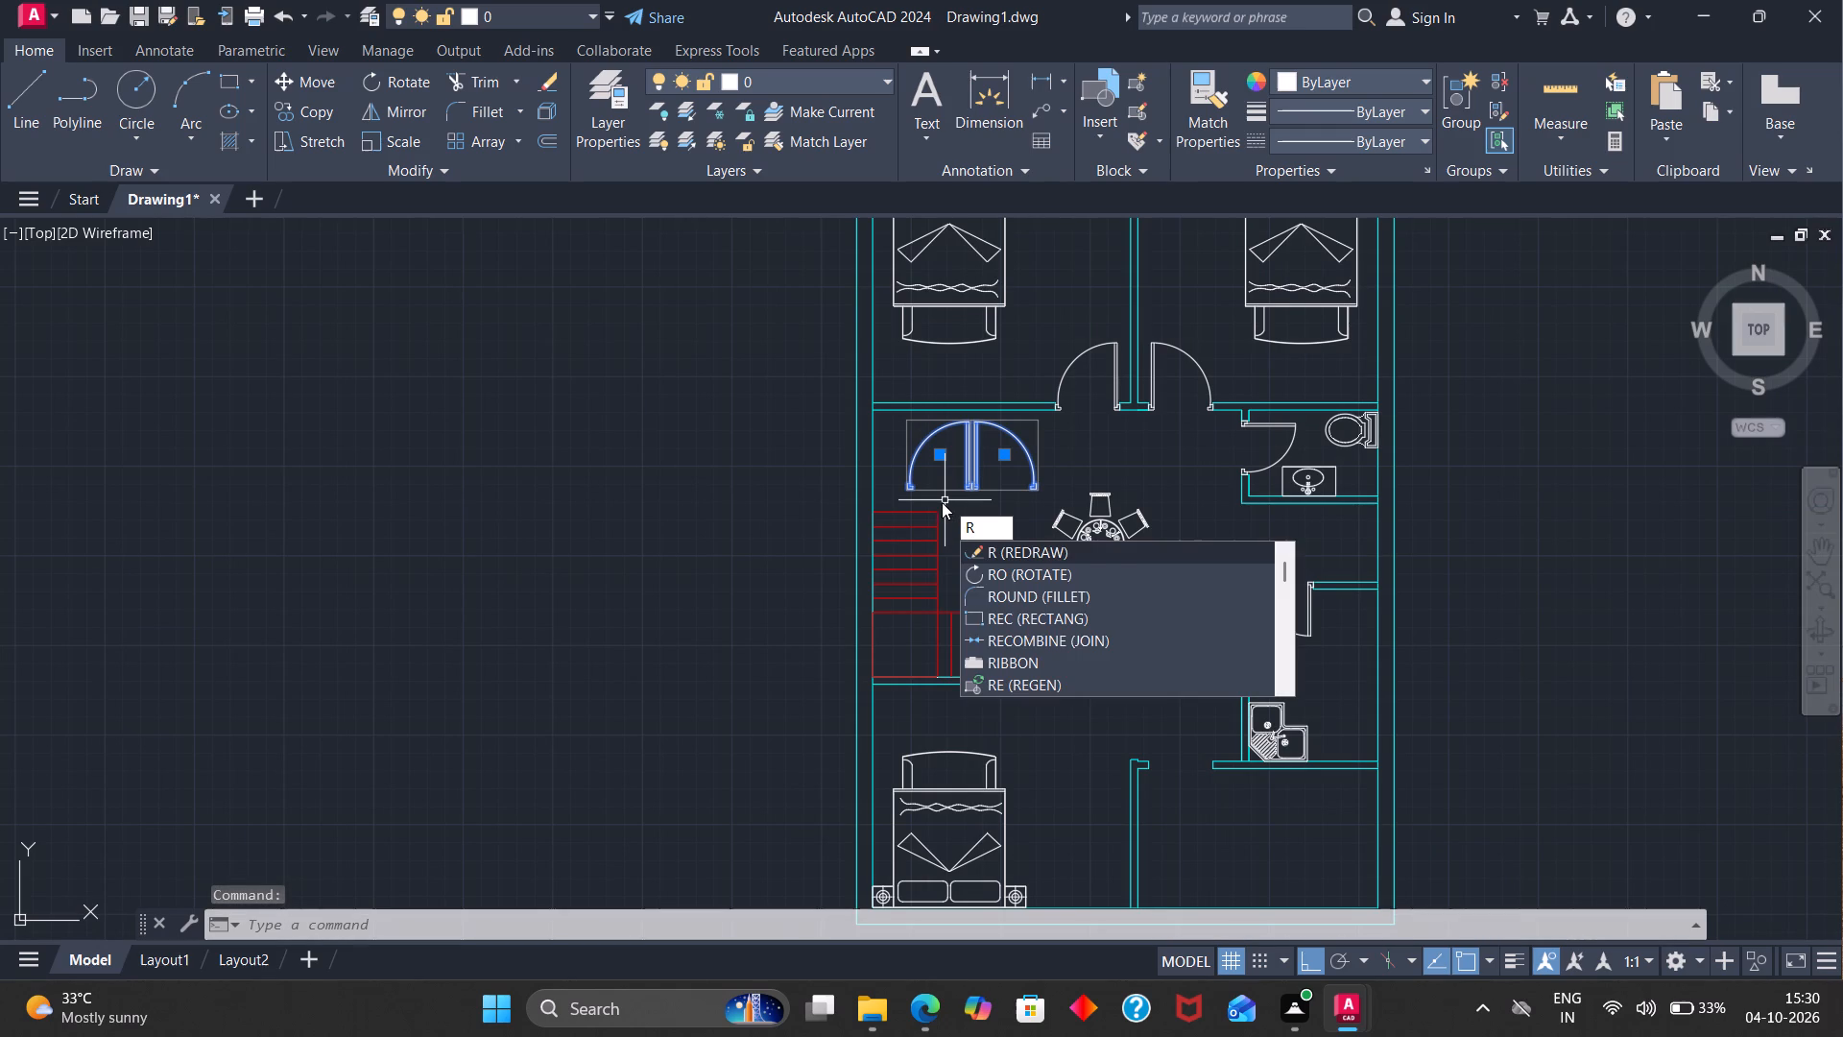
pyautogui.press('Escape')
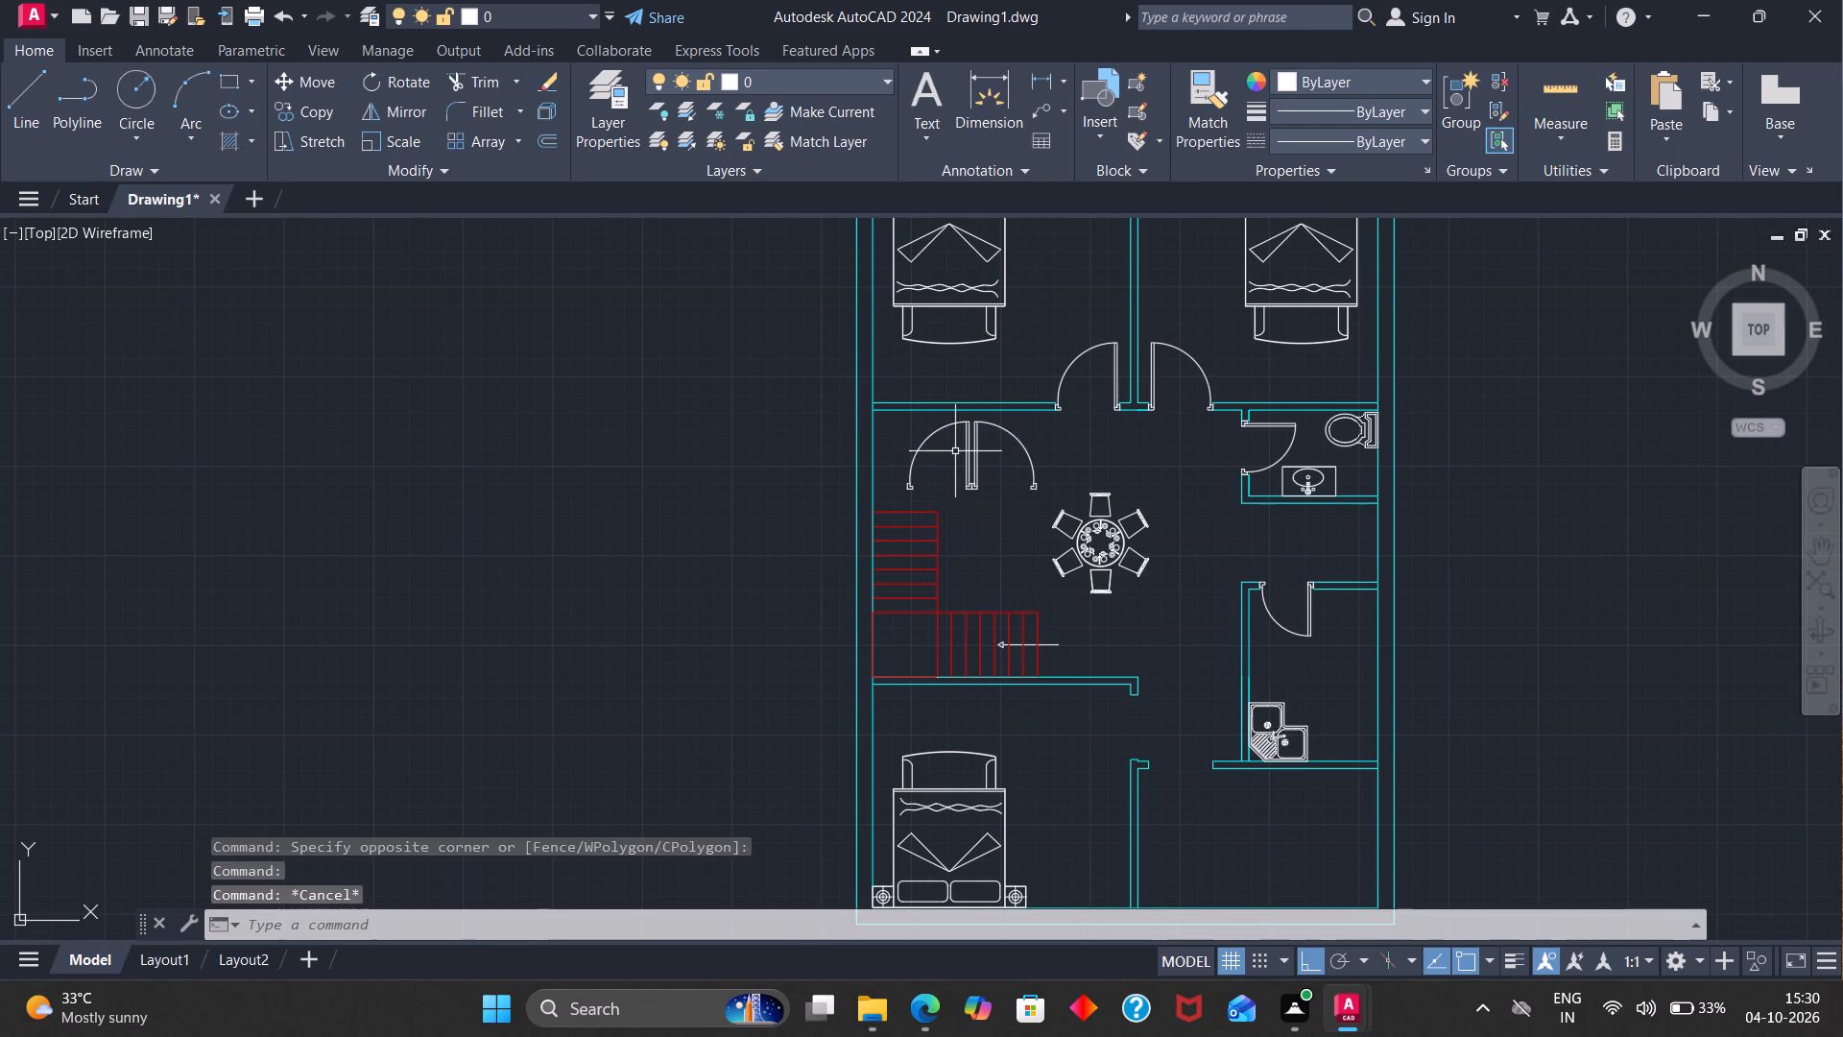
# Rotate the mirrored door a quarter turn counterclockwise about its hinge-side jamb's outer corner.
pyautogui.write('ro')
pyautogui.press('Return')
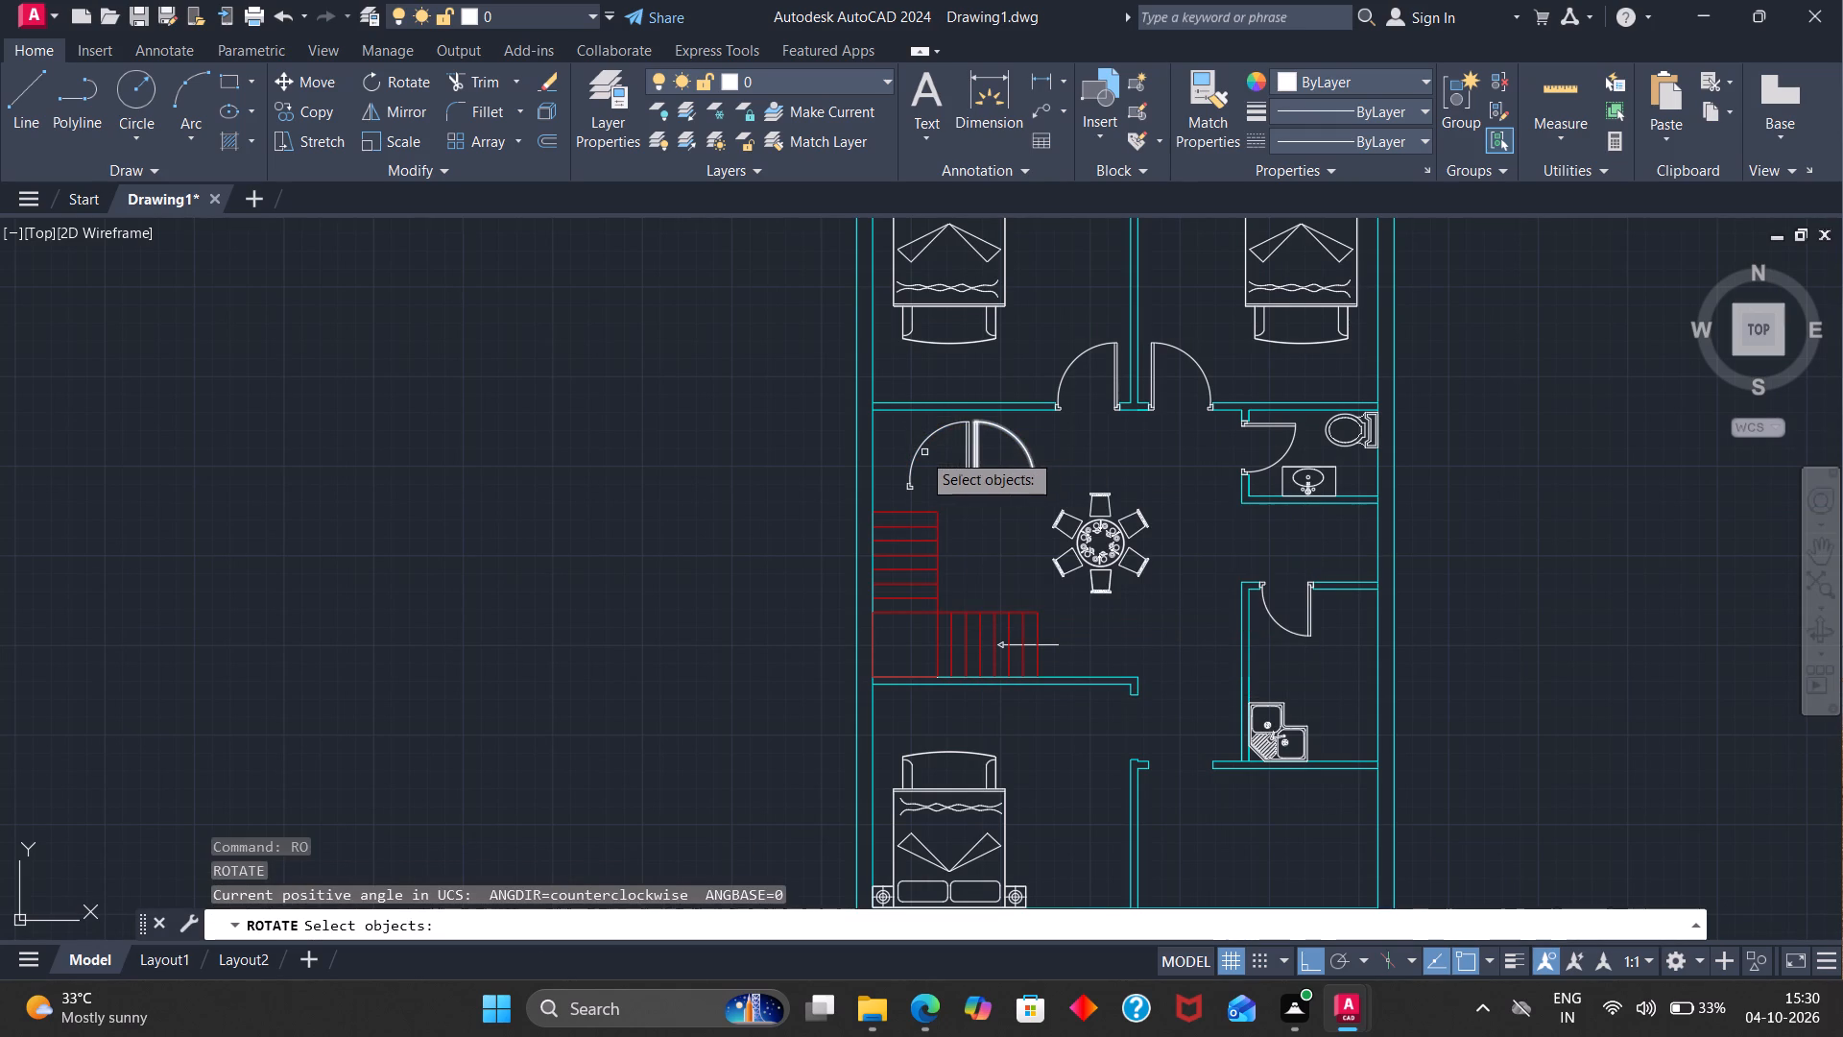
pyautogui.click(911, 456)
pyautogui.press('Return')
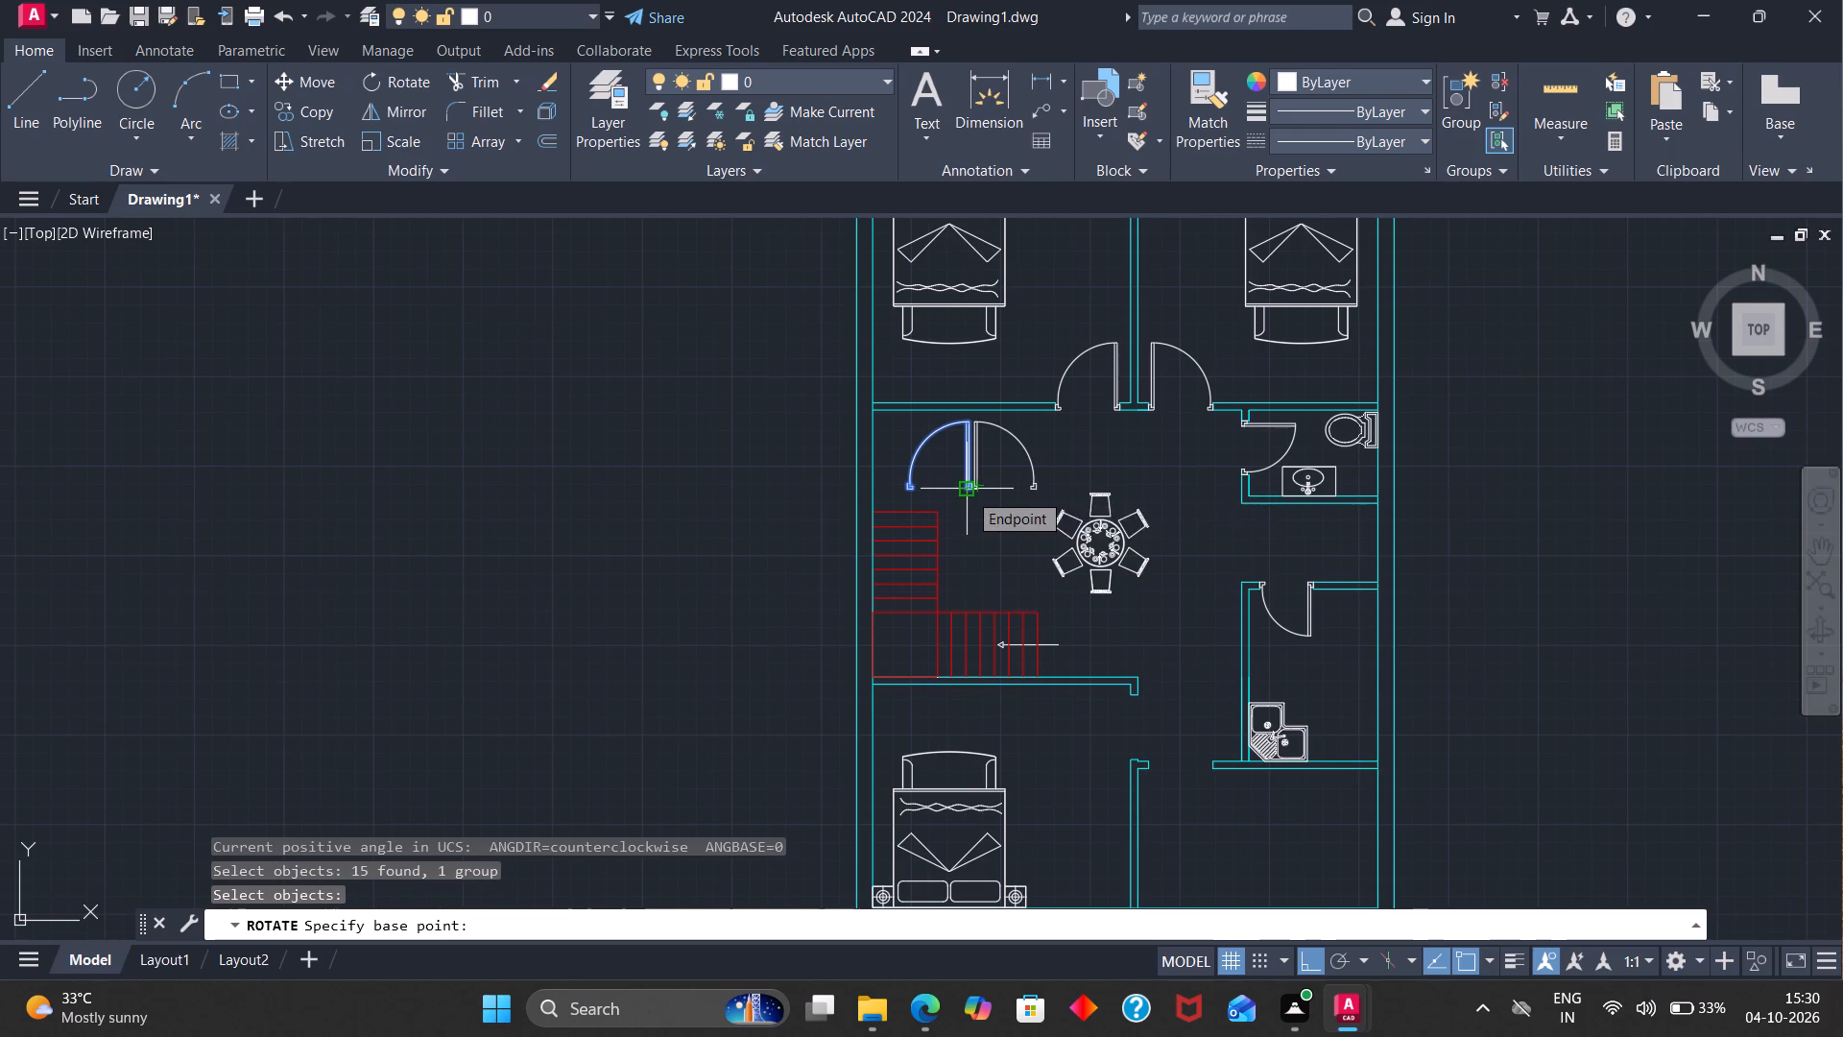
pyautogui.scroll(4, 970, 490)
pyautogui.click(962, 489)
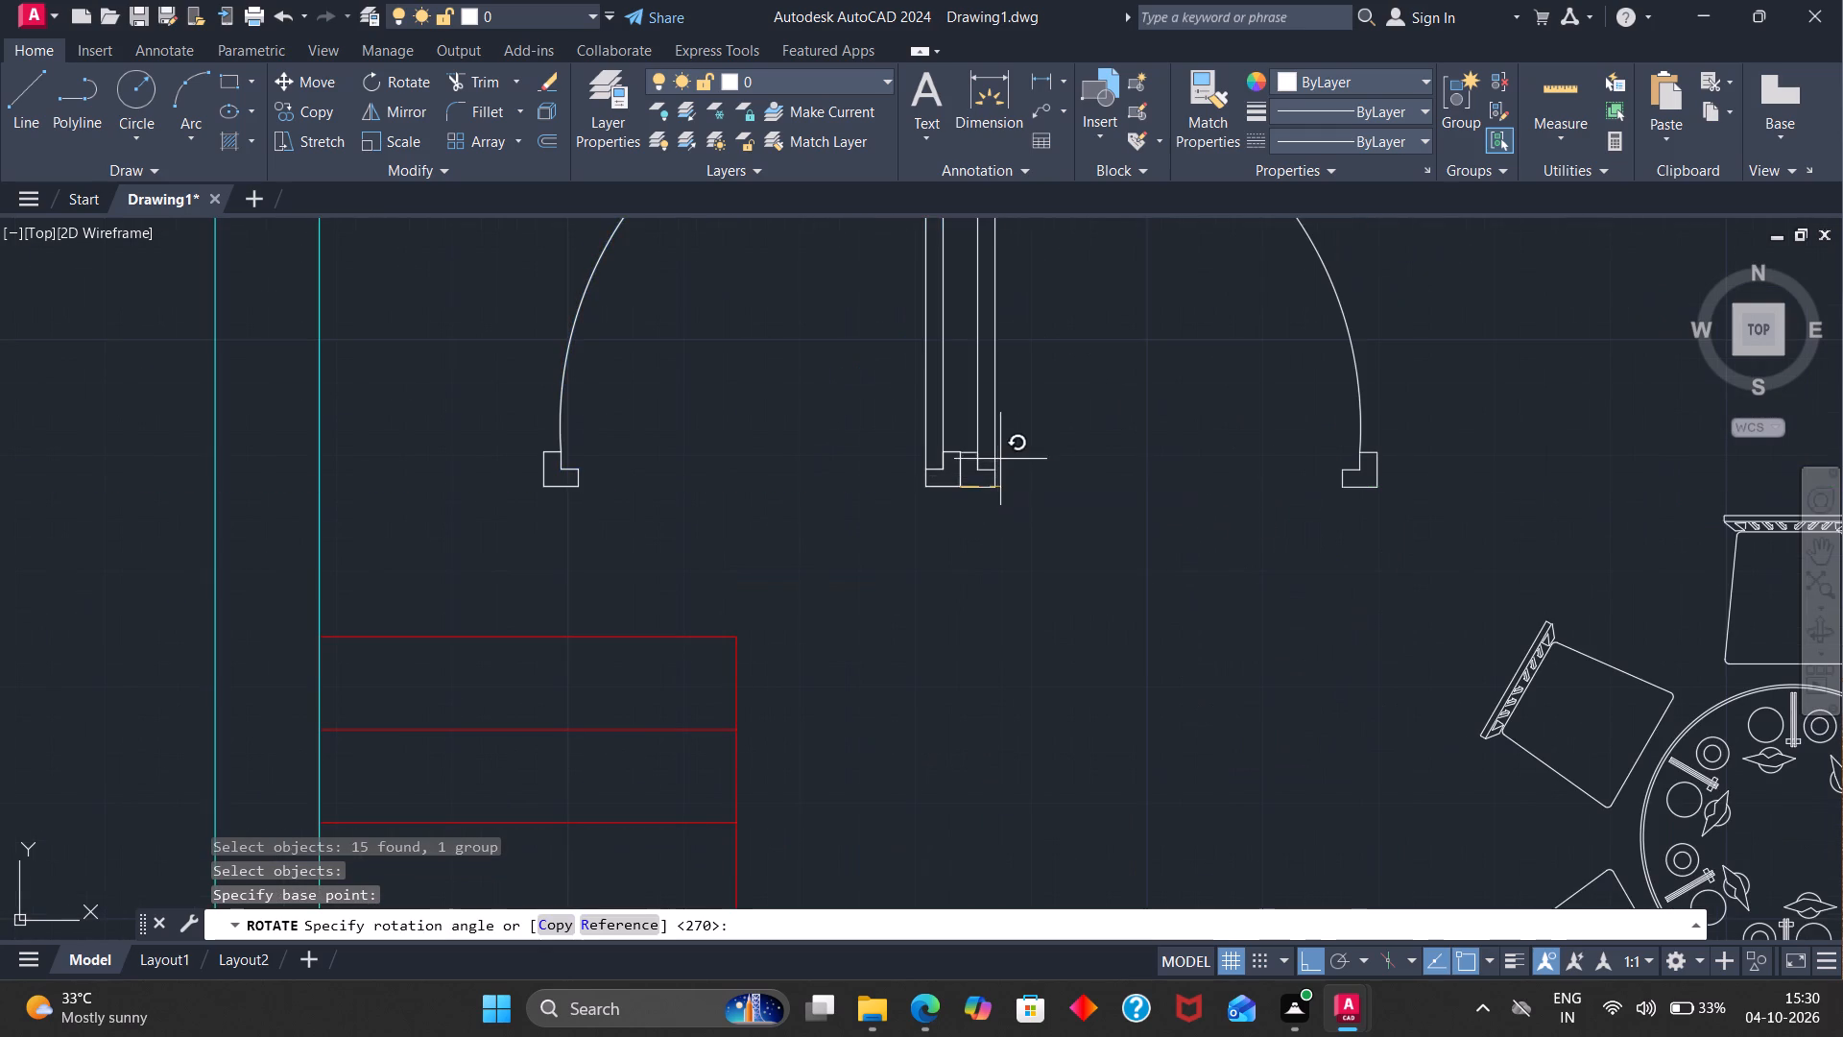
pyautogui.click(1025, 362)
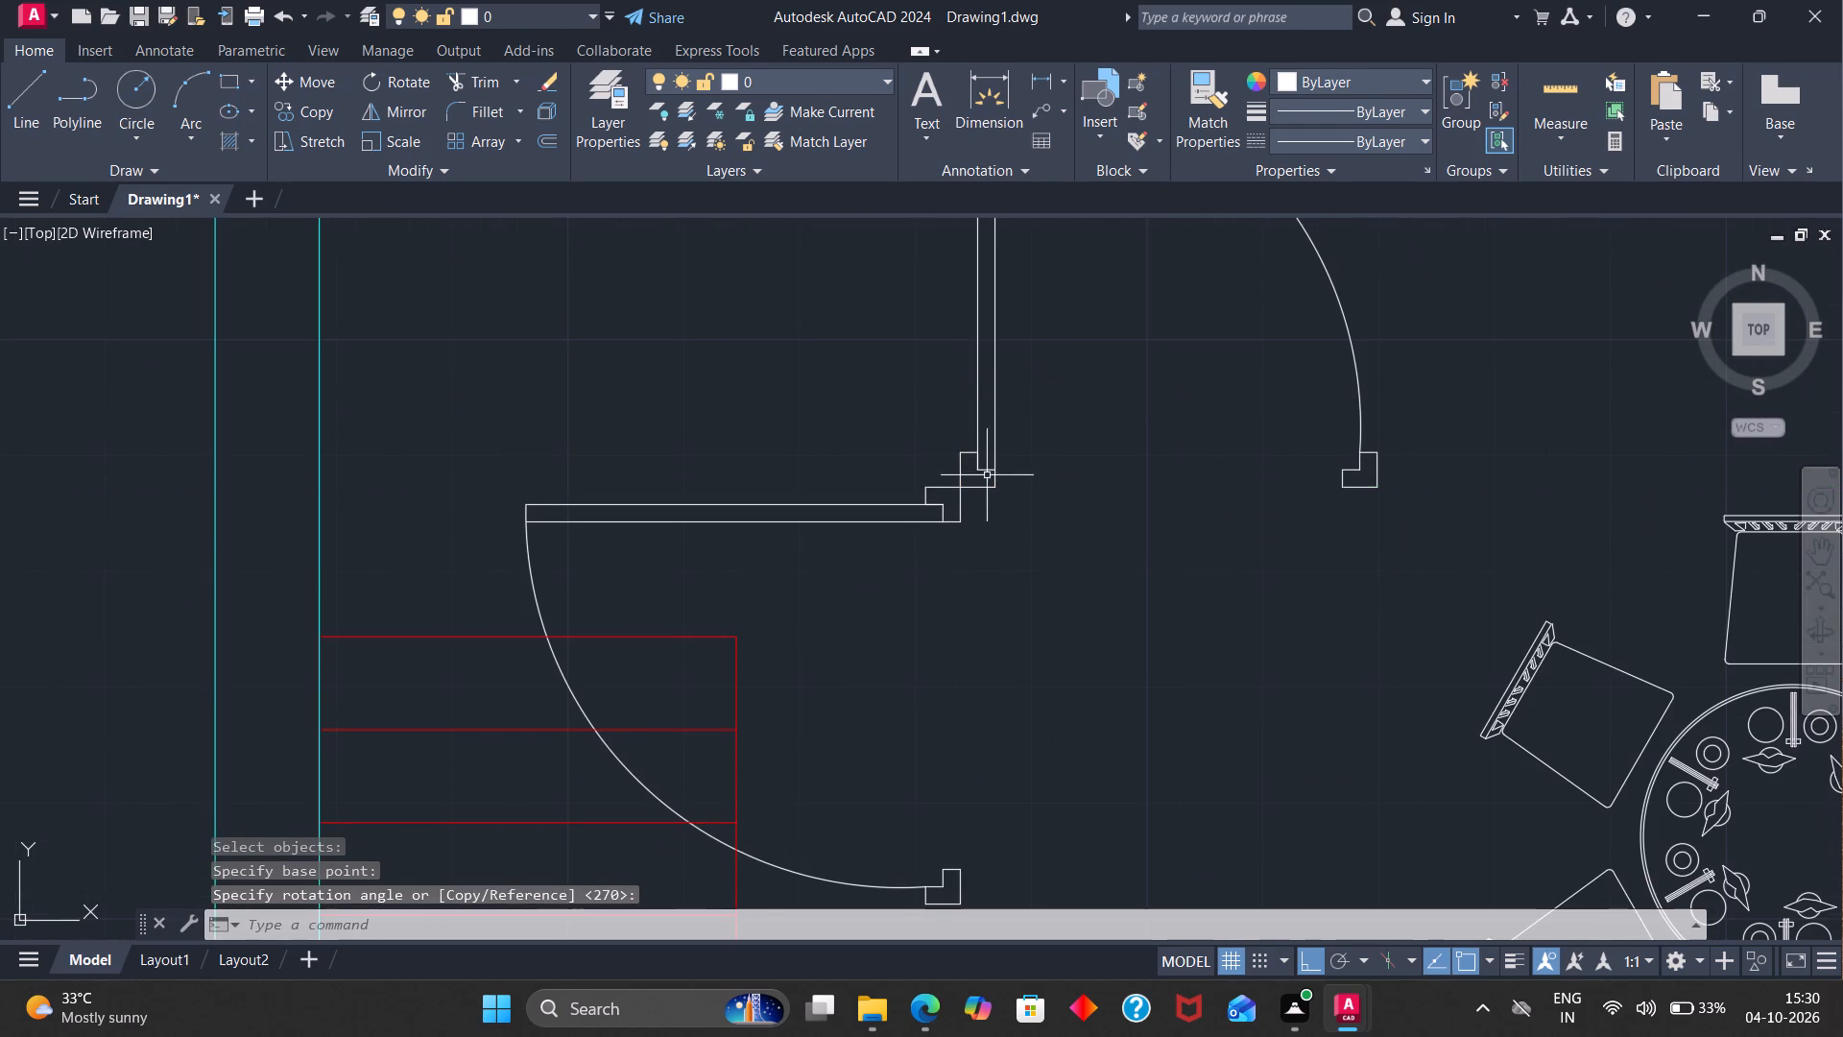
# Move the rotated door by its hinge-side jamb corner into the bedroom opening just below the staircase.
pyautogui.press('m')
pyautogui.press('Return')
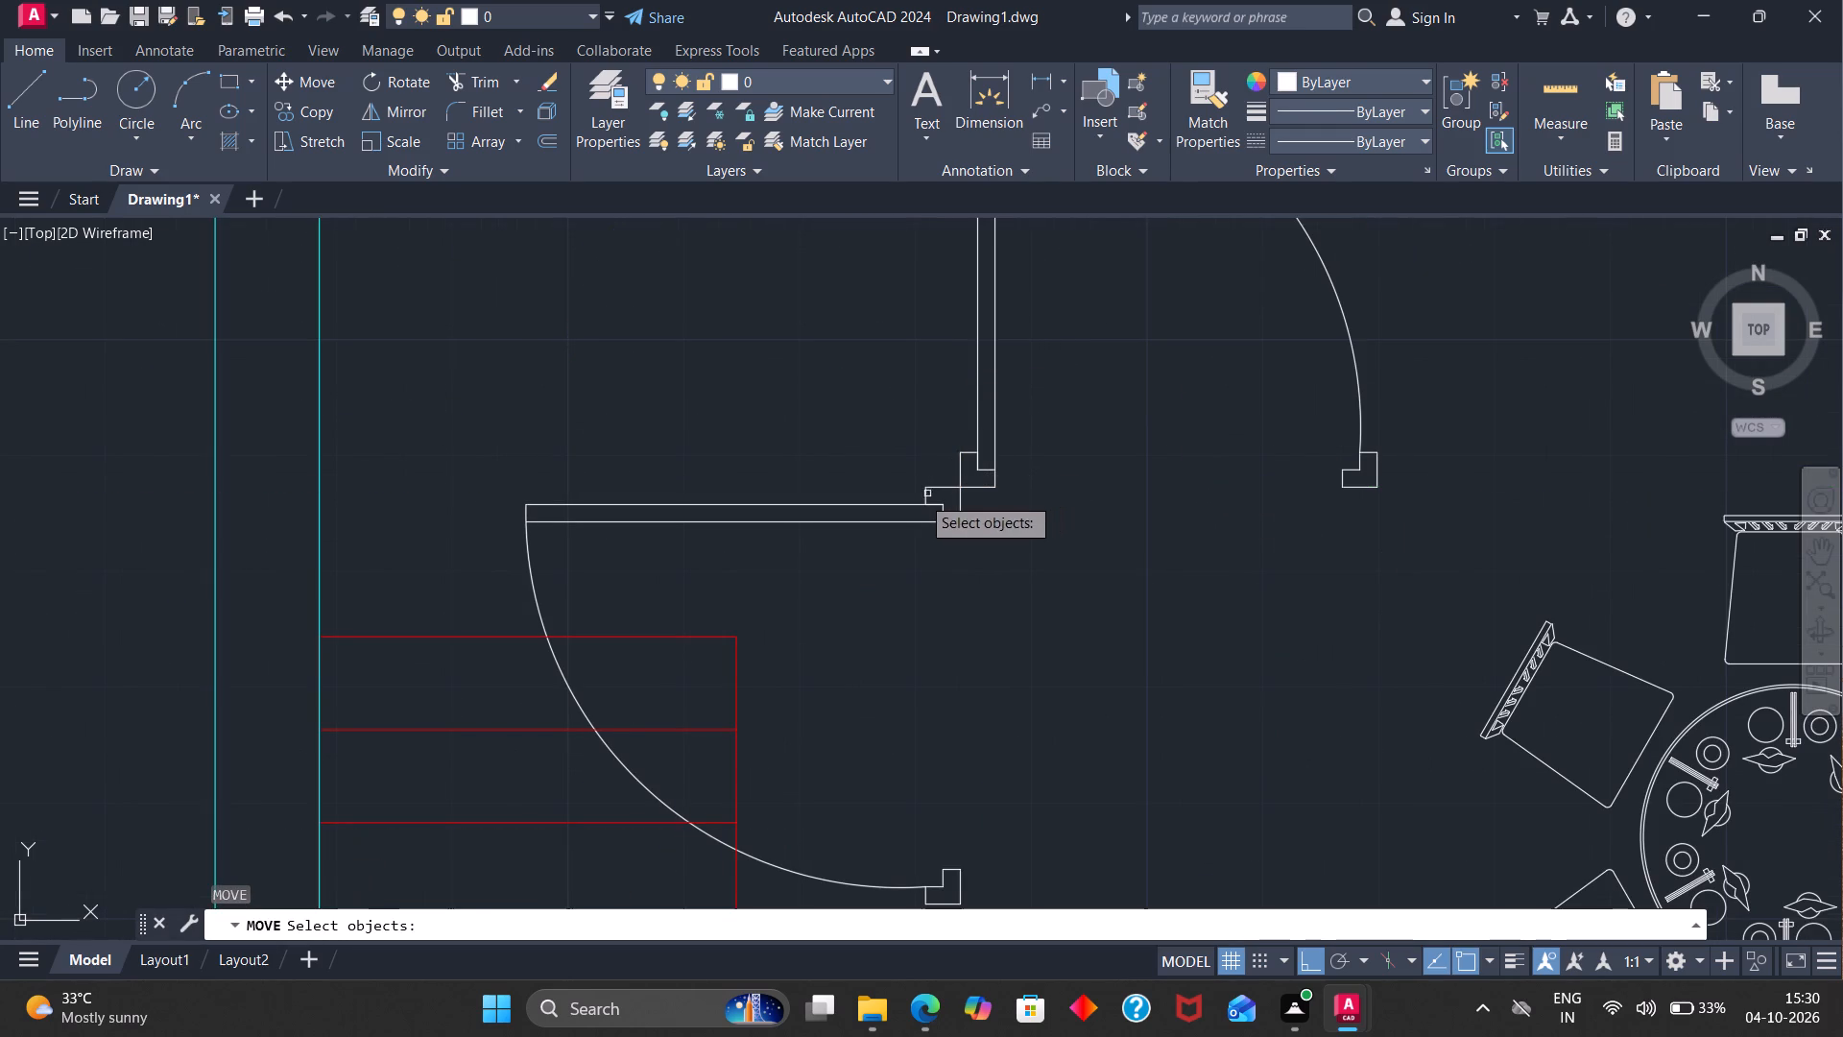
pyautogui.click(908, 500)
pyautogui.click(902, 507)
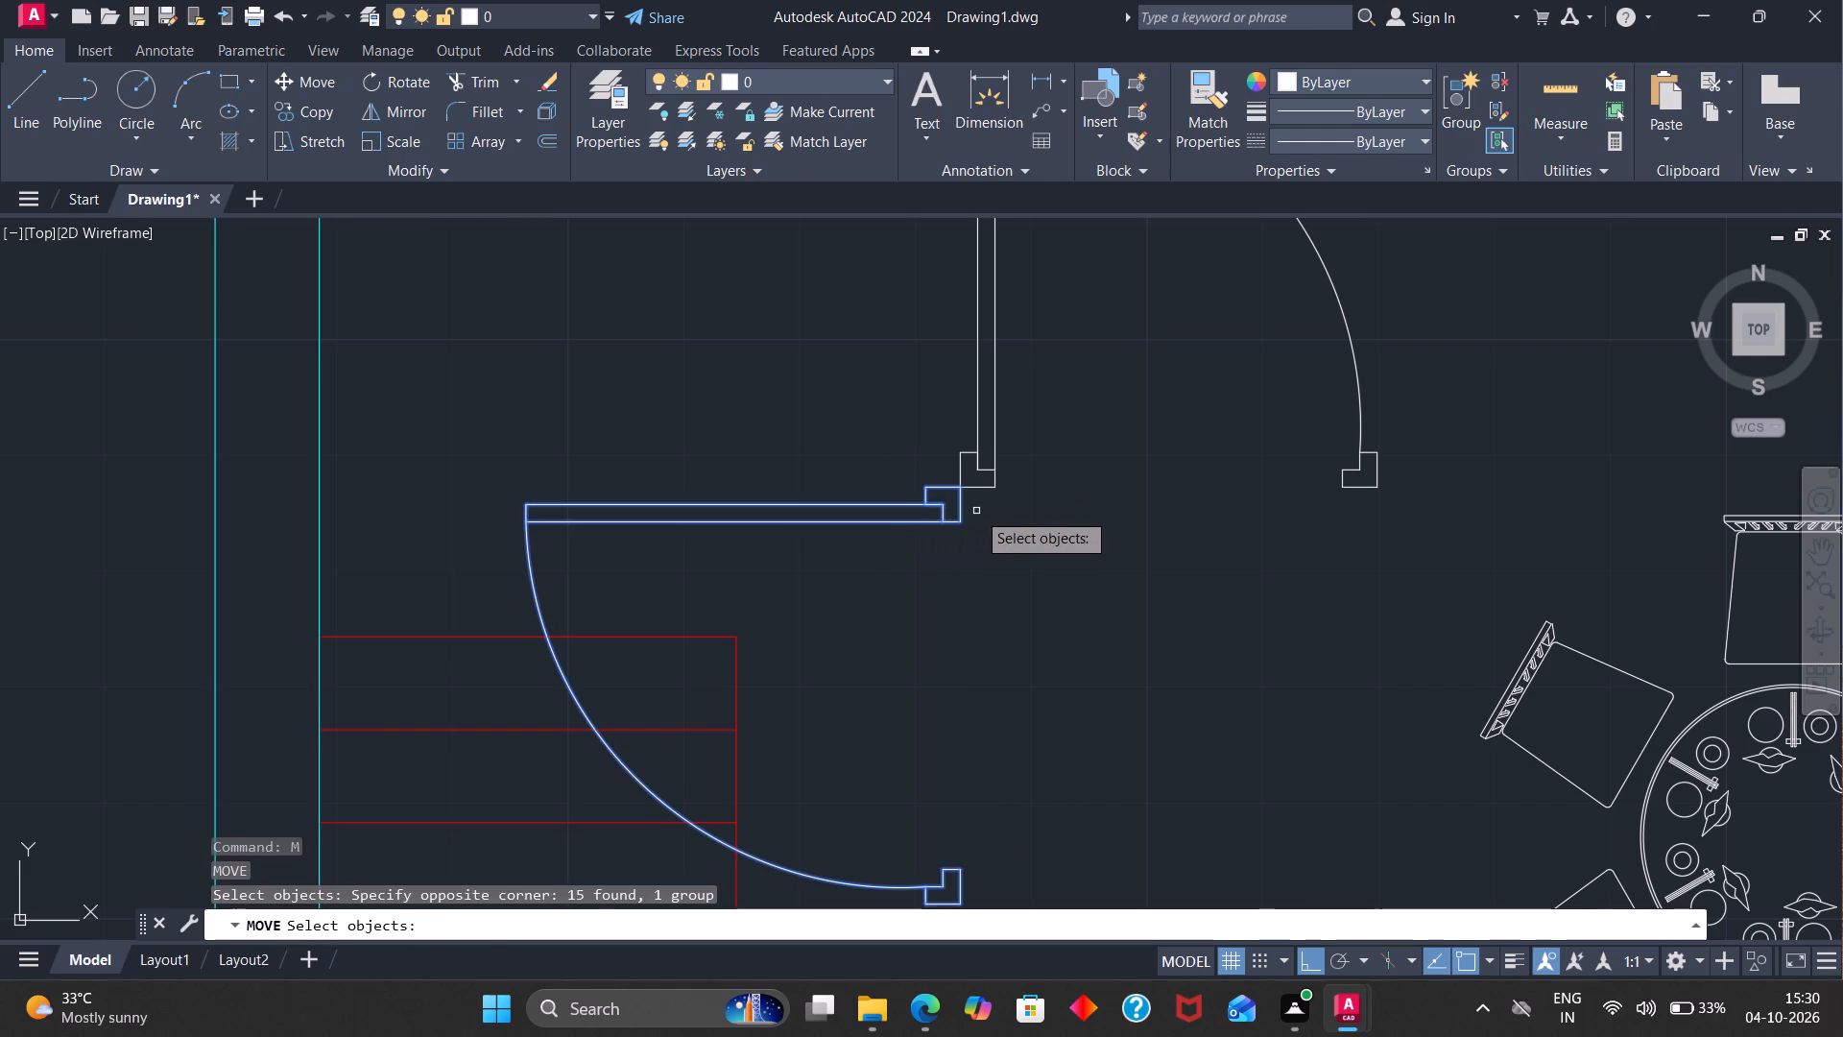
pyautogui.press('Return')
pyautogui.click(962, 490)
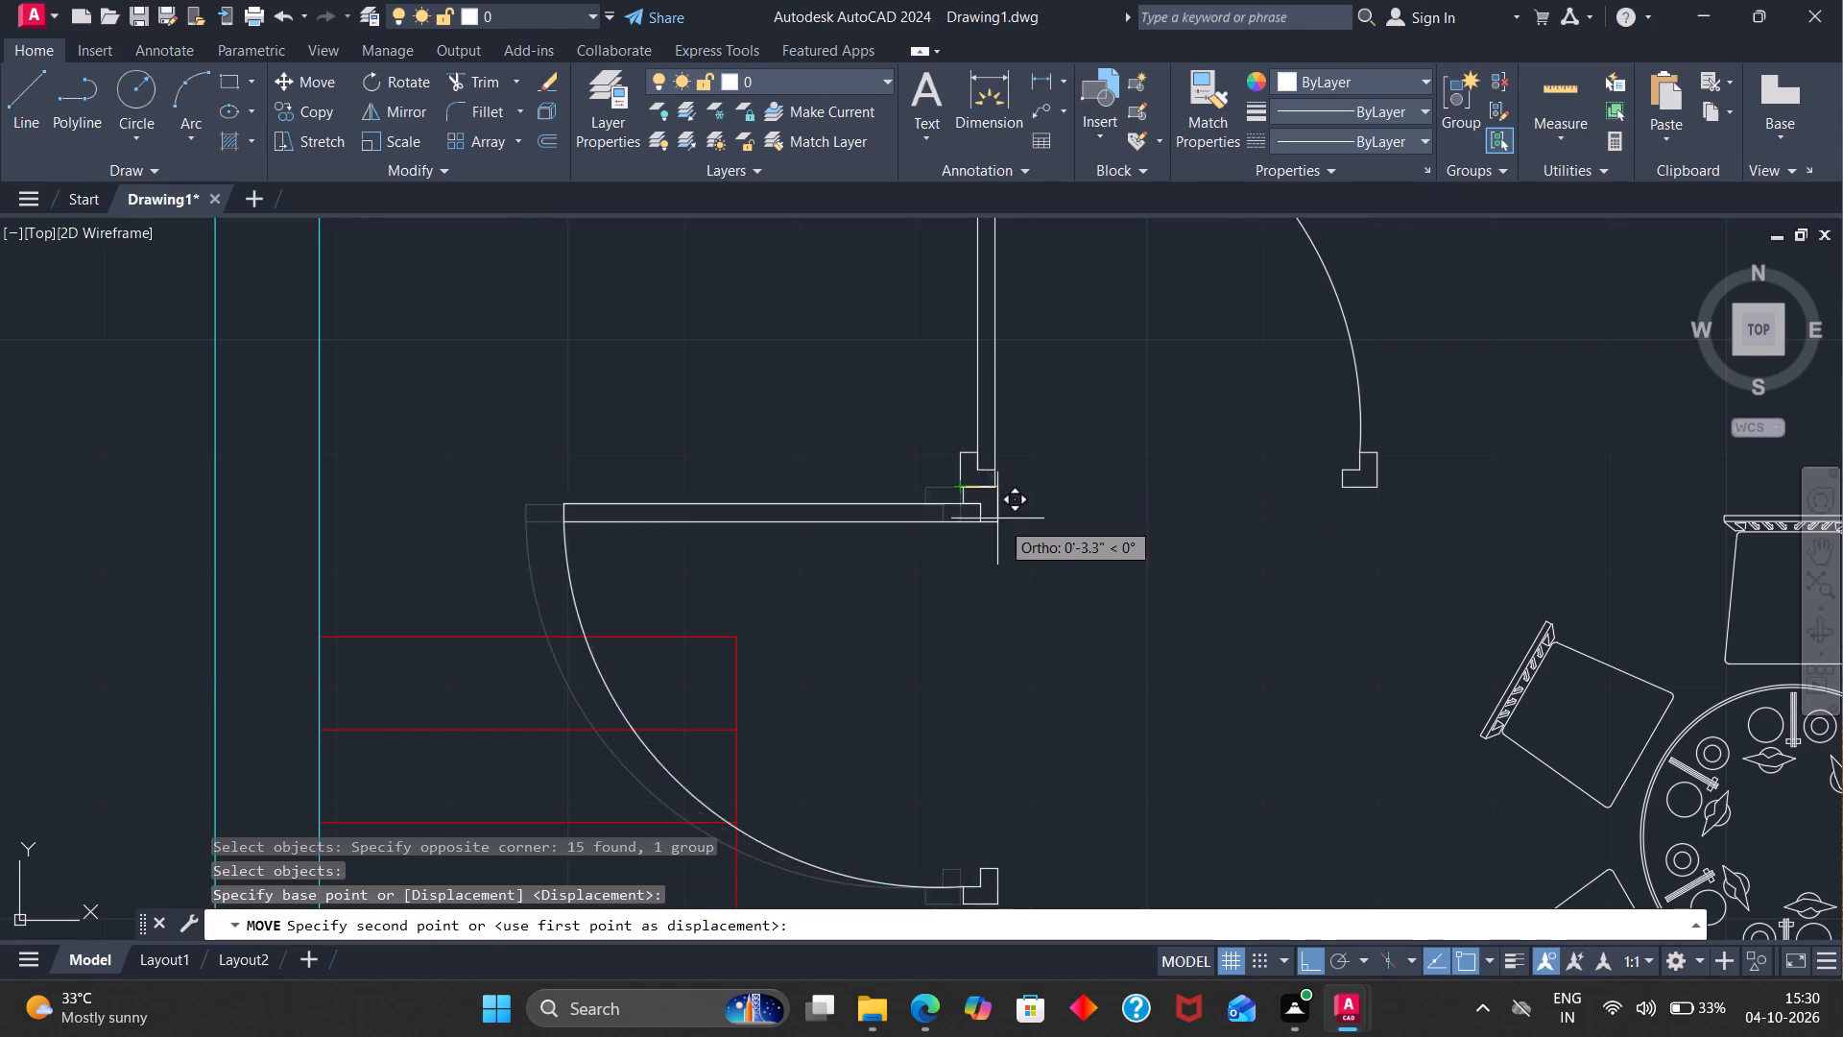
pyautogui.scroll(-4, 1013, 539)
pyautogui.scroll(2, 1172, 748)
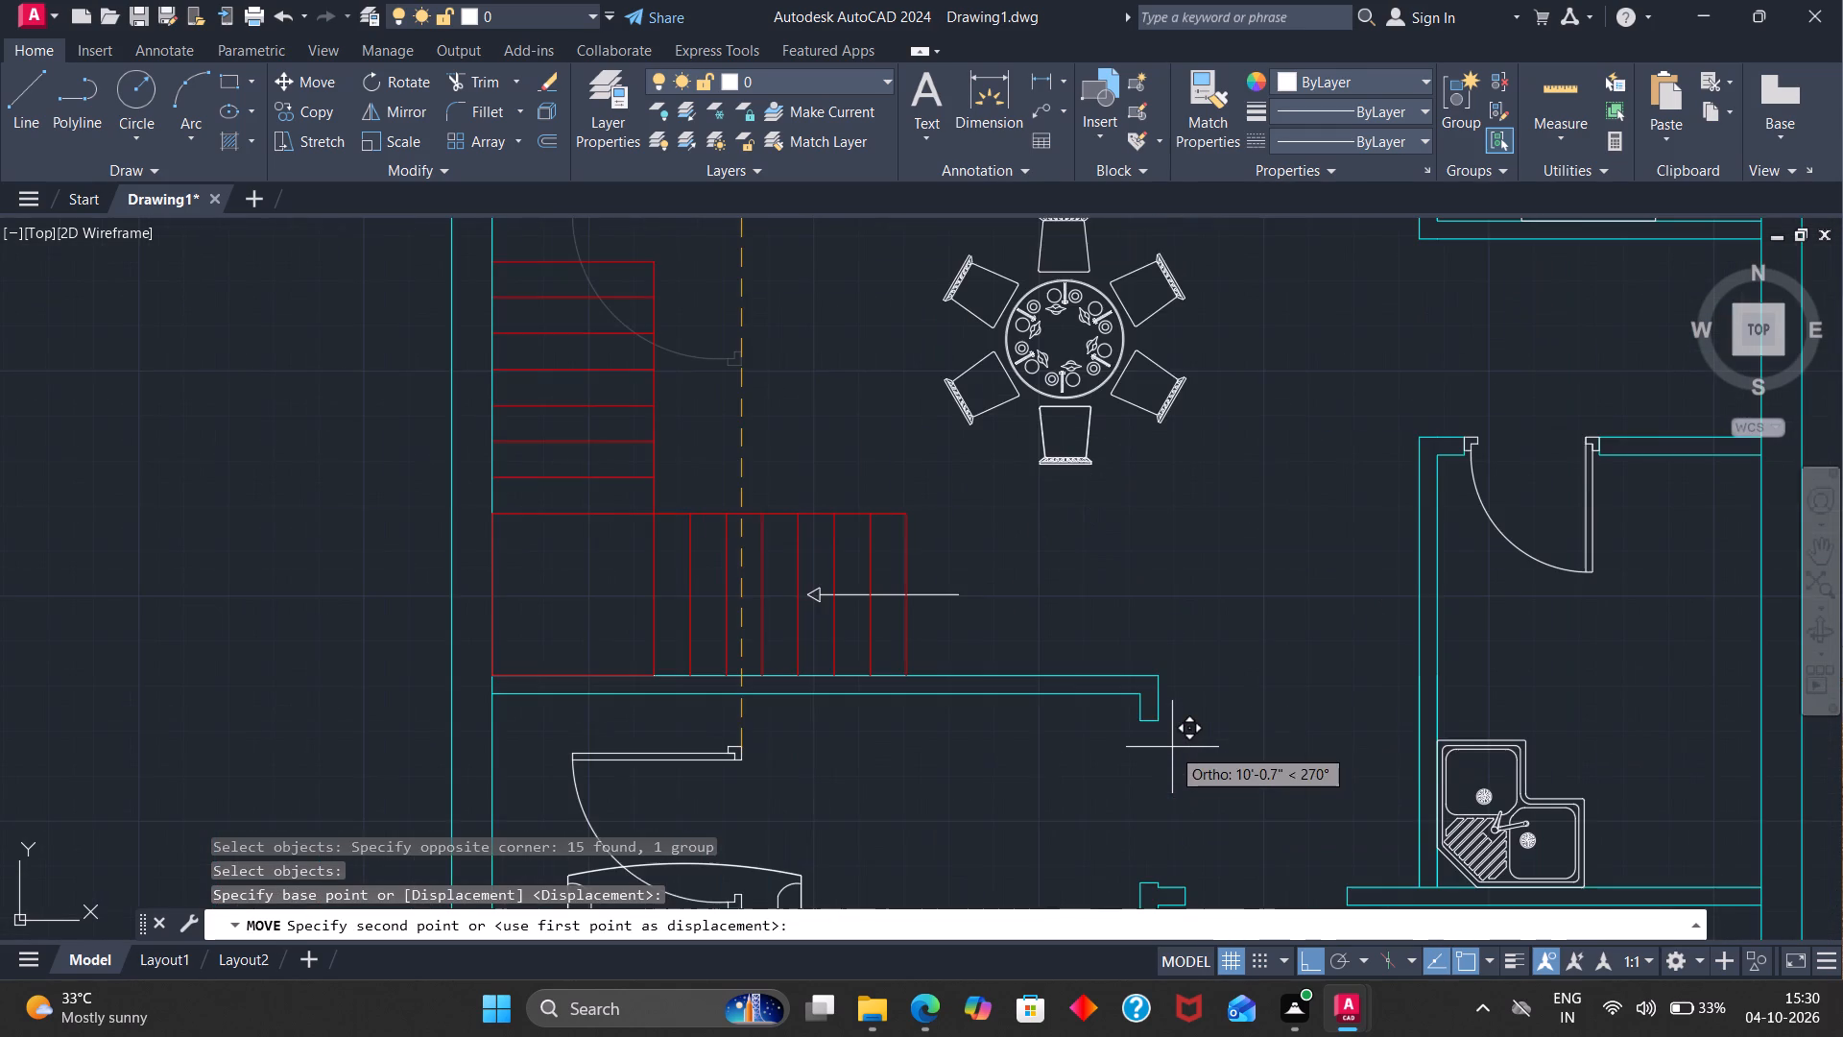
pyautogui.click(1160, 725)
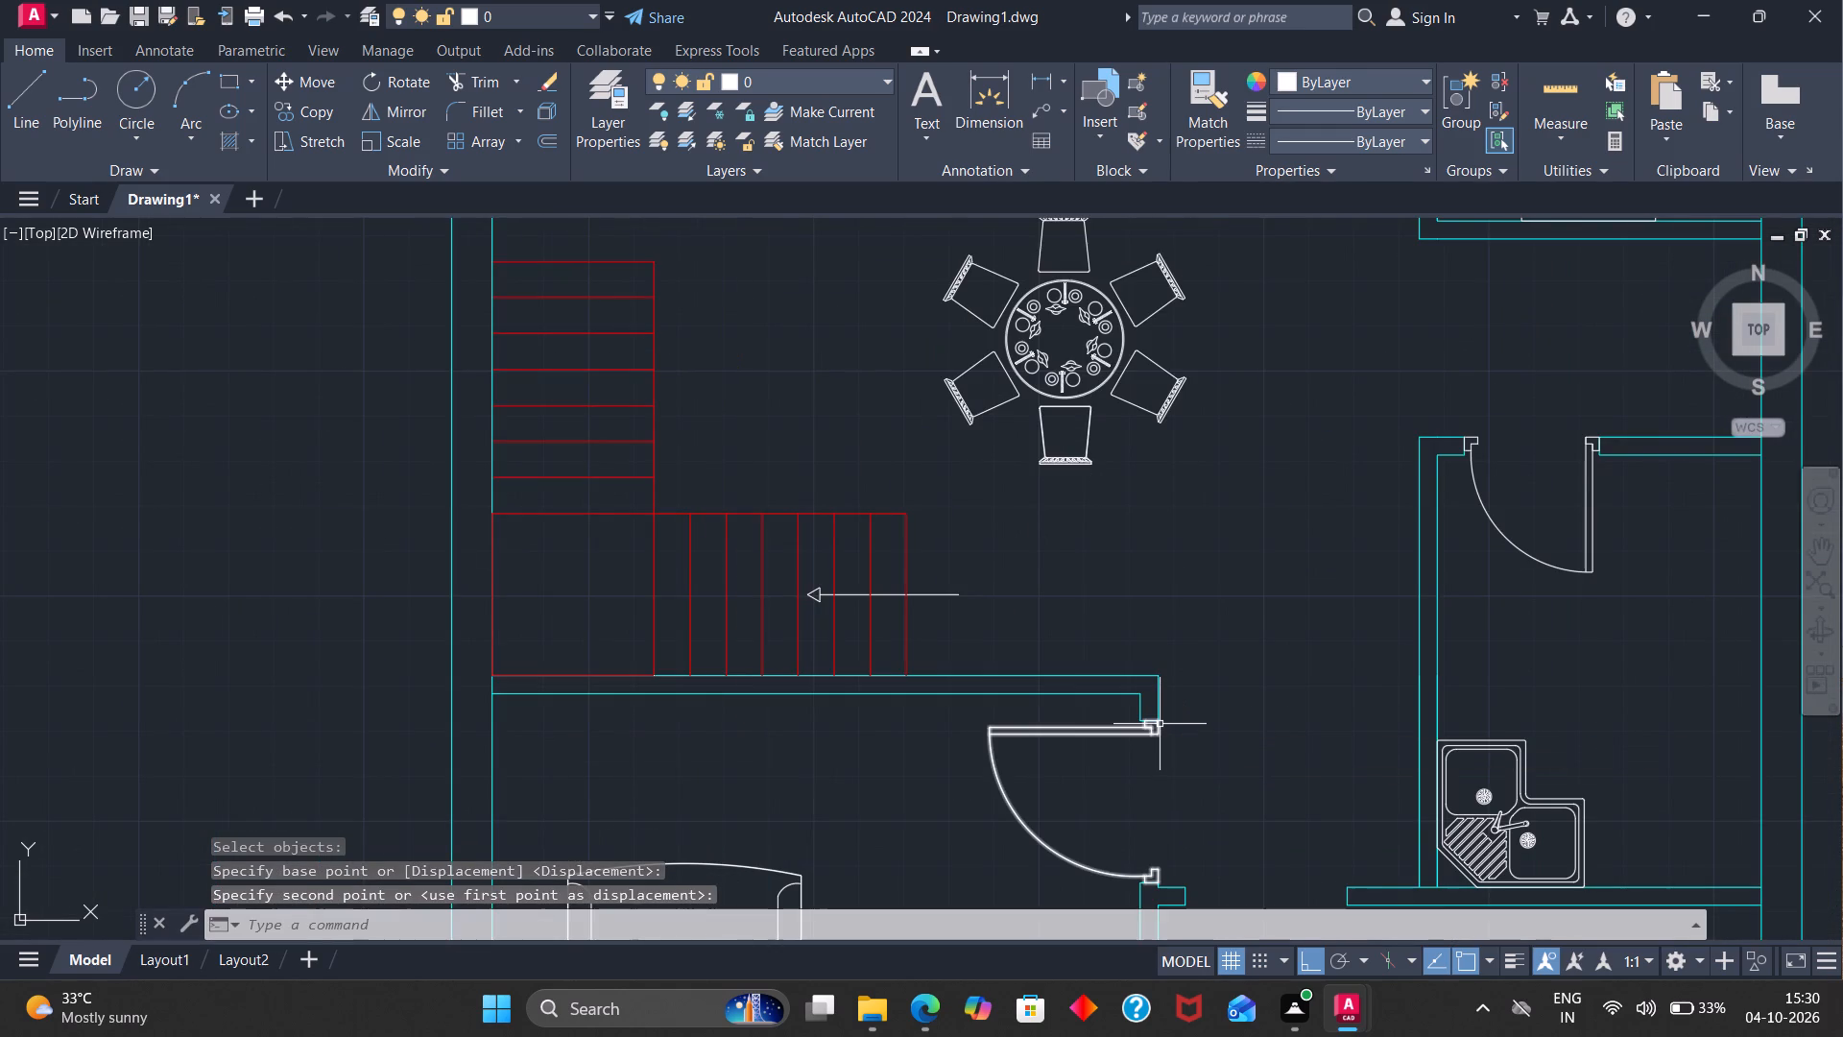
# Rotate the remaining loose door near the staircase 180° about its hinge-side jamb corner.
pyautogui.scroll(-2, 1256, 768)
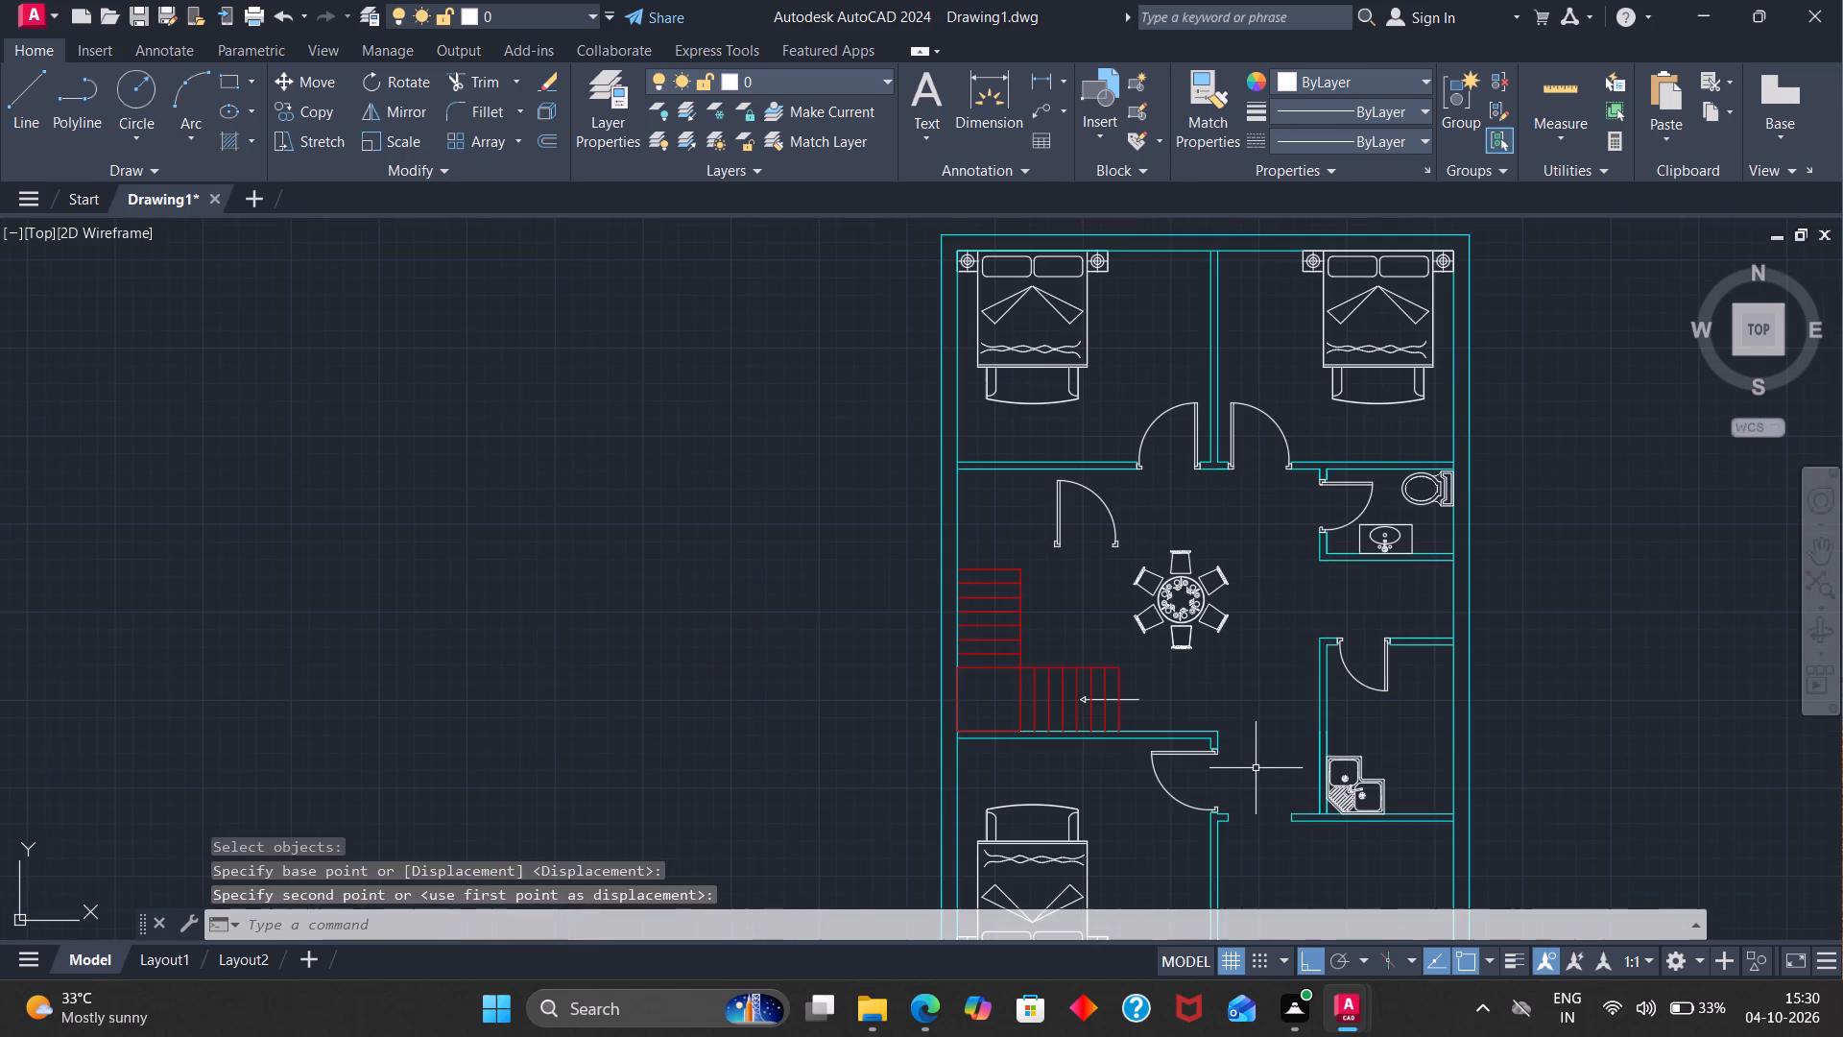
pyautogui.click(1056, 545)
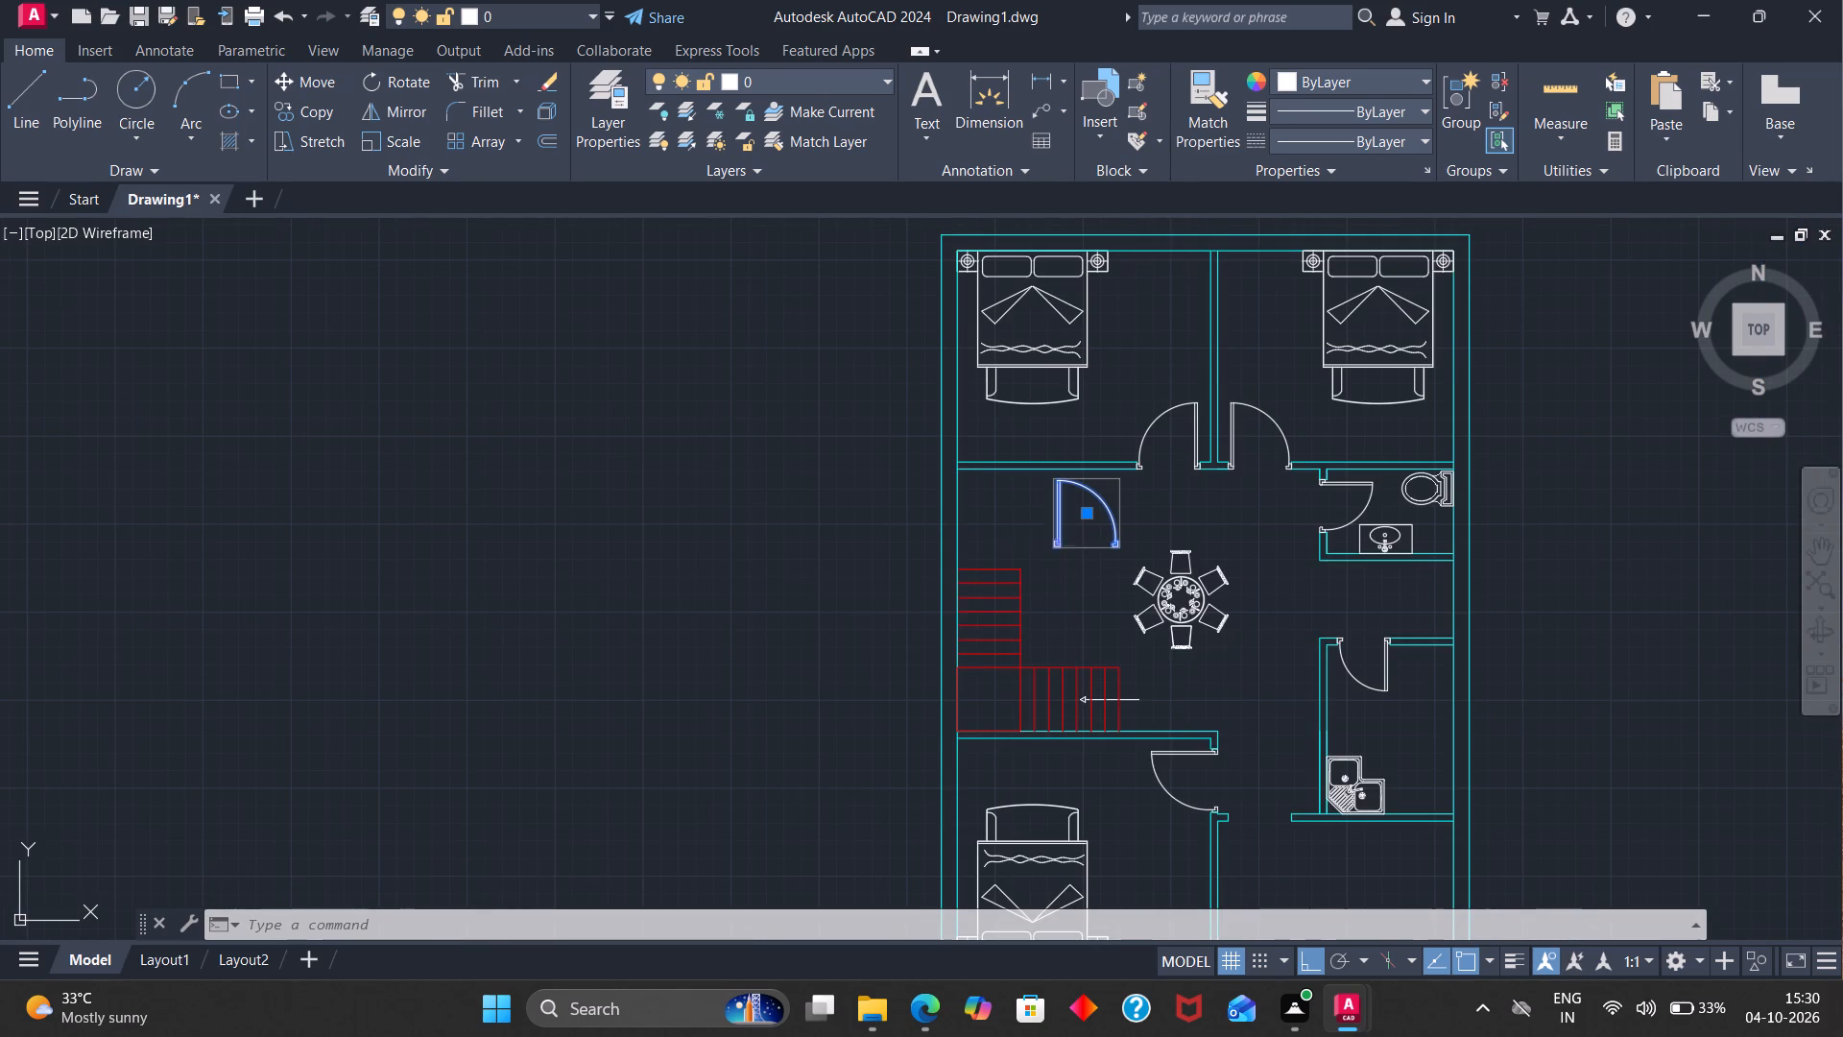
pyautogui.write('ro')
pyautogui.press('Return')
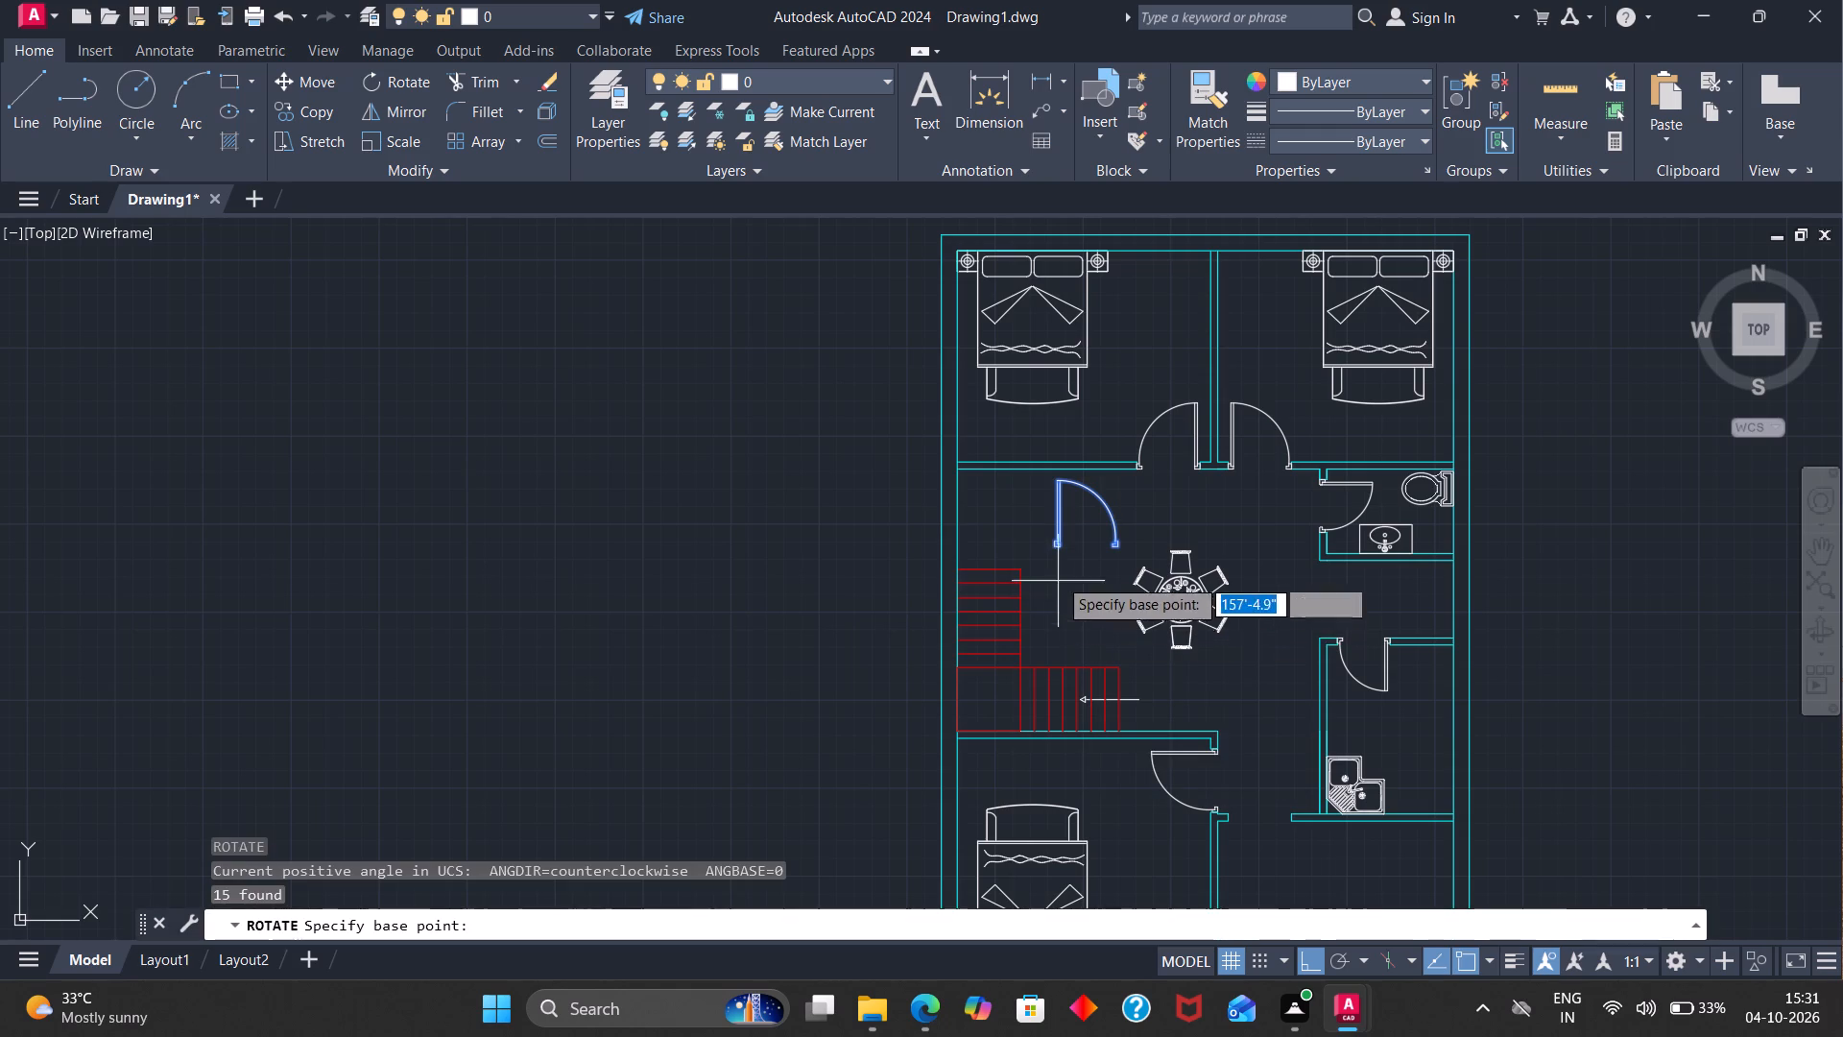
pyautogui.click(1053, 548)
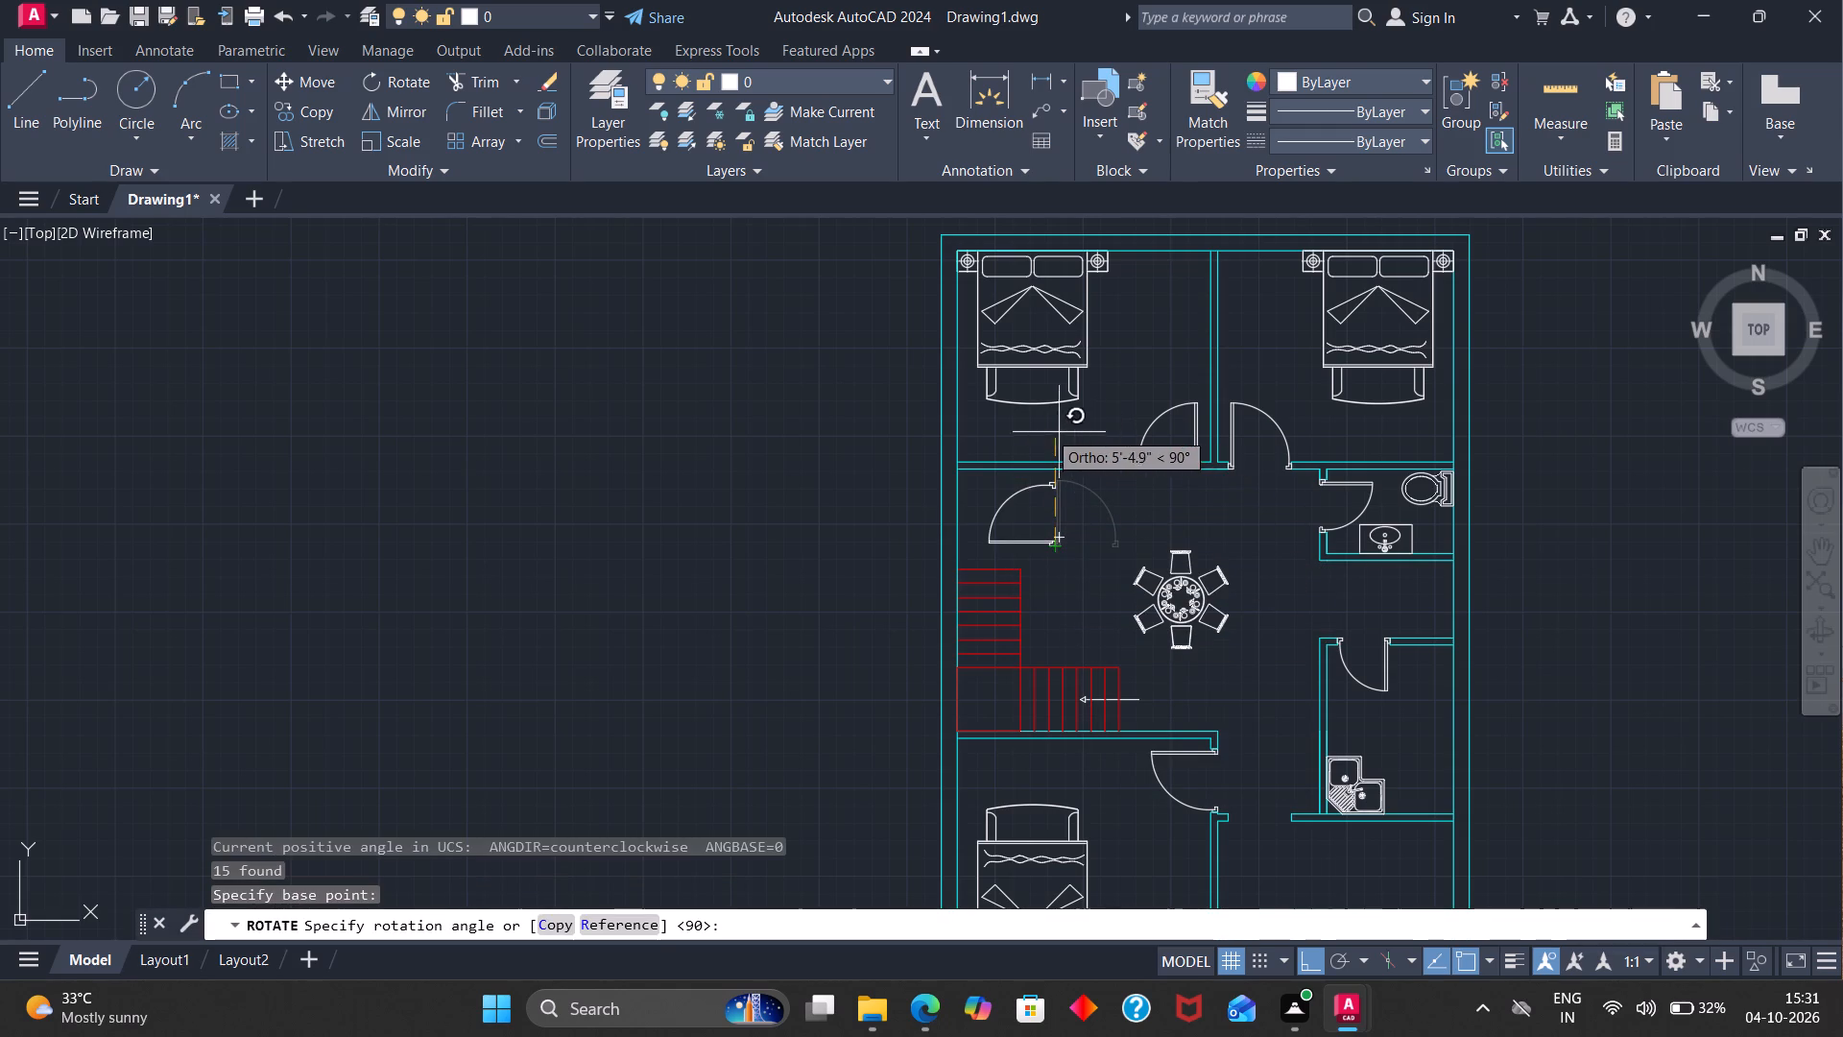
pyautogui.click(975, 498)
# Mirror the rotated loose door about a vertical line through its hinge-side jamb's outer corner, keeping the source door.
pyautogui.write('mi')
pyautogui.press('Return')
pyautogui.click(1054, 570)
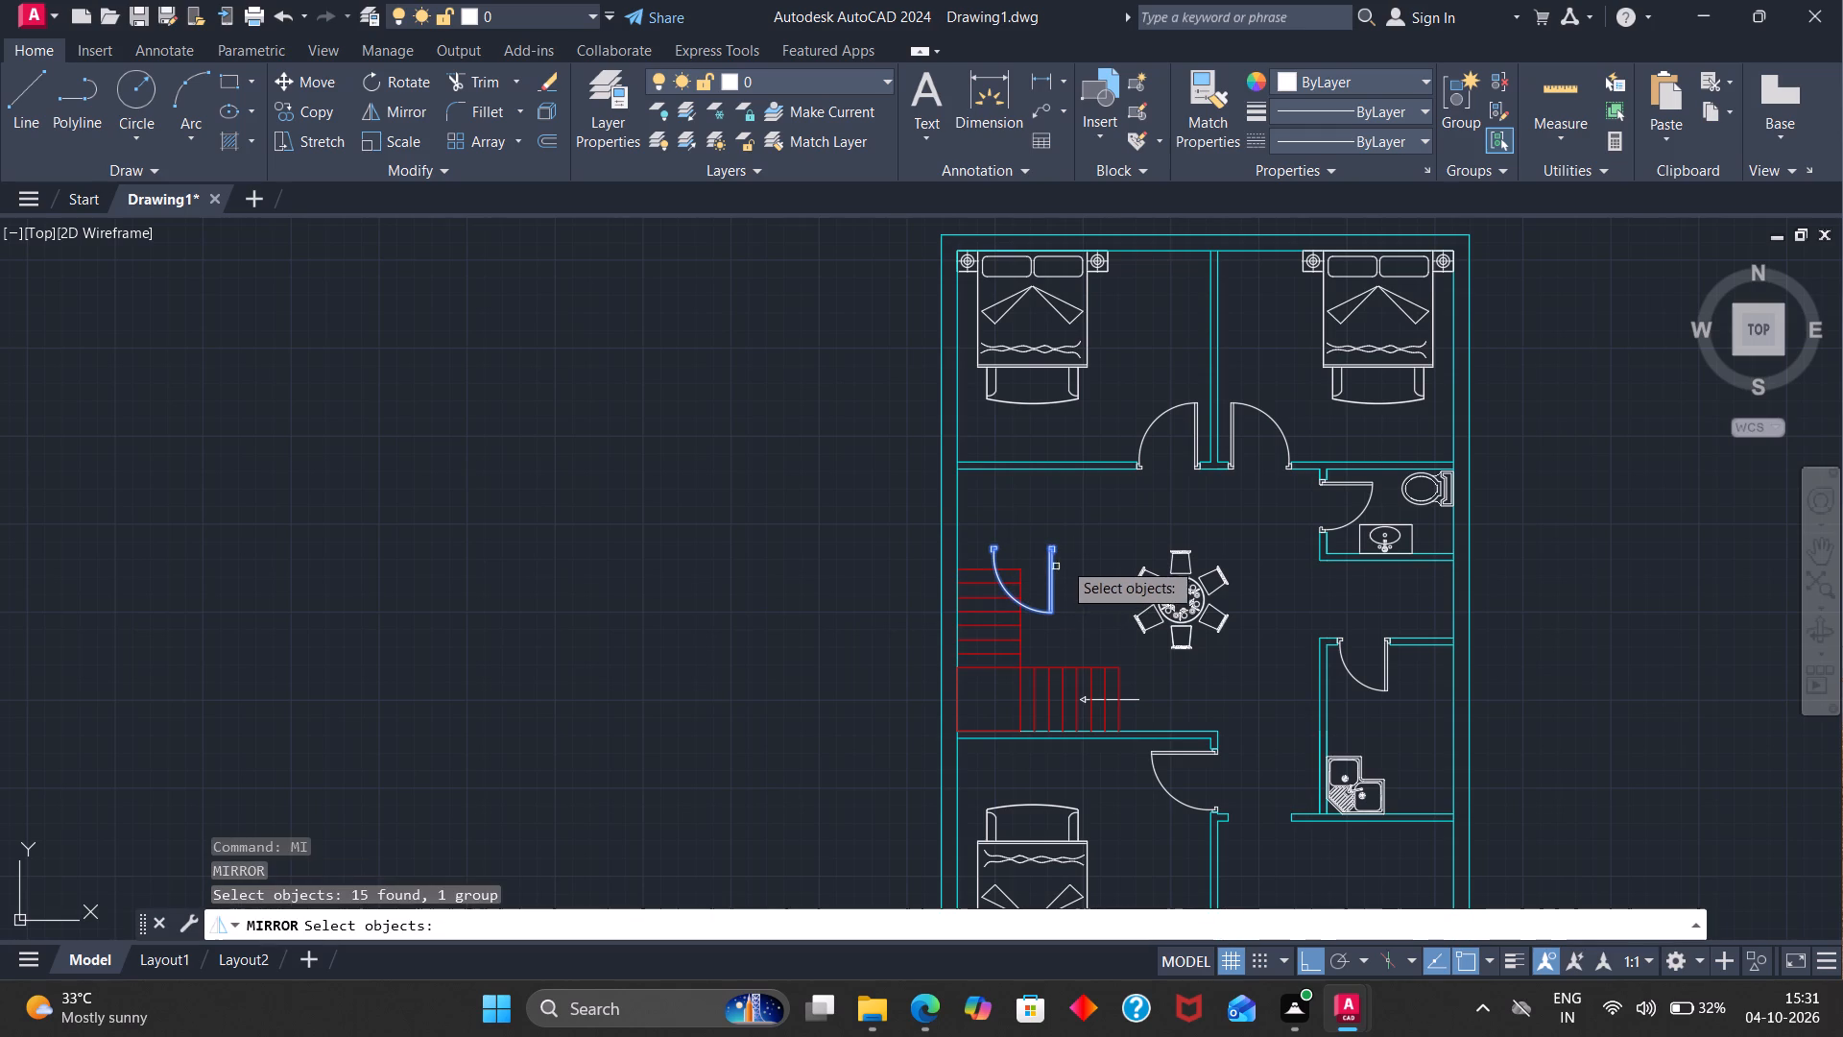
pyautogui.press('Return')
pyautogui.scroll(3, 1063, 533)
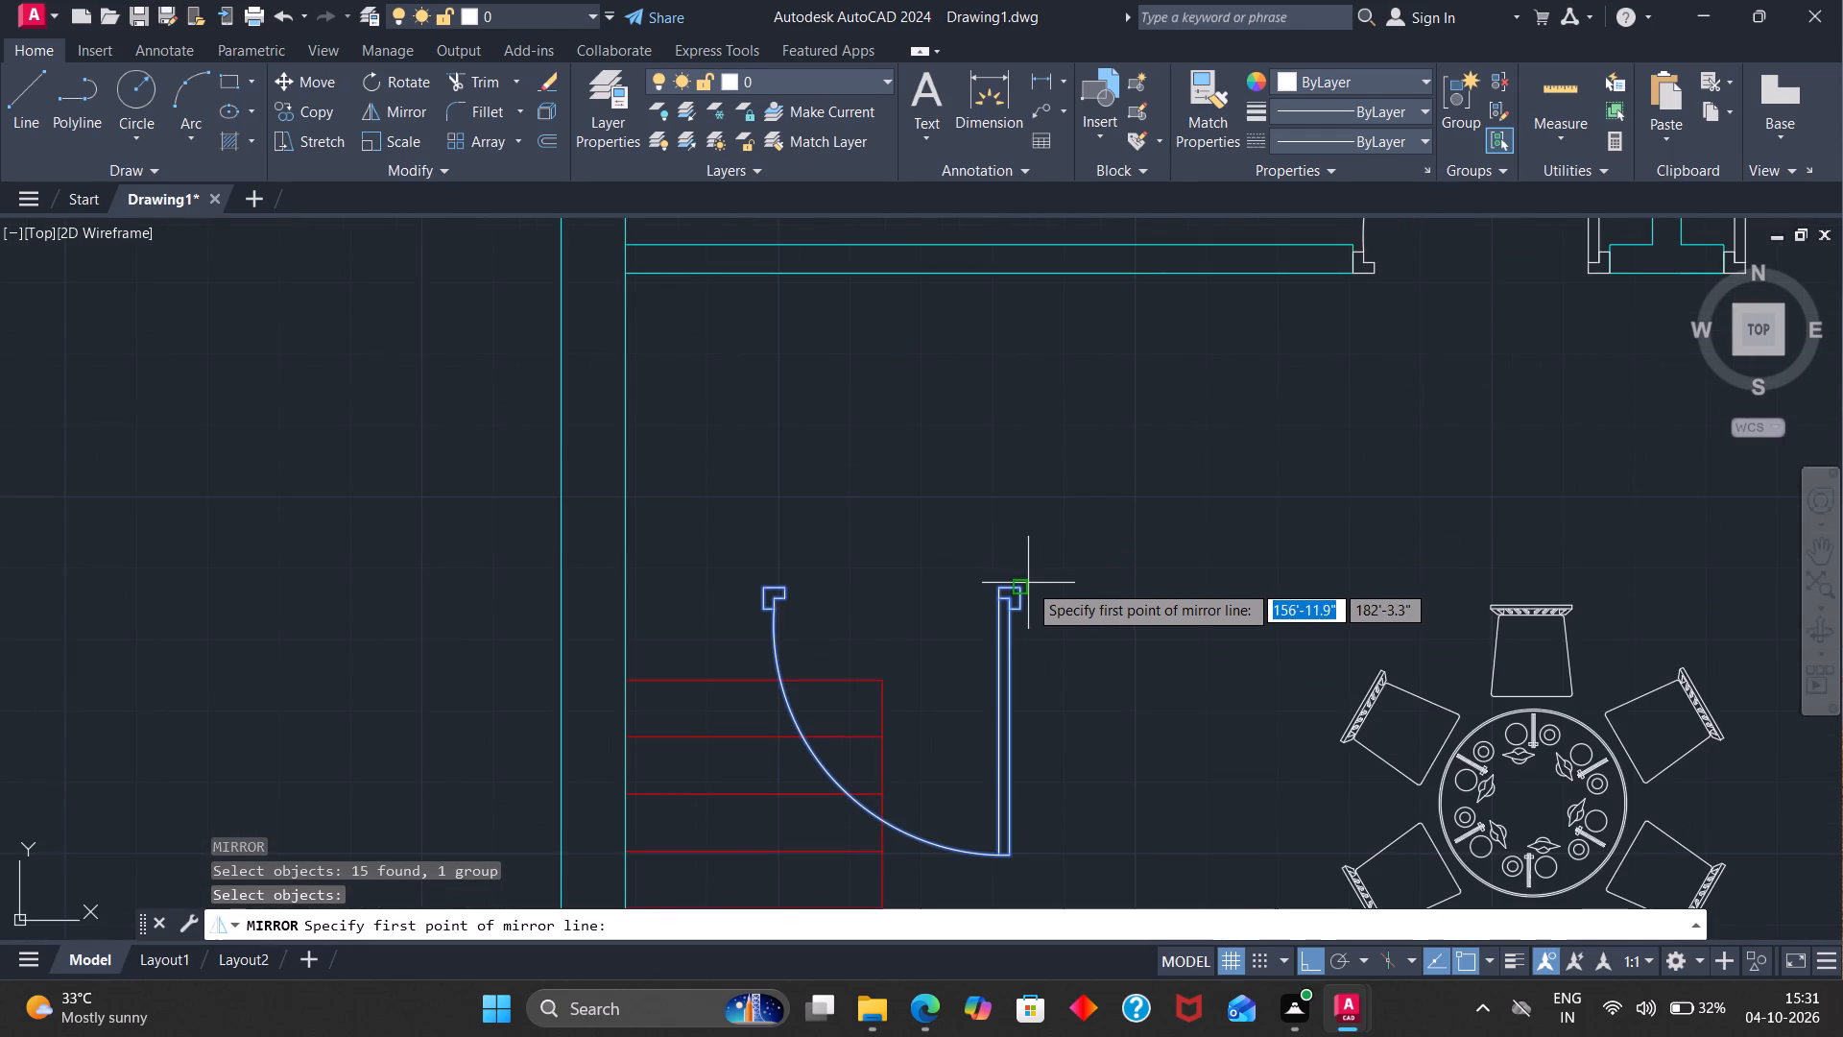
pyautogui.click(1025, 586)
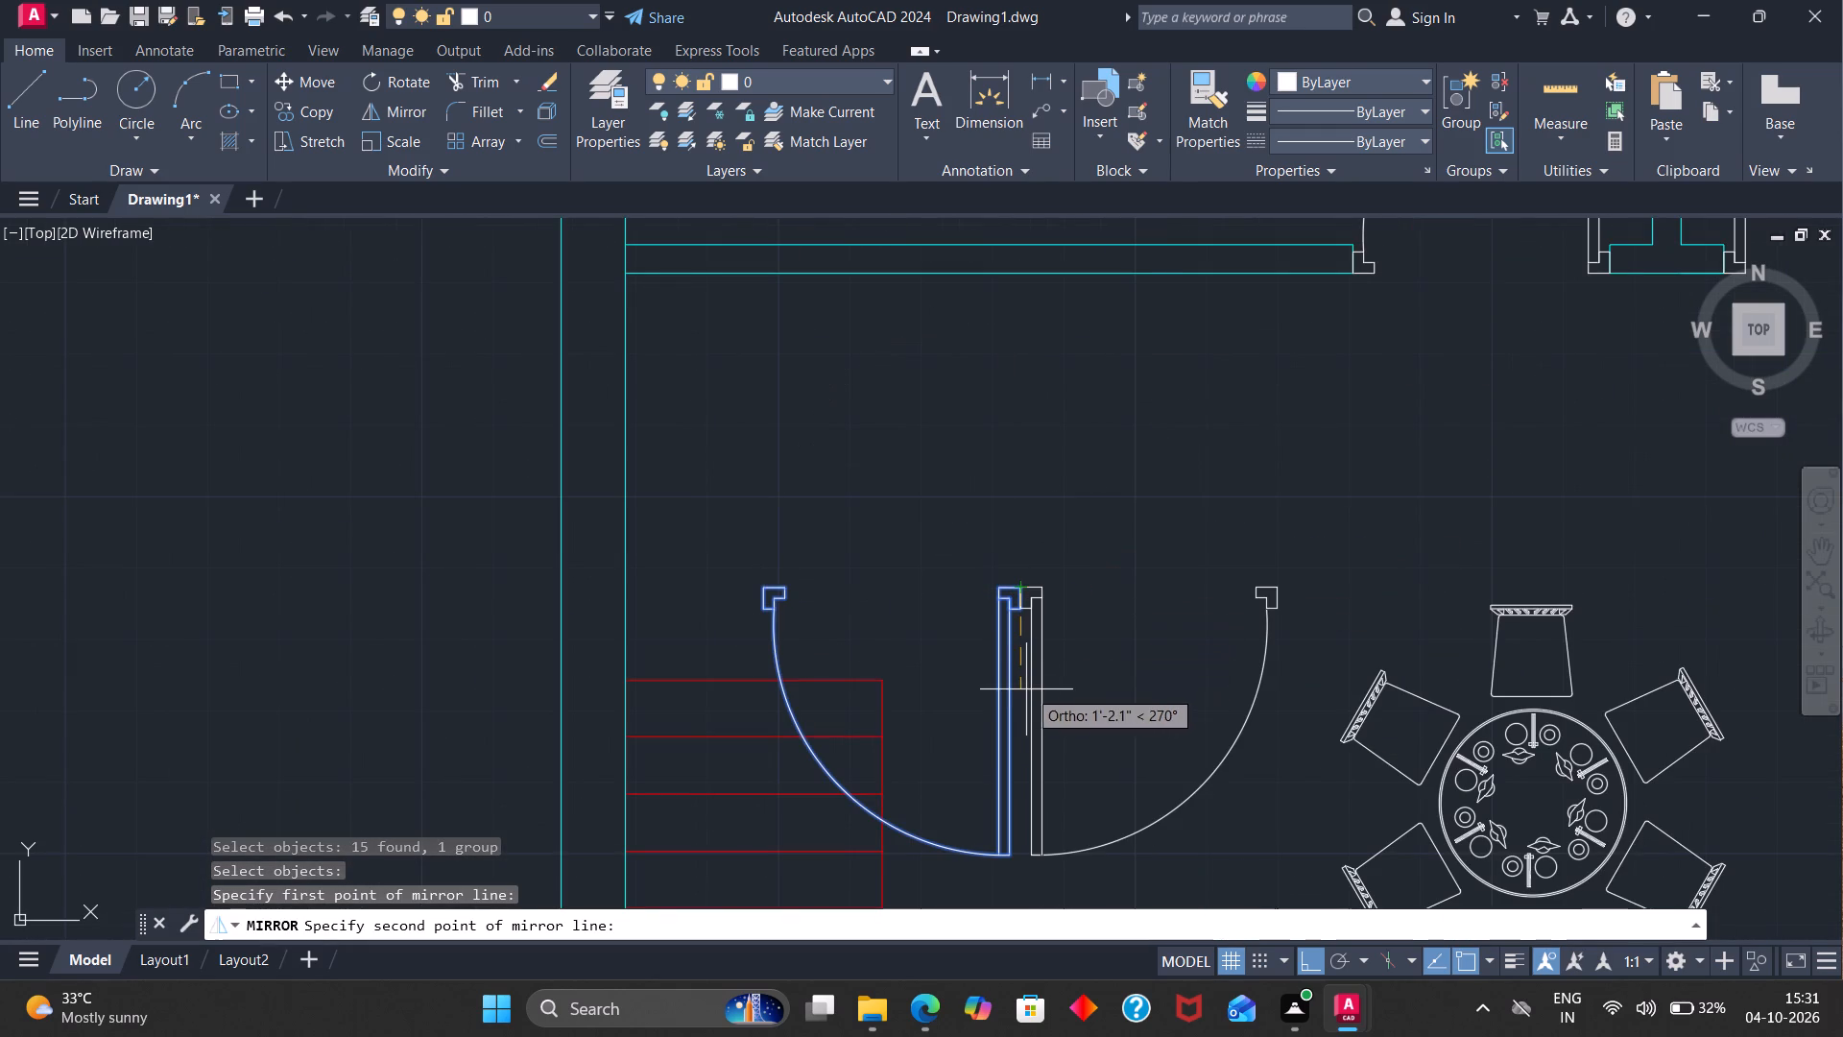
pyautogui.click(1026, 689)
pyautogui.moveTo(1074, 778); pyautogui.dragTo(1026, 689)
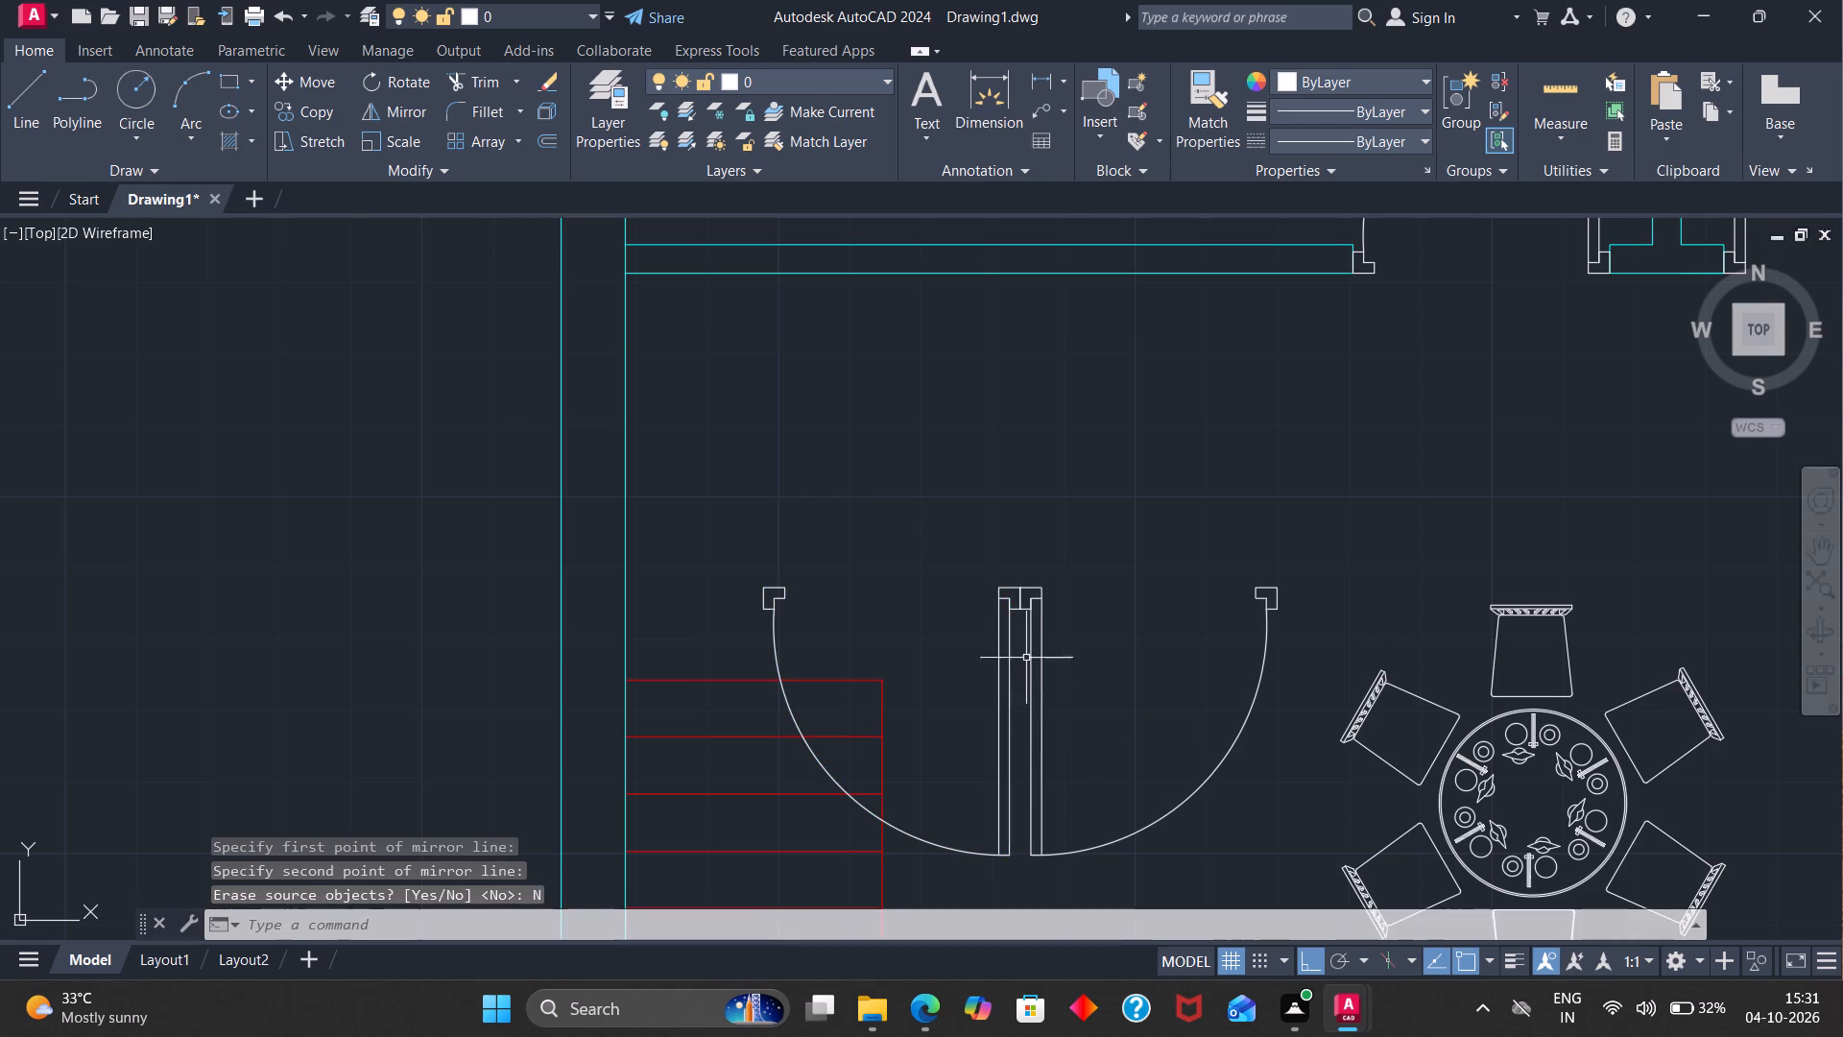
# Move the mirrored door by its jamb corner into the opening between the lower bedroom wall and the kitchen's bottom wall.
pyautogui.scroll(-2, 1041, 573)
pyautogui.scroll(-1, 1066, 675)
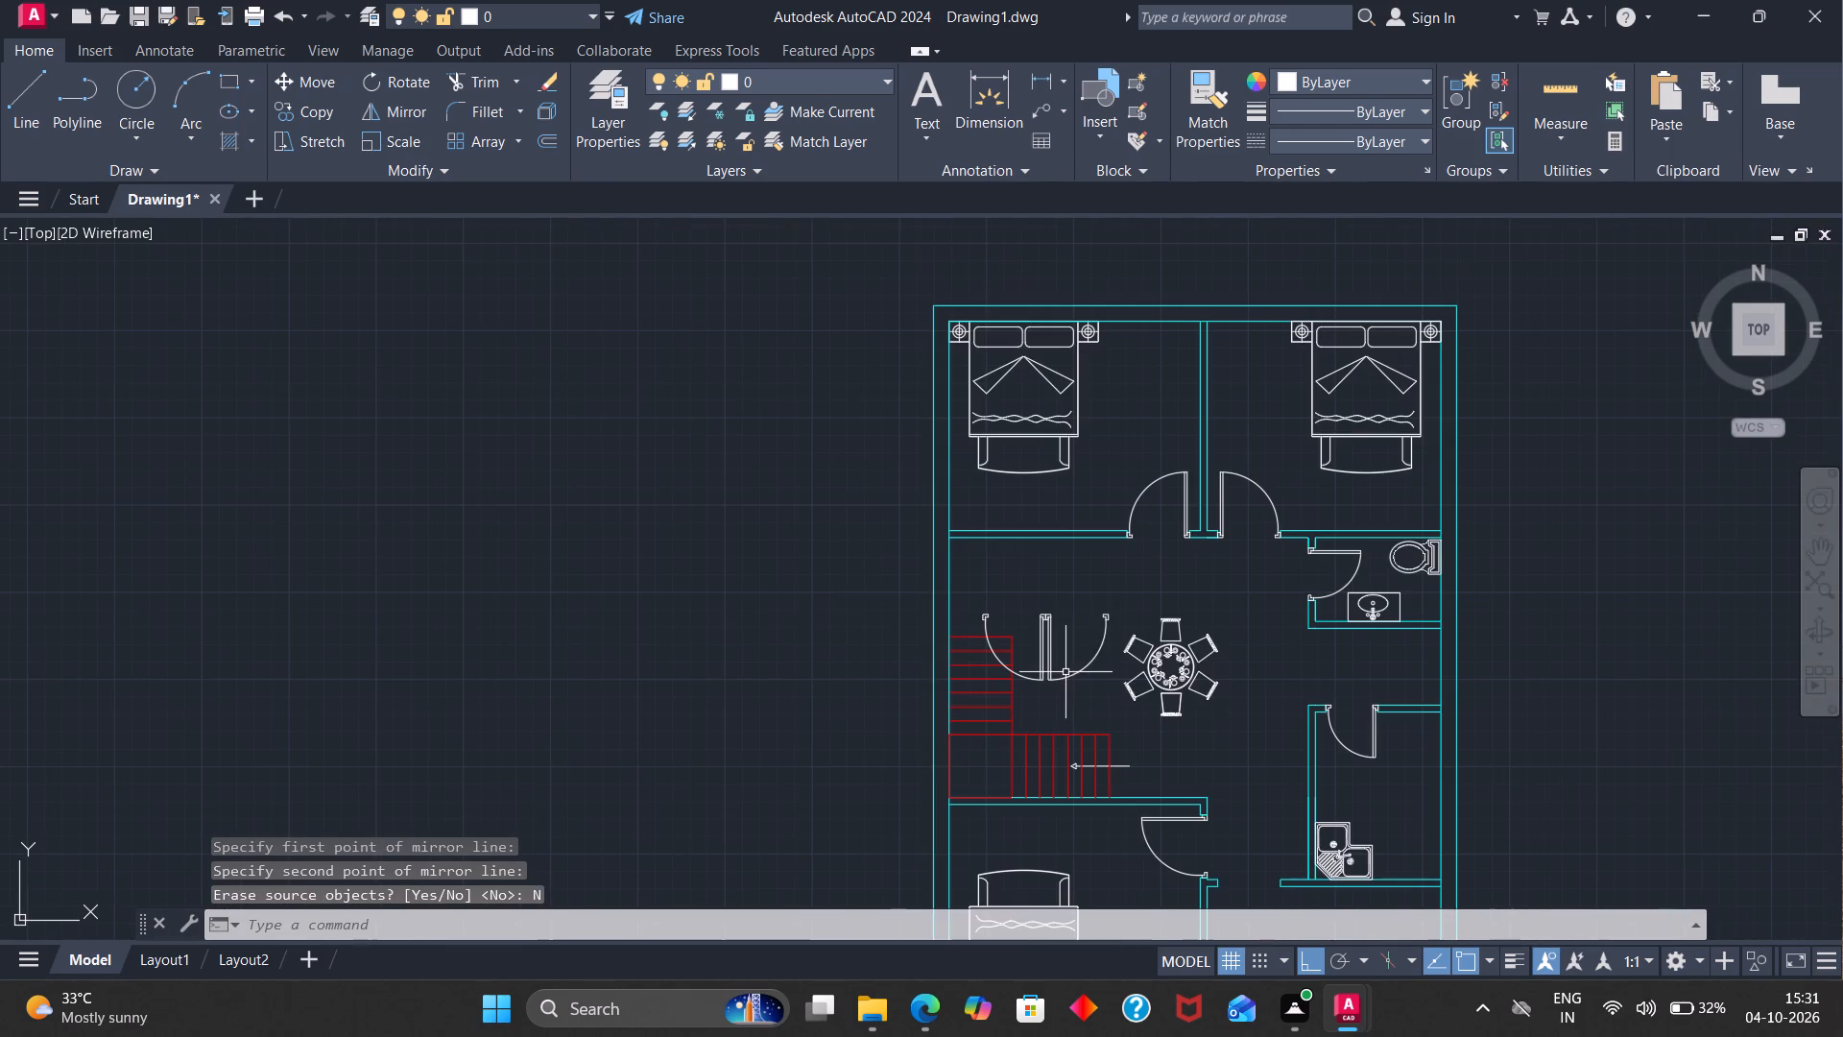
pyautogui.scroll(3, 1066, 630)
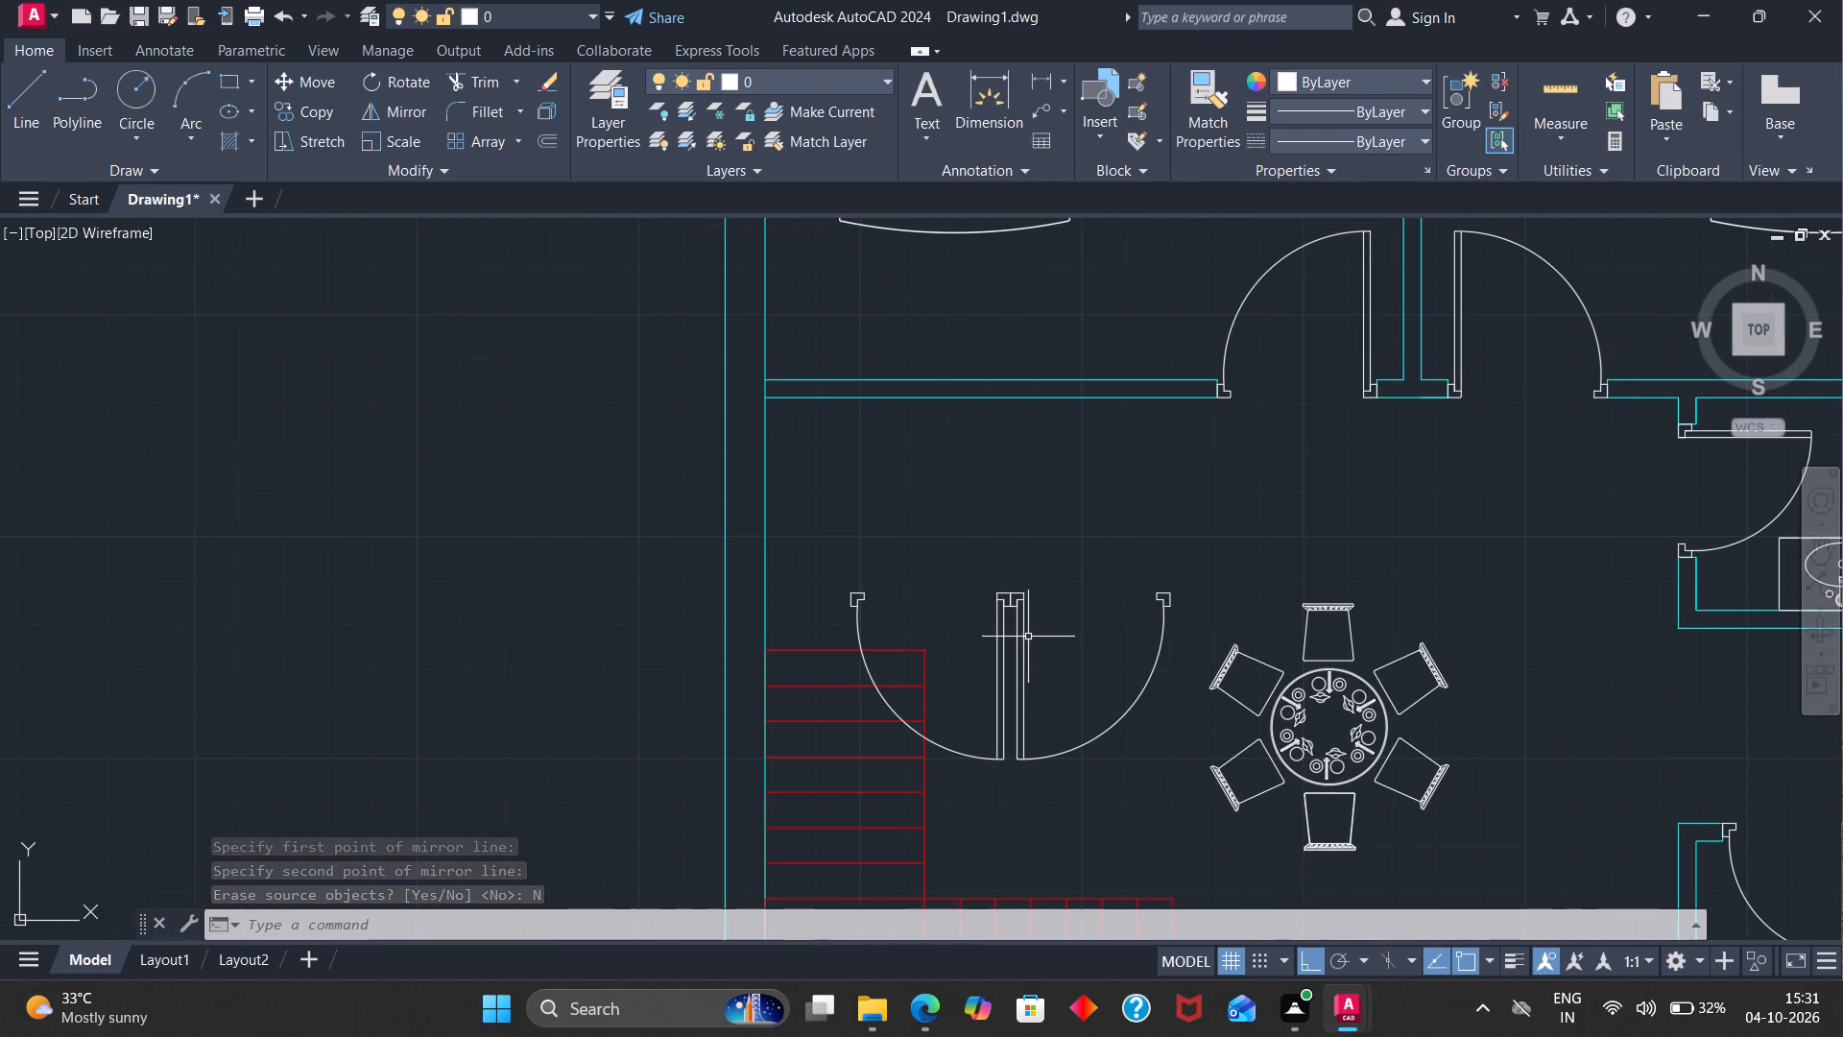
pyautogui.press('m')
pyautogui.press('Return')
pyautogui.click(1020, 643)
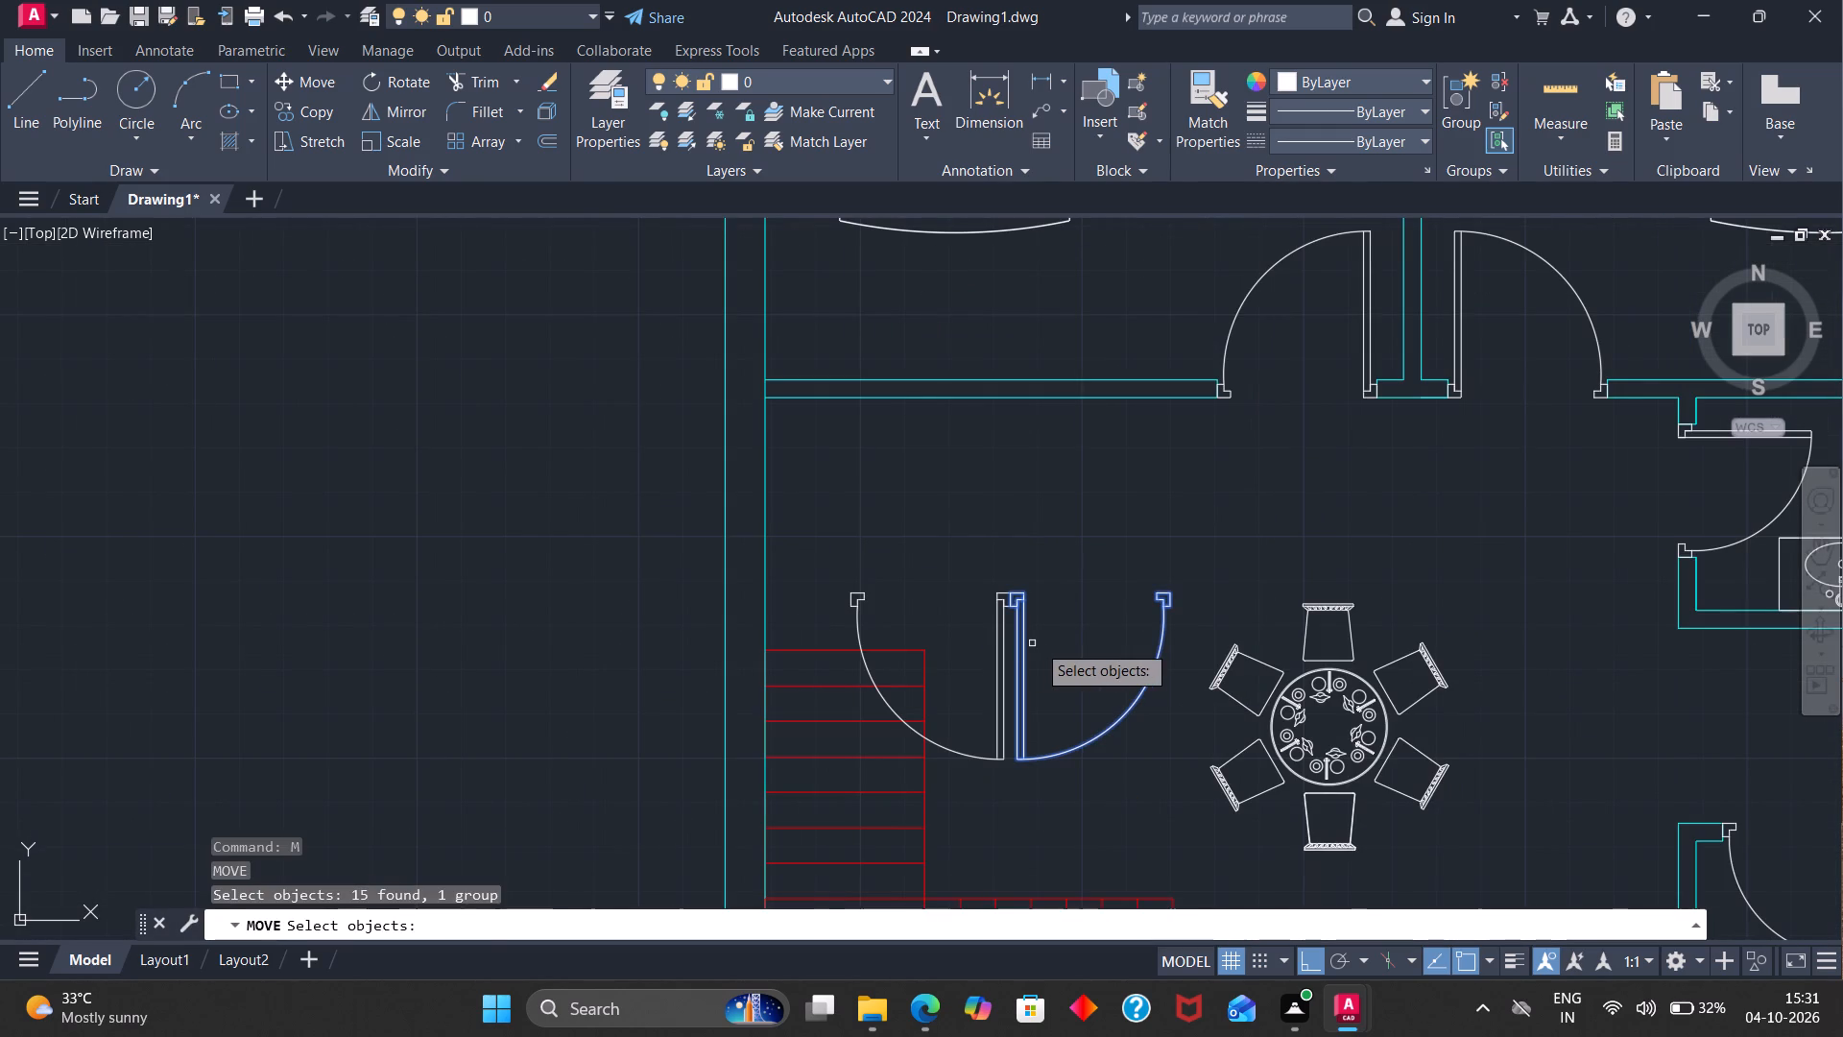
pyautogui.press('Return')
pyautogui.scroll(3, 1008, 591)
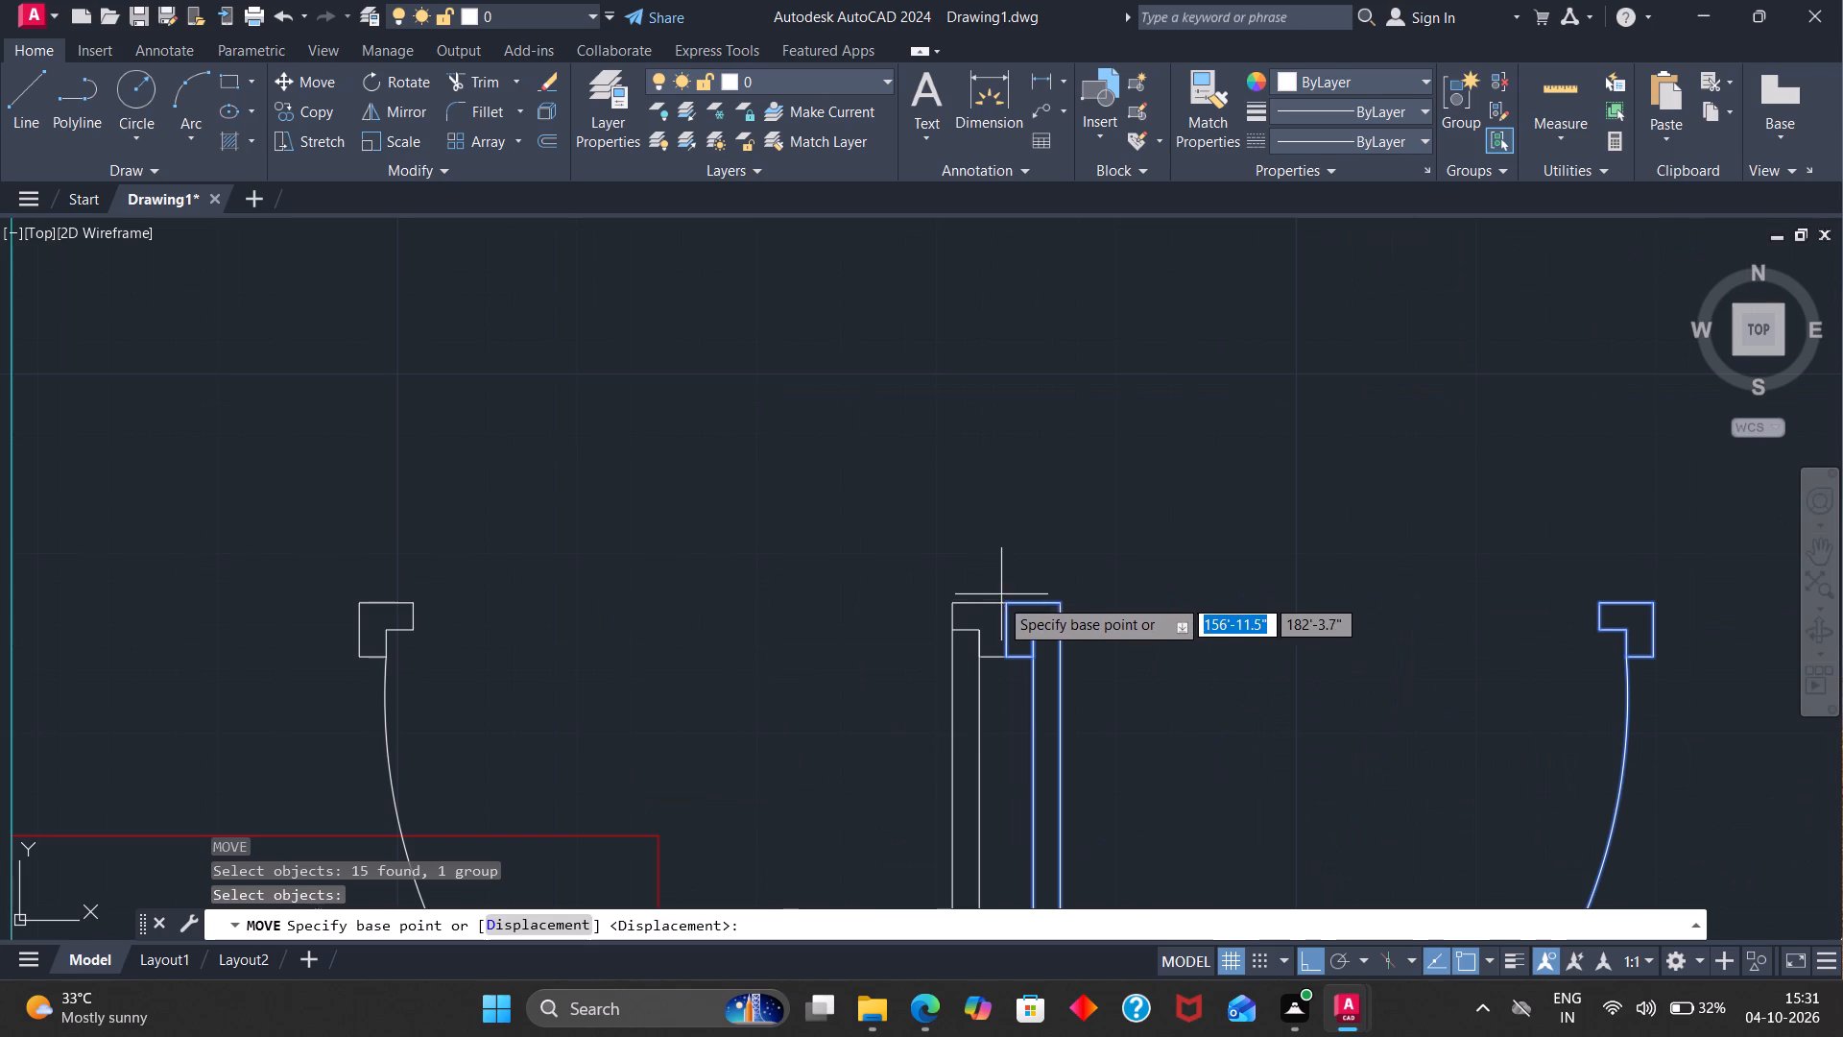
pyautogui.click(1002, 605)
pyautogui.scroll(-3, 1018, 607)
pyautogui.scroll(-3, 1113, 626)
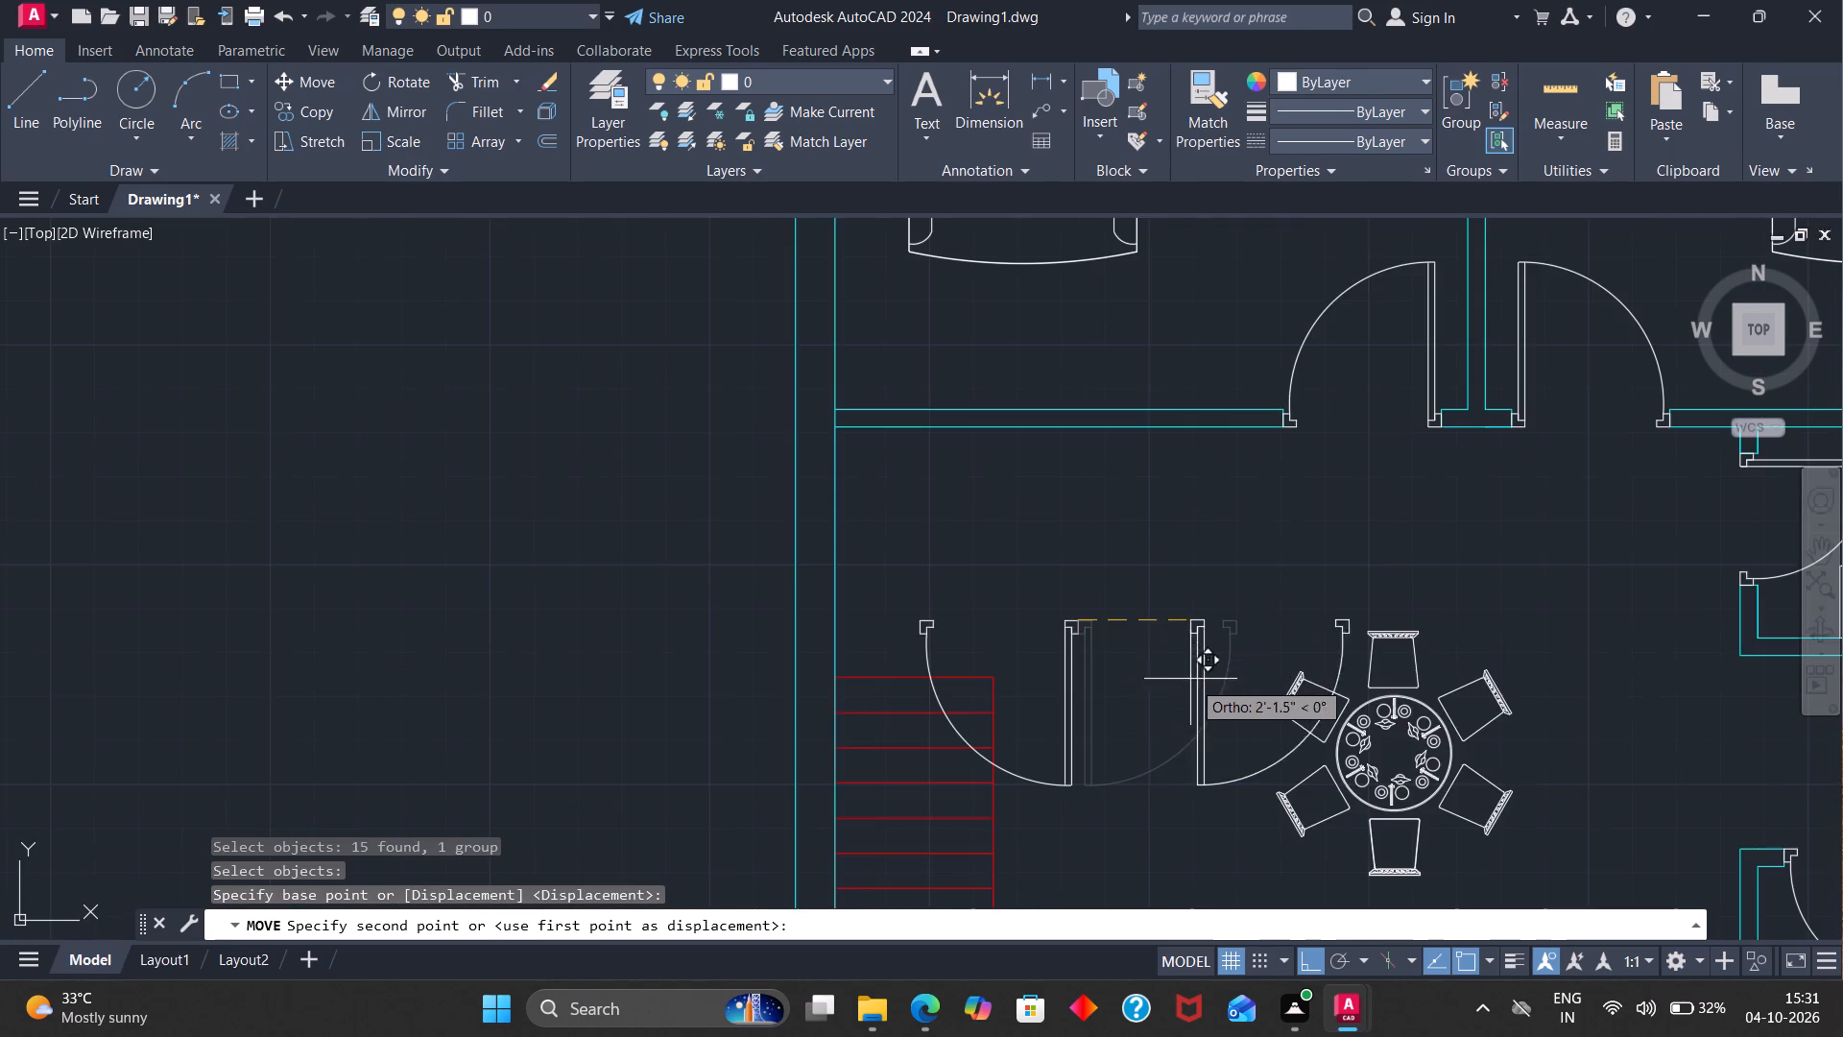
pyautogui.scroll(-4, 1229, 700)
pyautogui.scroll(4, 1310, 856)
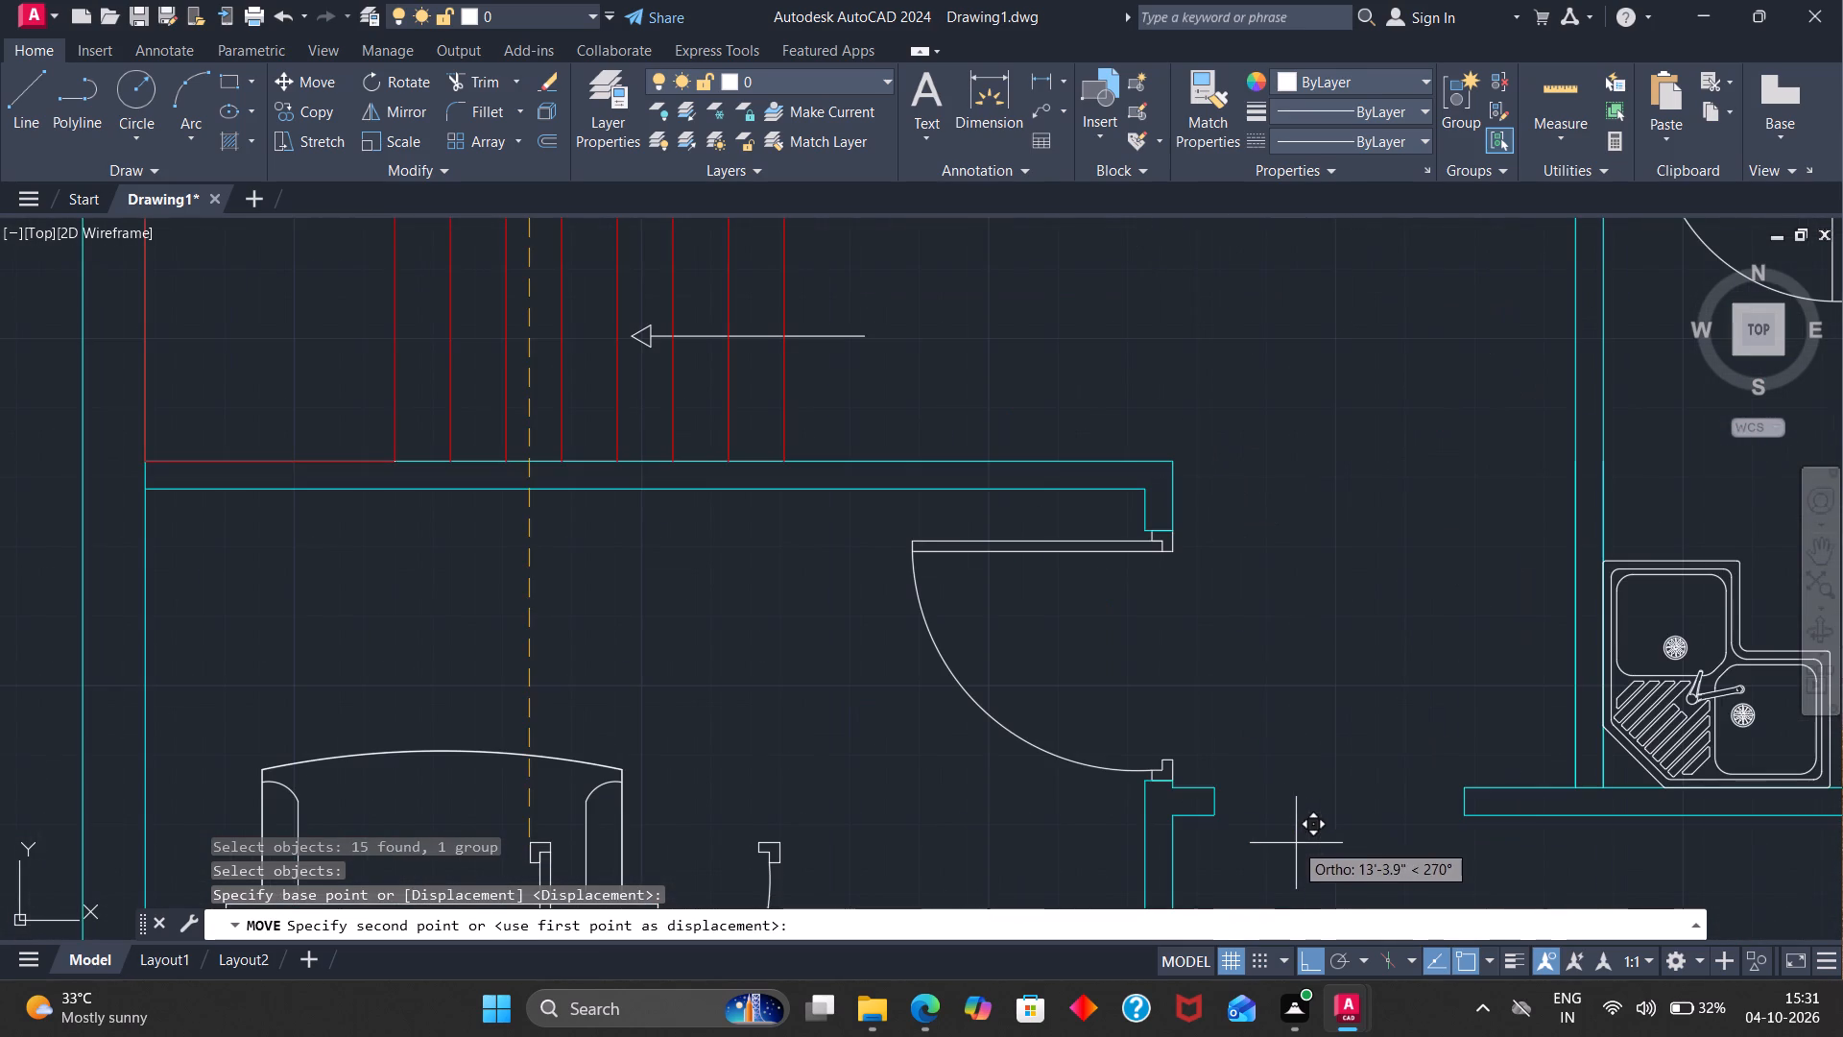
pyautogui.click(1216, 788)
# Erase the leftover loose door beside the staircase.
pyautogui.scroll(-2, 1307, 731)
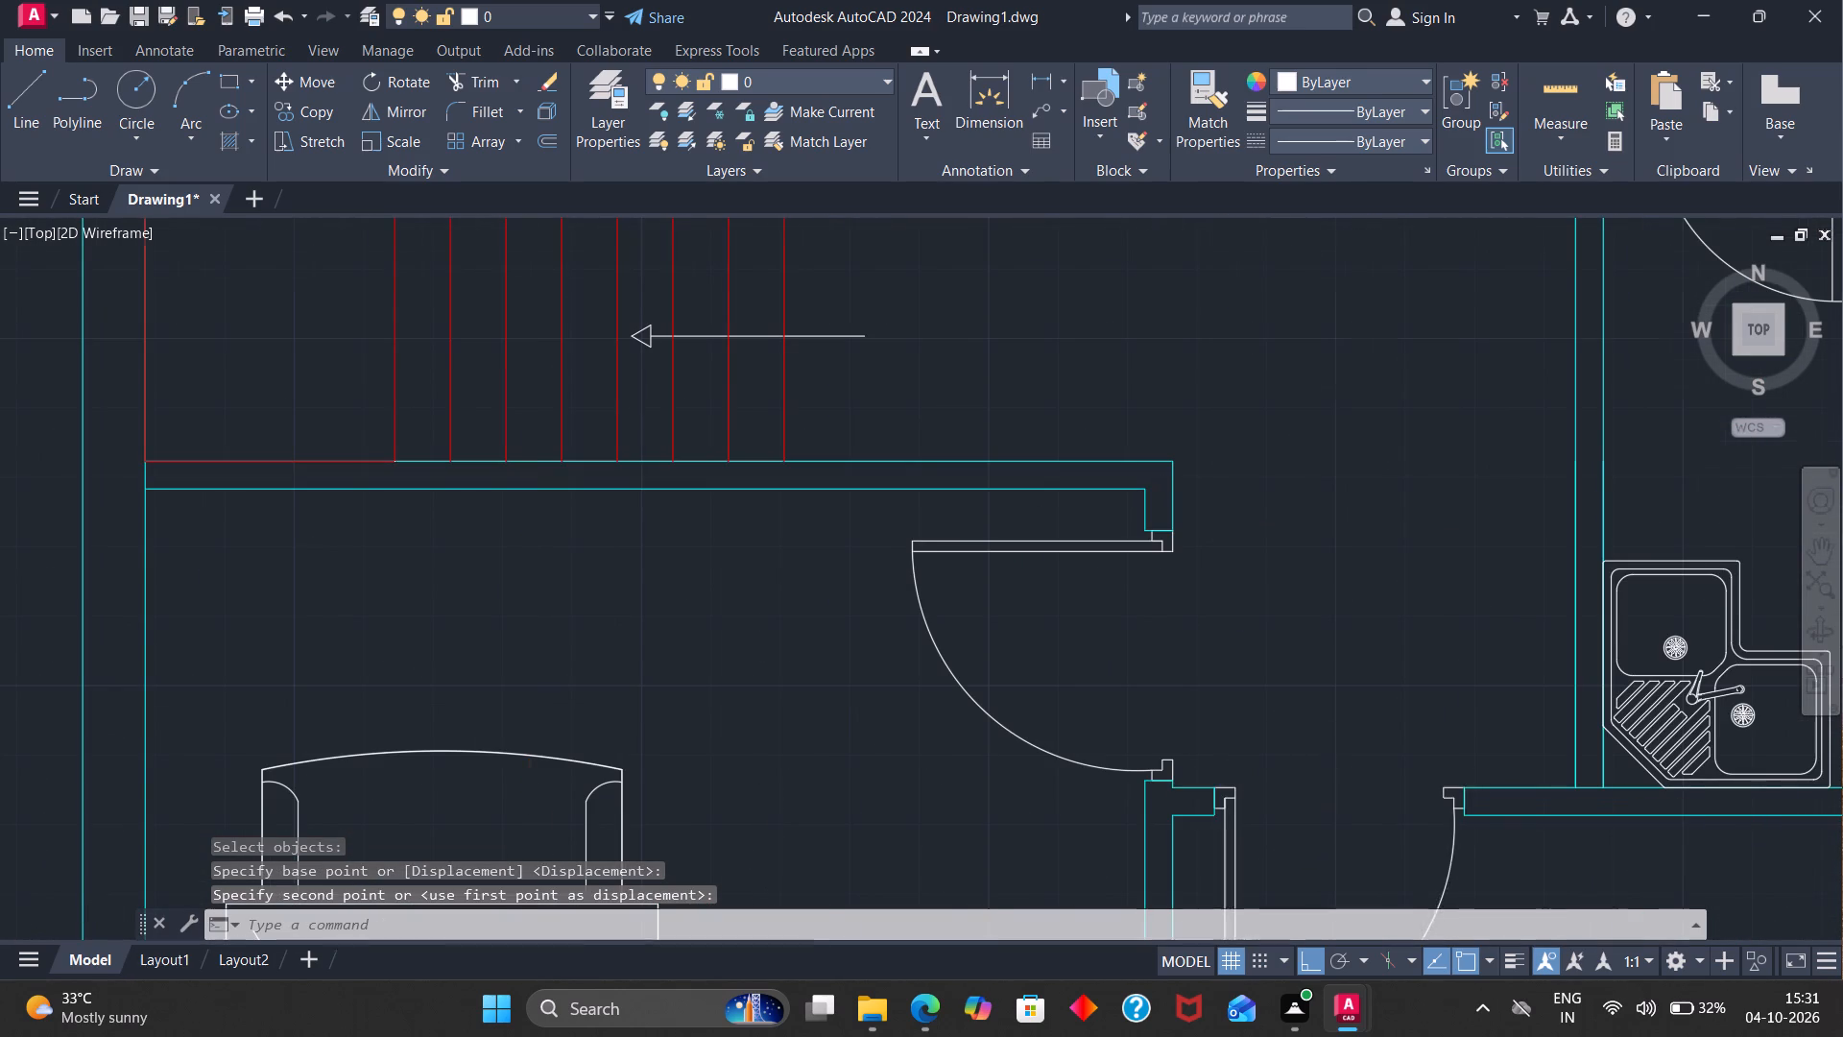
pyautogui.click(993, 393)
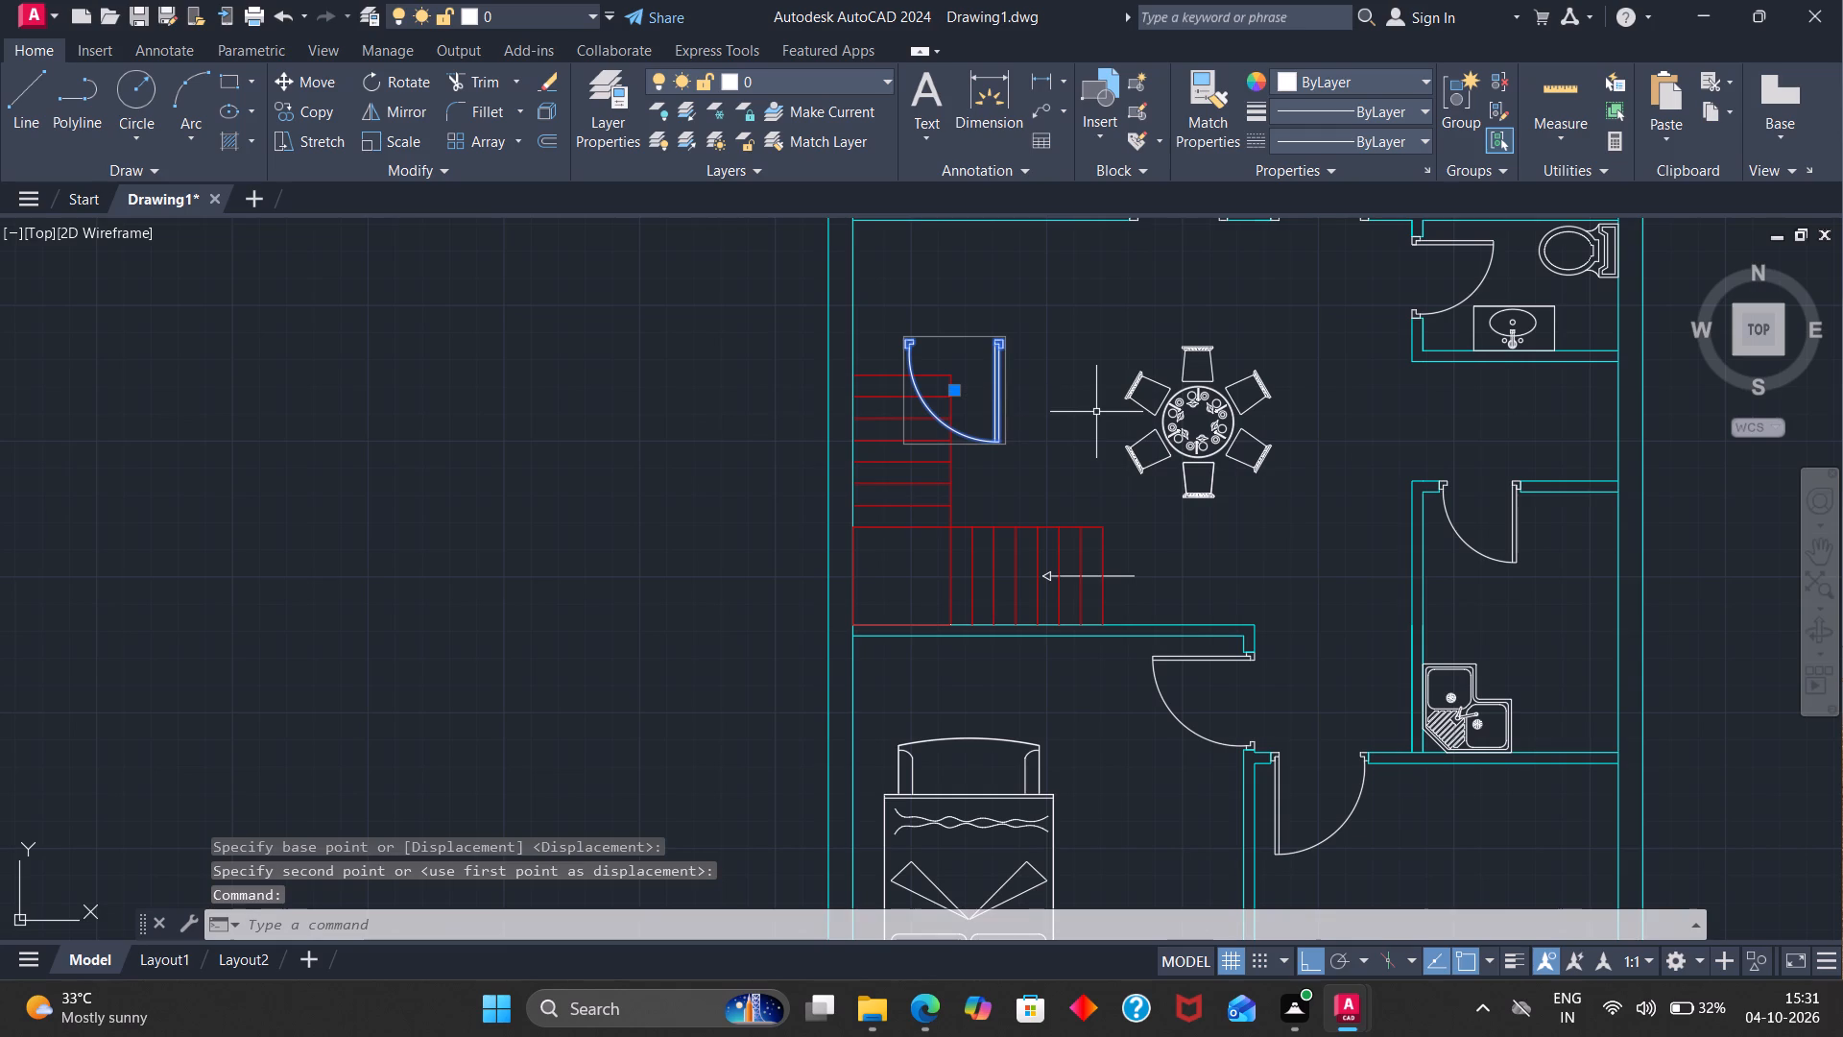
pyautogui.write('era')
pyautogui.press('Return')
# Create a new layer named door with index colour 40.
pyautogui.scroll(-2, 1096, 412)
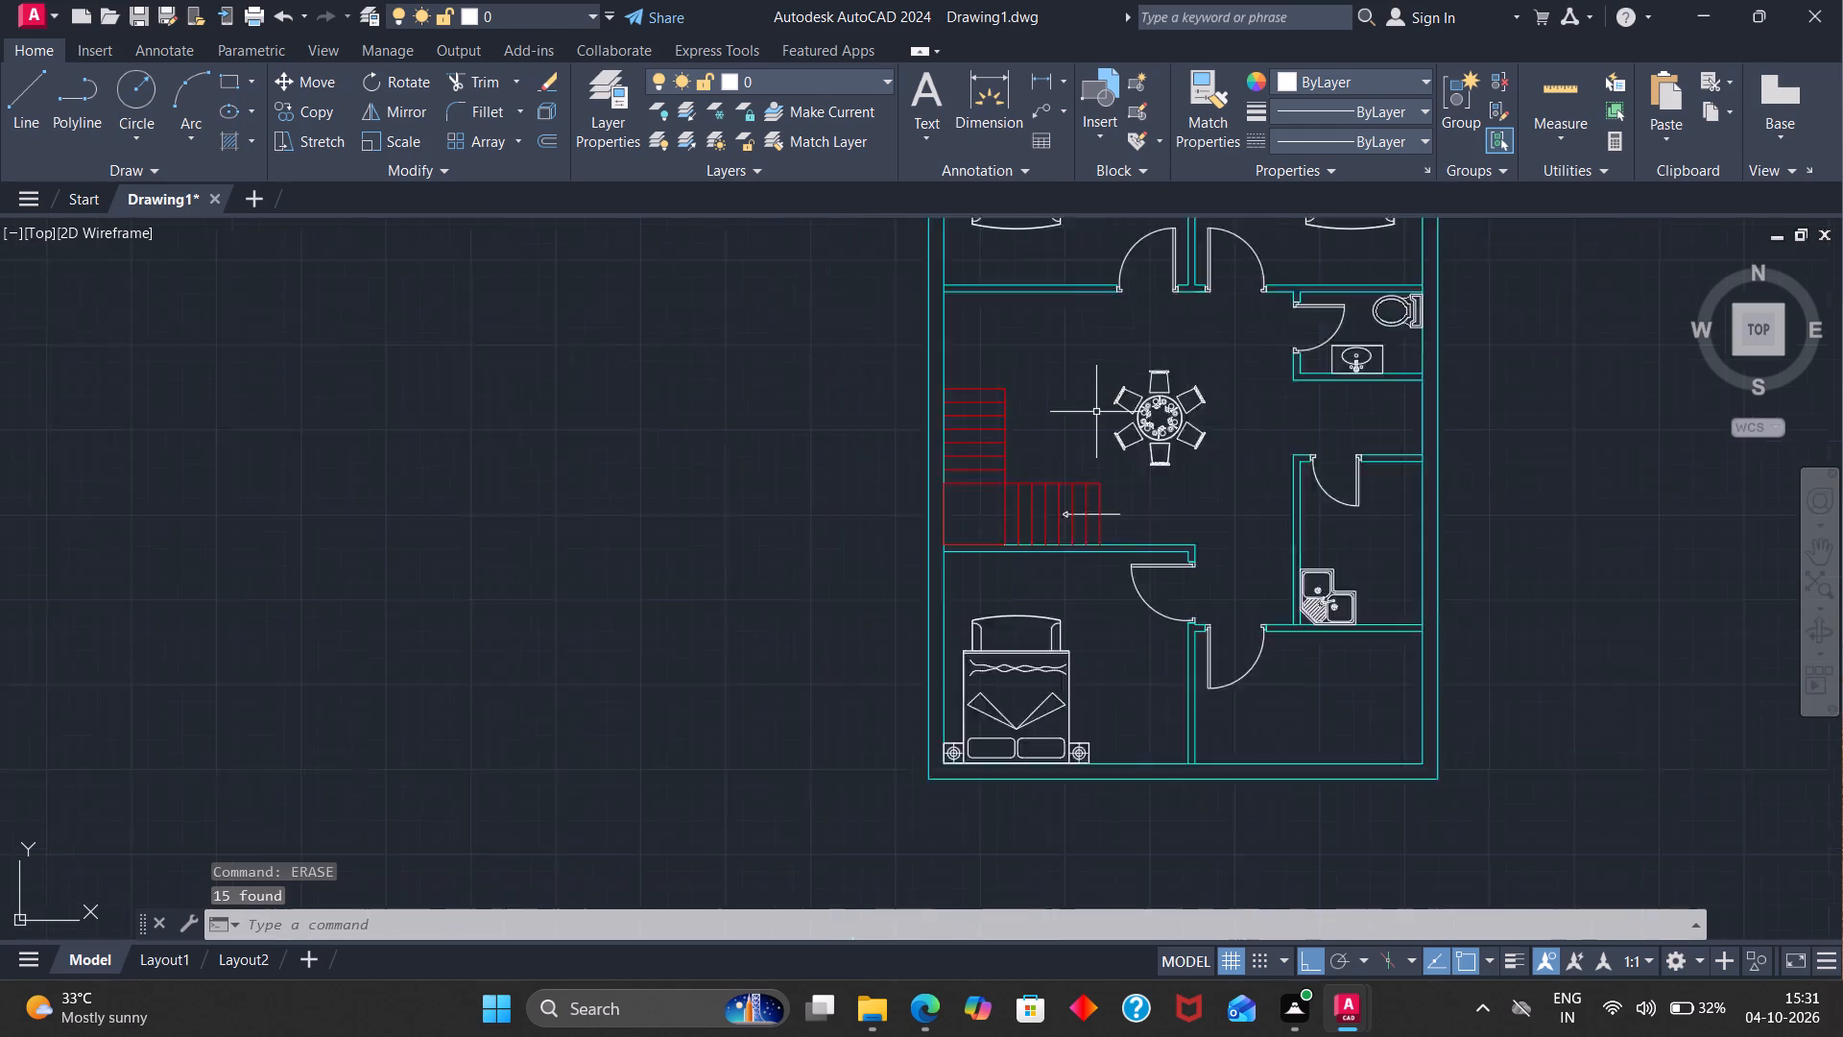
pyautogui.scroll(-1, 1096, 412)
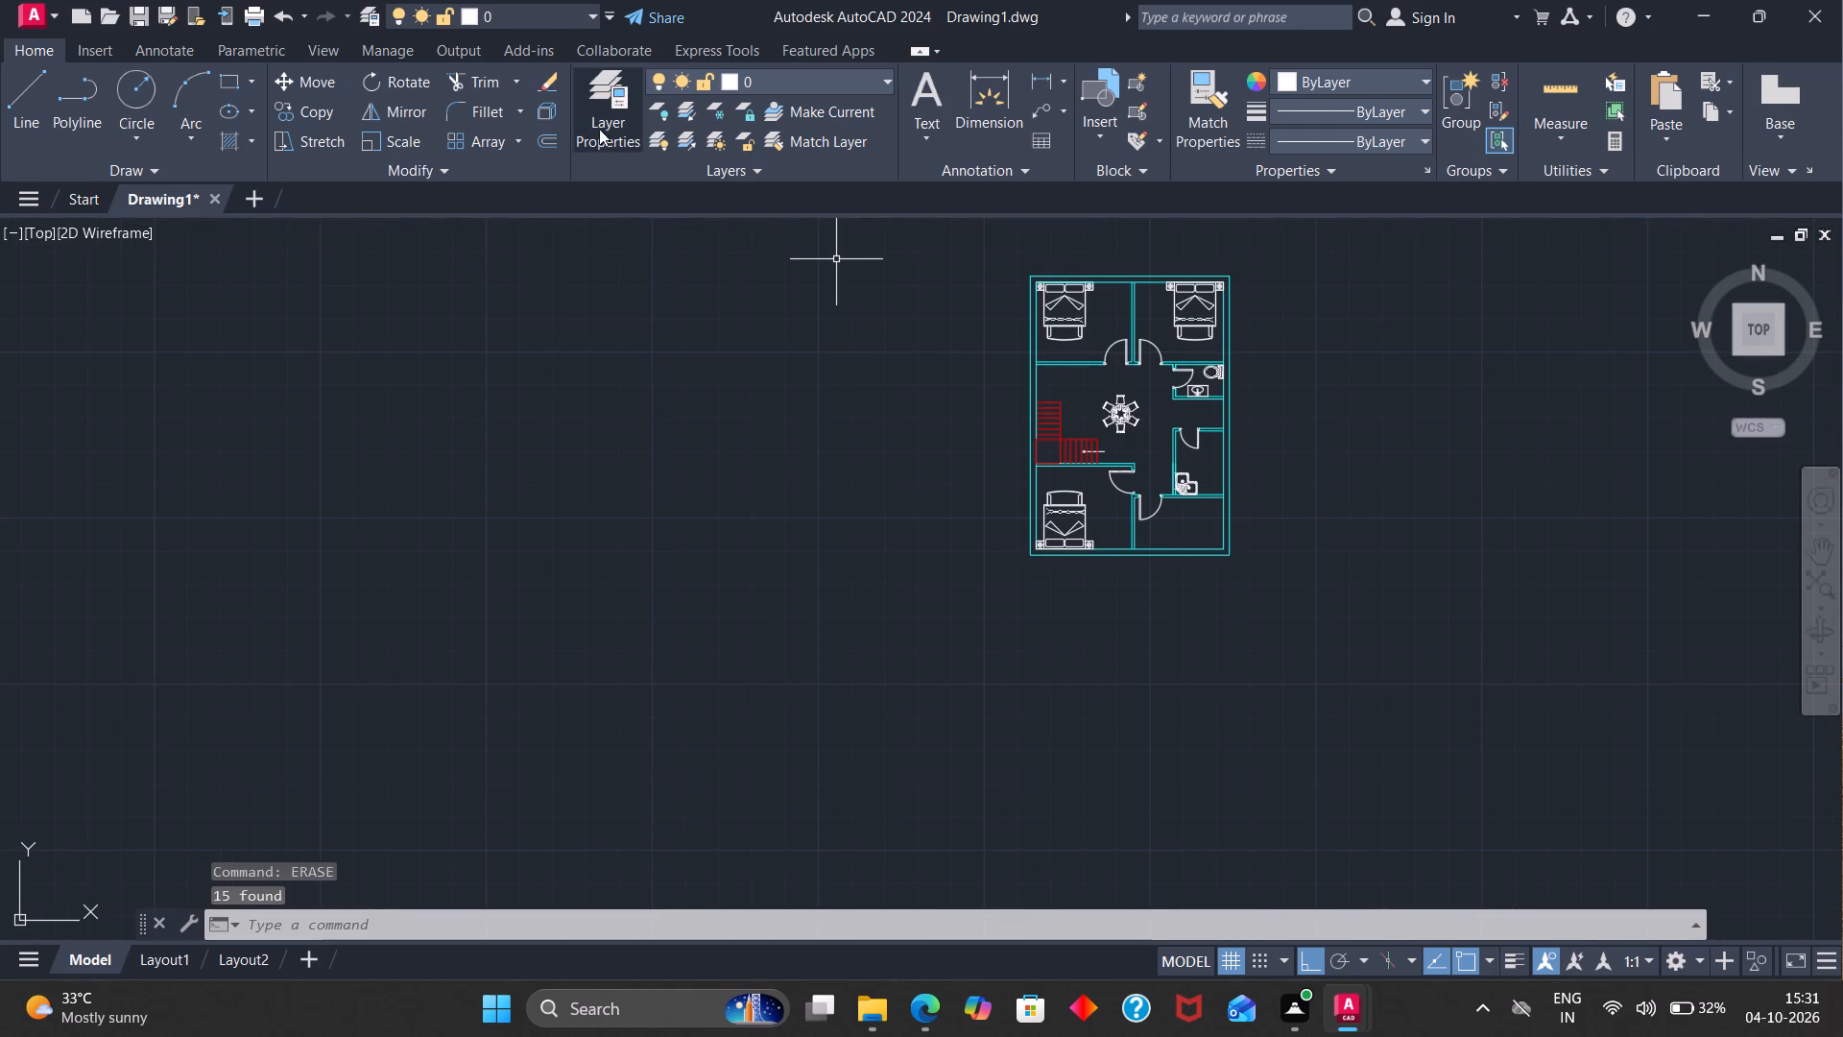
pyautogui.click(602, 134)
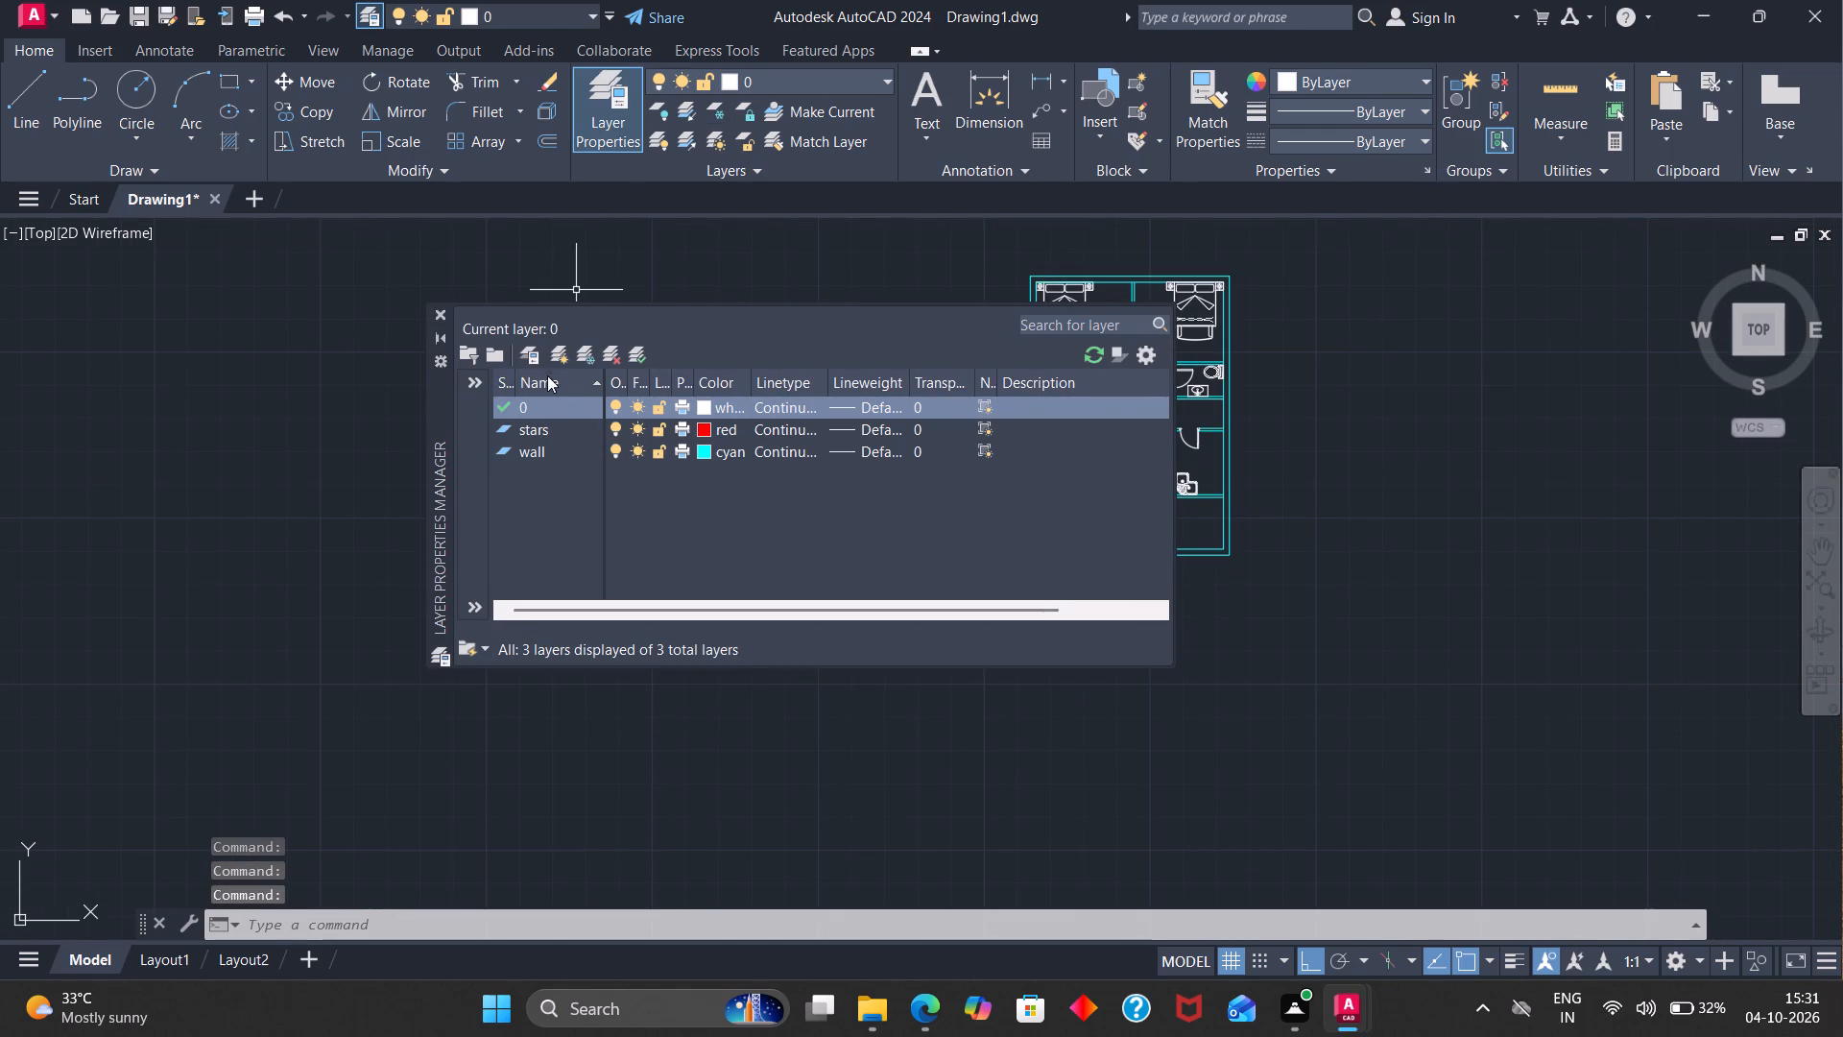
pyautogui.click(559, 359)
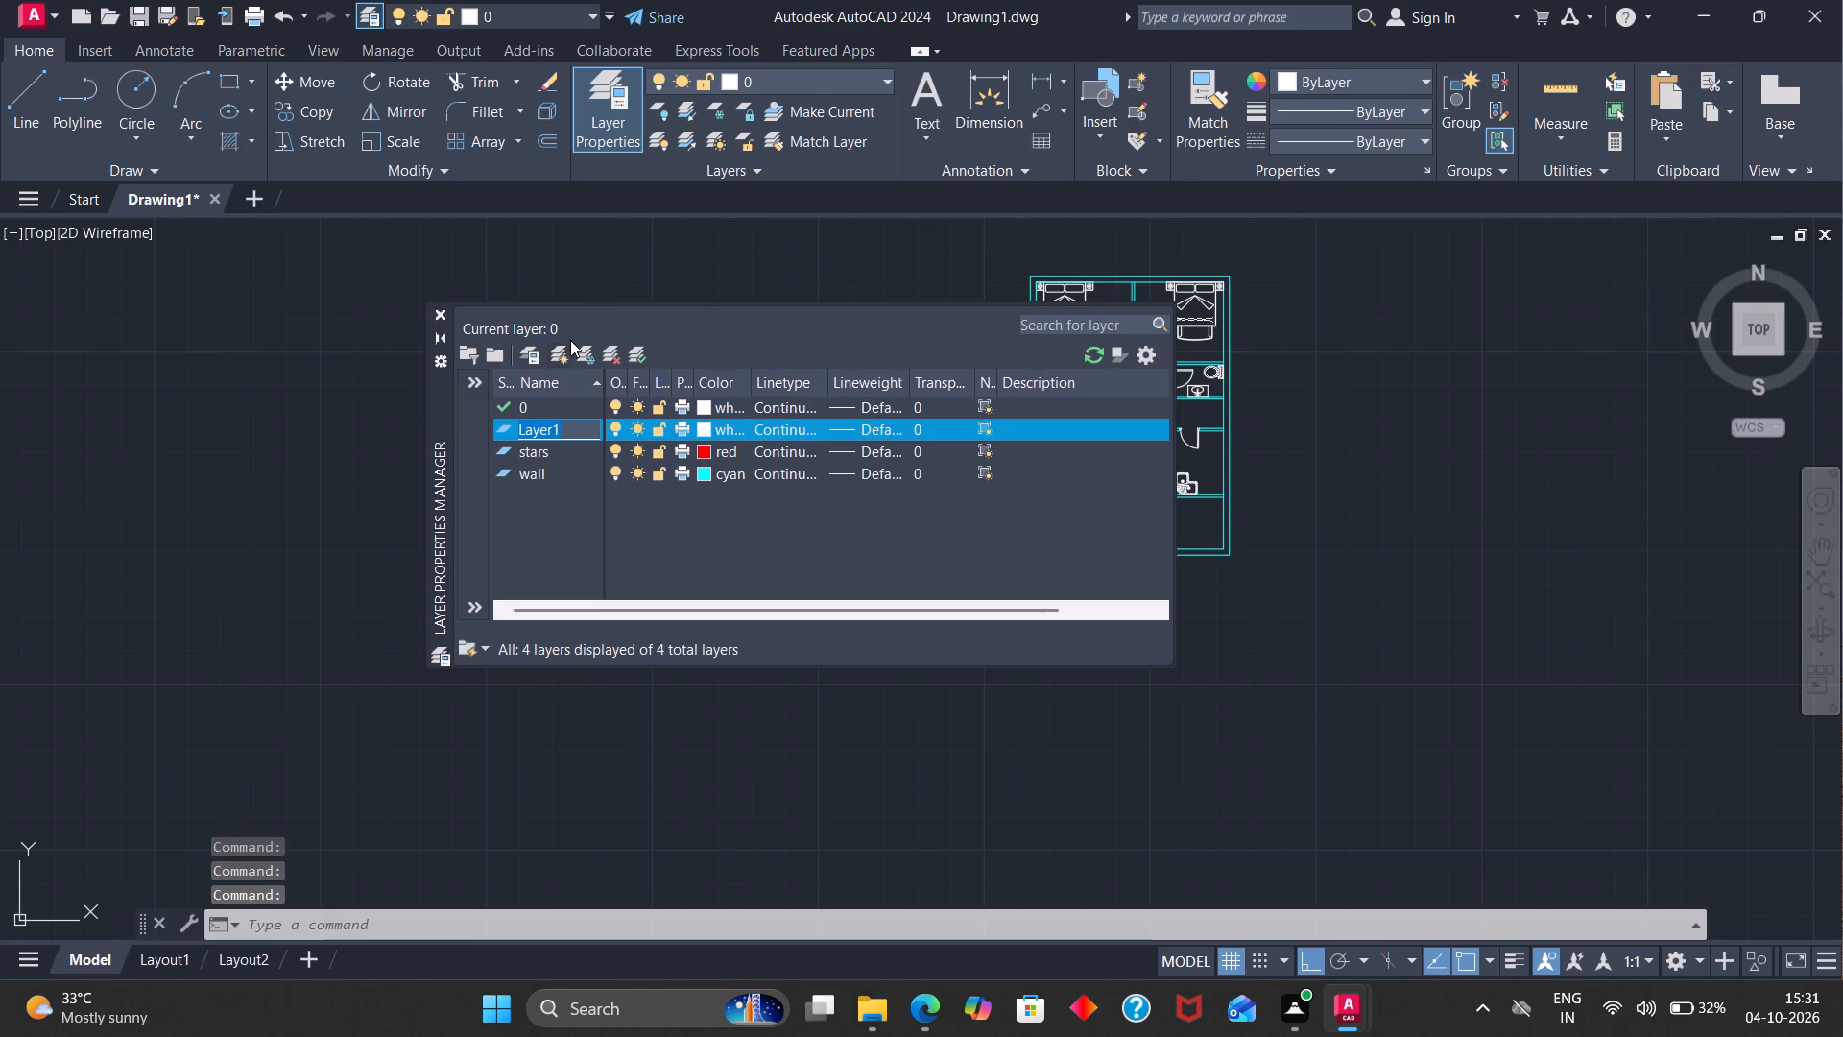
pyautogui.press('BackSpace')
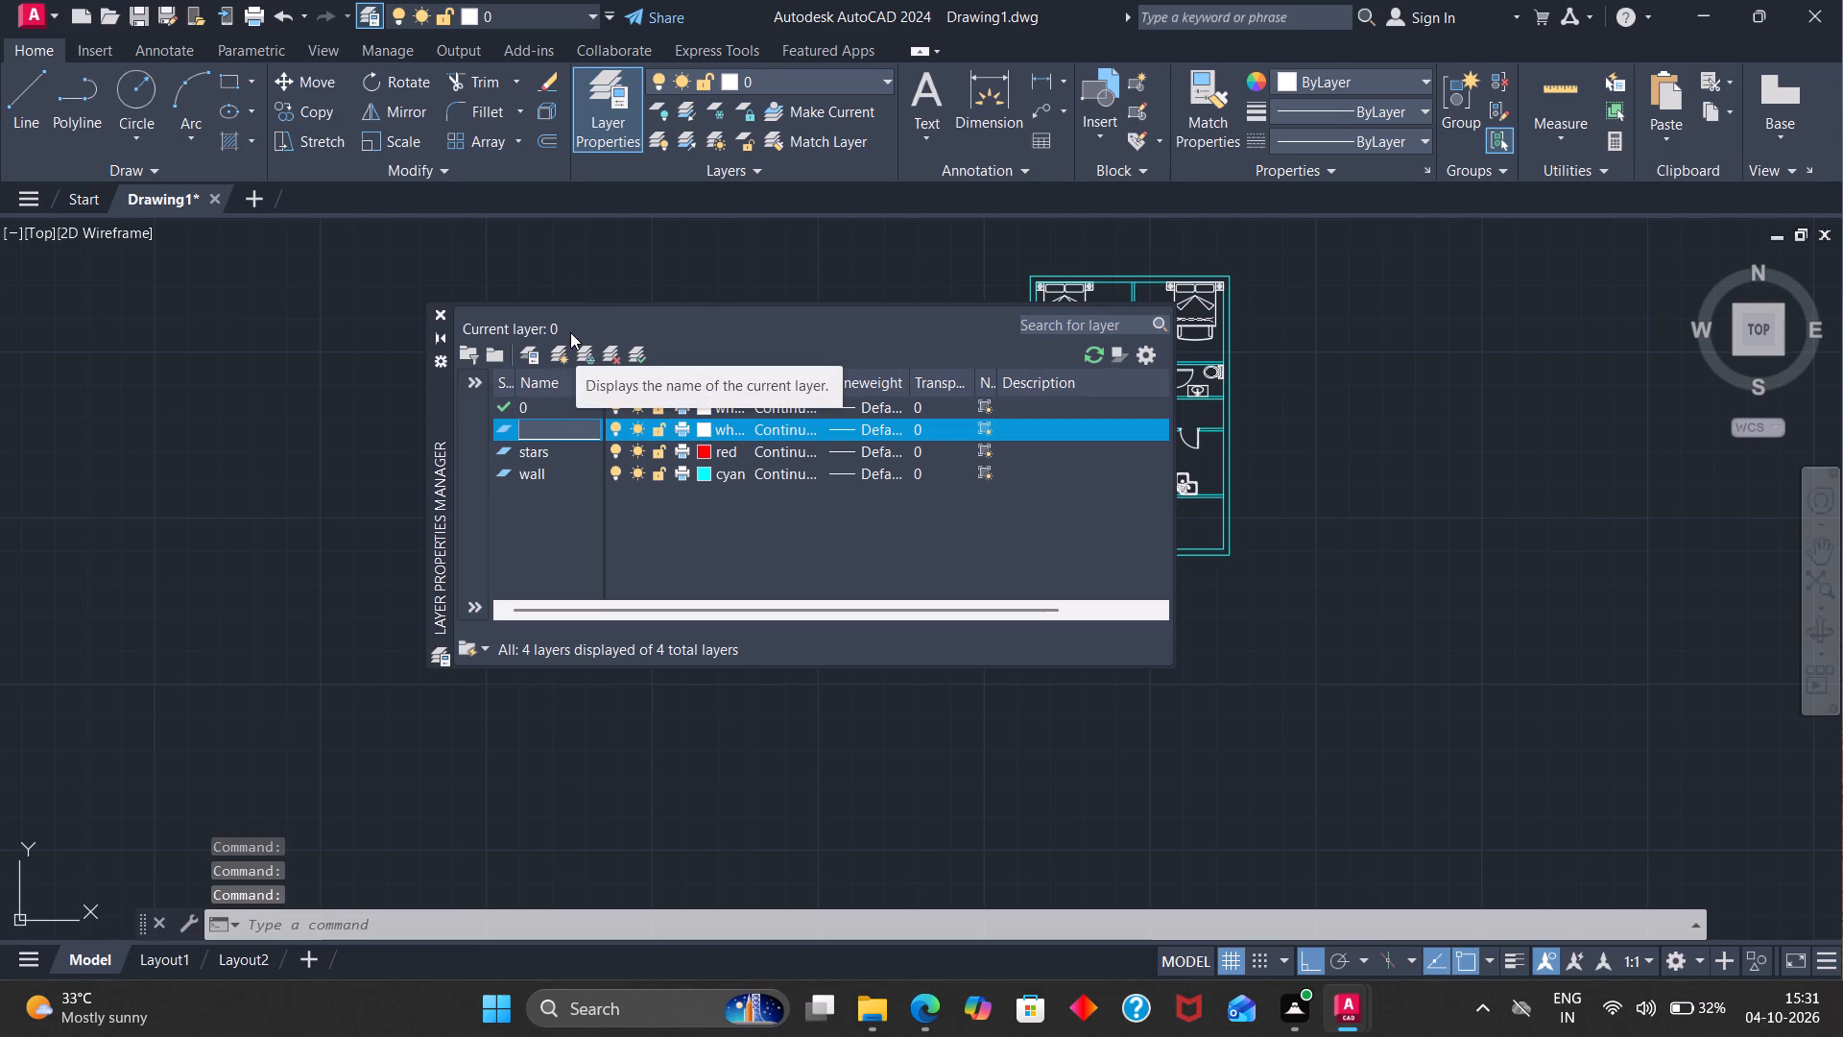
pyautogui.press('r')
pyautogui.press('BackSpace')
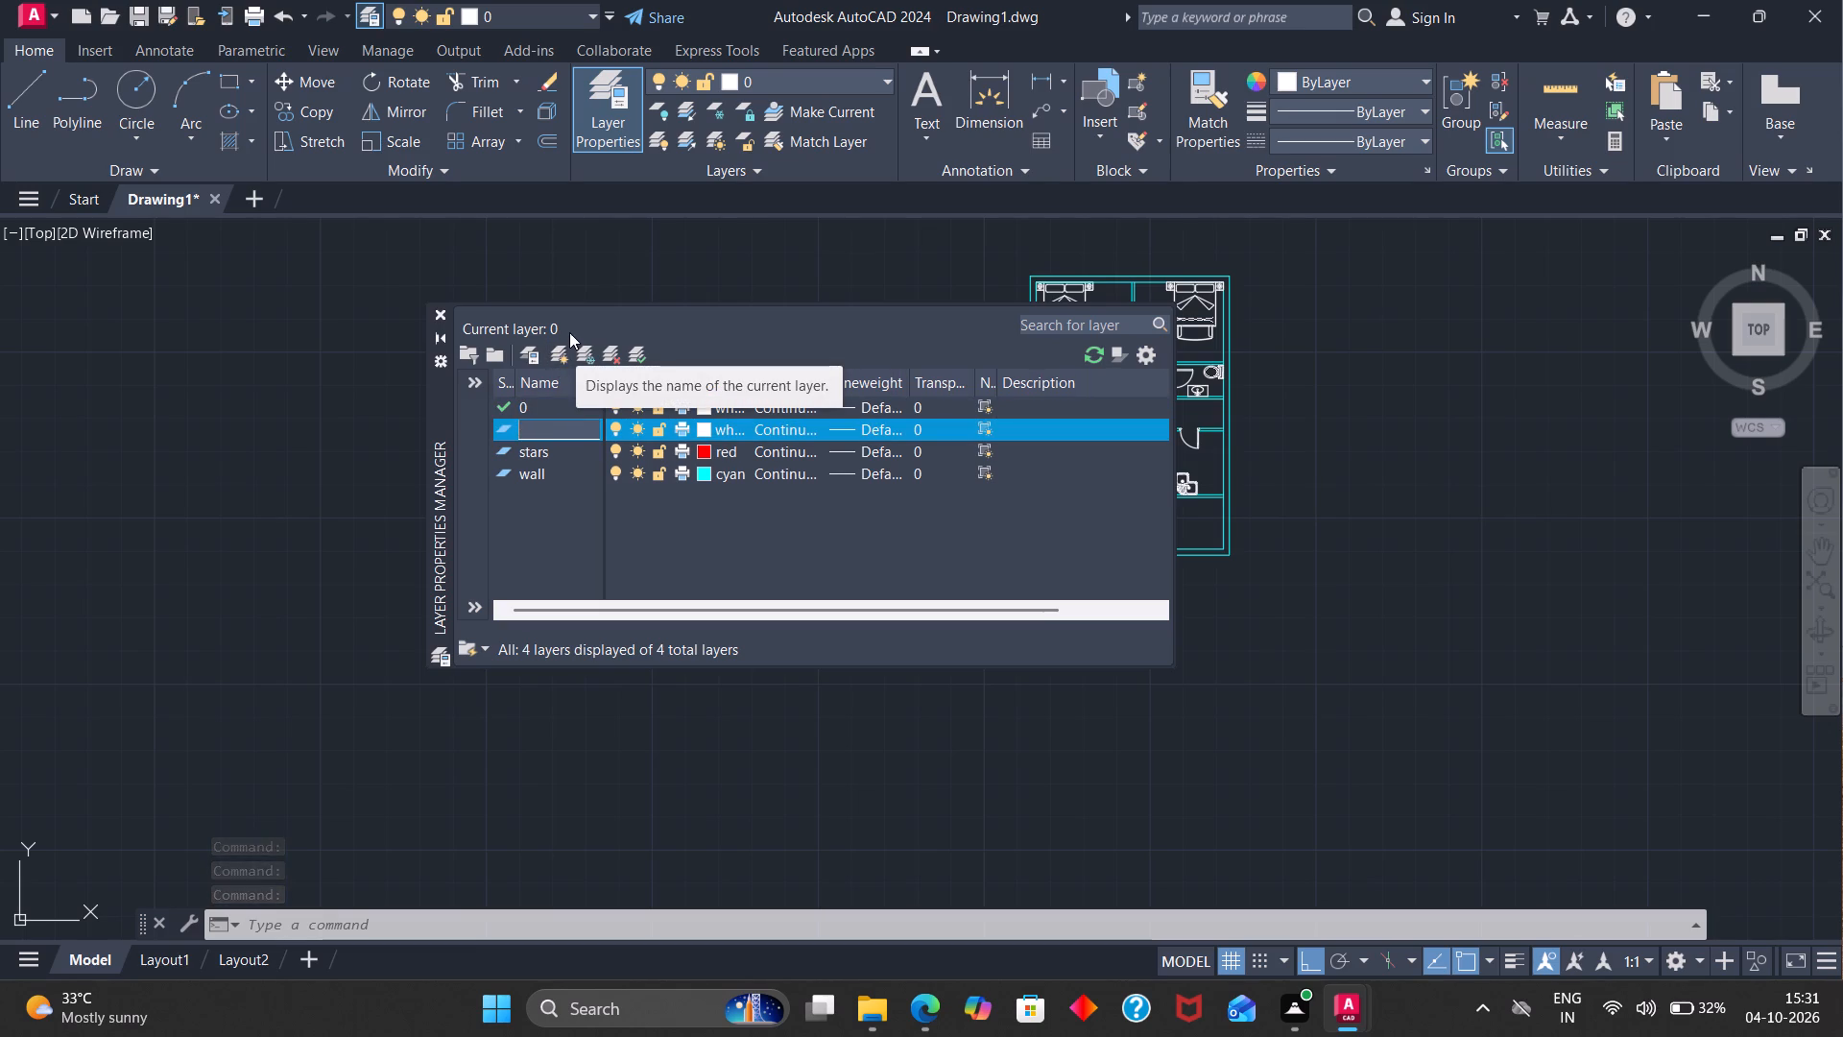
pyautogui.press('d')
pyautogui.write('oo')
pyautogui.press('r')
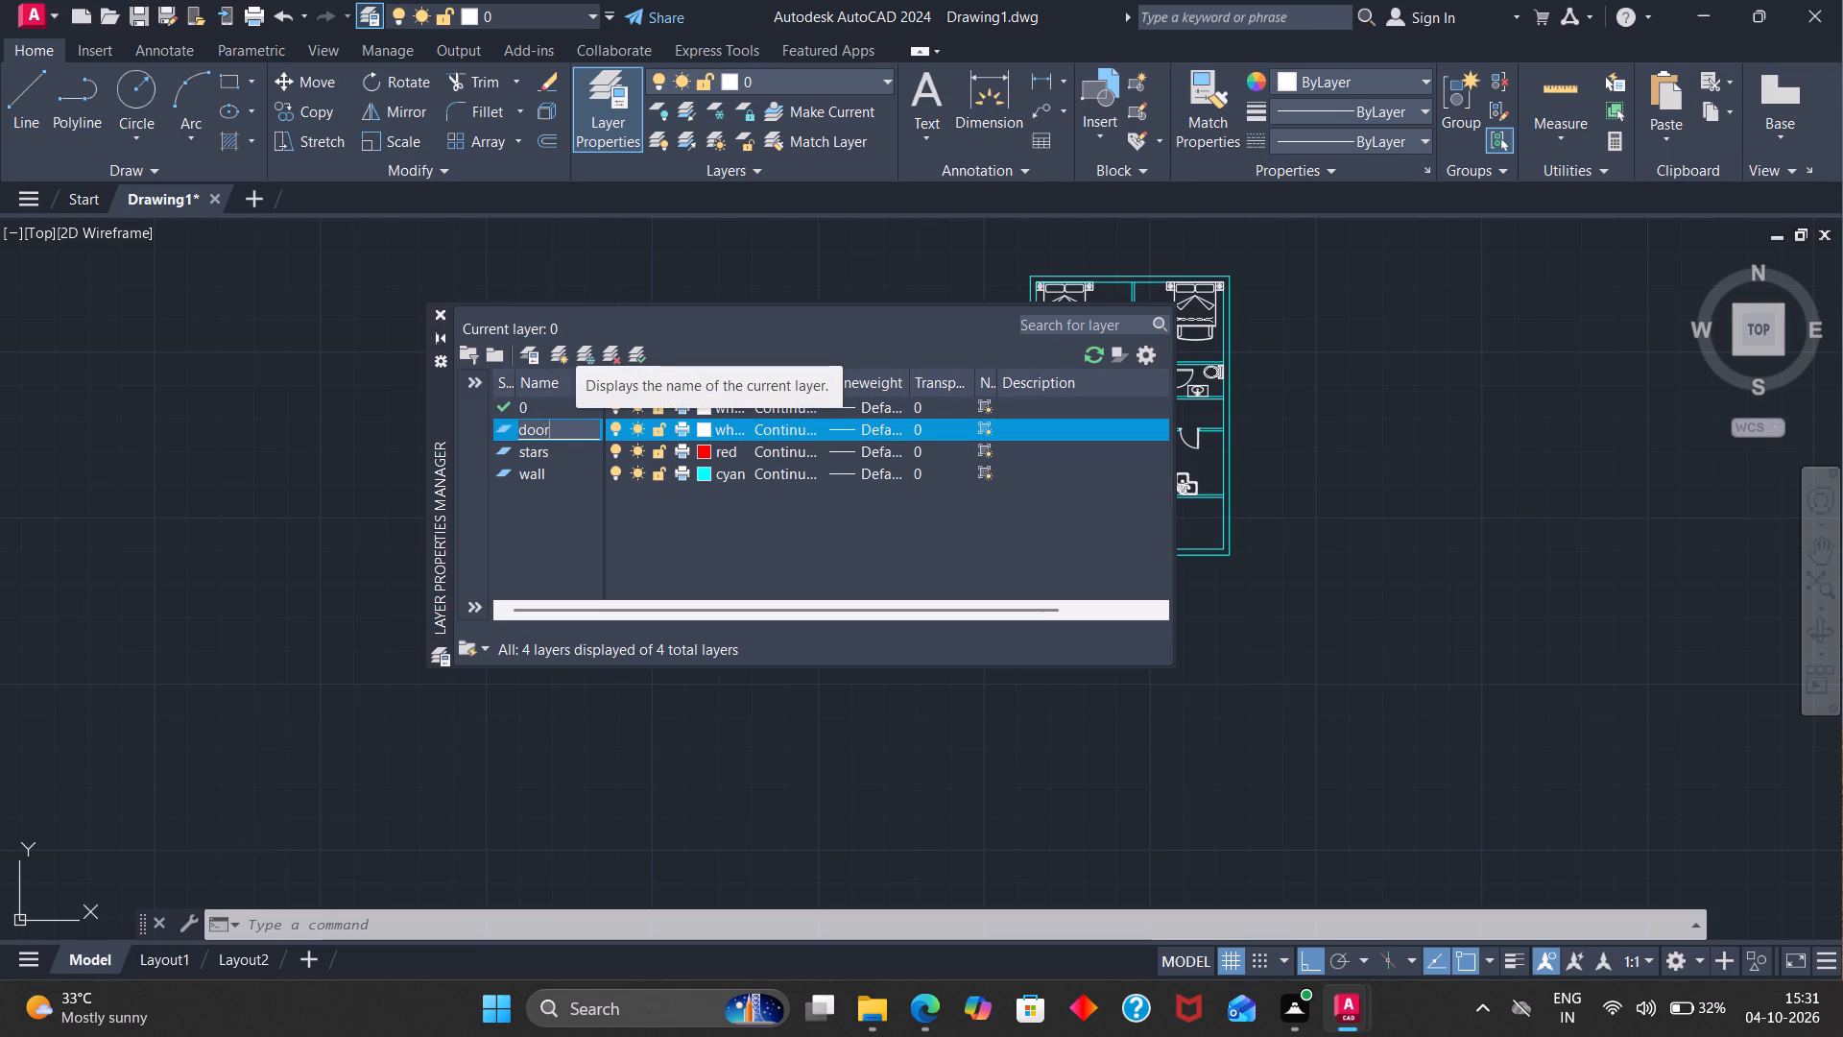
pyautogui.click(704, 427)
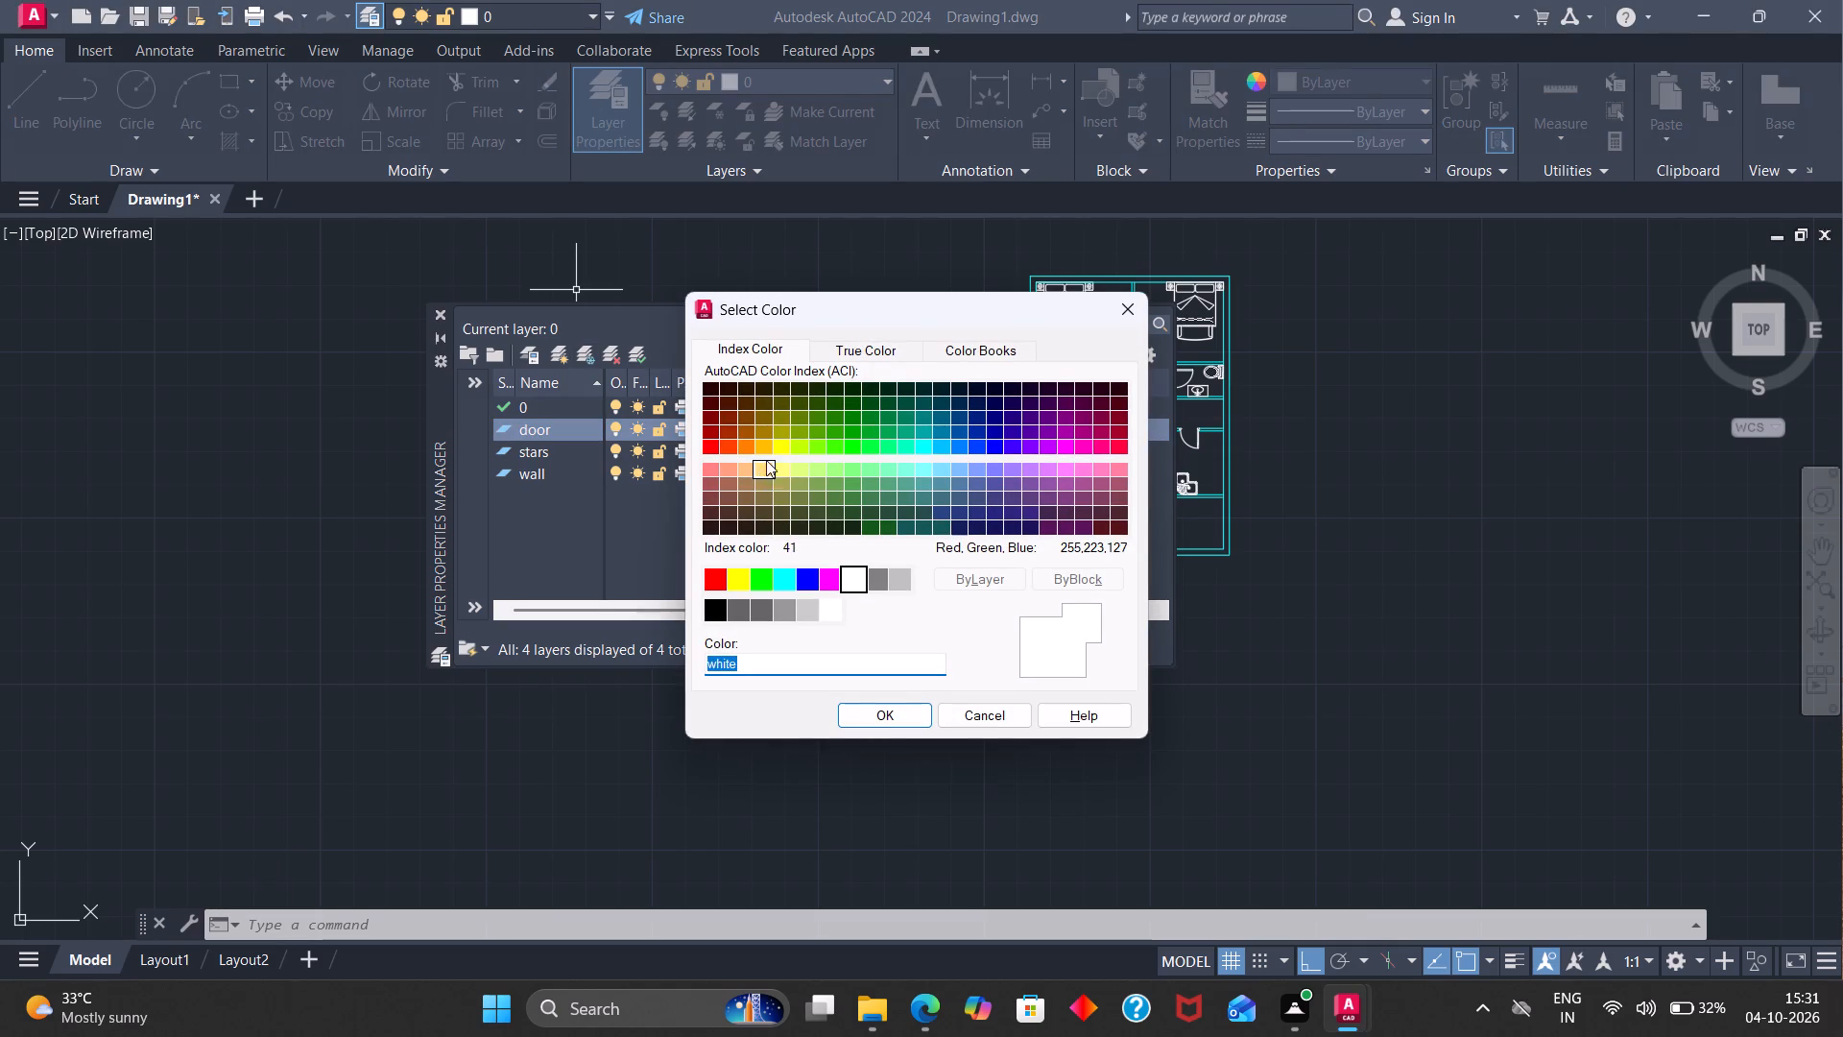
pyautogui.click(764, 452)
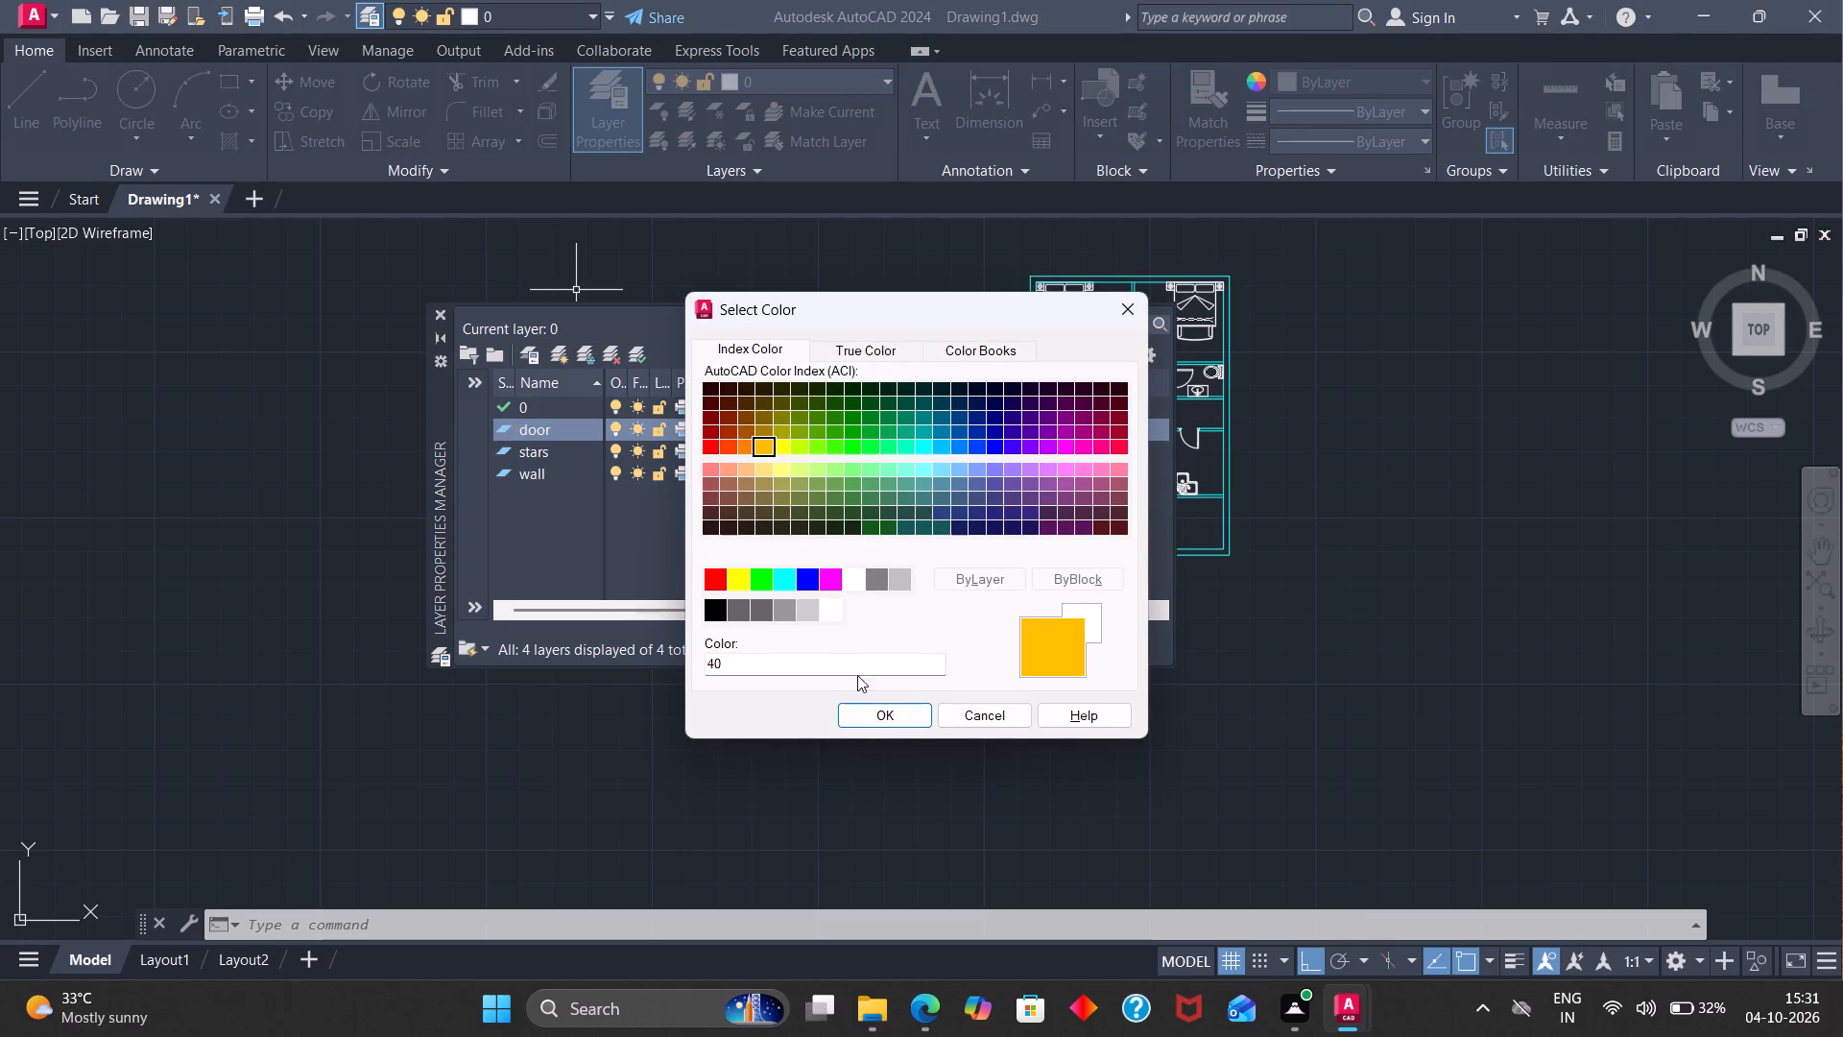
pyautogui.click(876, 707)
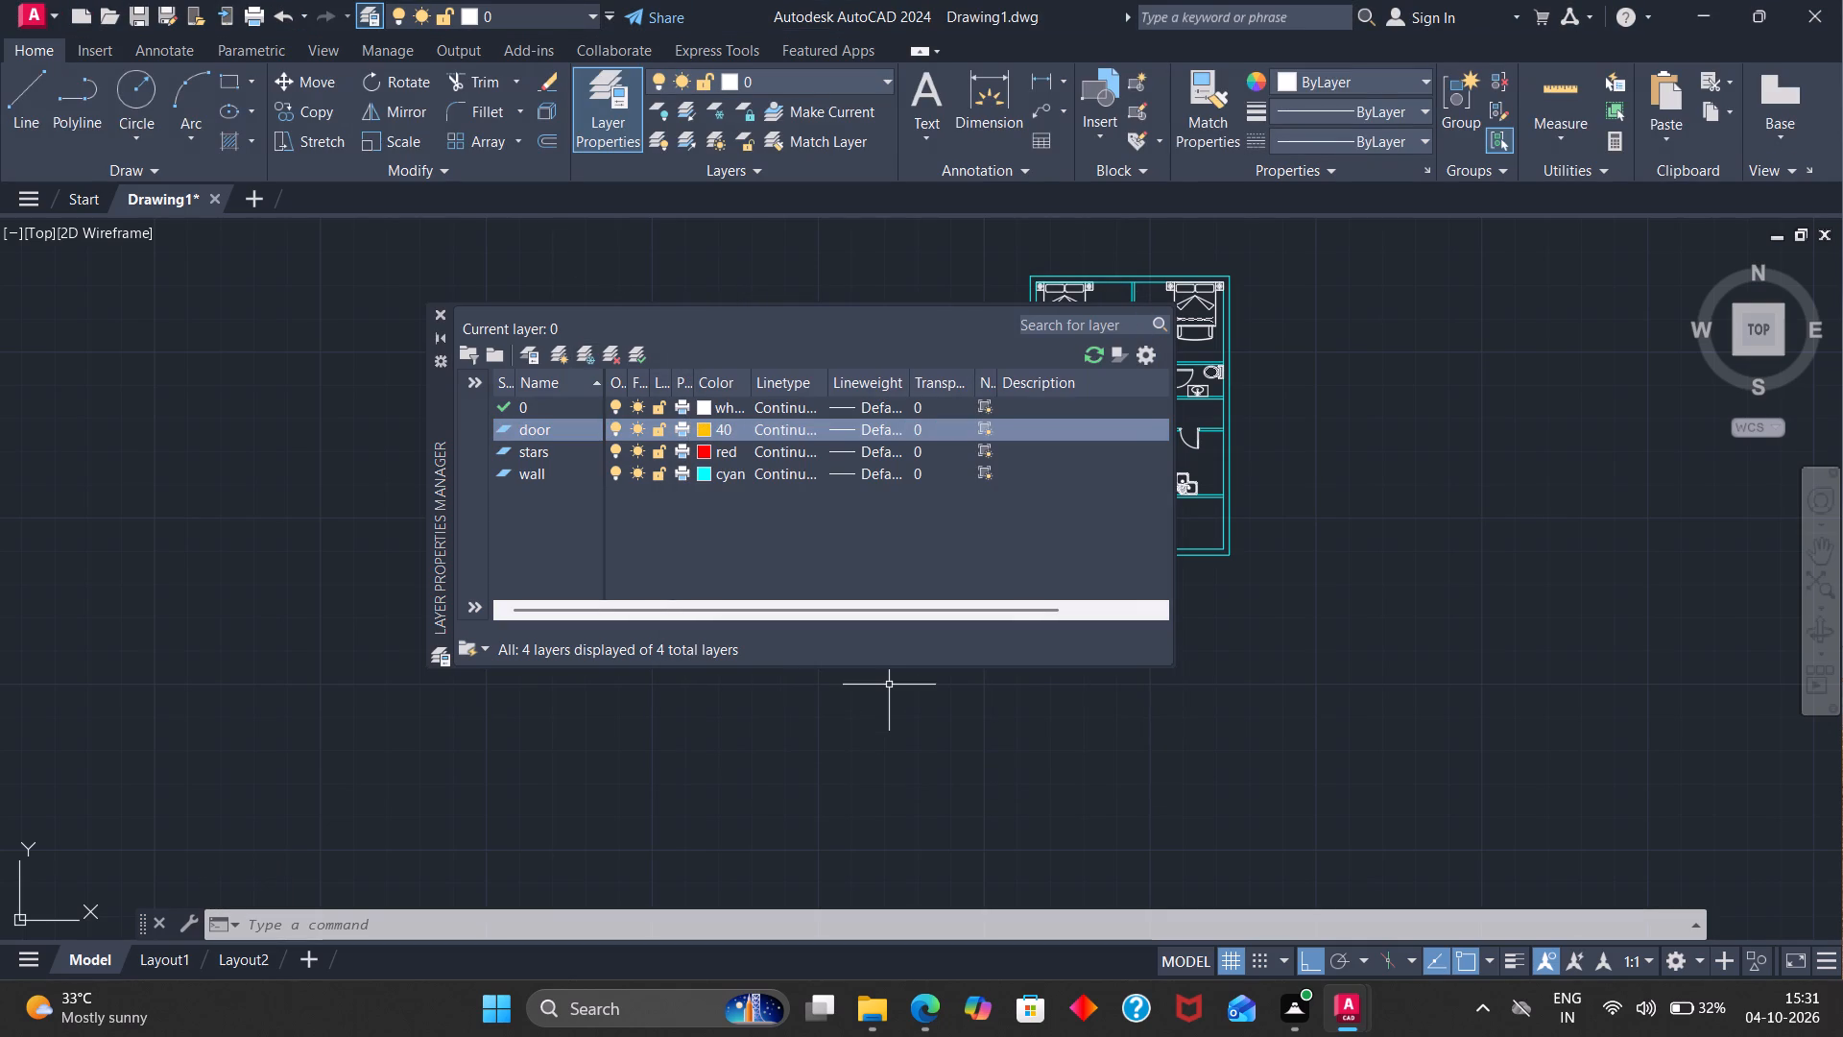
pyautogui.click(715, 174)
pyautogui.click(463, 246)
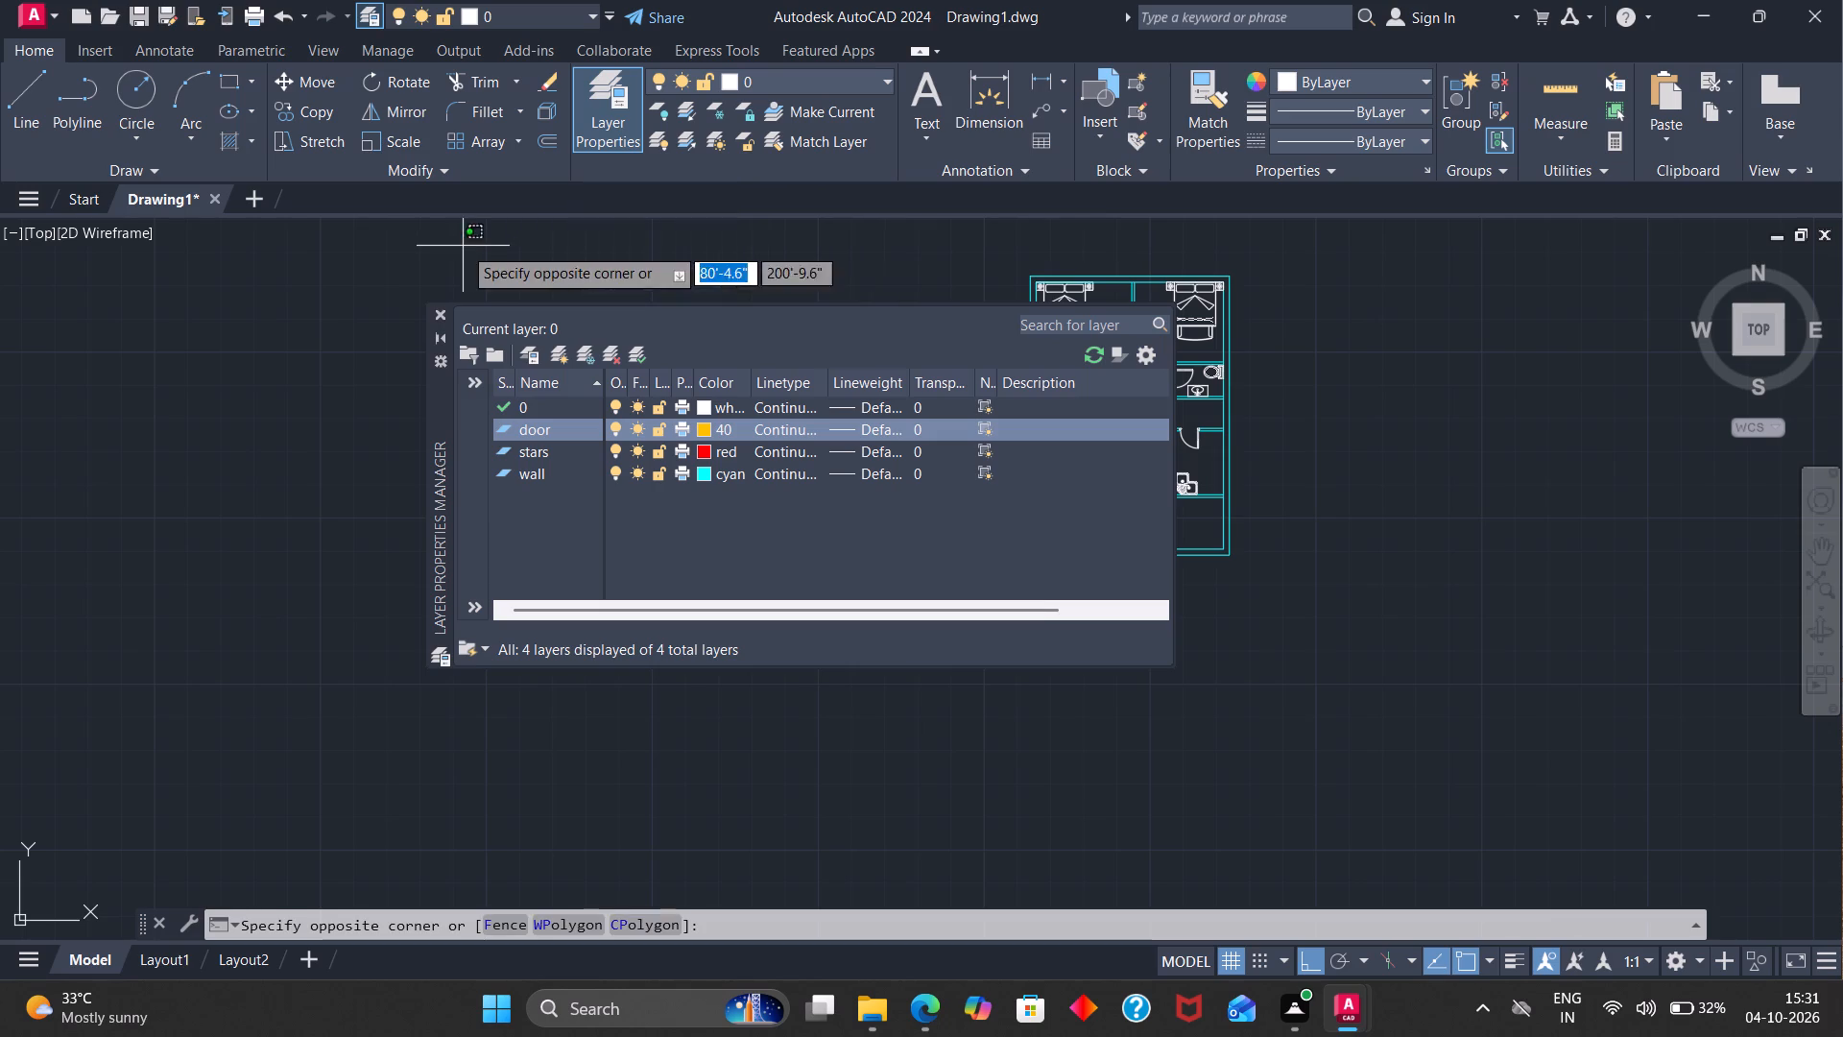
pyautogui.click(435, 314)
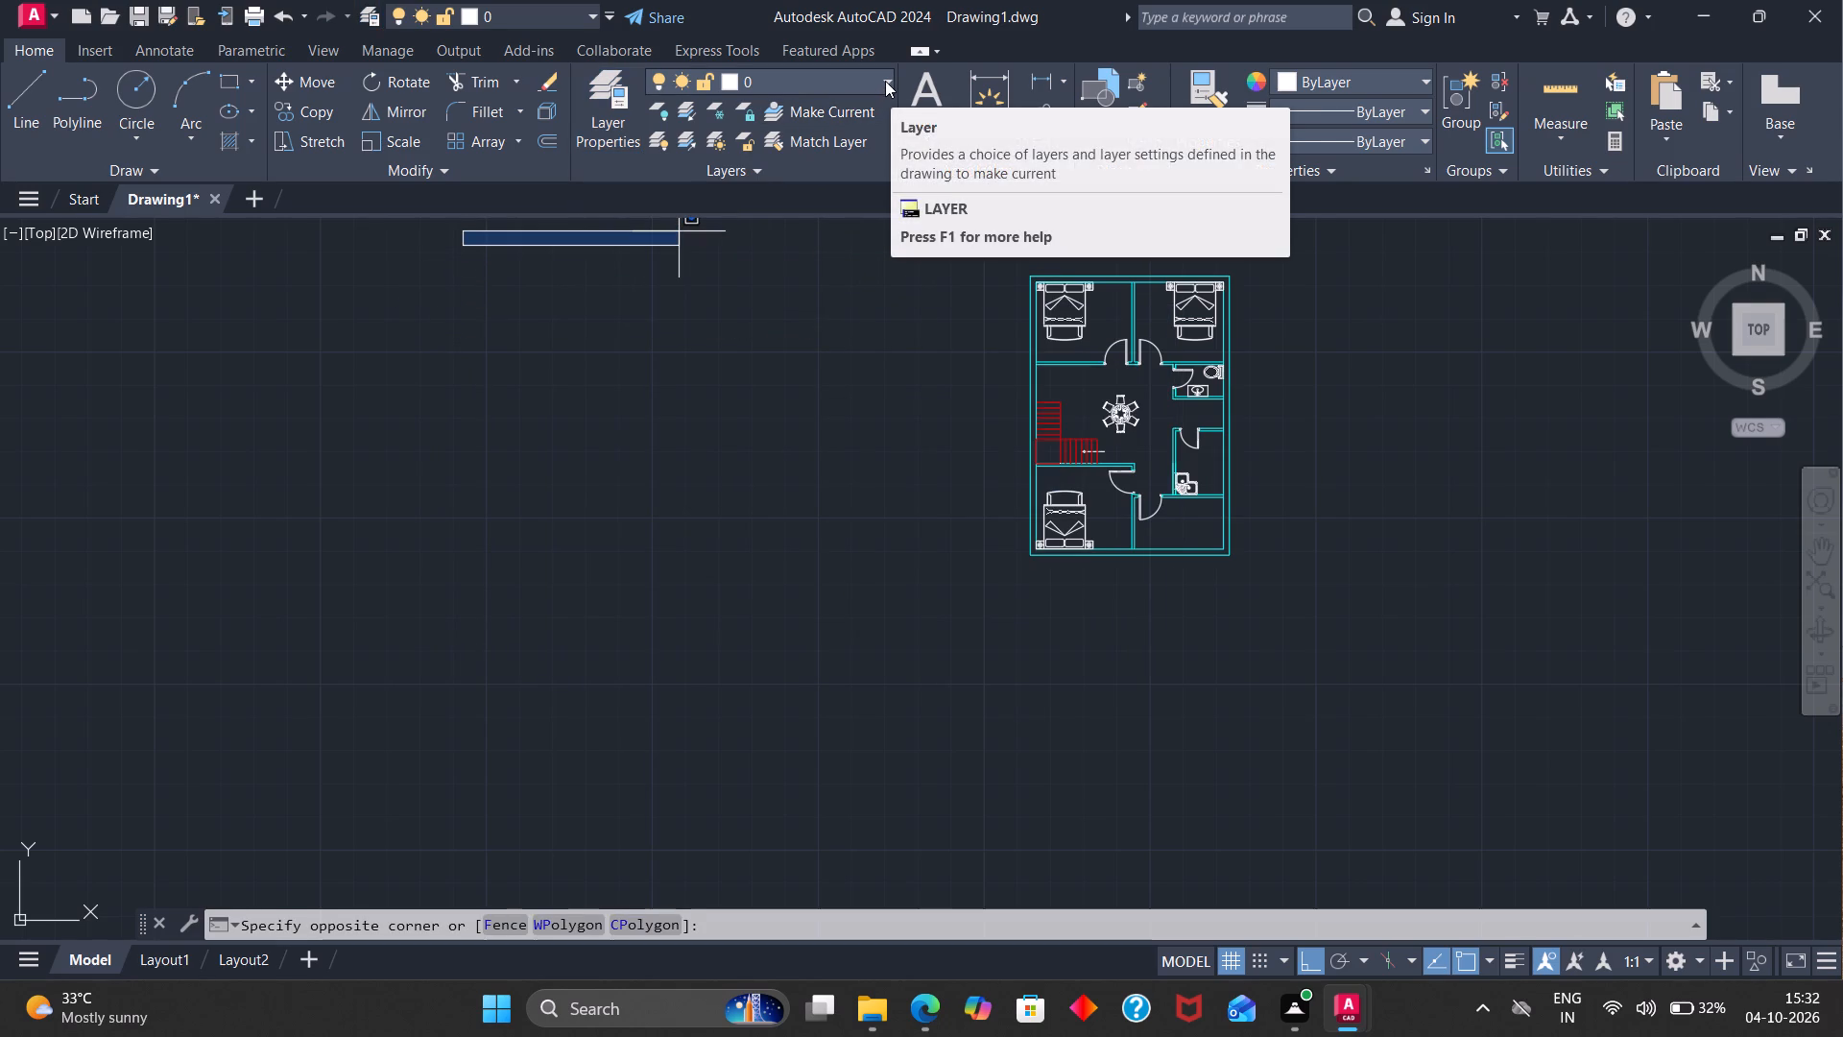
# Make the door layer current.
pyautogui.click(885, 81)
pyautogui.click(829, 135)
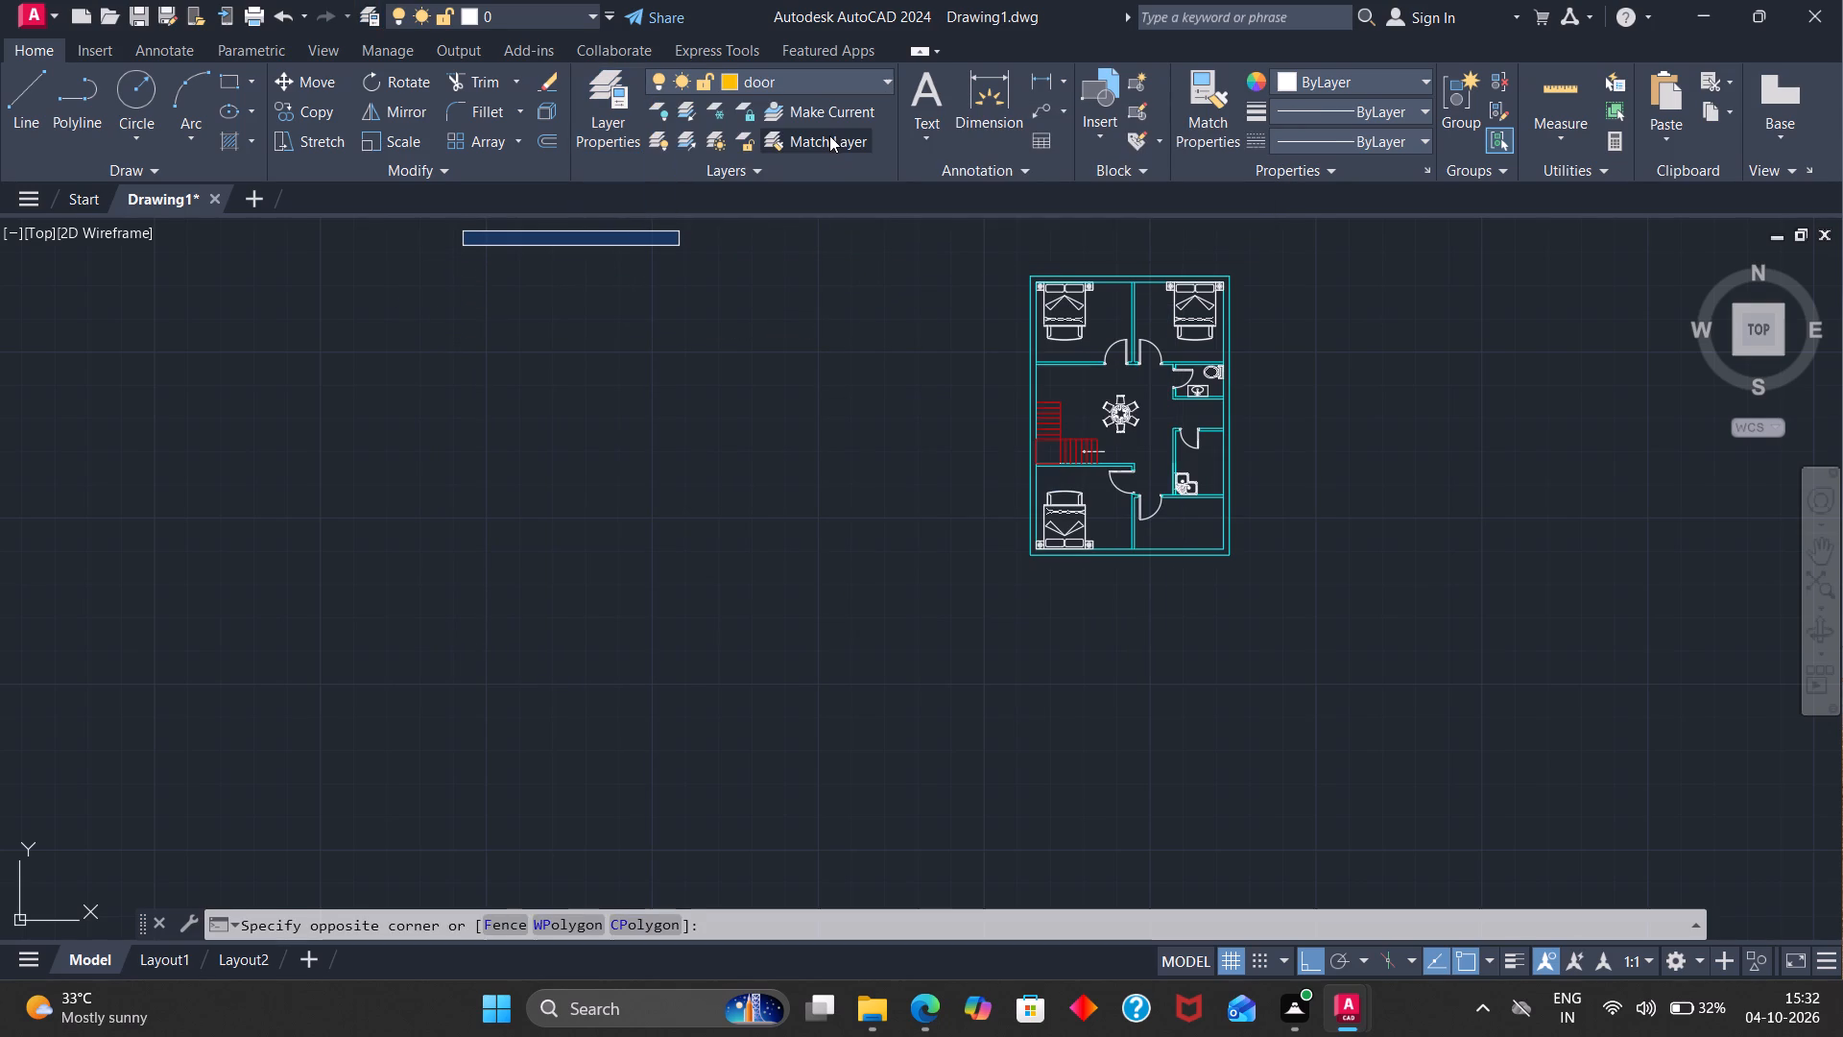
pyautogui.click(948, 422)
pyautogui.scroll(1, 1096, 330)
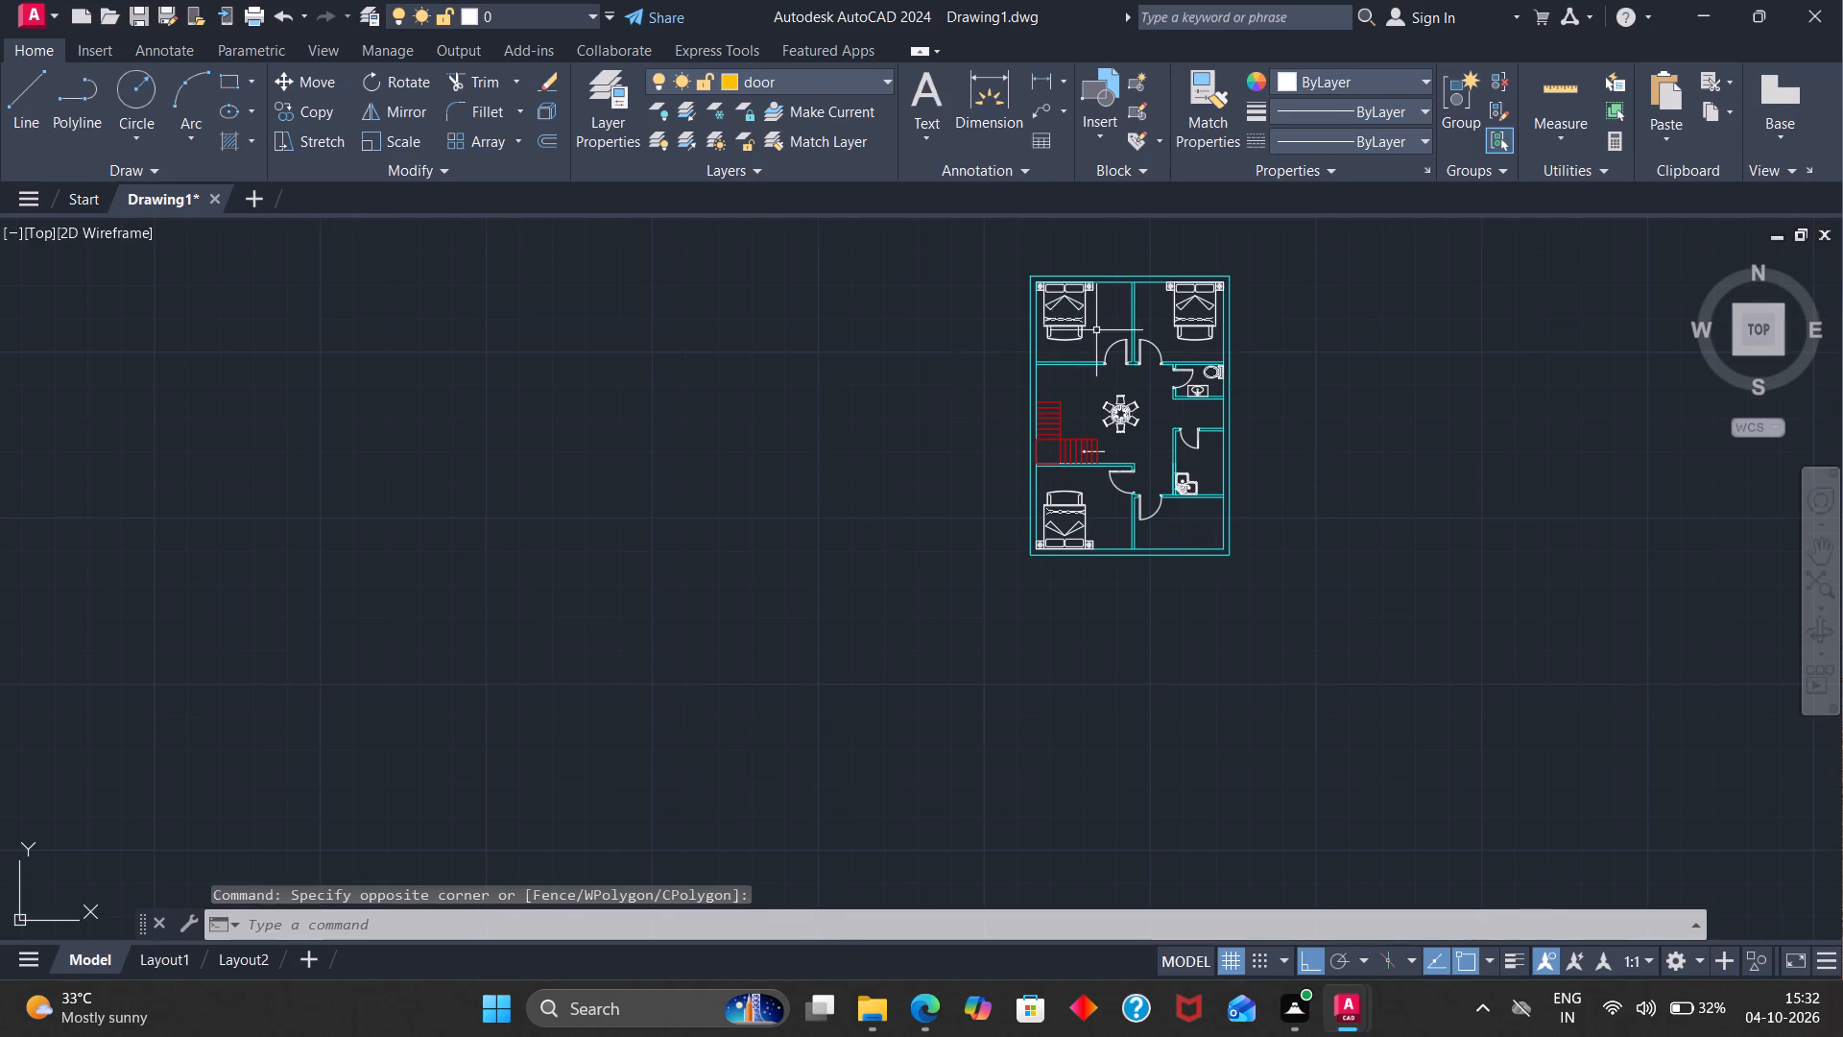
# Assign all six doors, including the upper-right bedroom door's arc, leaf and hinge-side jamb lines, to the door layer with colour 40.
pyautogui.scroll(2, 1096, 330)
pyautogui.click(1153, 394)
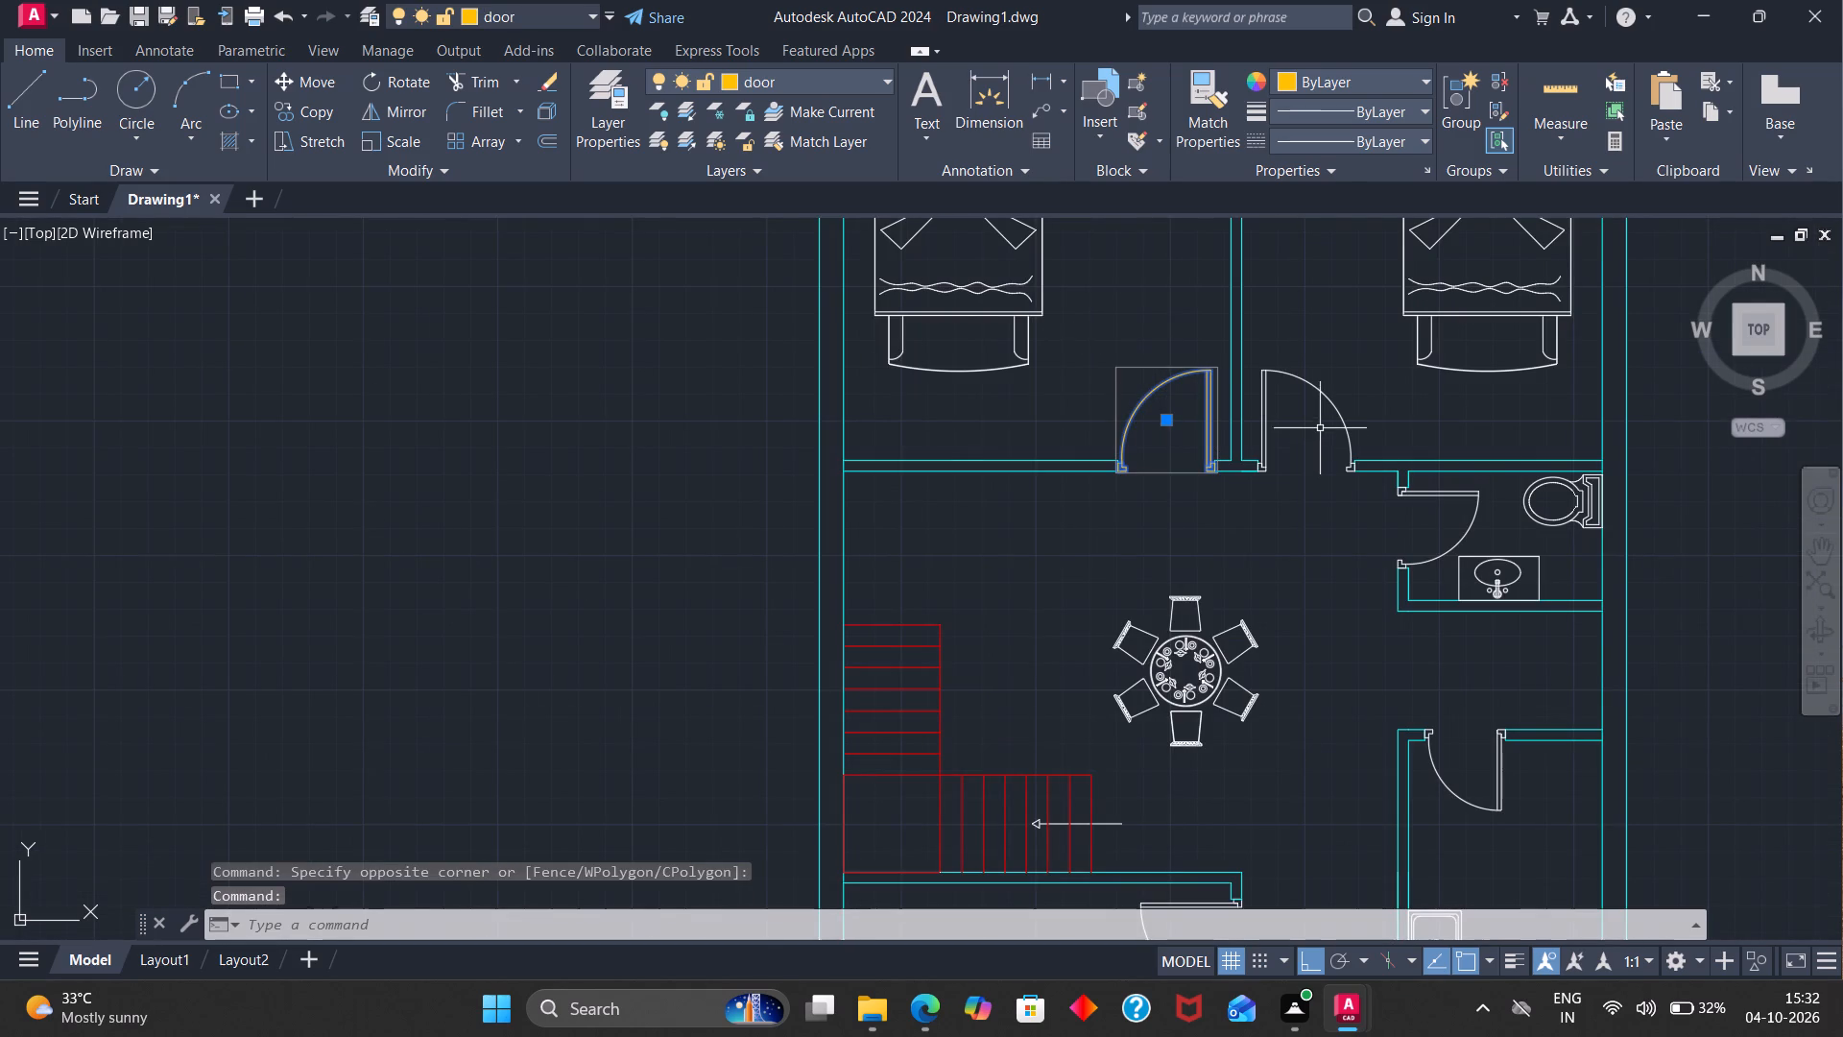
pyautogui.click(1316, 390)
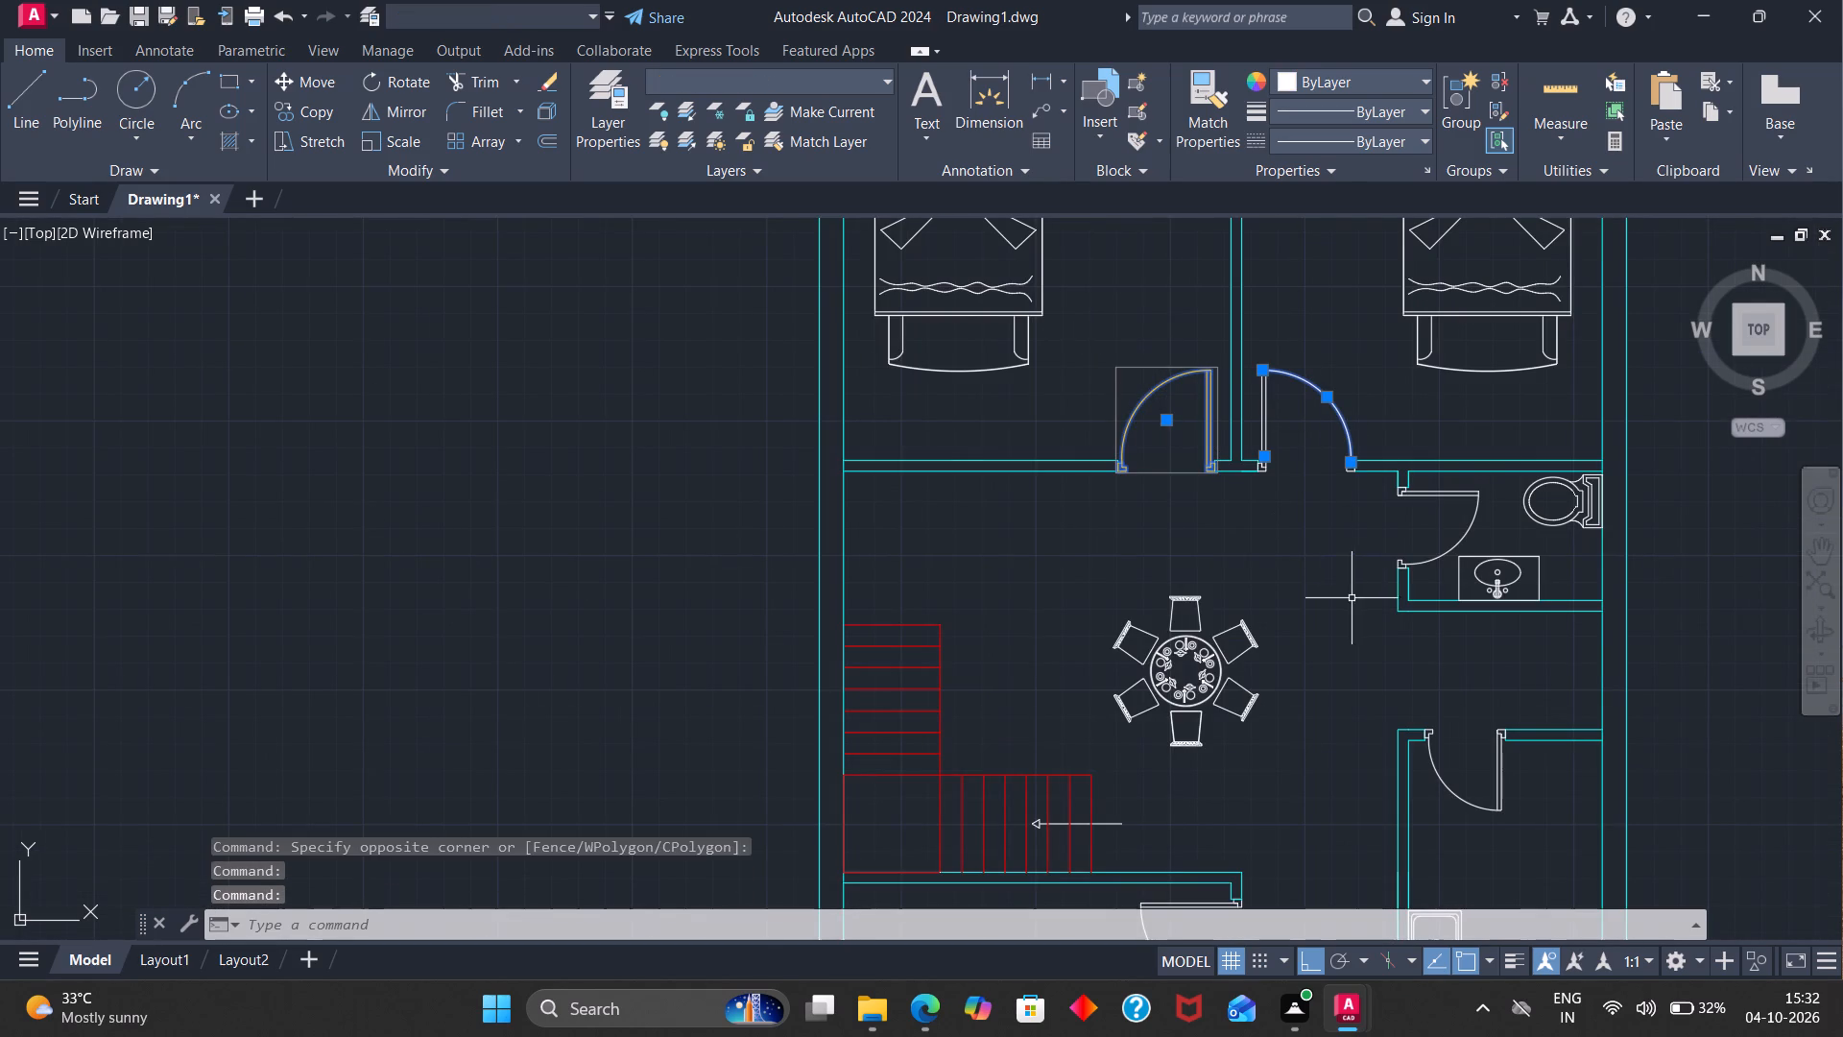
pyautogui.scroll(2, 1275, 427)
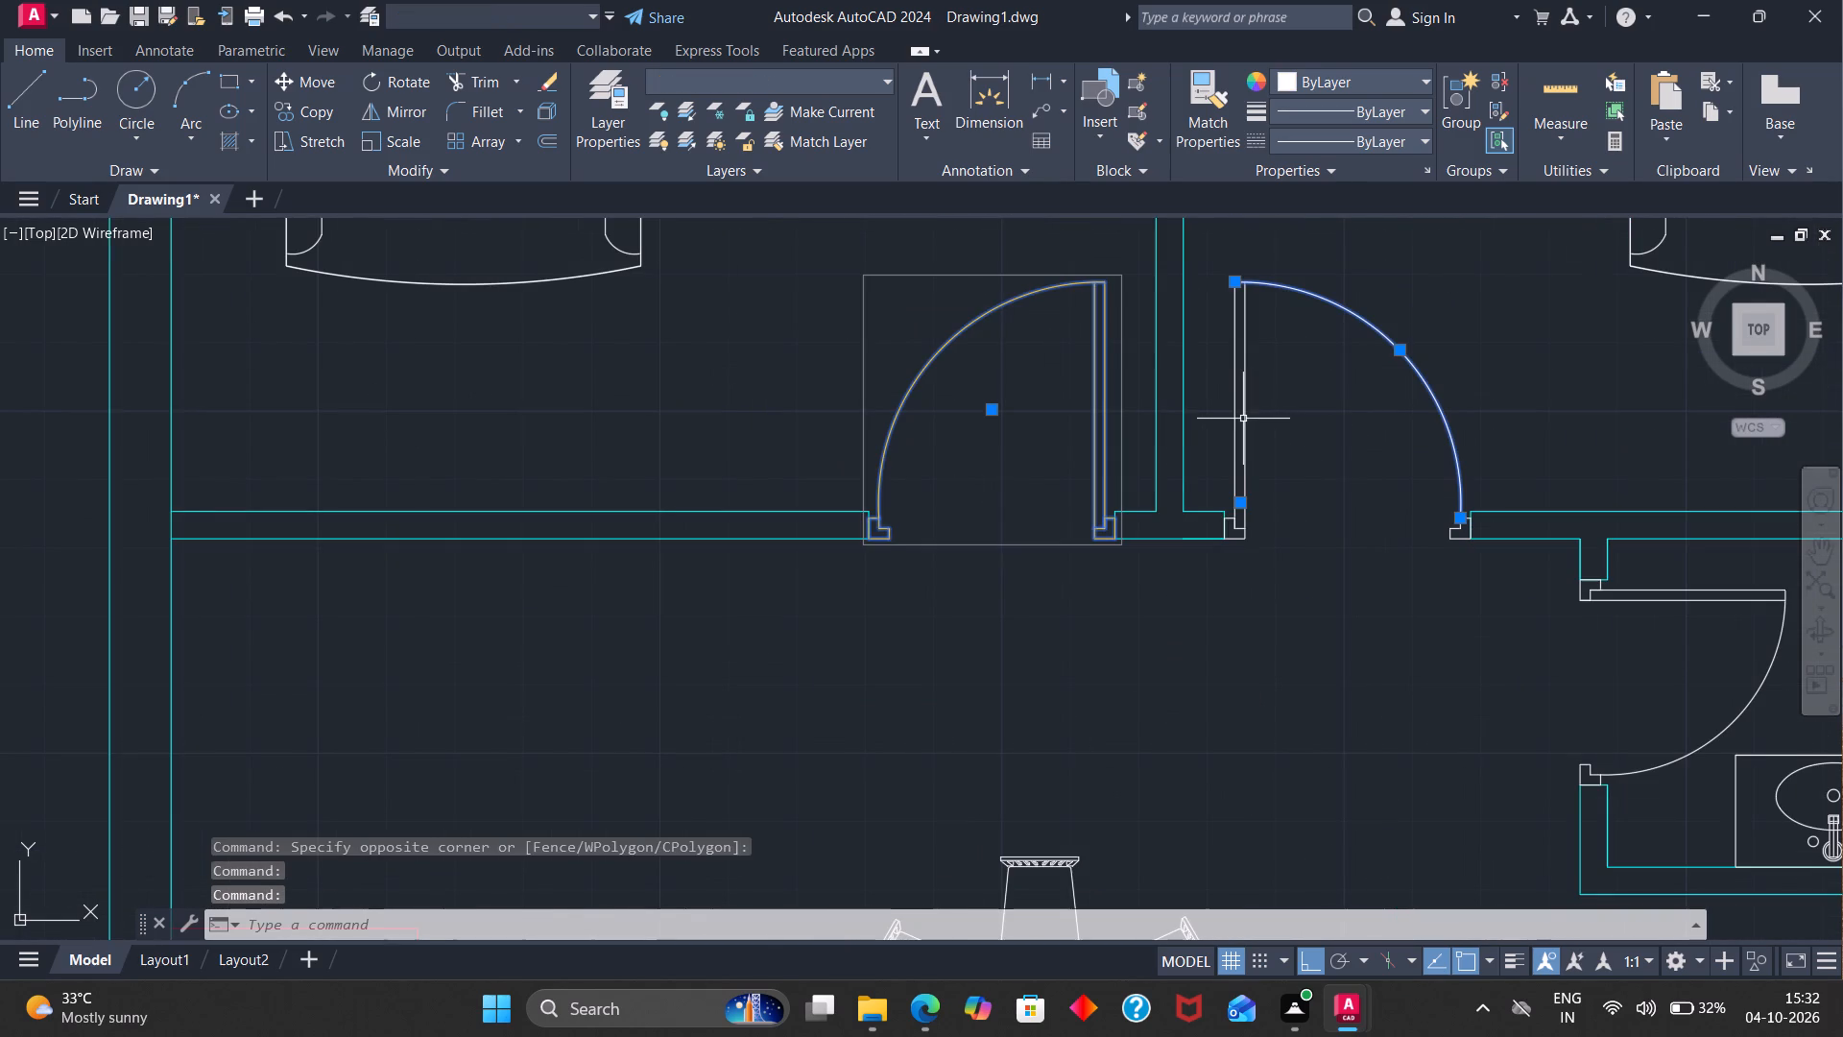
pyautogui.click(1243, 419)
pyautogui.click(1233, 431)
pyautogui.scroll(4, 1257, 573)
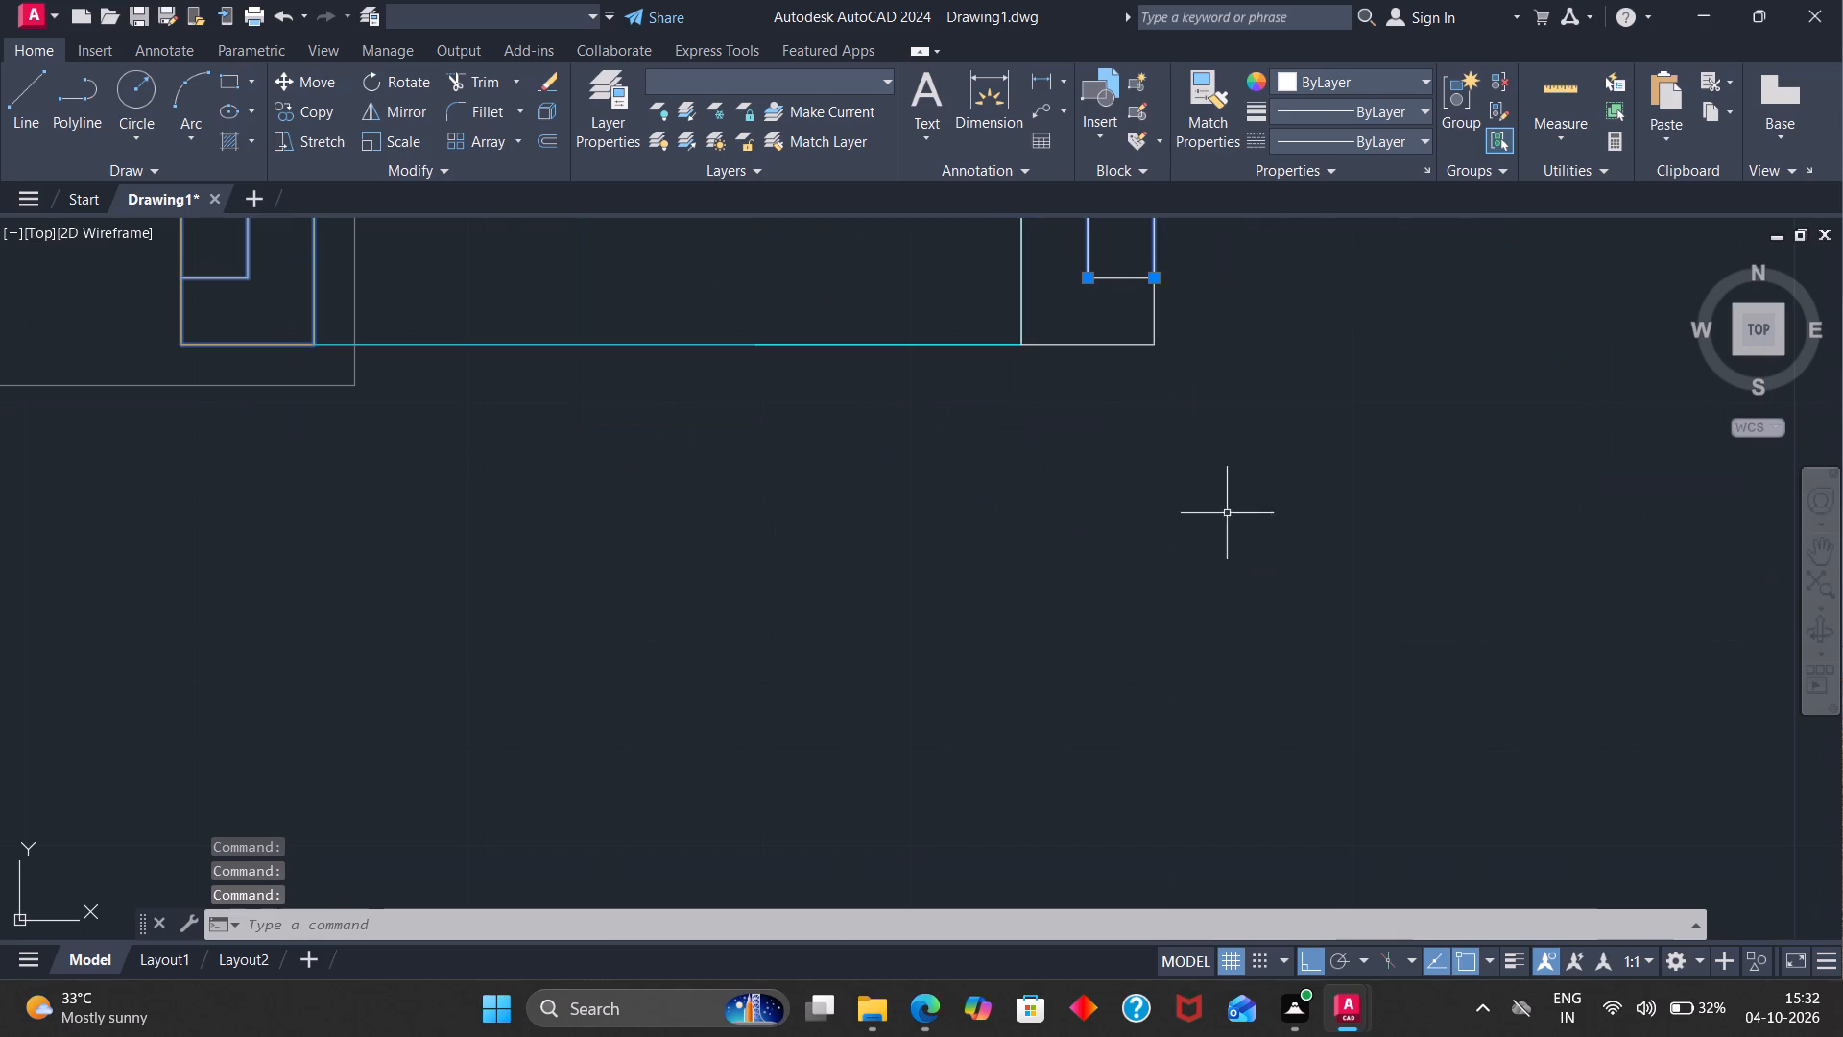
pyautogui.scroll(-4, 1120, 280)
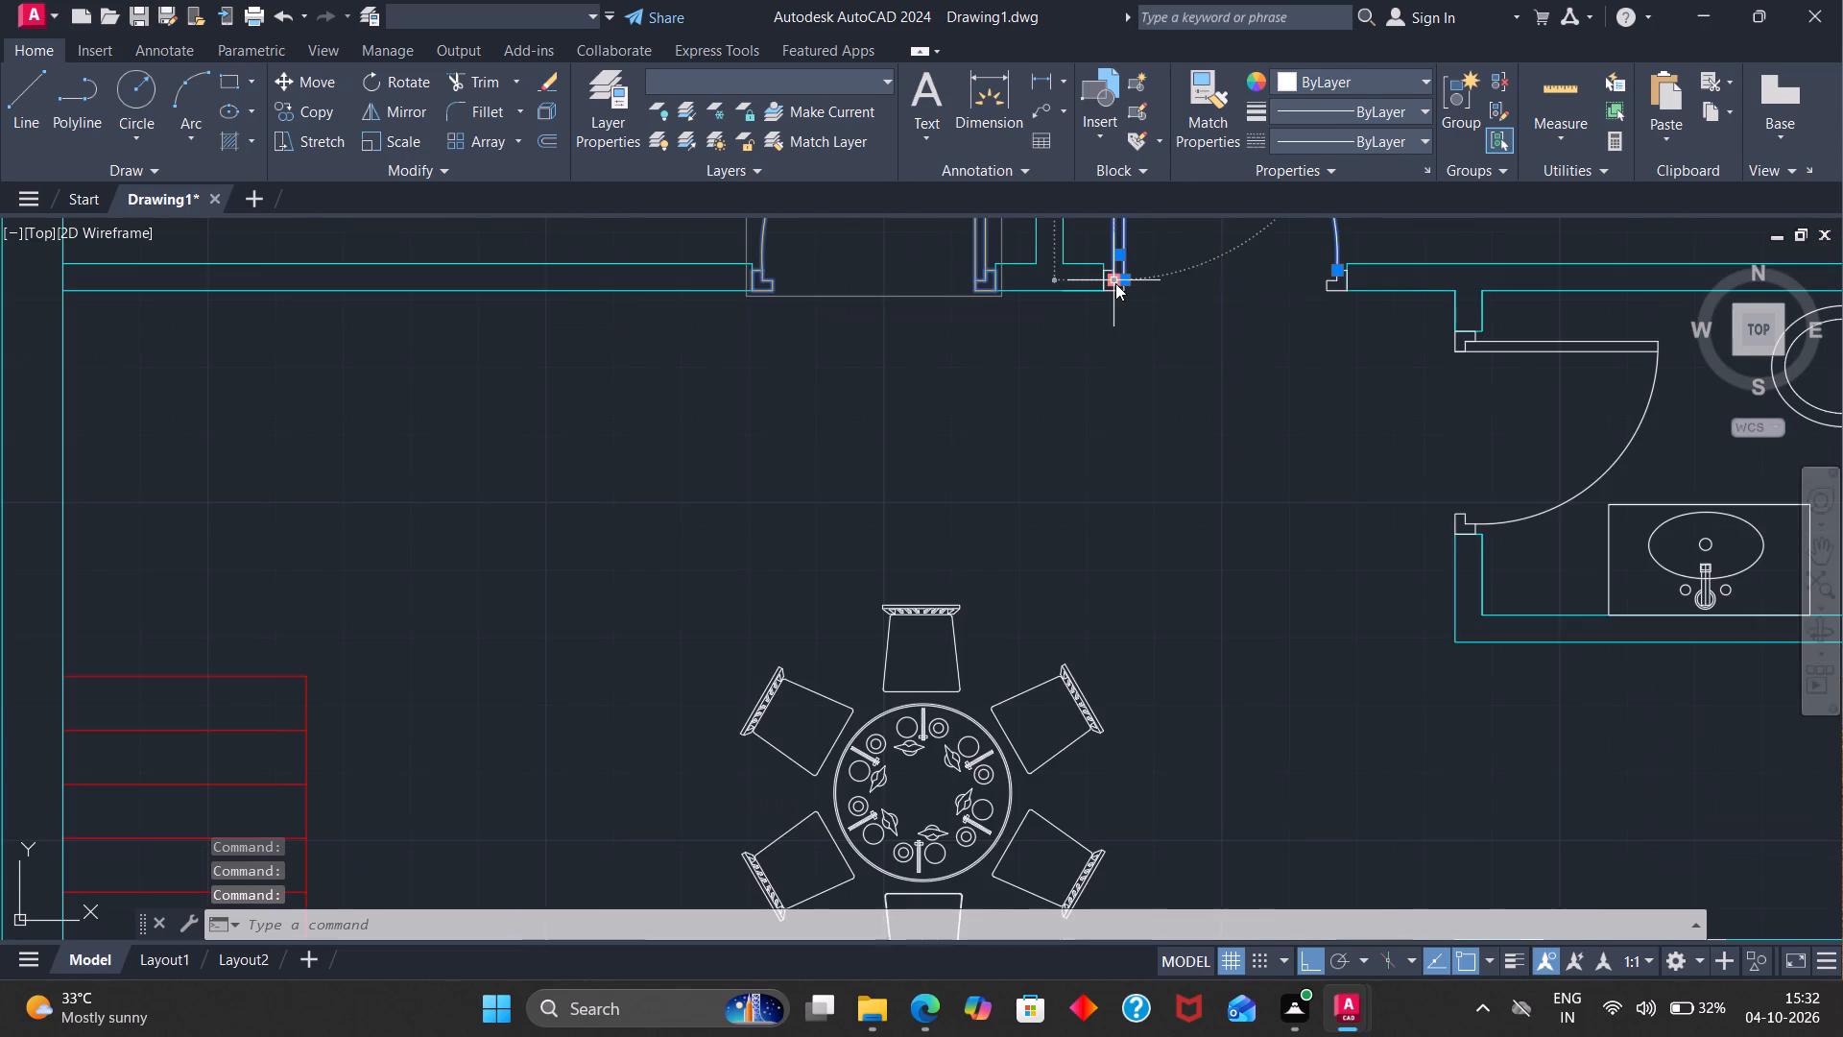
pyautogui.scroll(-4, 1113, 284)
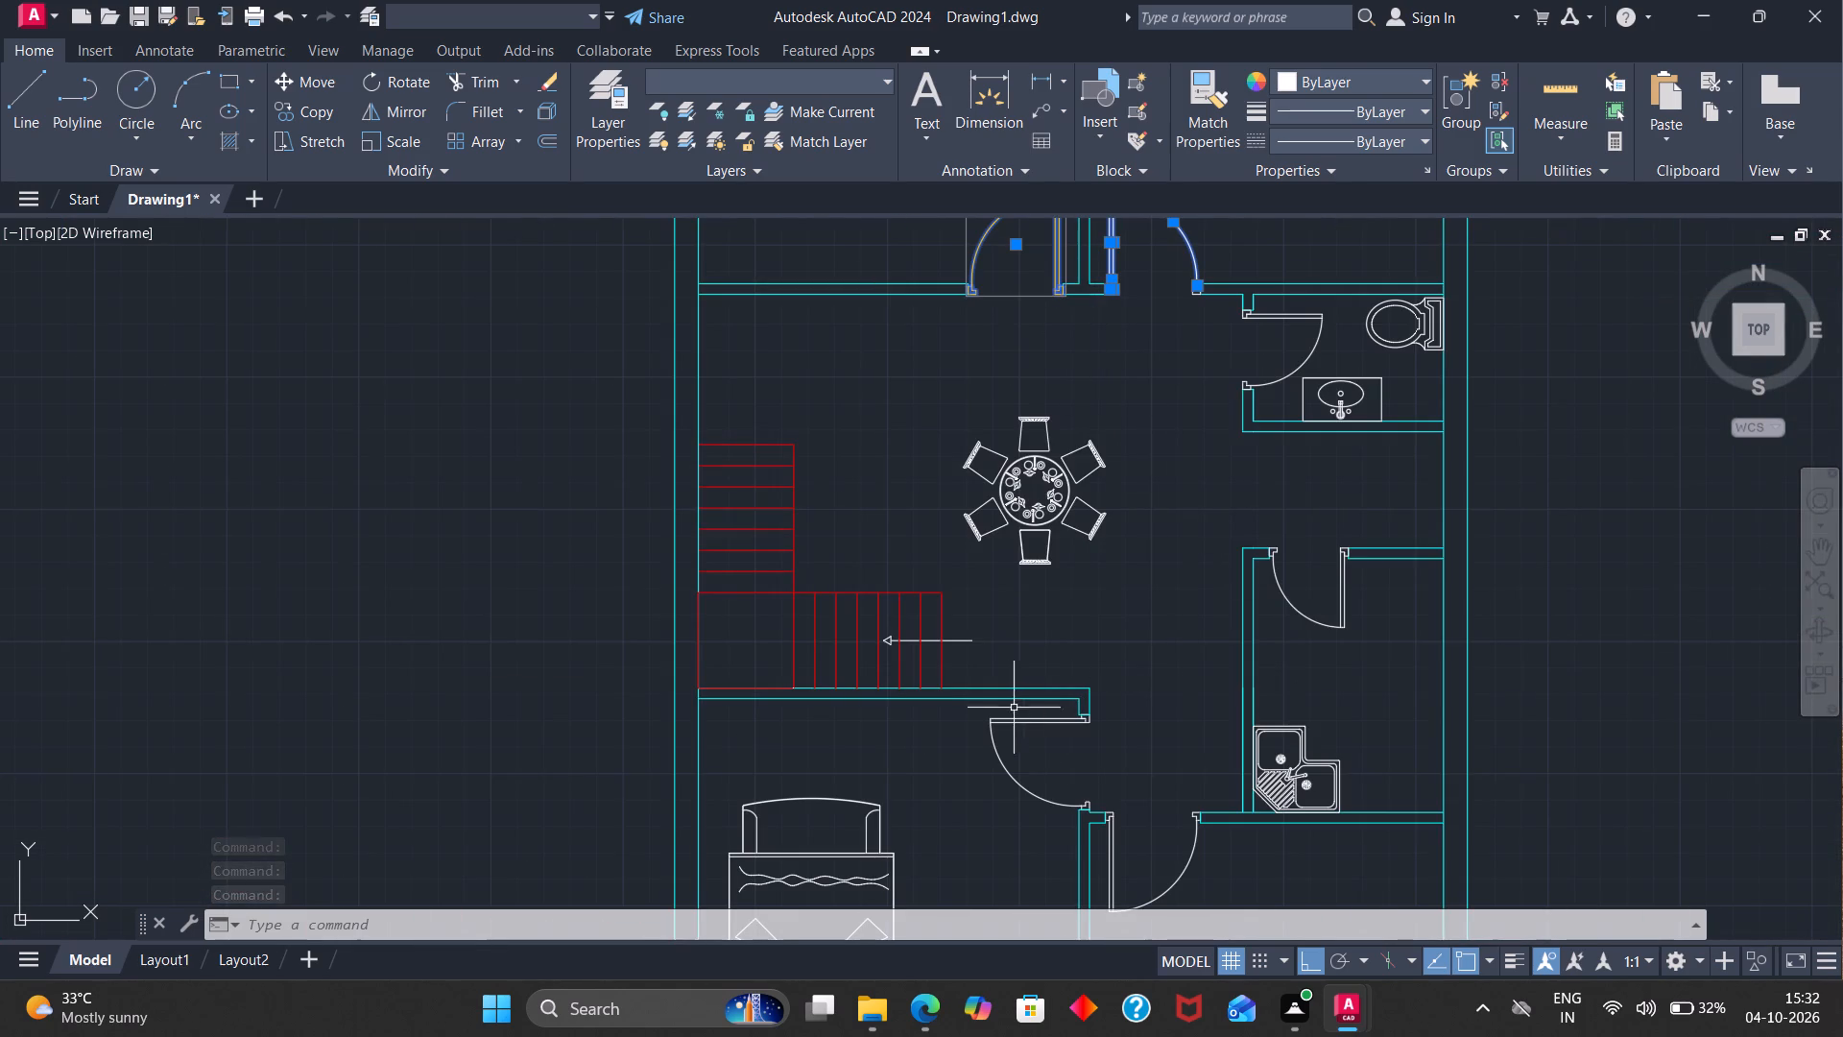
pyautogui.click(1008, 716)
pyautogui.click(1184, 867)
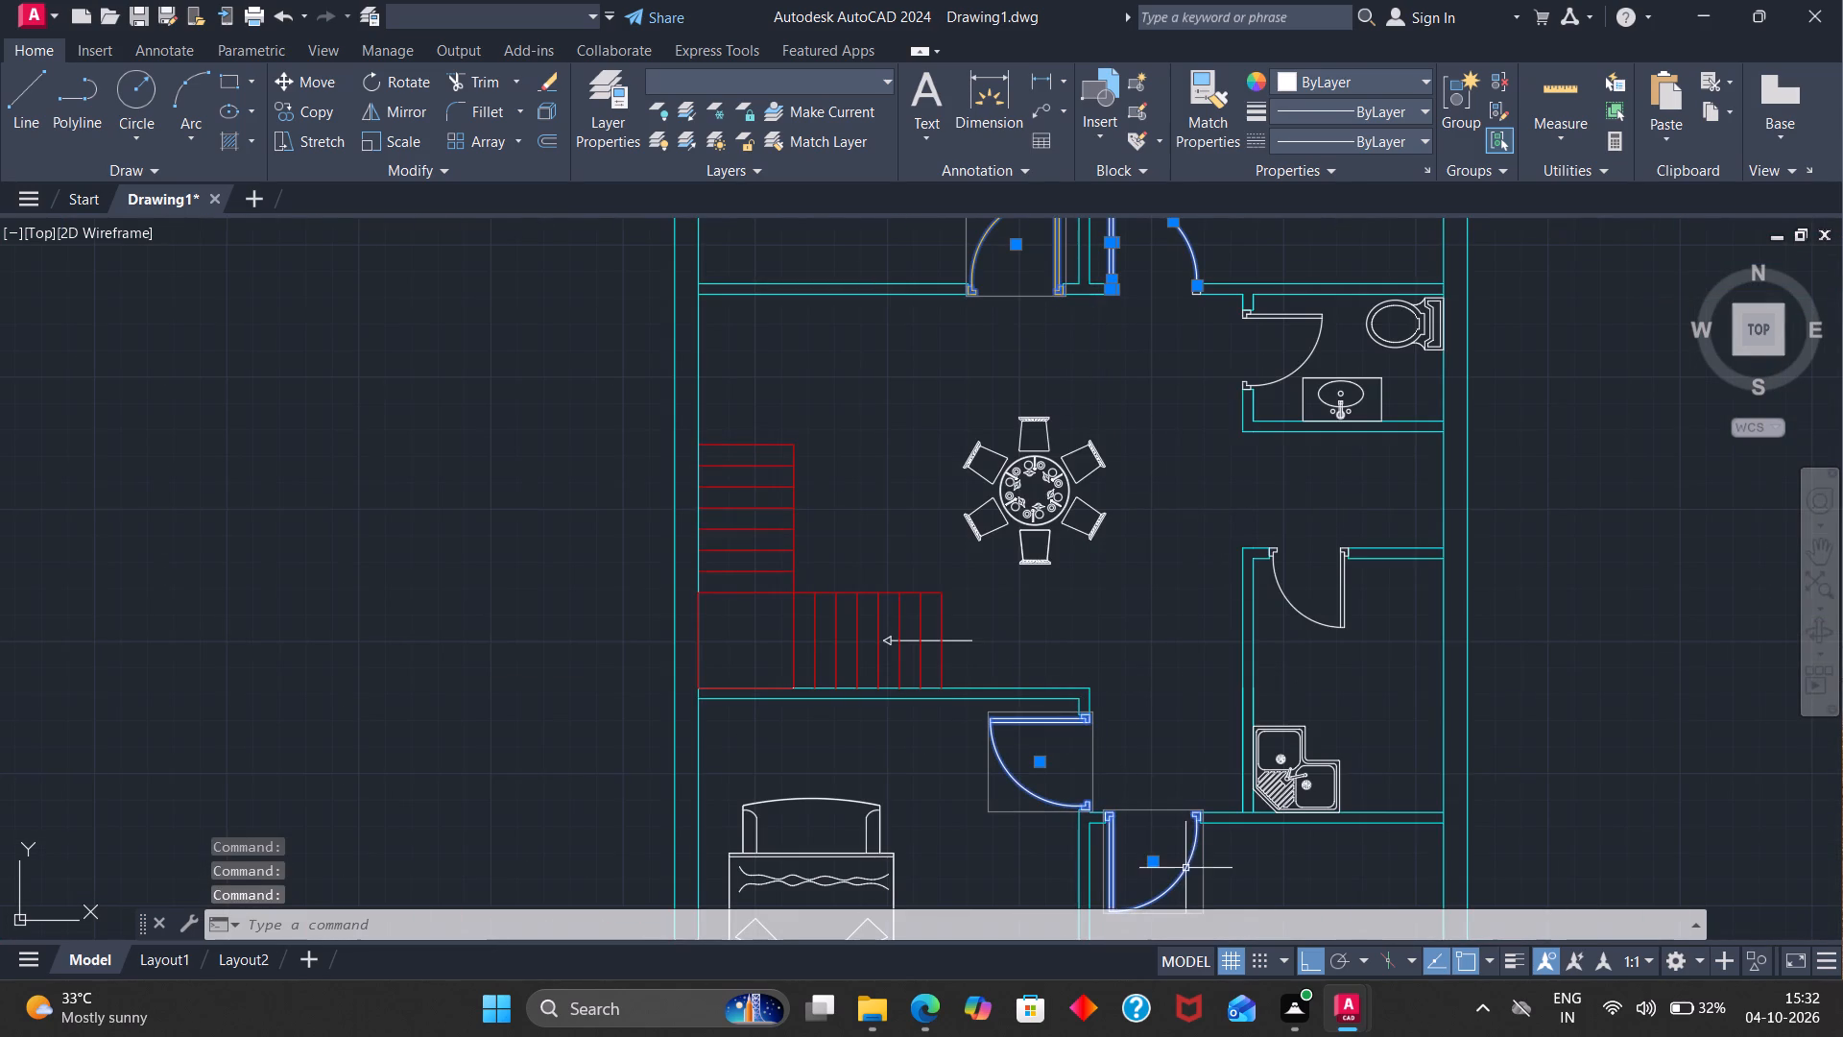
pyautogui.click(1284, 593)
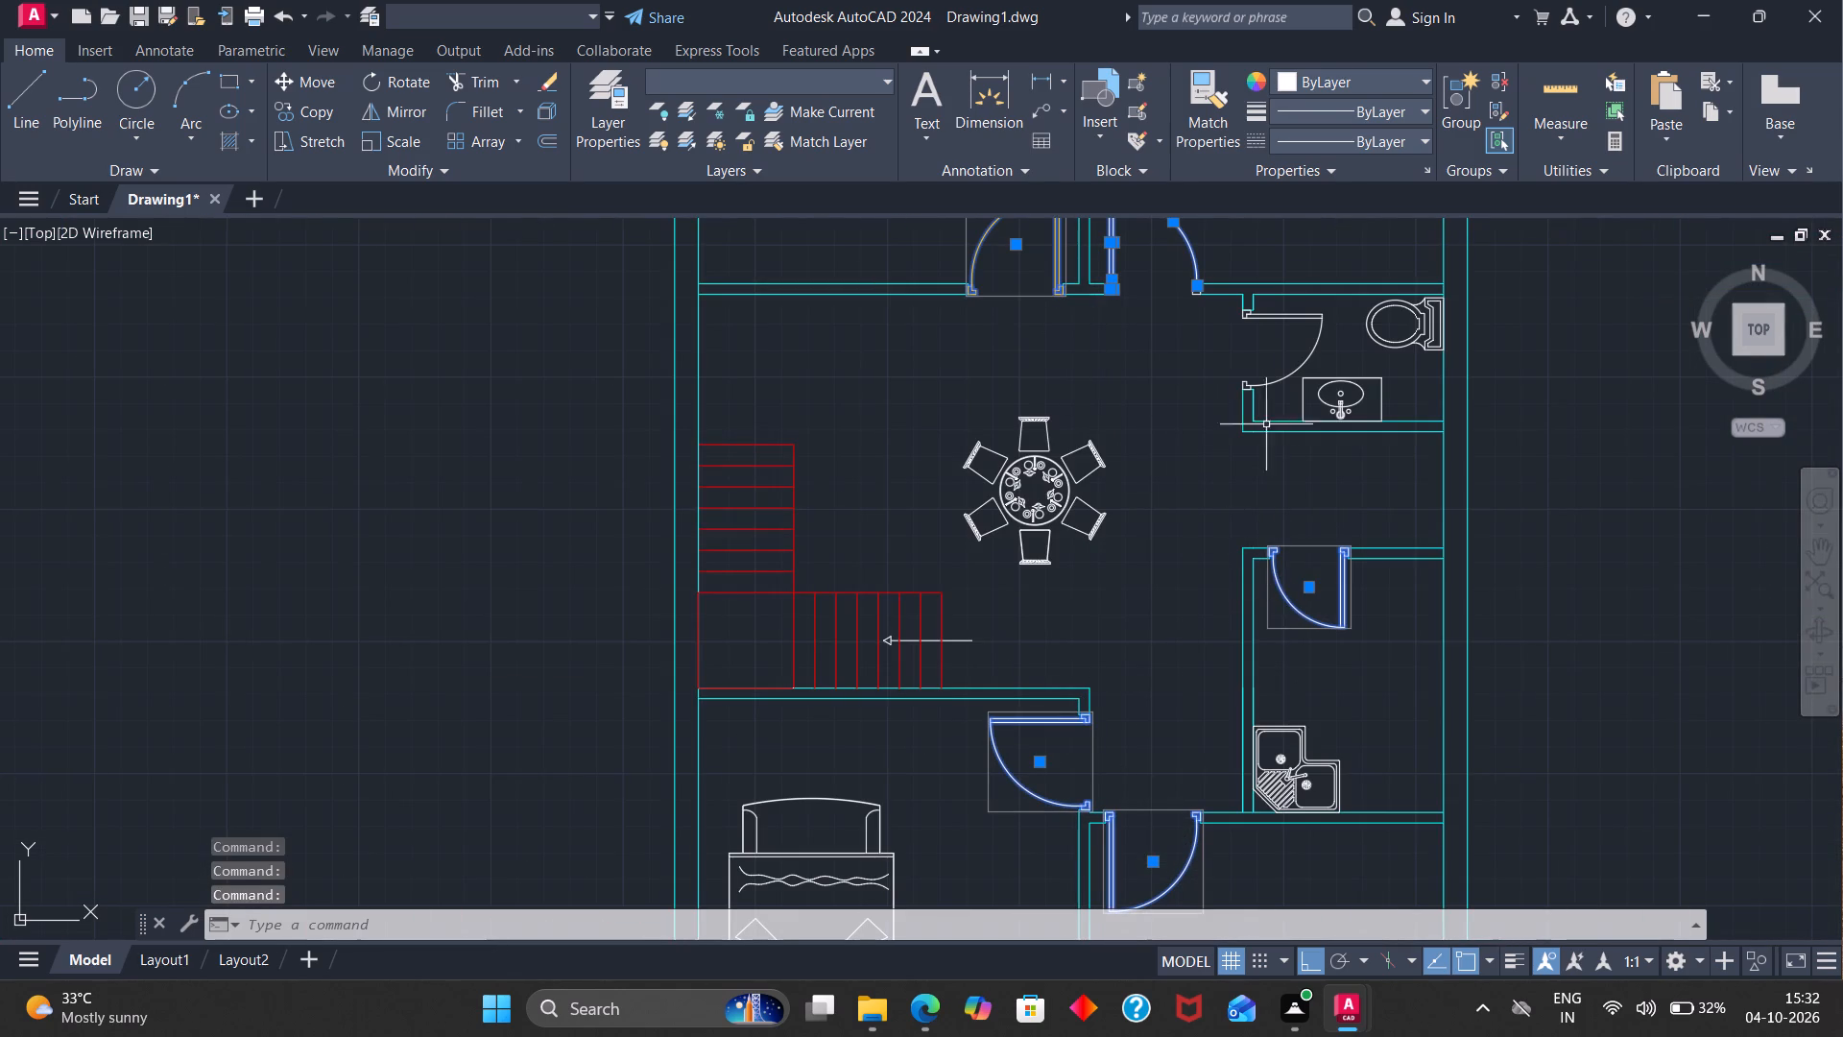
pyautogui.click(1275, 386)
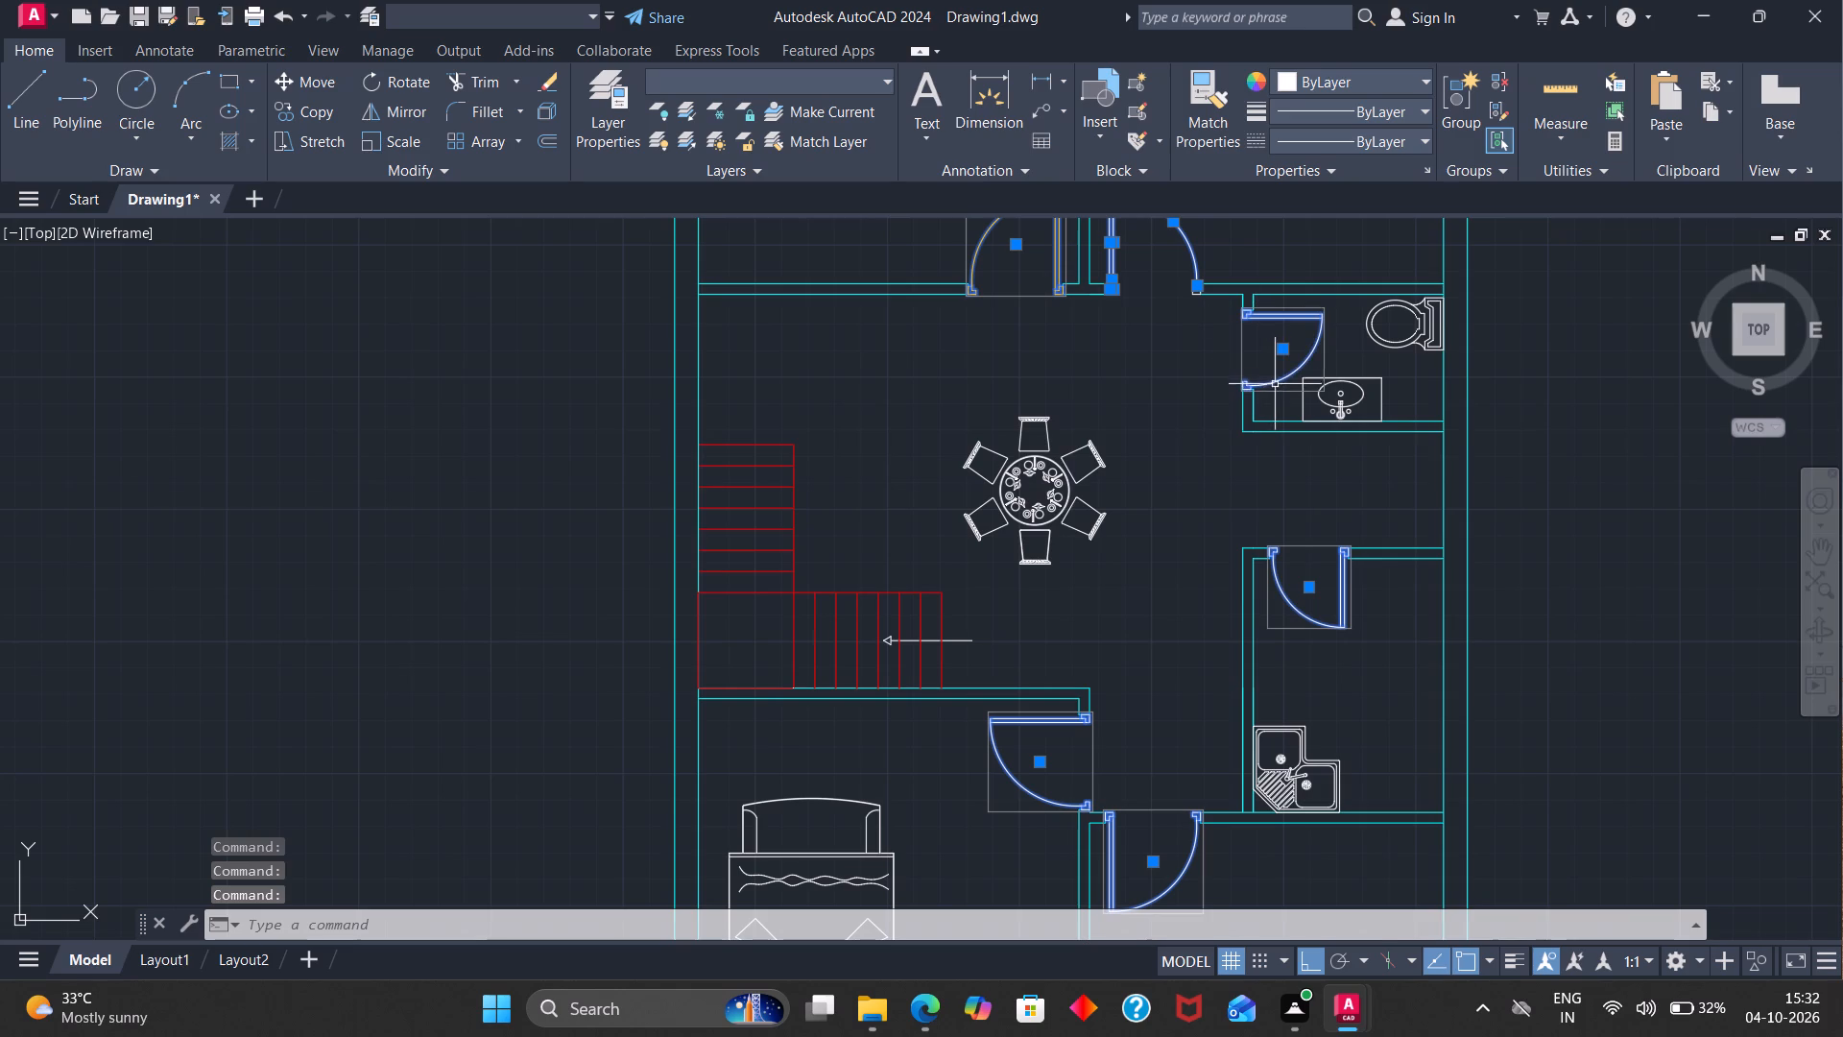
pyautogui.scroll(-4, 1265, 386)
pyautogui.scroll(5, 1250, 332)
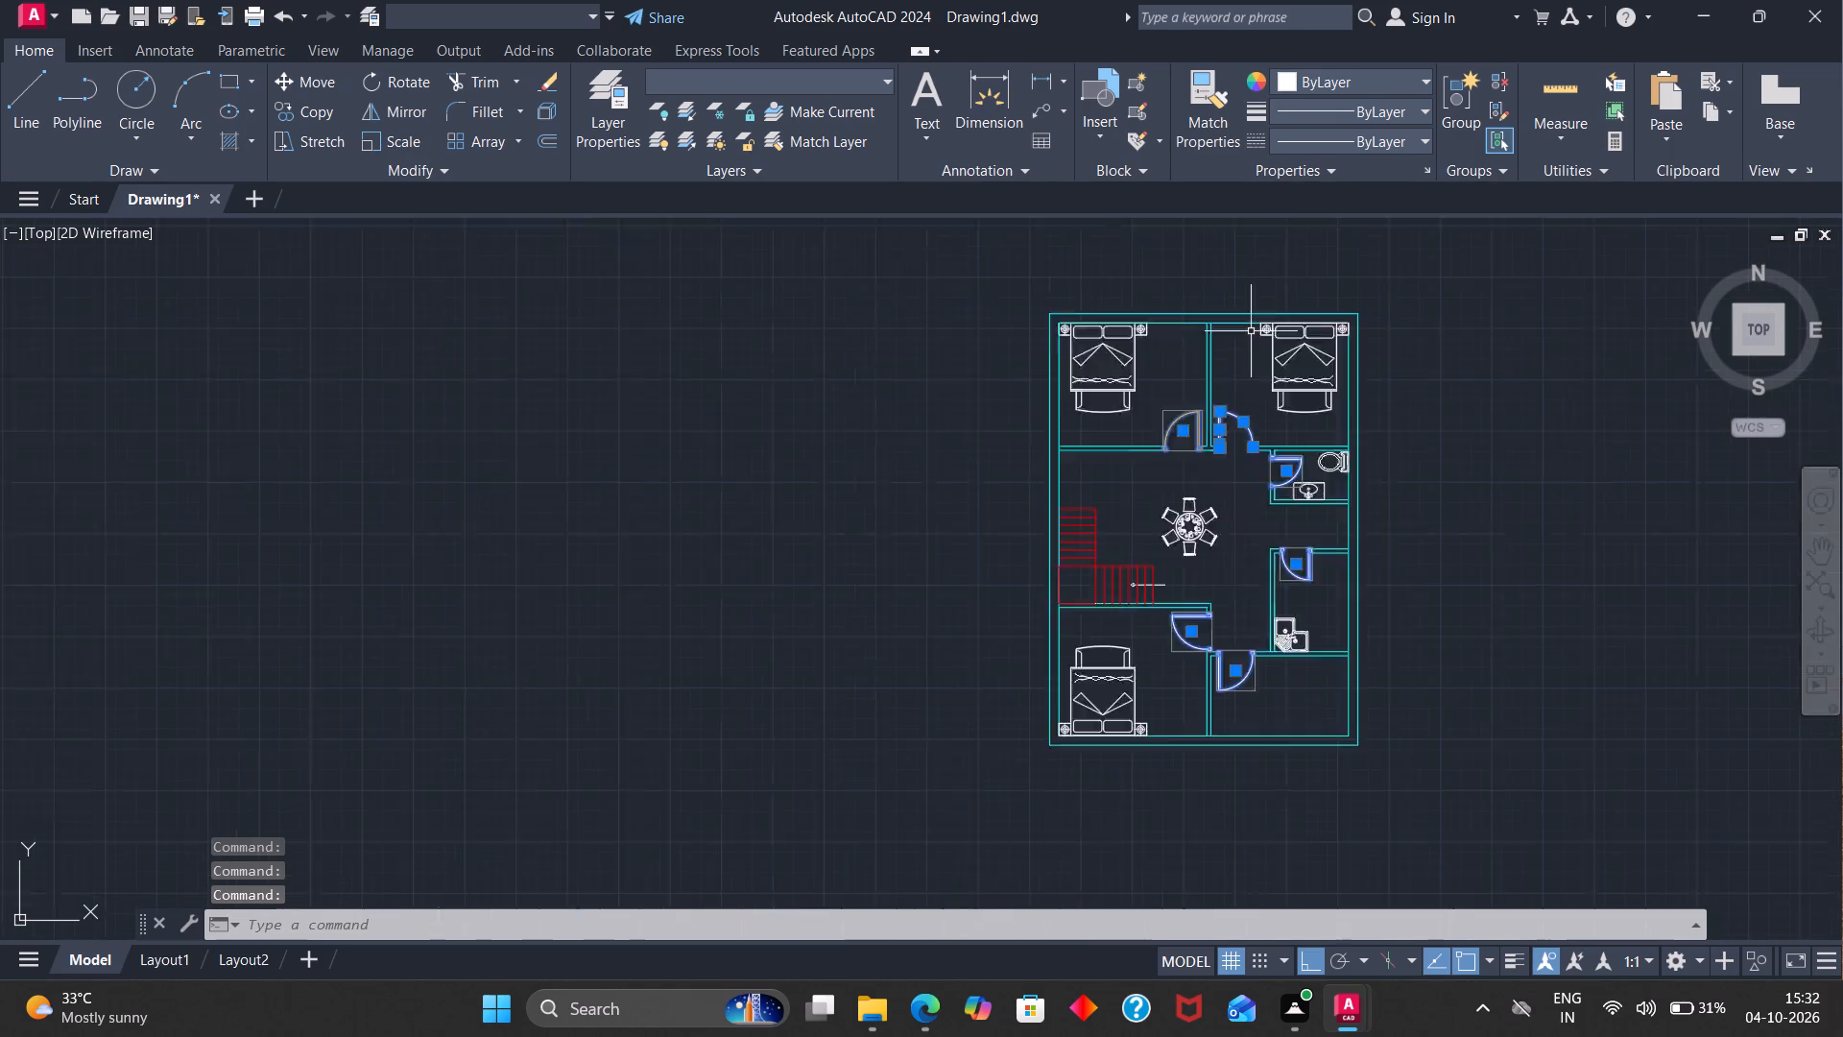
pyautogui.scroll(2, 1251, 331)
pyautogui.scroll(6, 1103, 851)
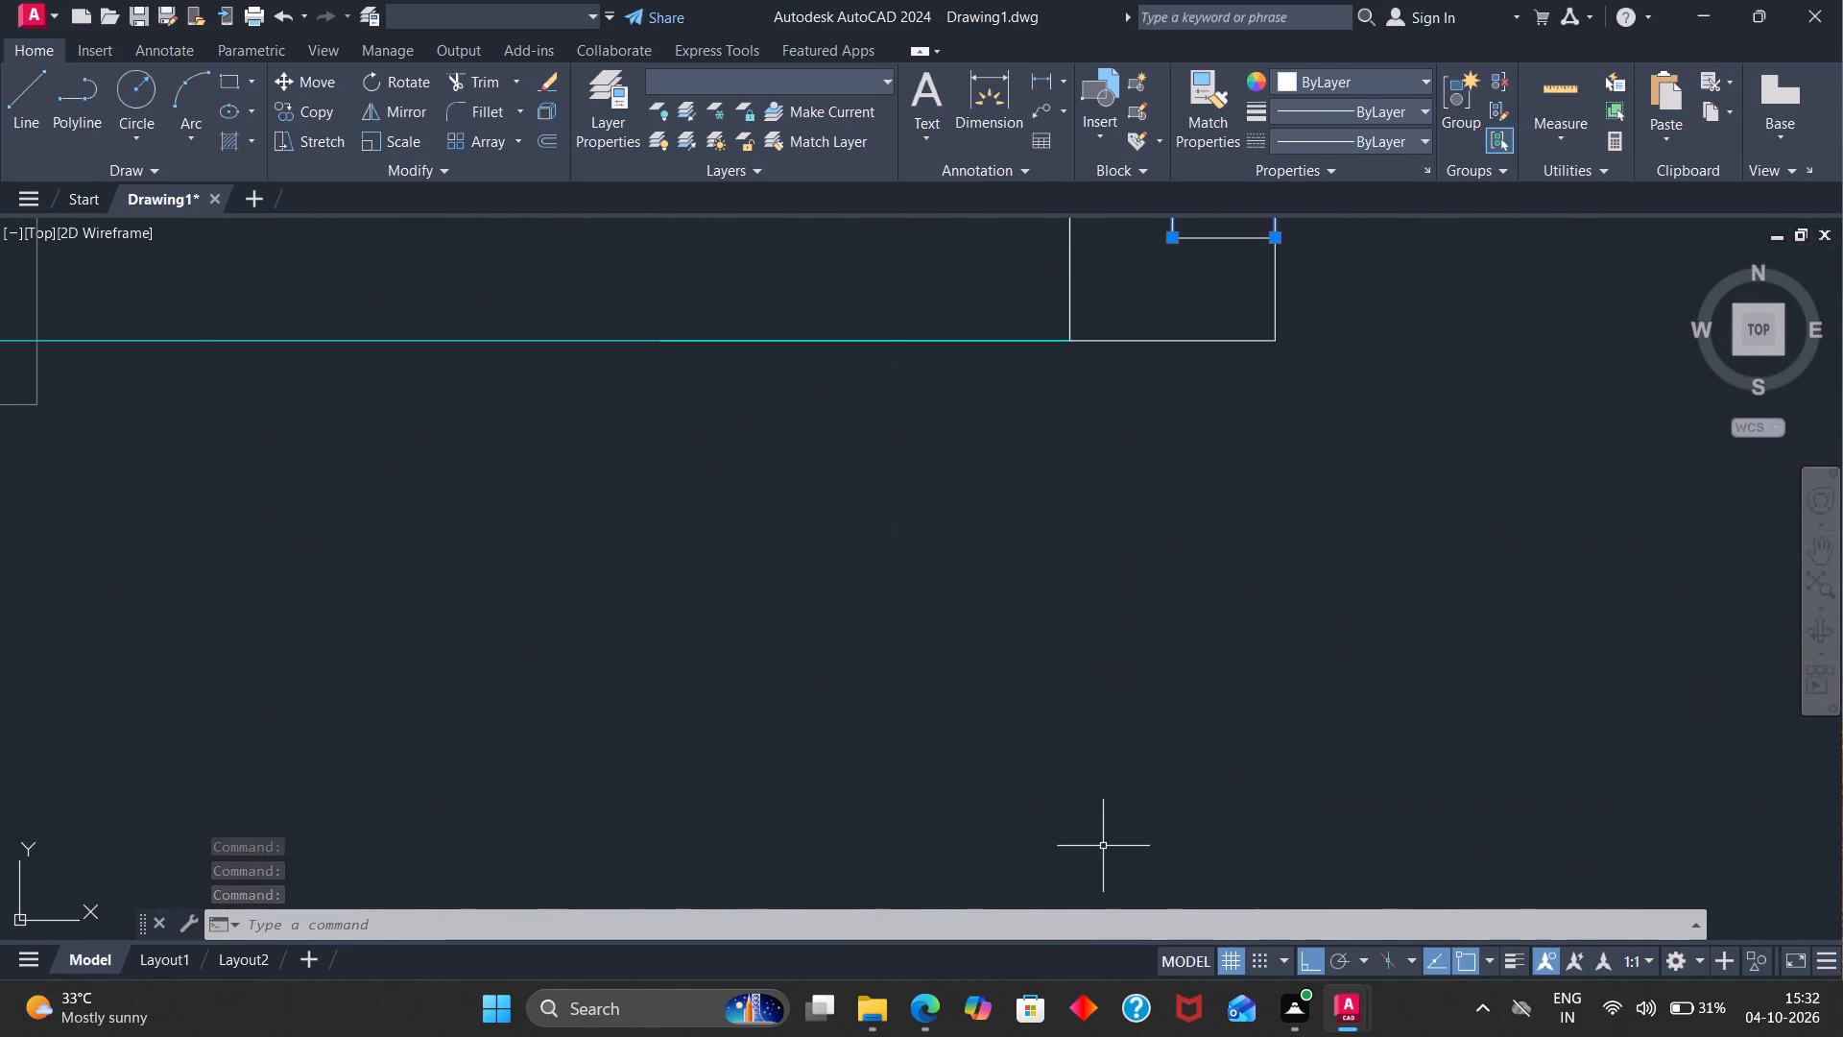
pyautogui.scroll(-2, 1103, 519)
pyautogui.scroll(3, 1148, 364)
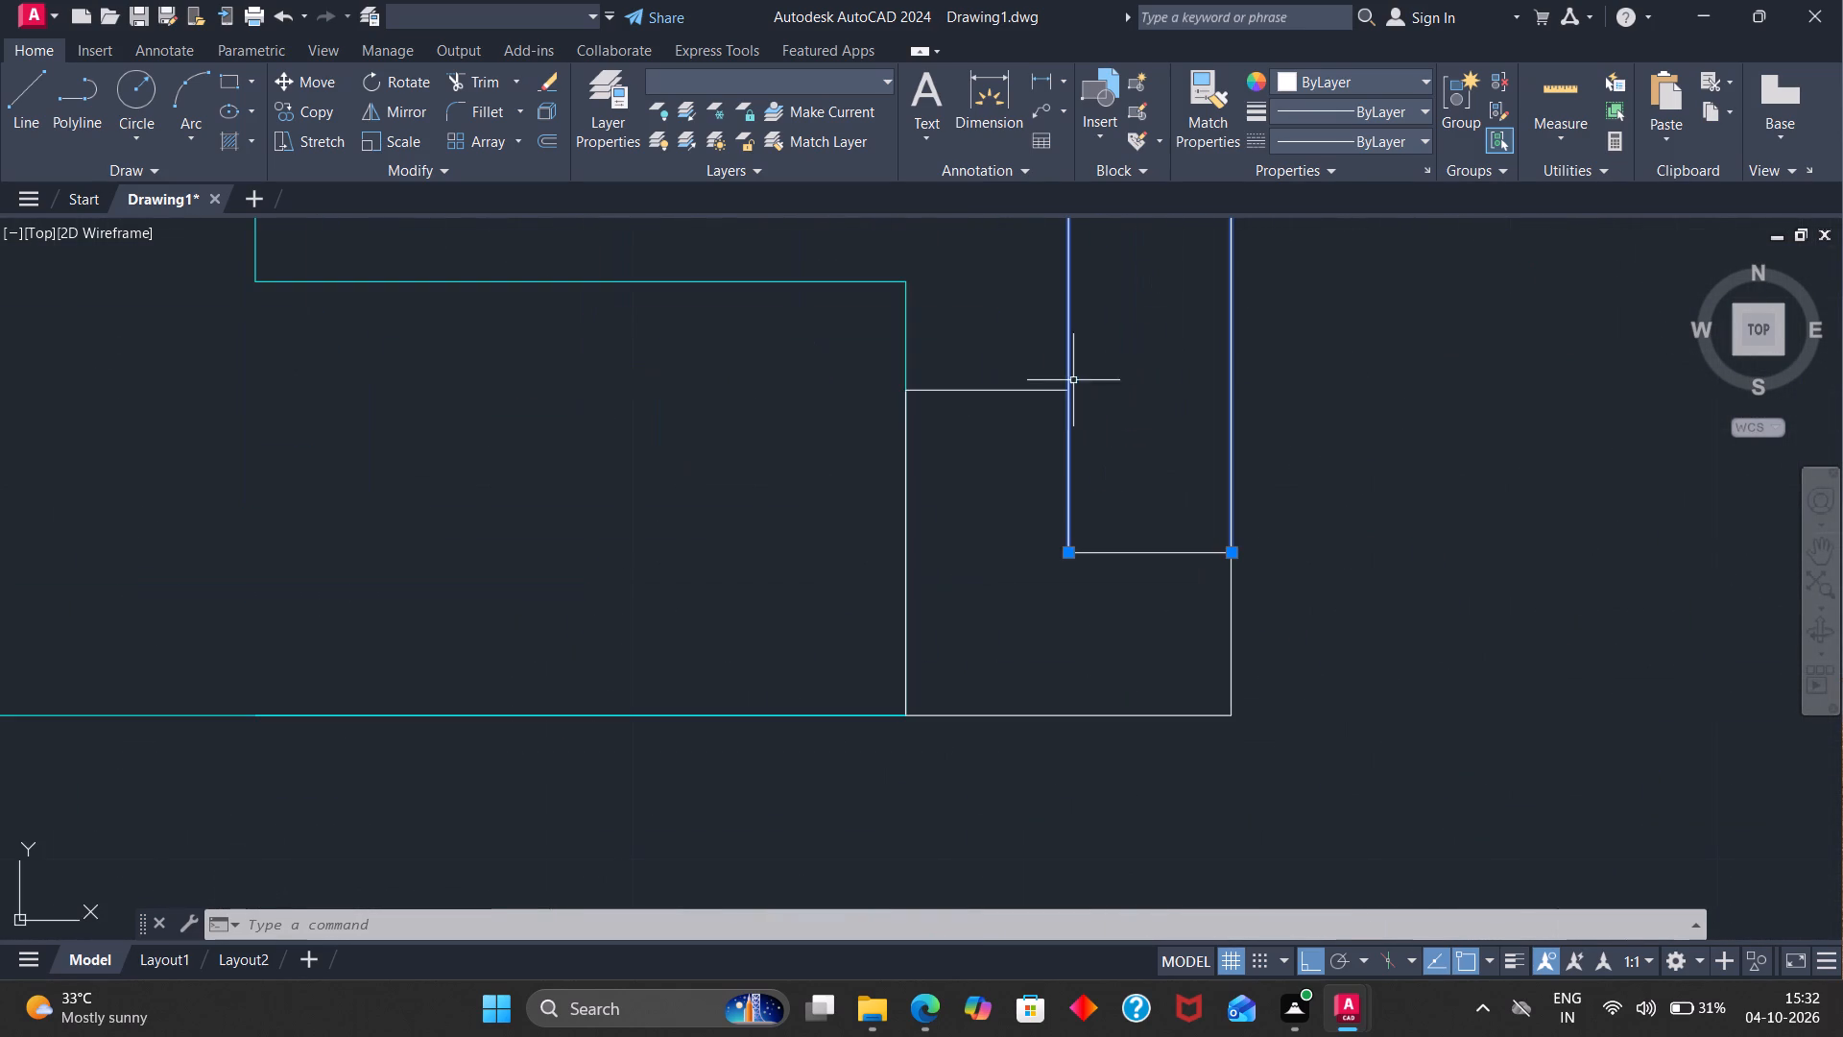
pyautogui.moveTo(1015, 348); pyautogui.dragTo(1272, 607)
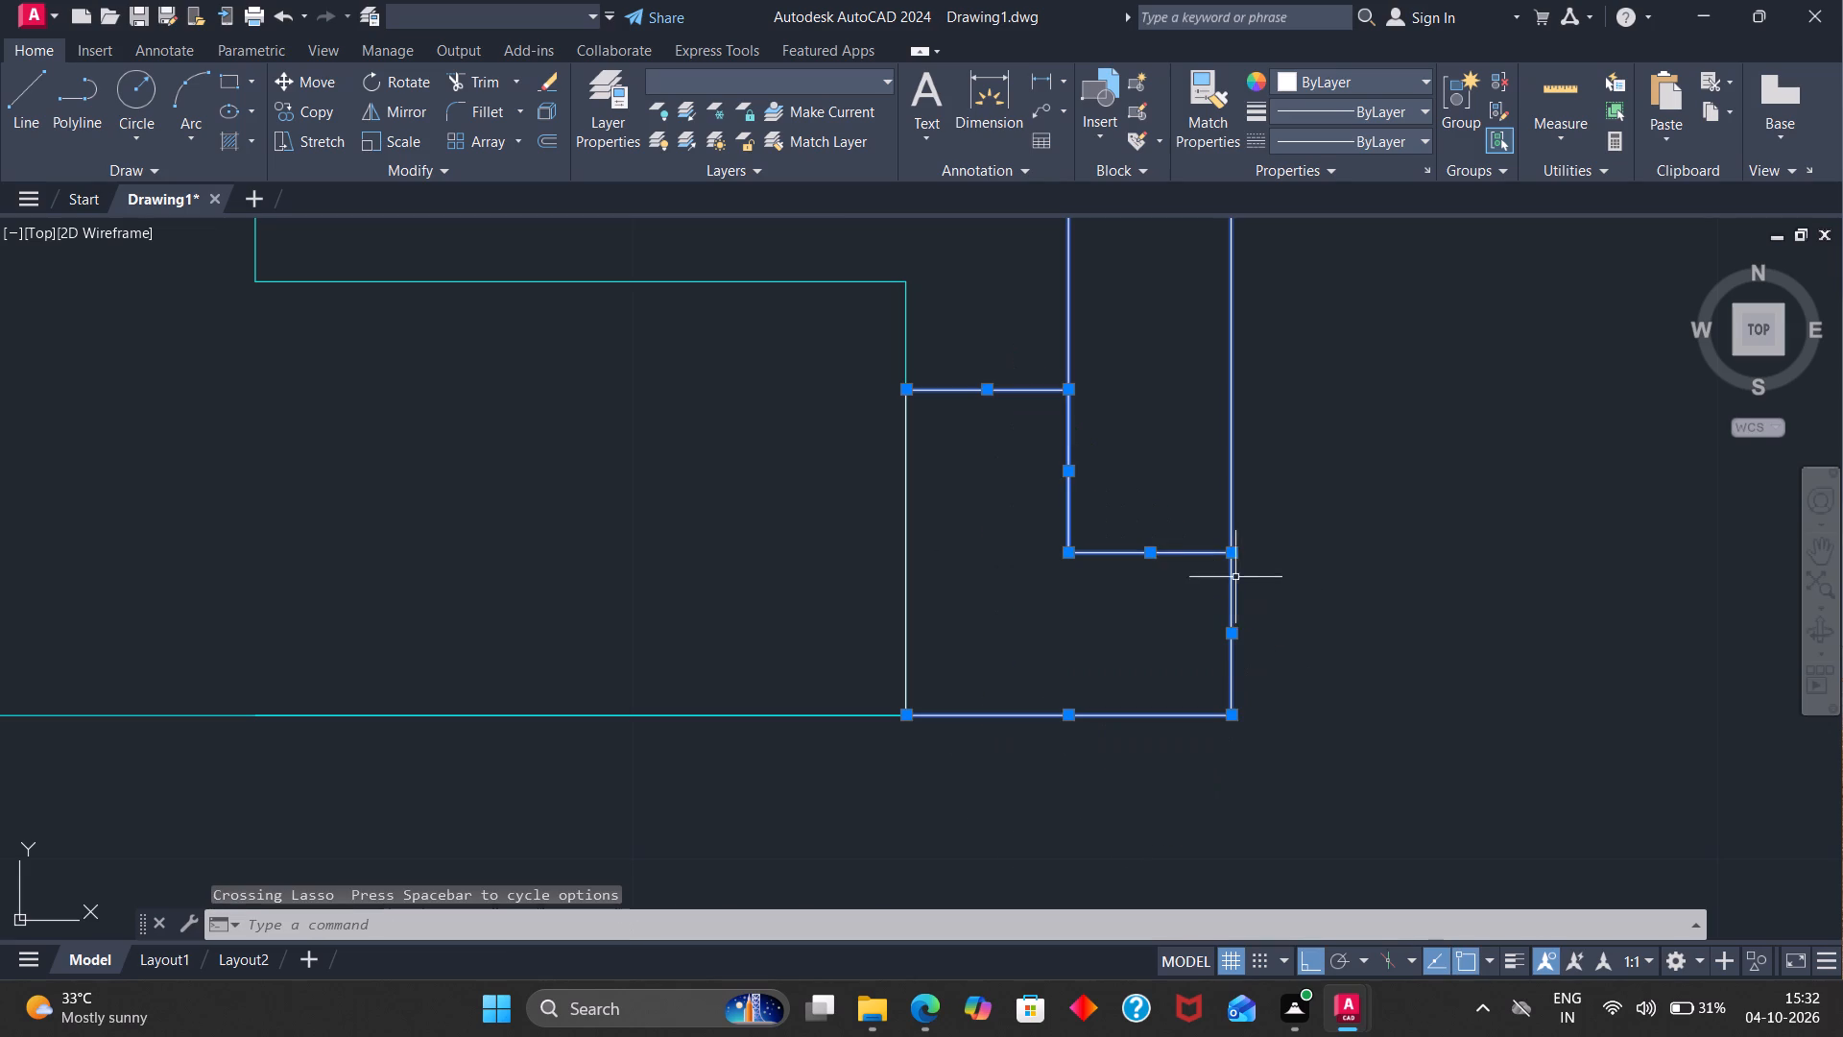
pyautogui.click(908, 561)
pyautogui.scroll(-3, 1125, 583)
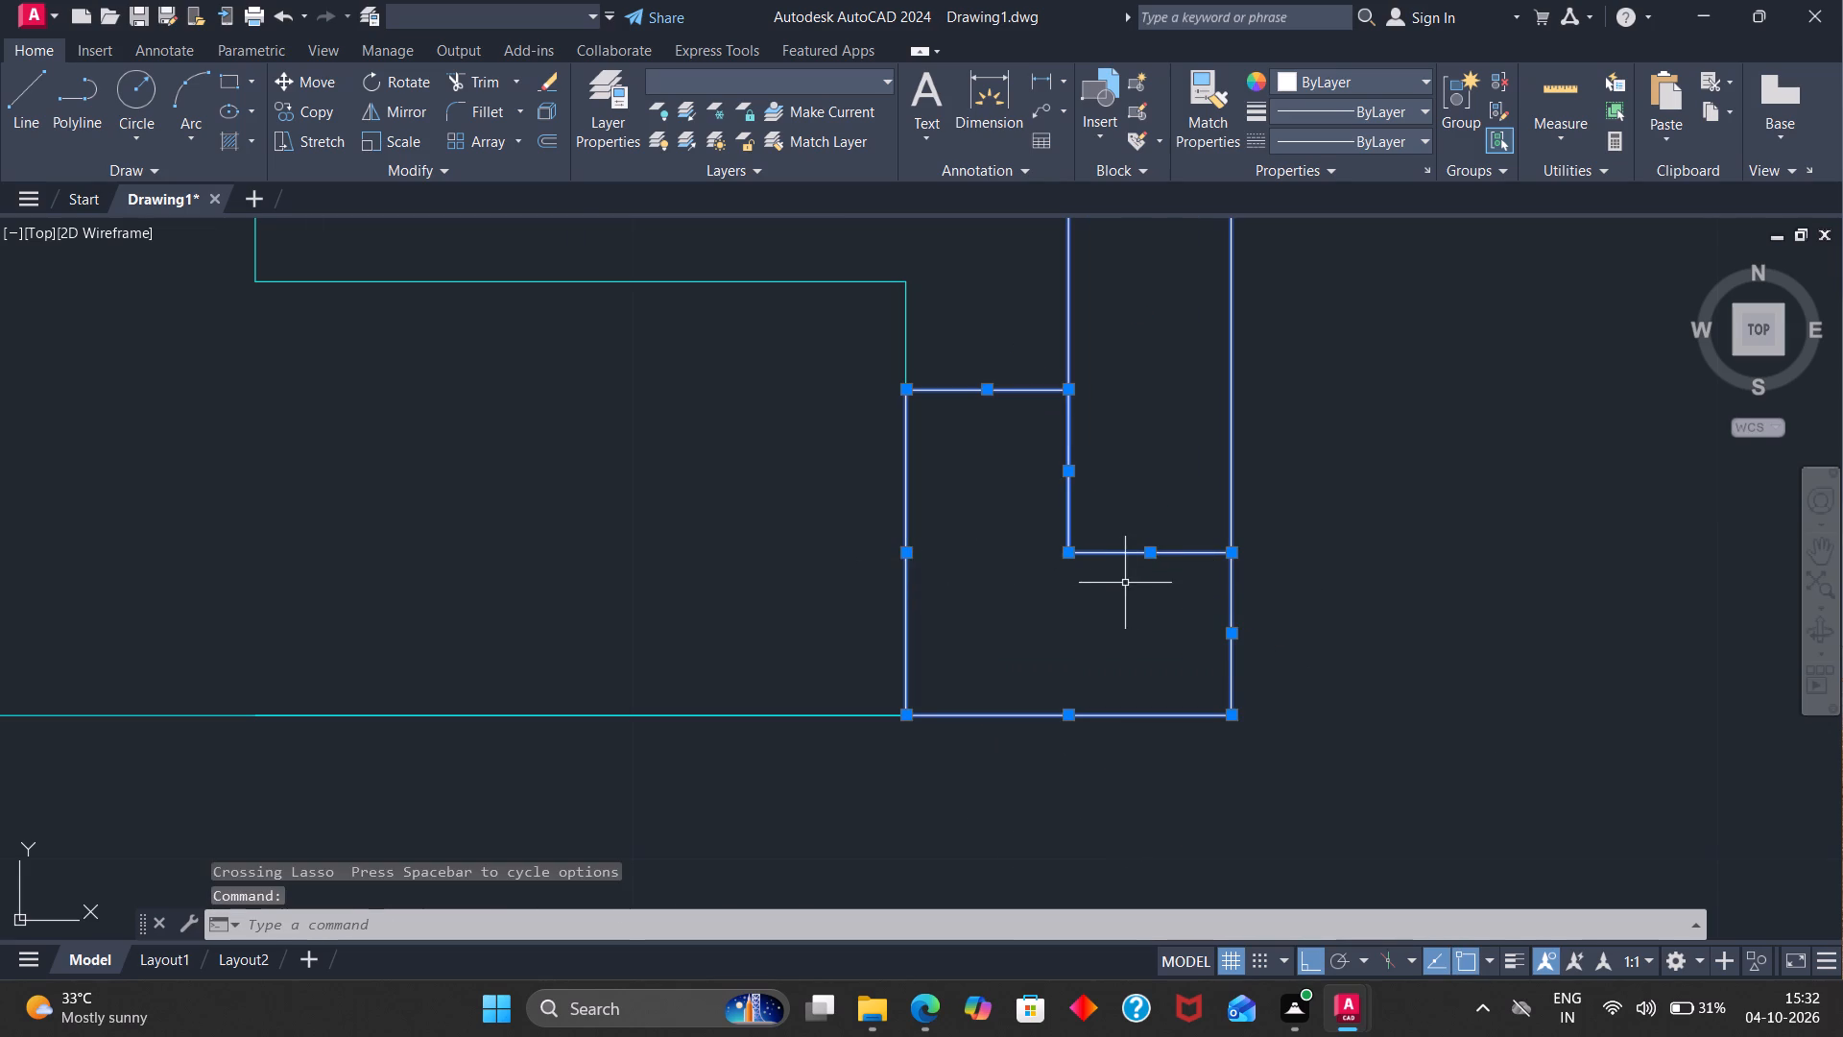
pyautogui.scroll(-2, 486, 592)
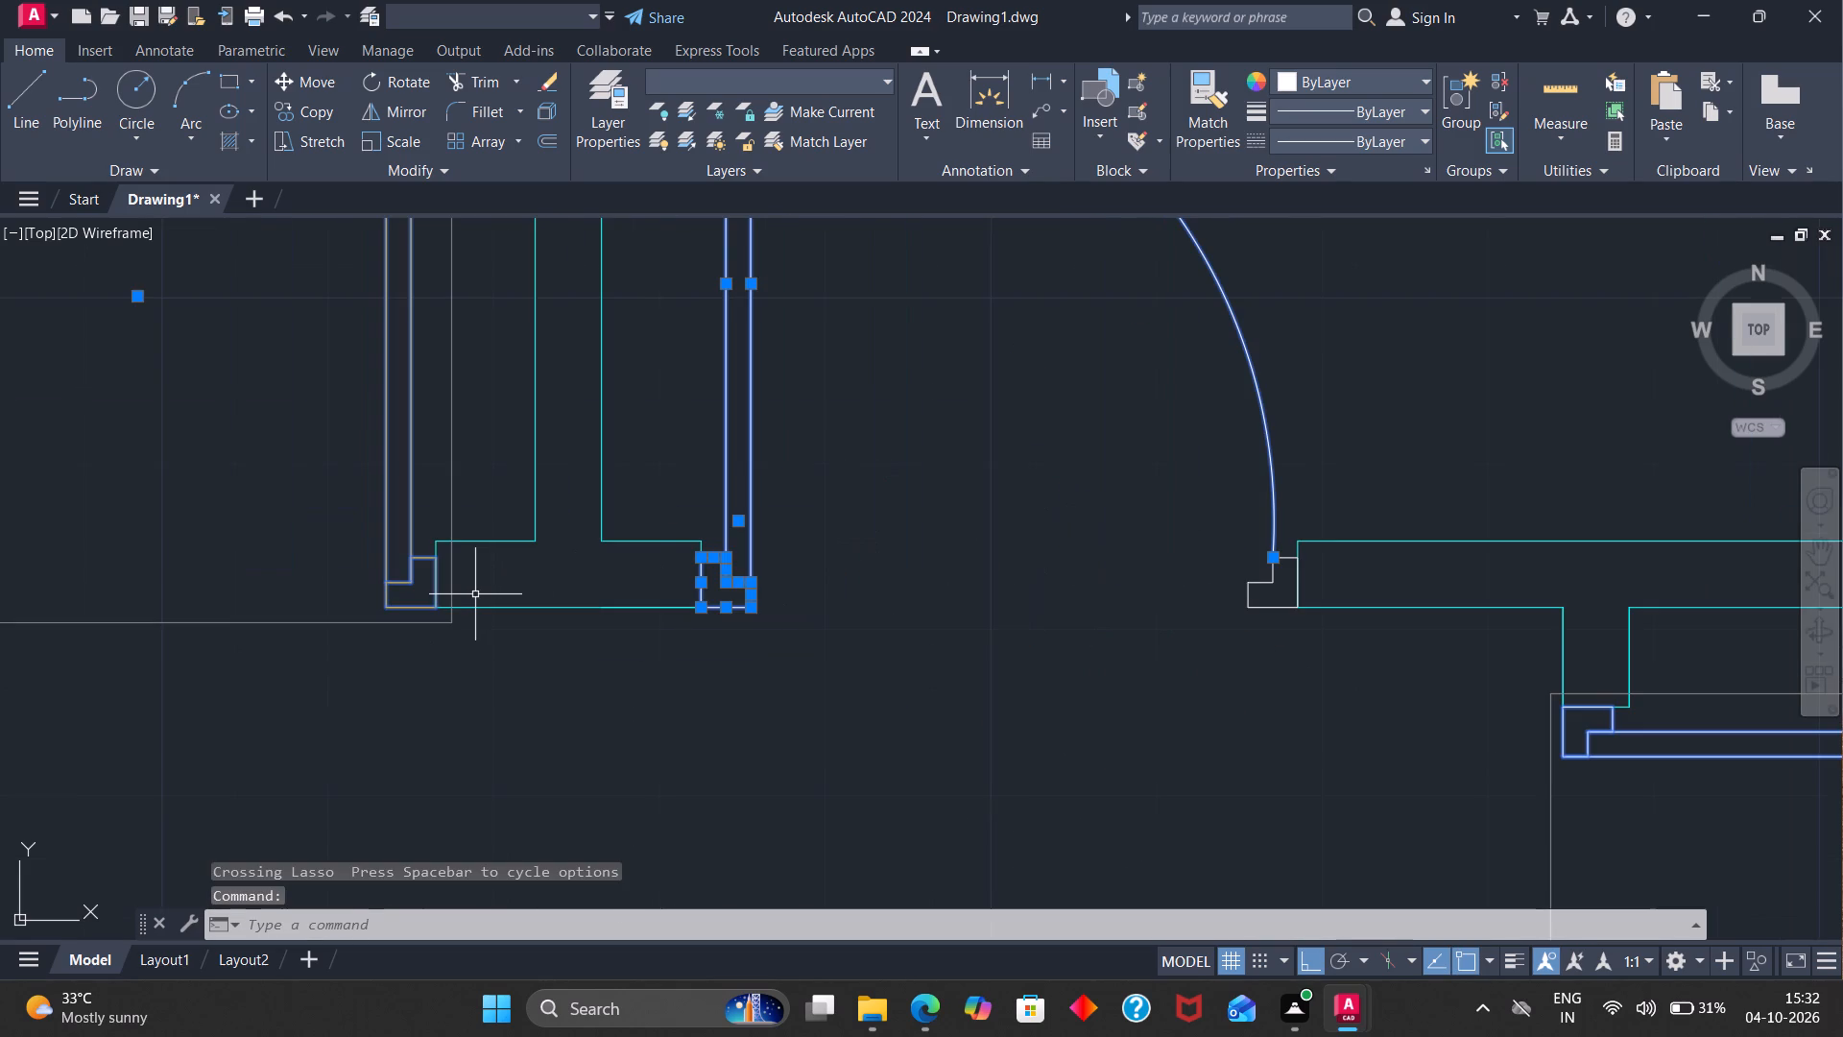
pyautogui.click(884, 81)
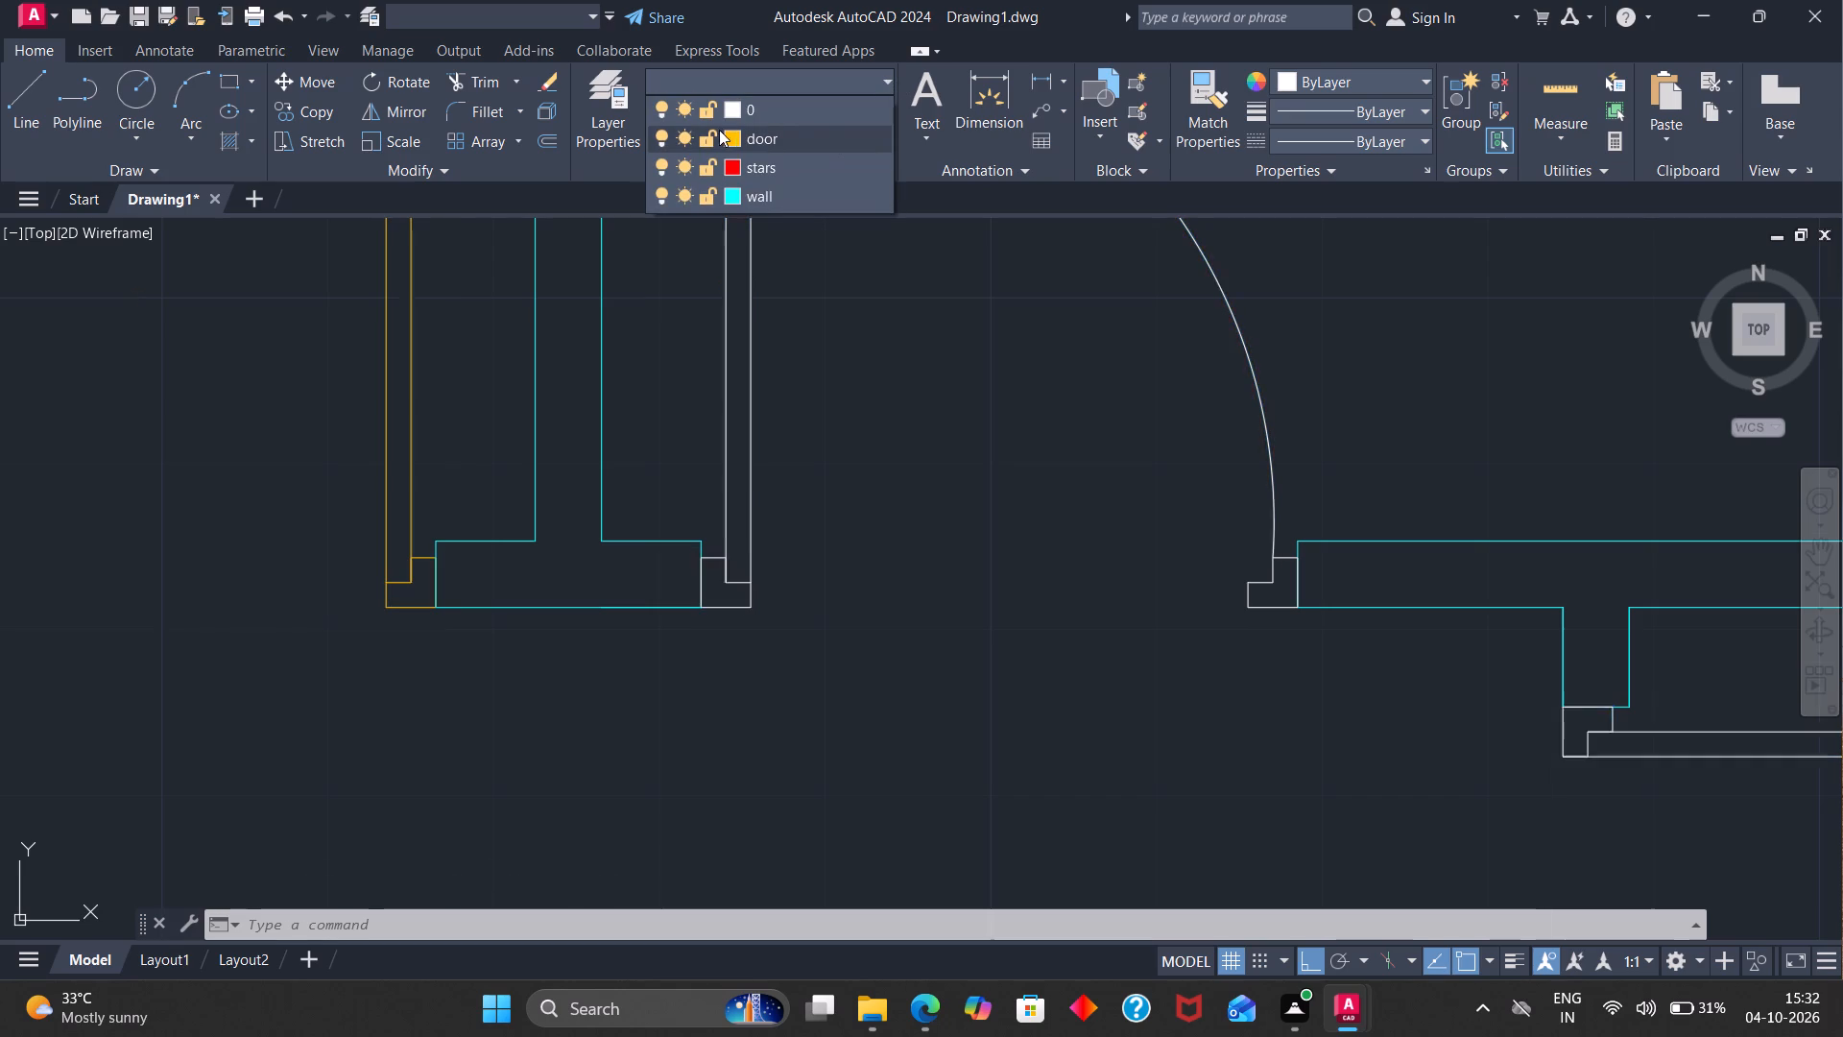
pyautogui.click(730, 135)
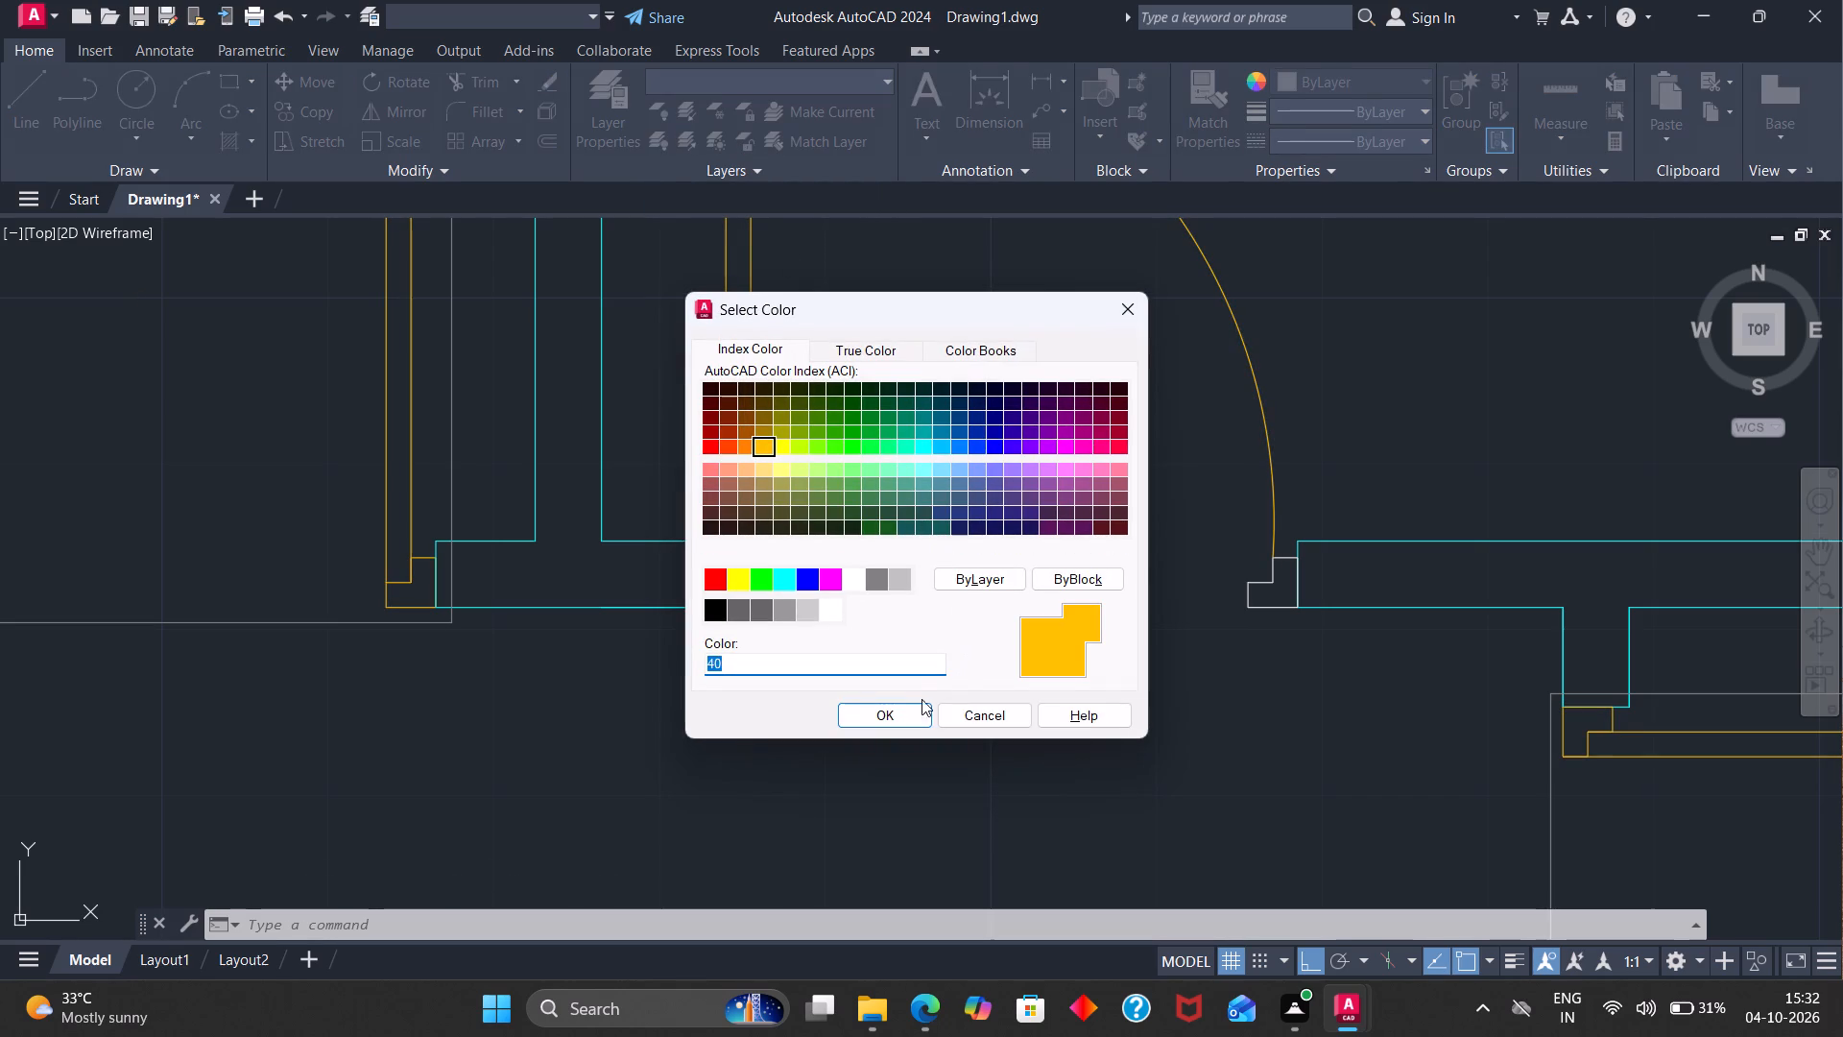
pyautogui.click(897, 716)
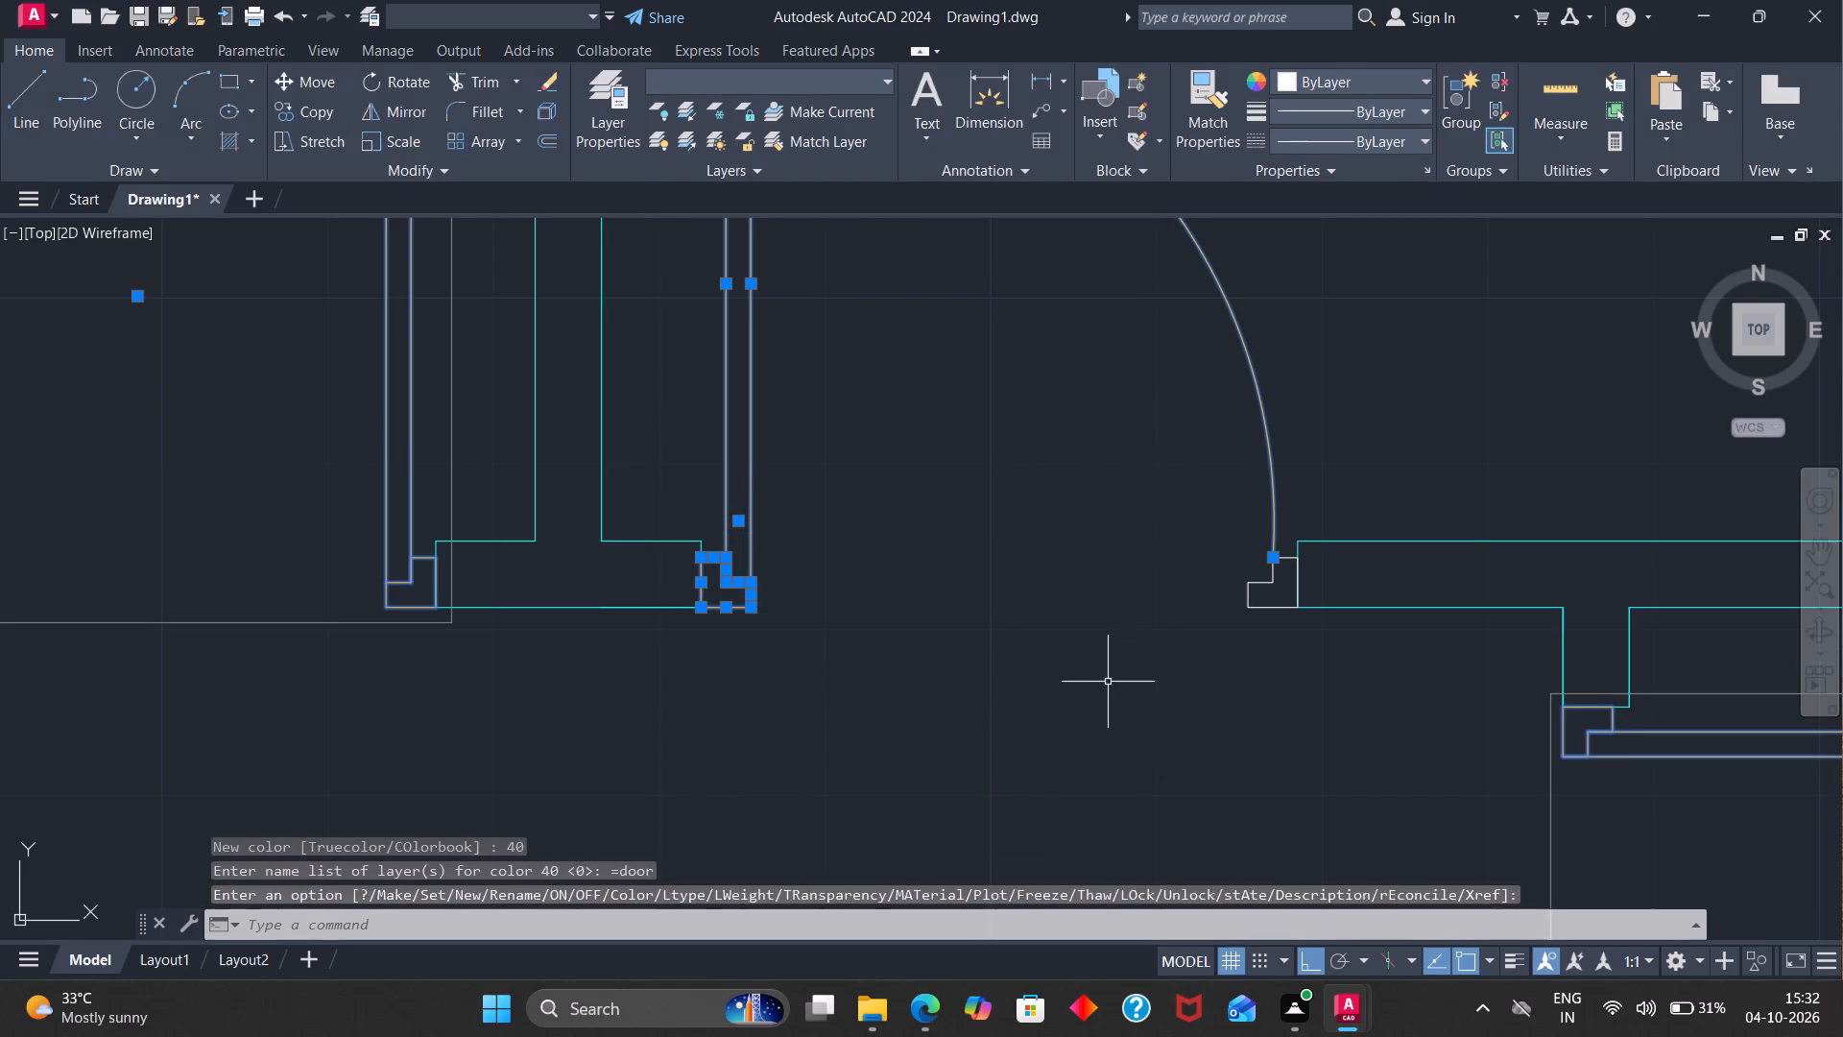
pyautogui.press('Escape')
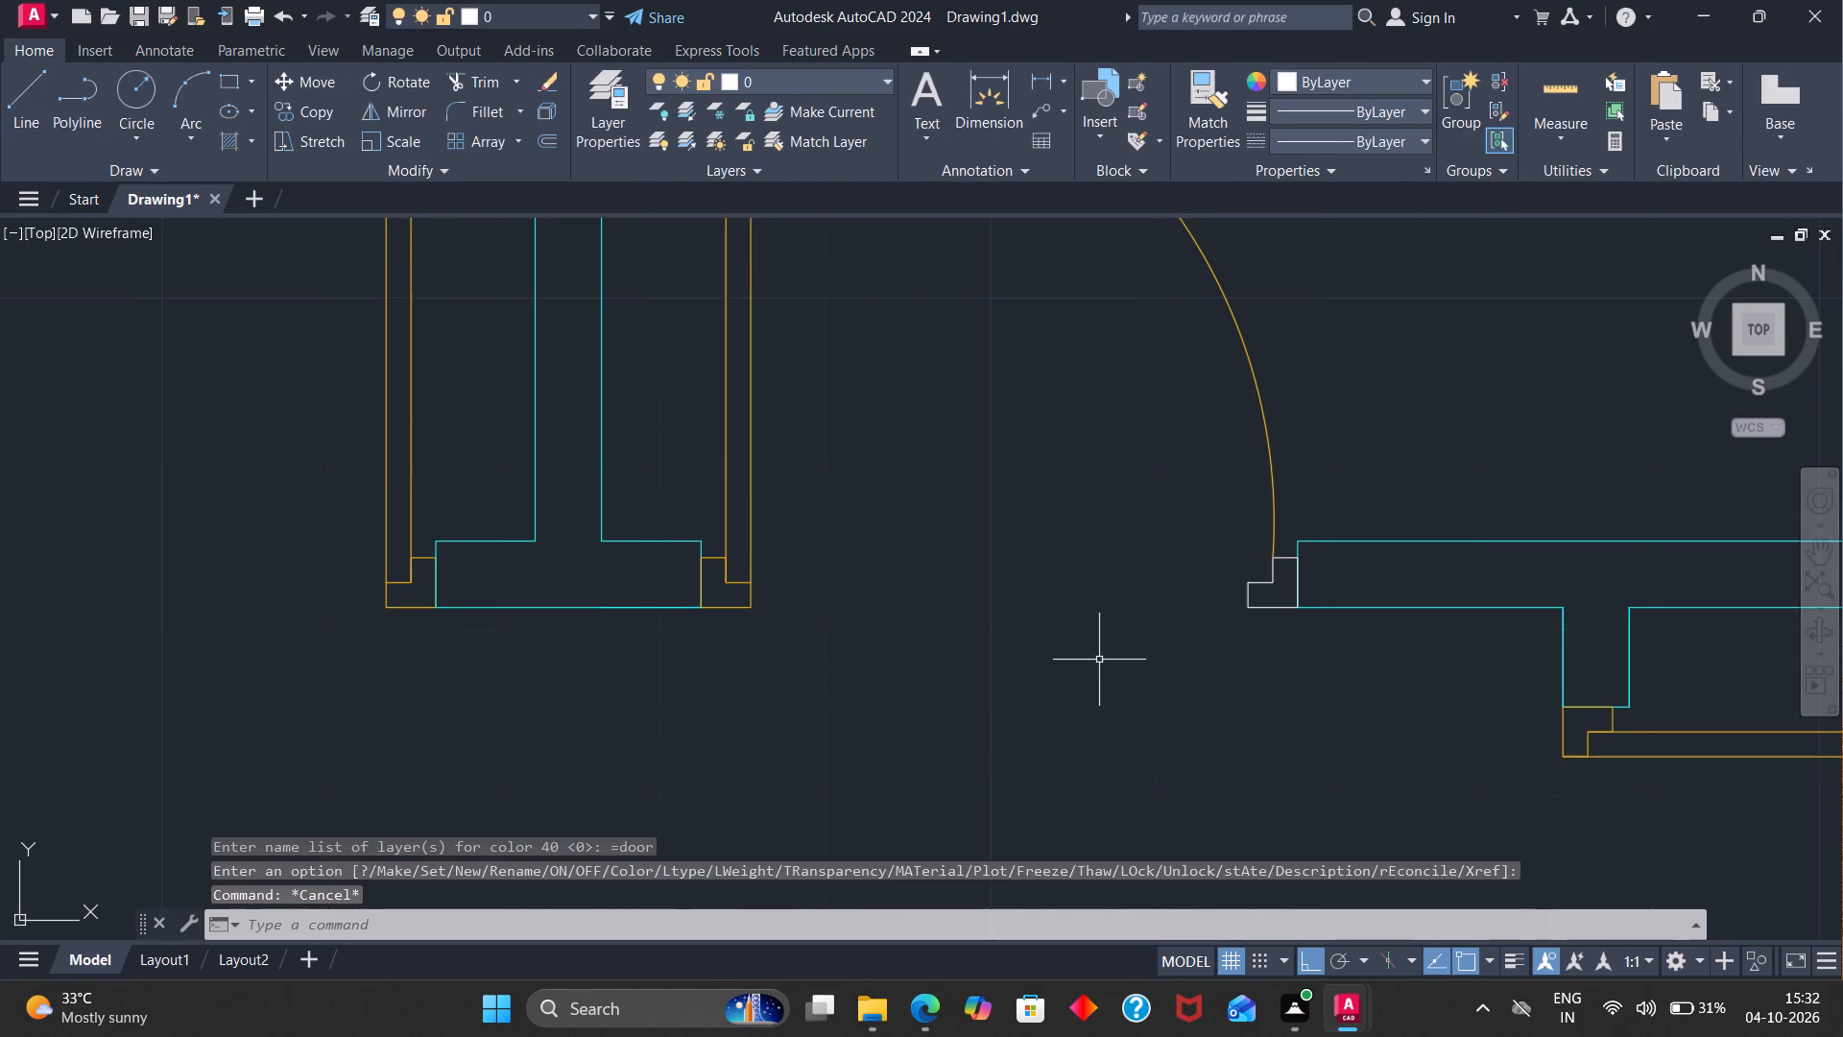
# Assign the upper-right bedroom door's wall-side hinge jamb edge and its latch-side jamb lines to the door layer.
pyautogui.scroll(2, 741, 597)
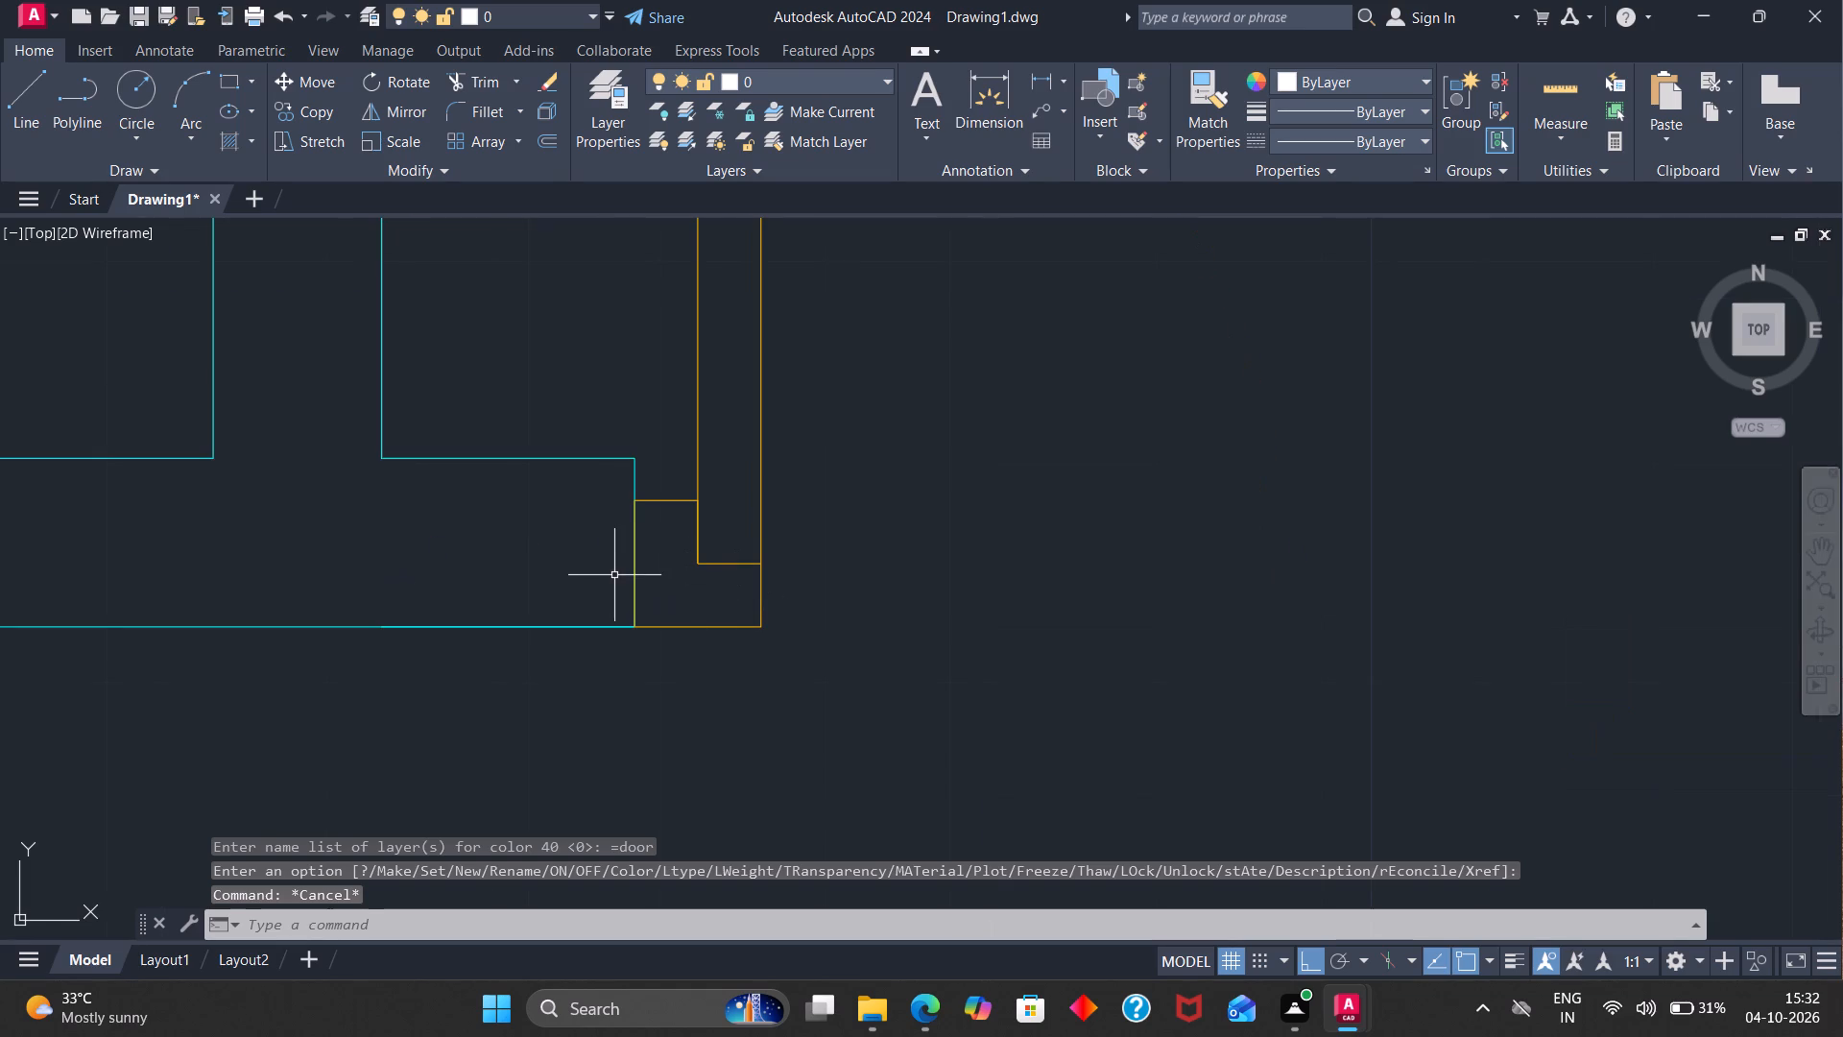
pyautogui.click(632, 568)
pyautogui.scroll(-3, 840, 617)
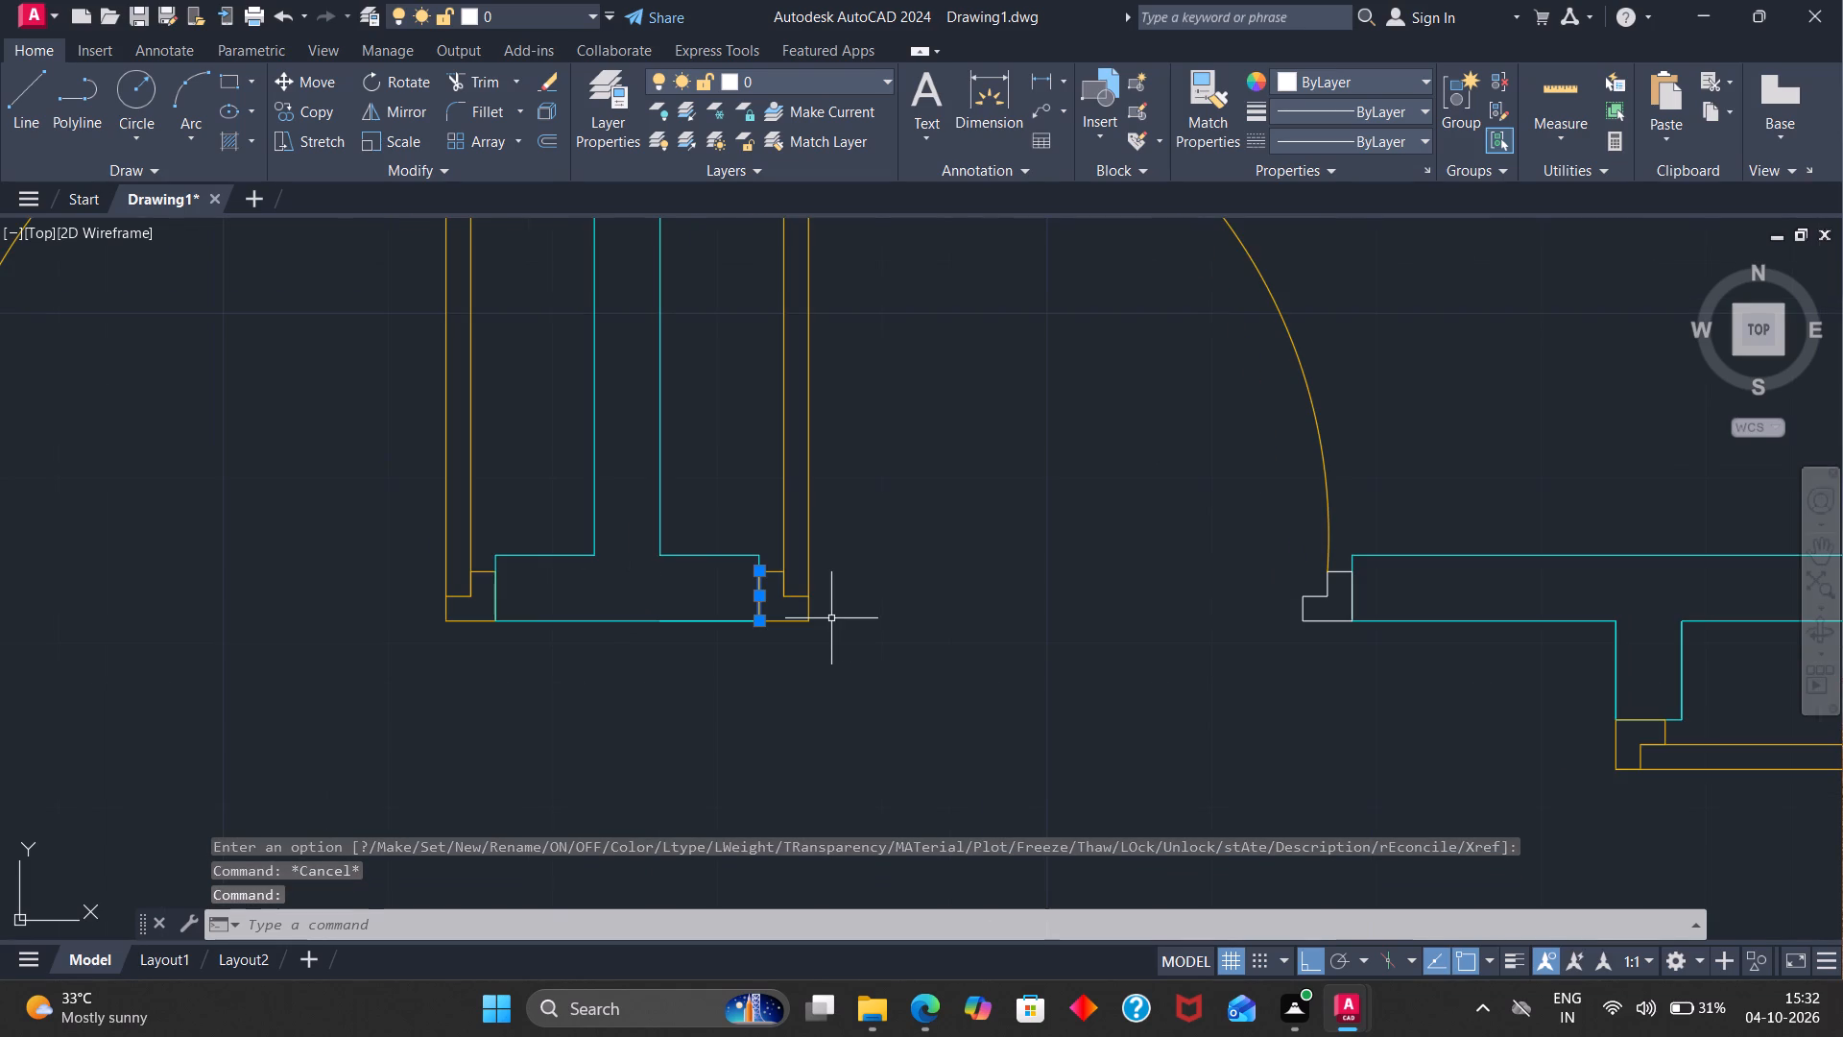
pyautogui.click(1354, 605)
pyautogui.moveTo(1333, 544); pyautogui.dragTo(1299, 677)
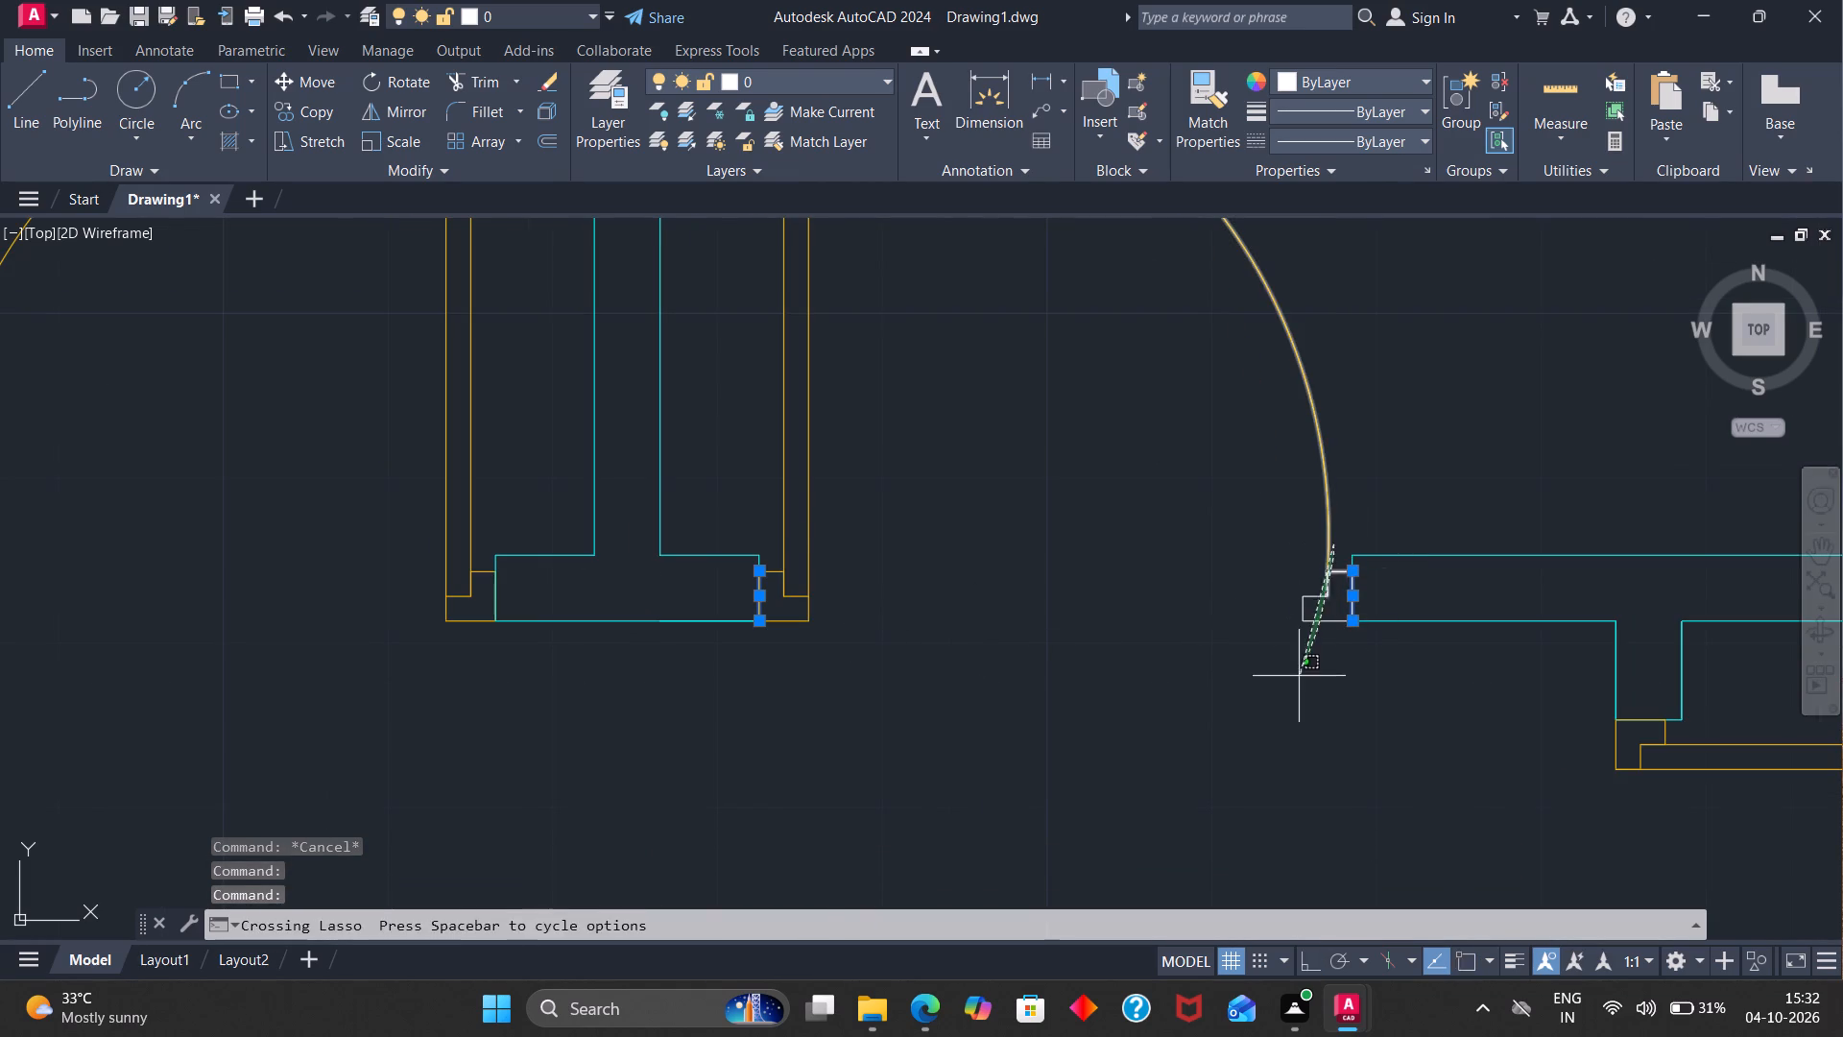
pyautogui.click(888, 83)
pyautogui.click(757, 141)
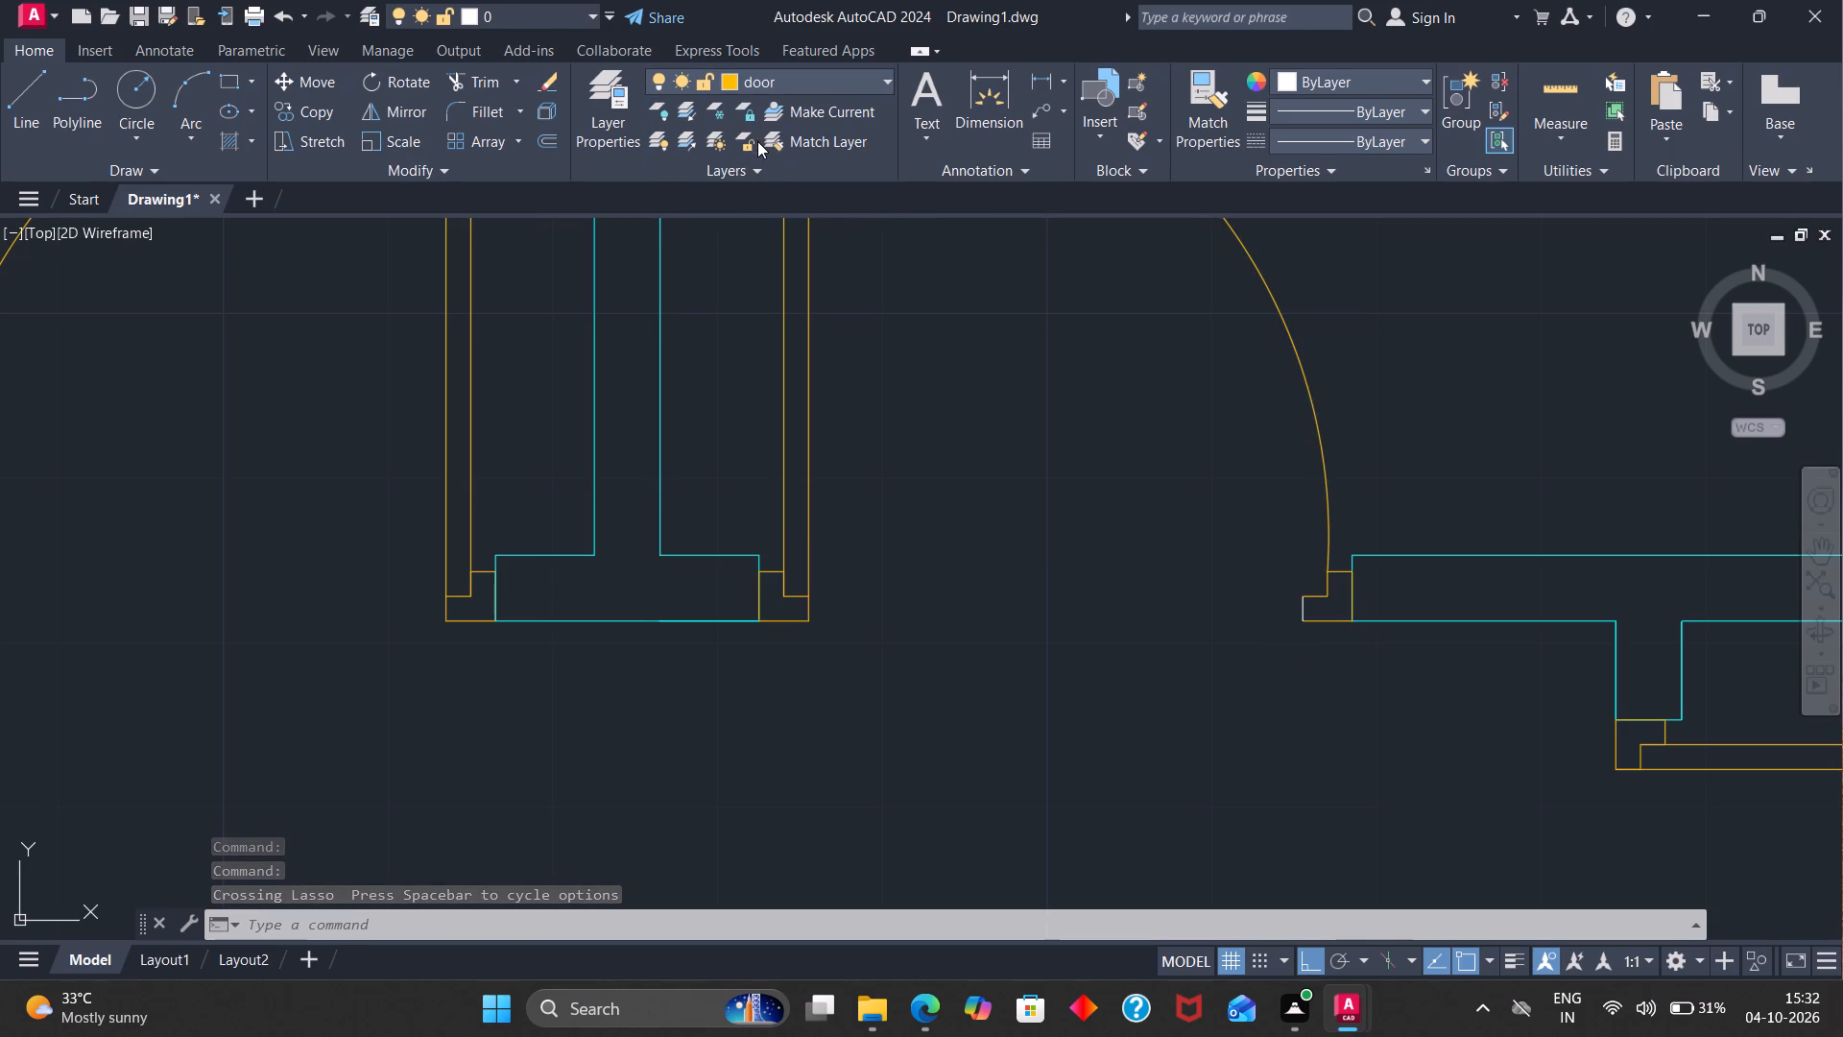
# Assign the remaining short edge of the upper-right bedroom door's latch-side jamb to the door layer.
pyautogui.scroll(3, 1289, 681)
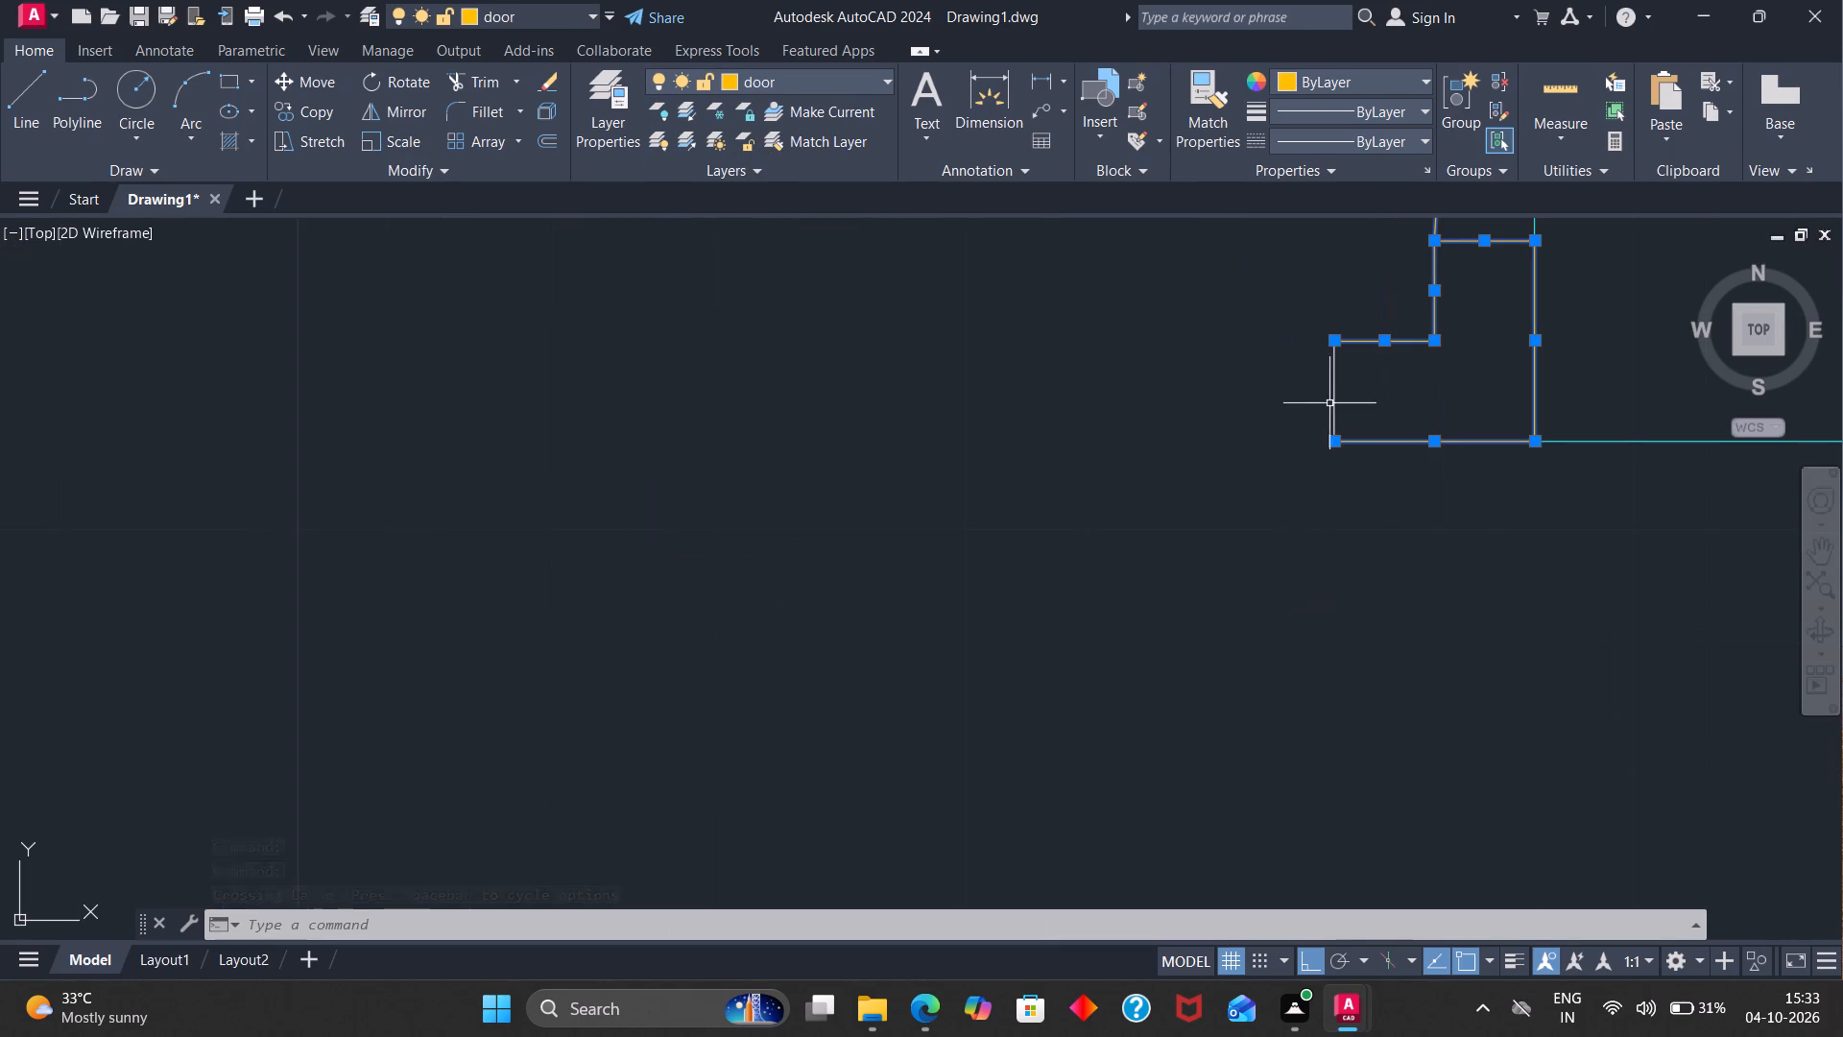
pyautogui.click(1334, 399)
pyautogui.scroll(-3, 1051, 484)
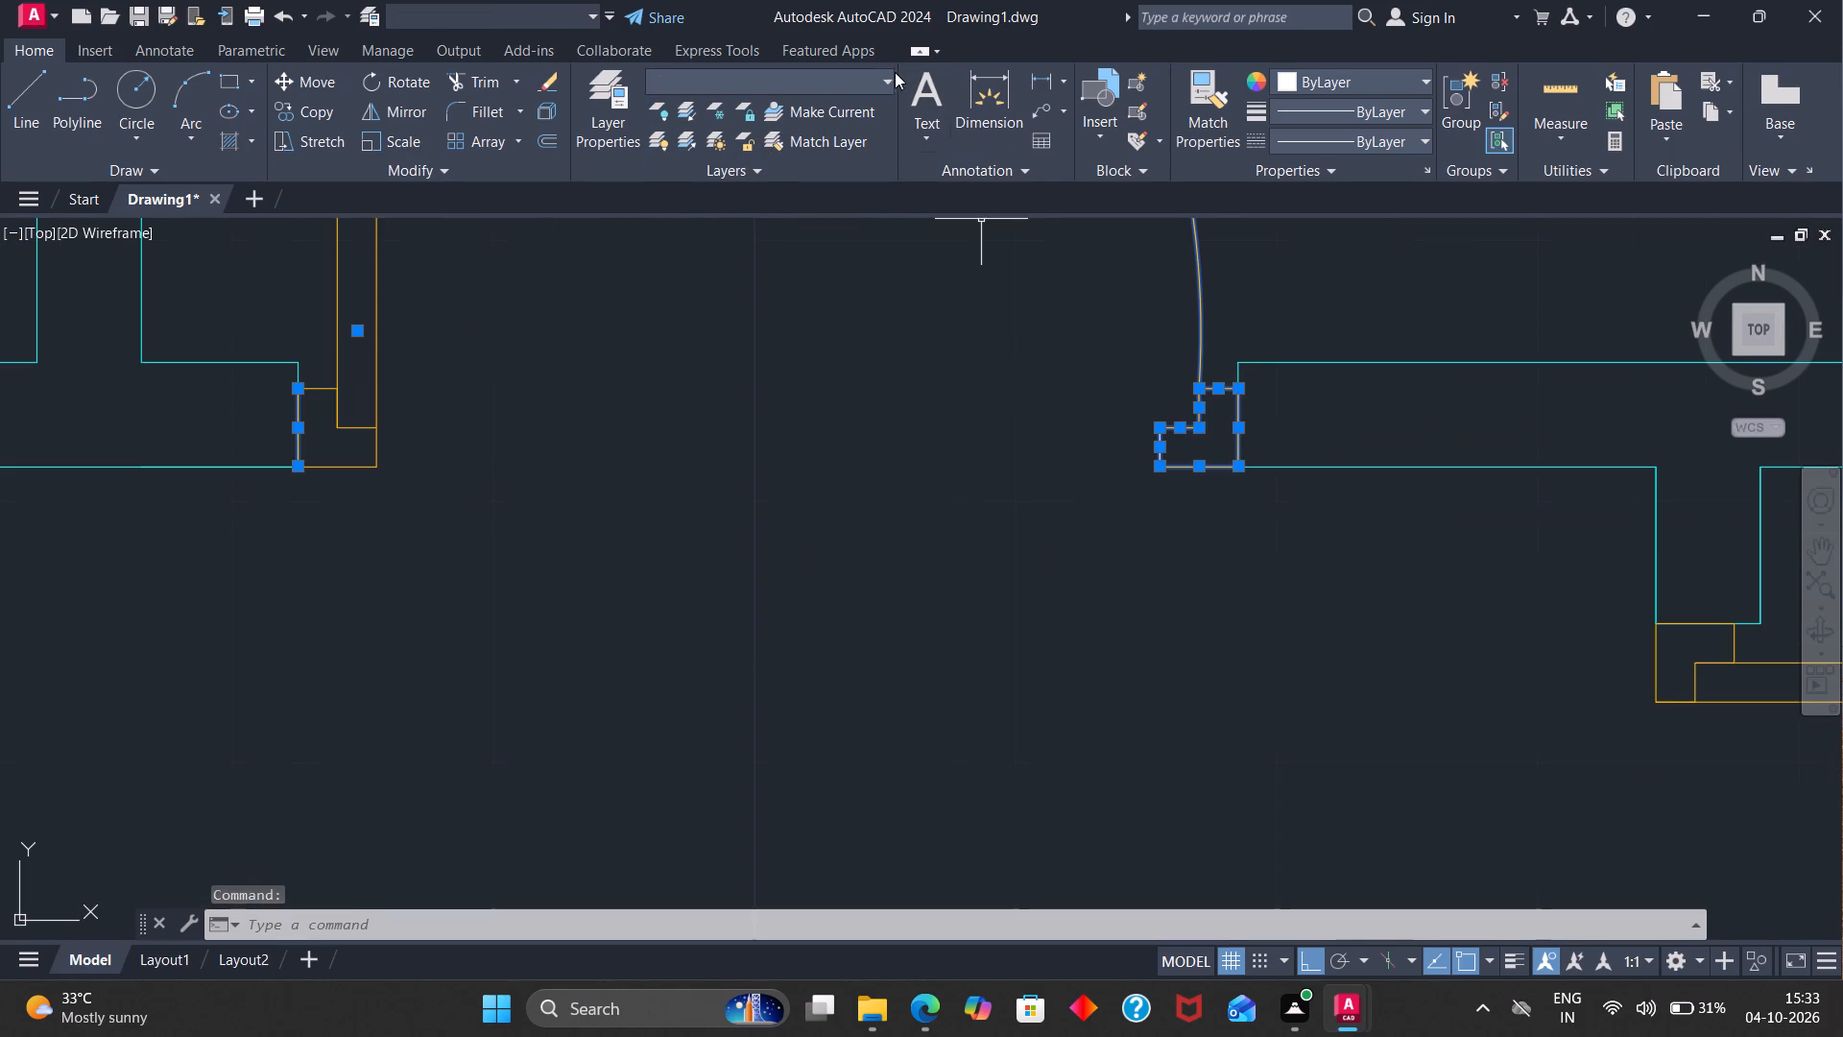
pyautogui.click(887, 74)
pyautogui.click(729, 135)
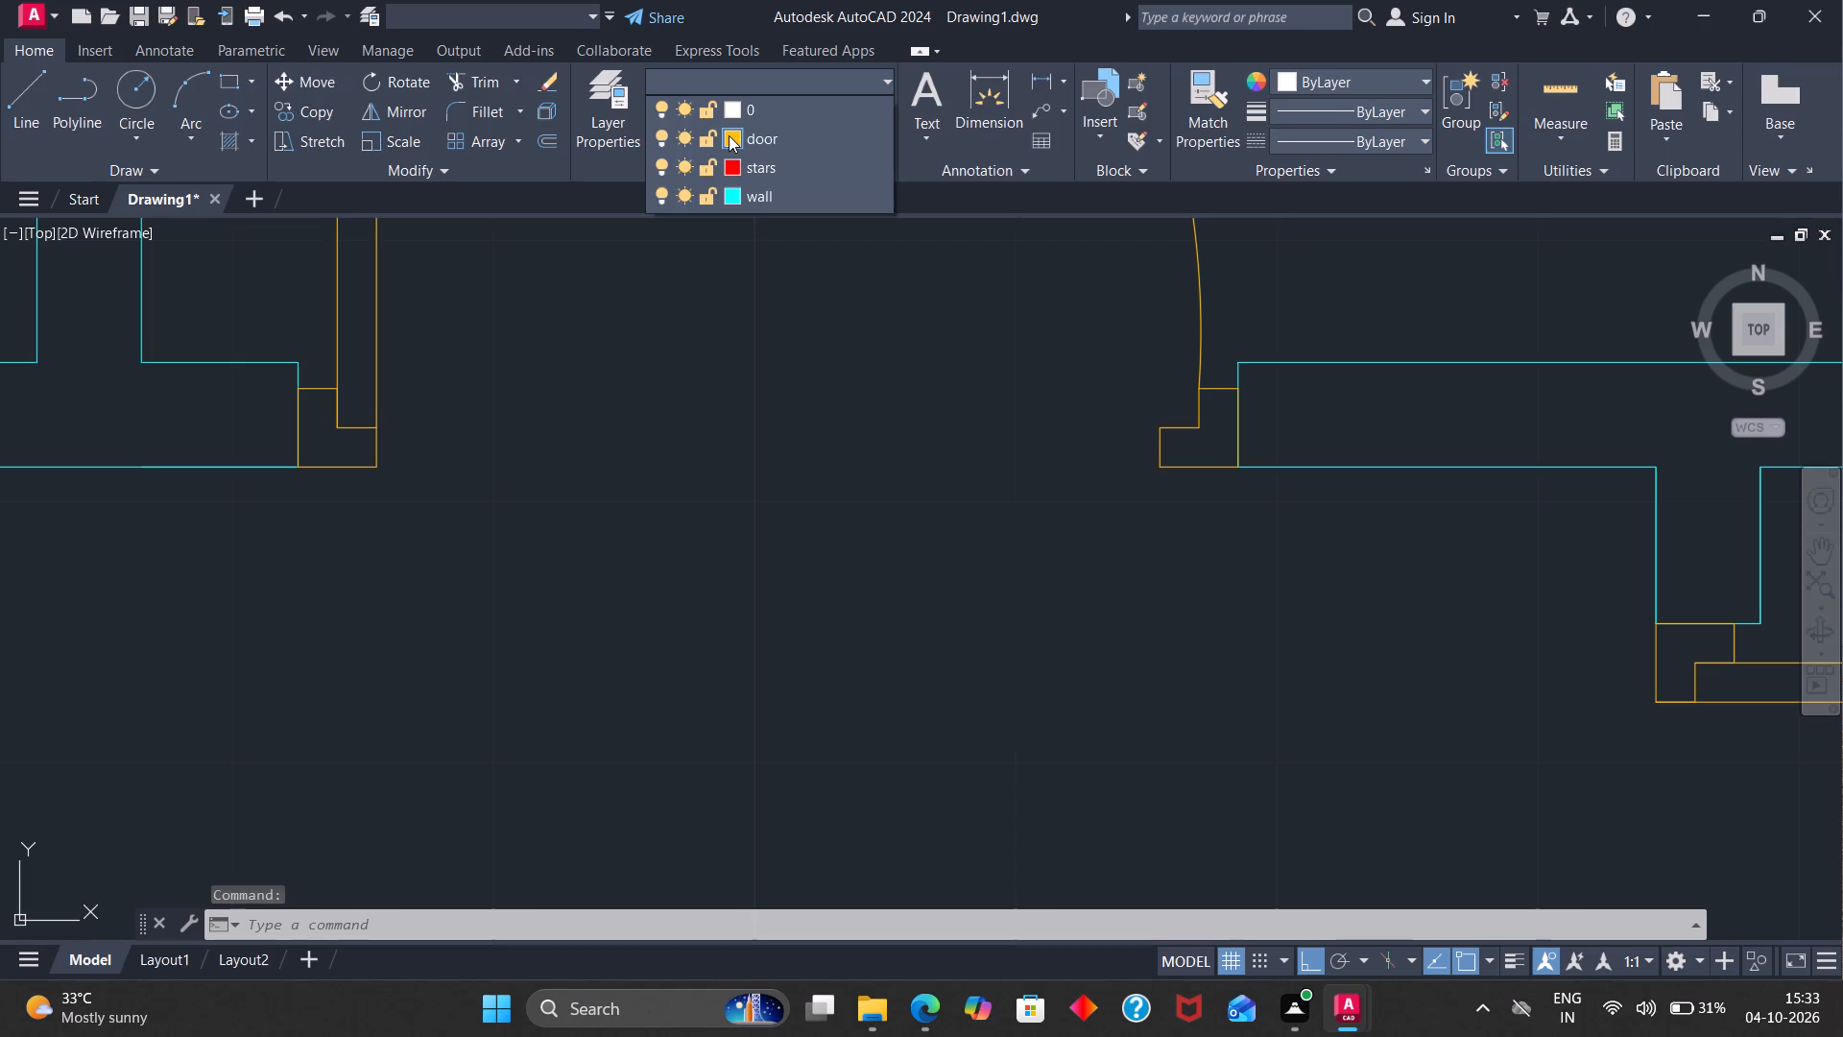
pyautogui.press('Escape')
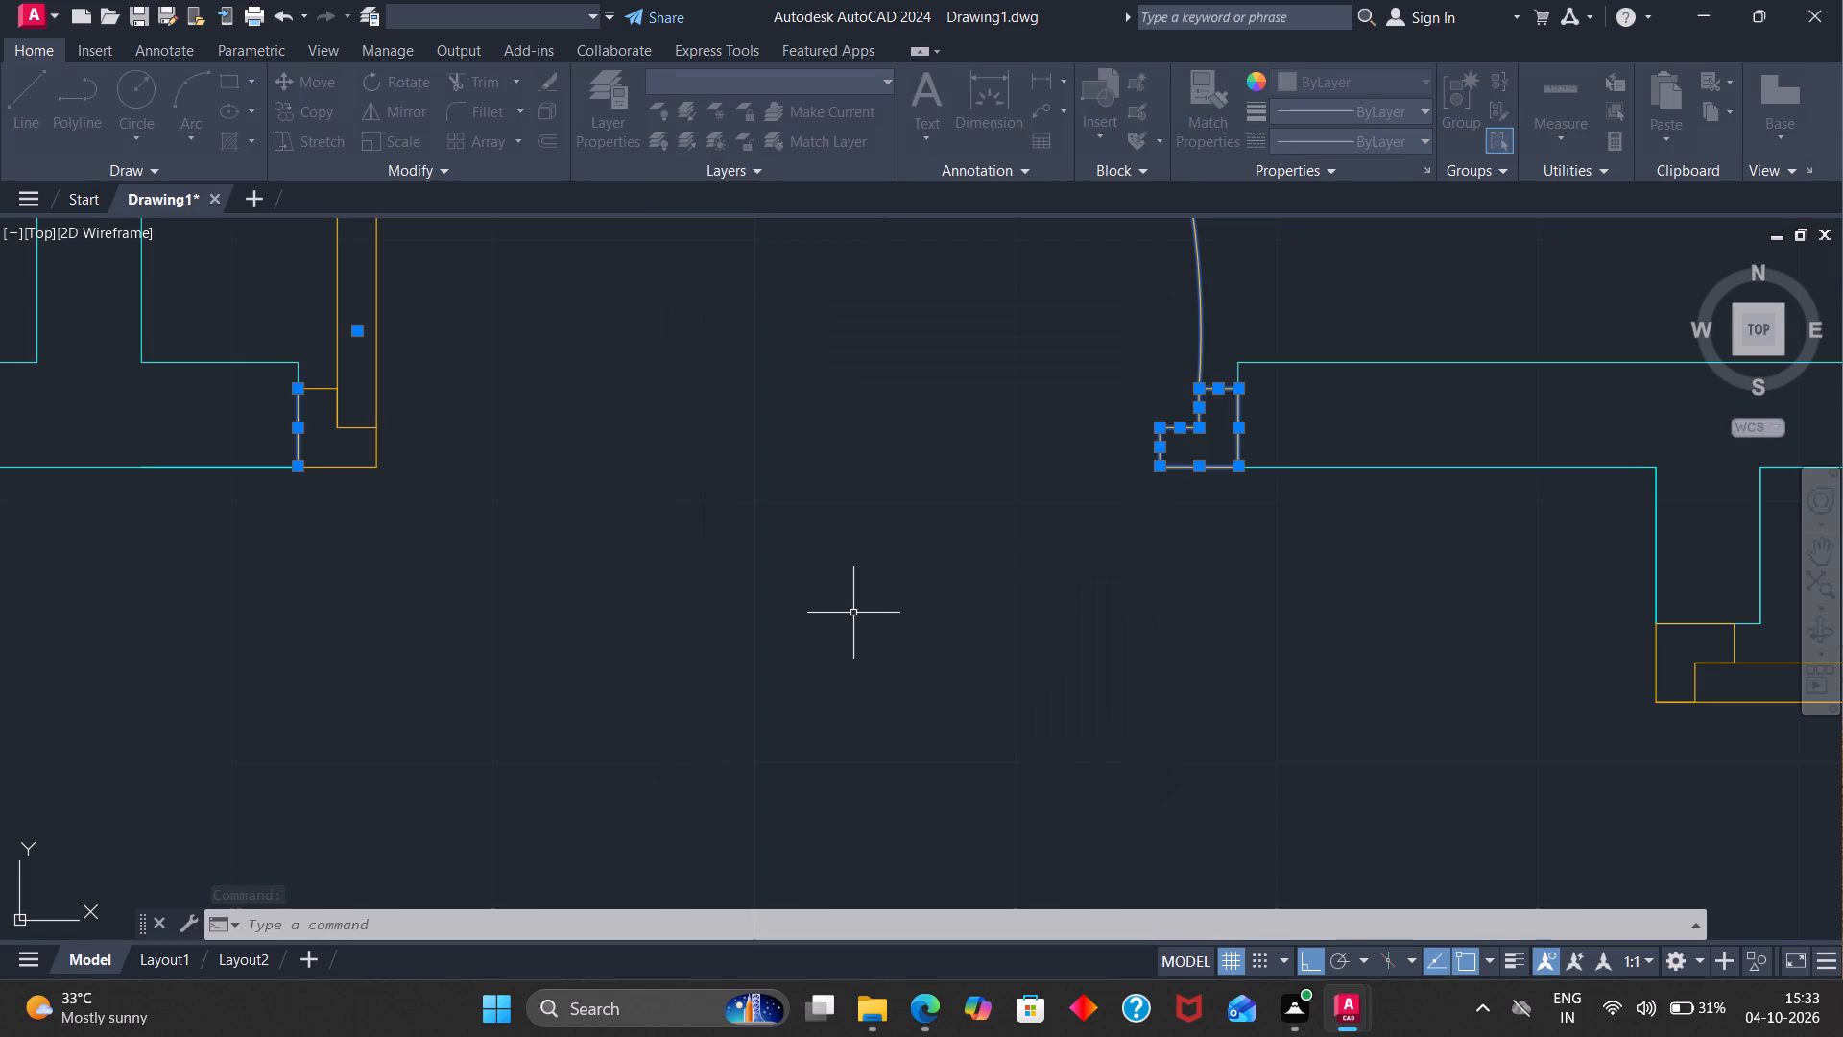
pyautogui.press('Escape')
# Add a multiline text label reading BED ROOM in a box about 3' wide below the bed in the upper-left bedroom.
pyautogui.scroll(-6, 853, 613)
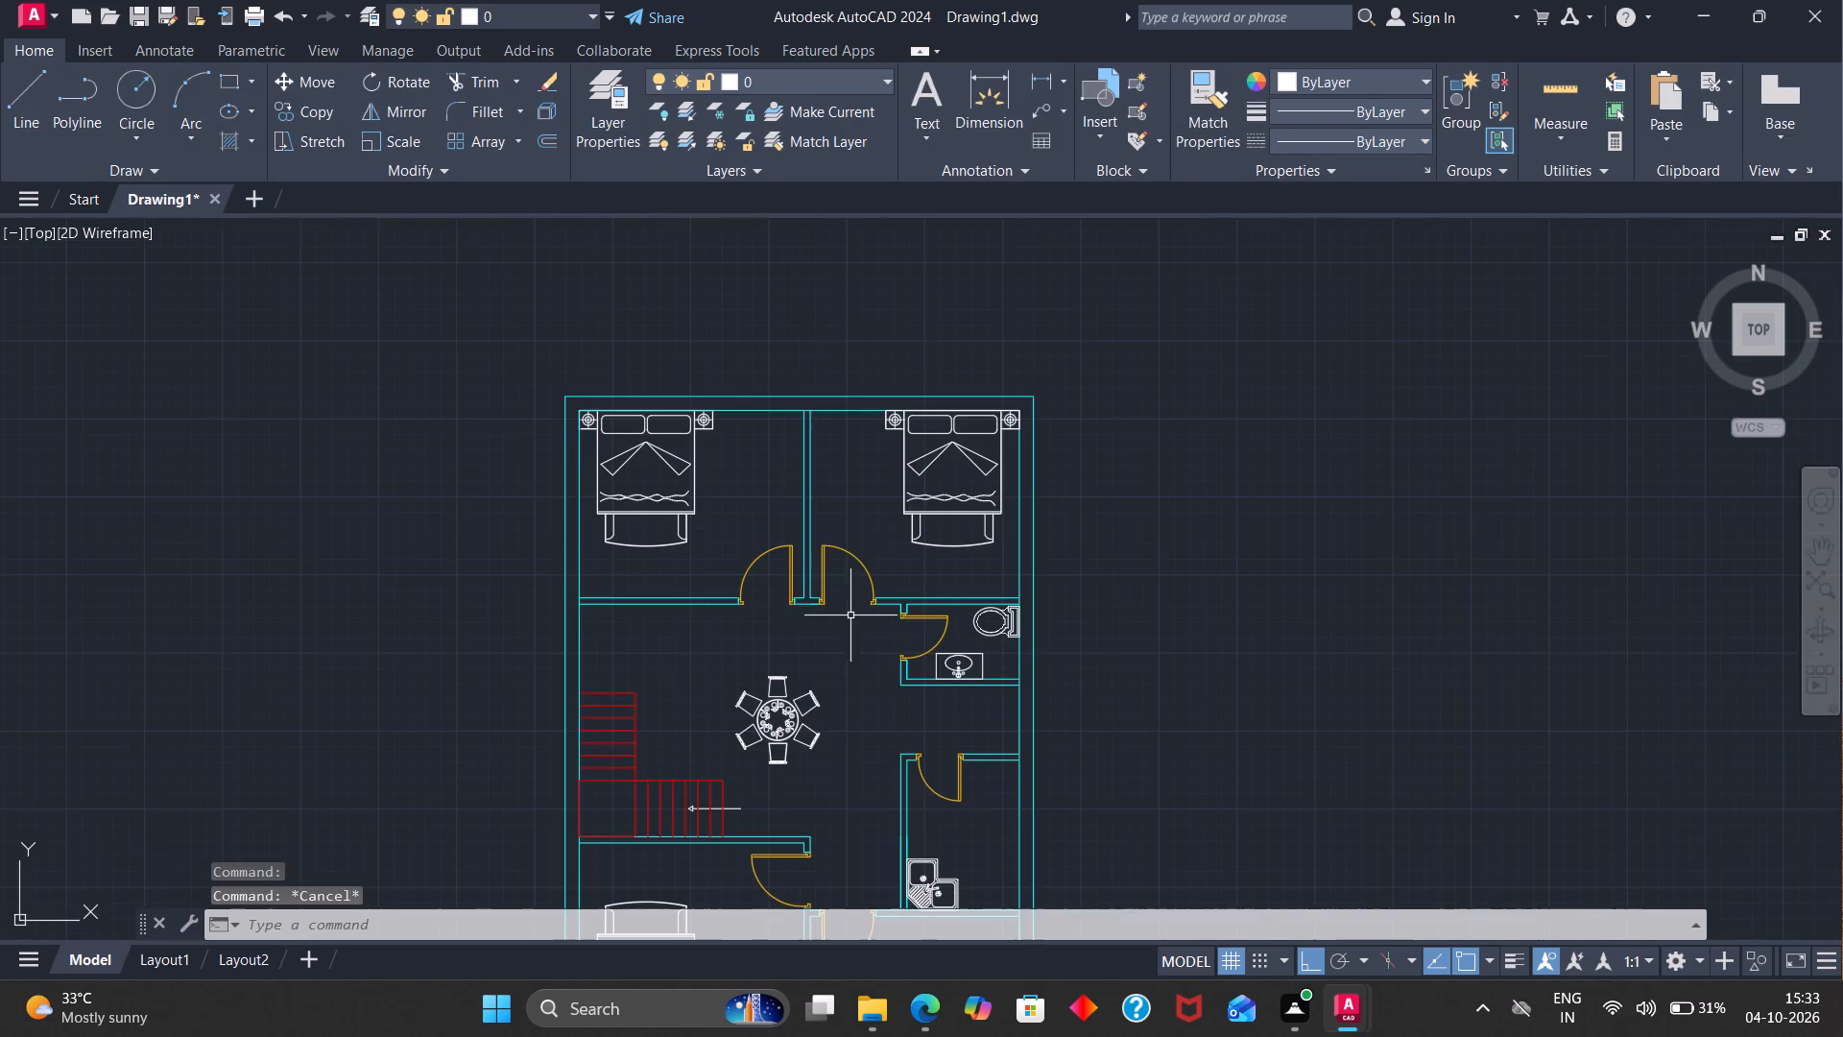
pyautogui.scroll(-2, 844, 783)
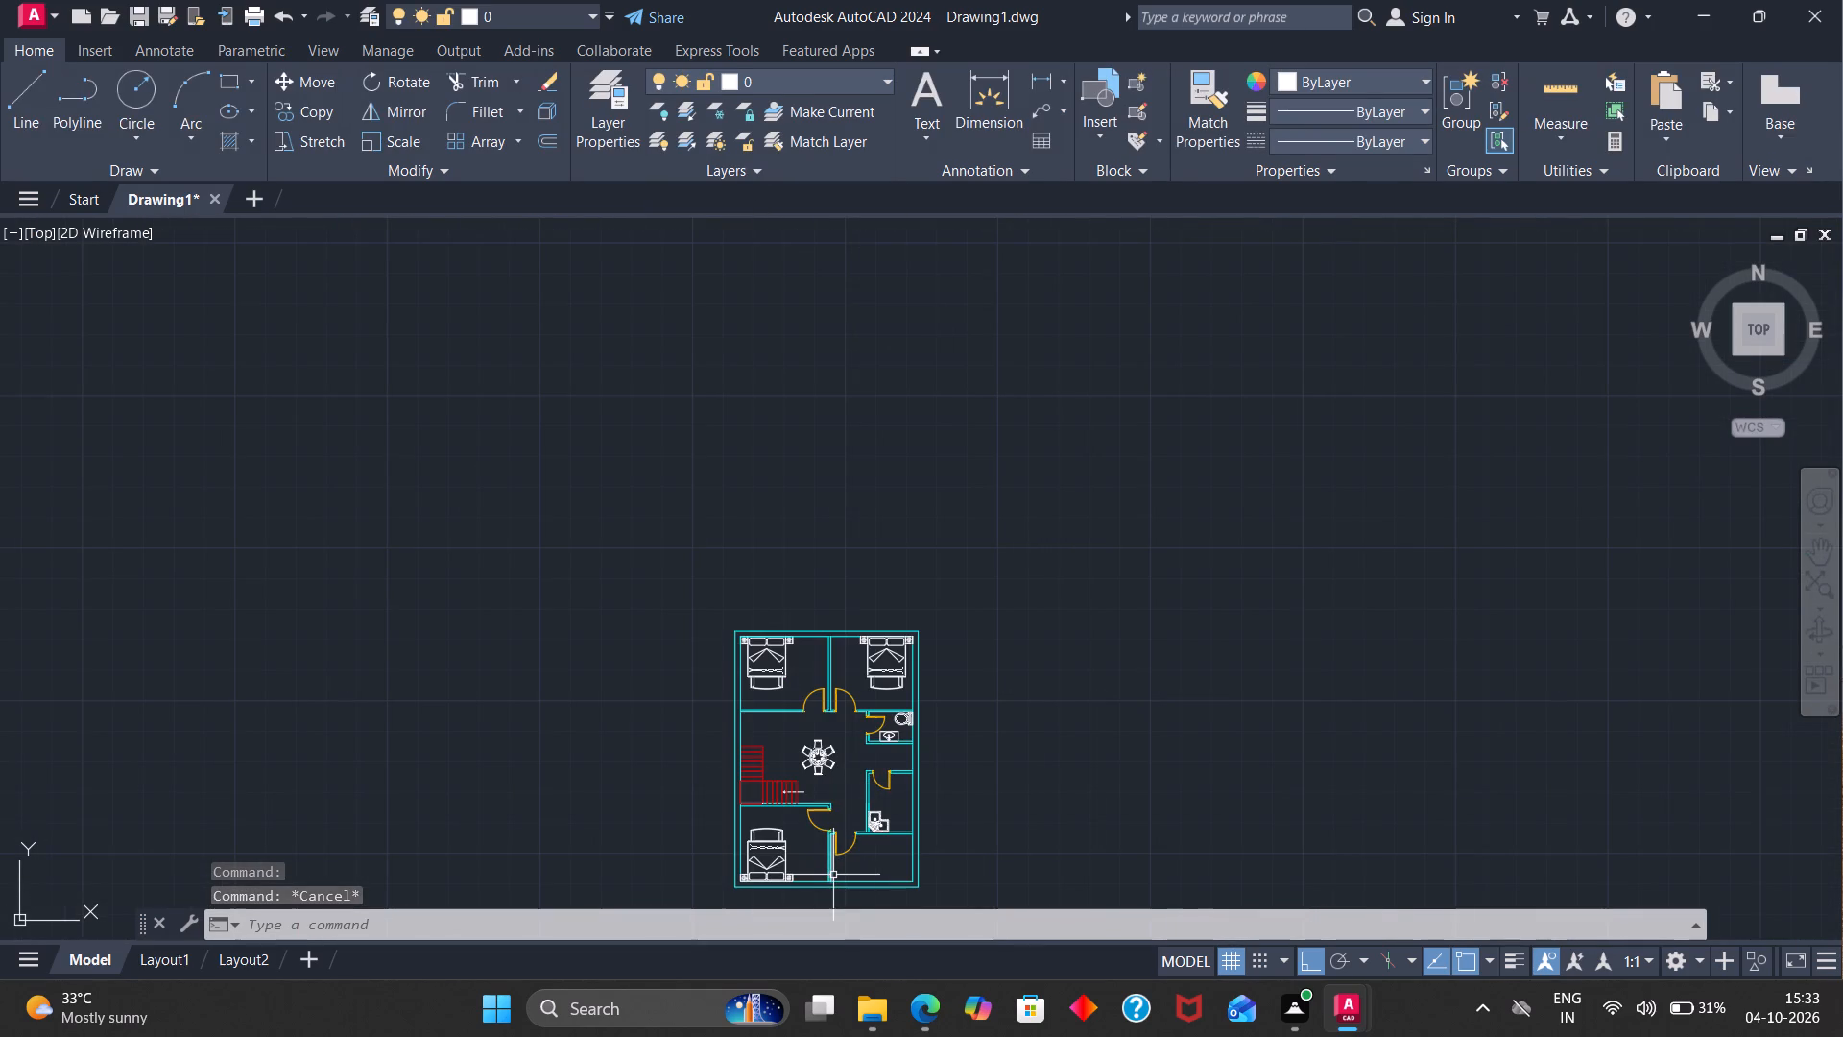
pyautogui.scroll(2, 833, 875)
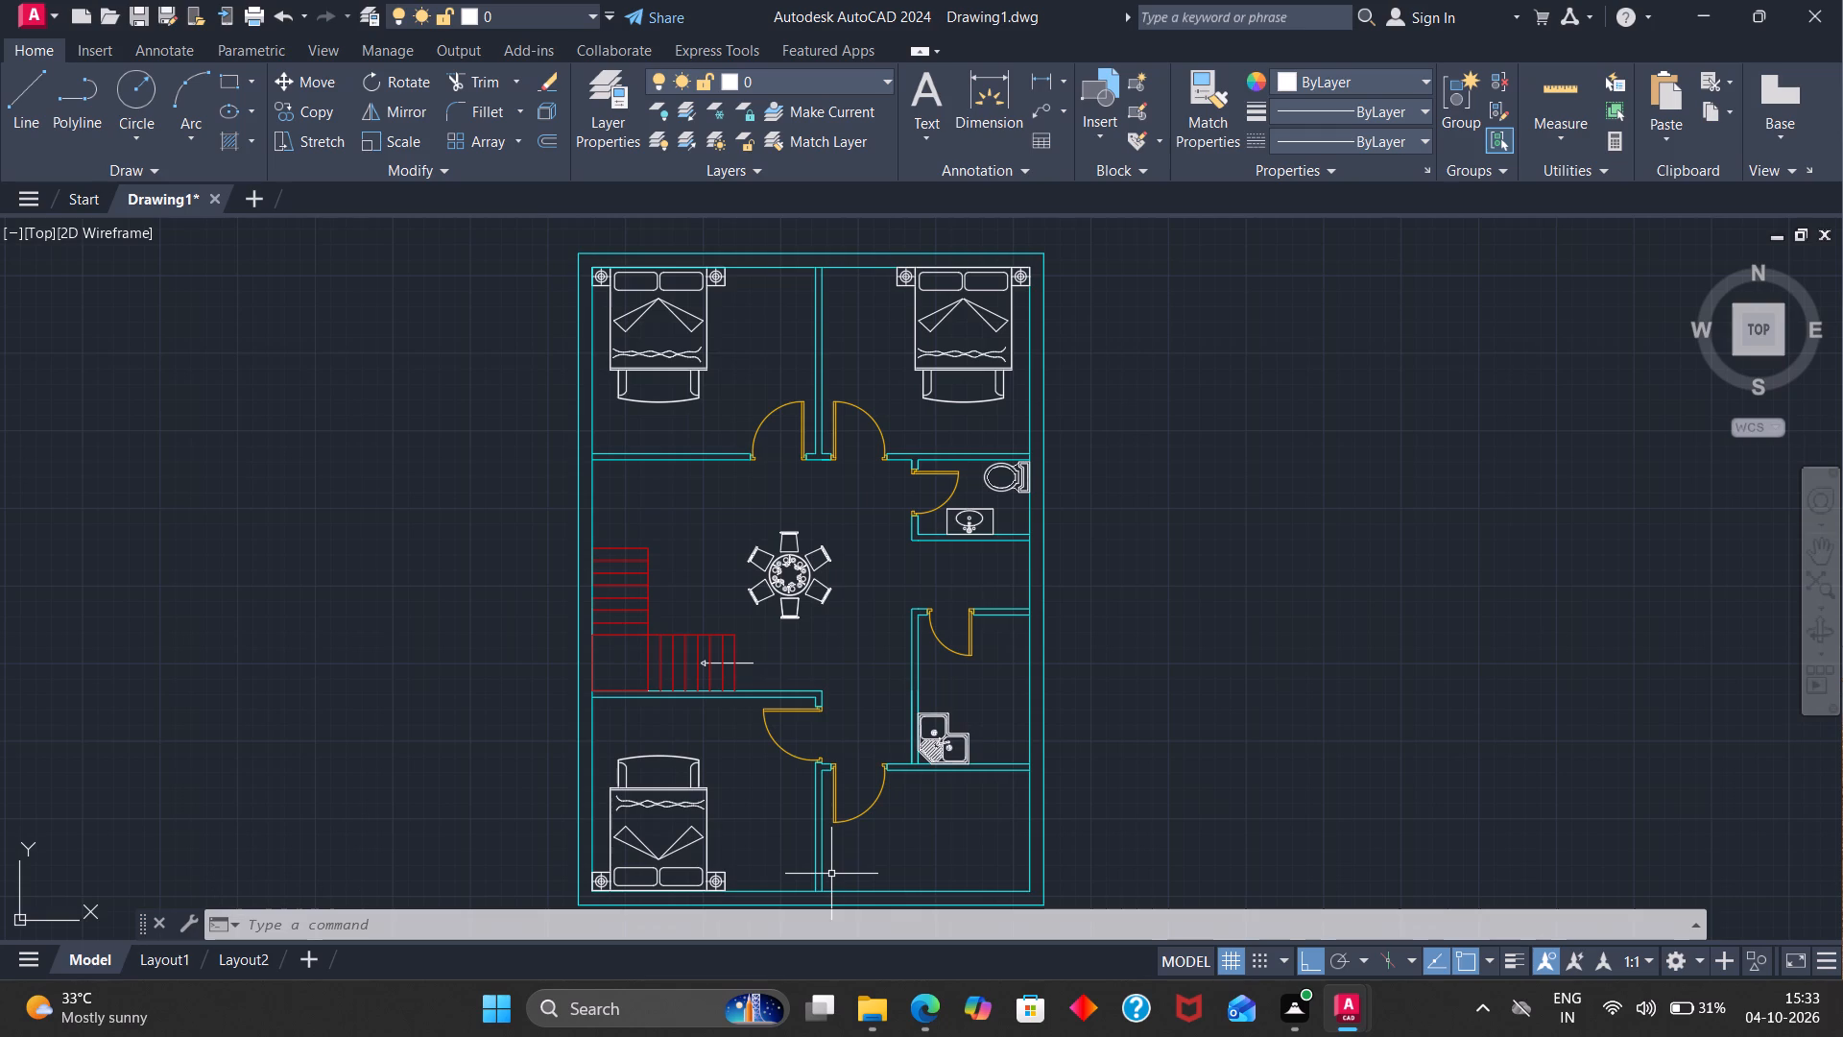
pyautogui.click(916, 104)
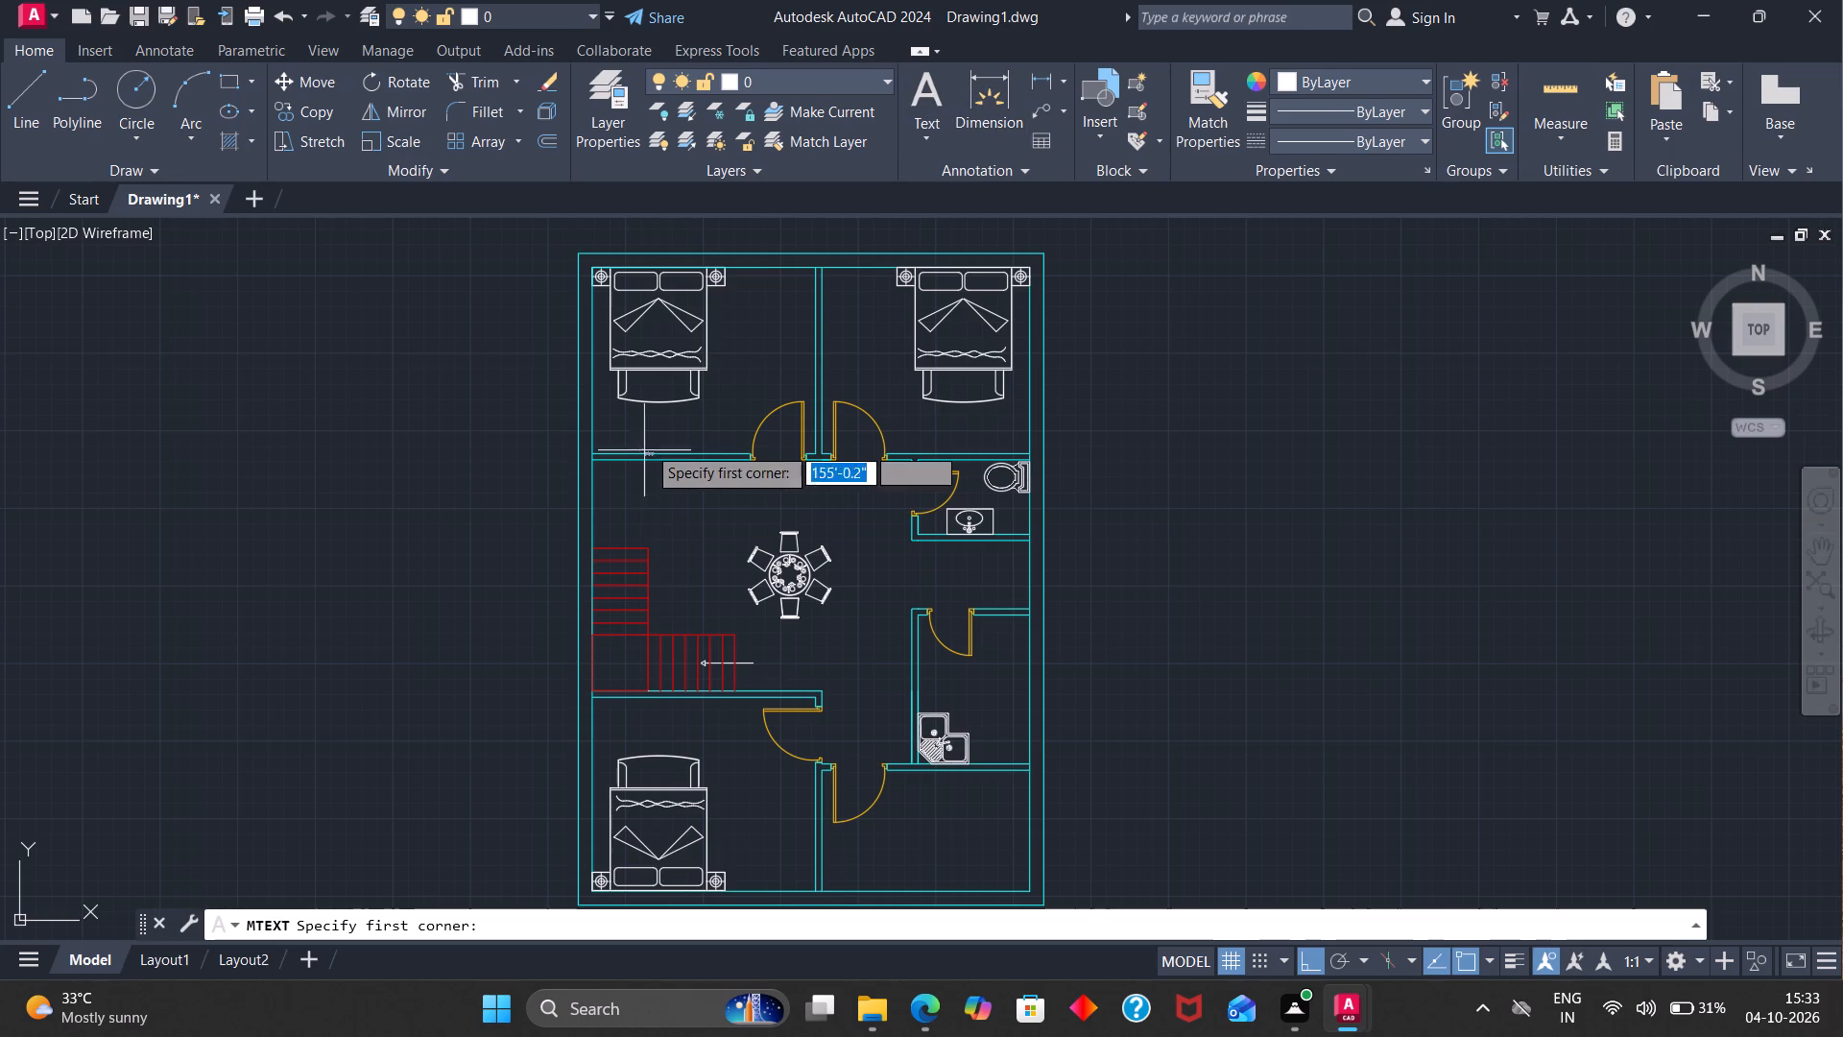
pyautogui.scroll(2, 658, 423)
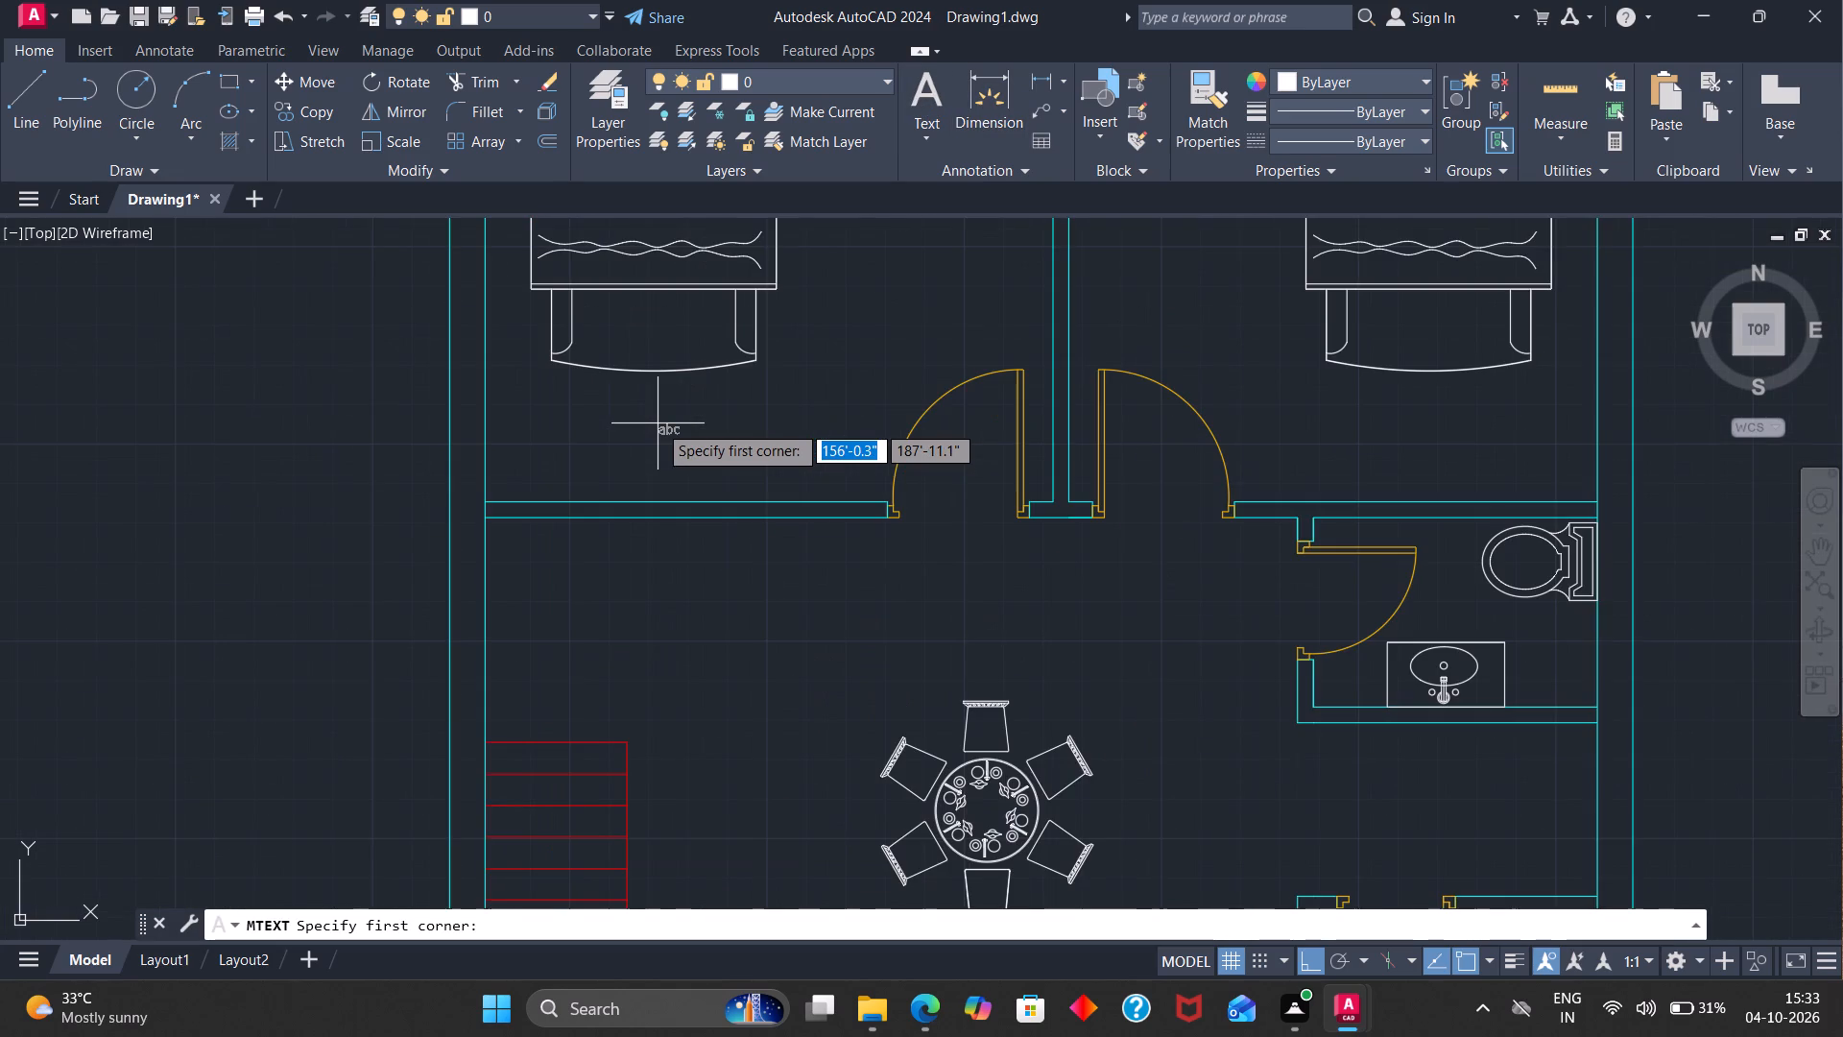
pyautogui.click(652, 428)
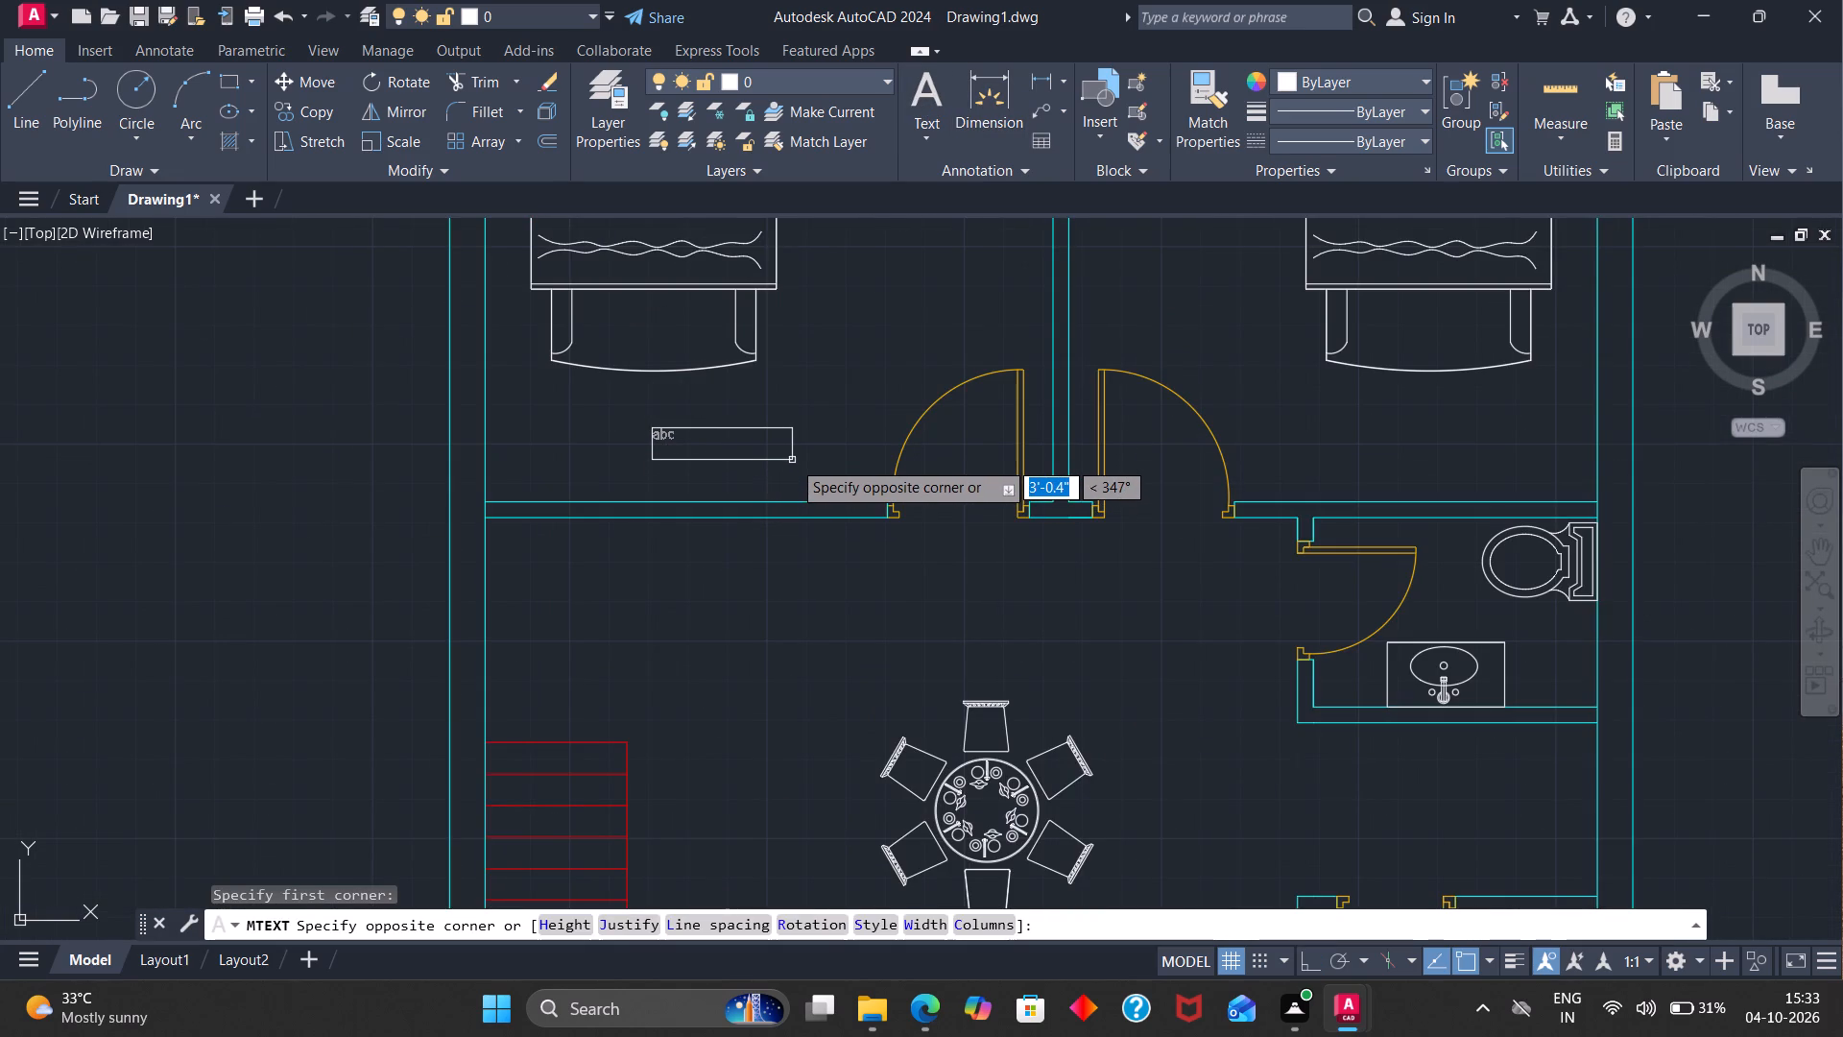
pyautogui.click(792, 460)
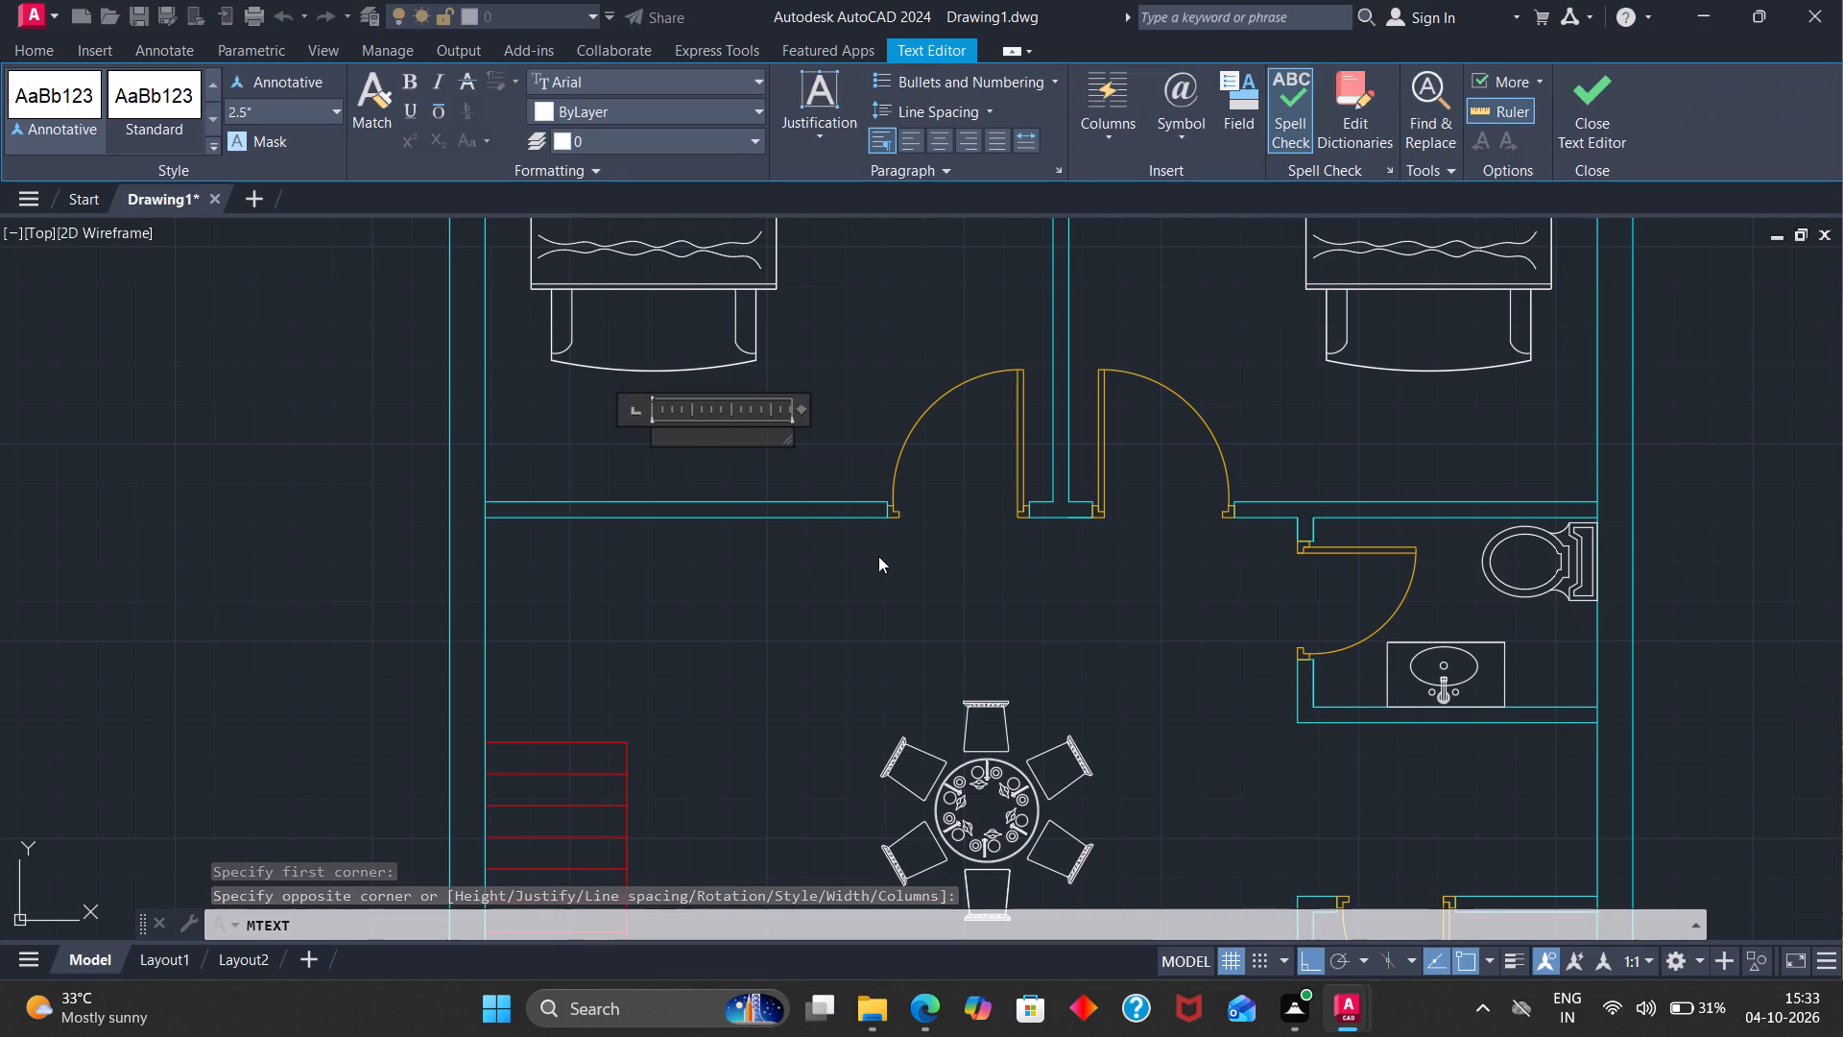
pyautogui.press('b')
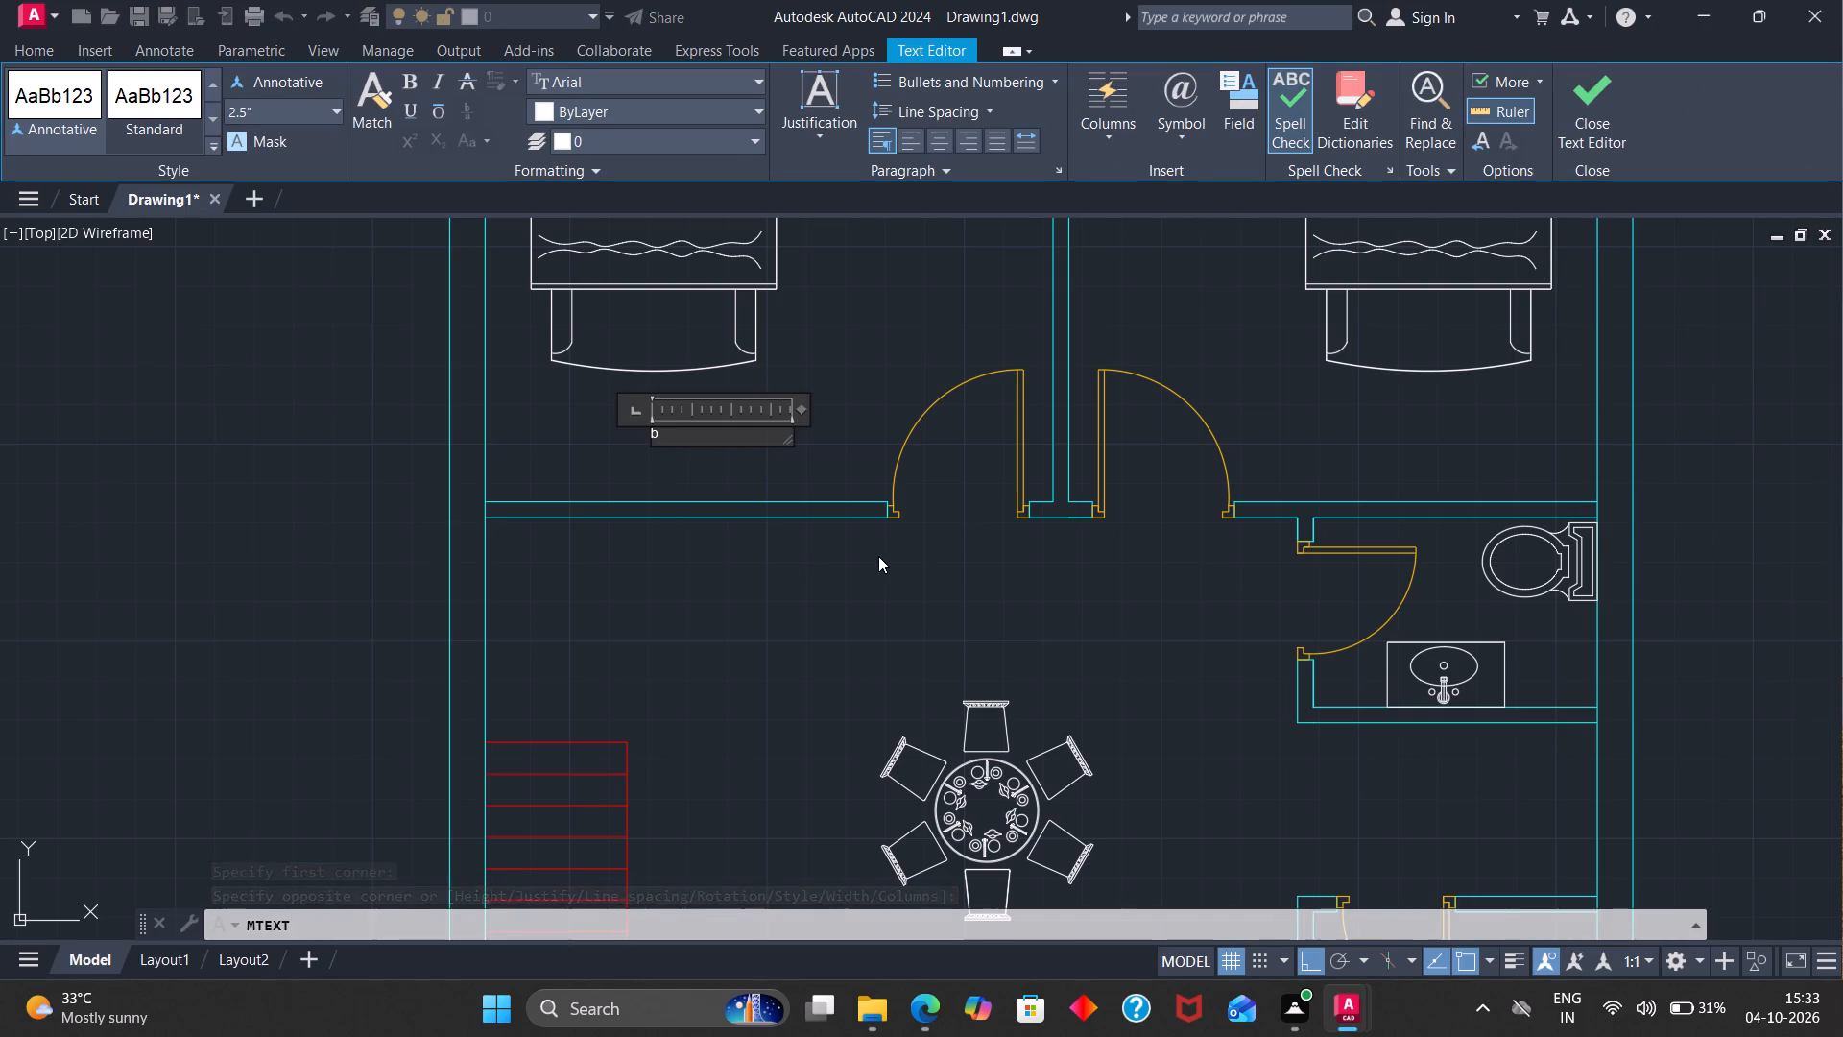
pyautogui.press('BackSpace')
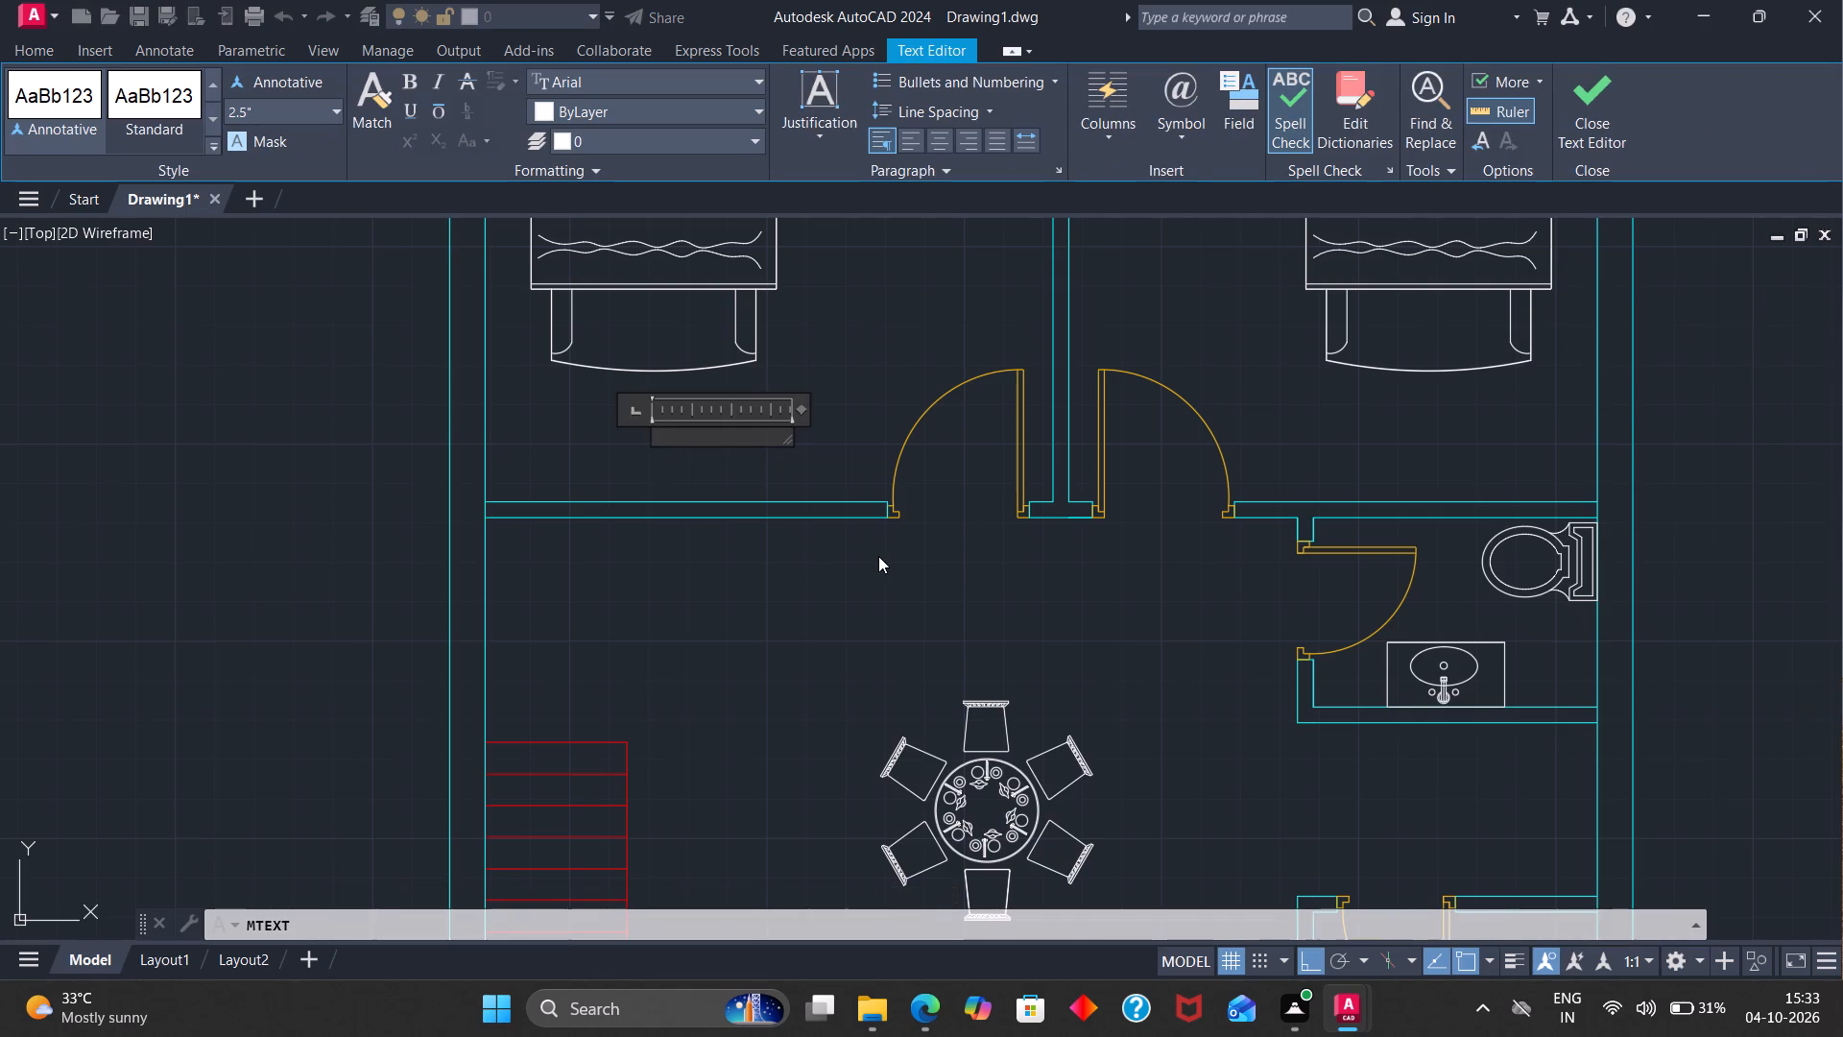
pyautogui.write('BED')
pyautogui.press('space')
pyautogui.write('ROOM')
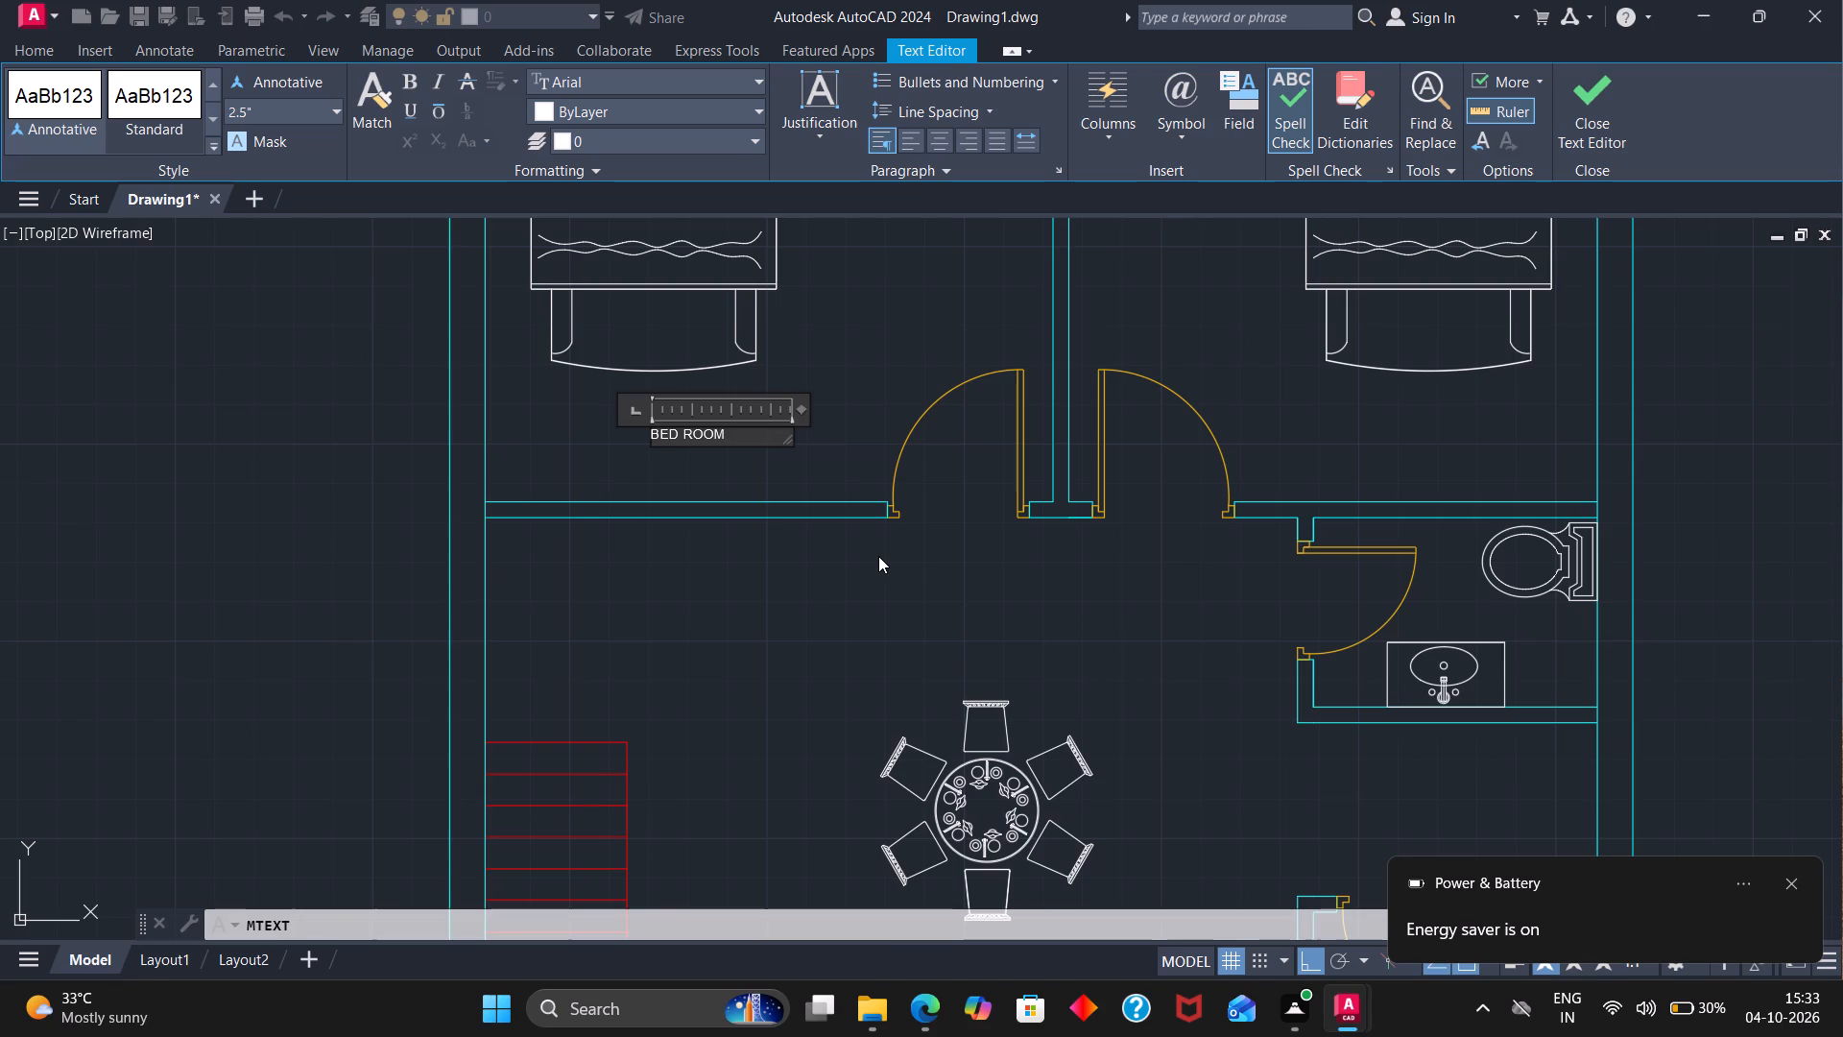
pyautogui.rightClick(753, 426)
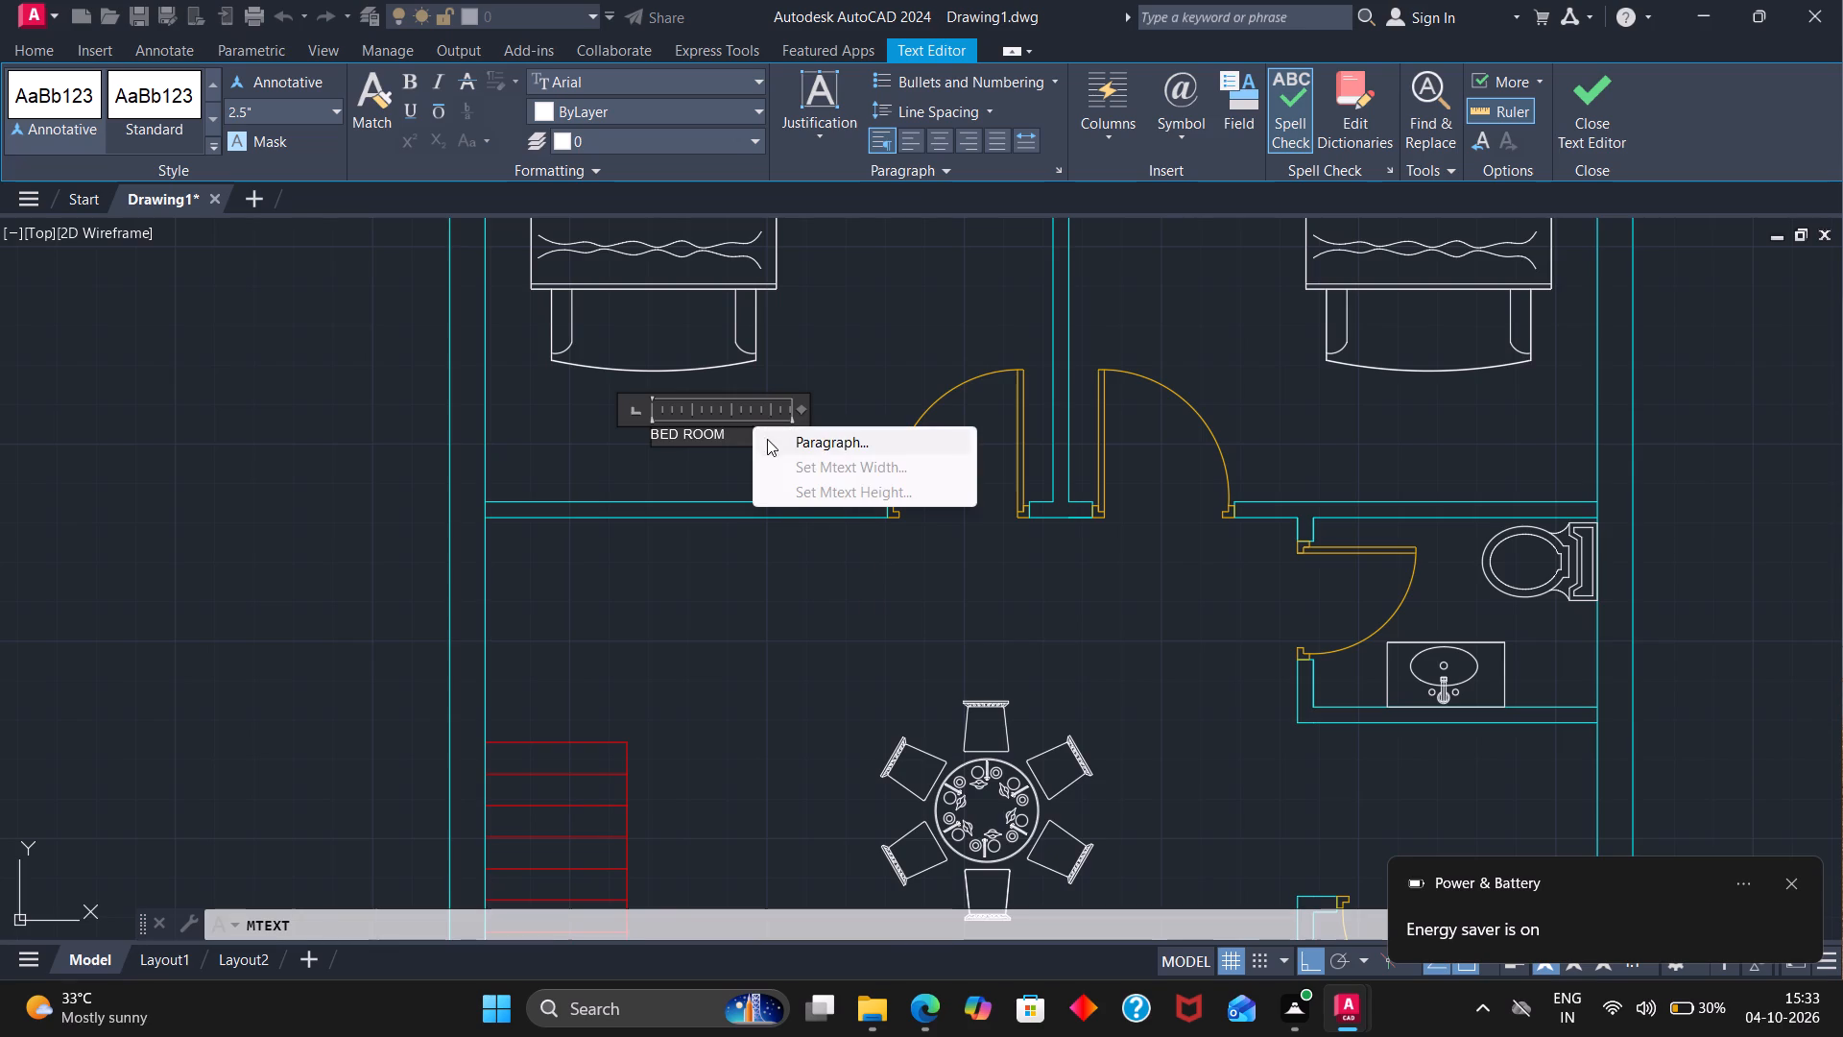
pyautogui.click(720, 421)
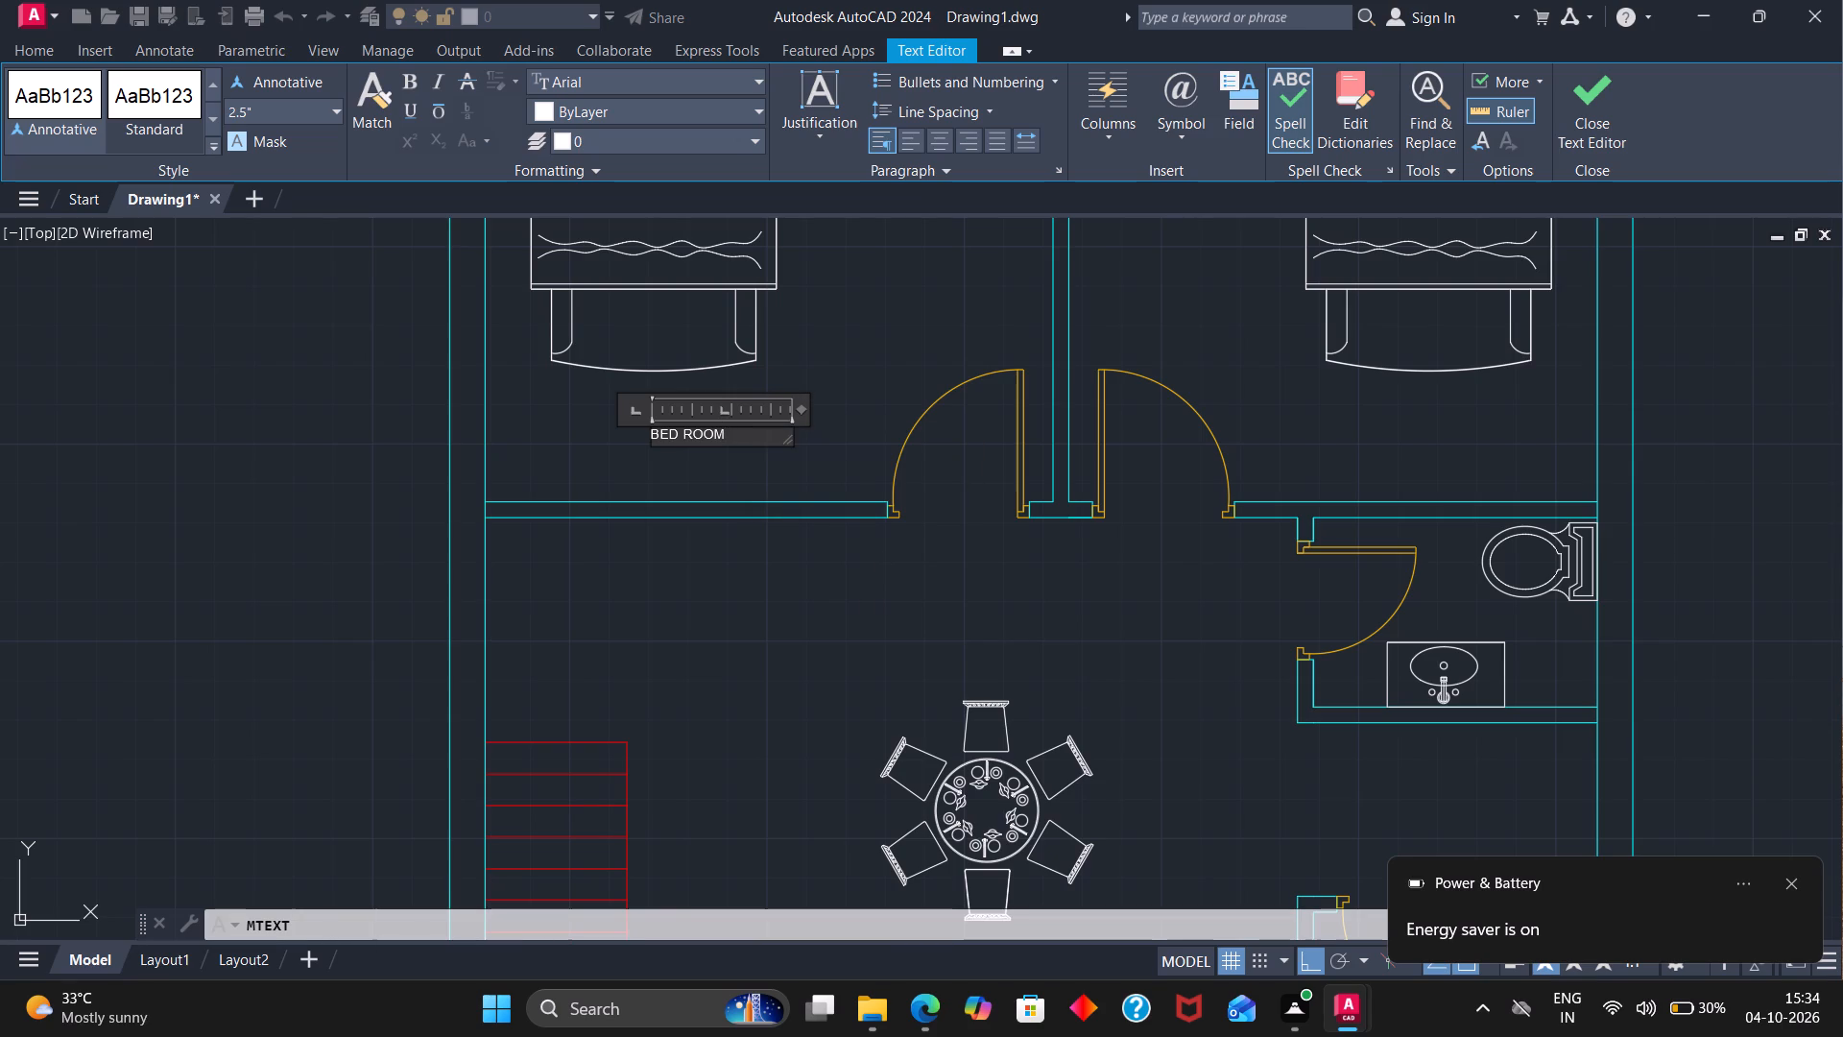
pyautogui.click(854, 450)
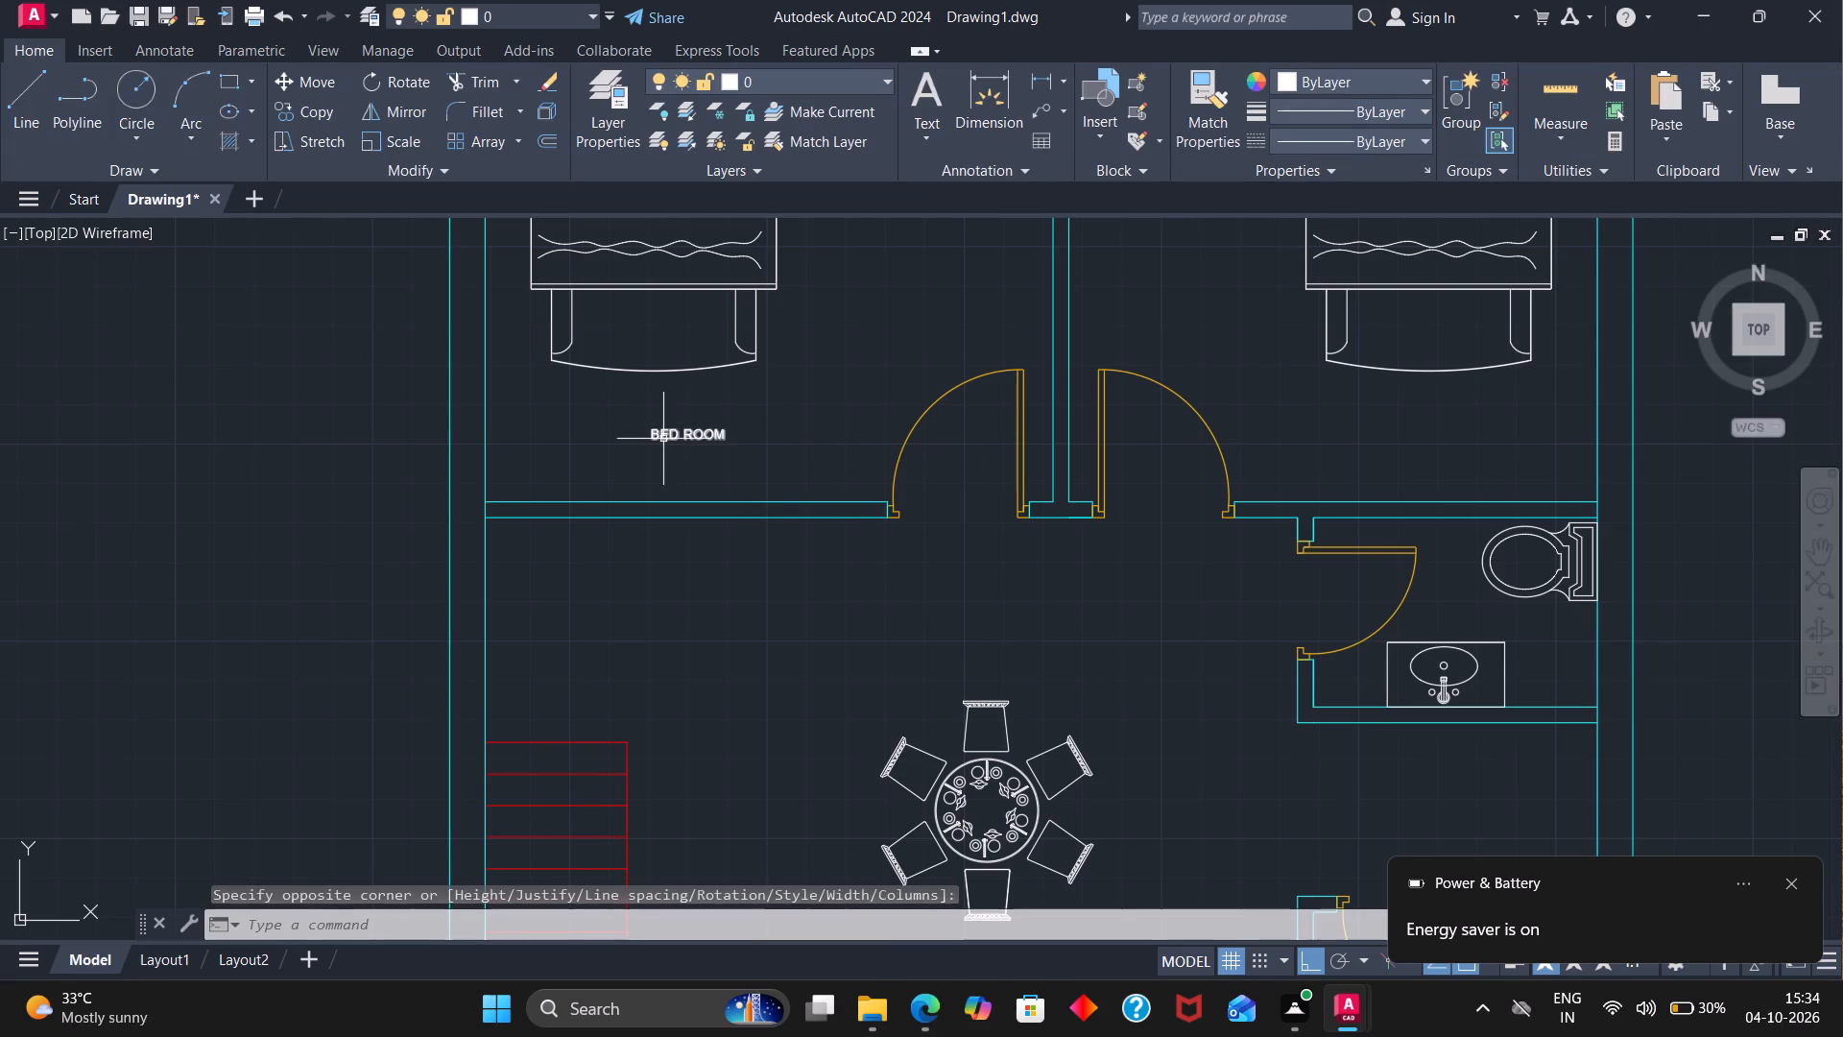
# Set the BED ROOM label's text height to 4" in its properties.
pyautogui.click(664, 439)
pyautogui.rightClick(664, 437)
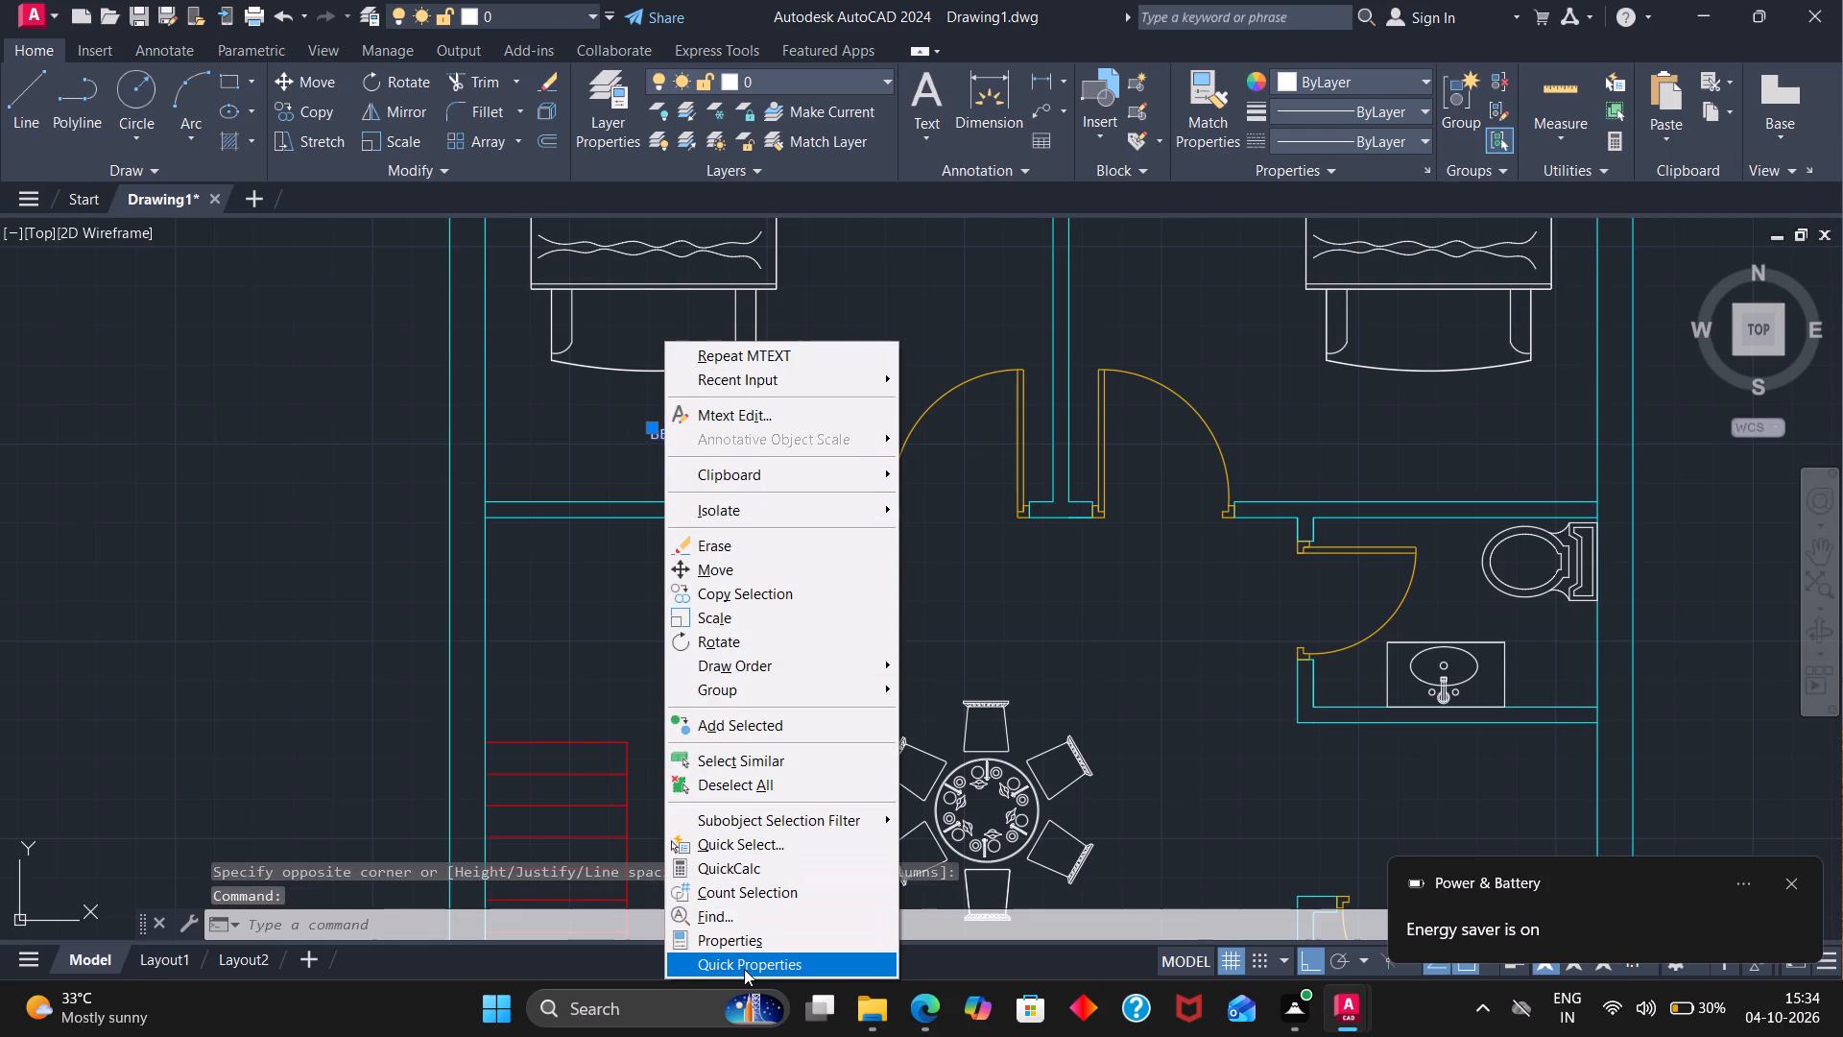
pyautogui.click(752, 947)
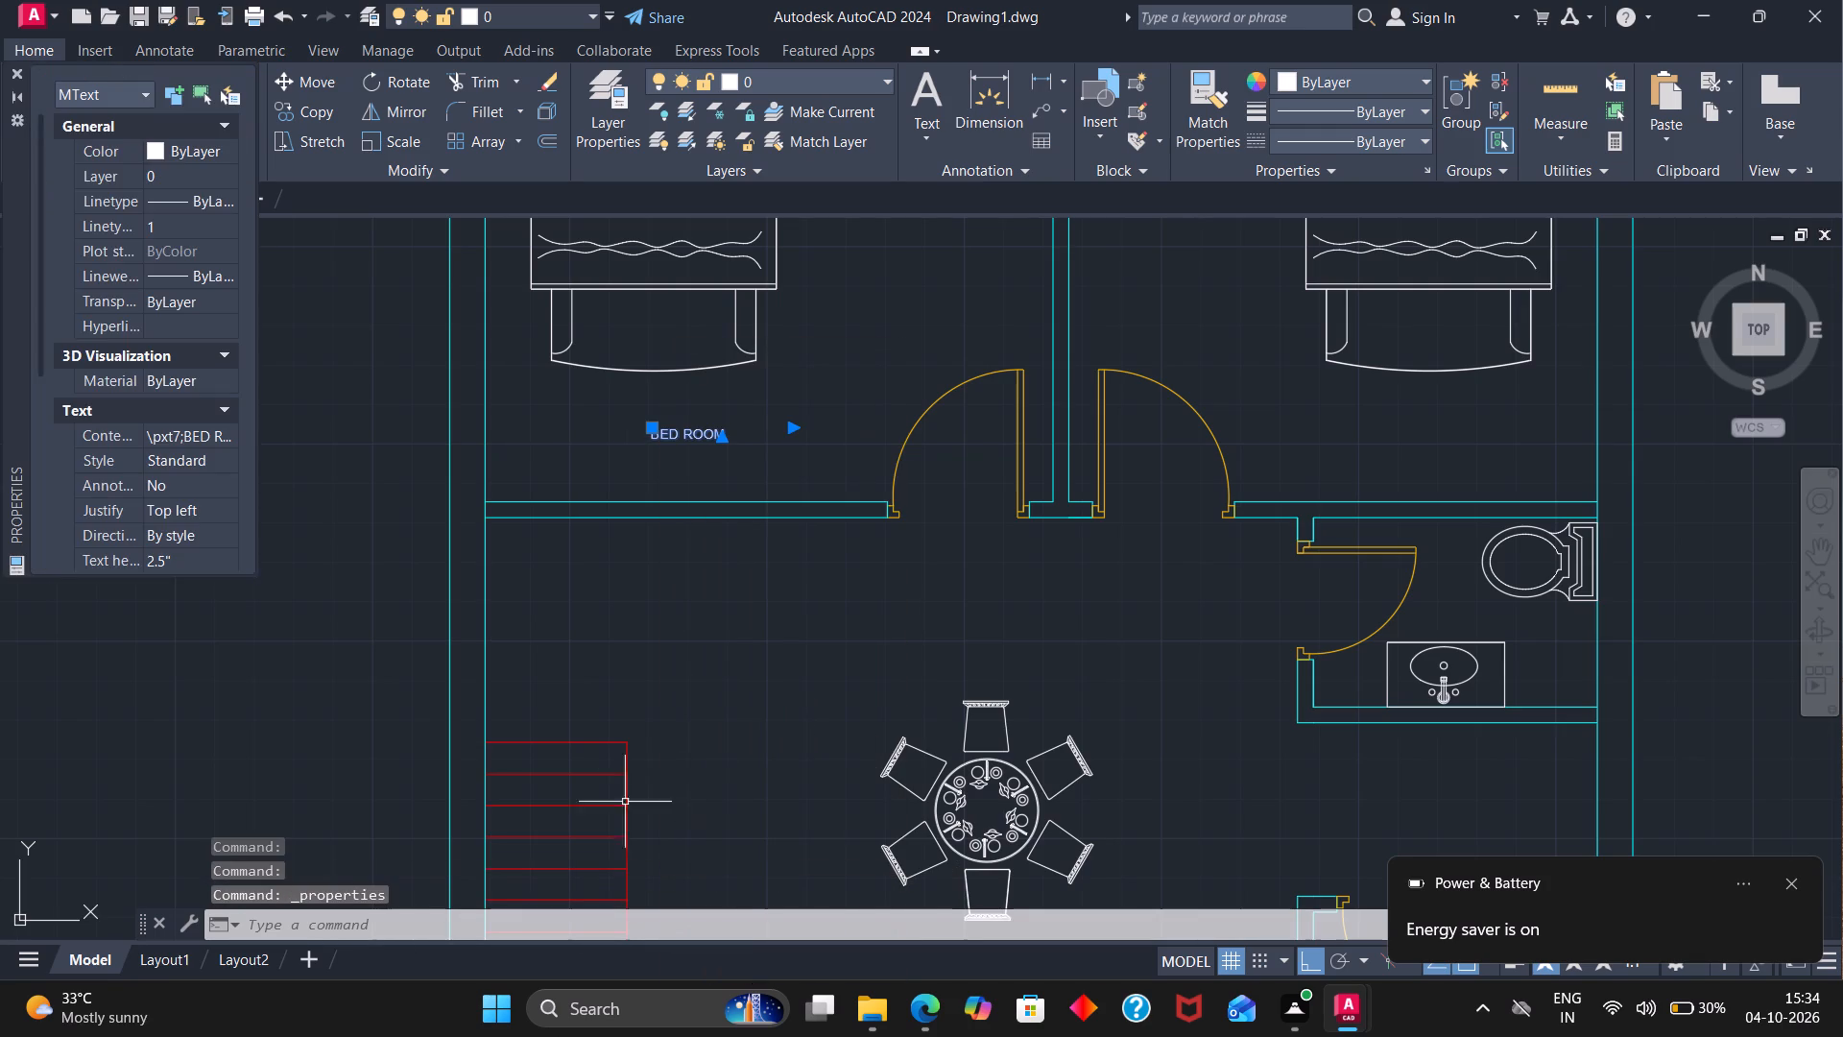
pyautogui.click(180, 550)
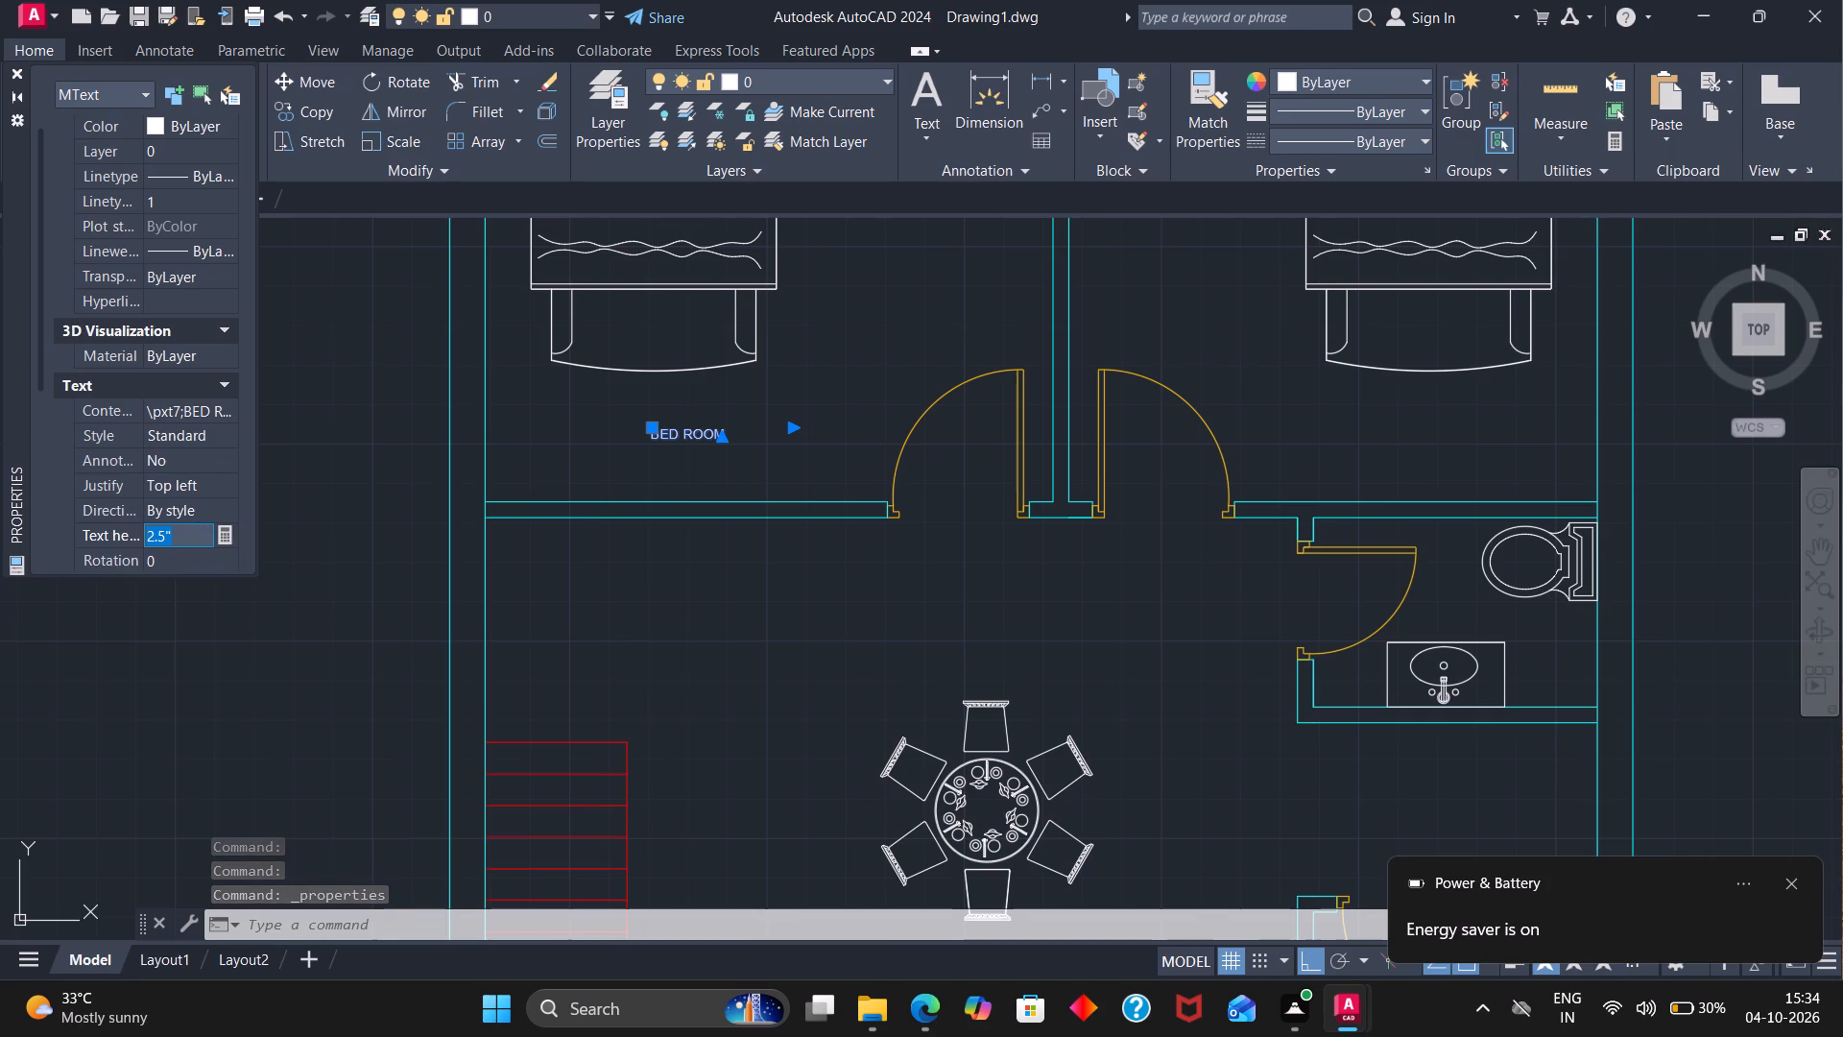
pyautogui.press('BackSpace')
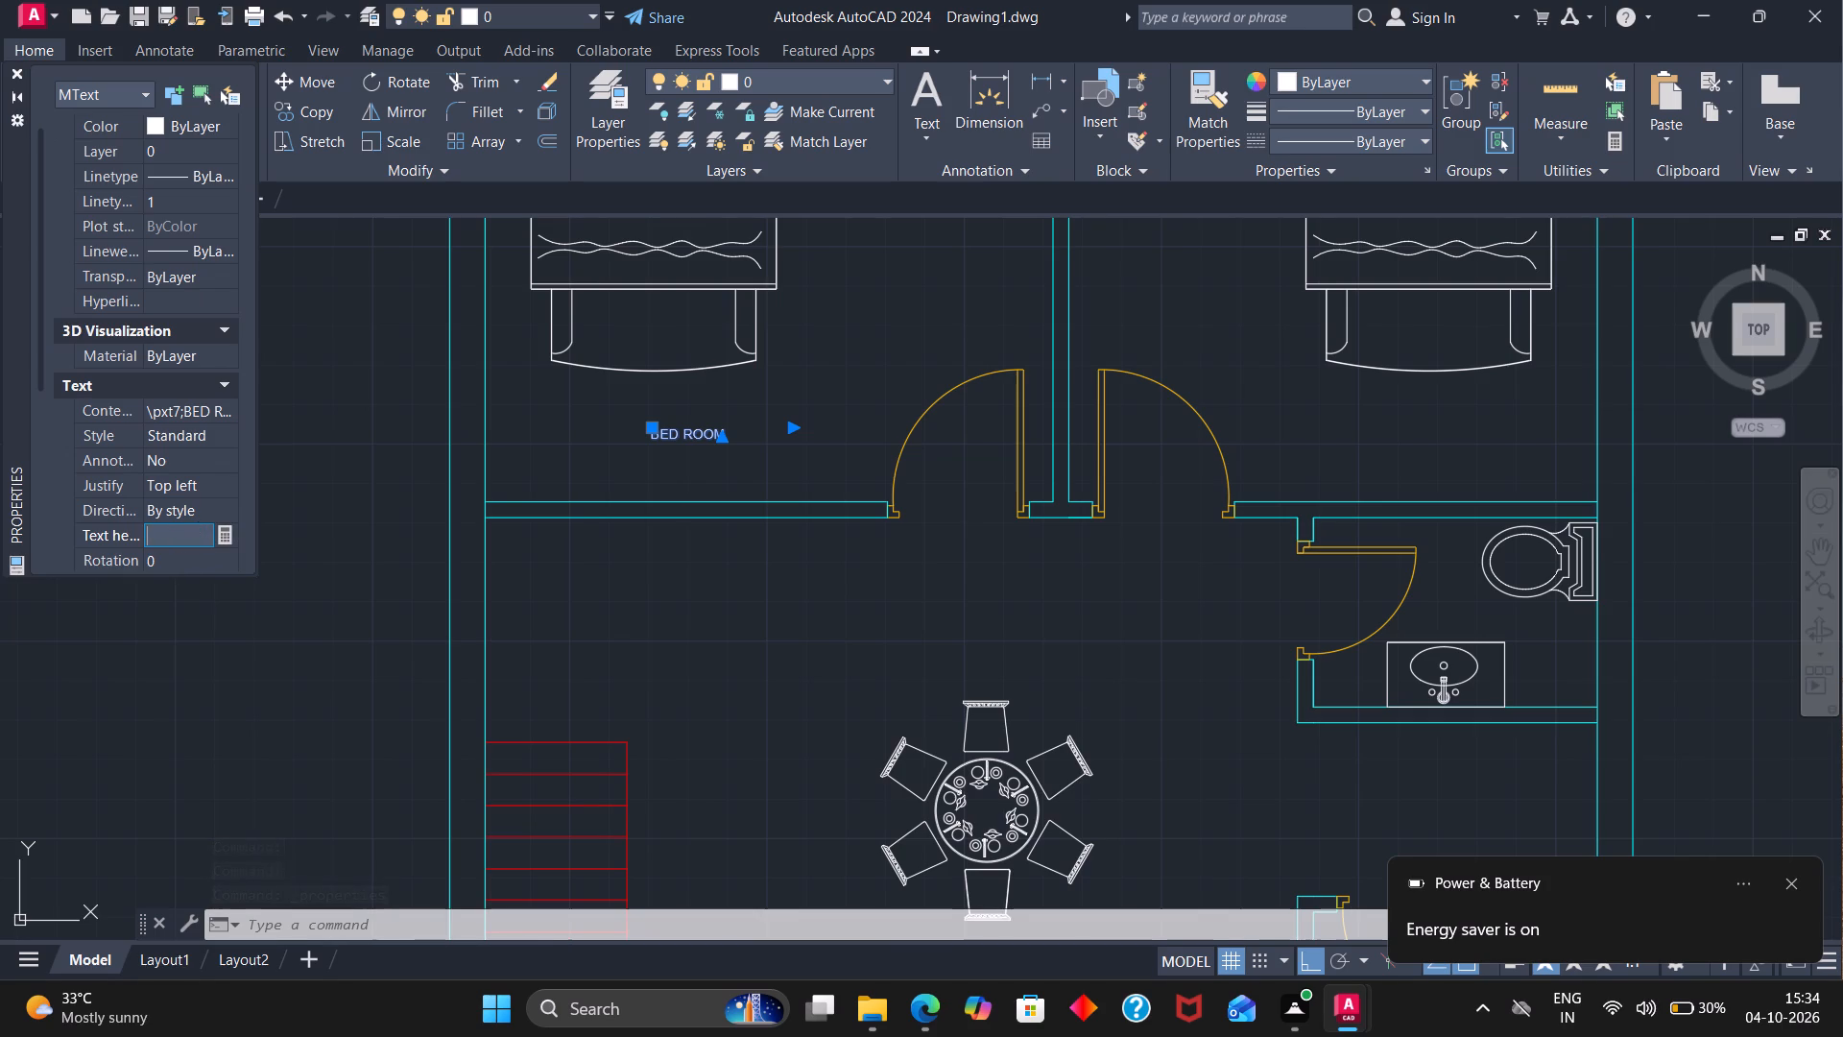
pyautogui.press('4')
pyautogui.press('Return')
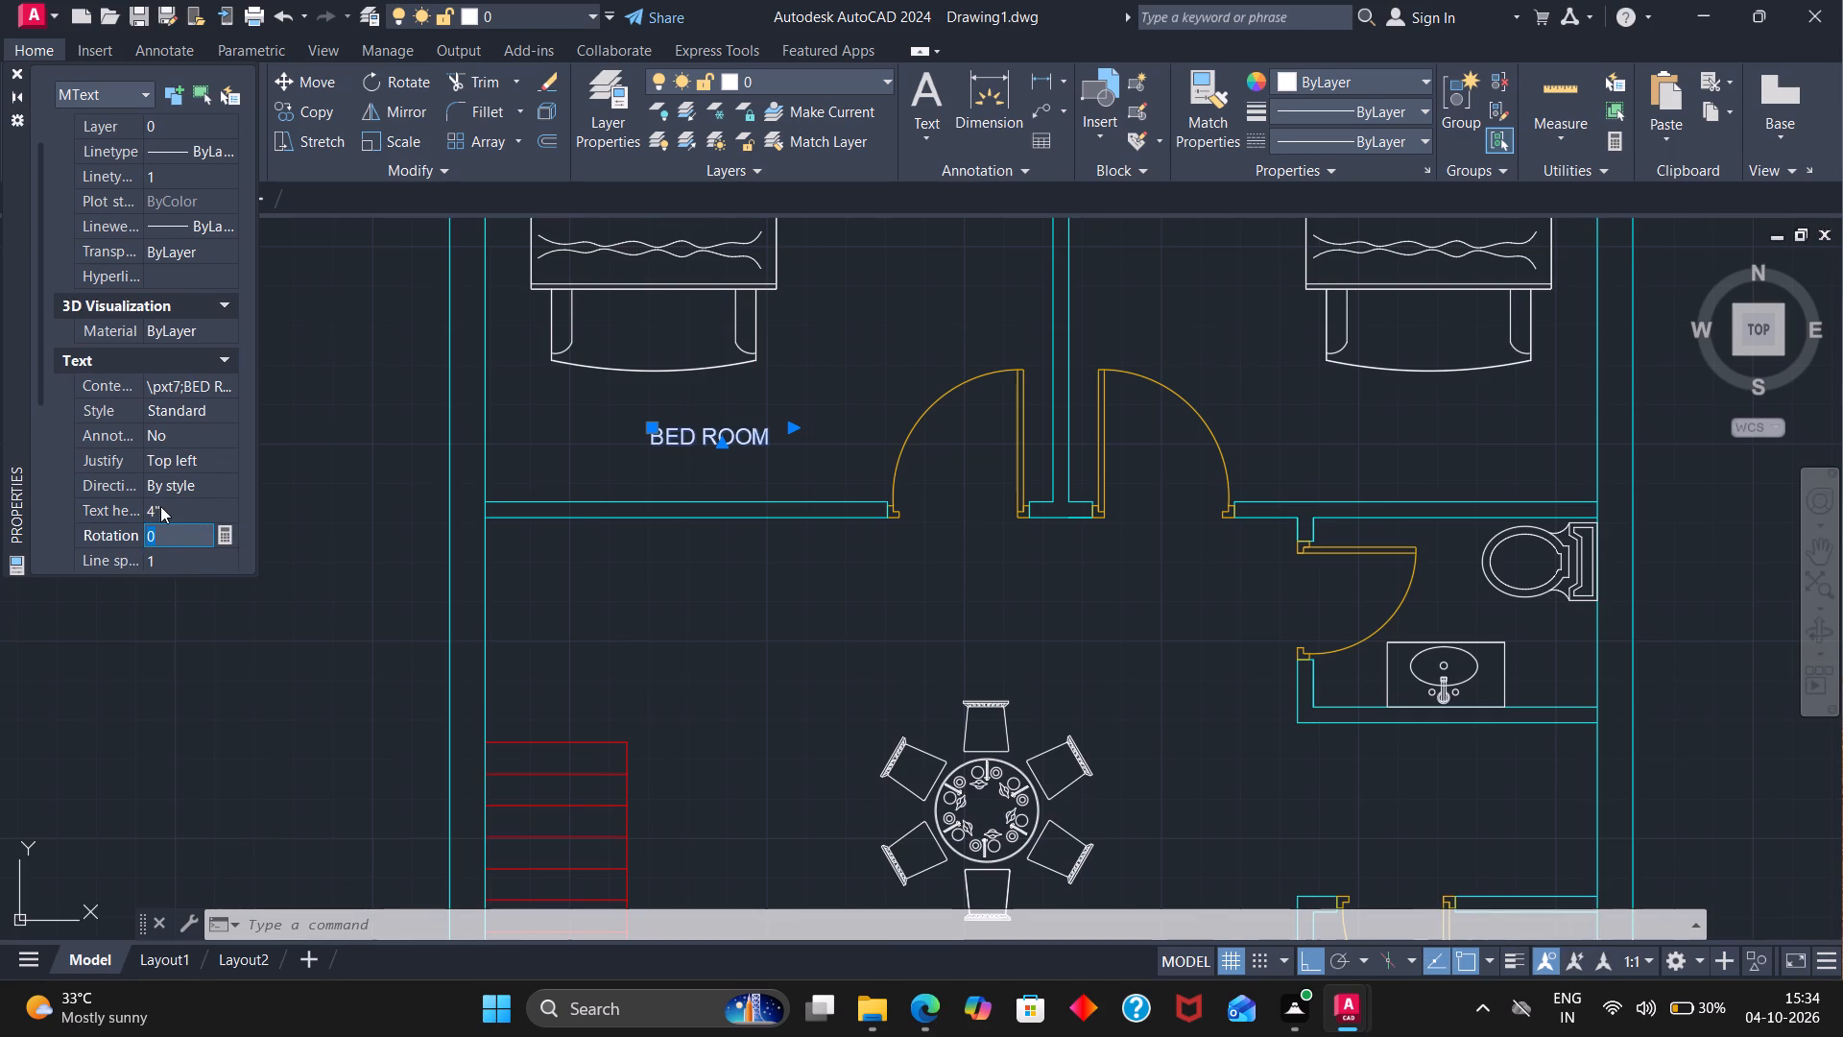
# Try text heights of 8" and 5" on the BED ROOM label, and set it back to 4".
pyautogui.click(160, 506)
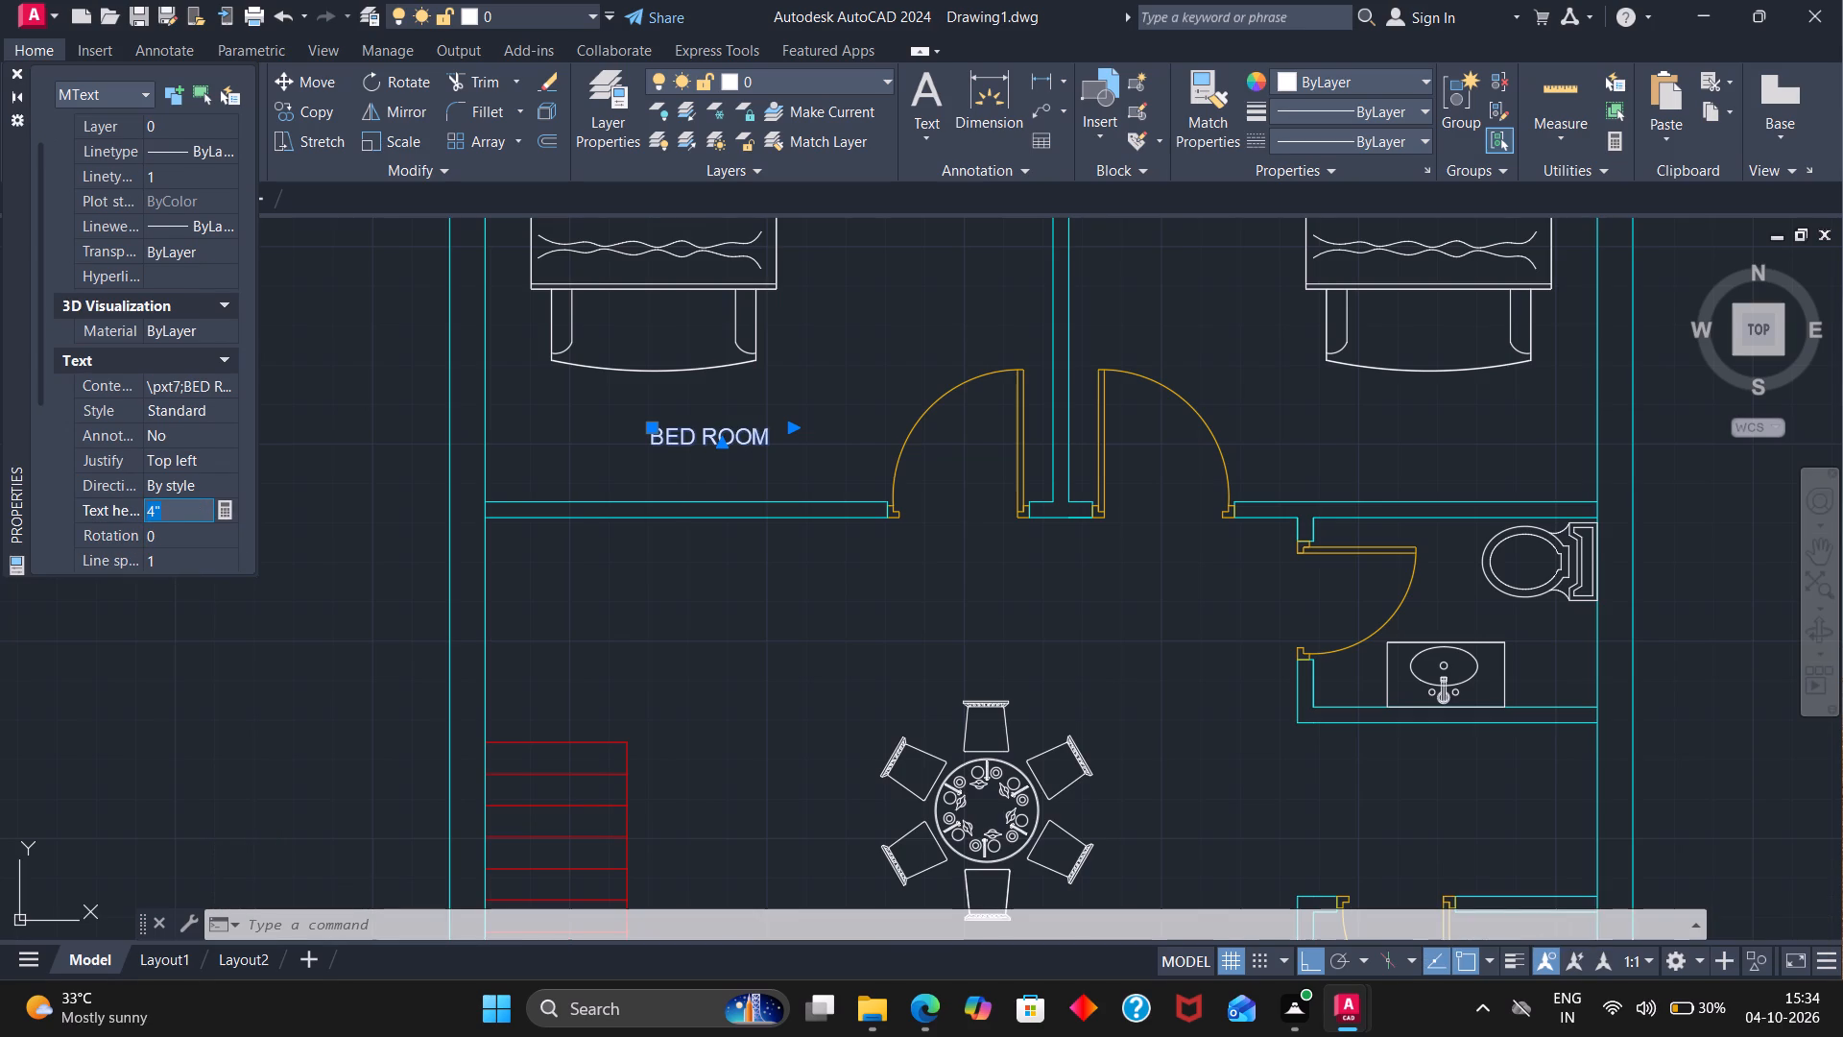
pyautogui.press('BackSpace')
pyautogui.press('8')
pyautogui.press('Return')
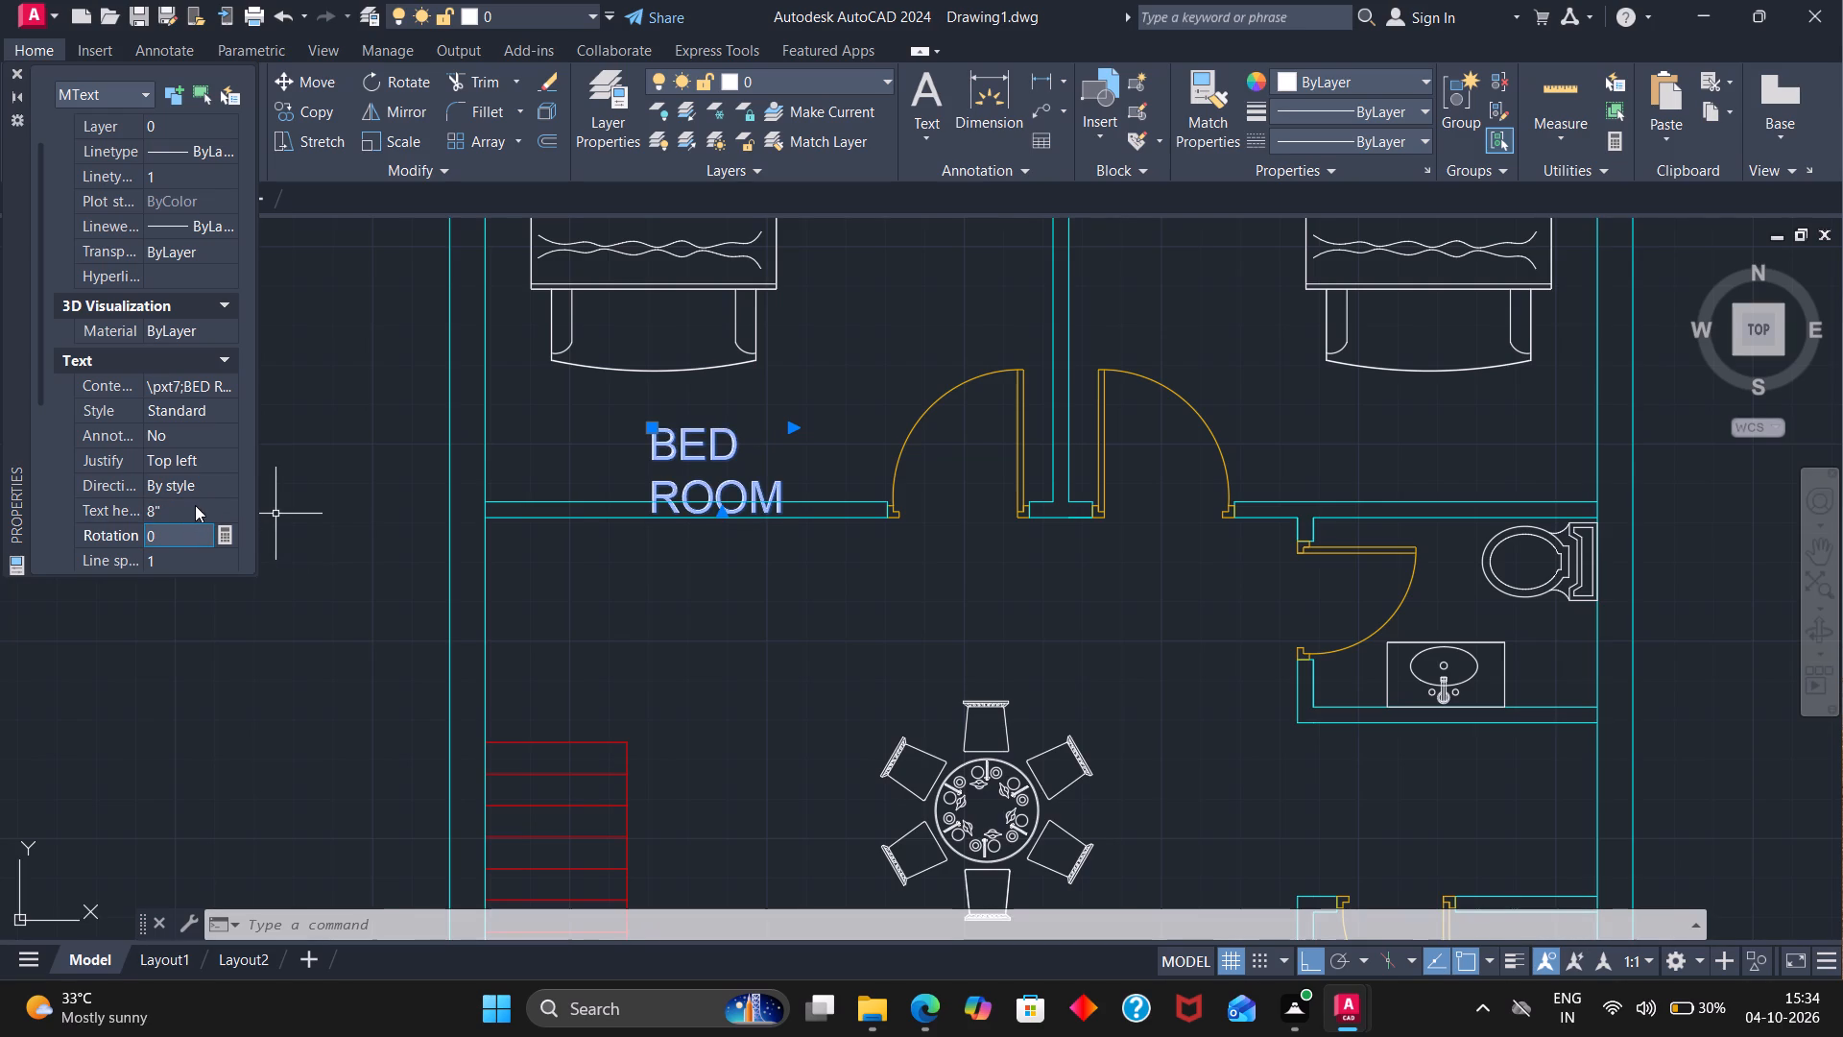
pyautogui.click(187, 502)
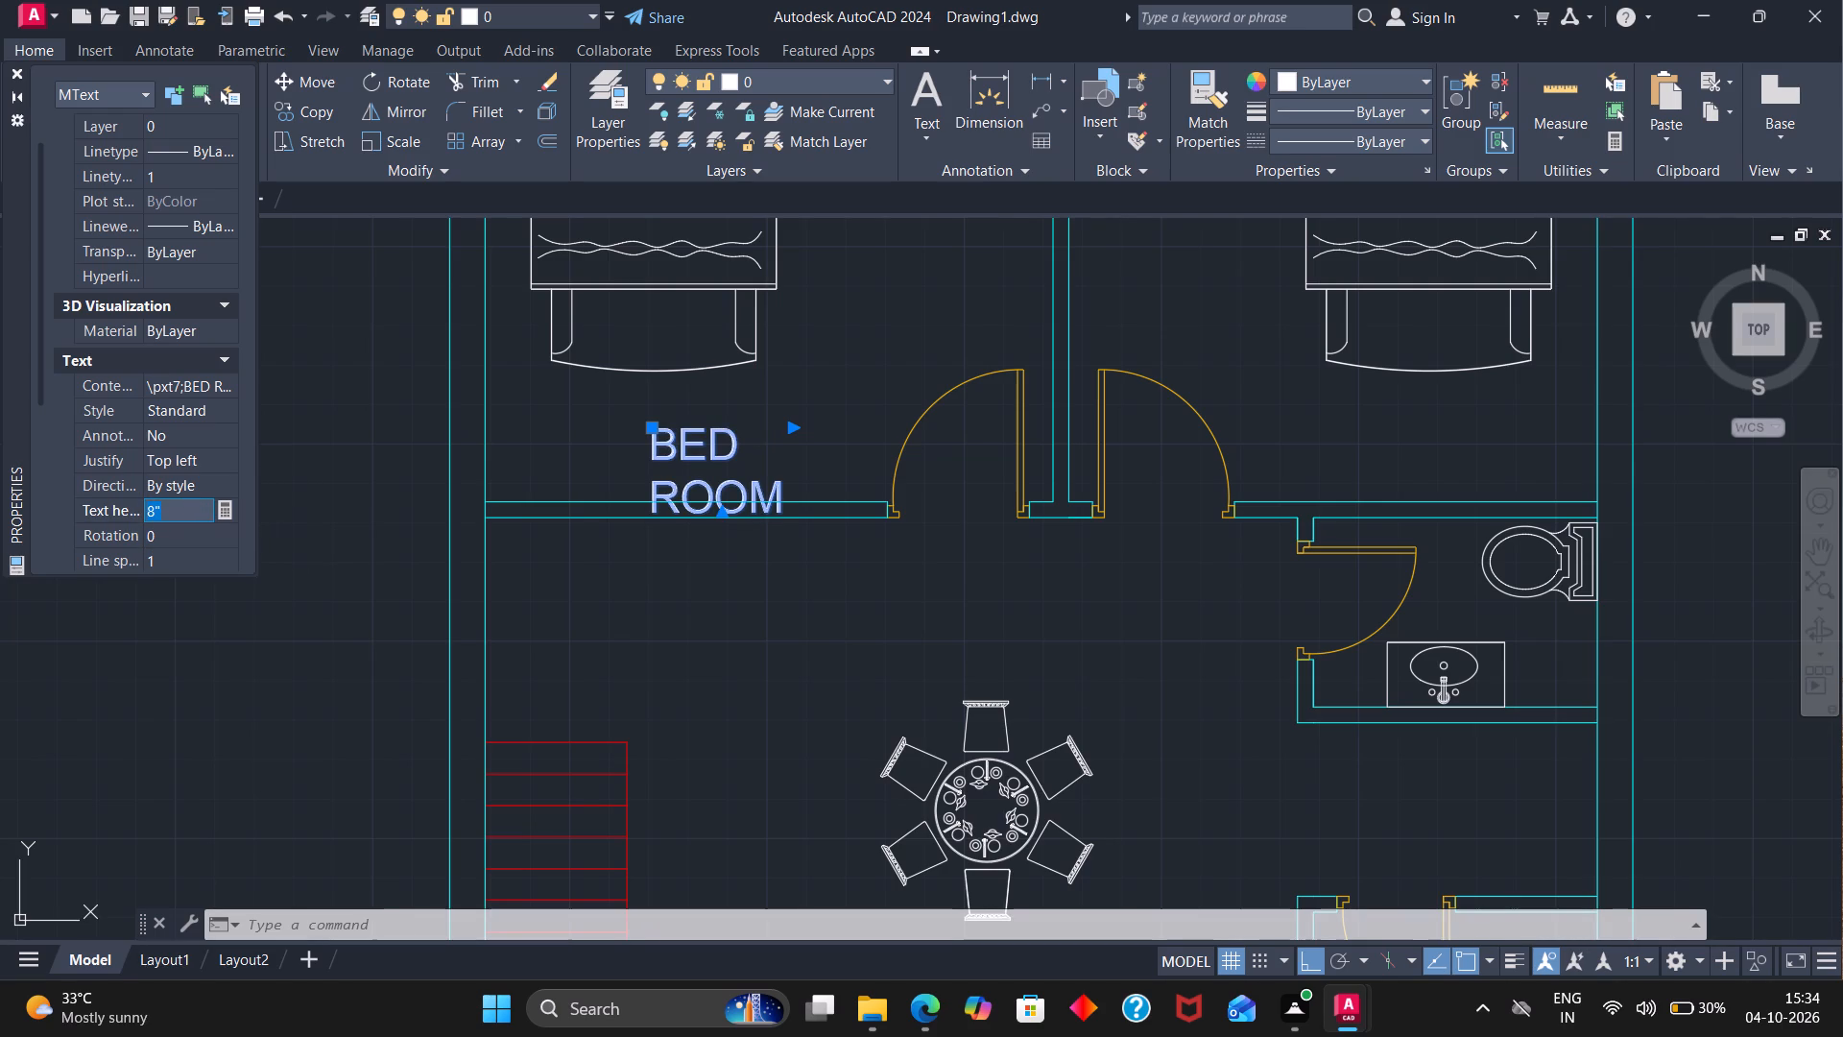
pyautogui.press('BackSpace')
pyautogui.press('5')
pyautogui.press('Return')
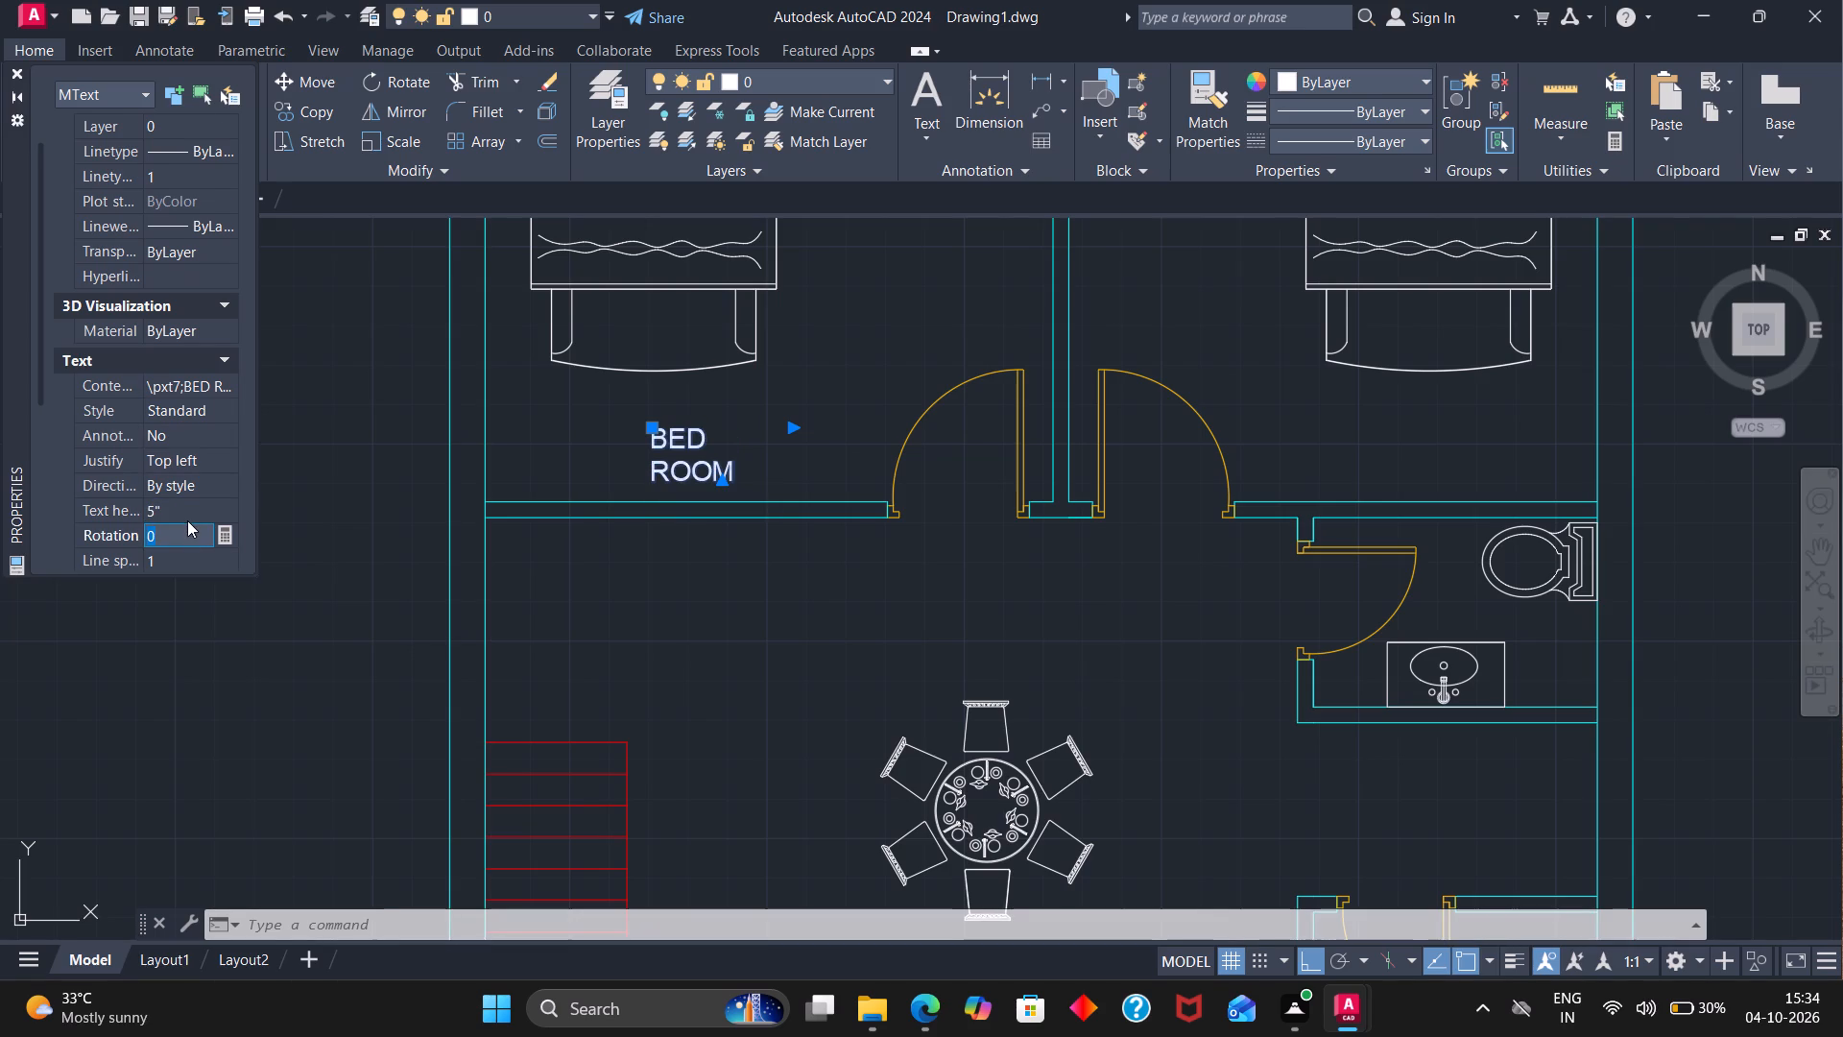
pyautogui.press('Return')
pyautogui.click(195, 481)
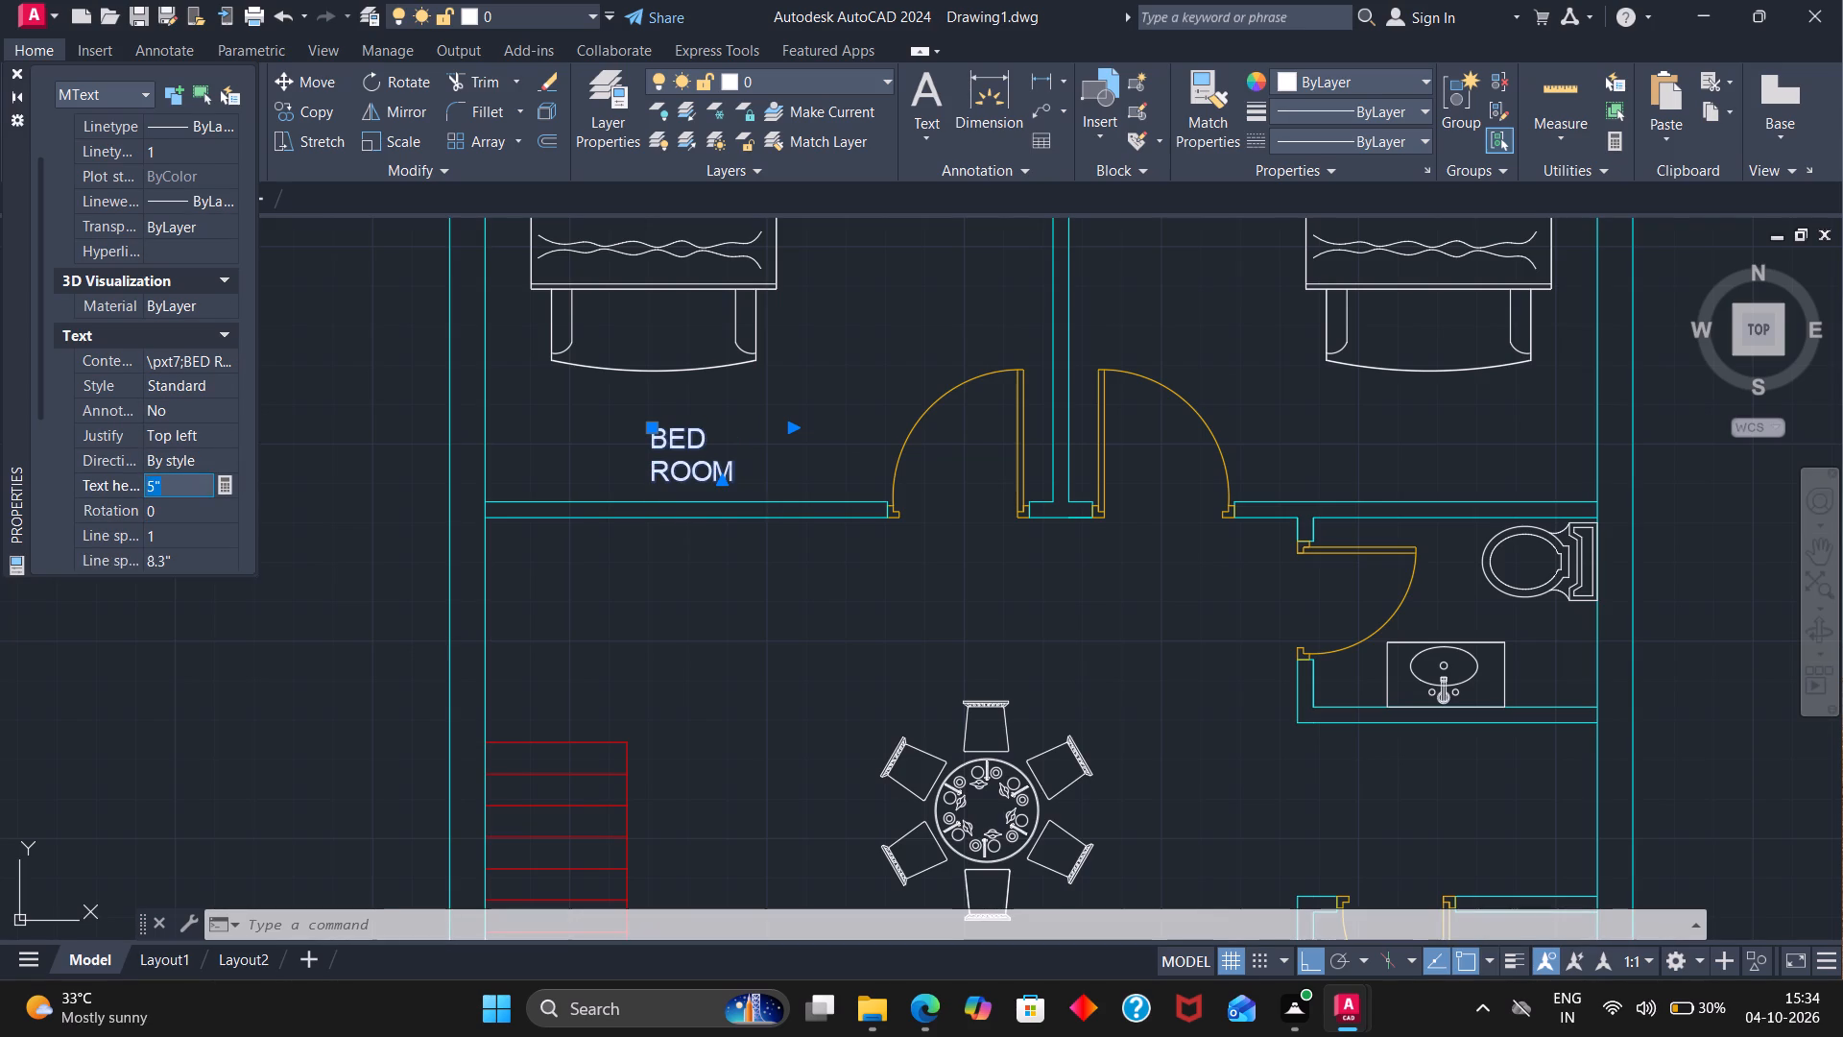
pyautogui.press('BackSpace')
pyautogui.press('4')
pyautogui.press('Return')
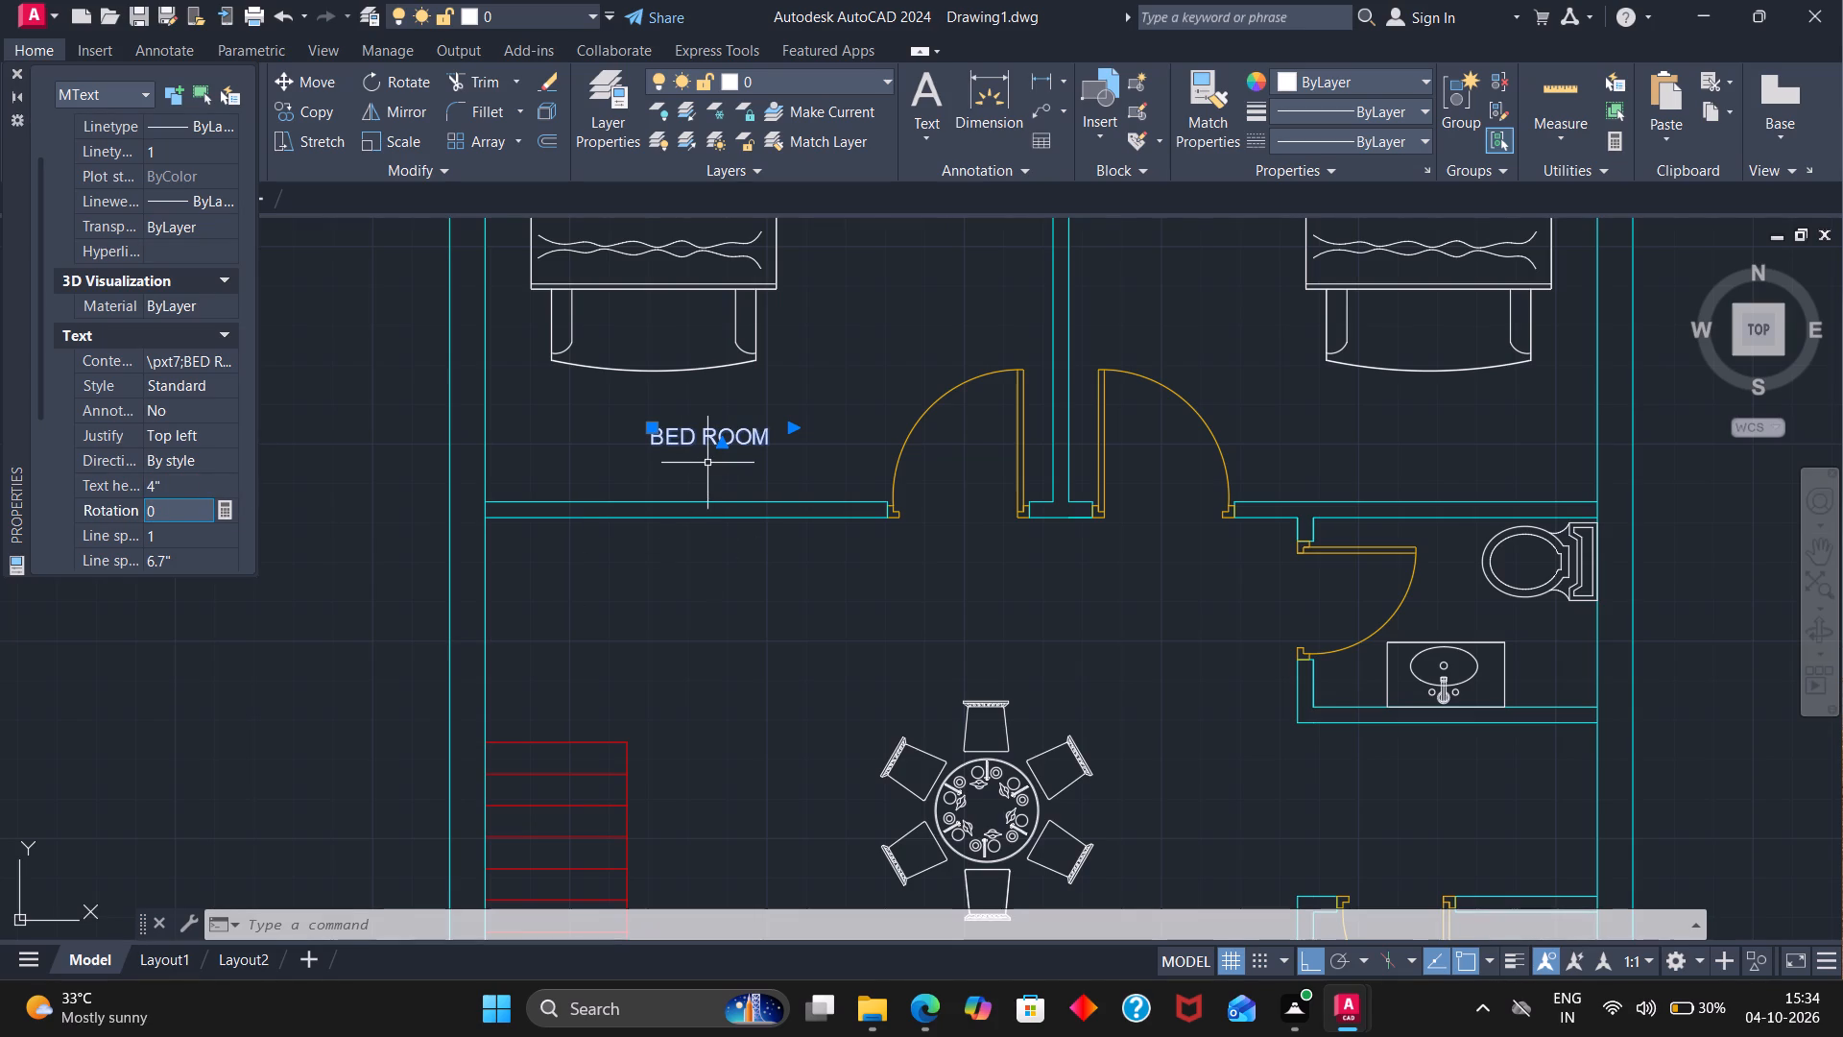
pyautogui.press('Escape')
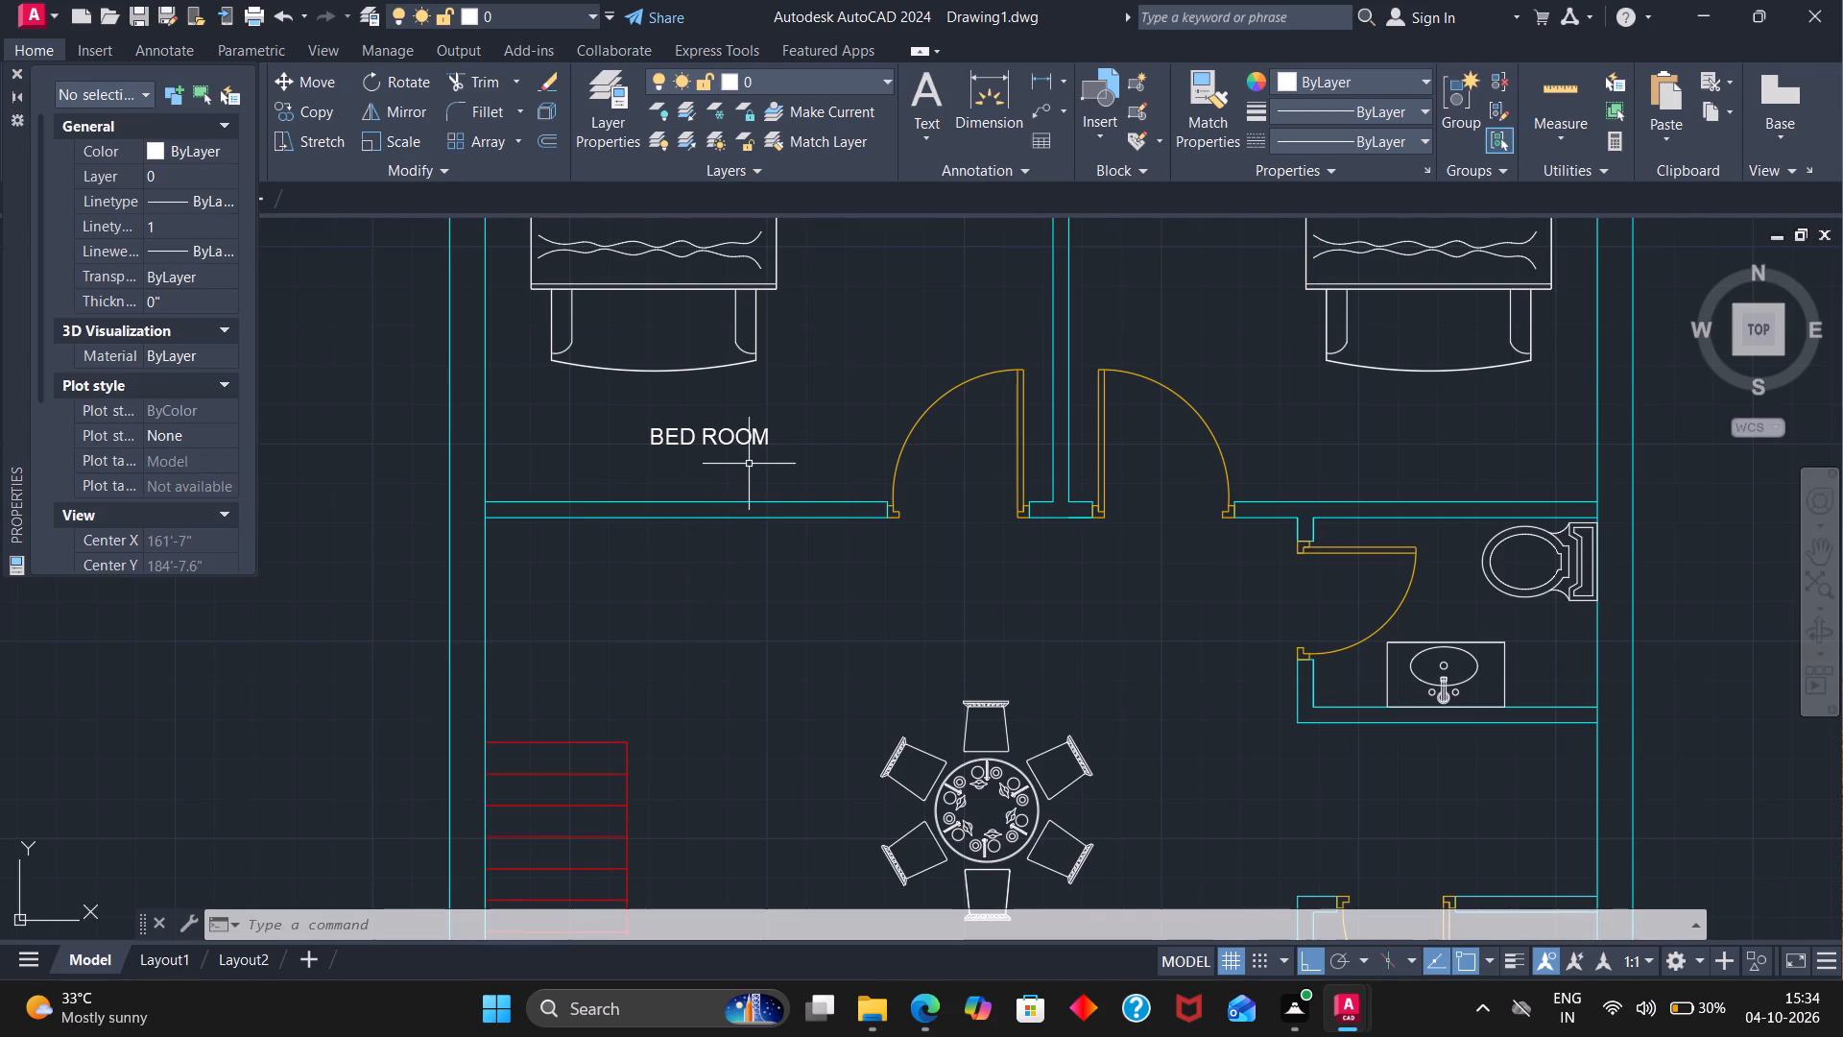
# Copy the BED ROOM label horizontally from the upper-left bedroom to below the bed in the upper-right bedroom.
pyautogui.scroll(1, 749, 463)
pyautogui.scroll(-3, 716, 422)
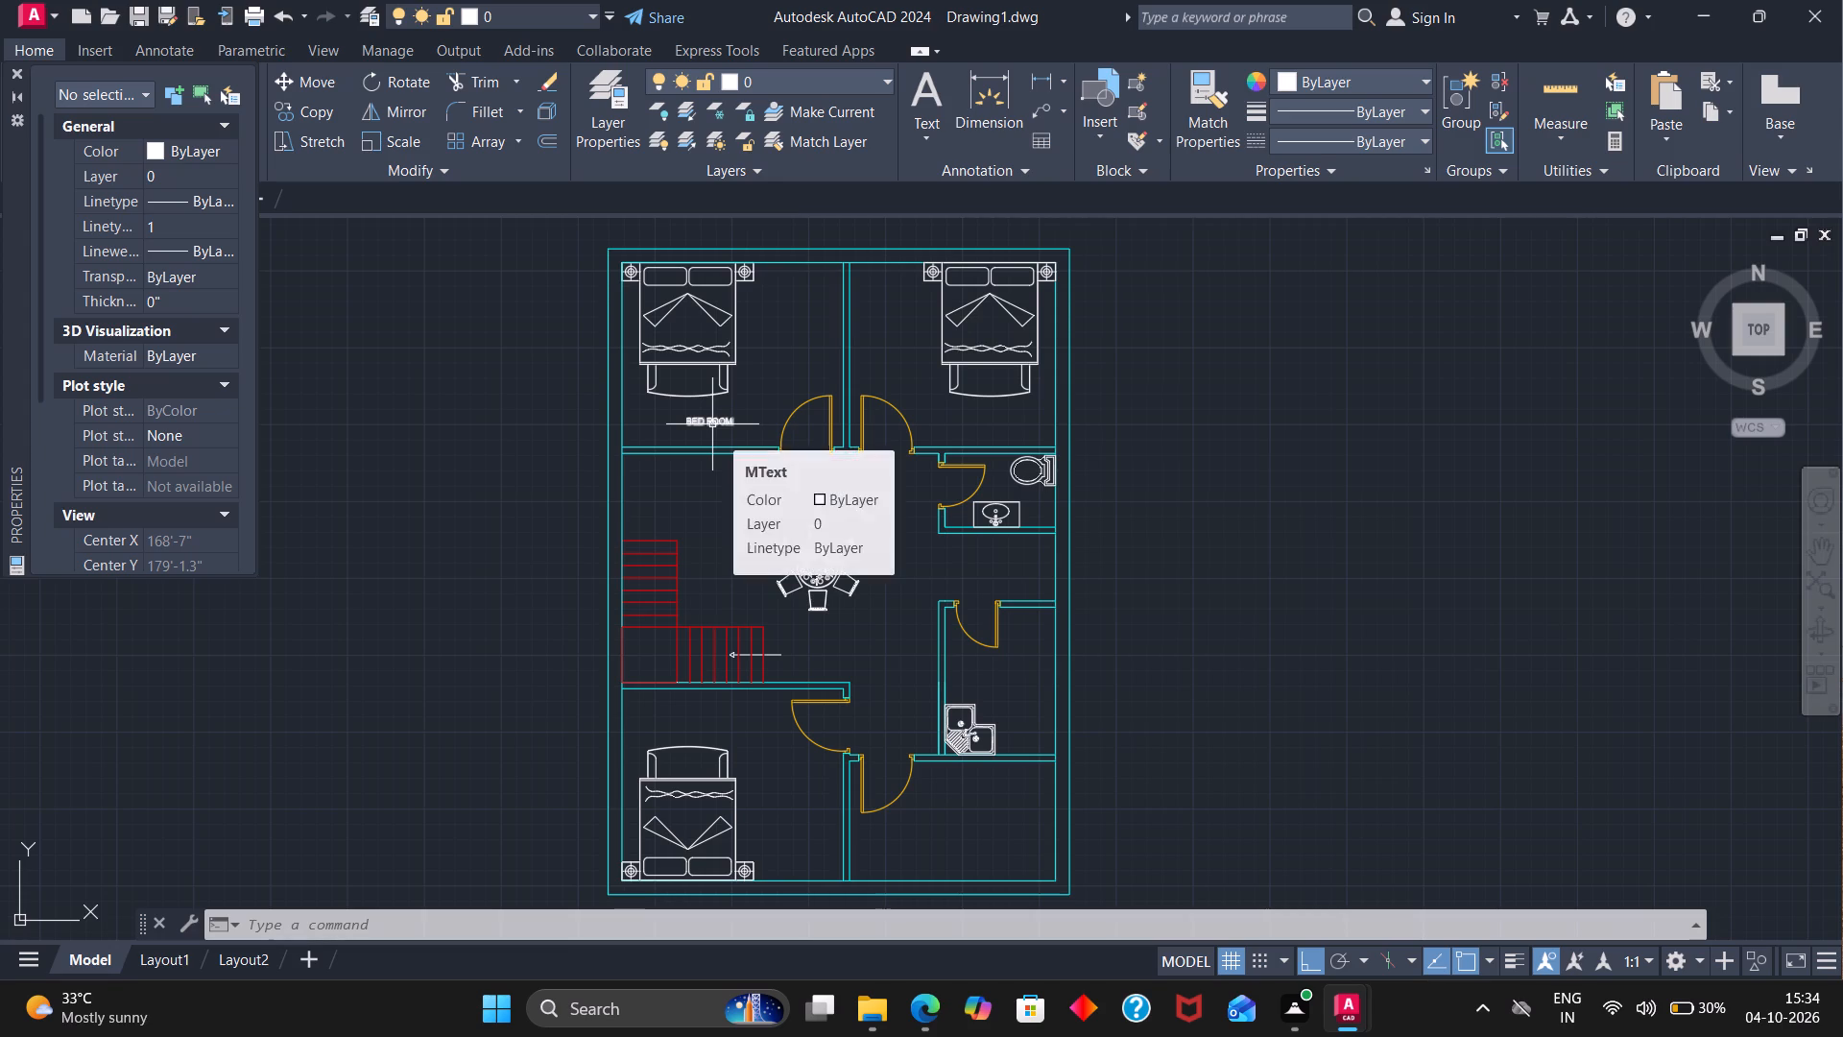
pyautogui.write('CO')
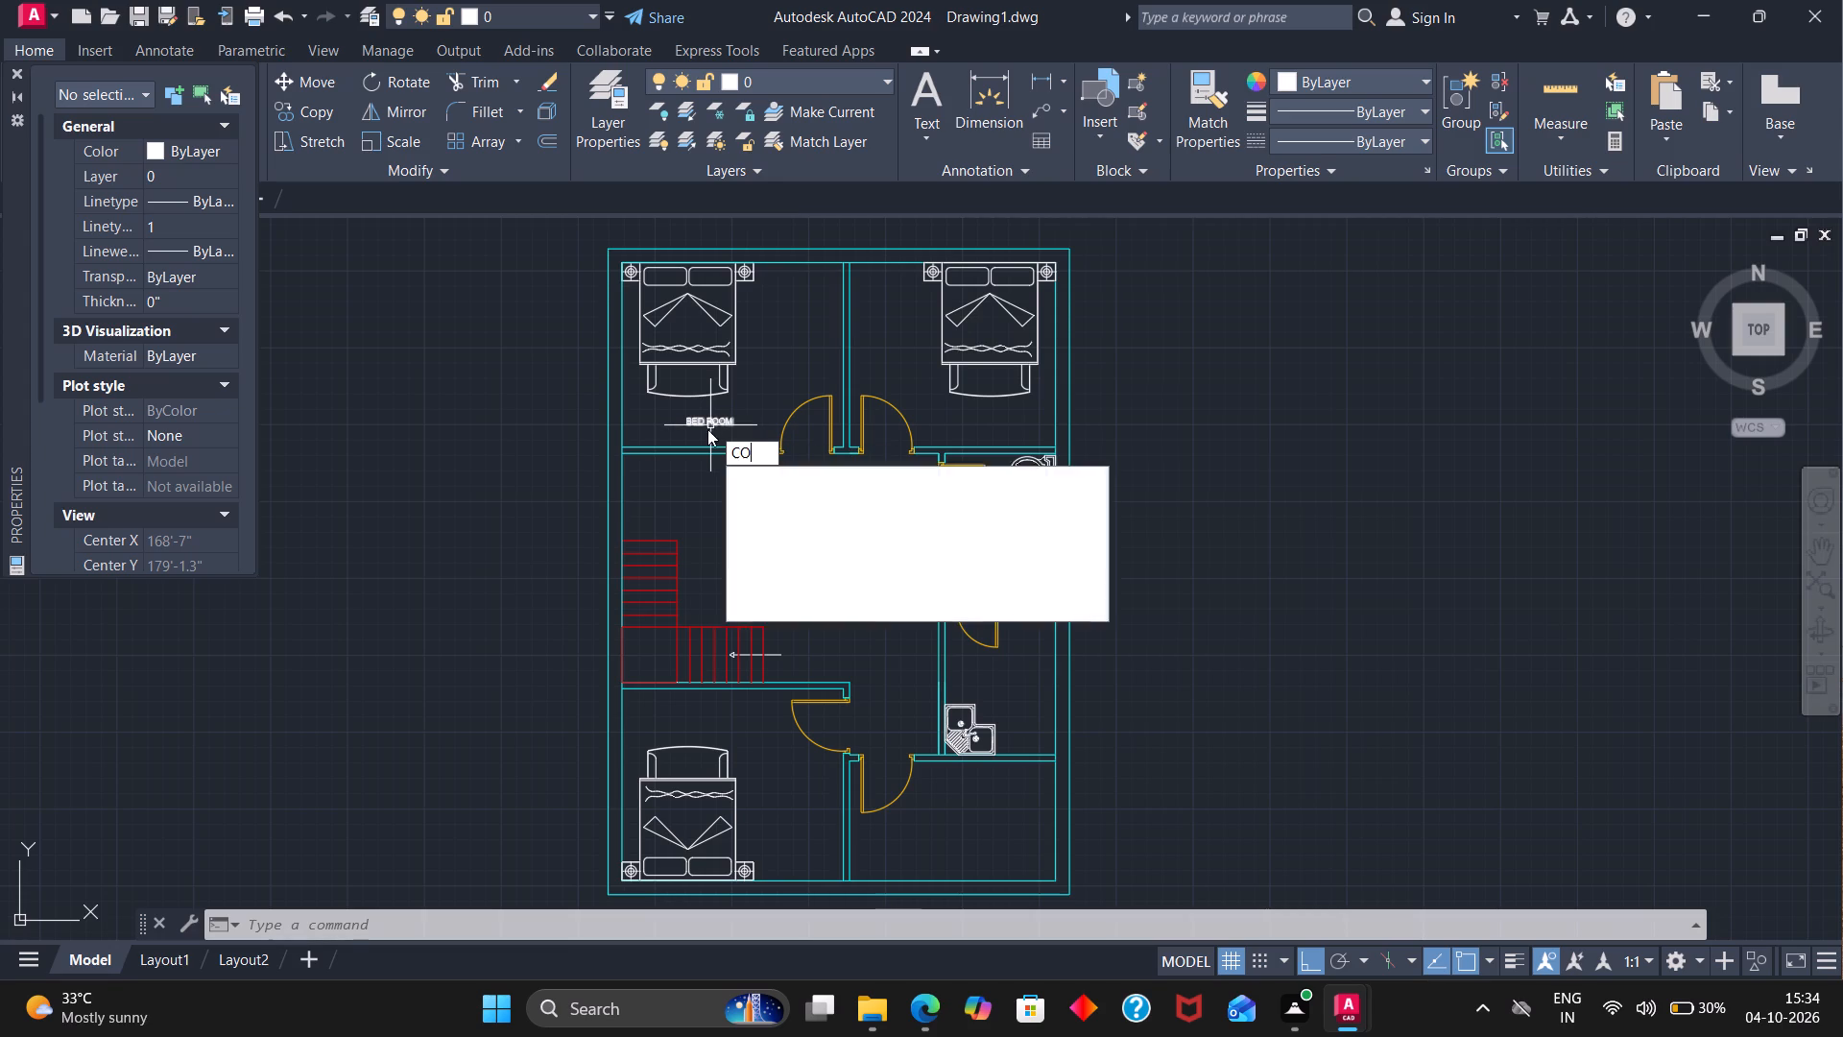
pyautogui.press('Return')
pyautogui.click(711, 426)
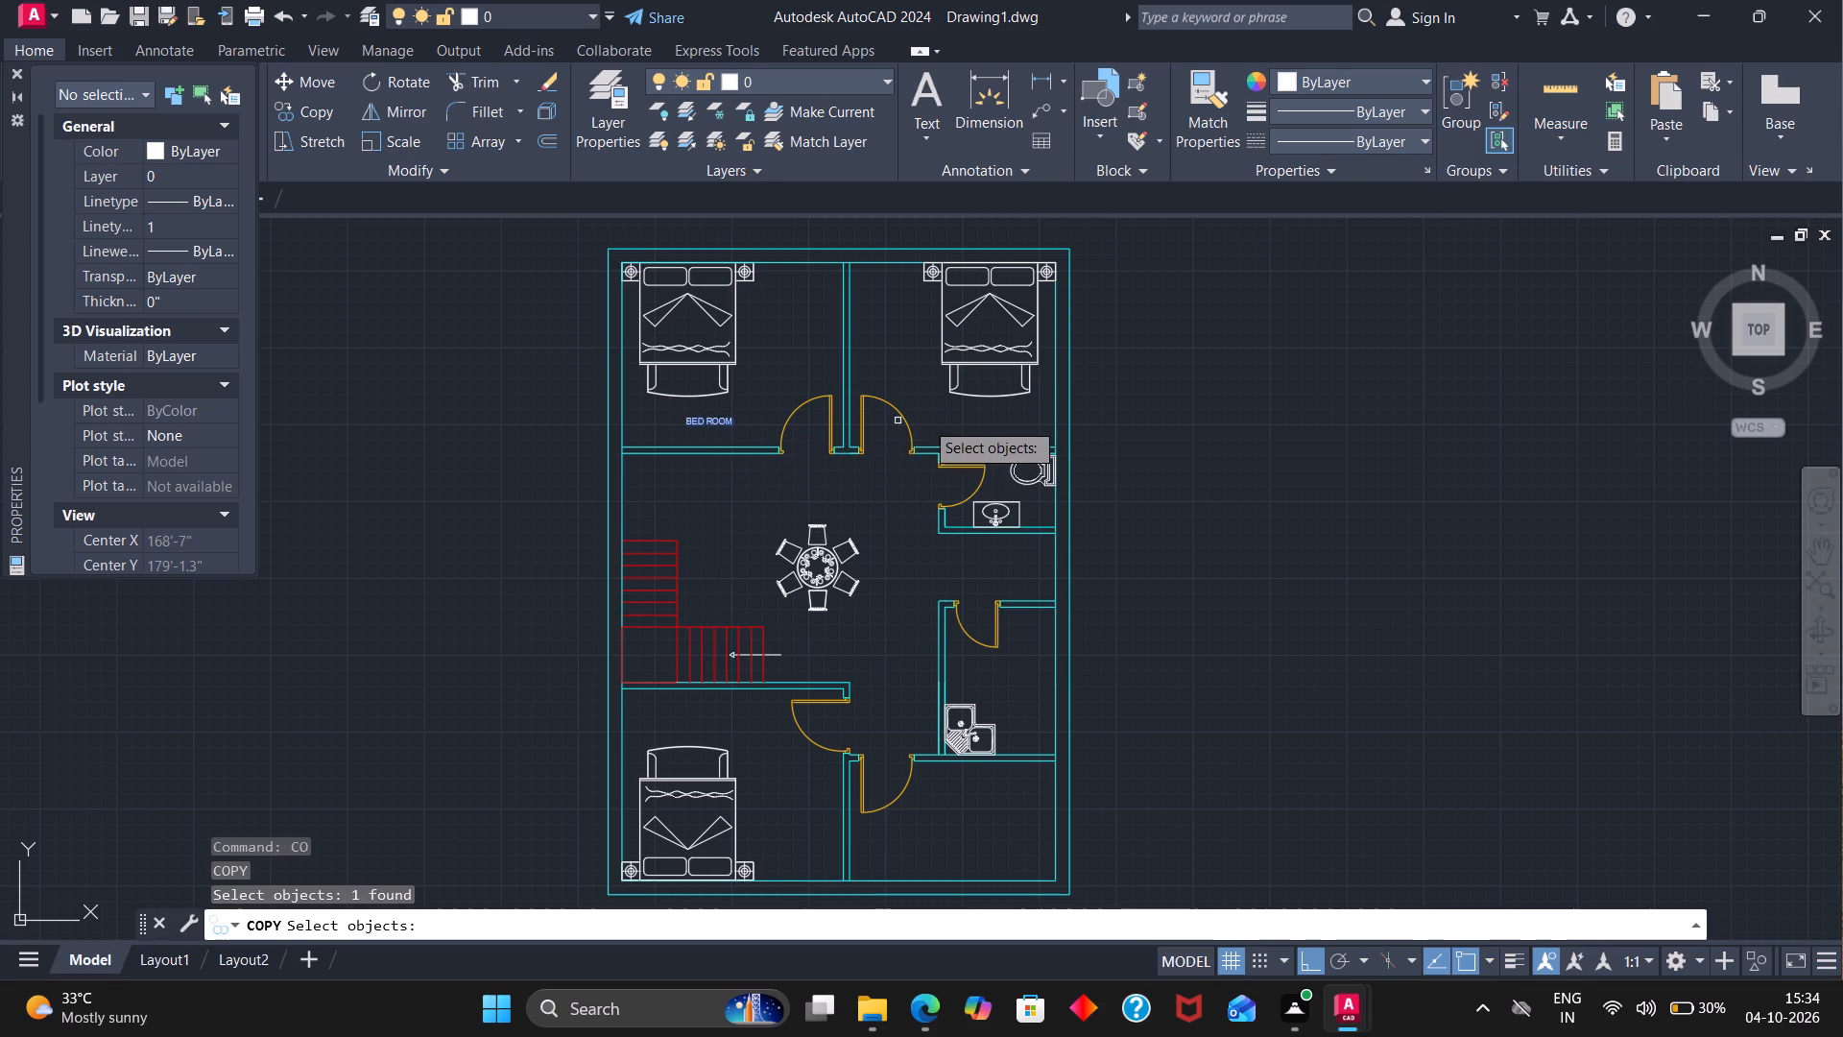
pyautogui.press('Return')
pyautogui.scroll(2, 726, 426)
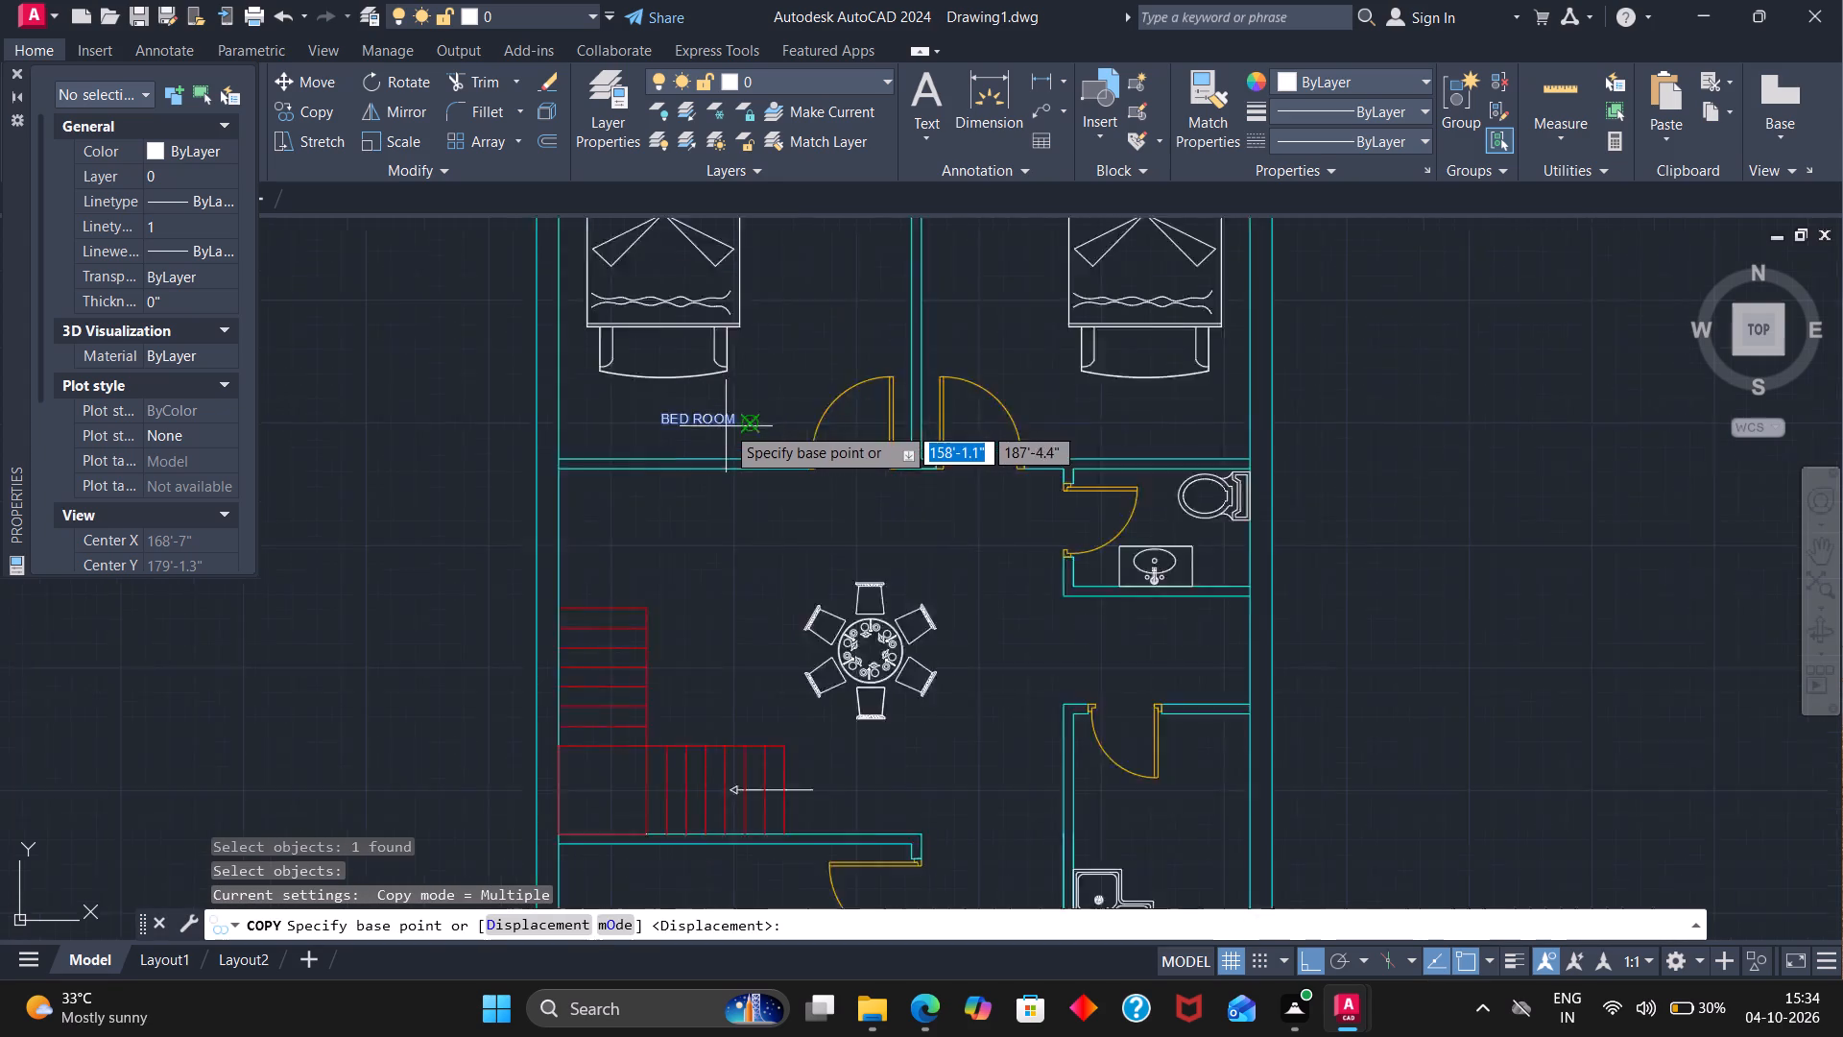
pyautogui.click(682, 418)
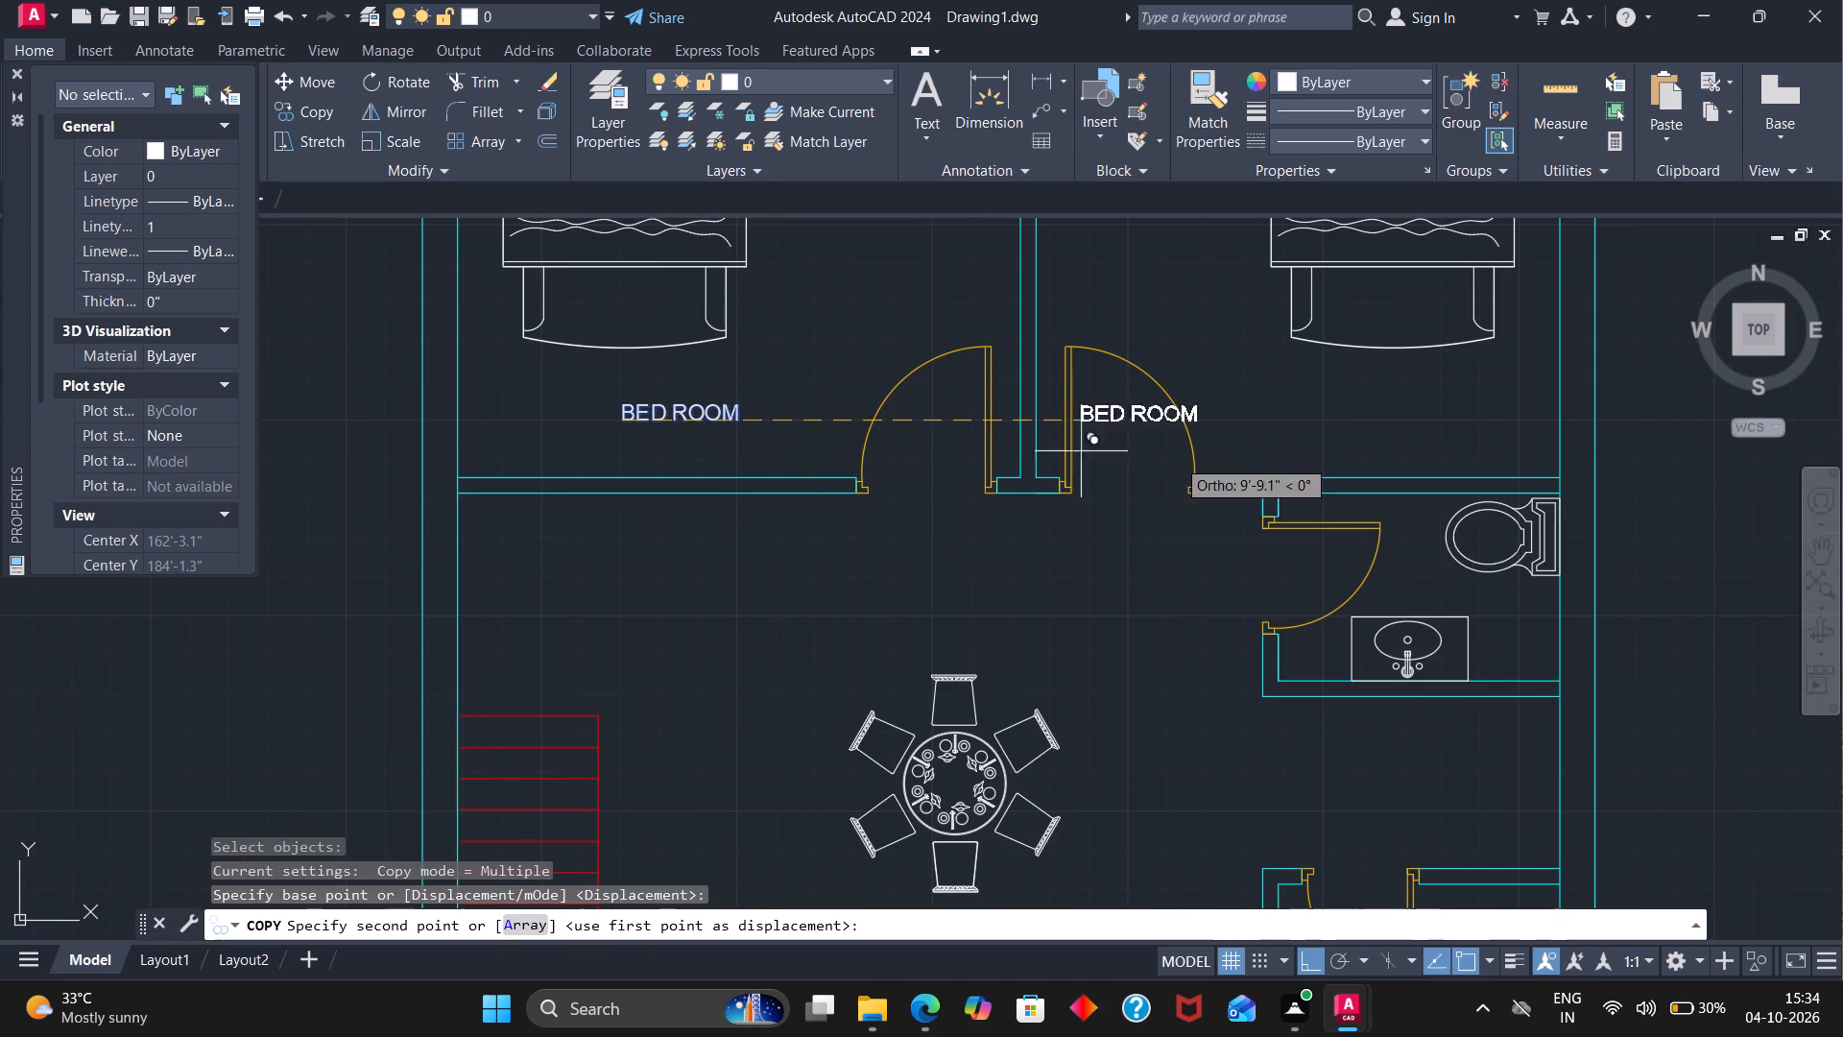
pyautogui.click(1258, 445)
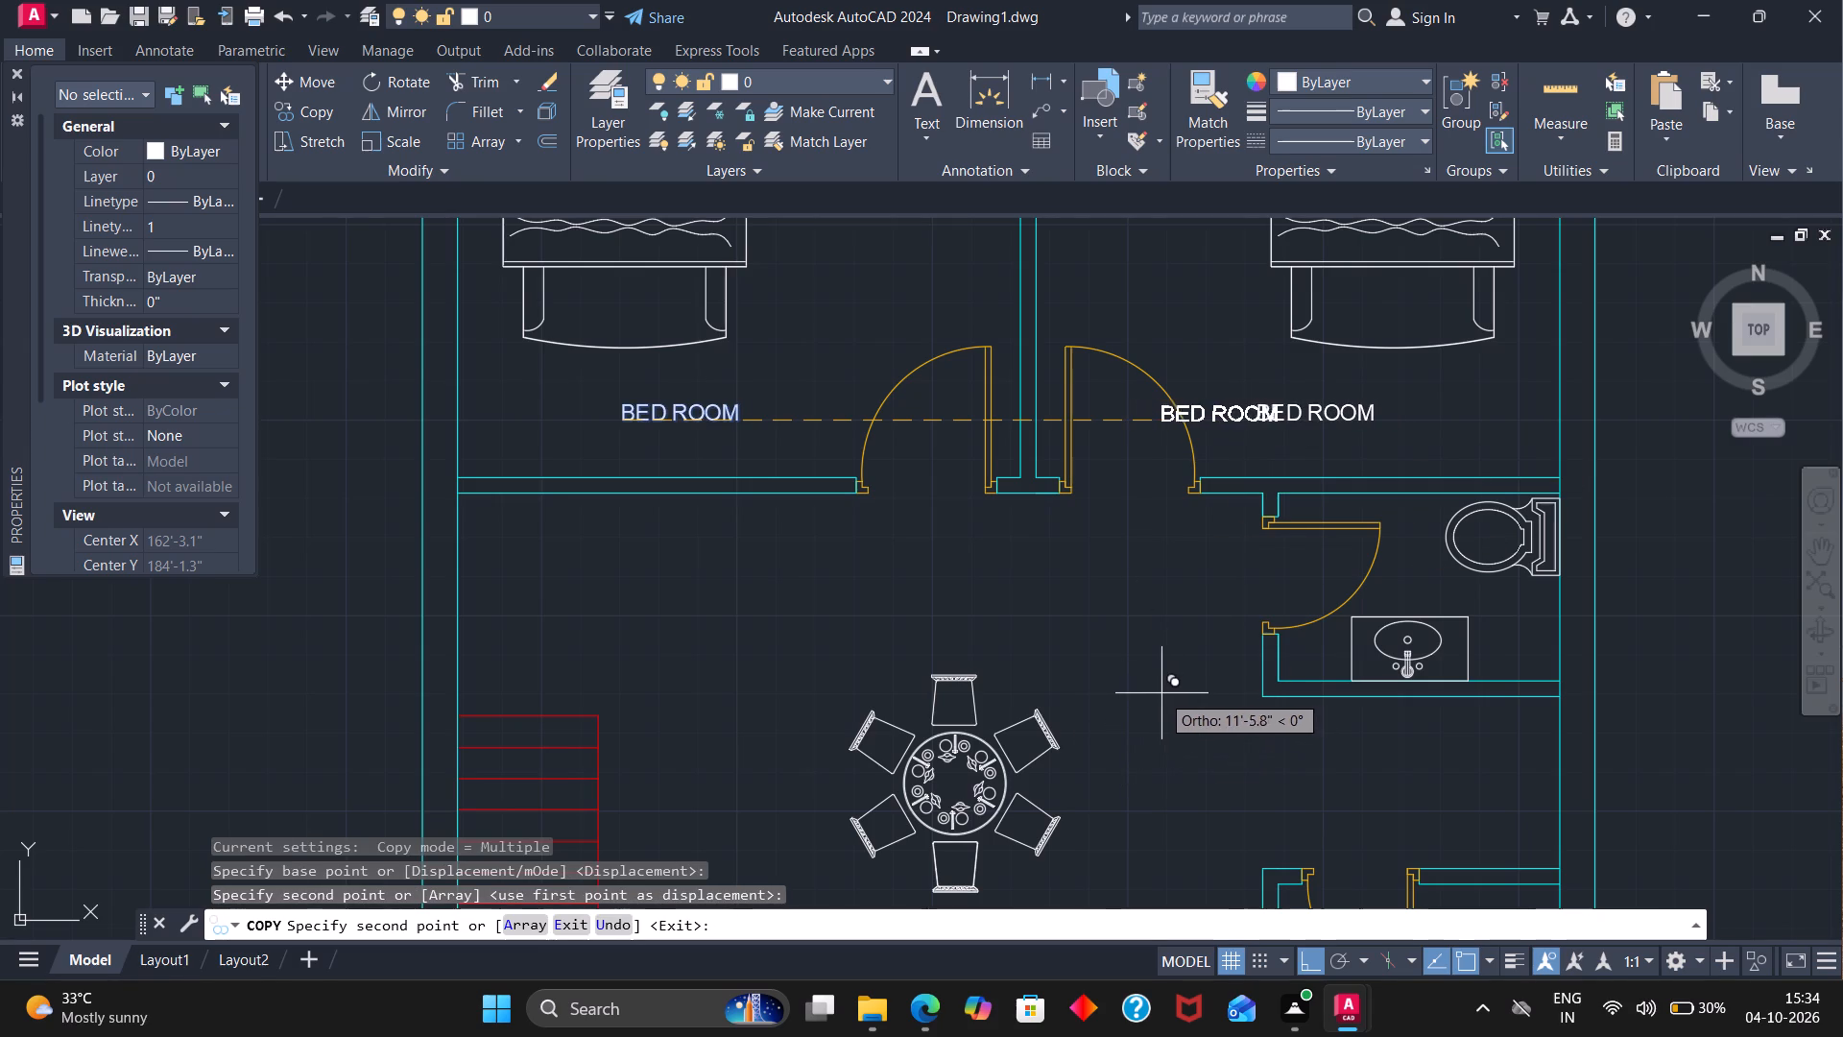
# With ortho off, place further BED ROOM label copies below the dining table and above the kitchen sink.
pyautogui.scroll(-2, 935, 807)
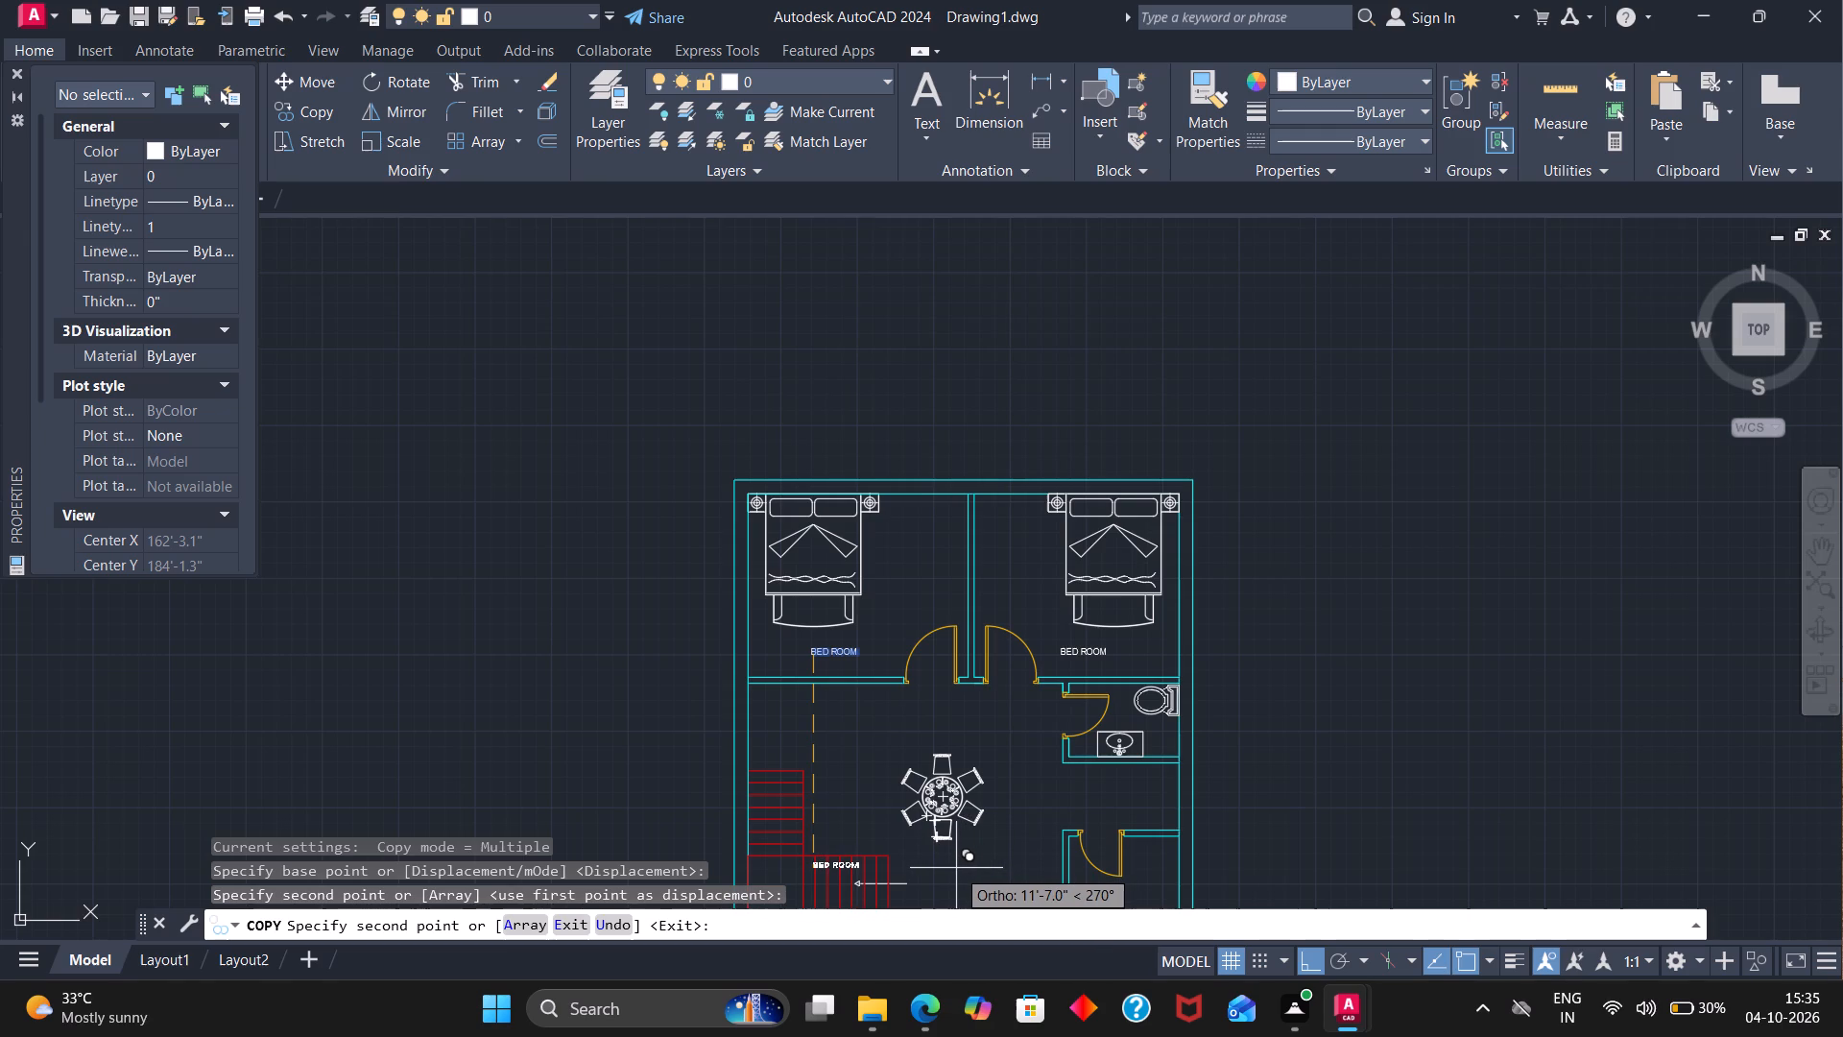
pyautogui.press('F8')
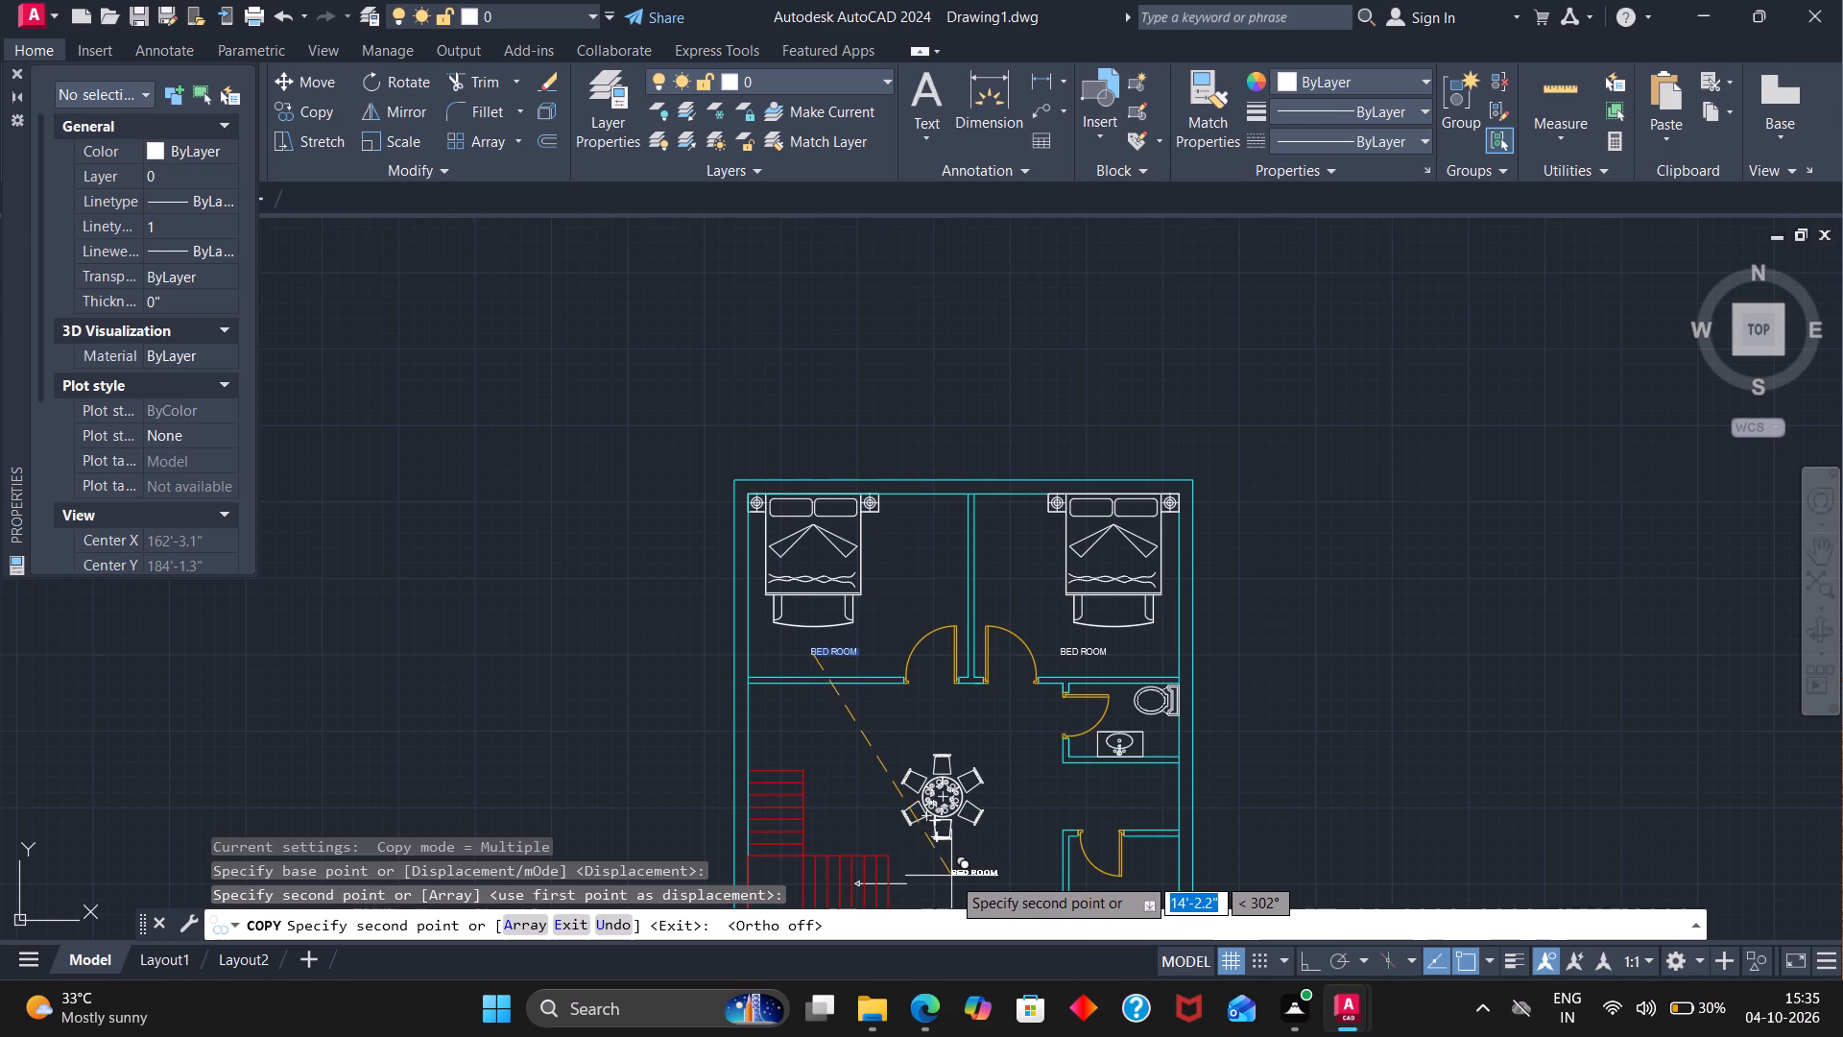
pyautogui.scroll(-1, 951, 876)
pyautogui.scroll(2, 945, 878)
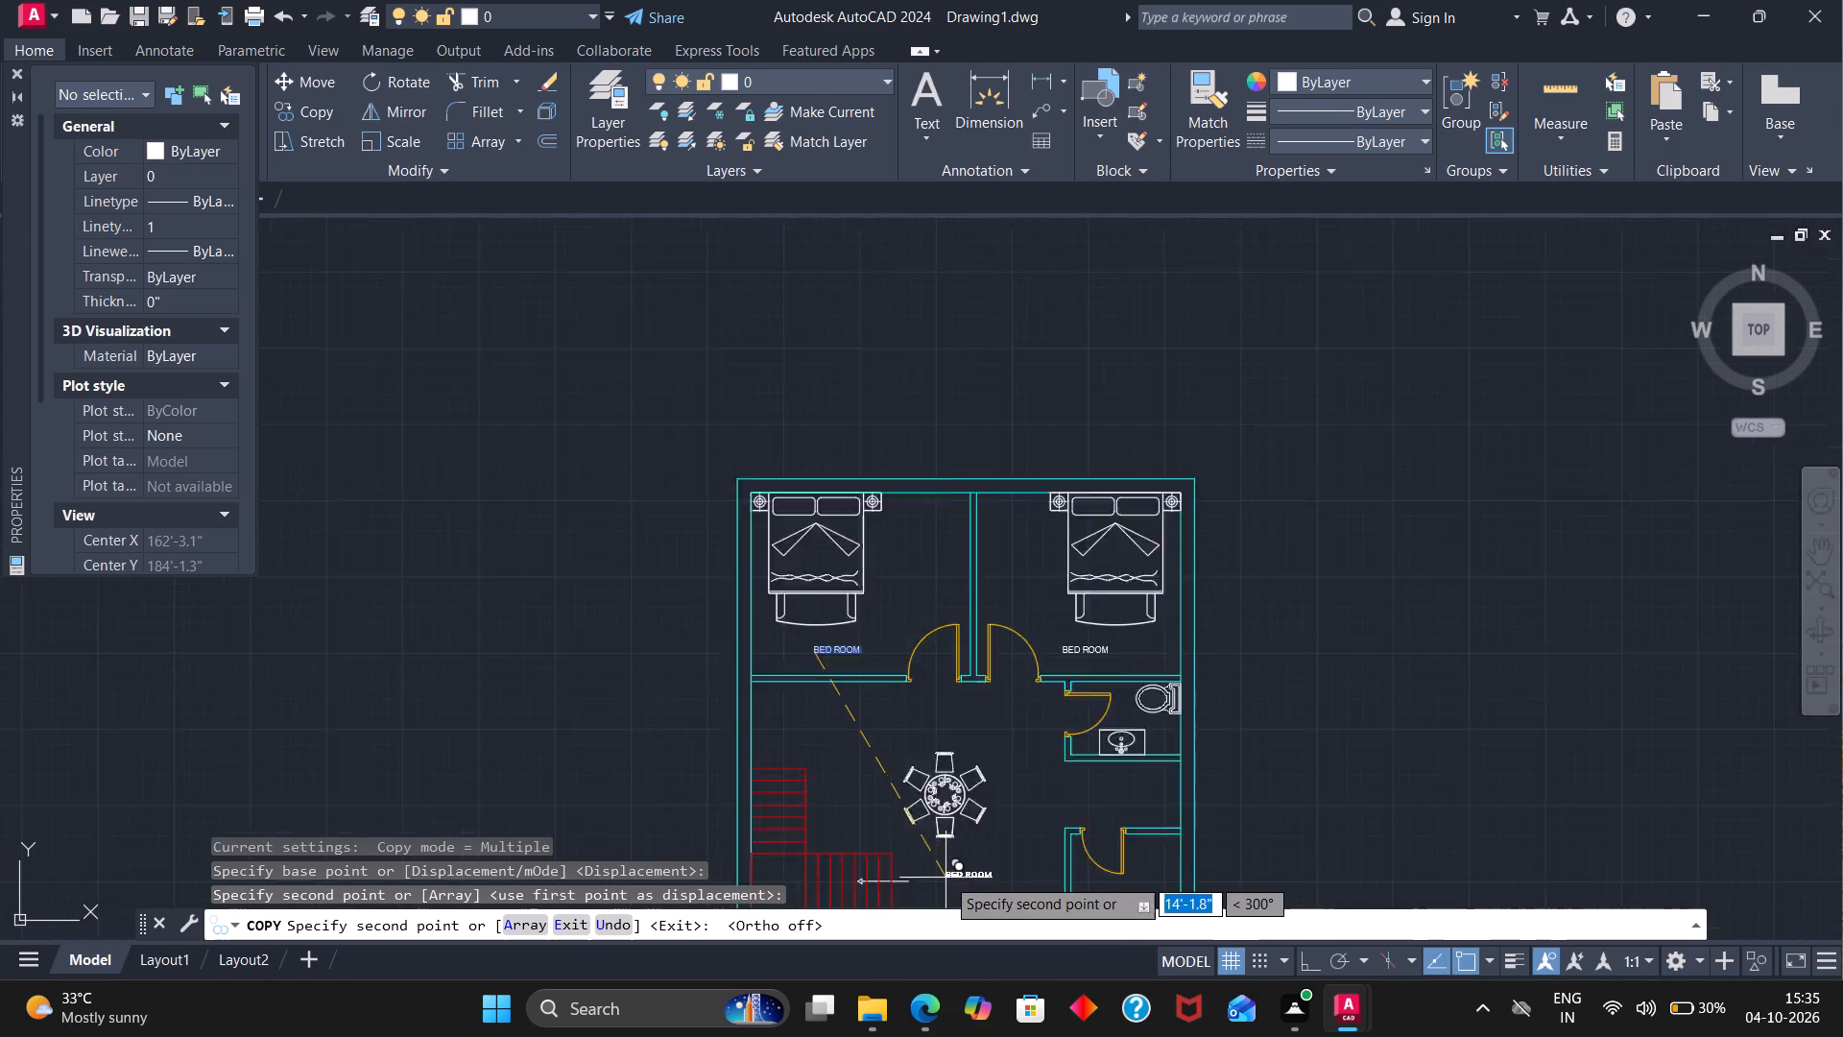
pyautogui.click(953, 871)
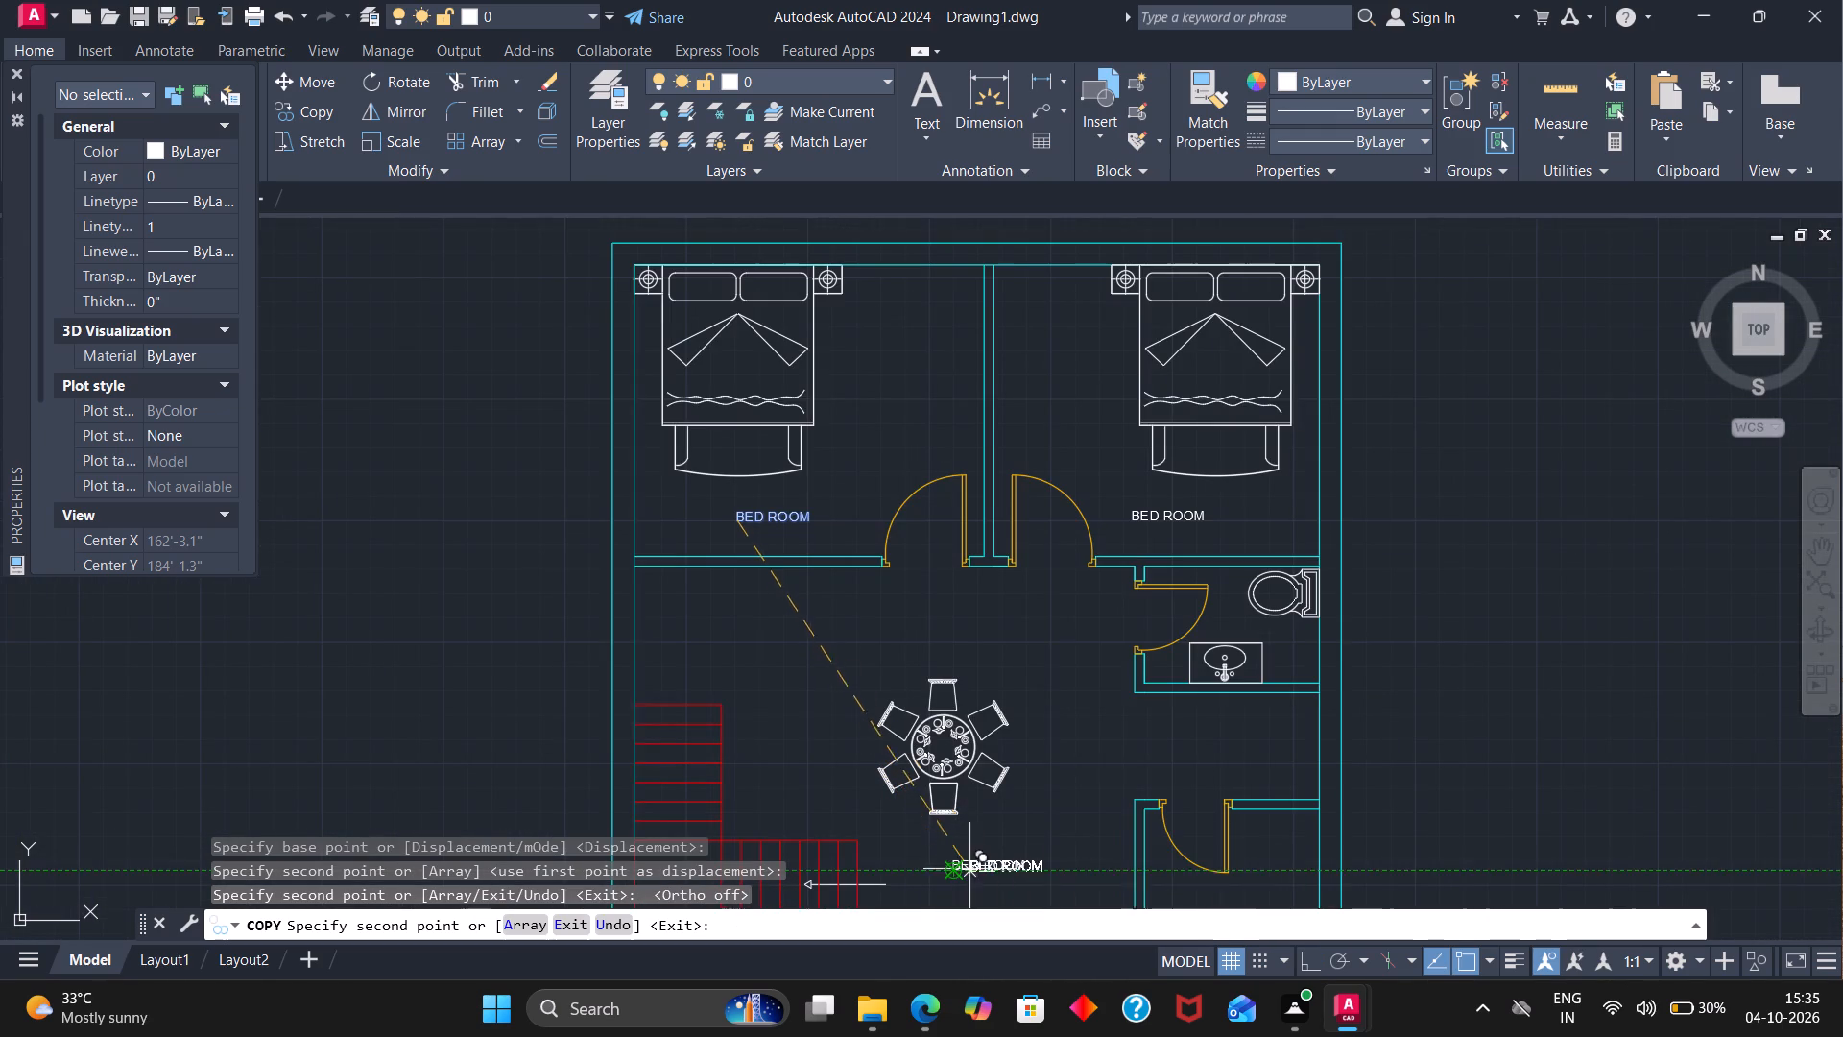
pyautogui.scroll(-2, 1180, 773)
pyautogui.scroll(2, 1205, 838)
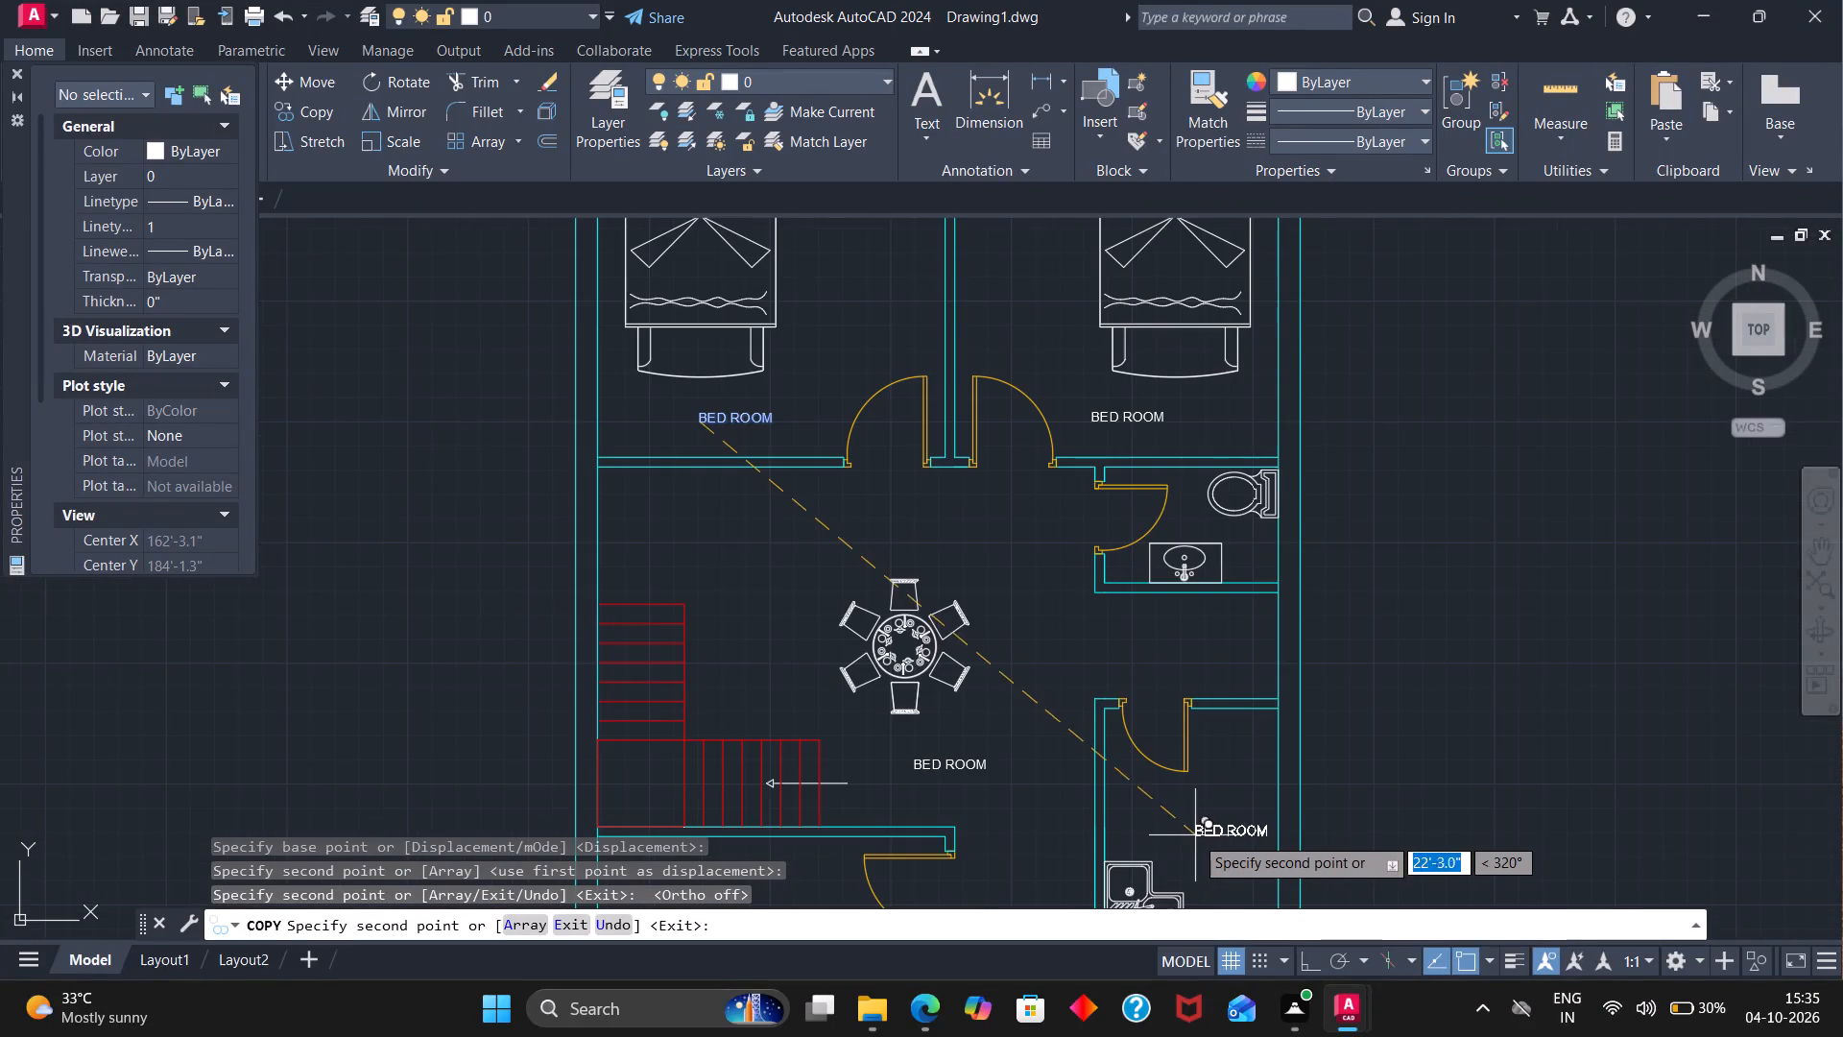
pyautogui.click(1166, 816)
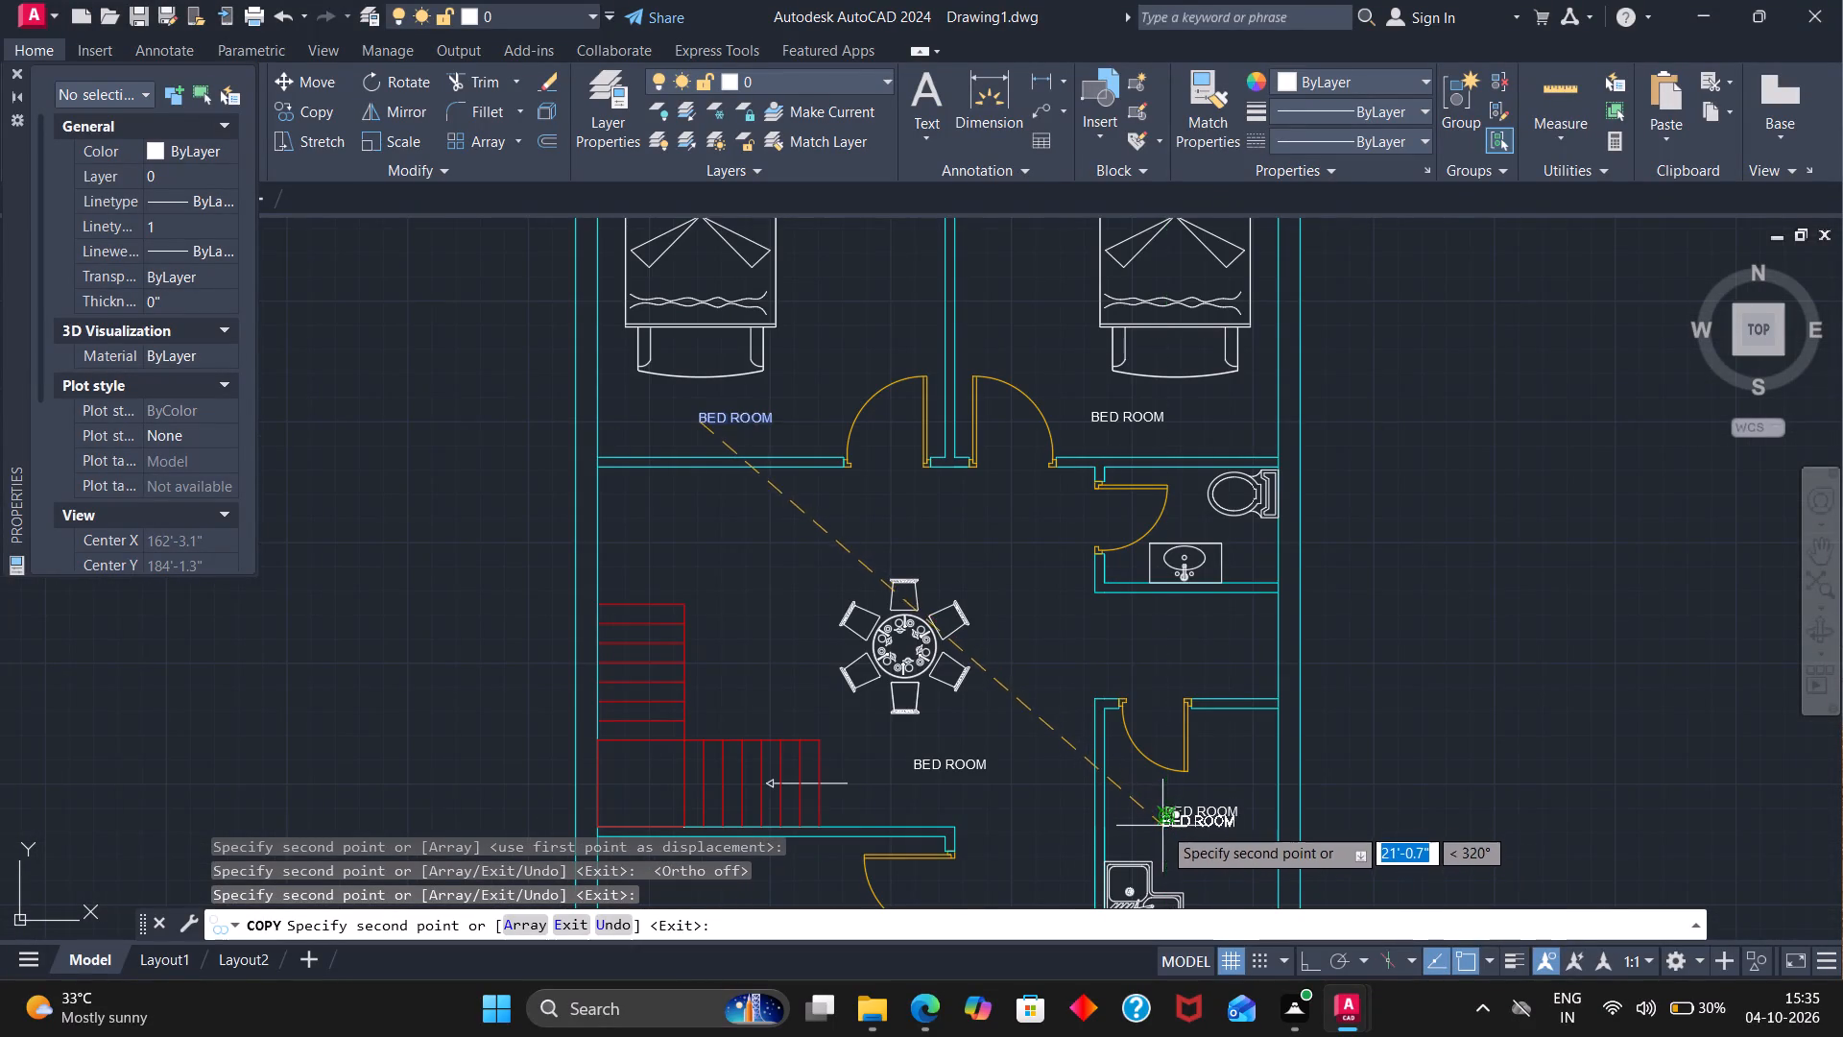
# Place BED ROOM label copies beside the bed in the lower-left bedroom and in the lower-right room, ending the copying.
pyautogui.scroll(-4, 1161, 827)
pyautogui.scroll(4, 1086, 879)
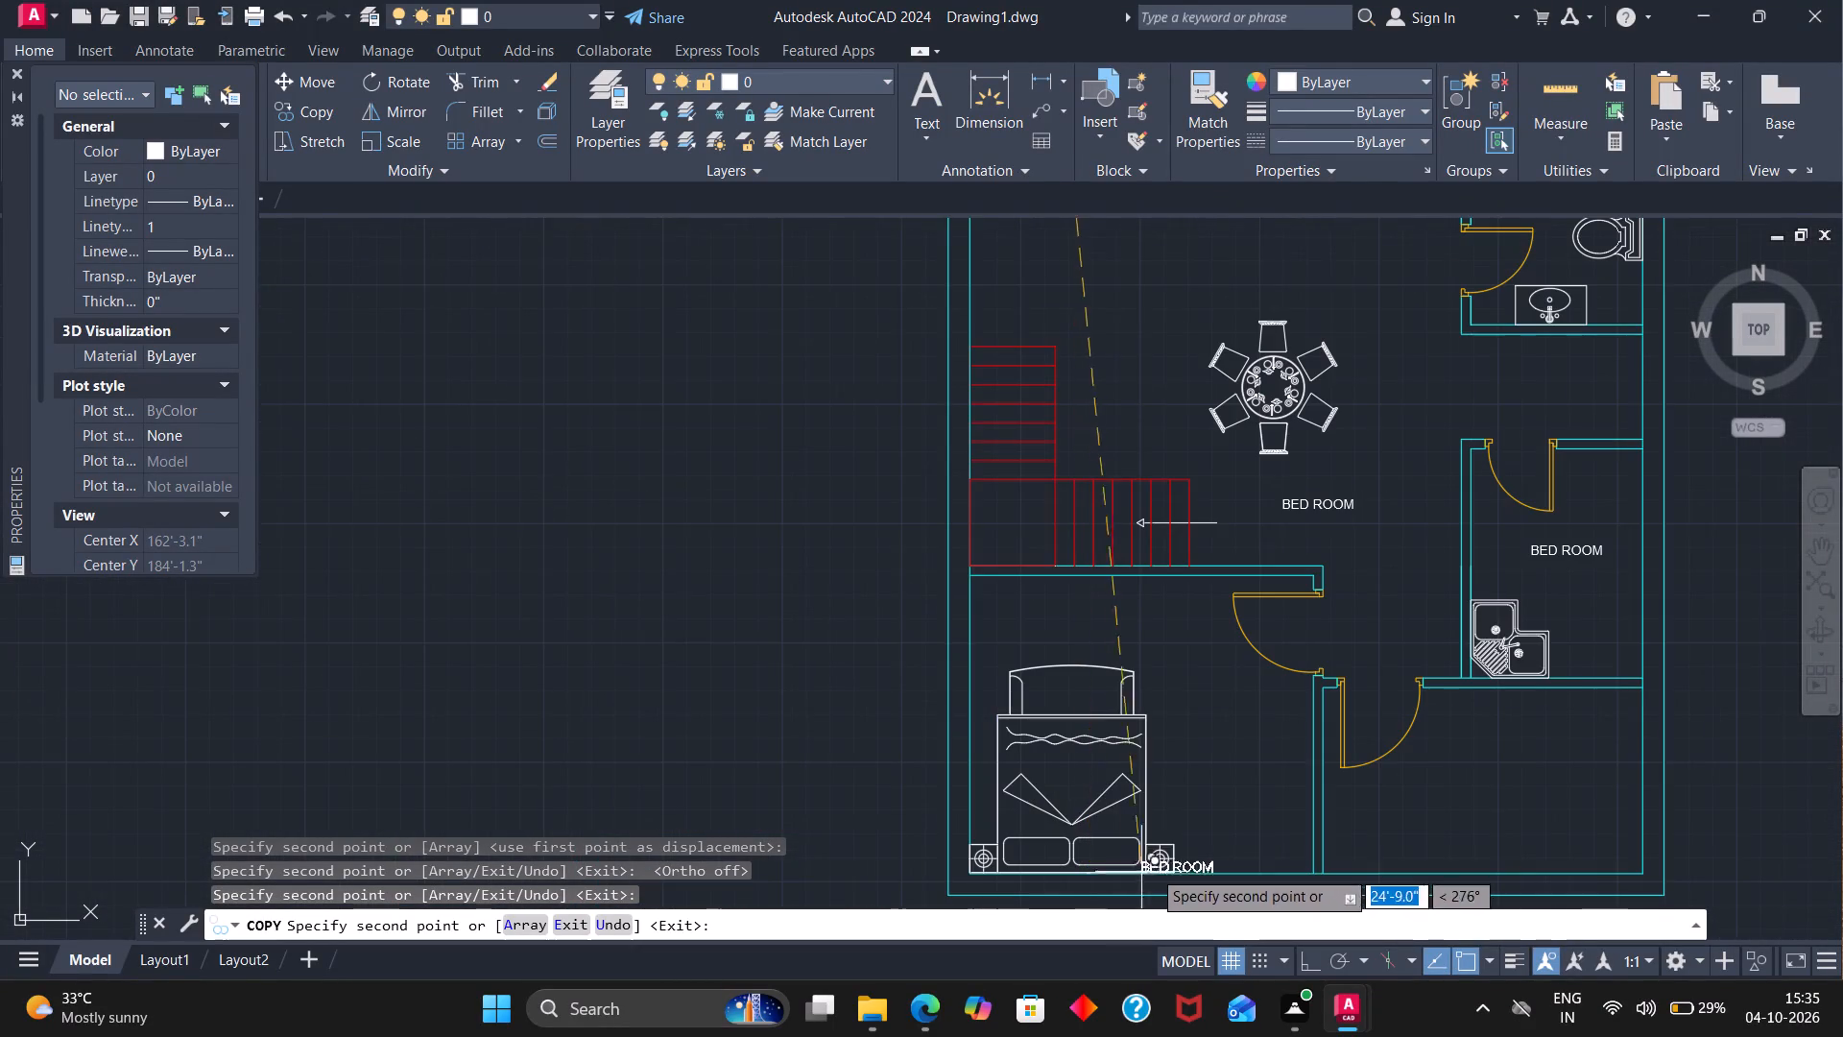
pyautogui.click(1206, 741)
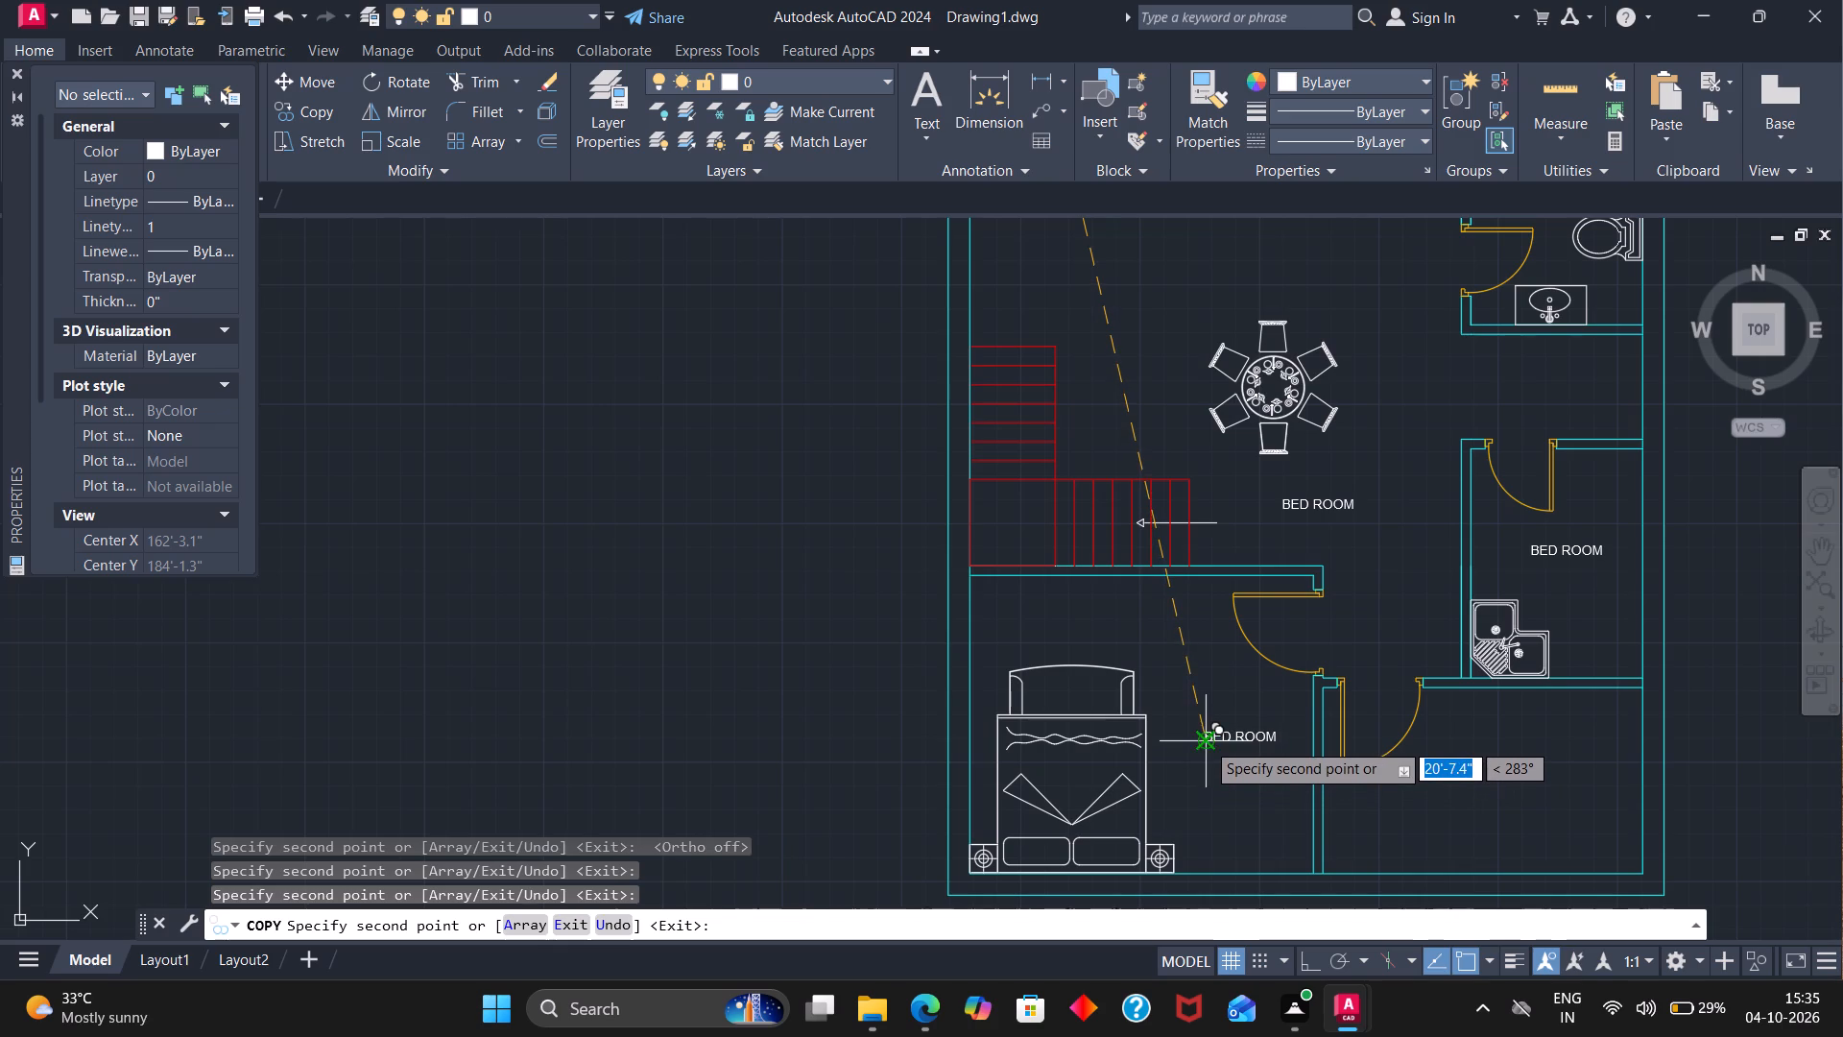
pyautogui.click(1476, 782)
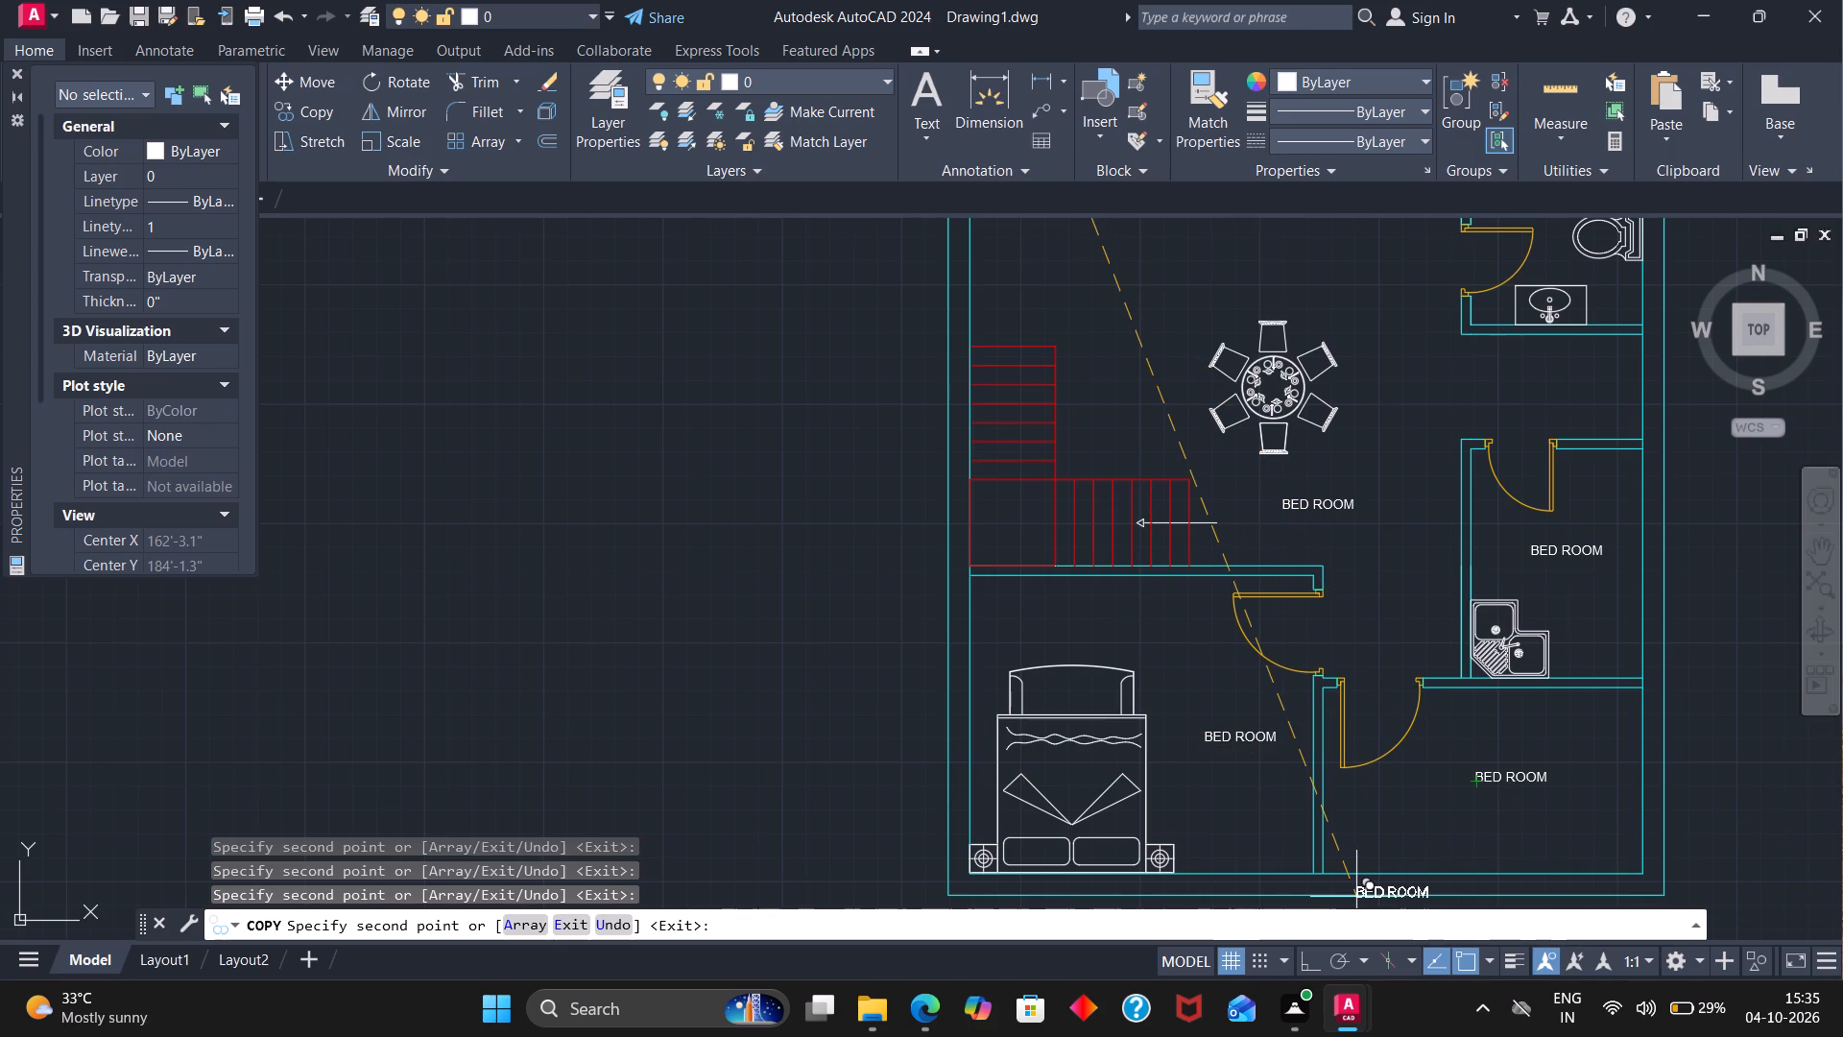
pyautogui.press('Escape')
pyautogui.scroll(-2, 1198, 489)
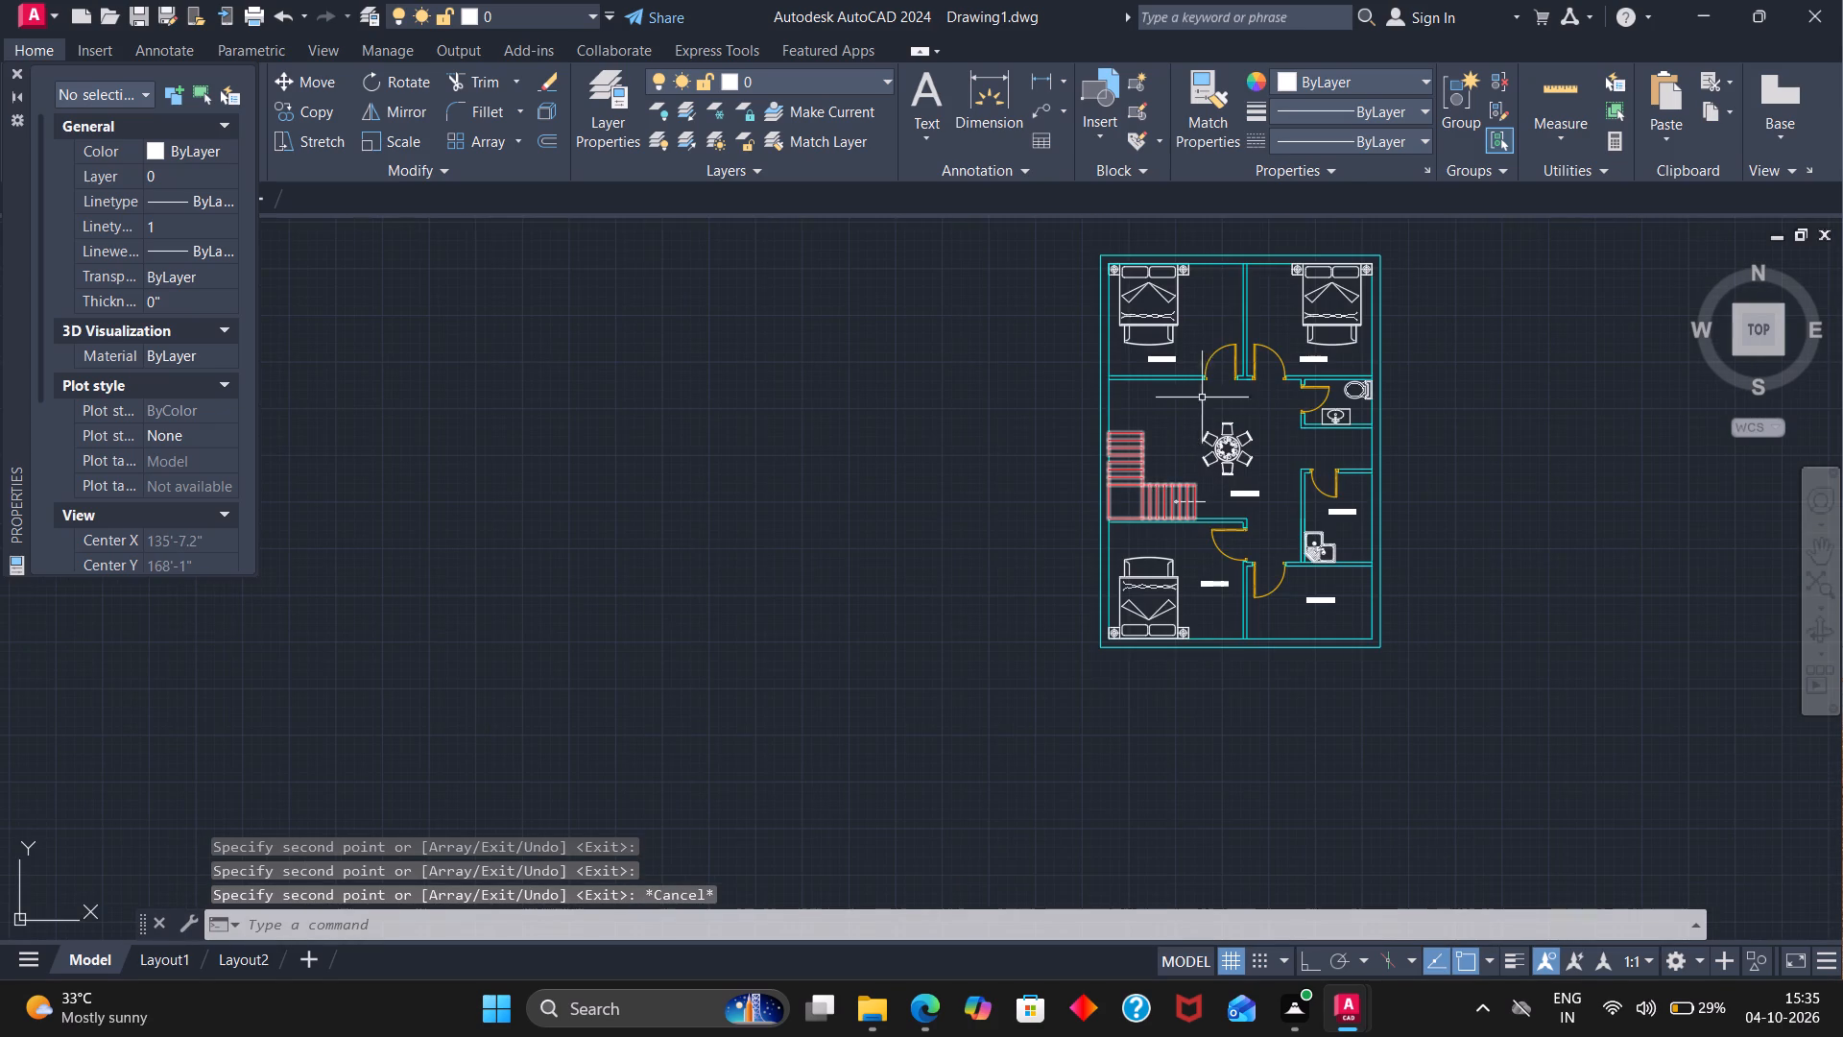
# Copy the BED ROOM label below the dining table to the hall area just outside the bathroom door.
pyautogui.scroll(3, 1176, 329)
pyautogui.scroll(-1, 1315, 421)
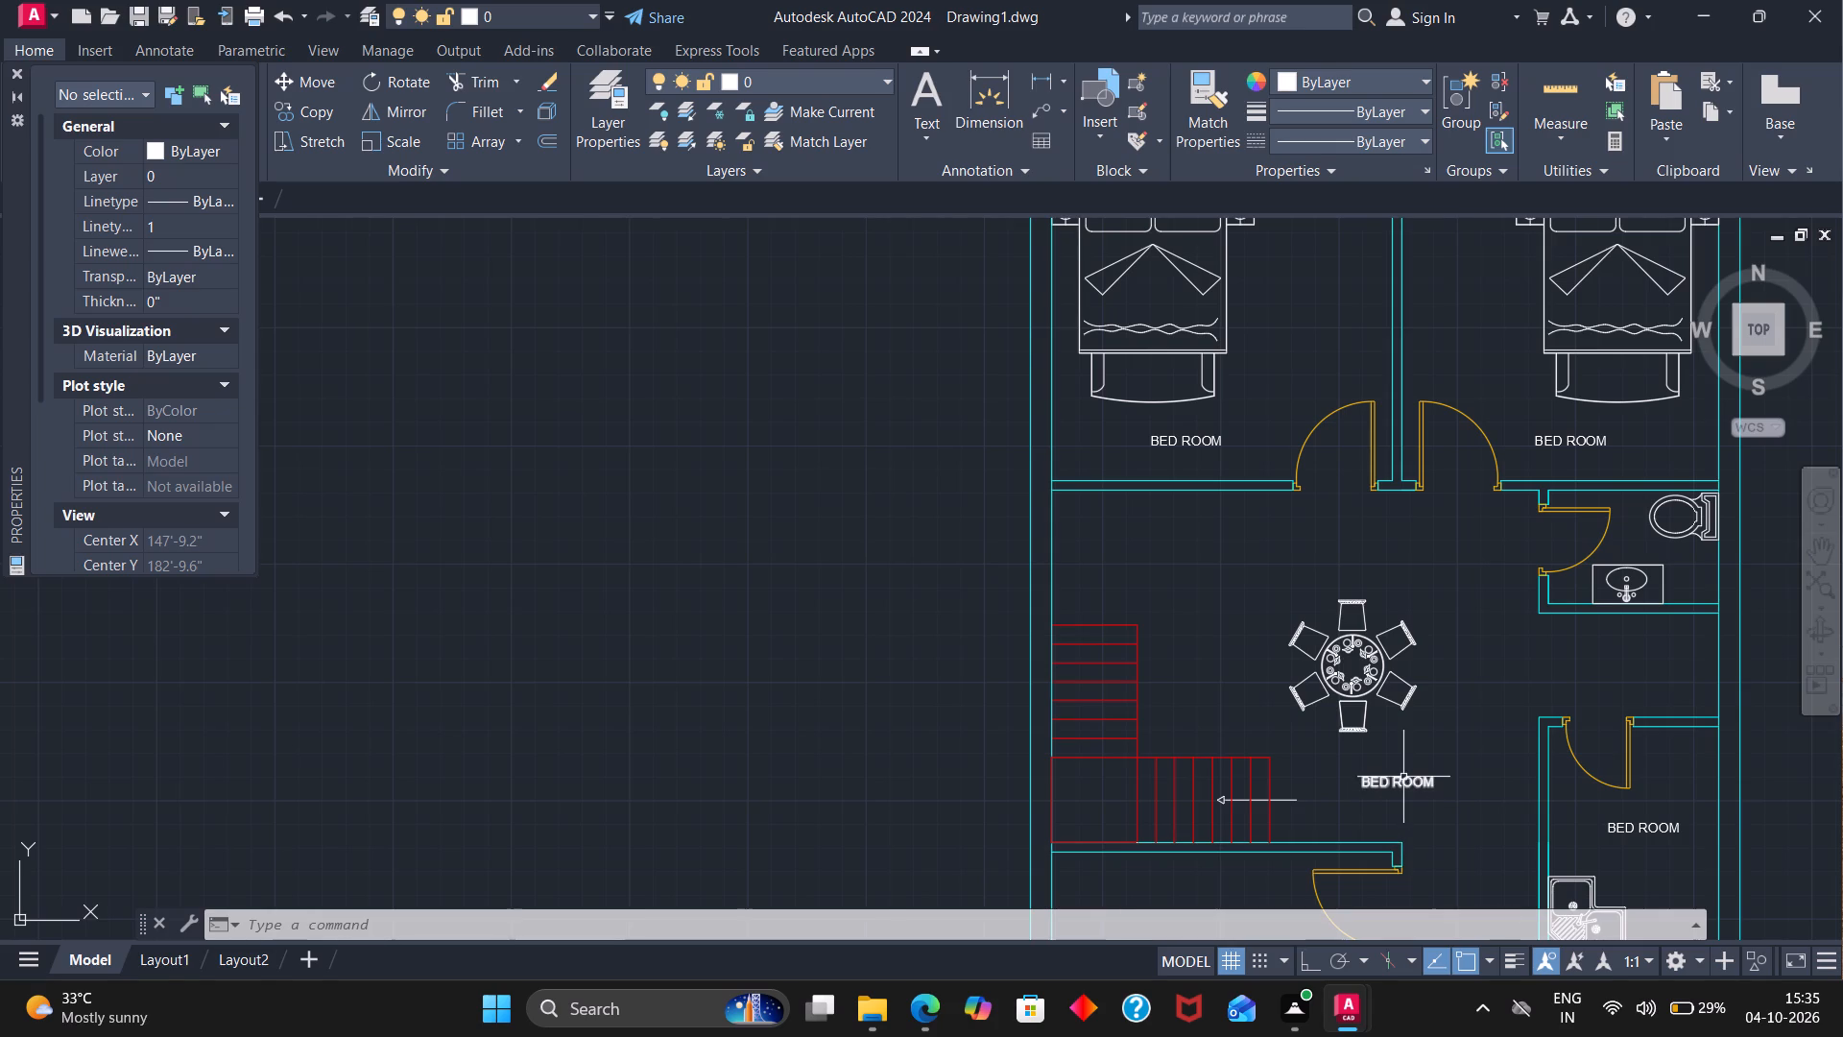
pyautogui.press('space')
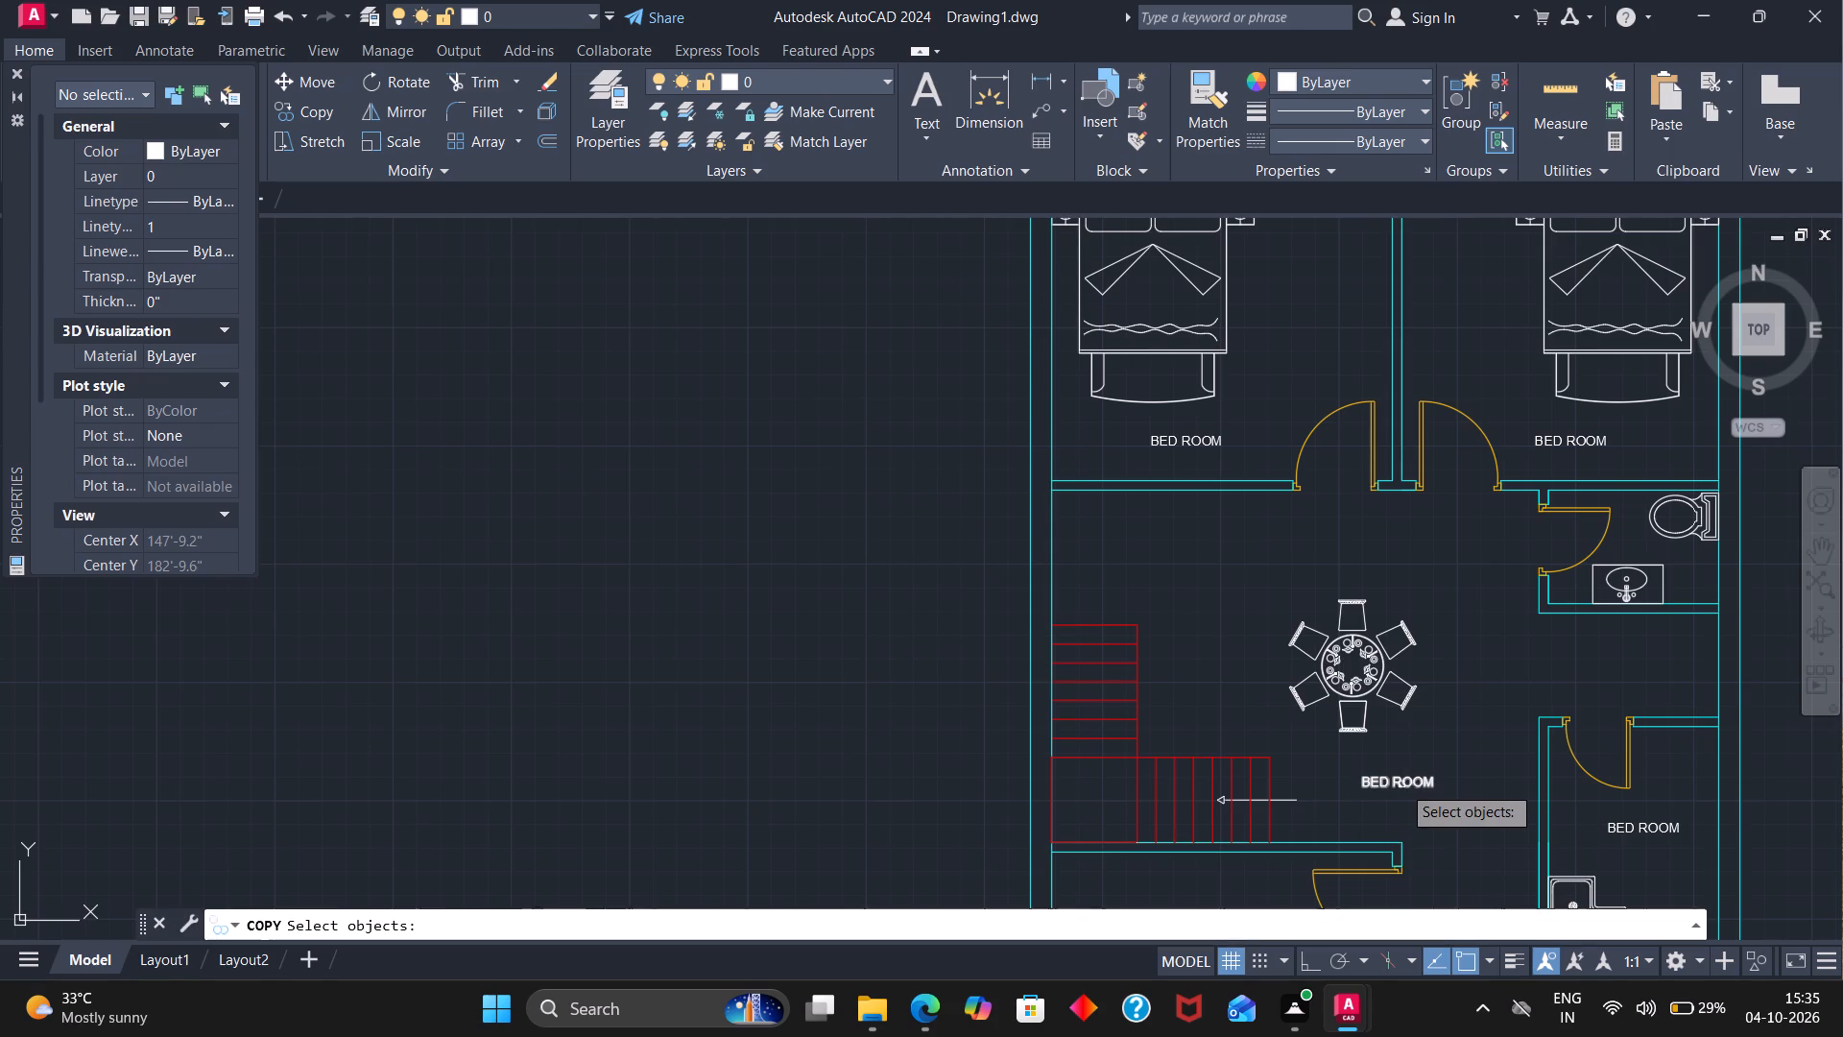
pyautogui.click(1399, 785)
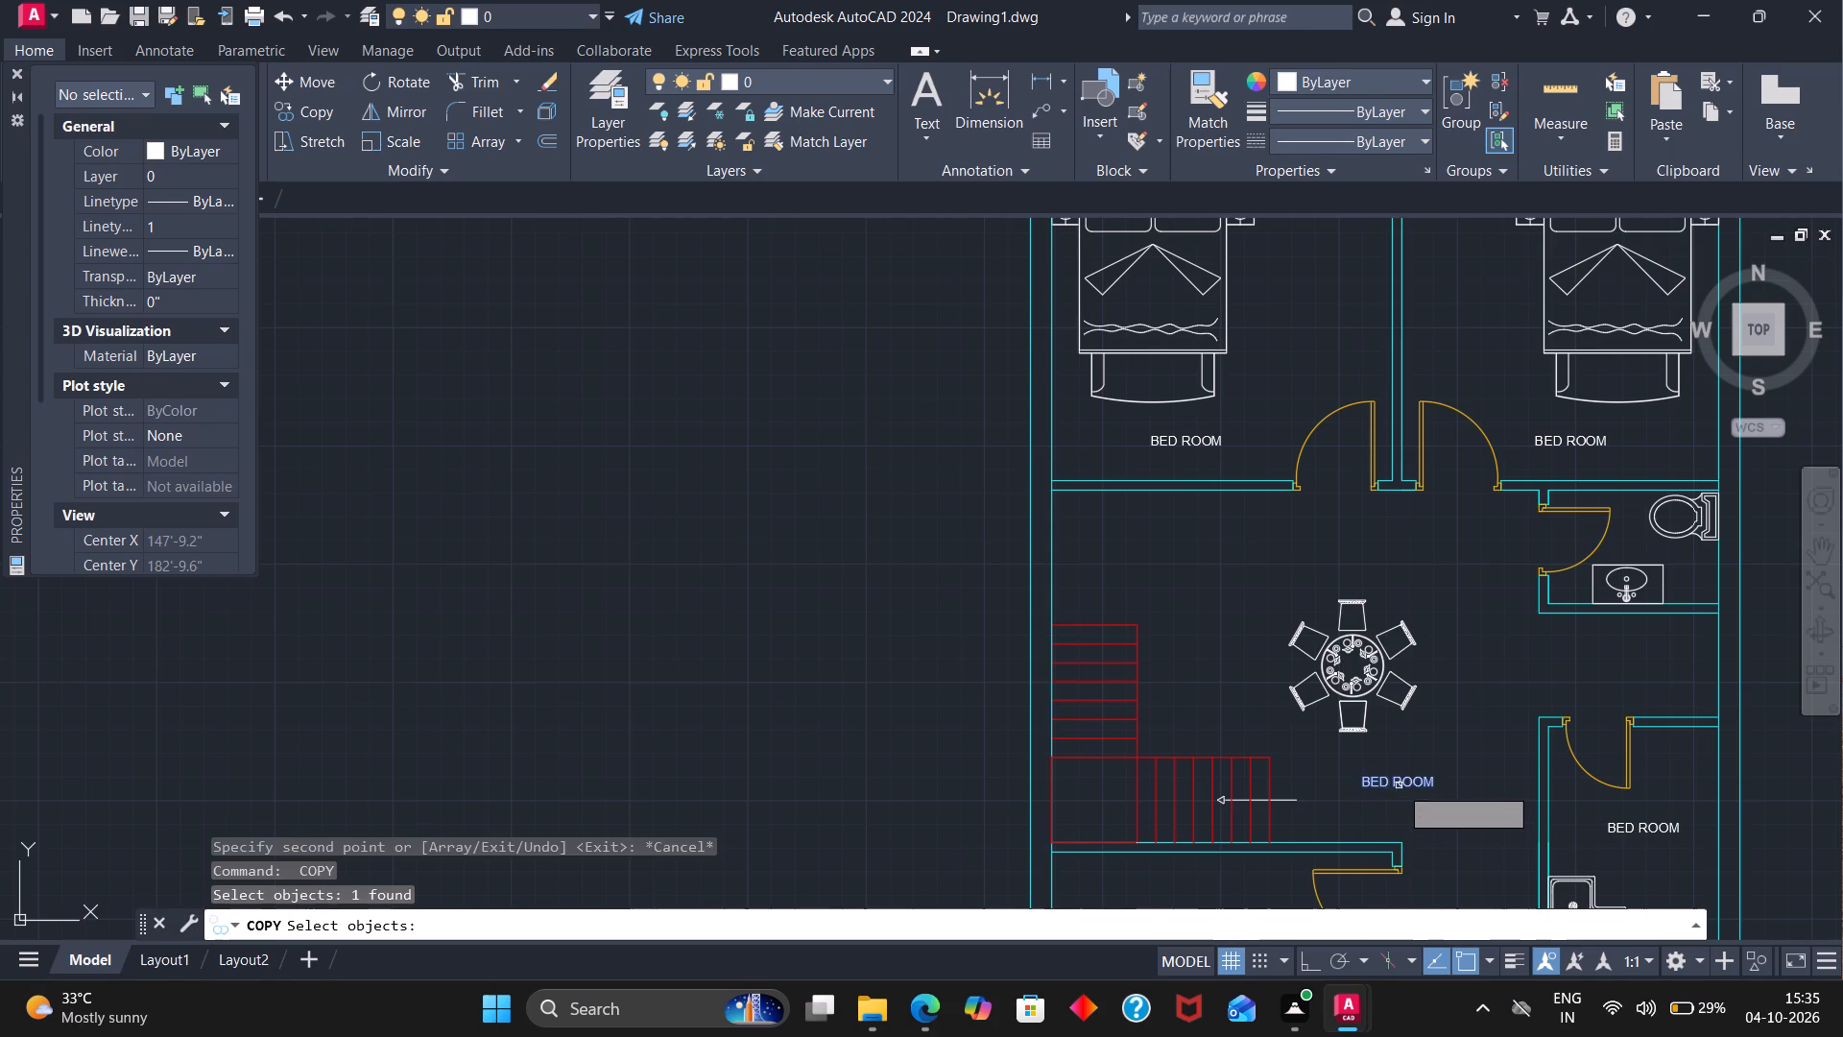
pyautogui.press('space')
pyautogui.click(1398, 784)
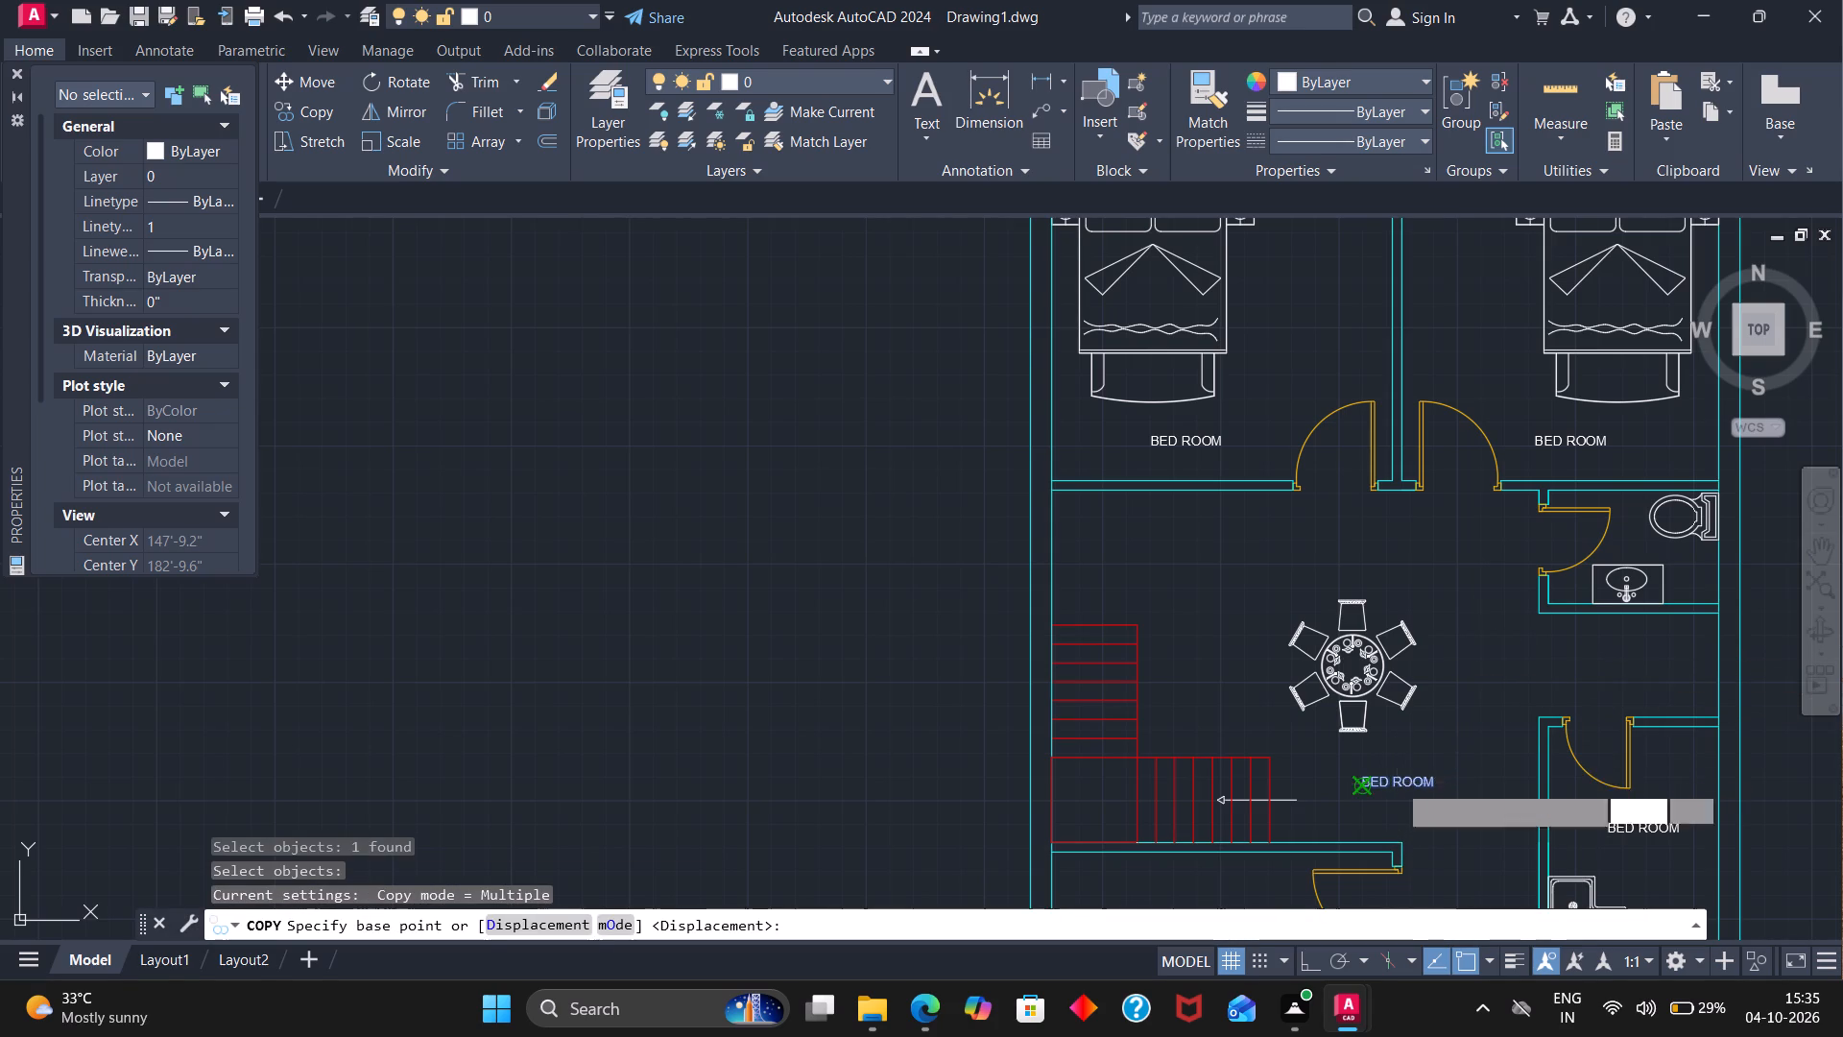
pyautogui.click(1451, 592)
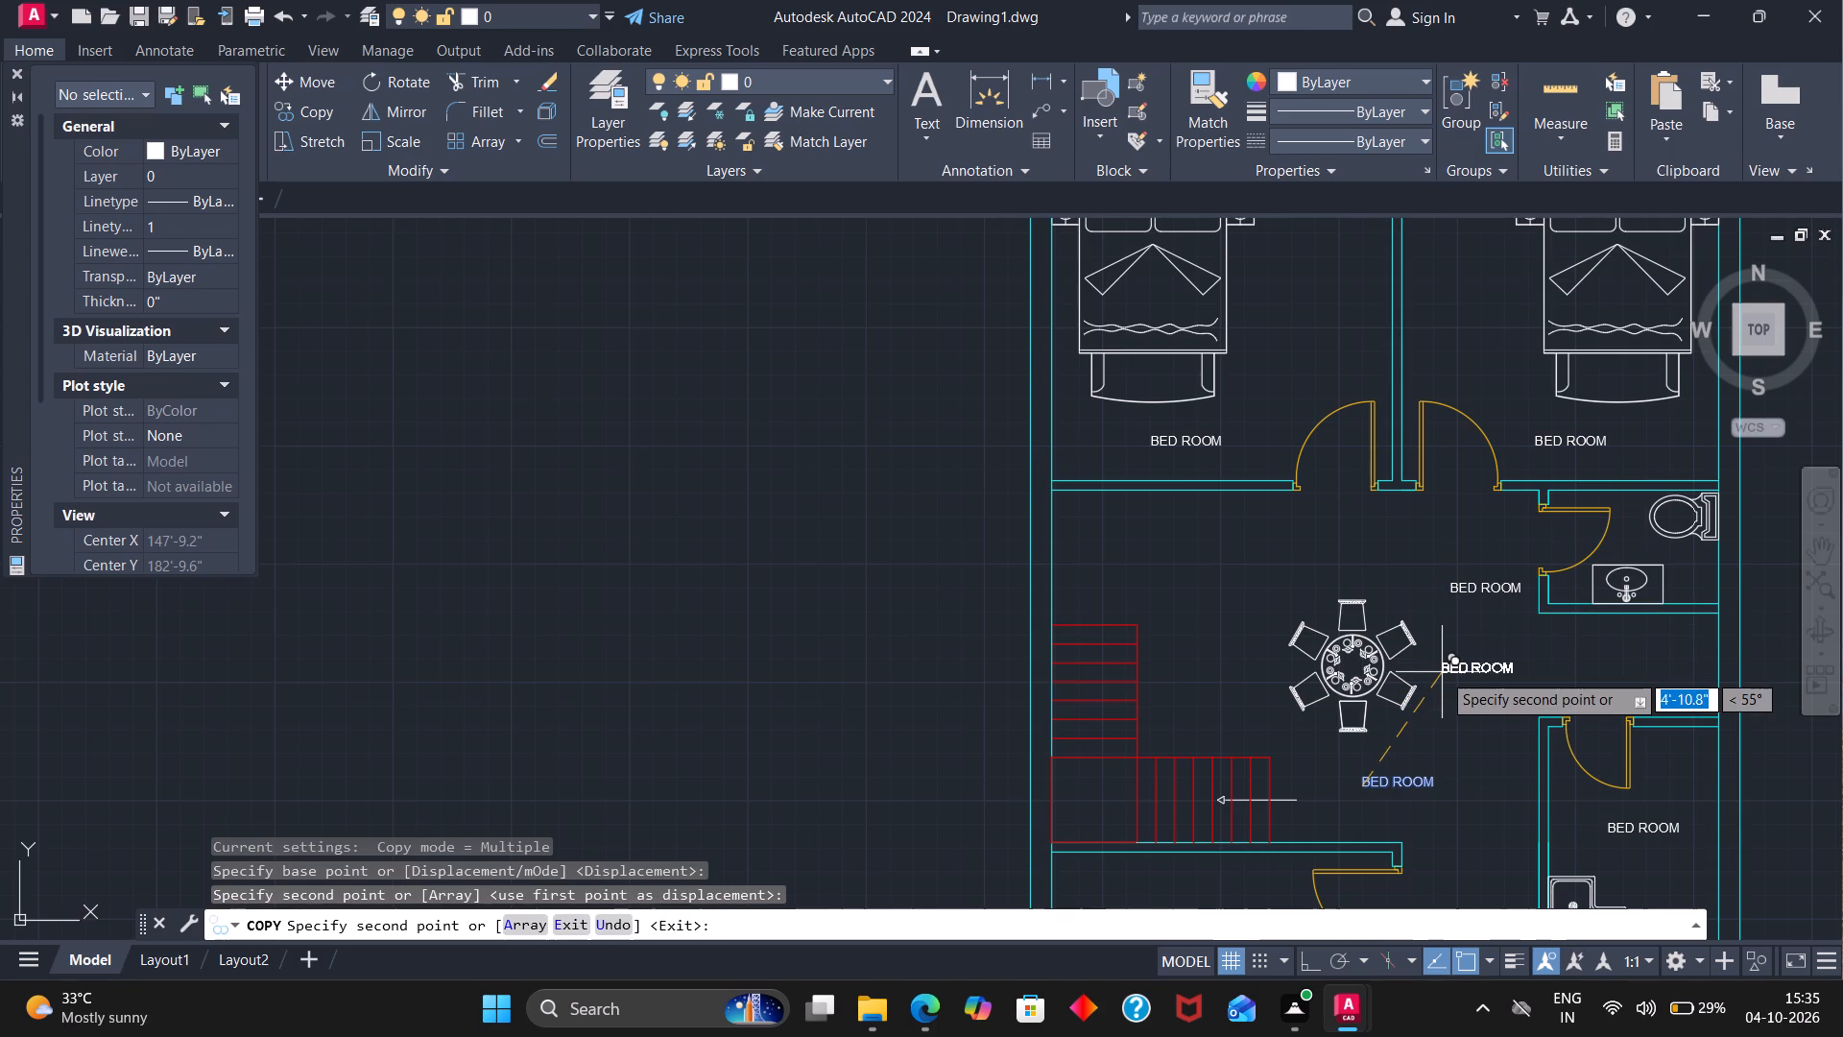
pyautogui.press('Escape')
# Rotate the BED ROOM label outside the bathroom a quarter turn clockwise with ortho on, so it reads downward.
pyautogui.click(1482, 583)
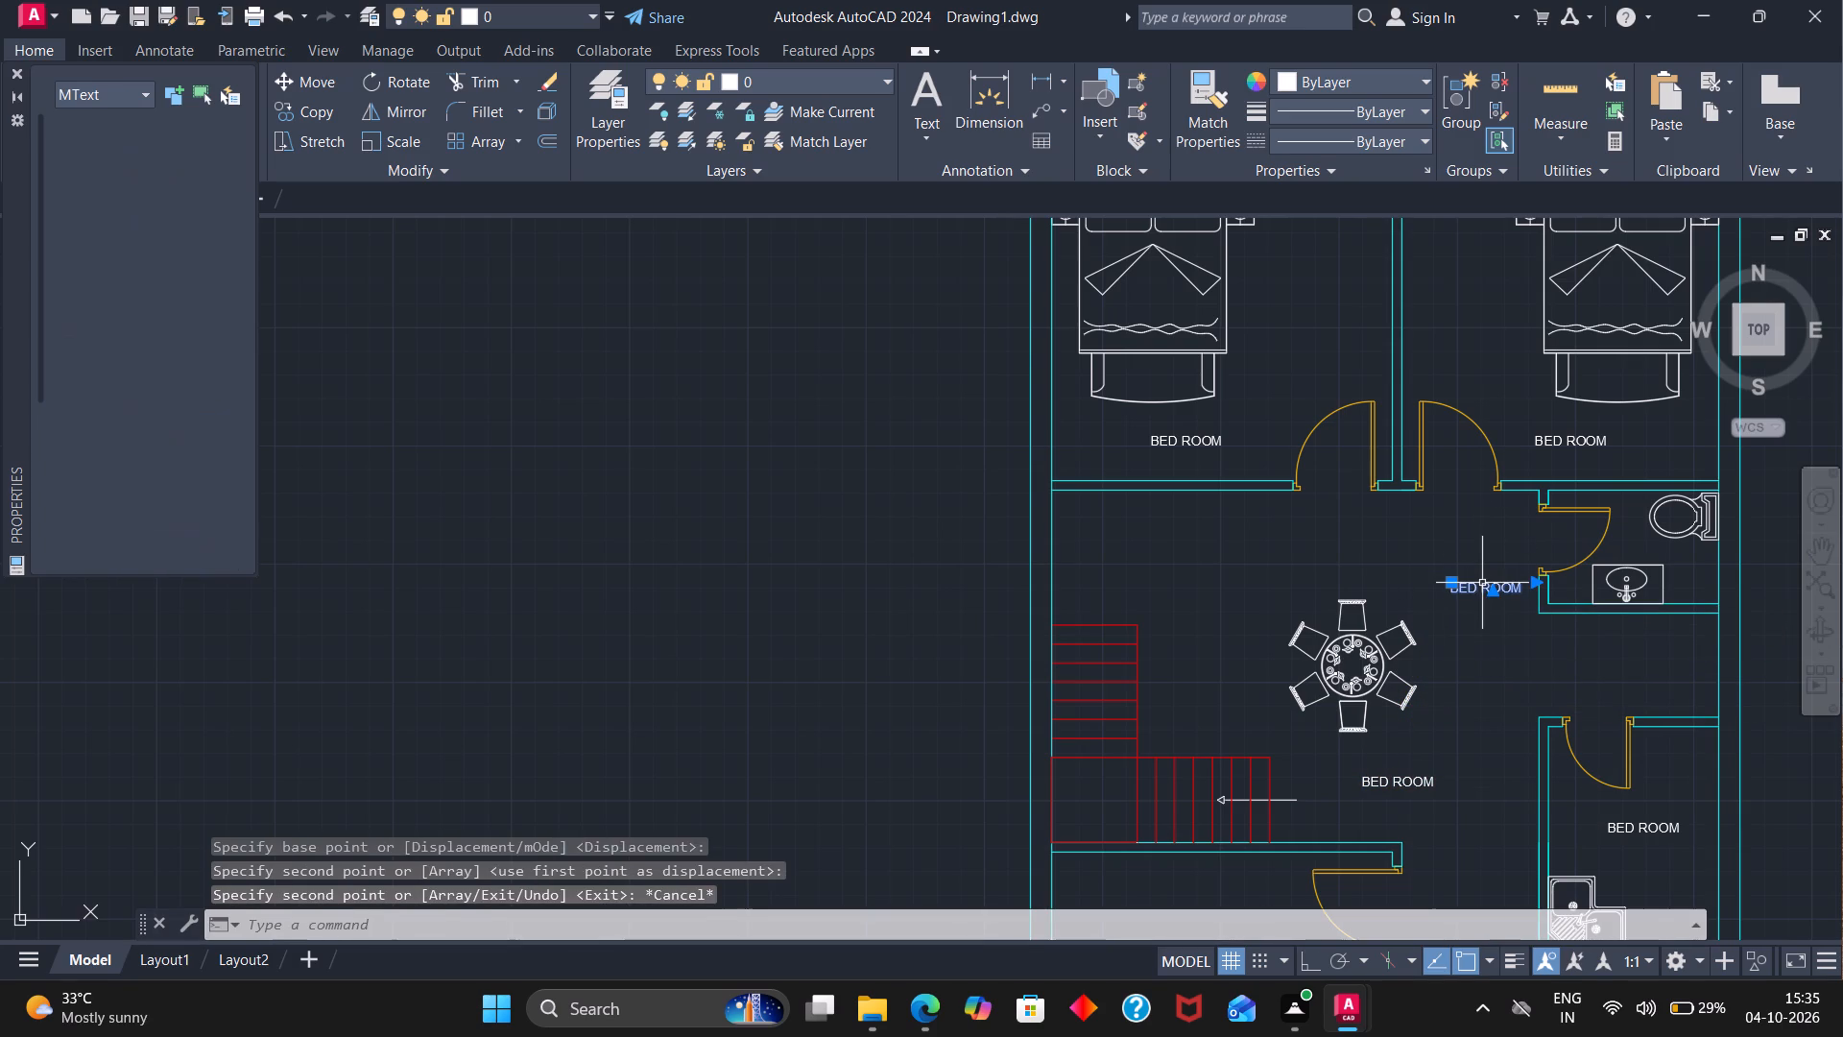
pyautogui.press('r')
pyautogui.press('o')
pyautogui.press('Return')
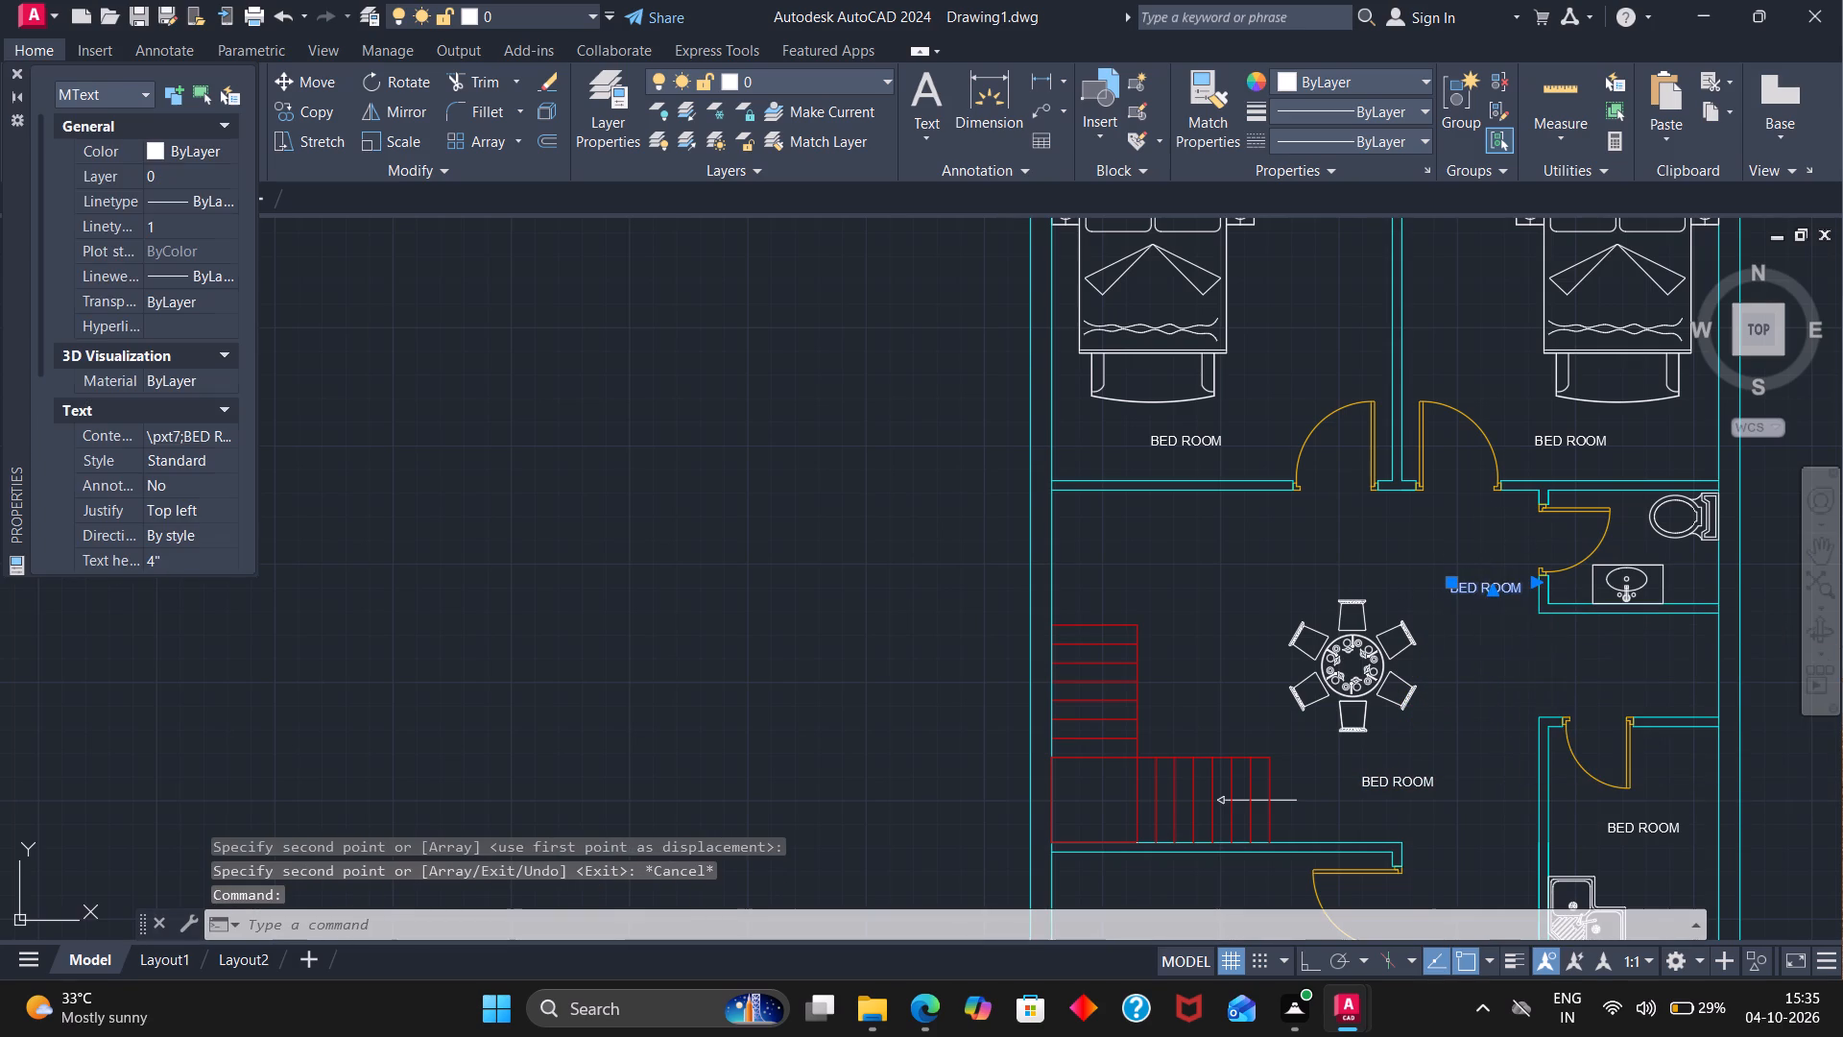
pyautogui.click(1520, 592)
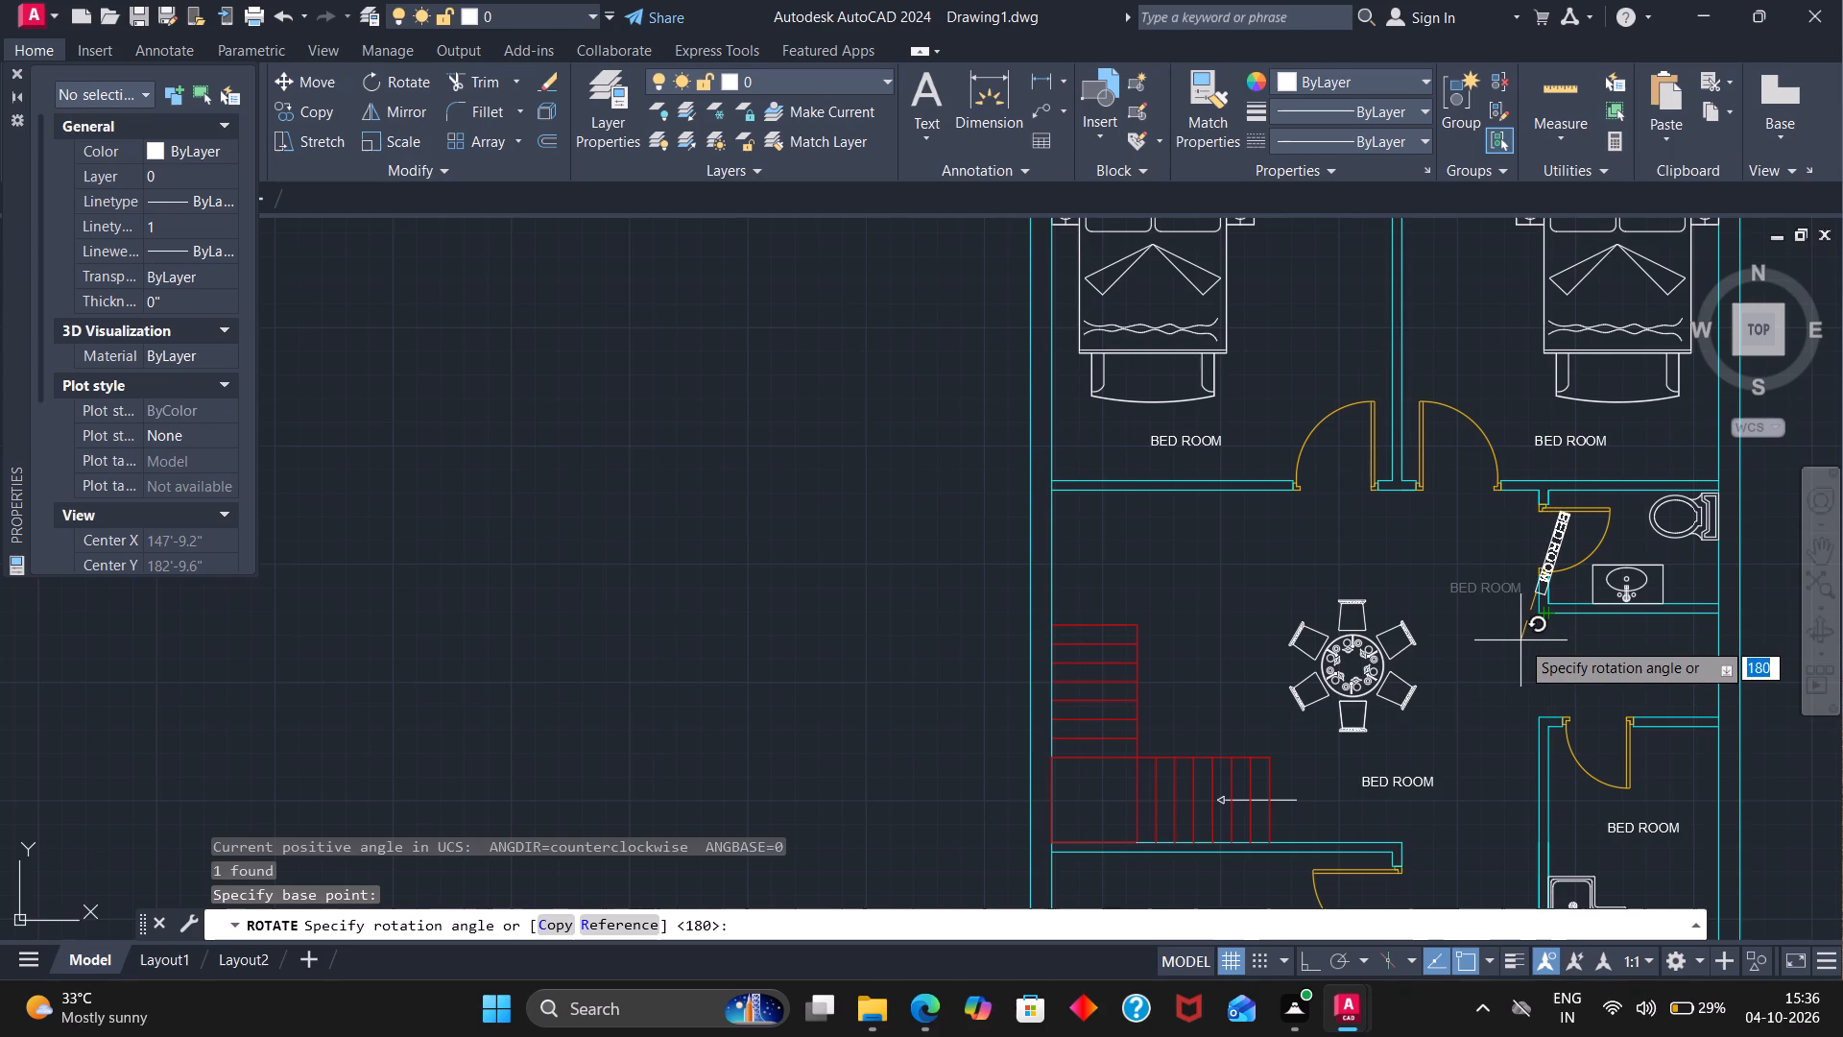
pyautogui.press('F8')
pyautogui.click(1524, 646)
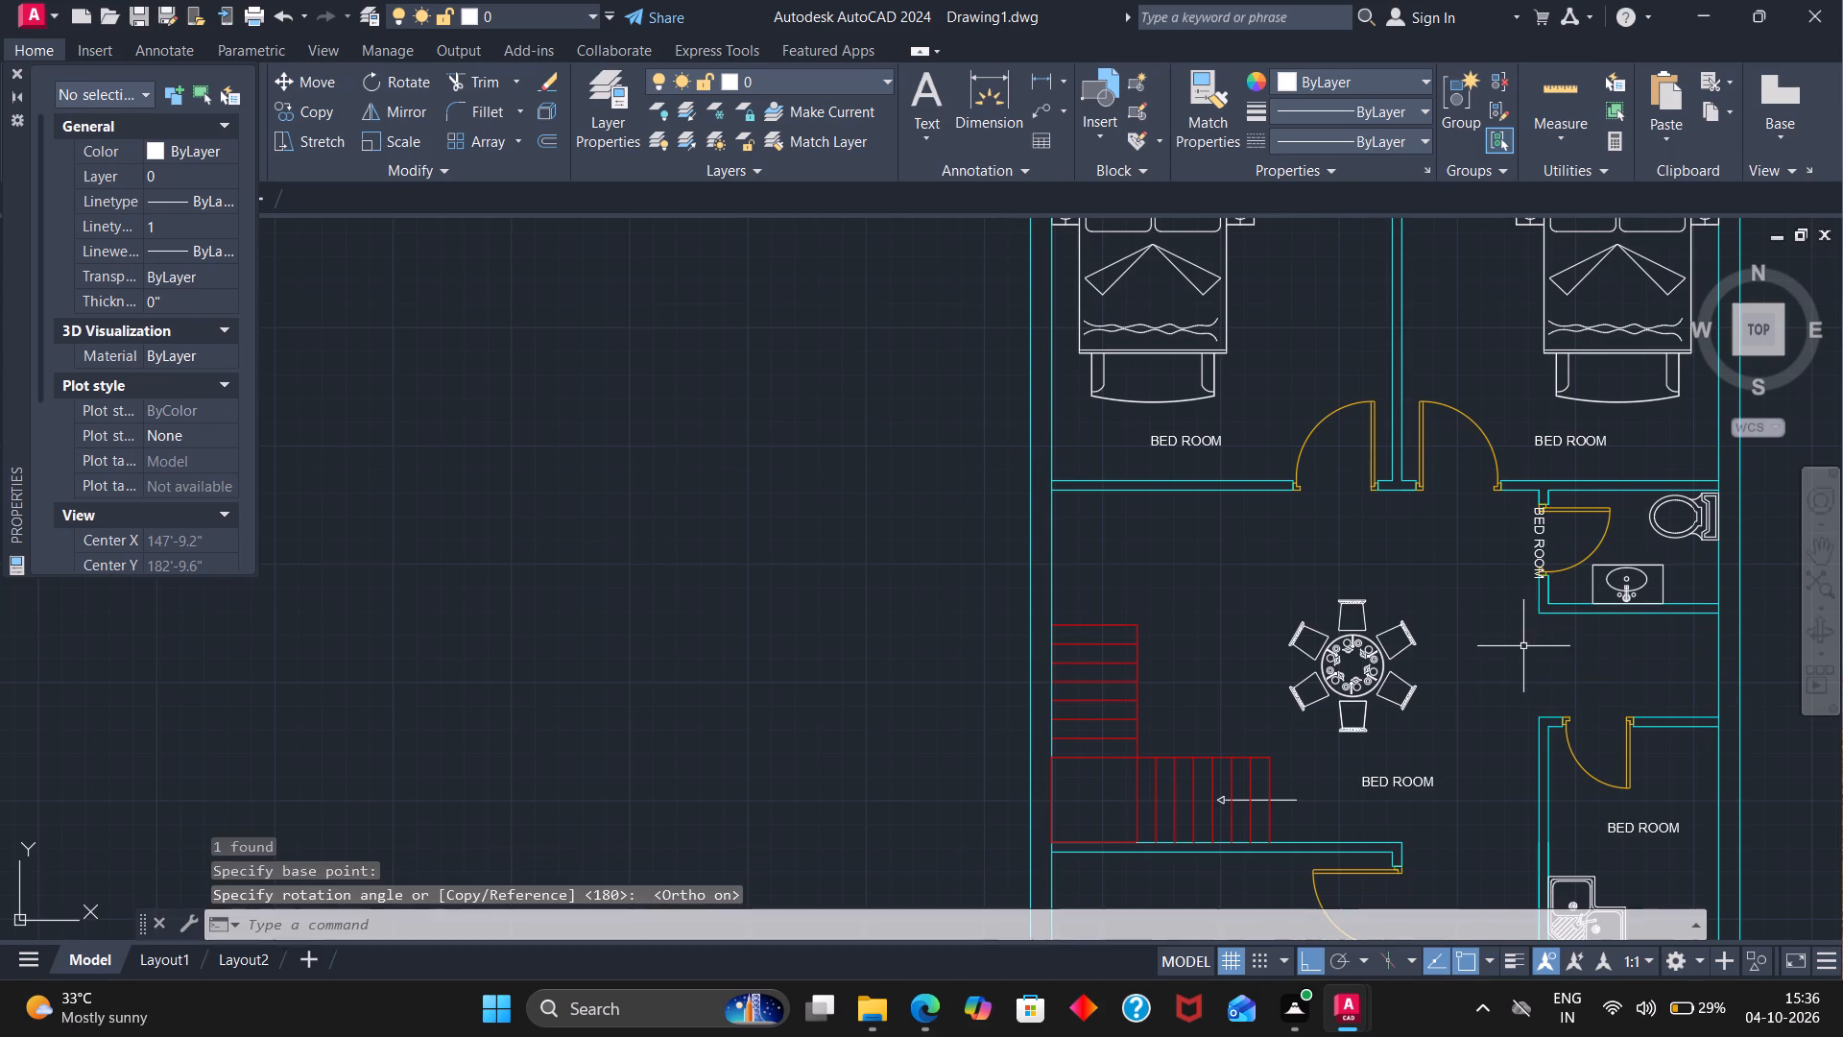
# Move the vertical BED ROOM label into the bathroom, along the door-side wall next to the washbasin.
pyautogui.click(1536, 550)
pyautogui.press('m')
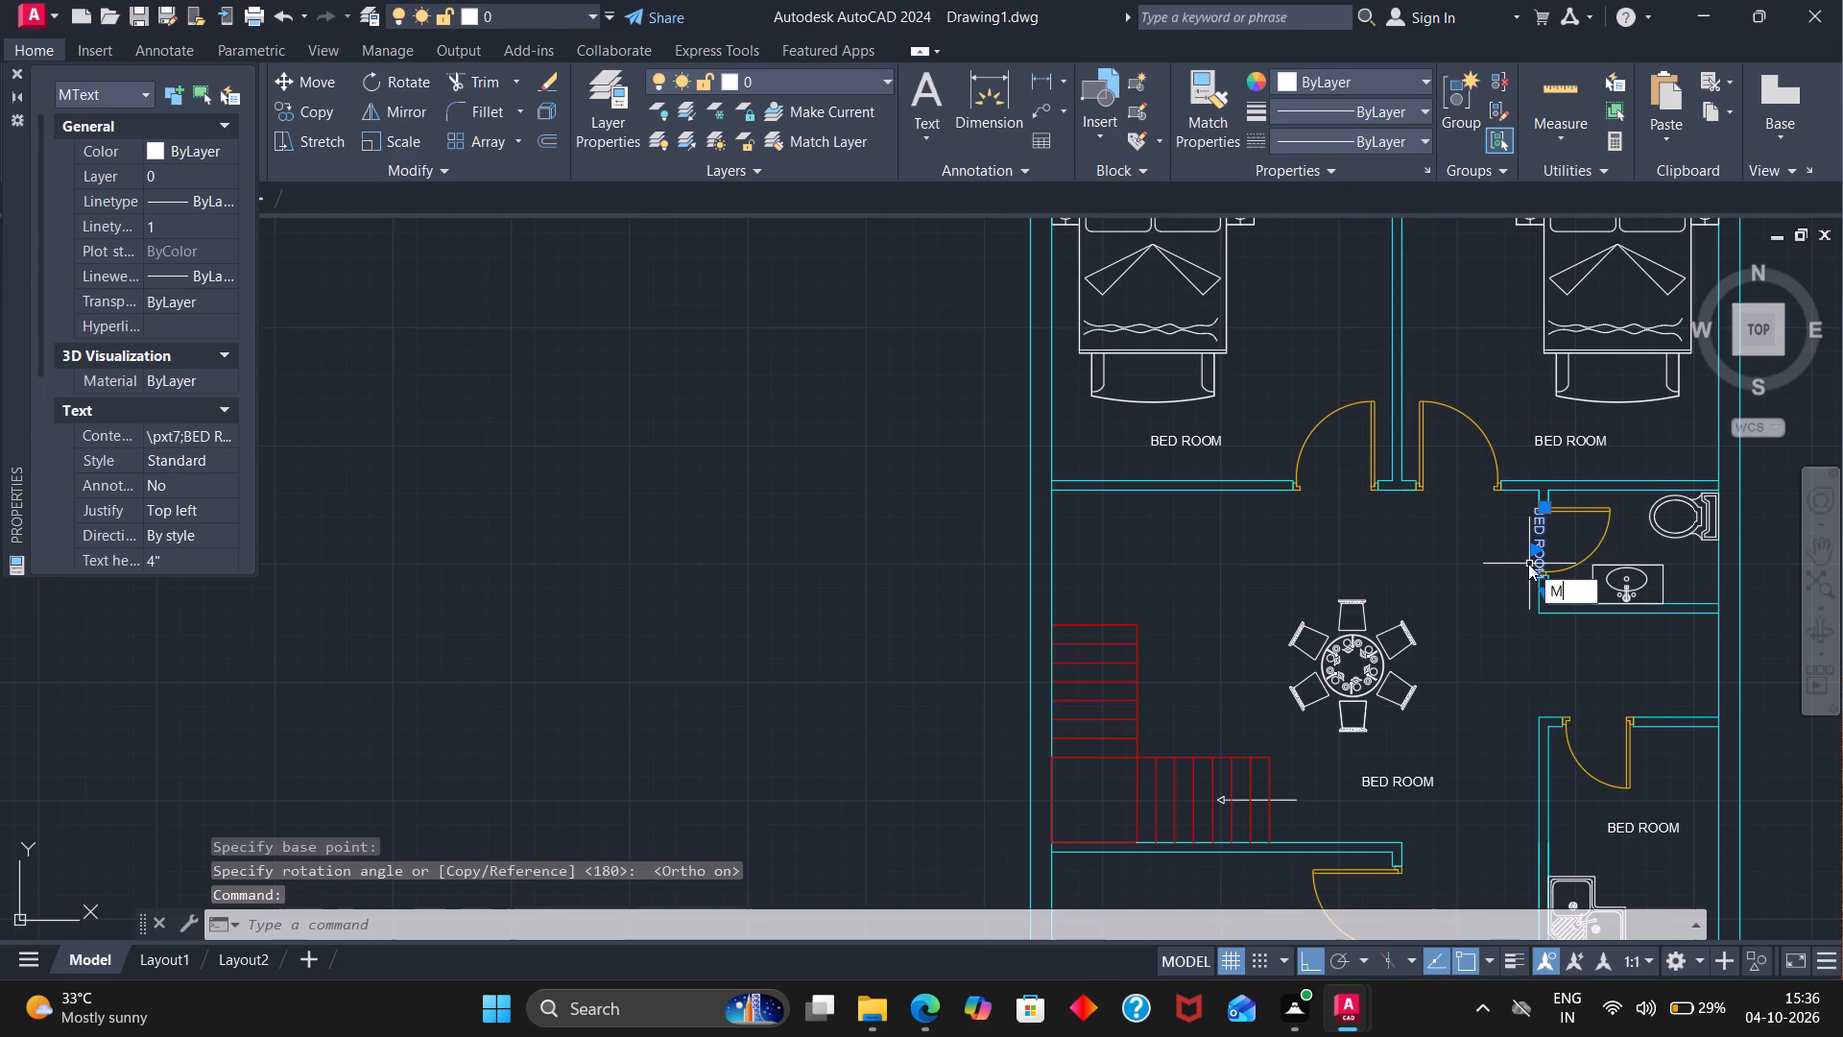
pyautogui.press('Return')
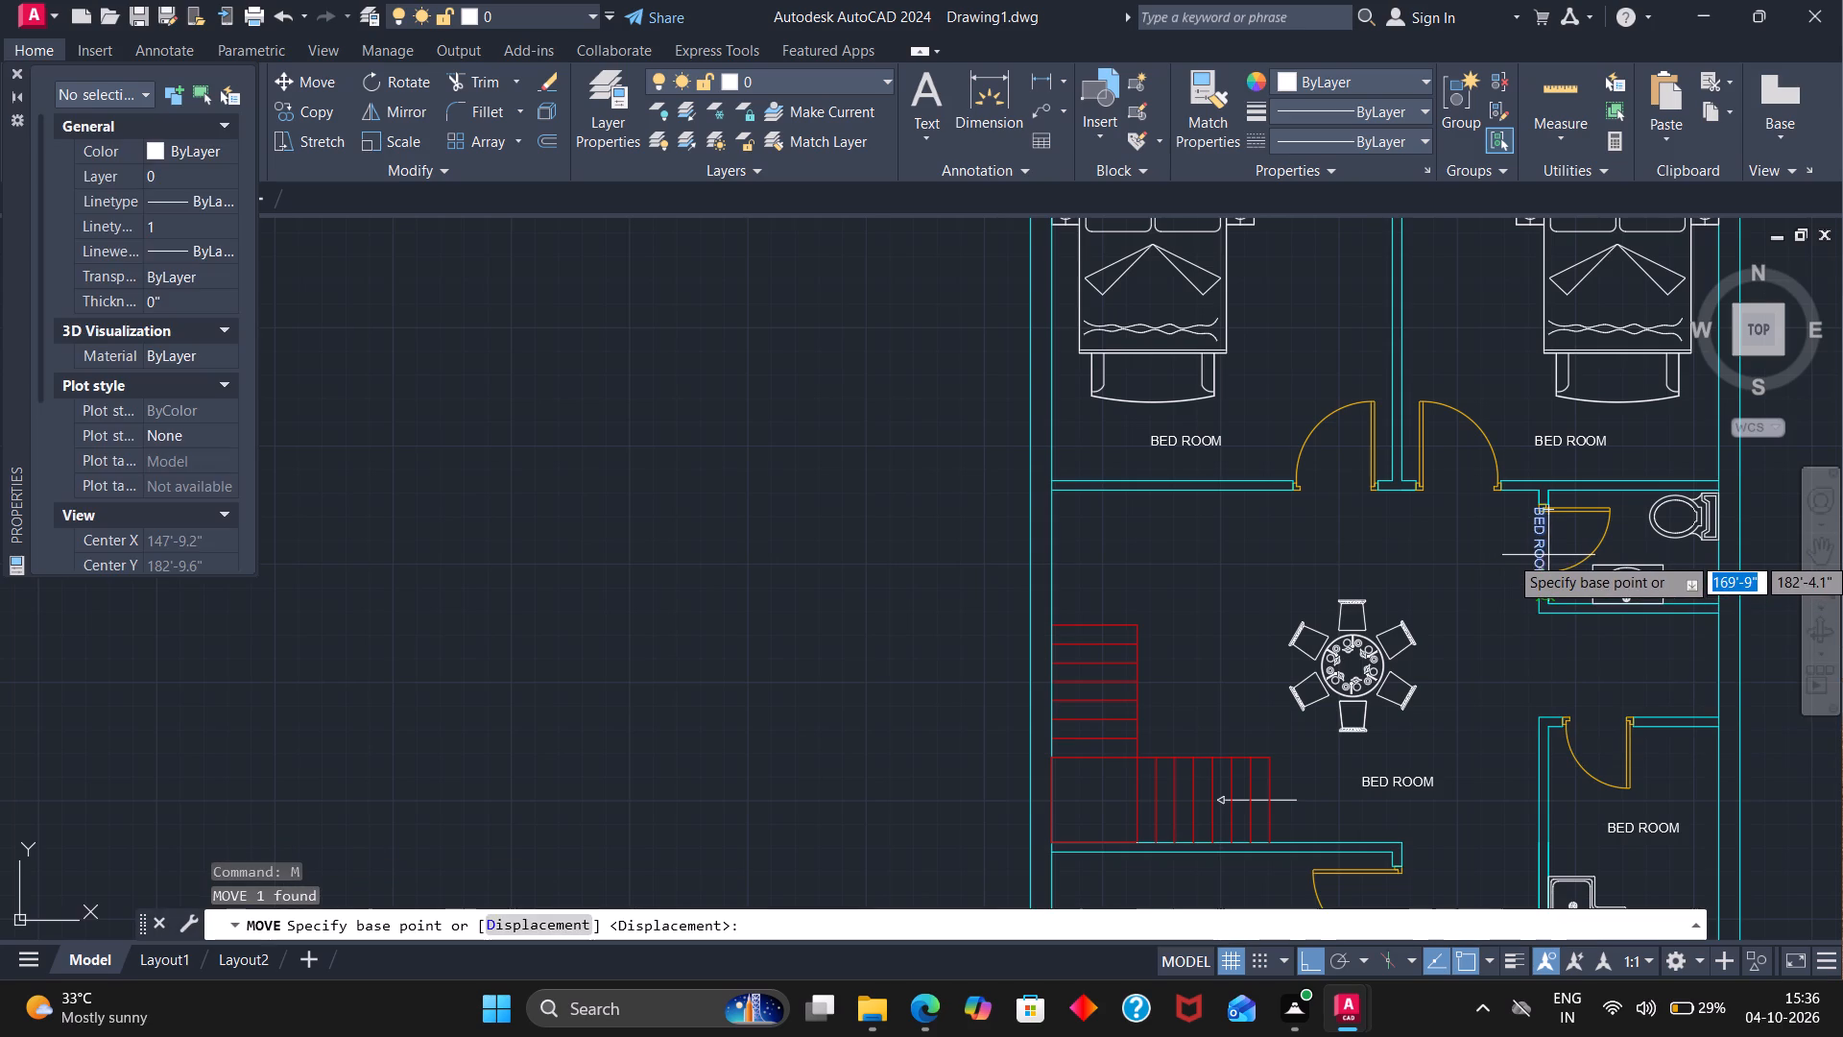
pyautogui.click(1537, 553)
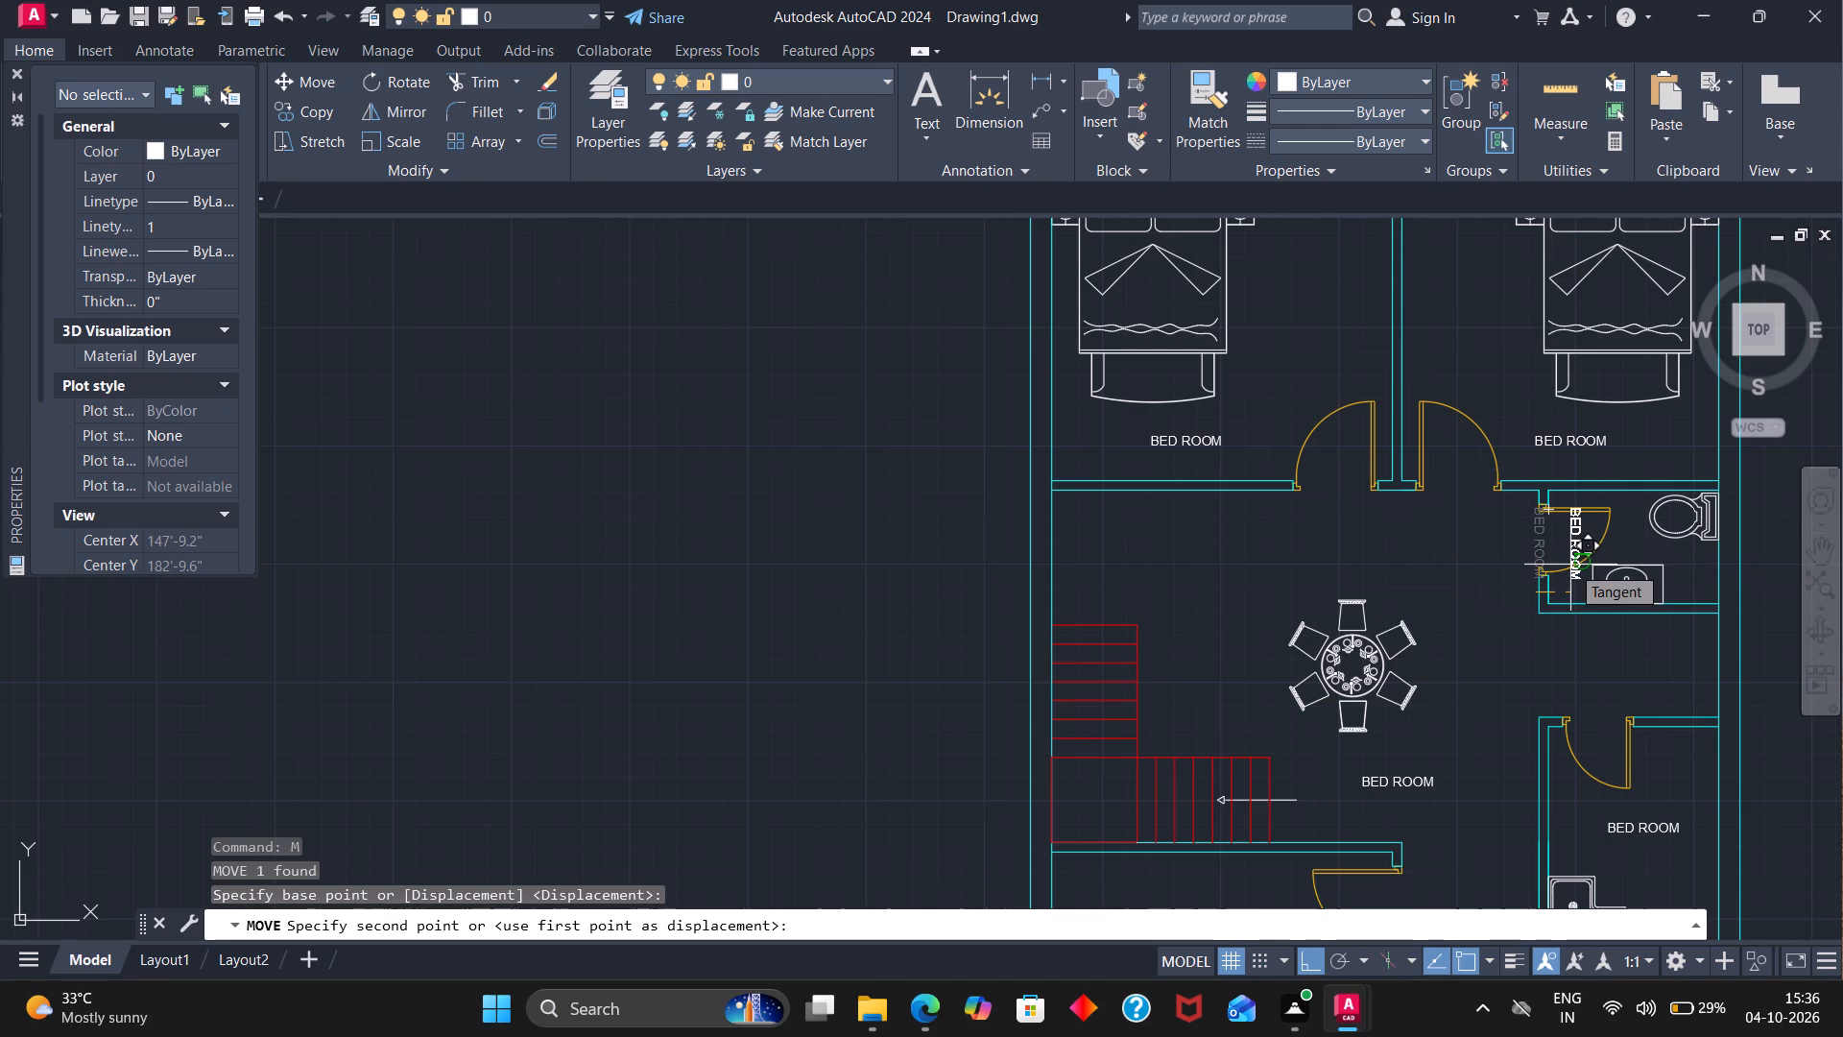
pyautogui.click(1570, 565)
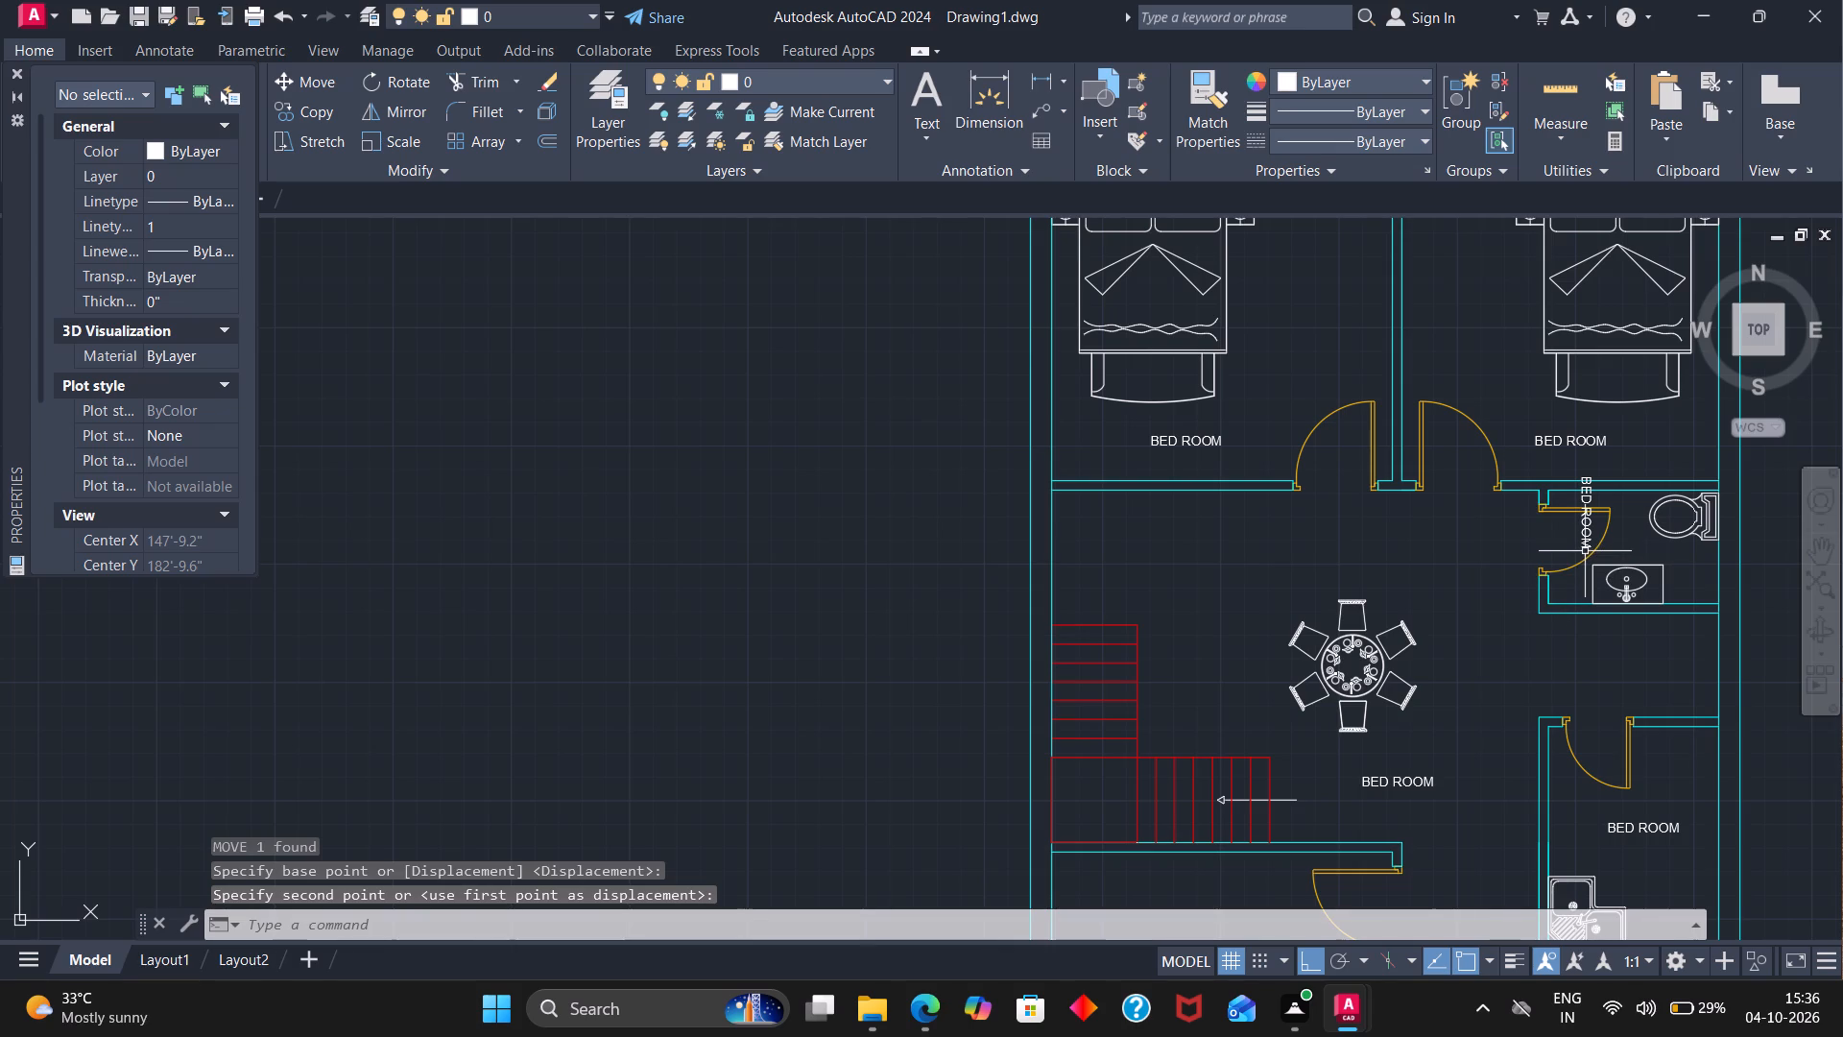
pyautogui.press('Return')
pyautogui.click(1583, 546)
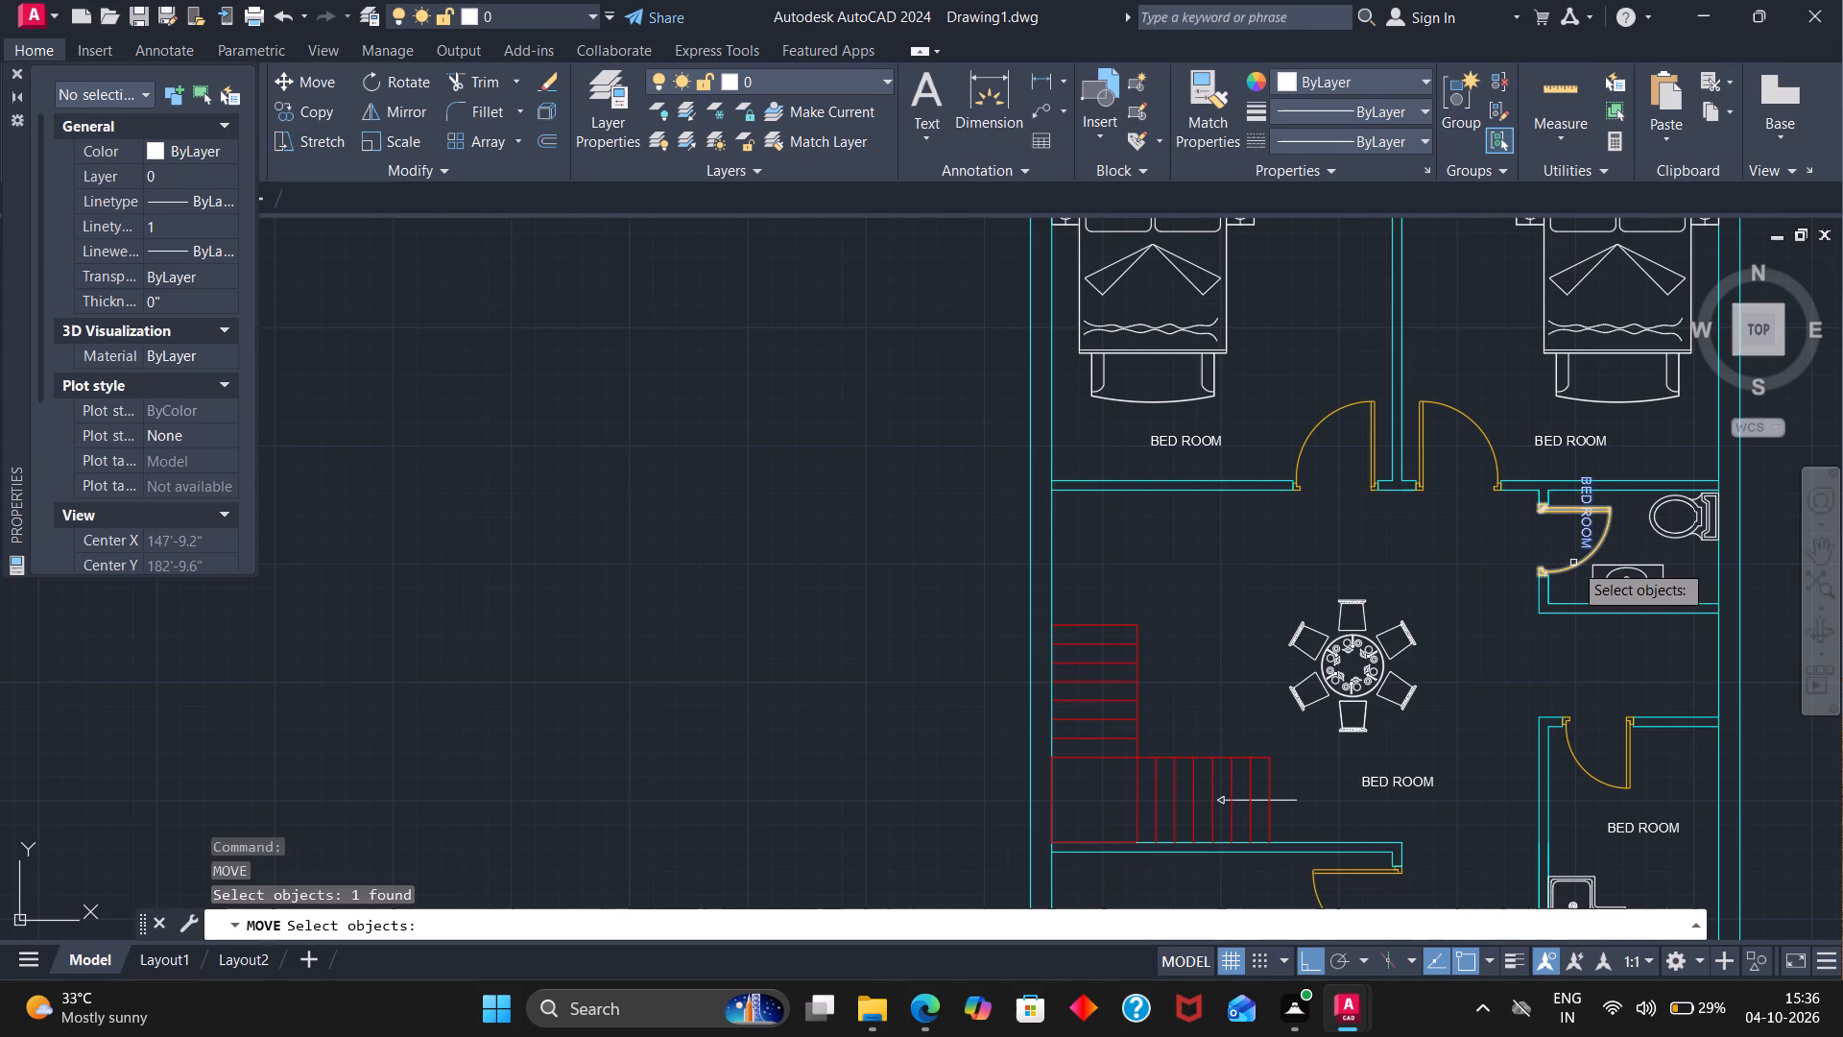
pyautogui.press('F8')
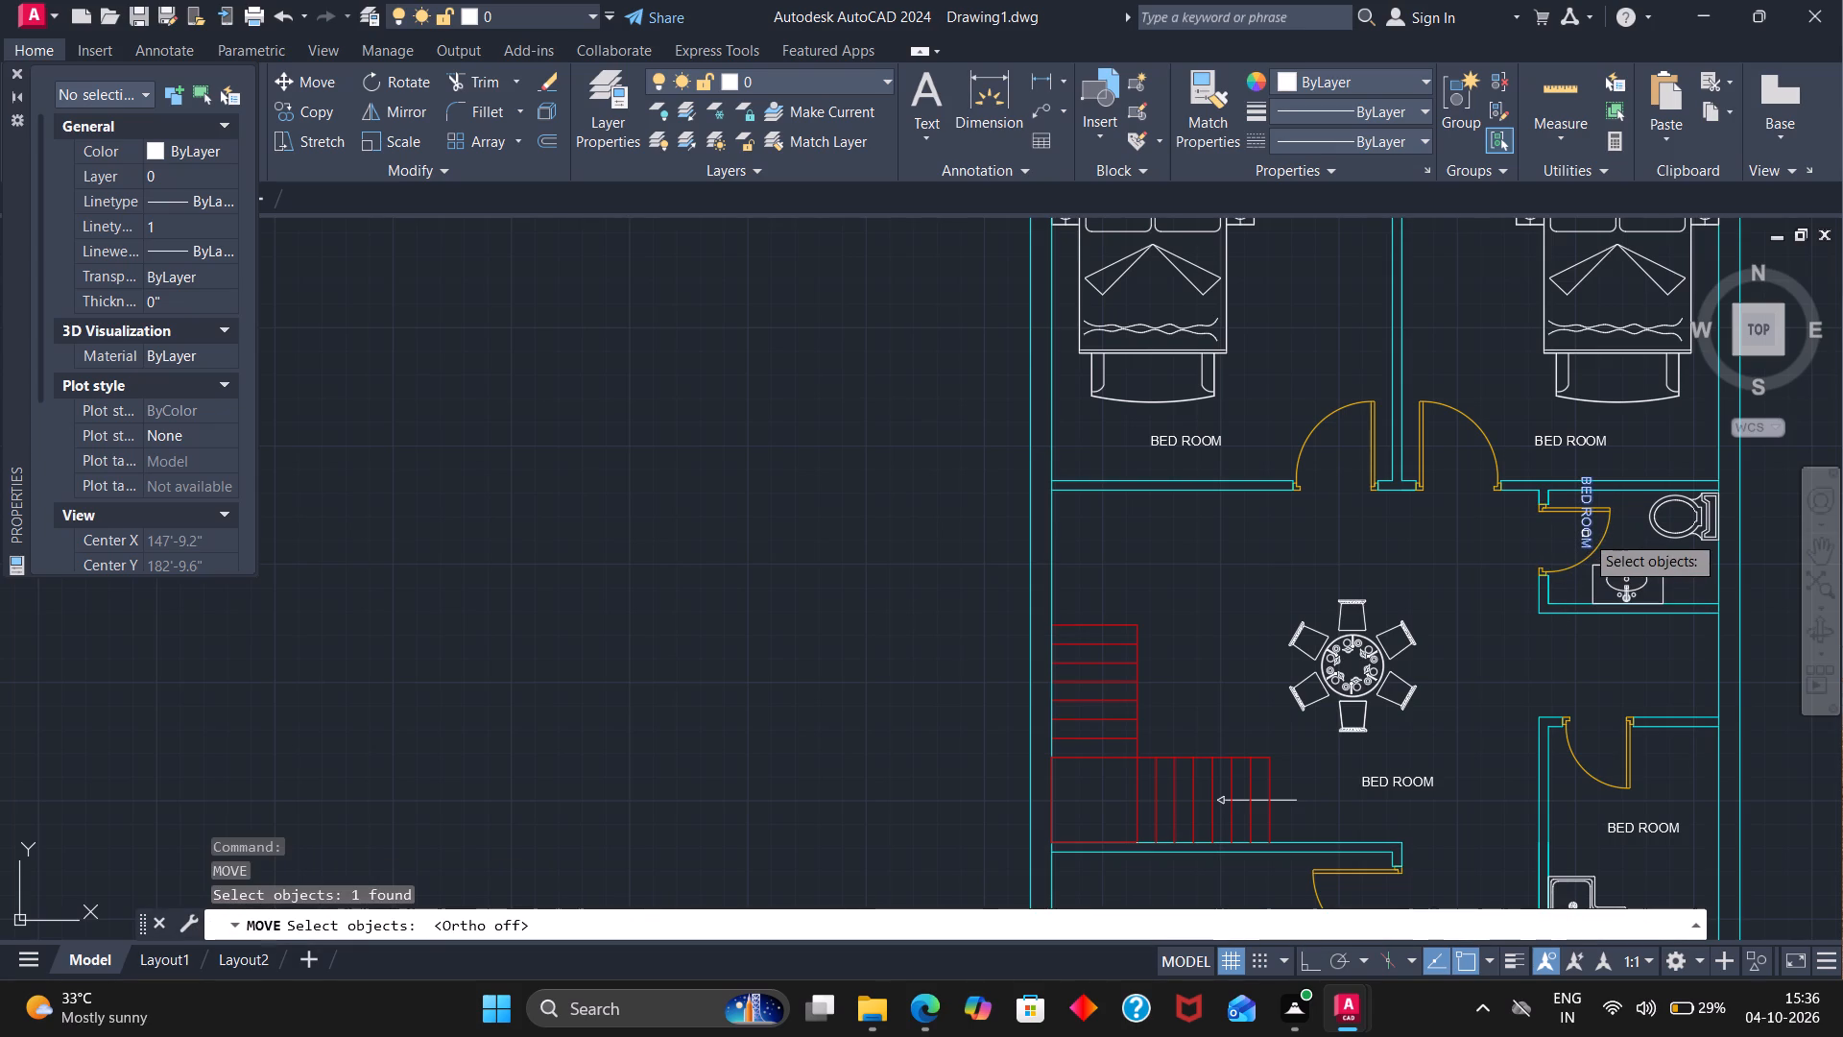
pyautogui.click(1585, 534)
pyautogui.press('Return')
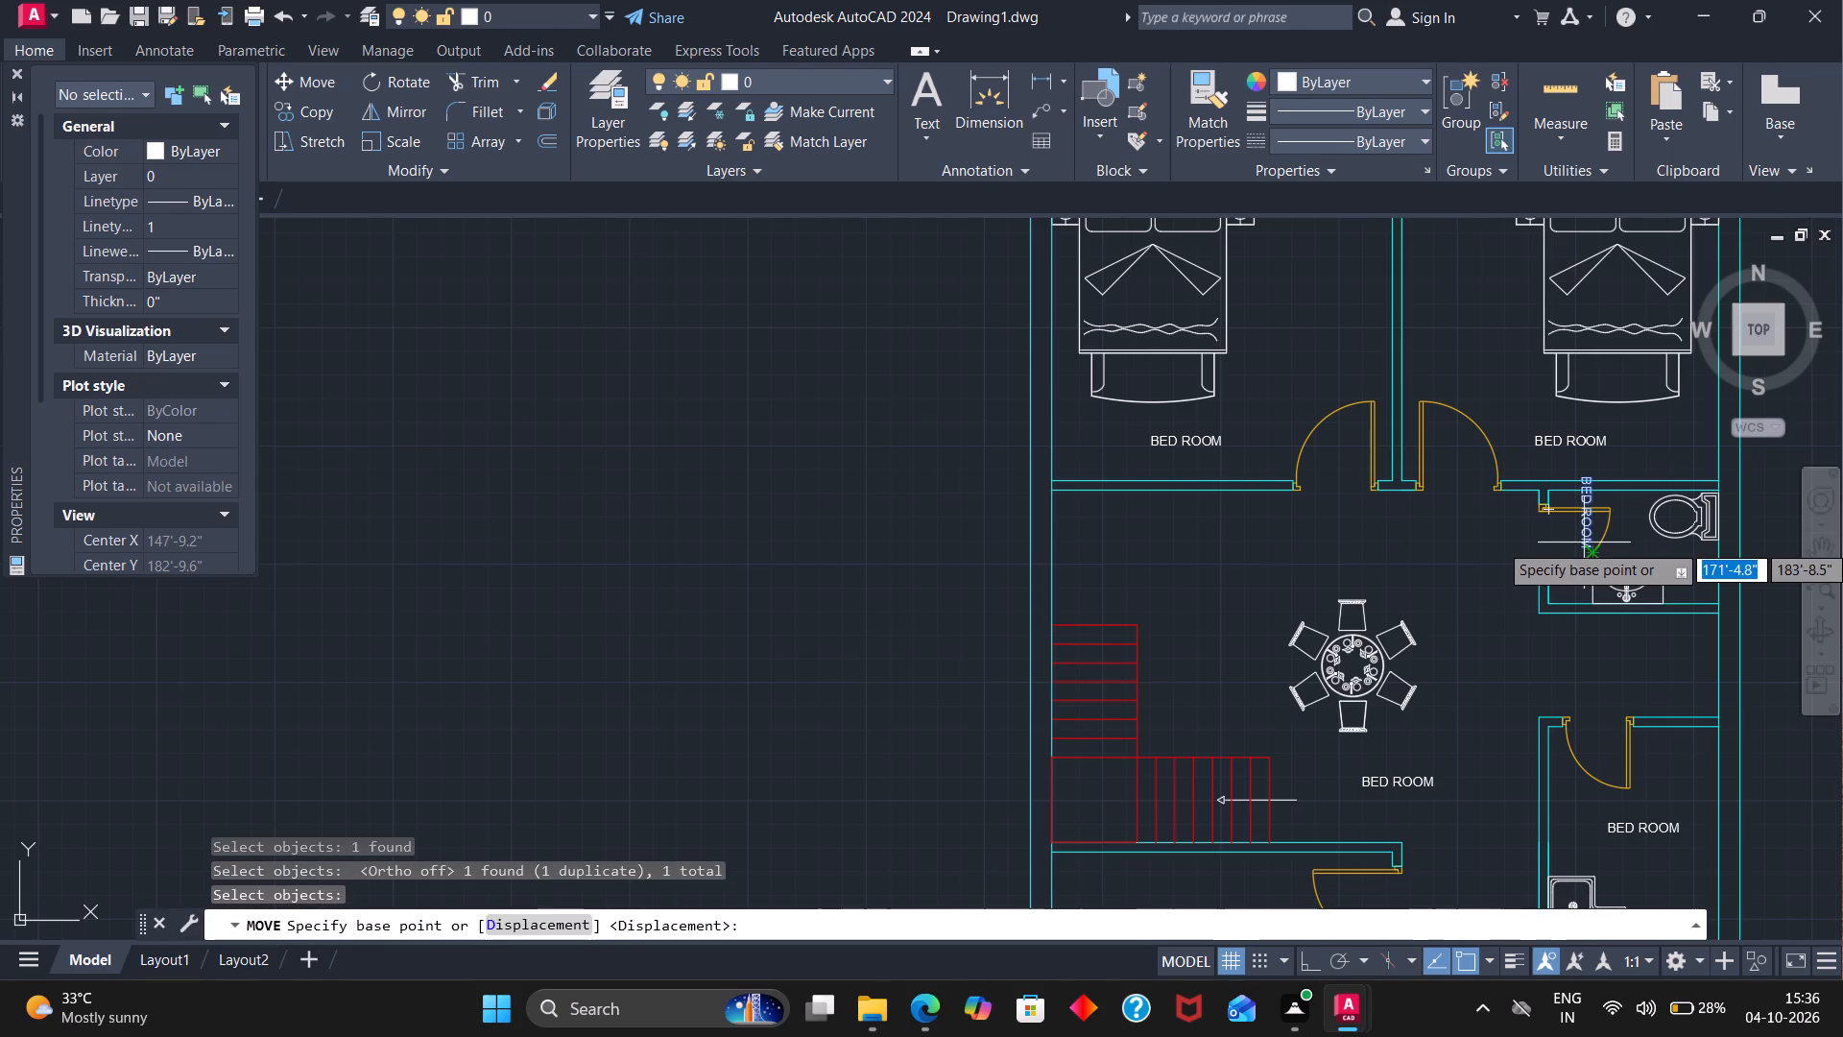
pyautogui.click(1584, 543)
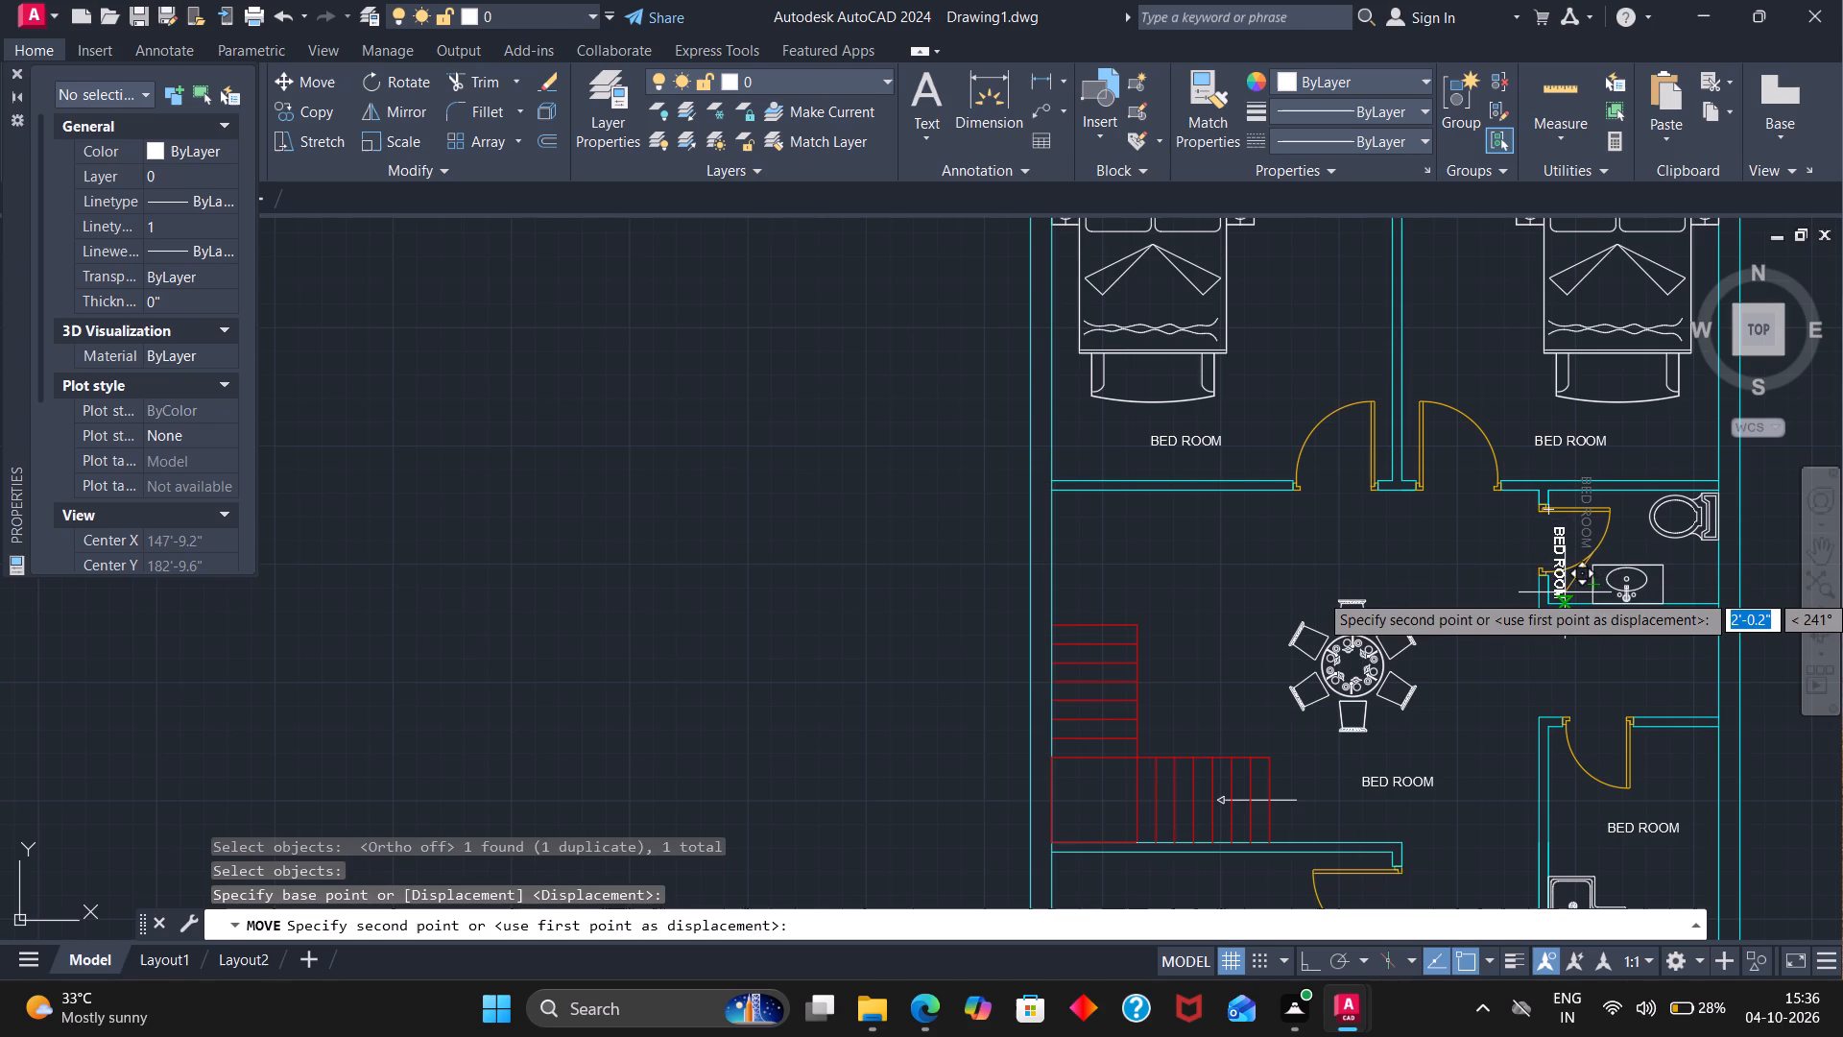
pyautogui.click(1565, 592)
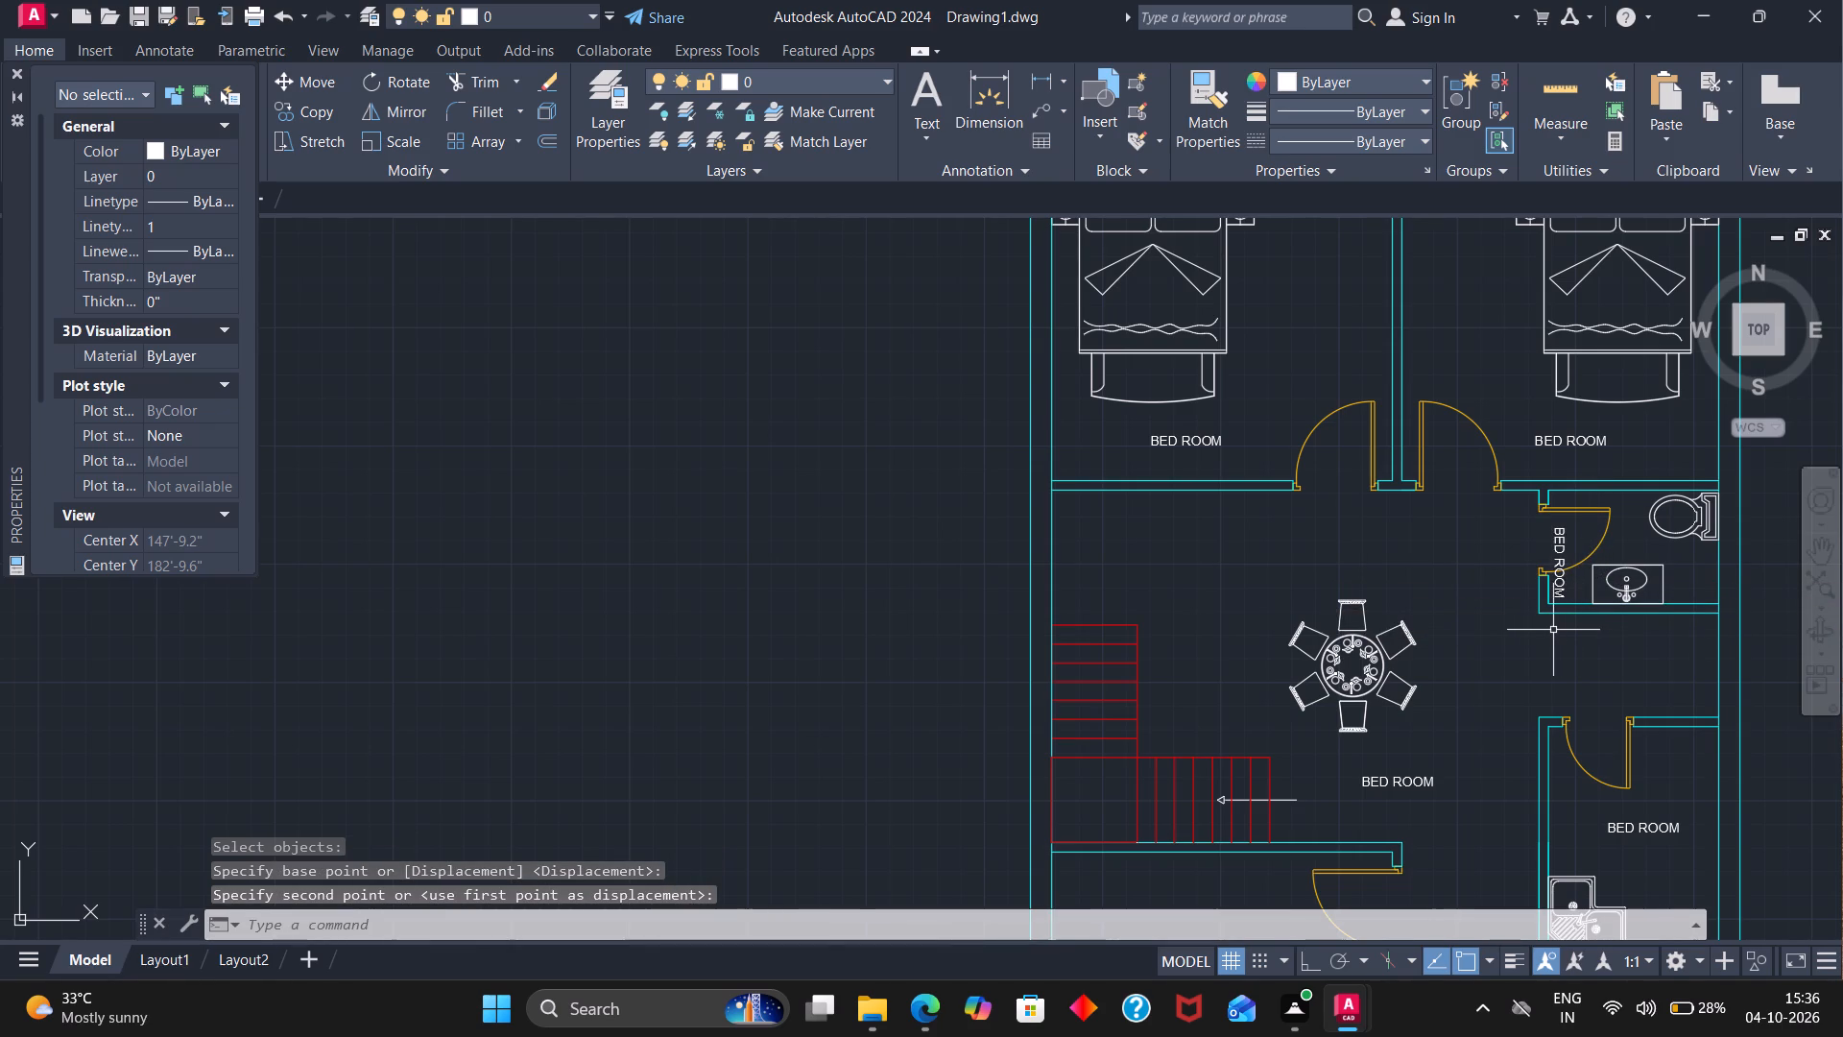
pyautogui.scroll(-1, 1553, 630)
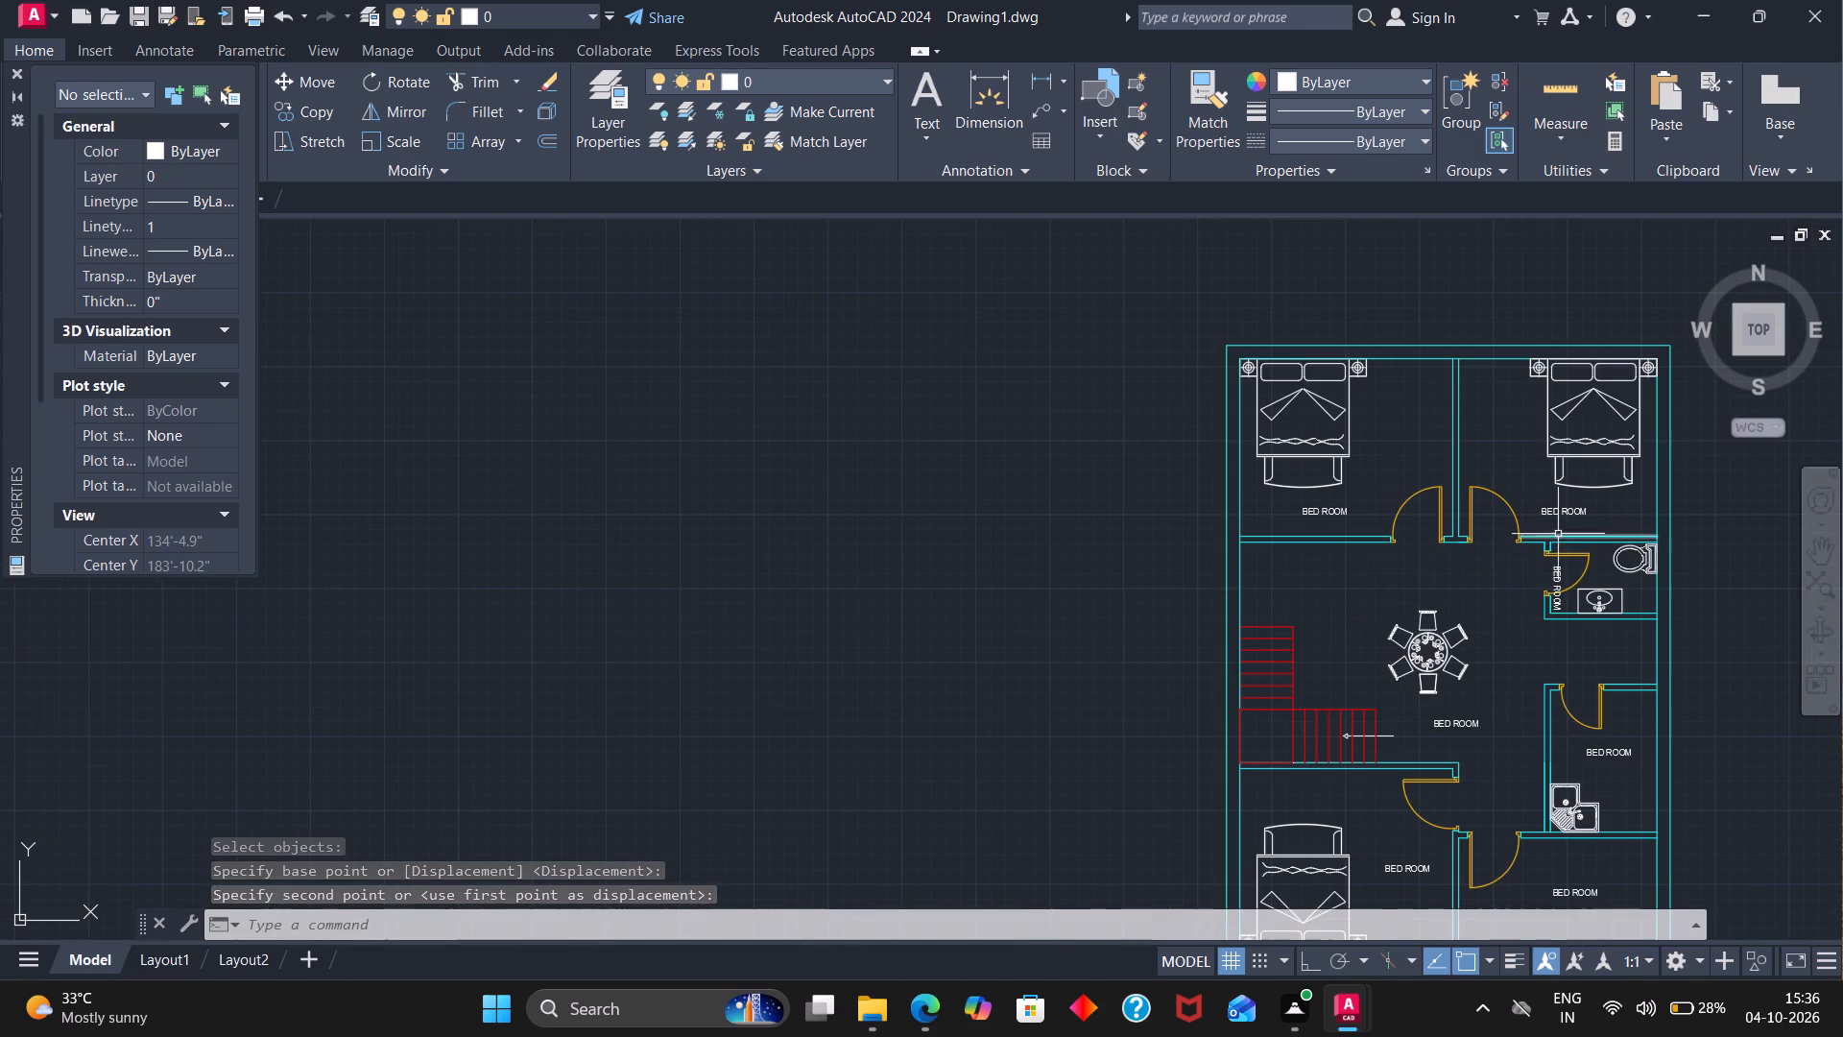
# Edit the label below the bed in the upper-right bedroom to read BED ROOM2.
pyautogui.press('Escape')
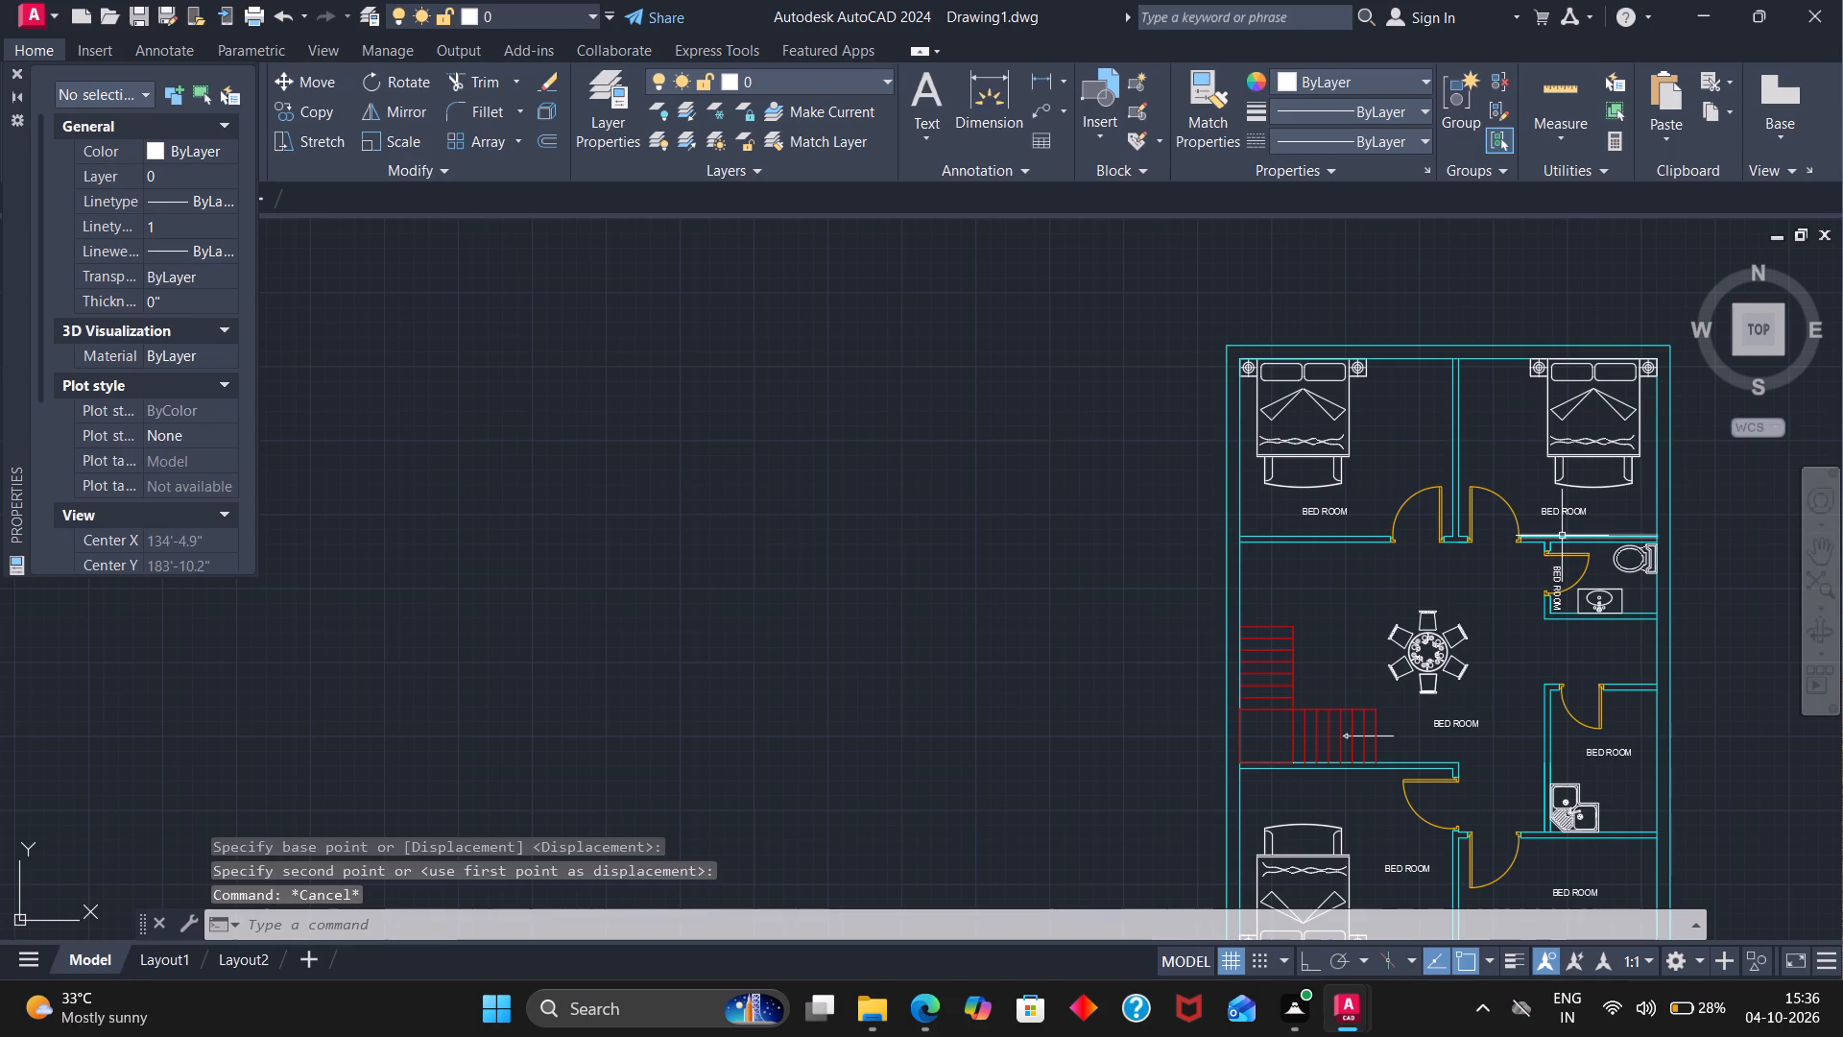
pyautogui.press('t')
pyautogui.press('e')
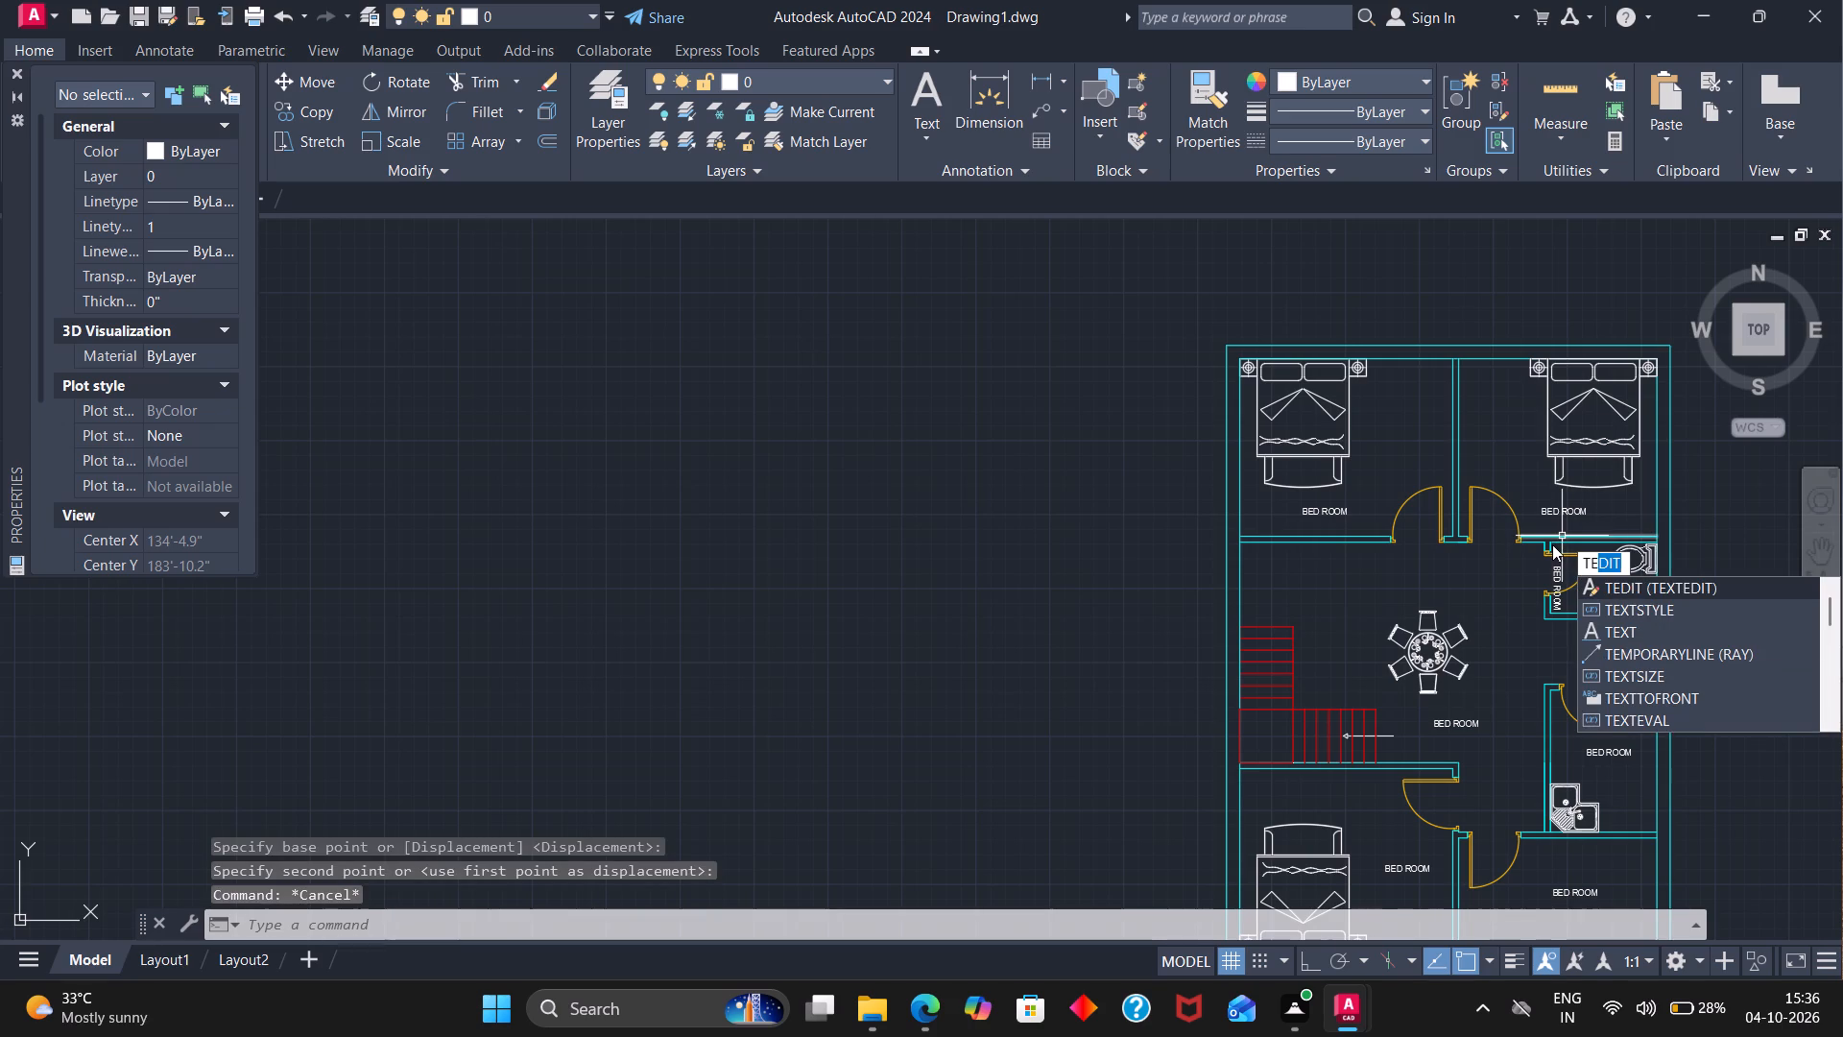
pyautogui.click(1620, 577)
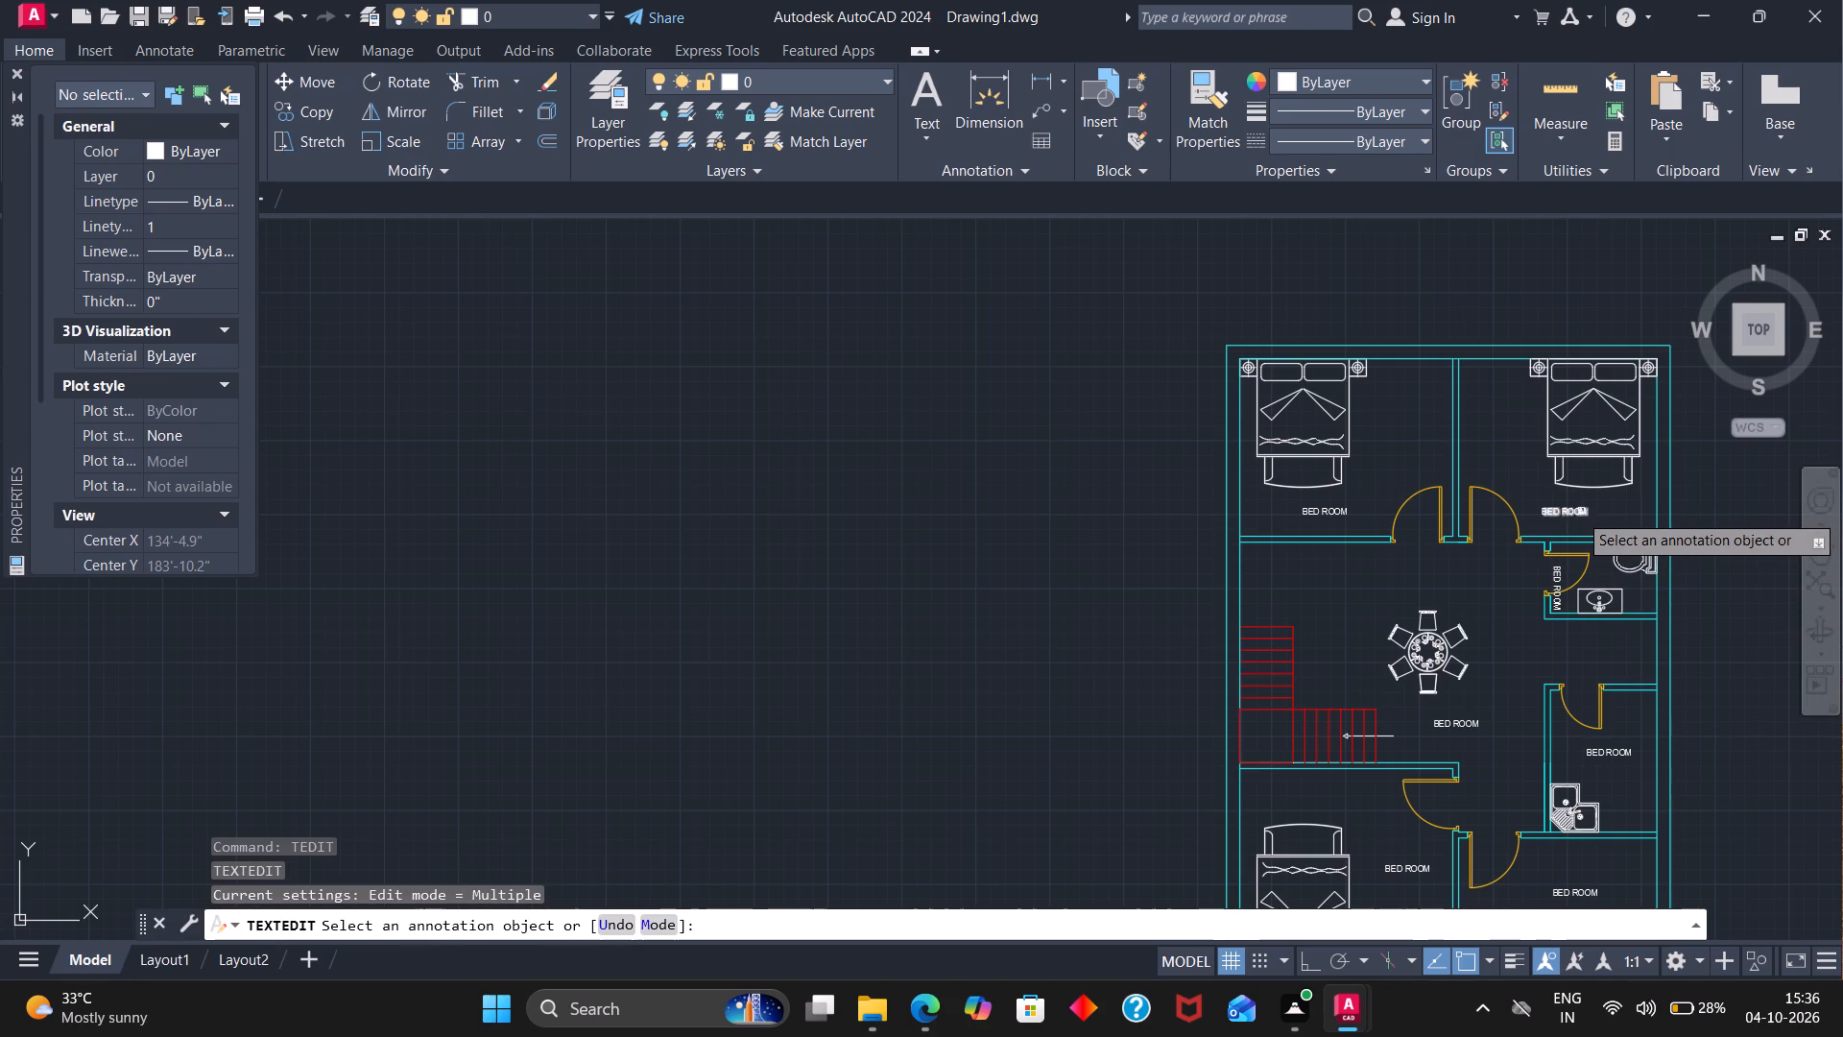
pyautogui.click(1578, 513)
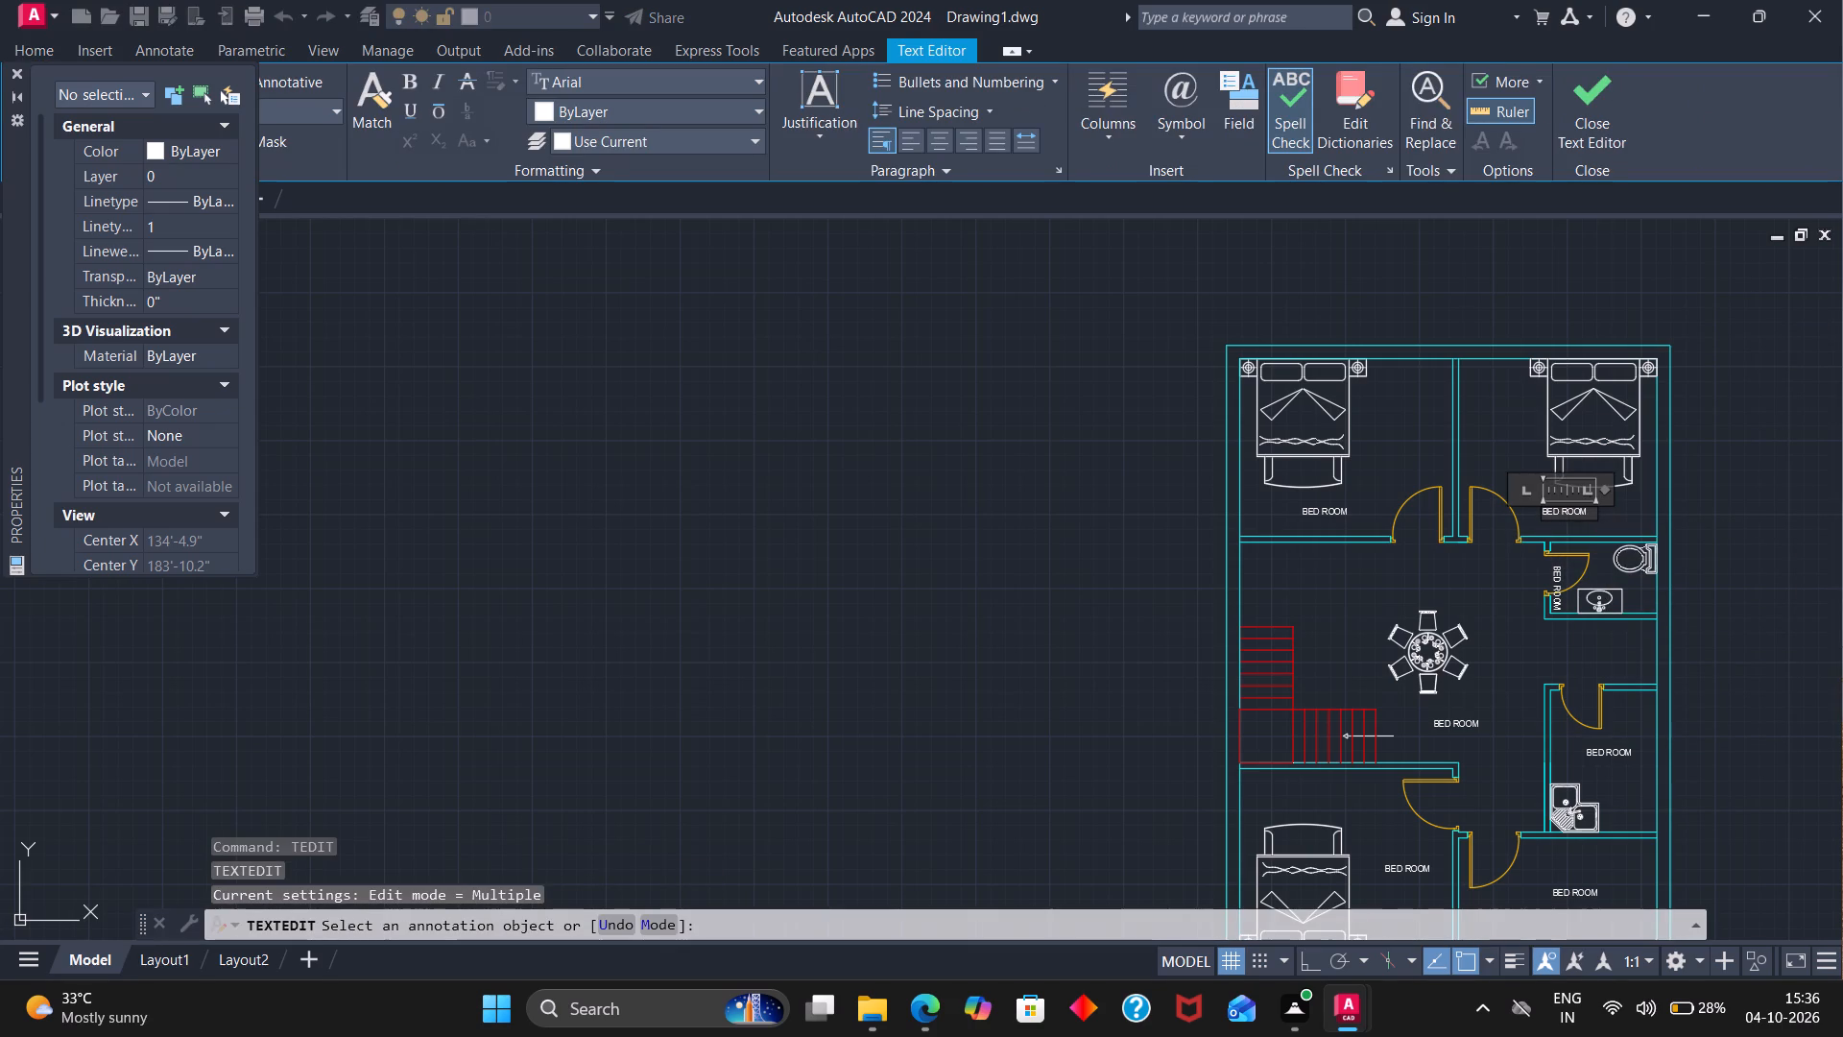
pyautogui.scroll(4, 1591, 515)
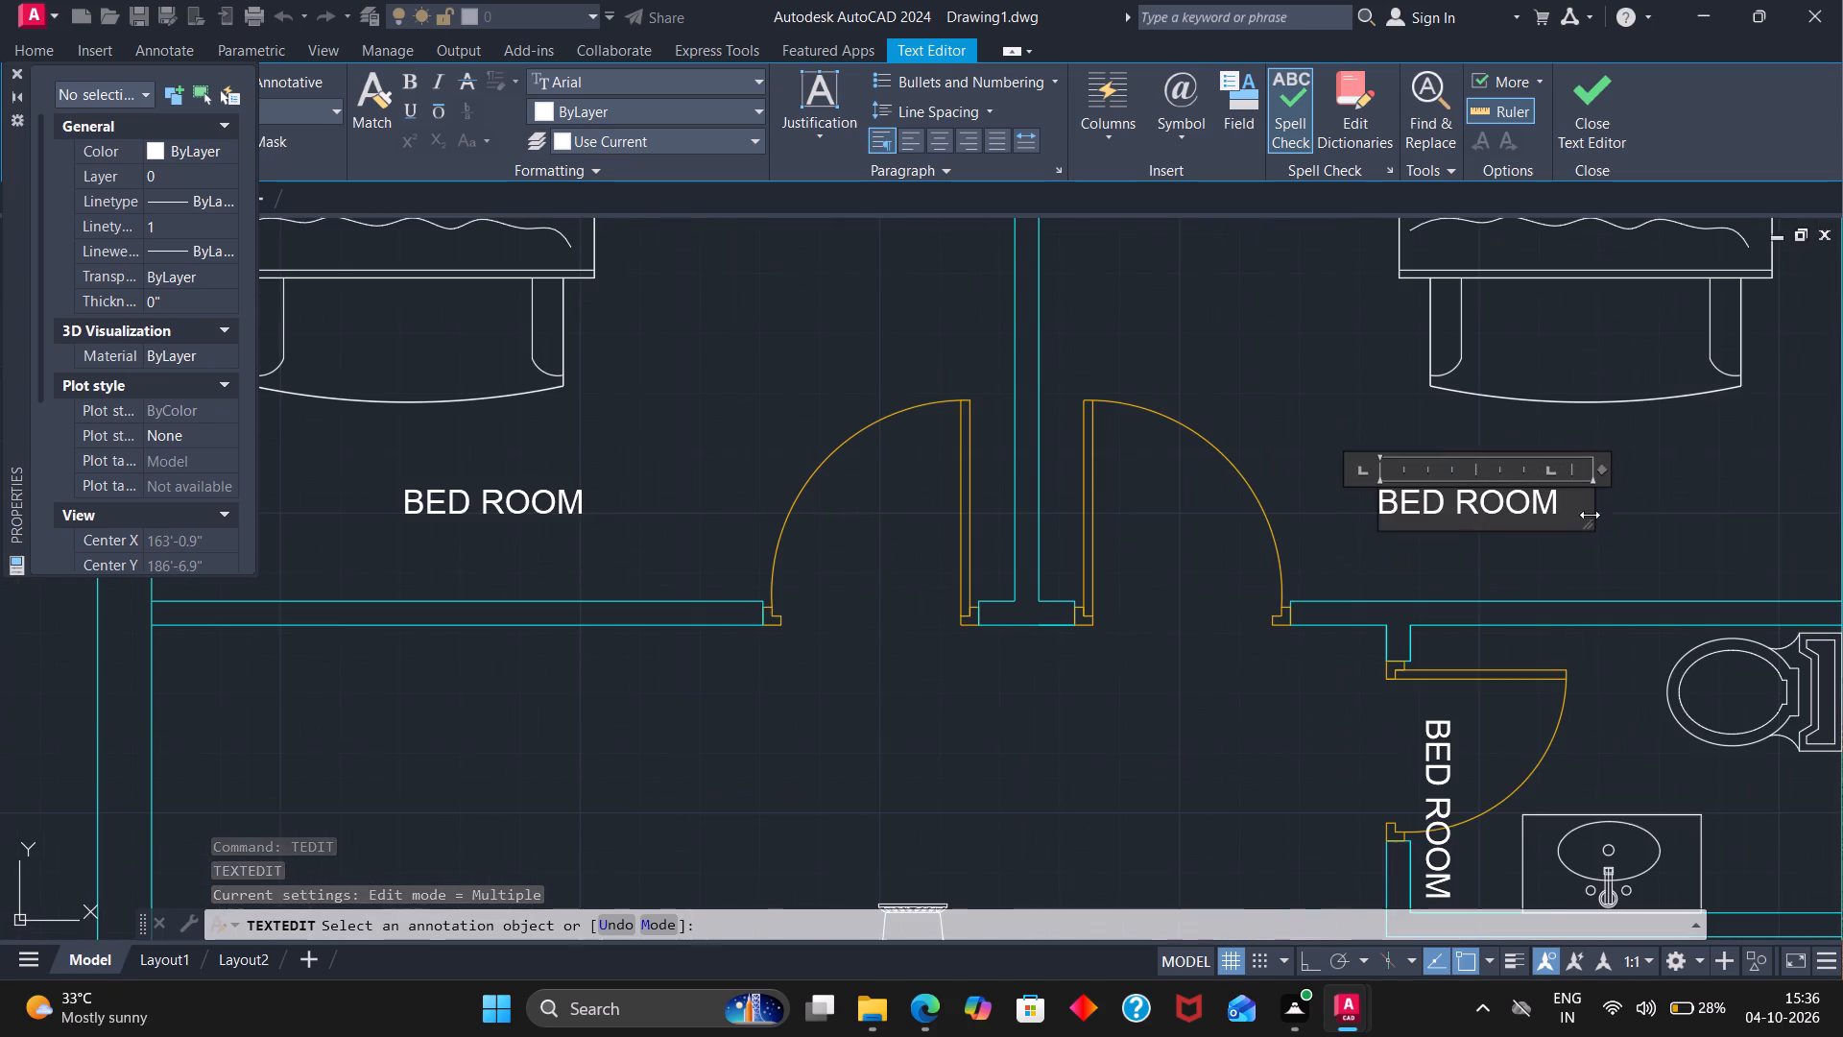
pyautogui.click(1573, 513)
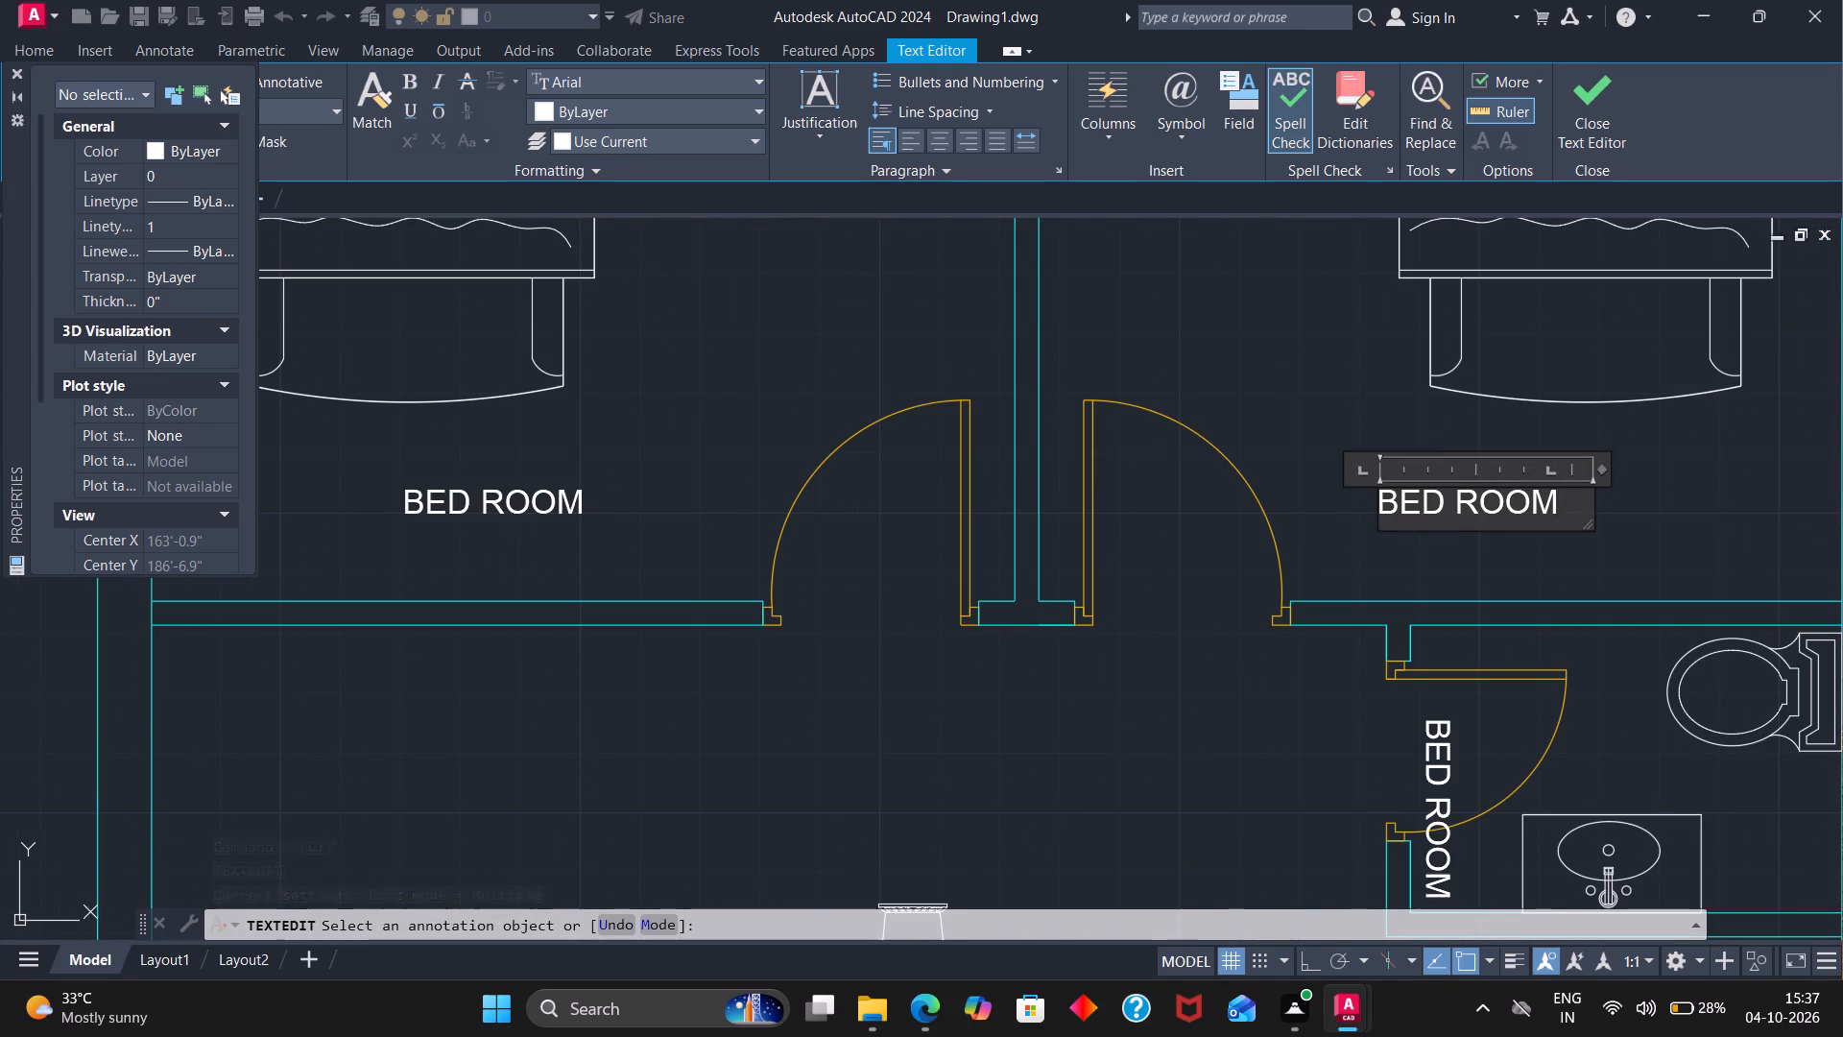
pyautogui.press('2')
pyautogui.scroll(-2, 1573, 512)
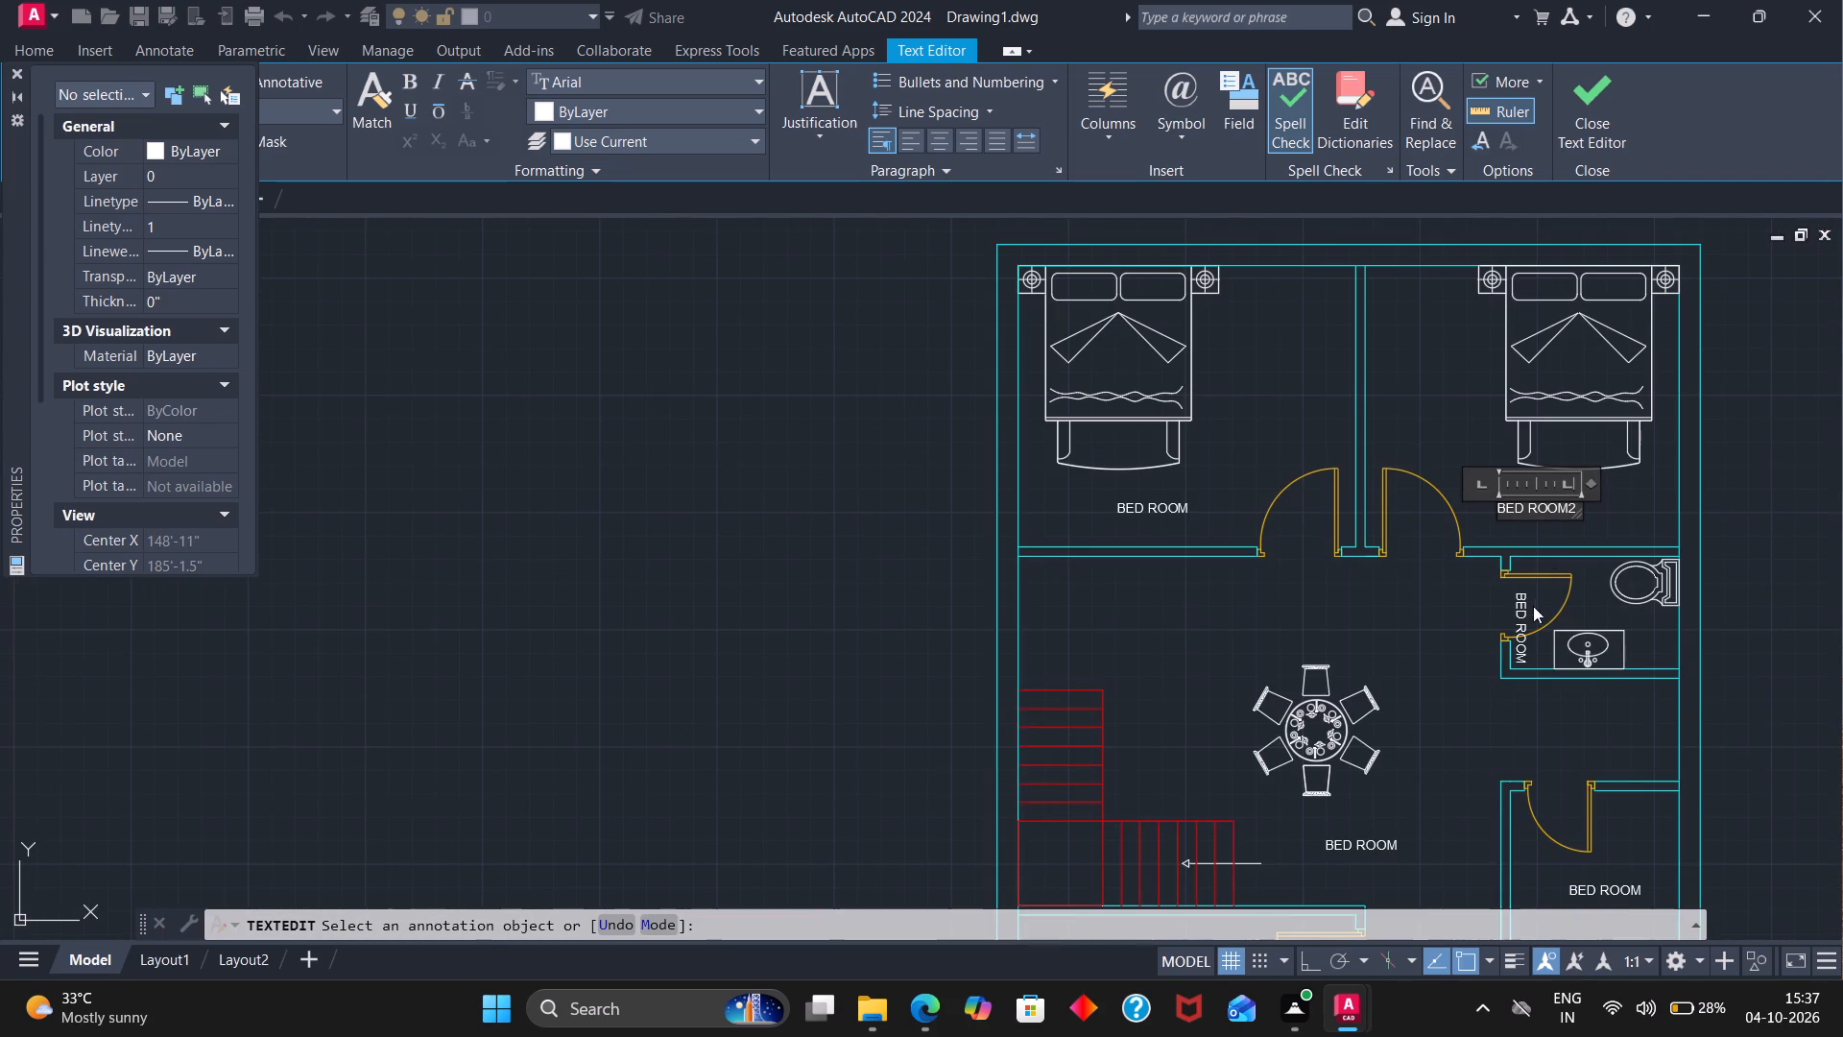
pyautogui.click(1523, 615)
# Replace the text of the vertical BED ROOM label in the bathroom with TOILET.
pyautogui.click(1521, 615)
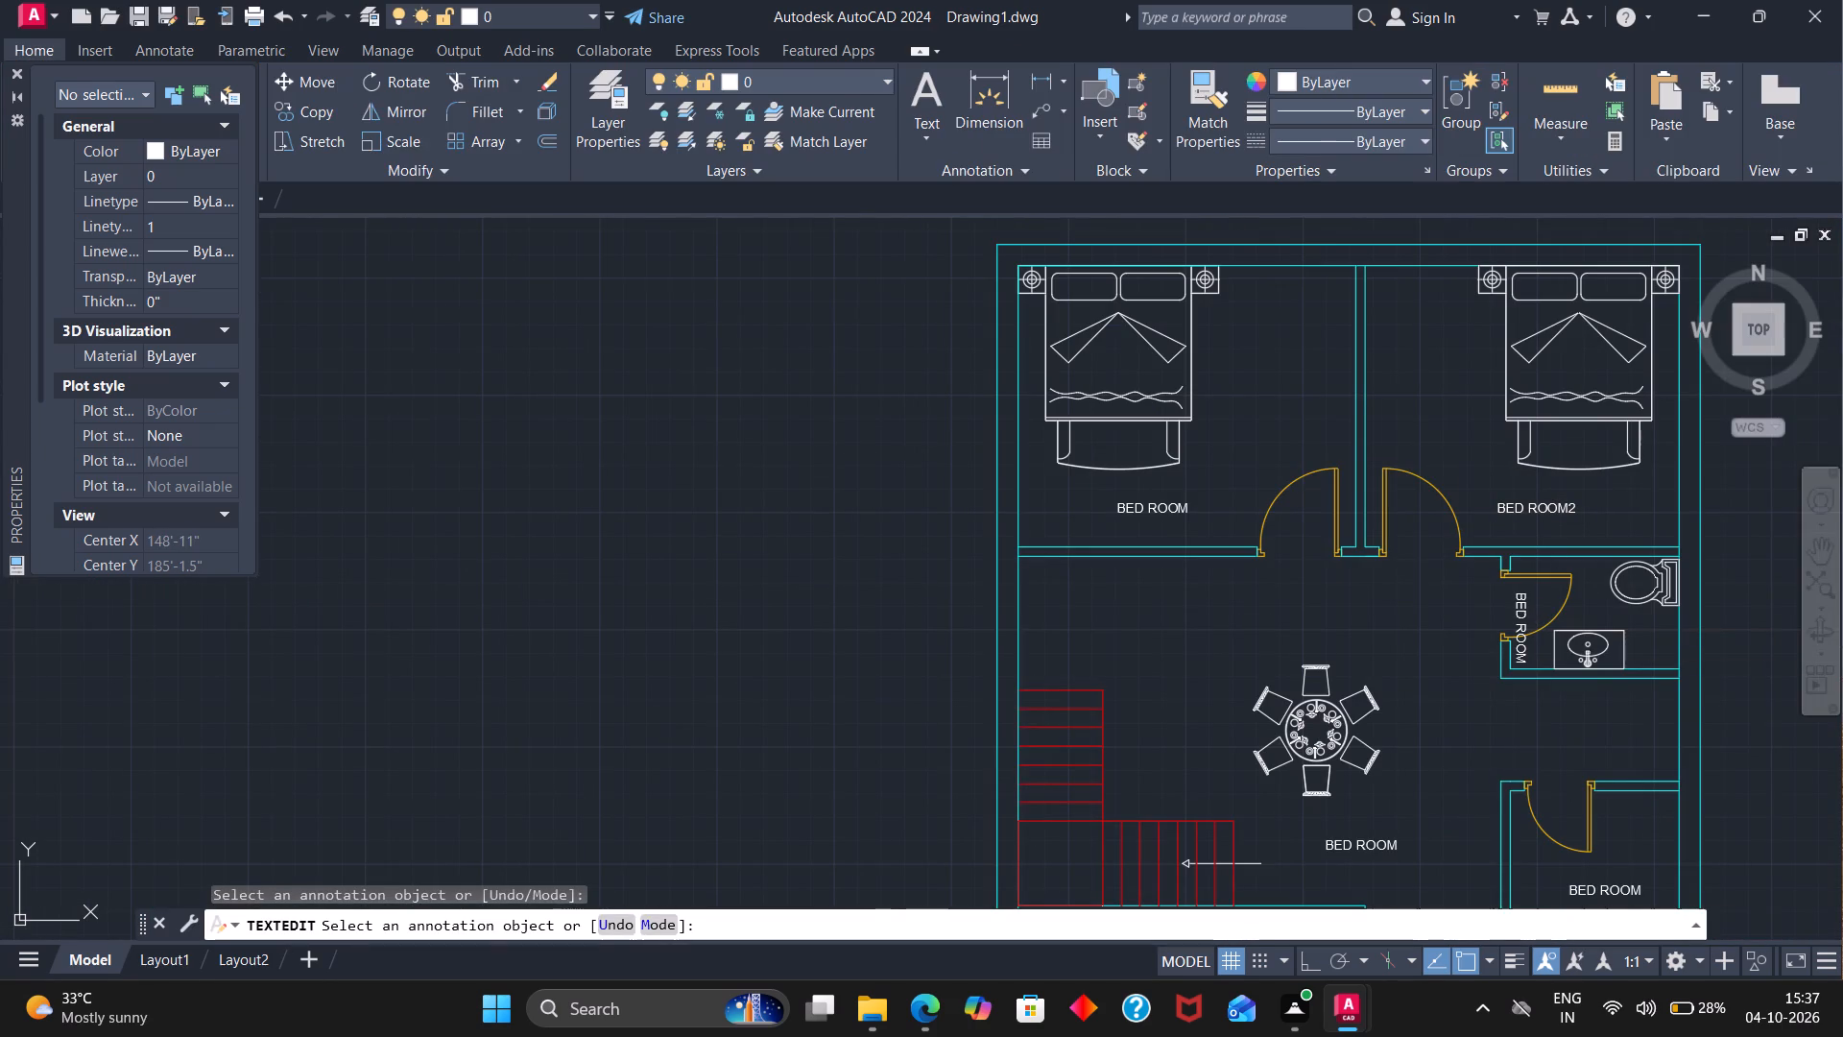
pyautogui.scroll(2, 1596, 573)
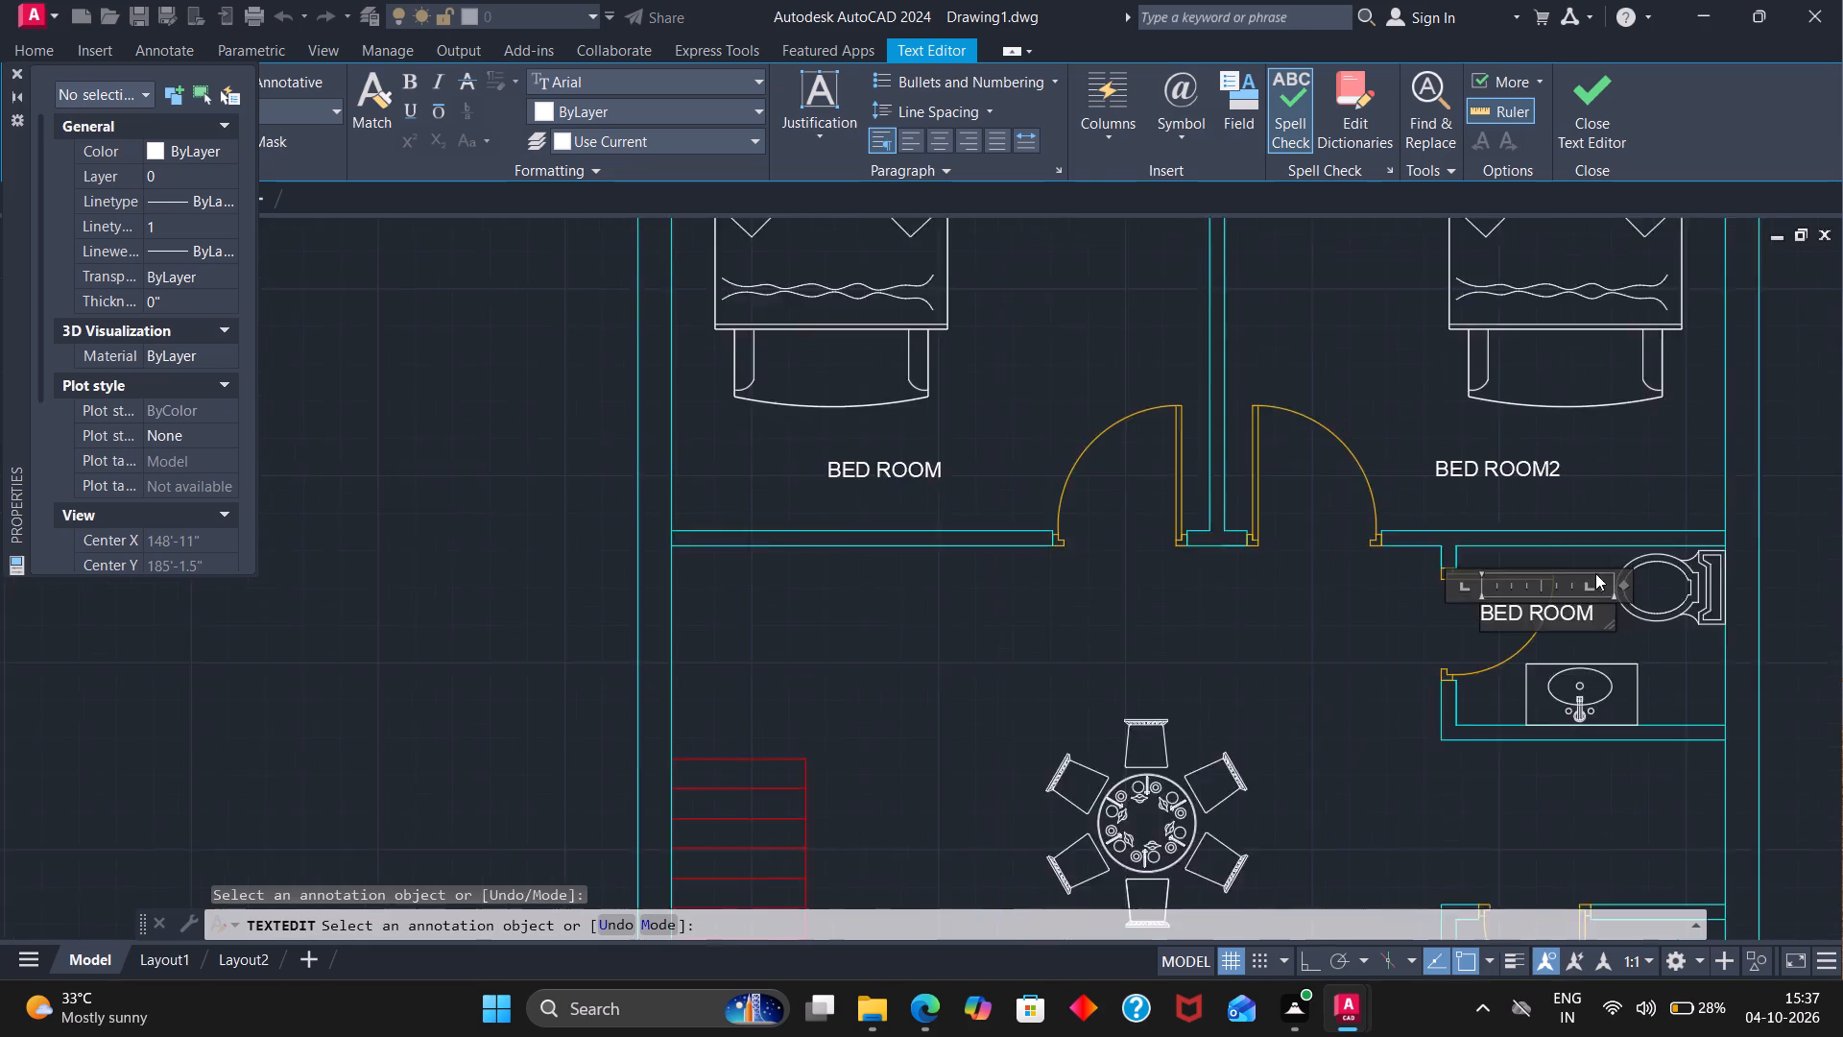
pyautogui.click(1590, 619)
pyautogui.click(1591, 629)
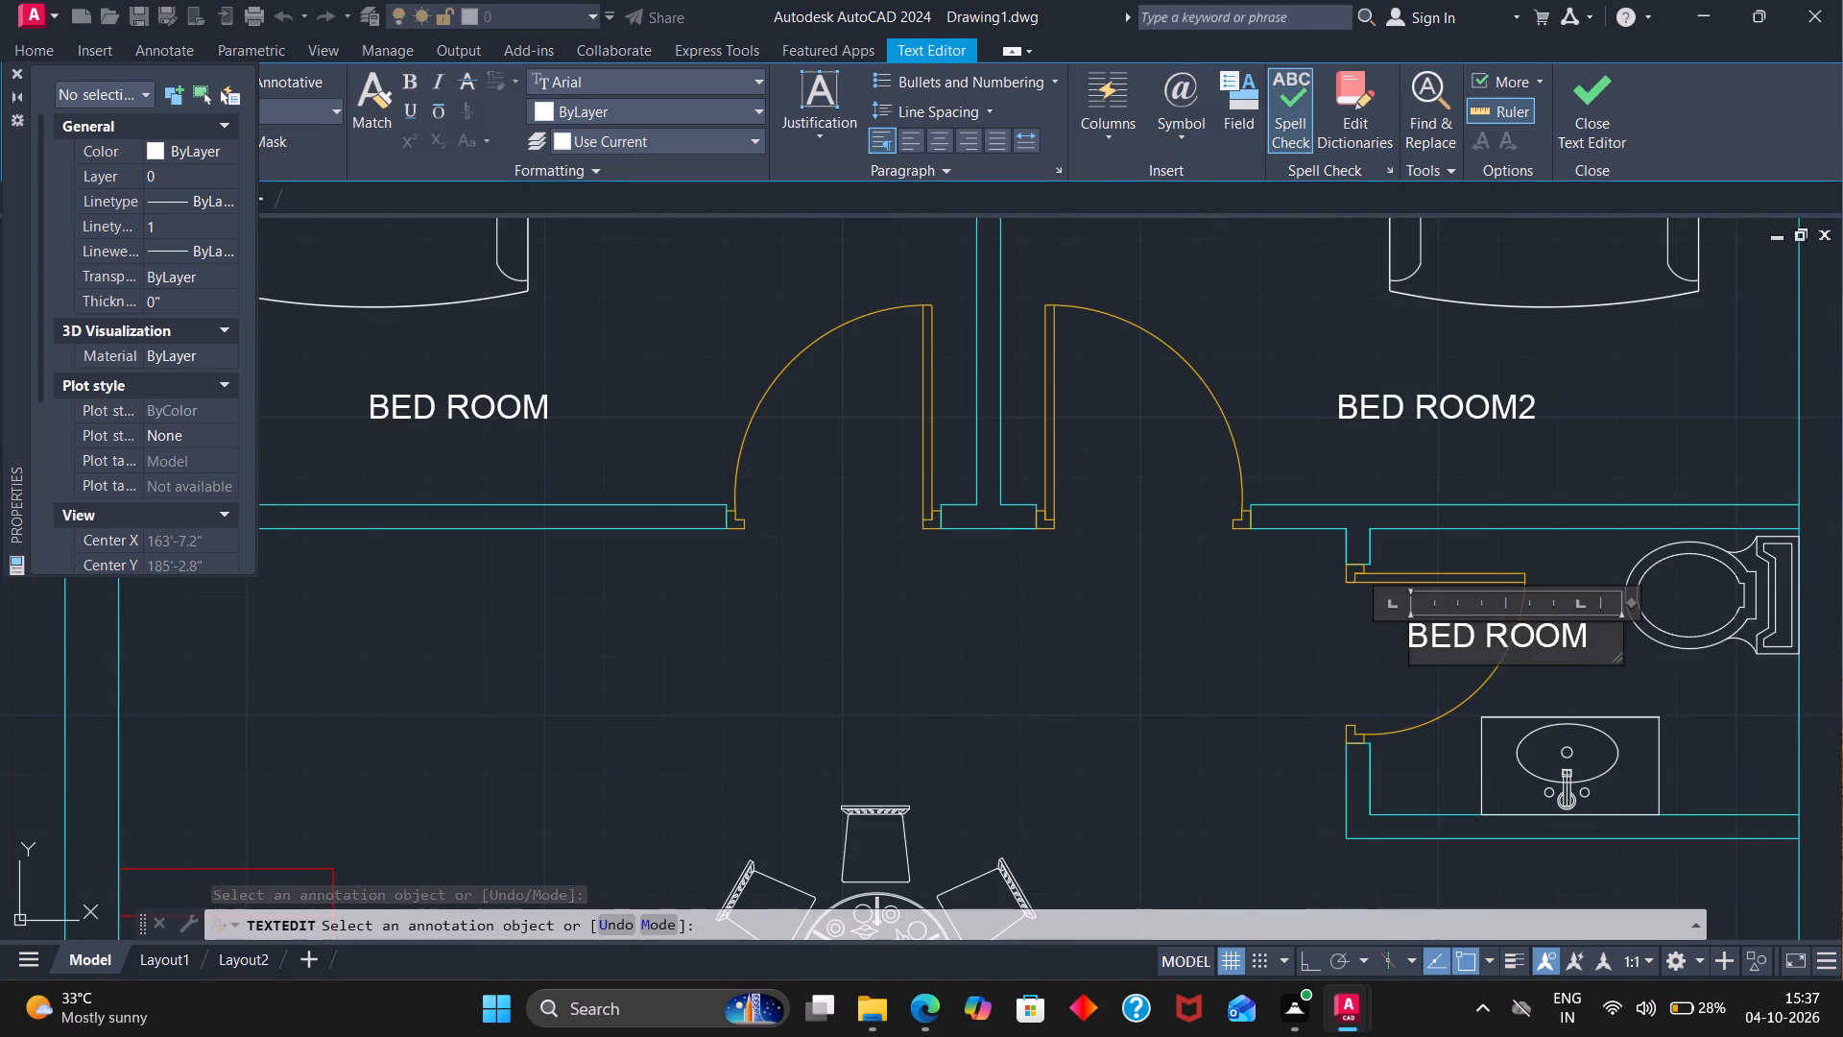
pyautogui.press('BackSpace')
pyautogui.press('BackSpace')
pyautogui.press('BackSpace')
pyautogui.press('BackSpace')
pyautogui.press('BackSpace')
pyautogui.press('BackSpace')
pyautogui.press('BackSpace')
pyautogui.press('BackSpace')
pyautogui.press('BackSpace')
pyautogui.press('BackSpace')
pyautogui.press('BackSpace')
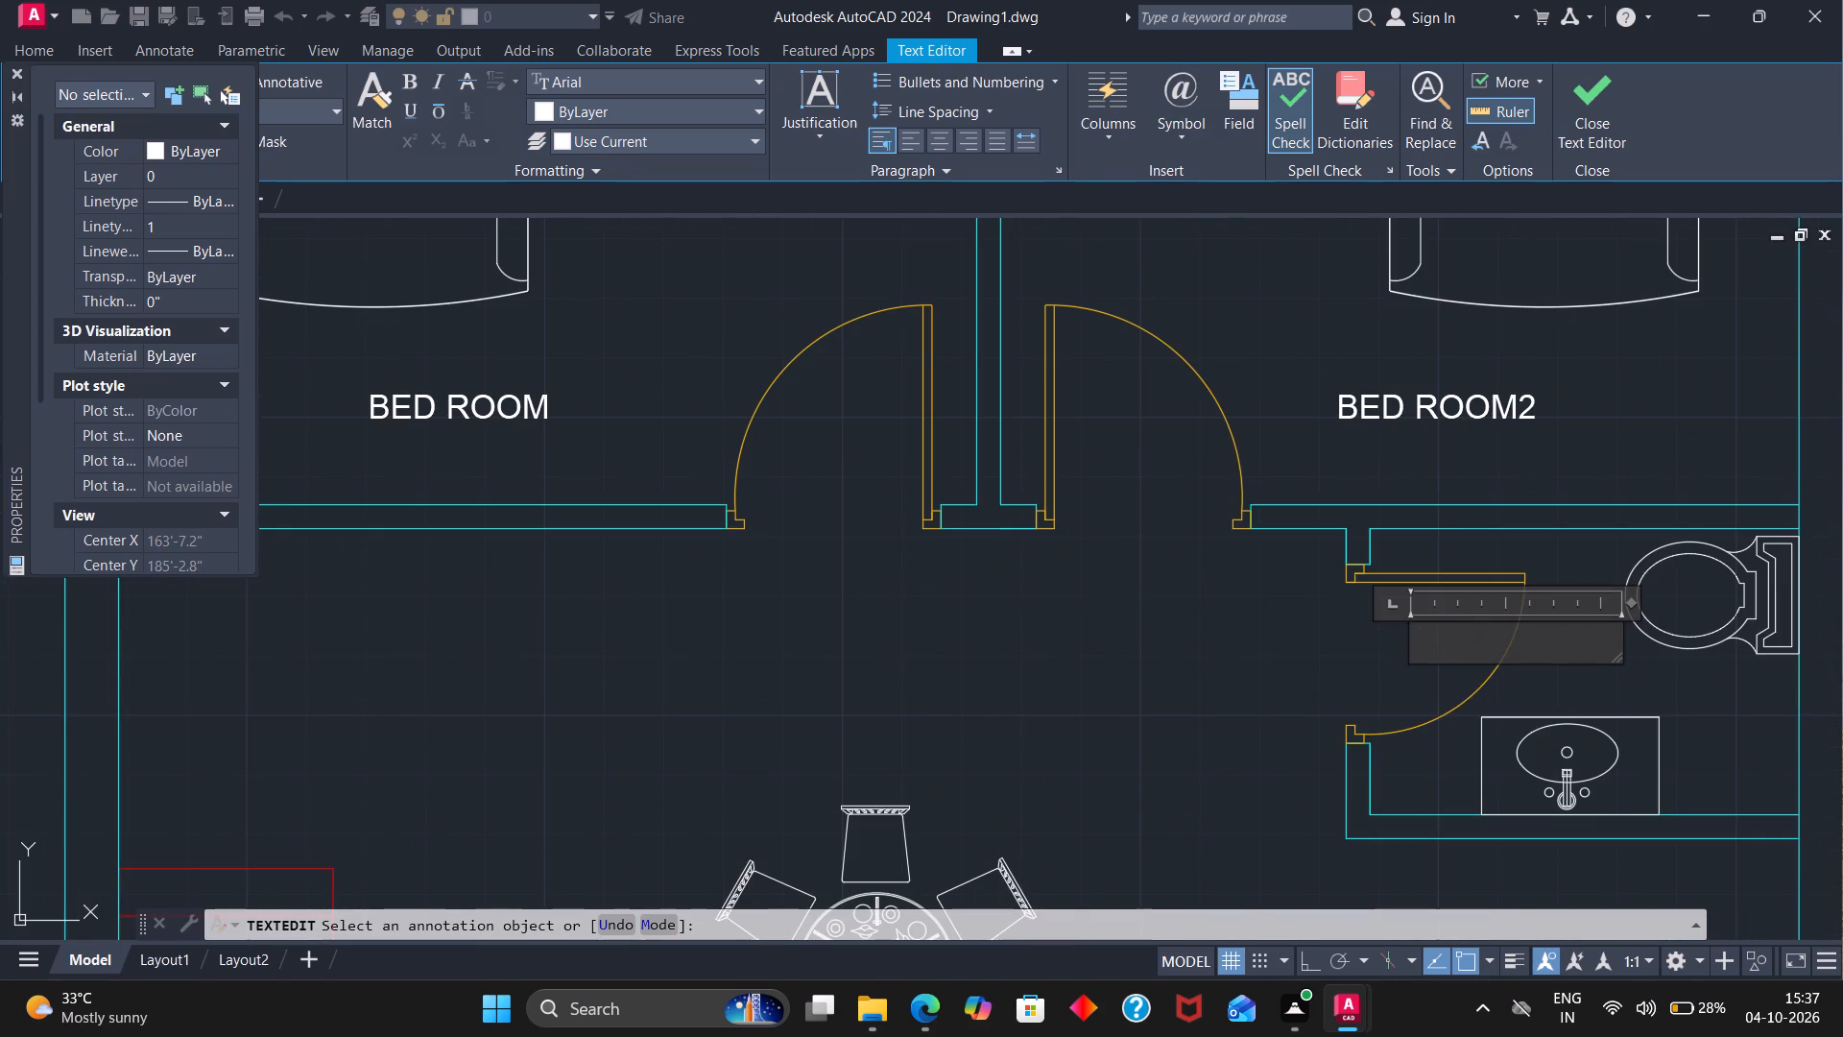
pyautogui.write('TOIL')
pyautogui.write('ET')
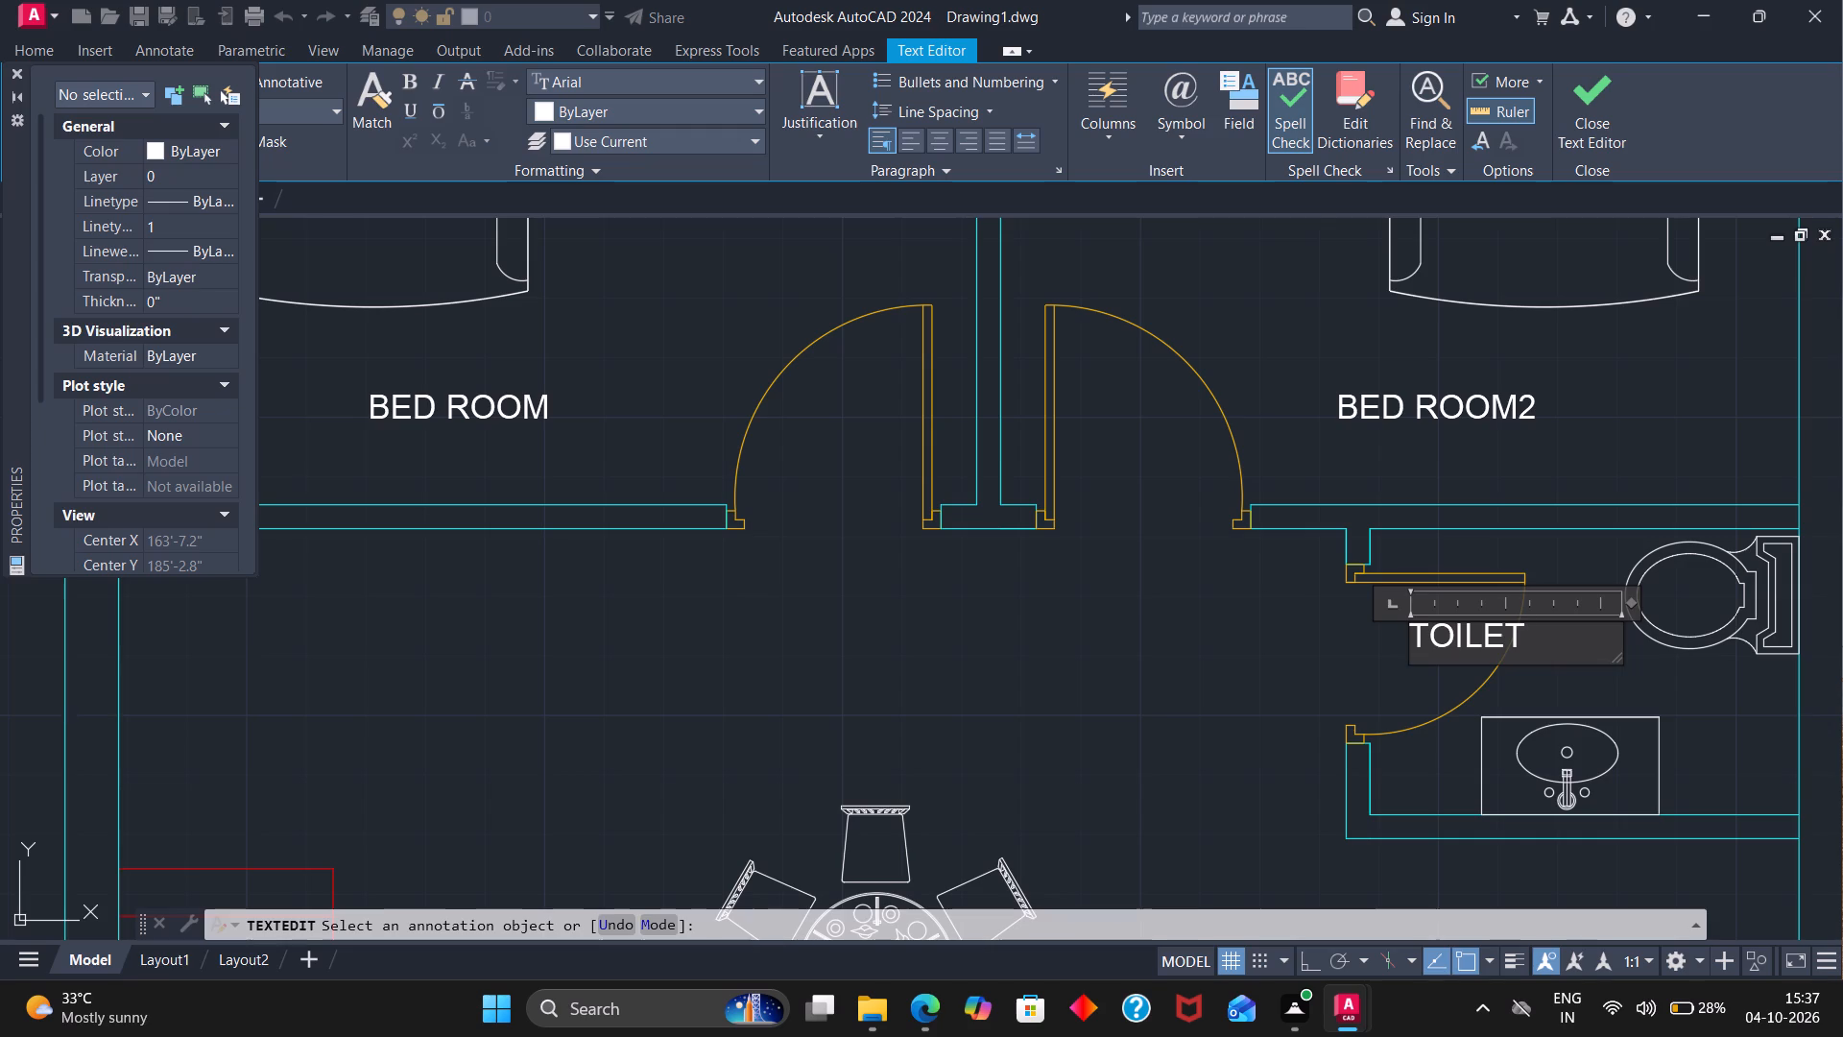
pyautogui.press('Return')
pyautogui.press('BackSpace')
pyautogui.scroll(-3, 1503, 691)
pyautogui.scroll(2, 1373, 819)
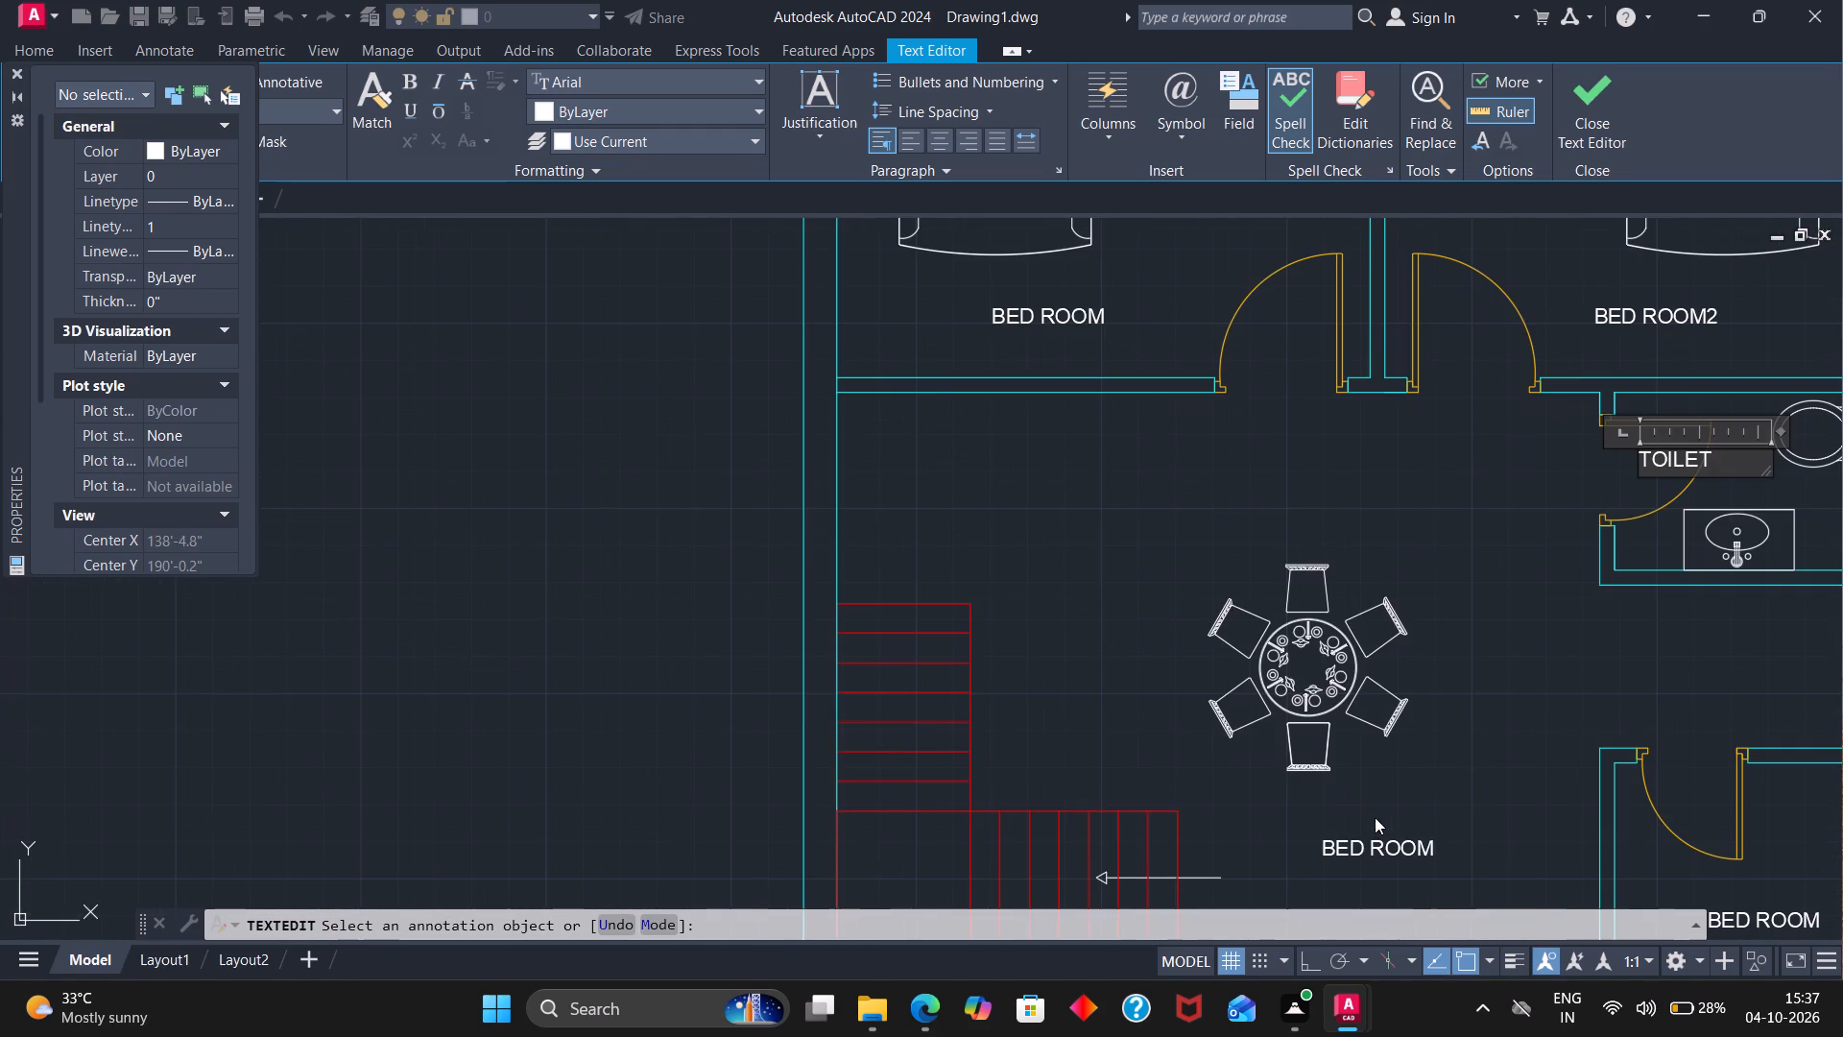
pyautogui.click(1371, 839)
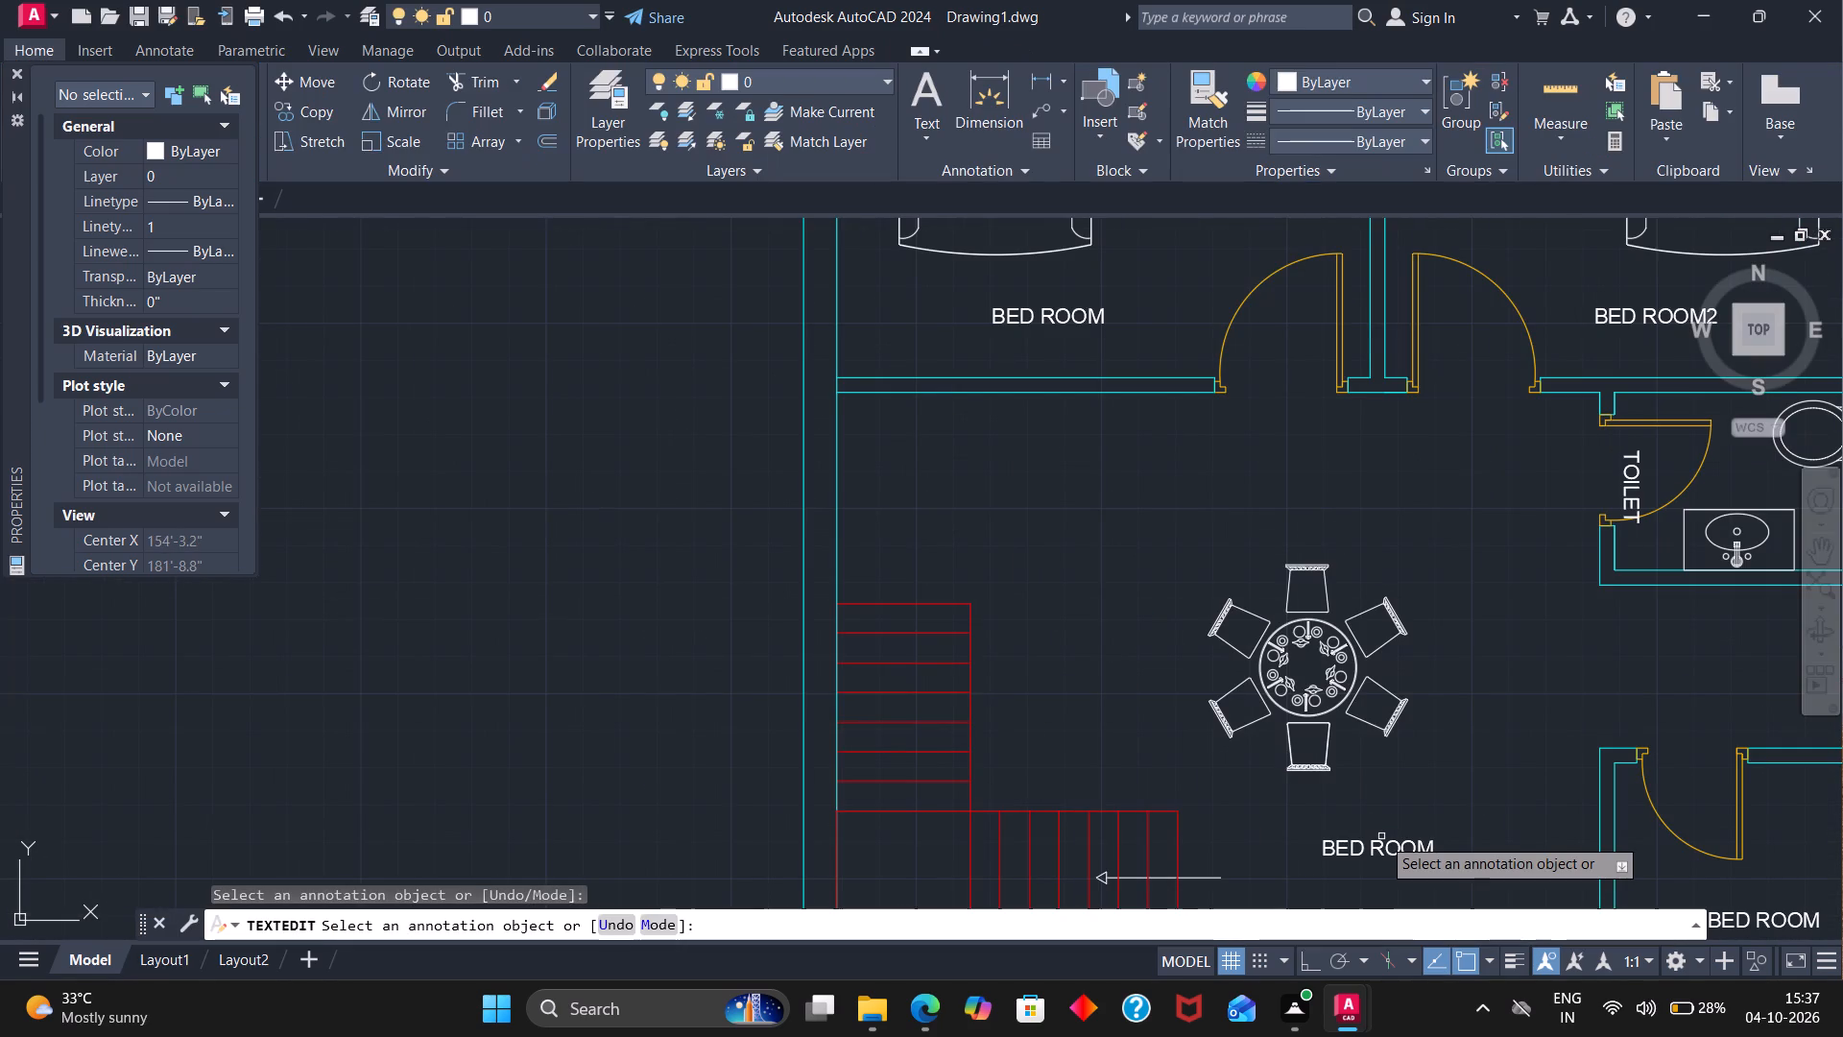
# Replace the text of the BED ROOM label below the dining table with DINNING.
pyautogui.click(1417, 851)
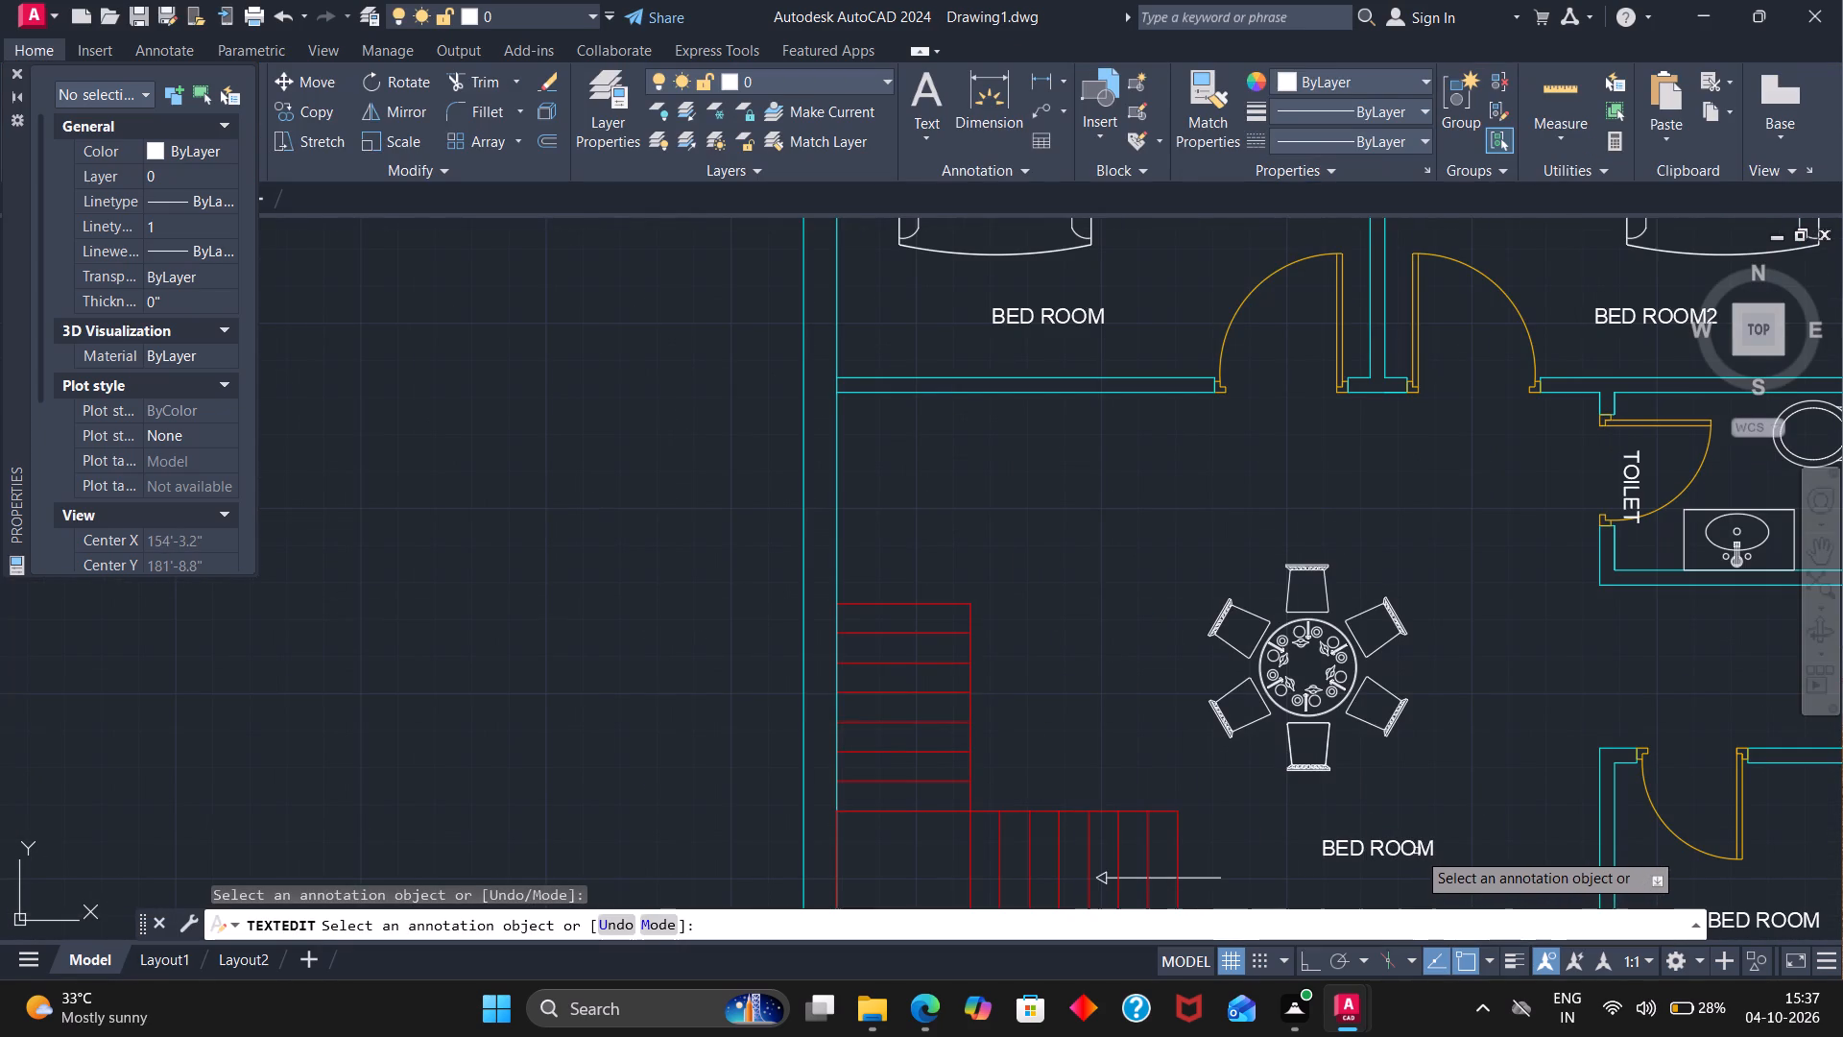
pyautogui.click(1435, 852)
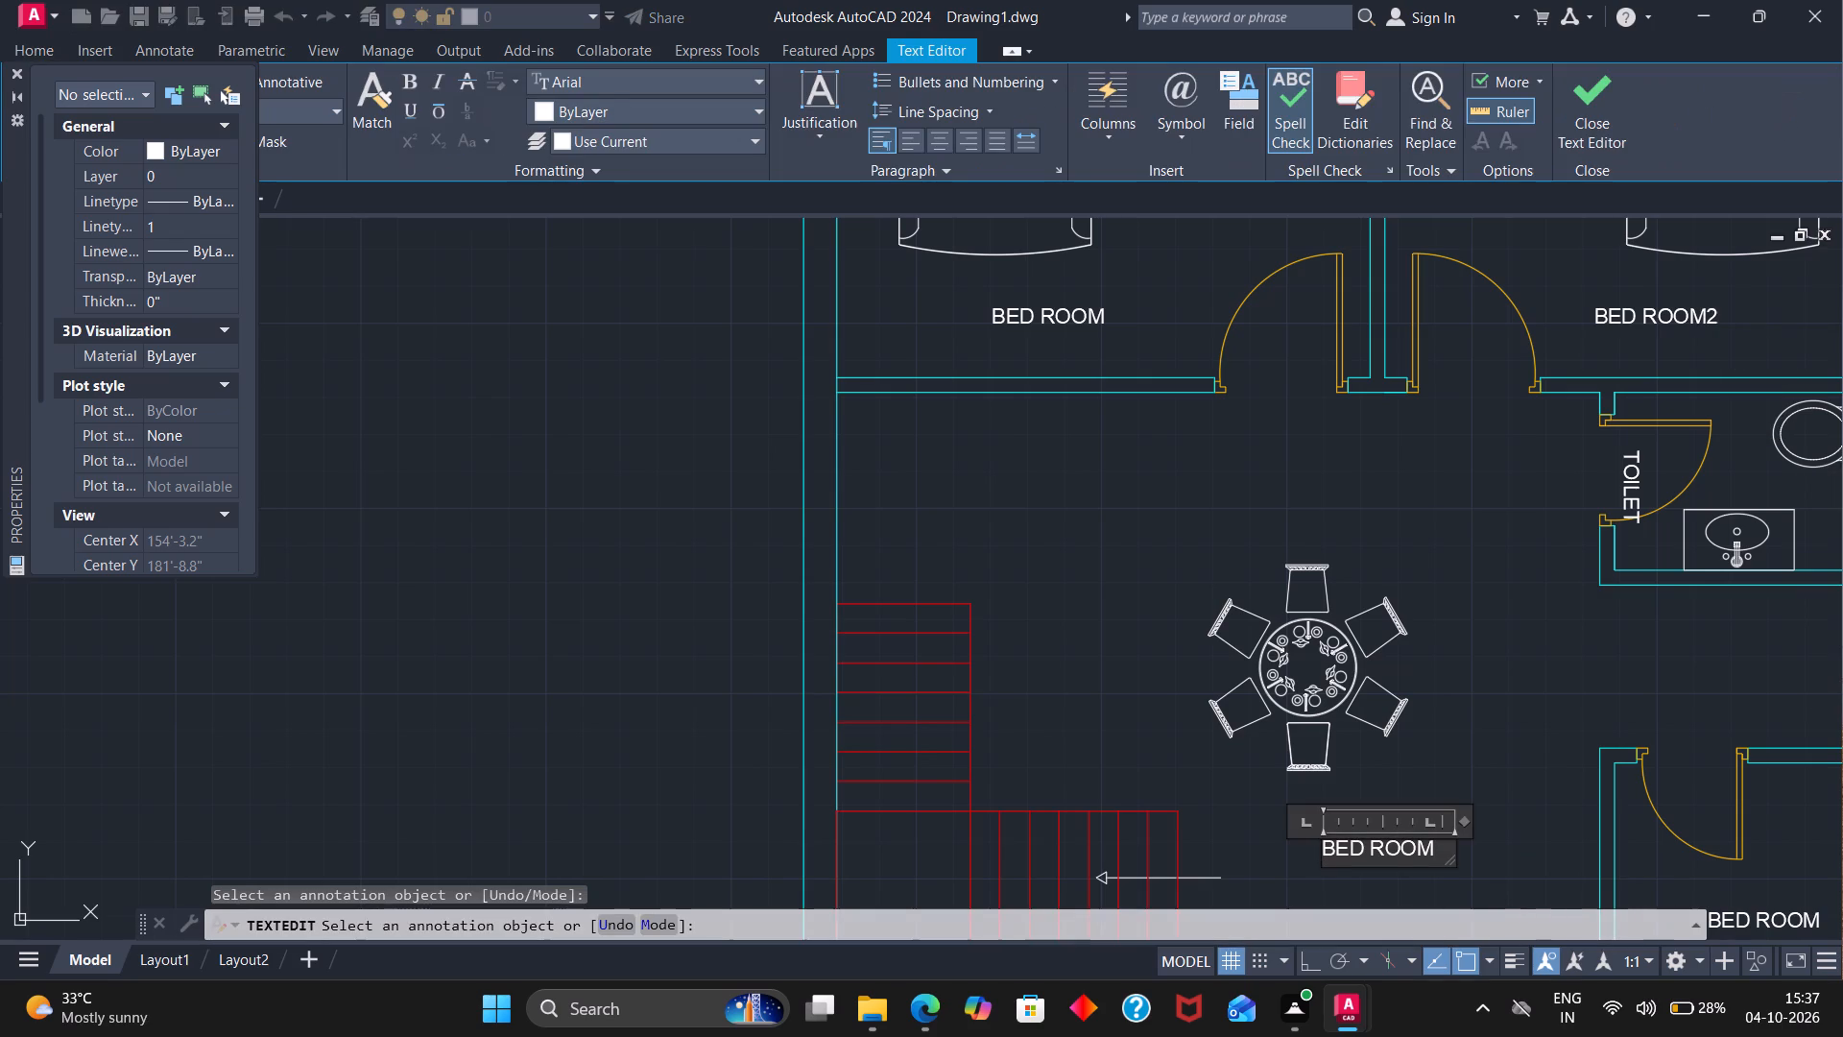
pyautogui.press('BackSpace')
pyautogui.press('BackSpace')
pyautogui.press('BackSpace')
pyautogui.press('BackSpace')
pyautogui.press('BackSpace')
pyautogui.press('BackSpace')
pyautogui.press('BackSpace')
pyautogui.press('BackSpace')
pyautogui.press('BackSpace')
pyautogui.press('BackSpace')
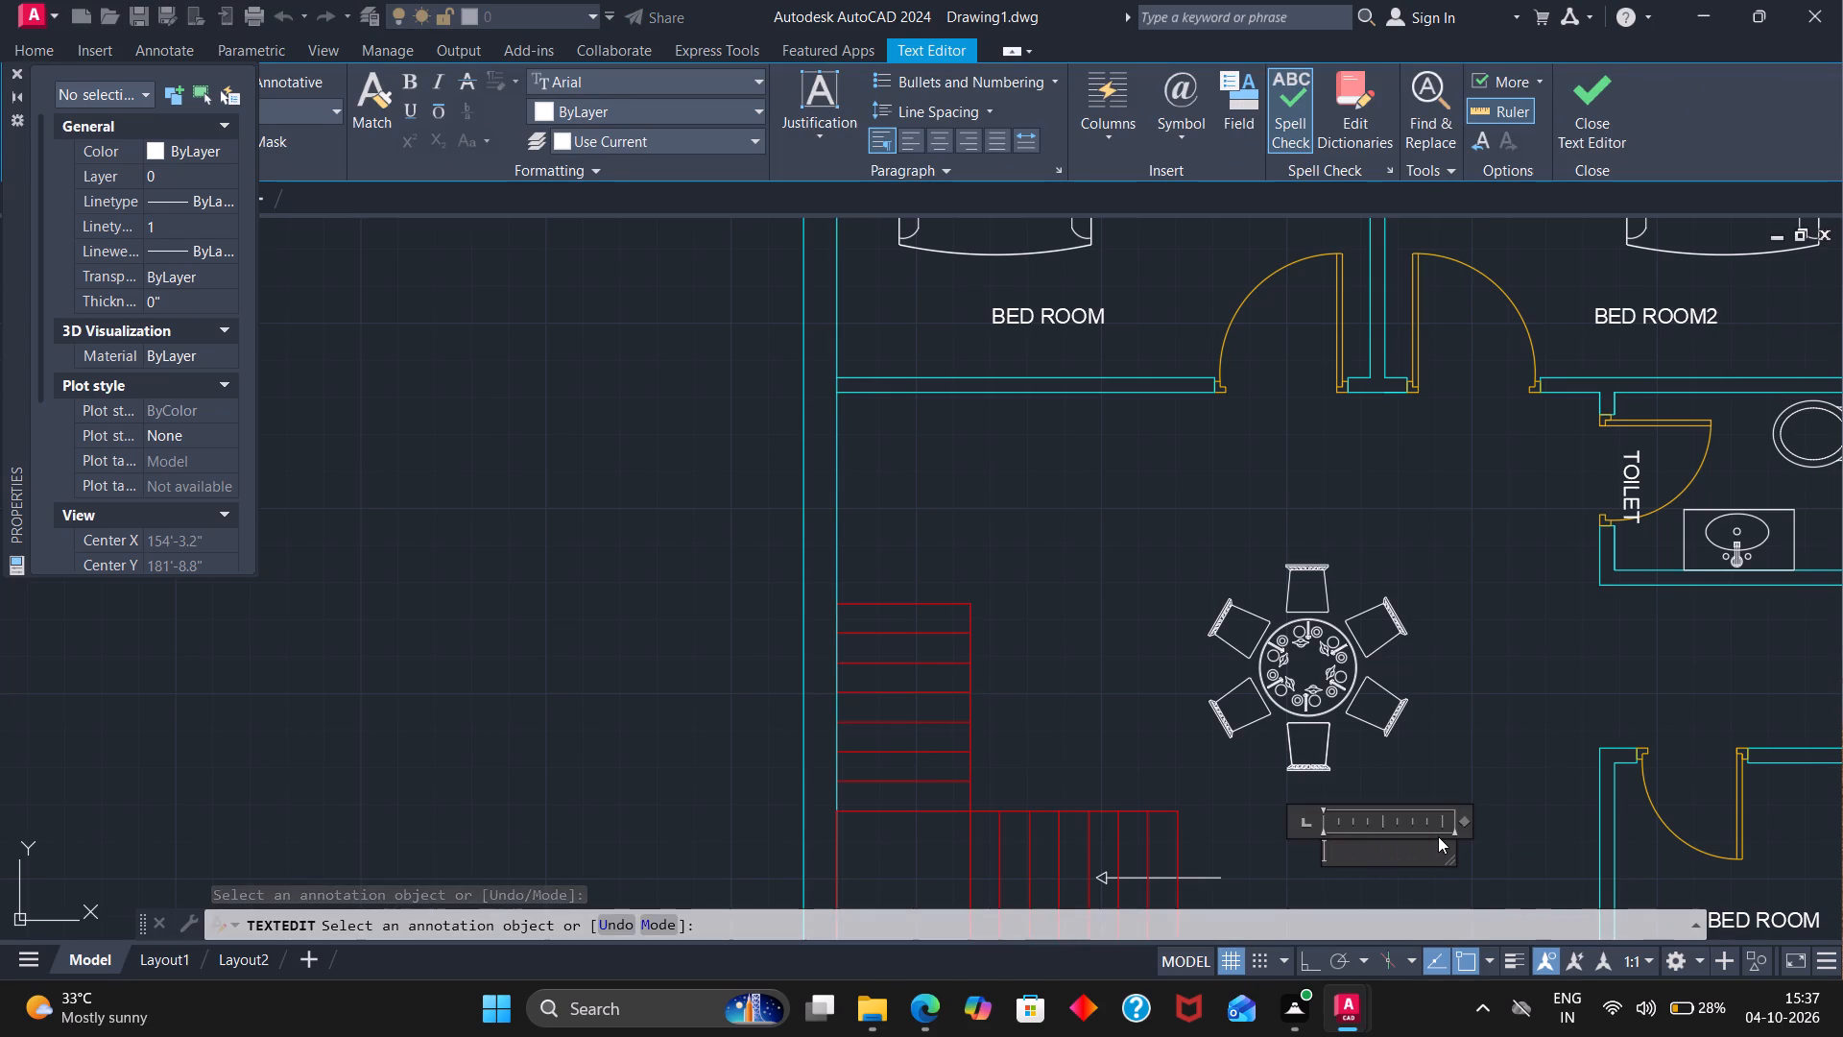
pyautogui.write('DINNIN')
pyautogui.press('g')
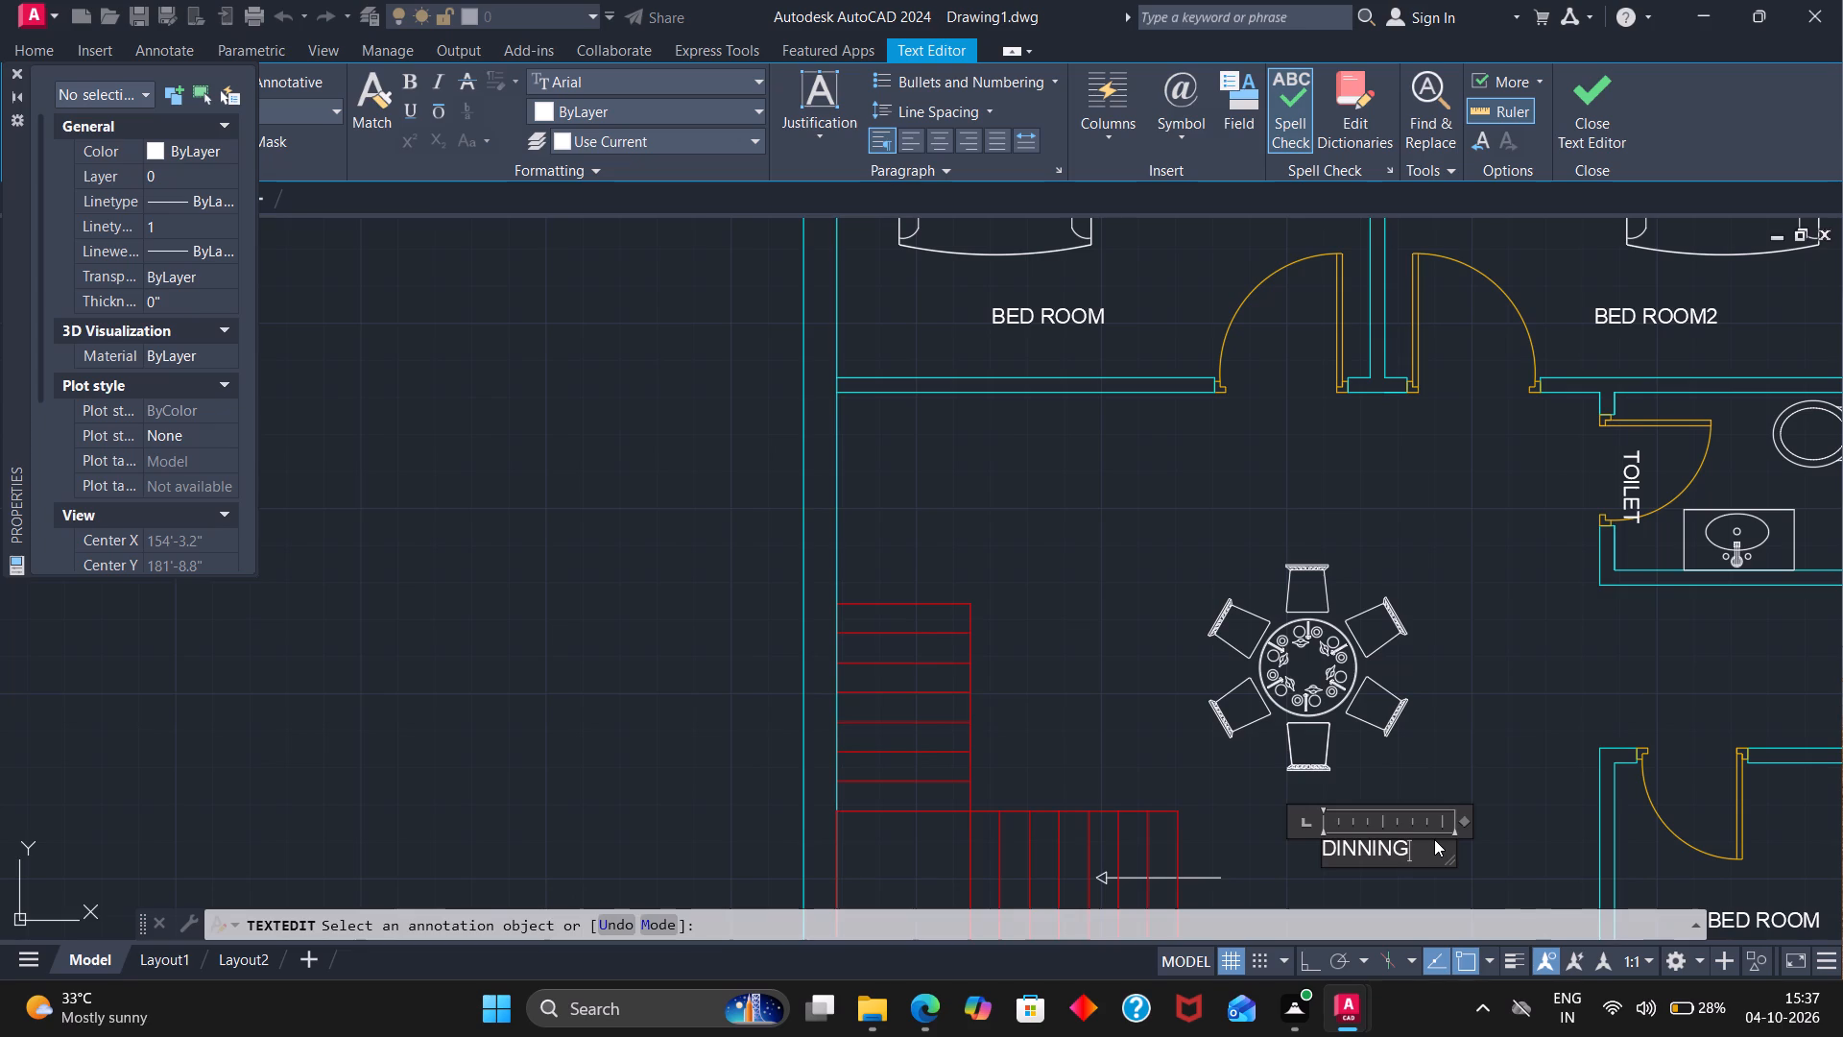
pyautogui.press('Return')
pyautogui.press('BackSpace')
pyautogui.scroll(-1, 1425, 841)
pyautogui.scroll(-1, 1612, 882)
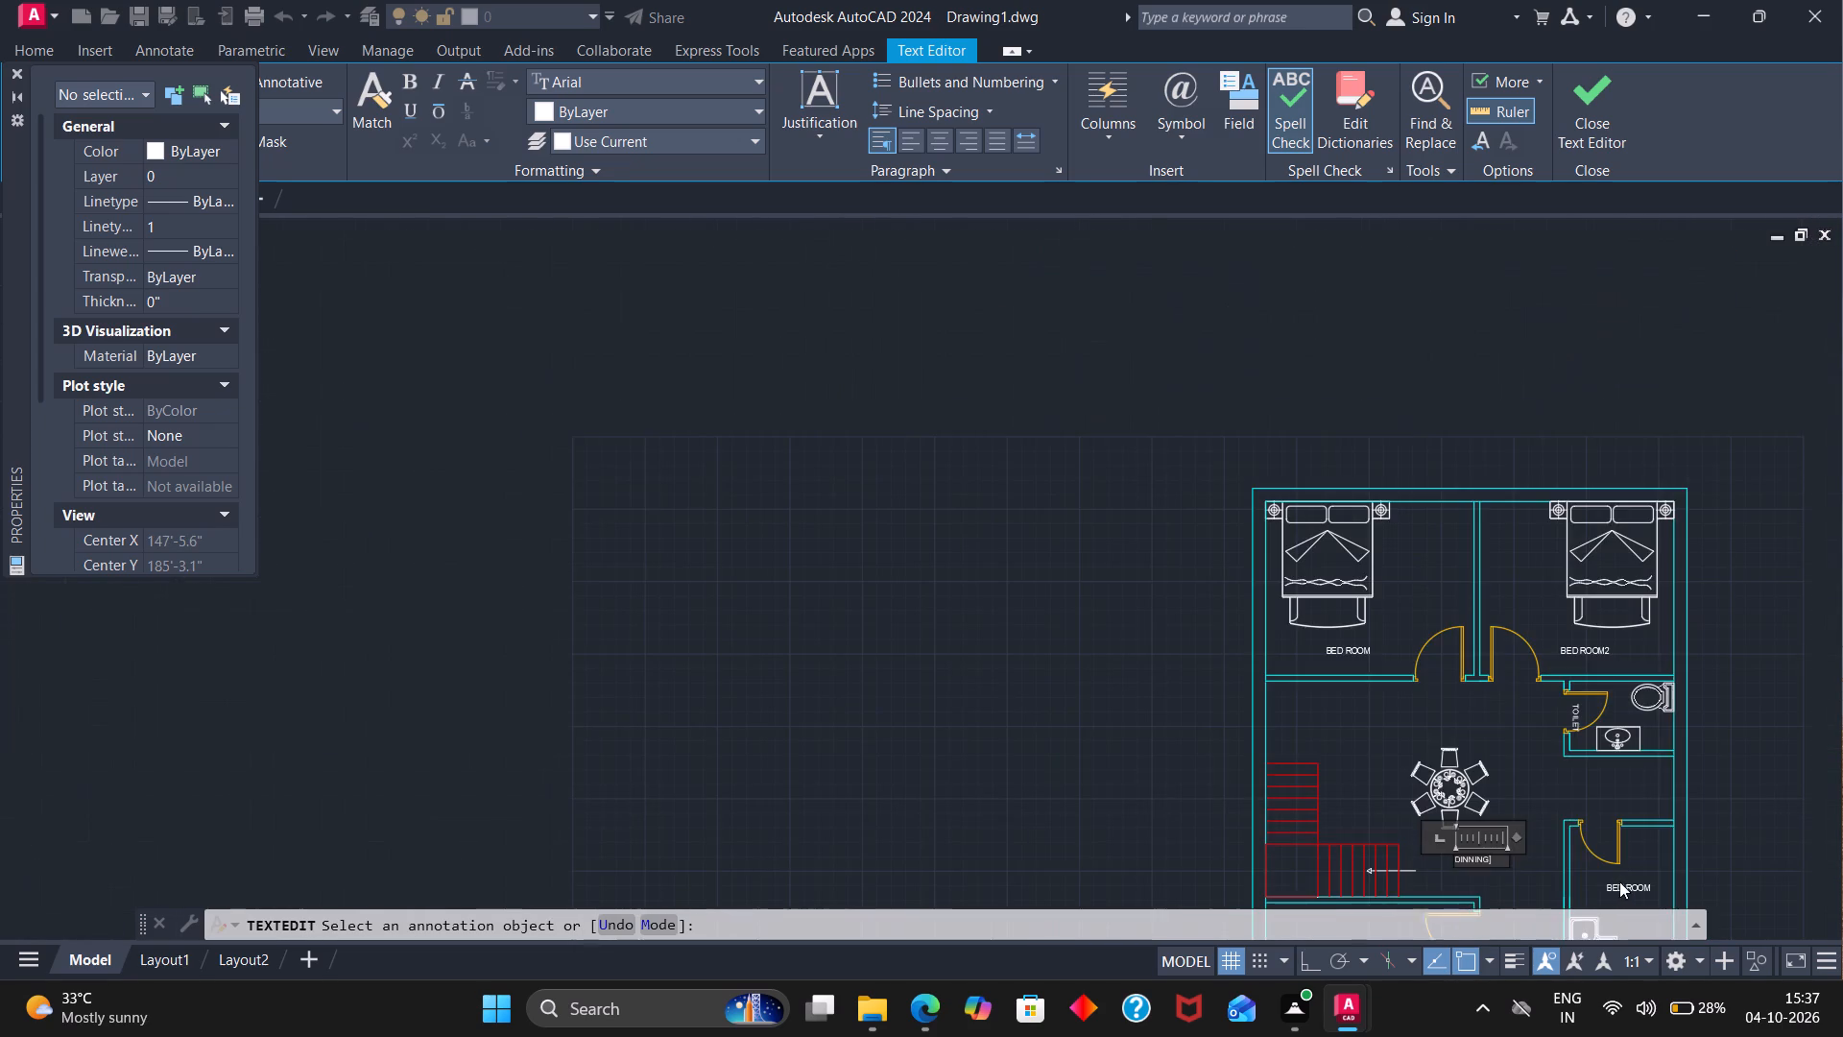
pyautogui.scroll(2, 1628, 880)
pyautogui.click(1634, 886)
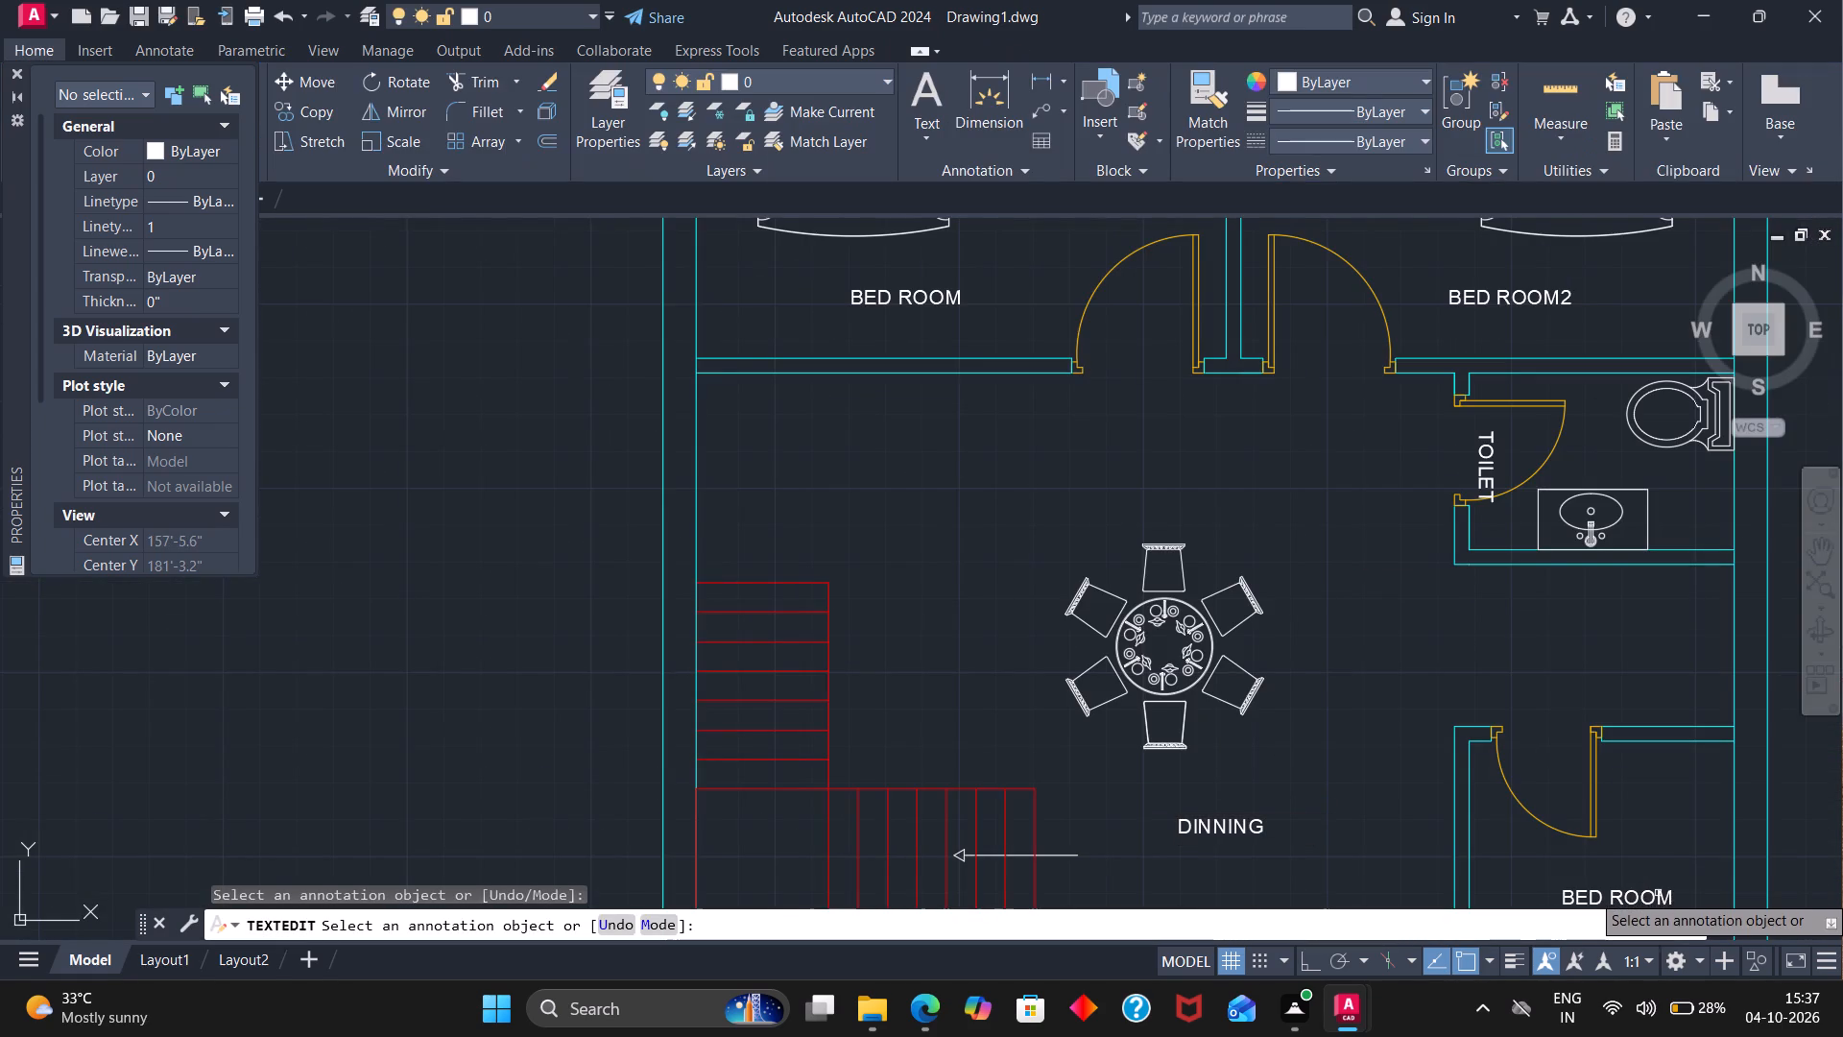
# Edit the label in the room with the corner sink to read BED ROOM3, keeping the change.
pyautogui.click(1661, 898)
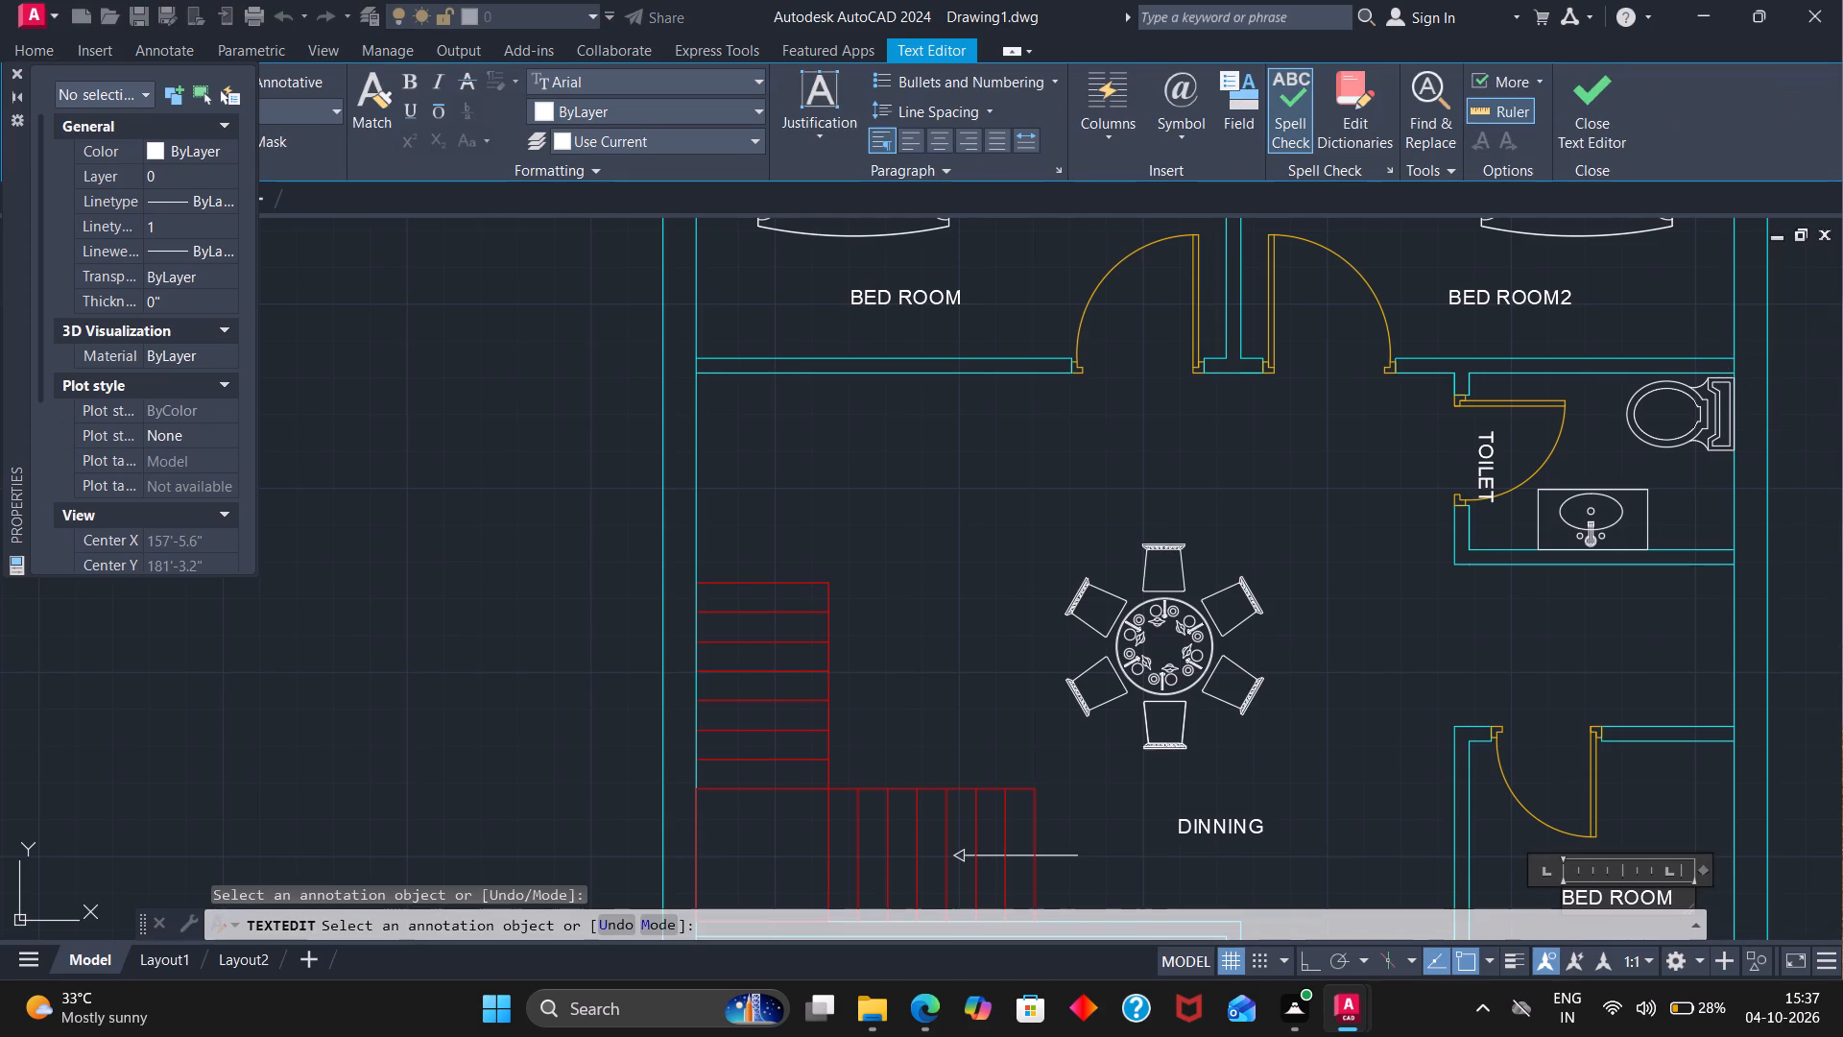
pyautogui.click(1673, 896)
pyautogui.press('3')
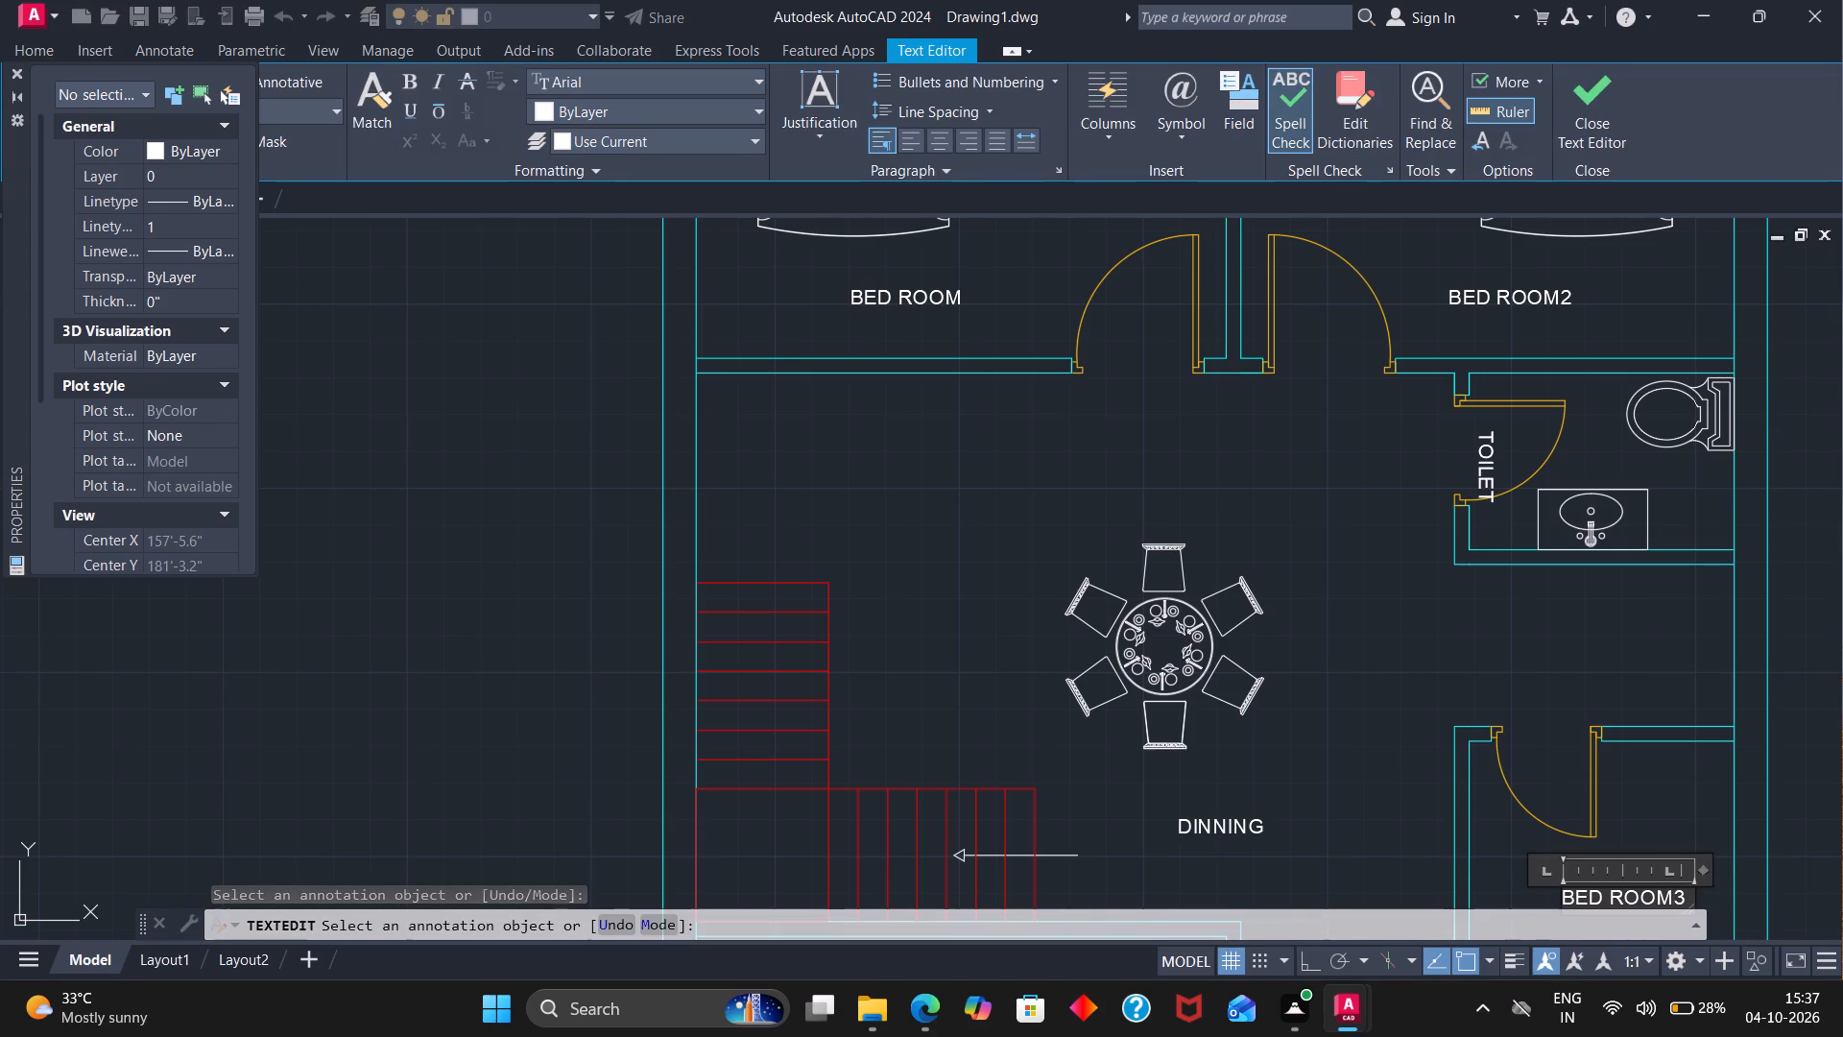
pyautogui.scroll(-7, 1672, 893)
pyautogui.scroll(6, 1631, 903)
pyautogui.scroll(-1, 1609, 893)
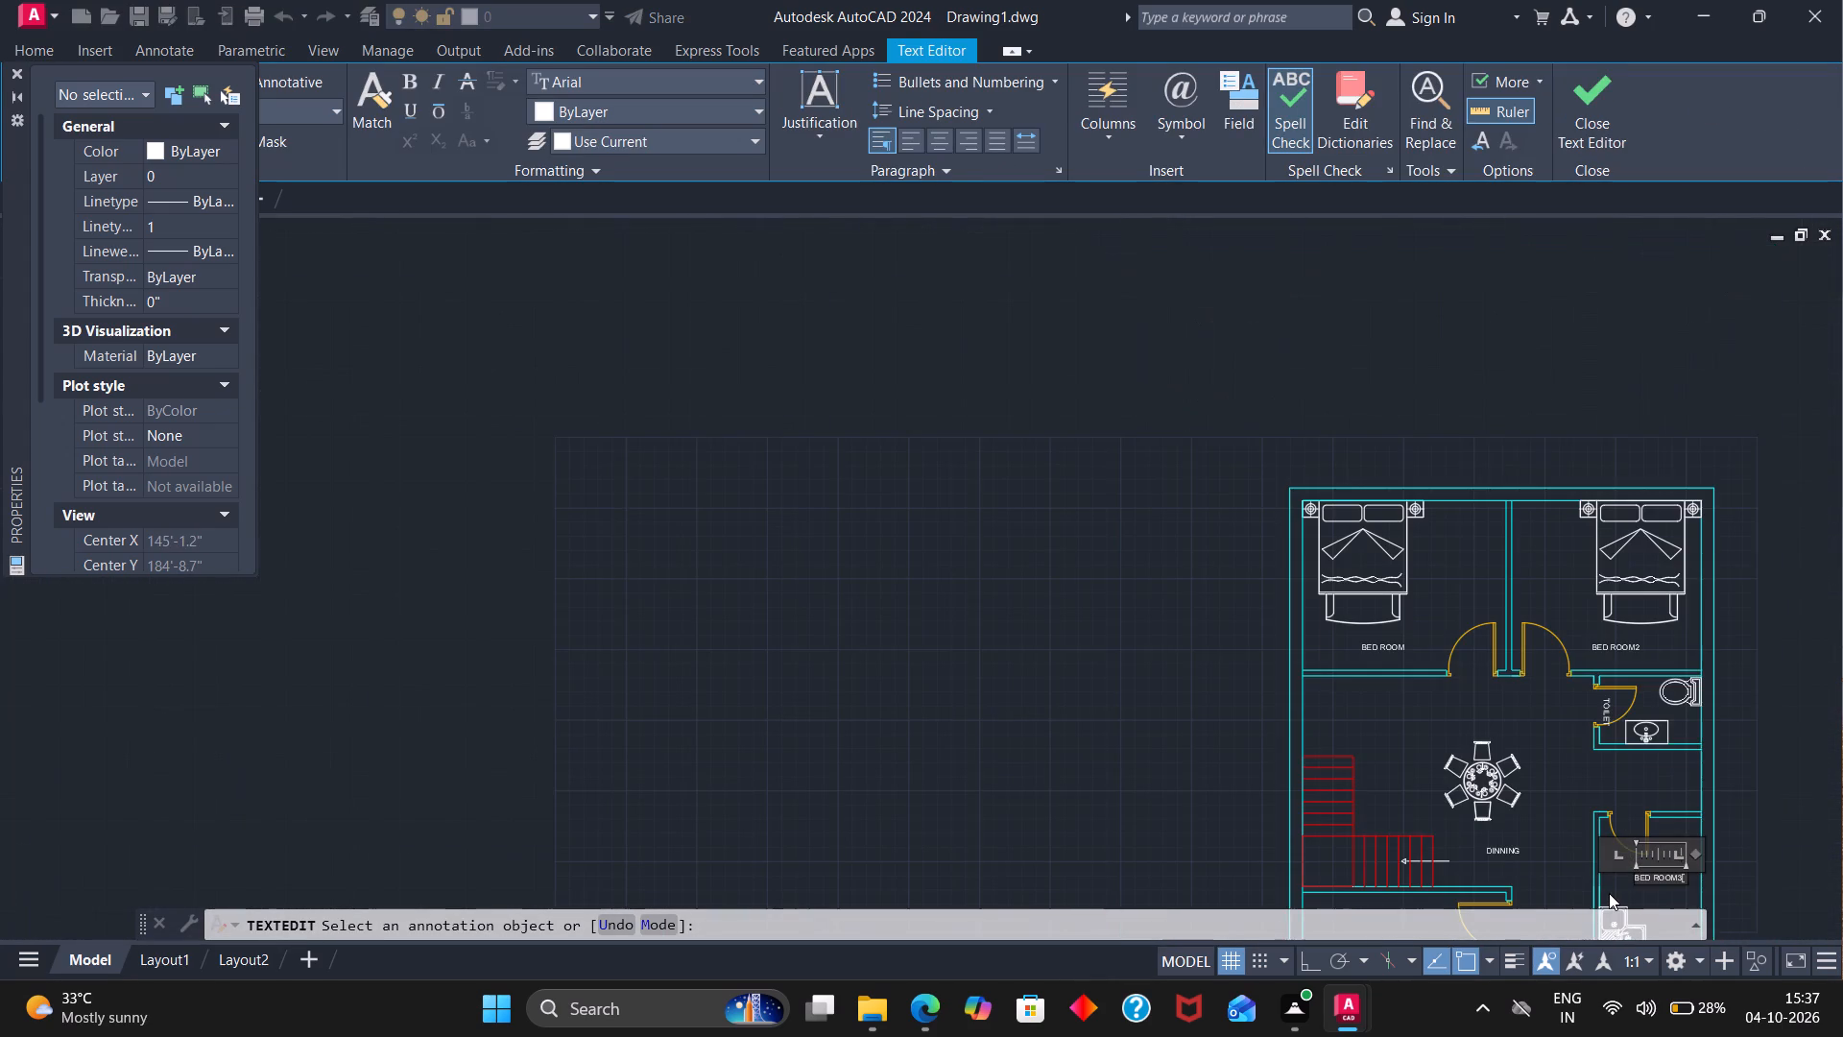
pyautogui.press('Escape')
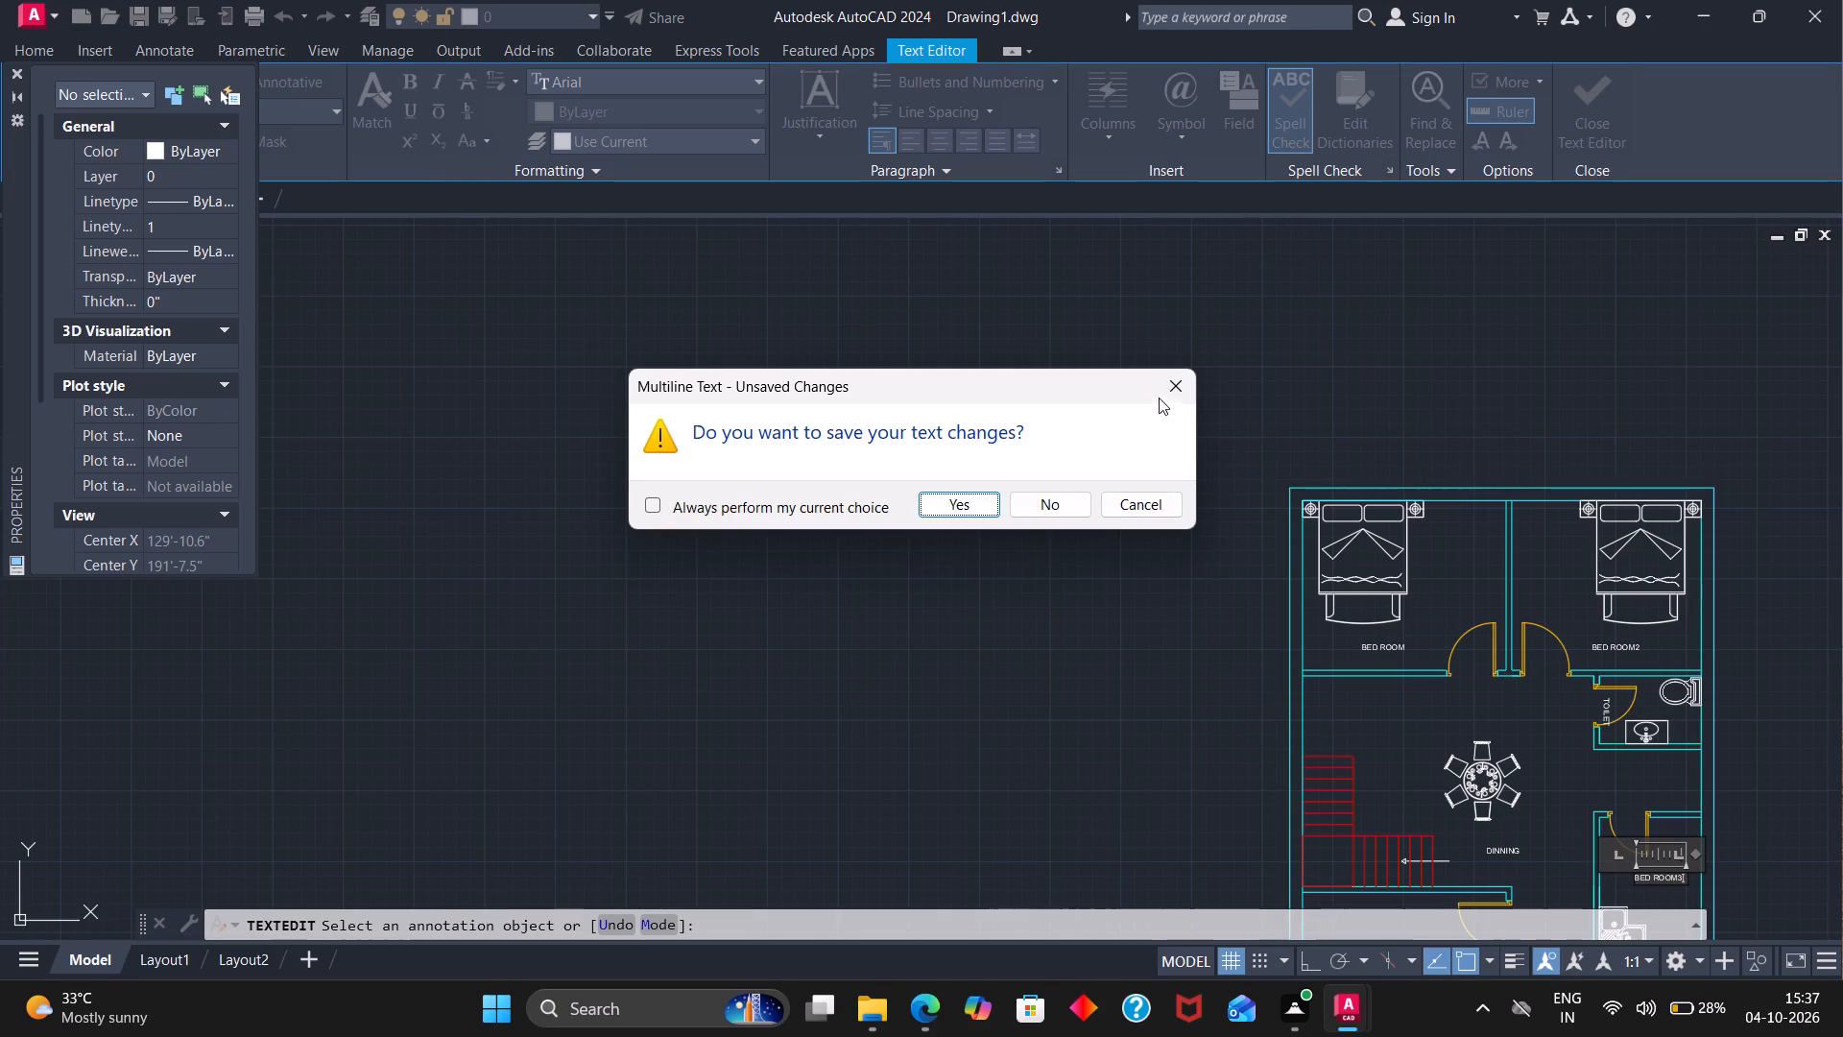
pyautogui.click(1166, 382)
pyautogui.click(1757, 507)
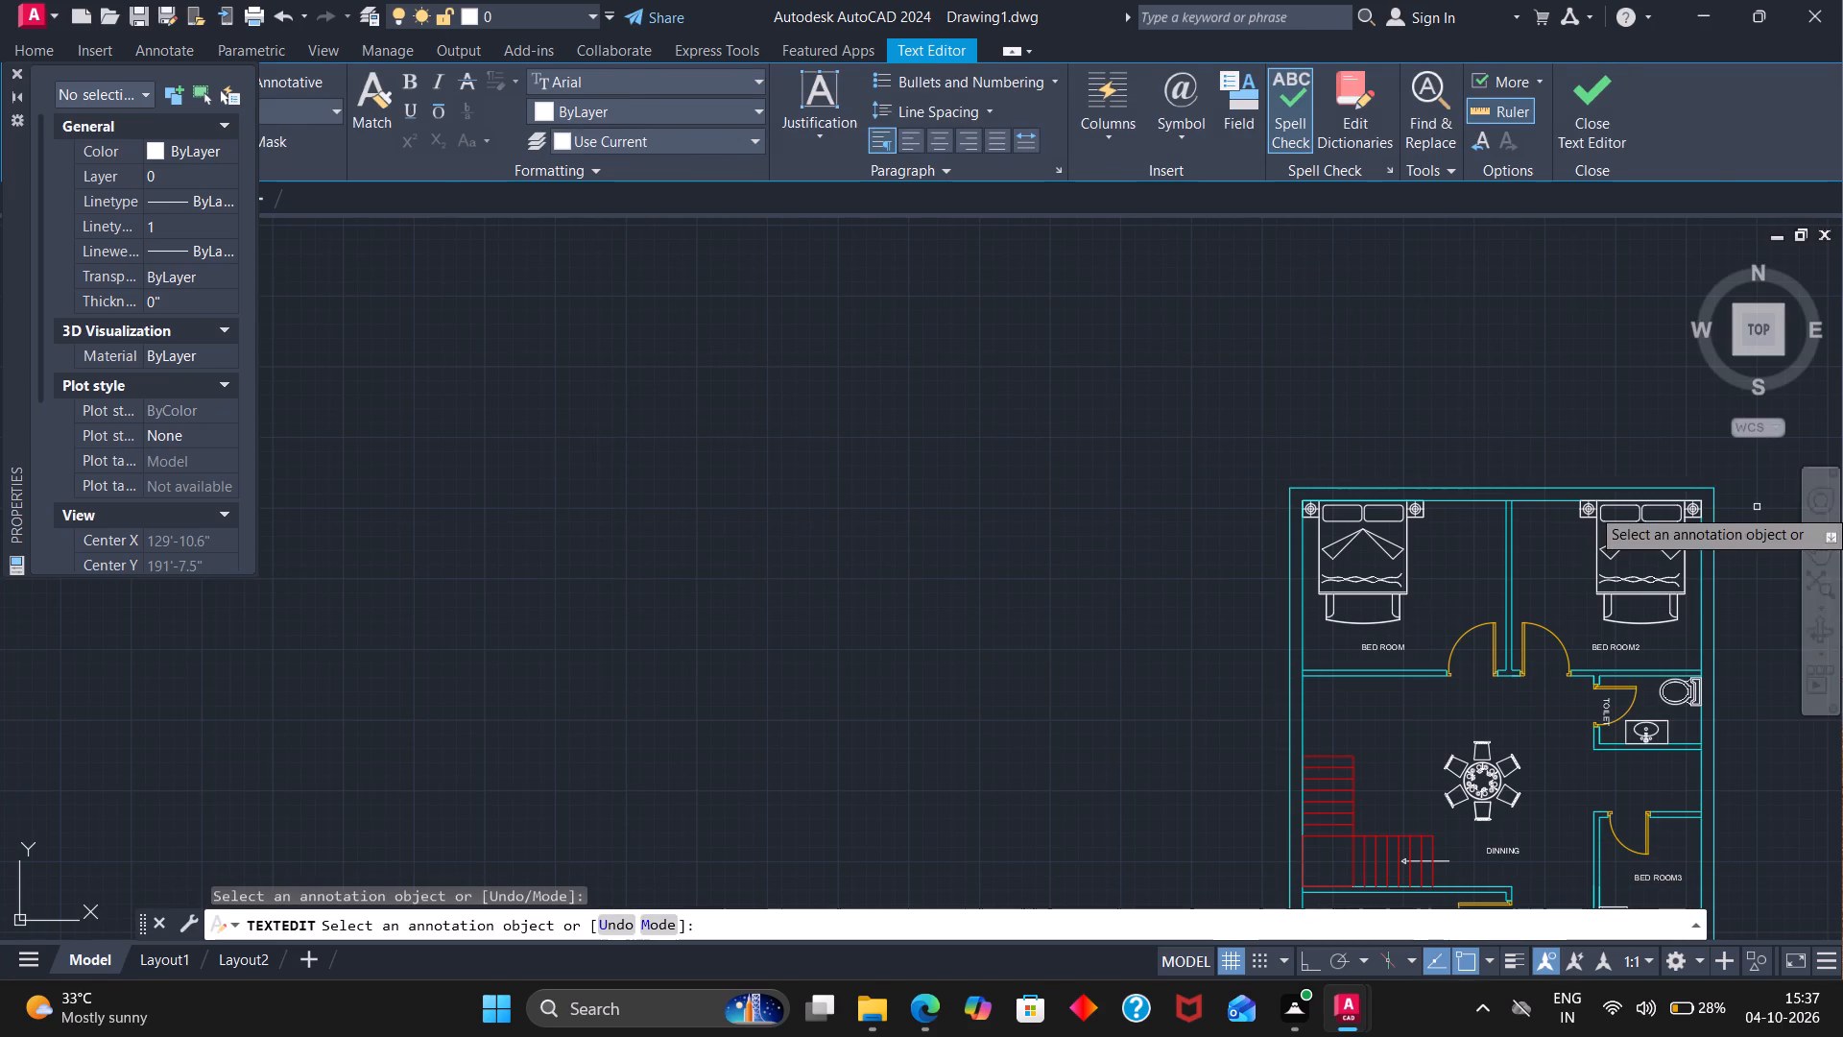
# Replace the text of the BED ROOM label in the space below the corner-sink room with VERANDAH.
pyautogui.click(1824, 541)
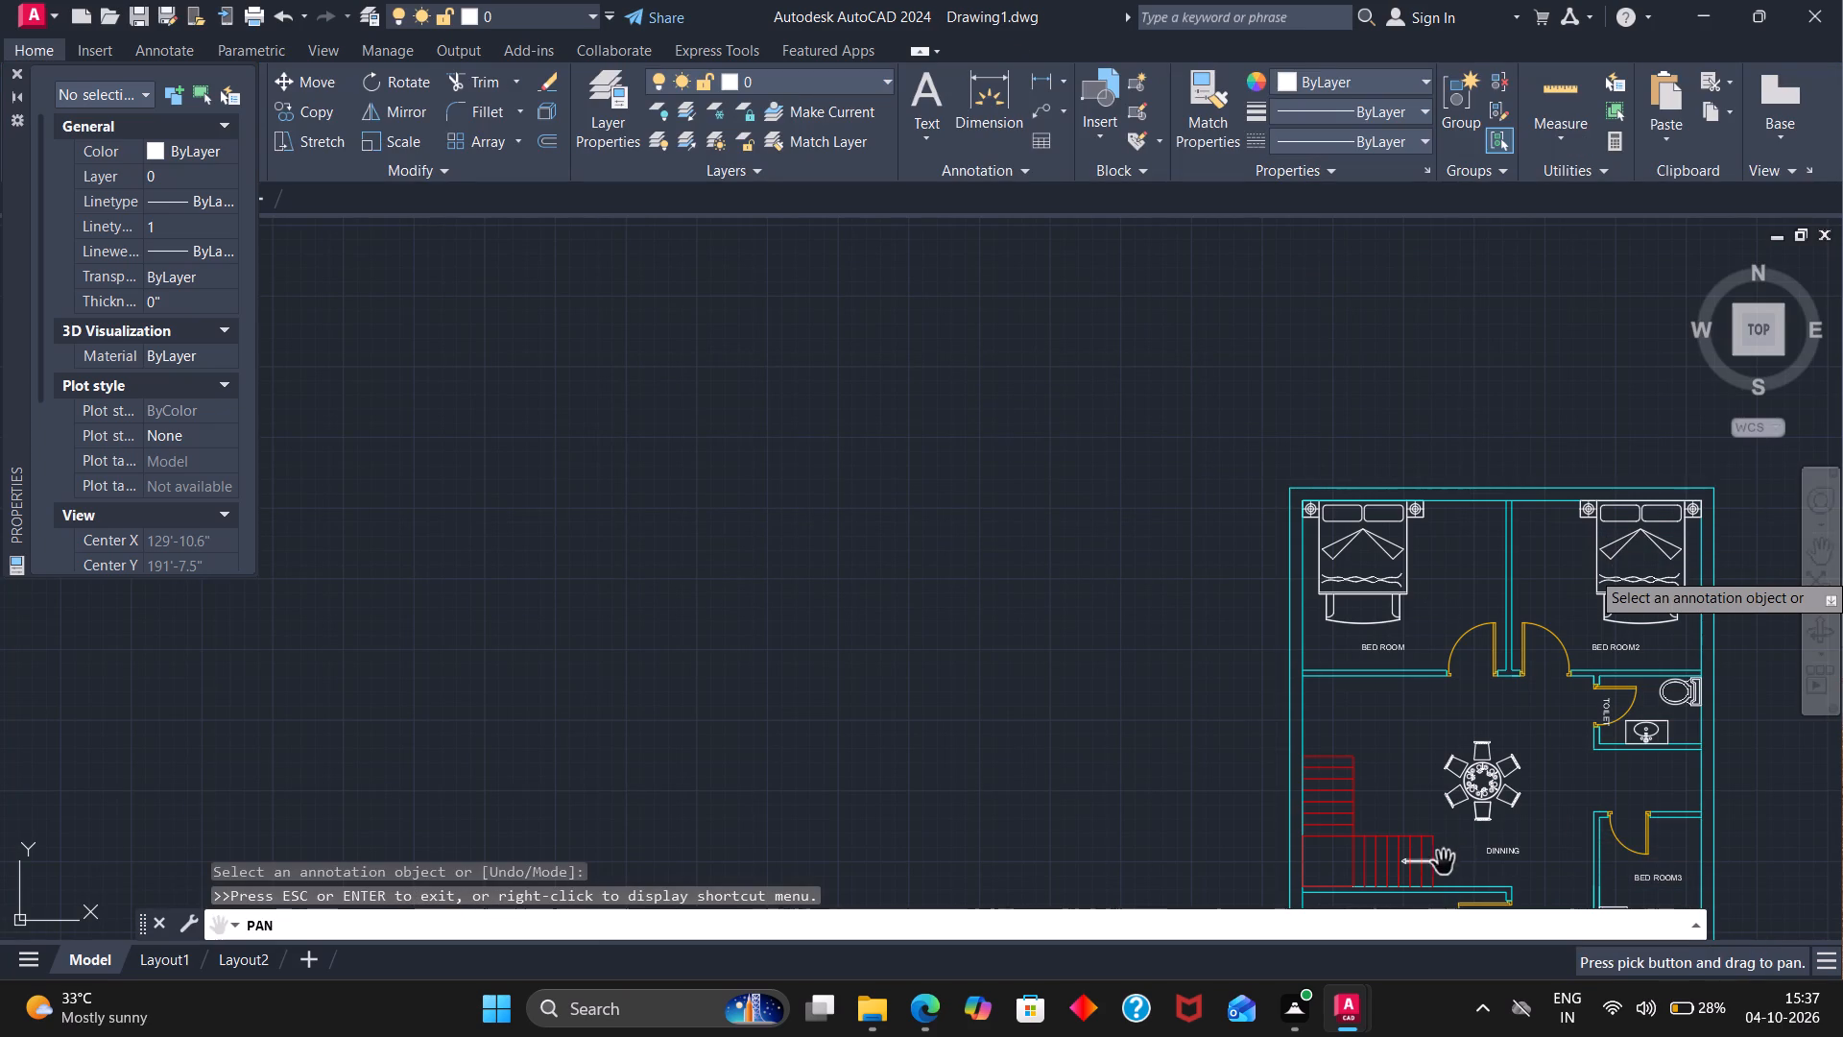
pyautogui.moveTo(1566, 870); pyautogui.dragTo(1519, 592)
pyautogui.scroll(2, 1506, 549)
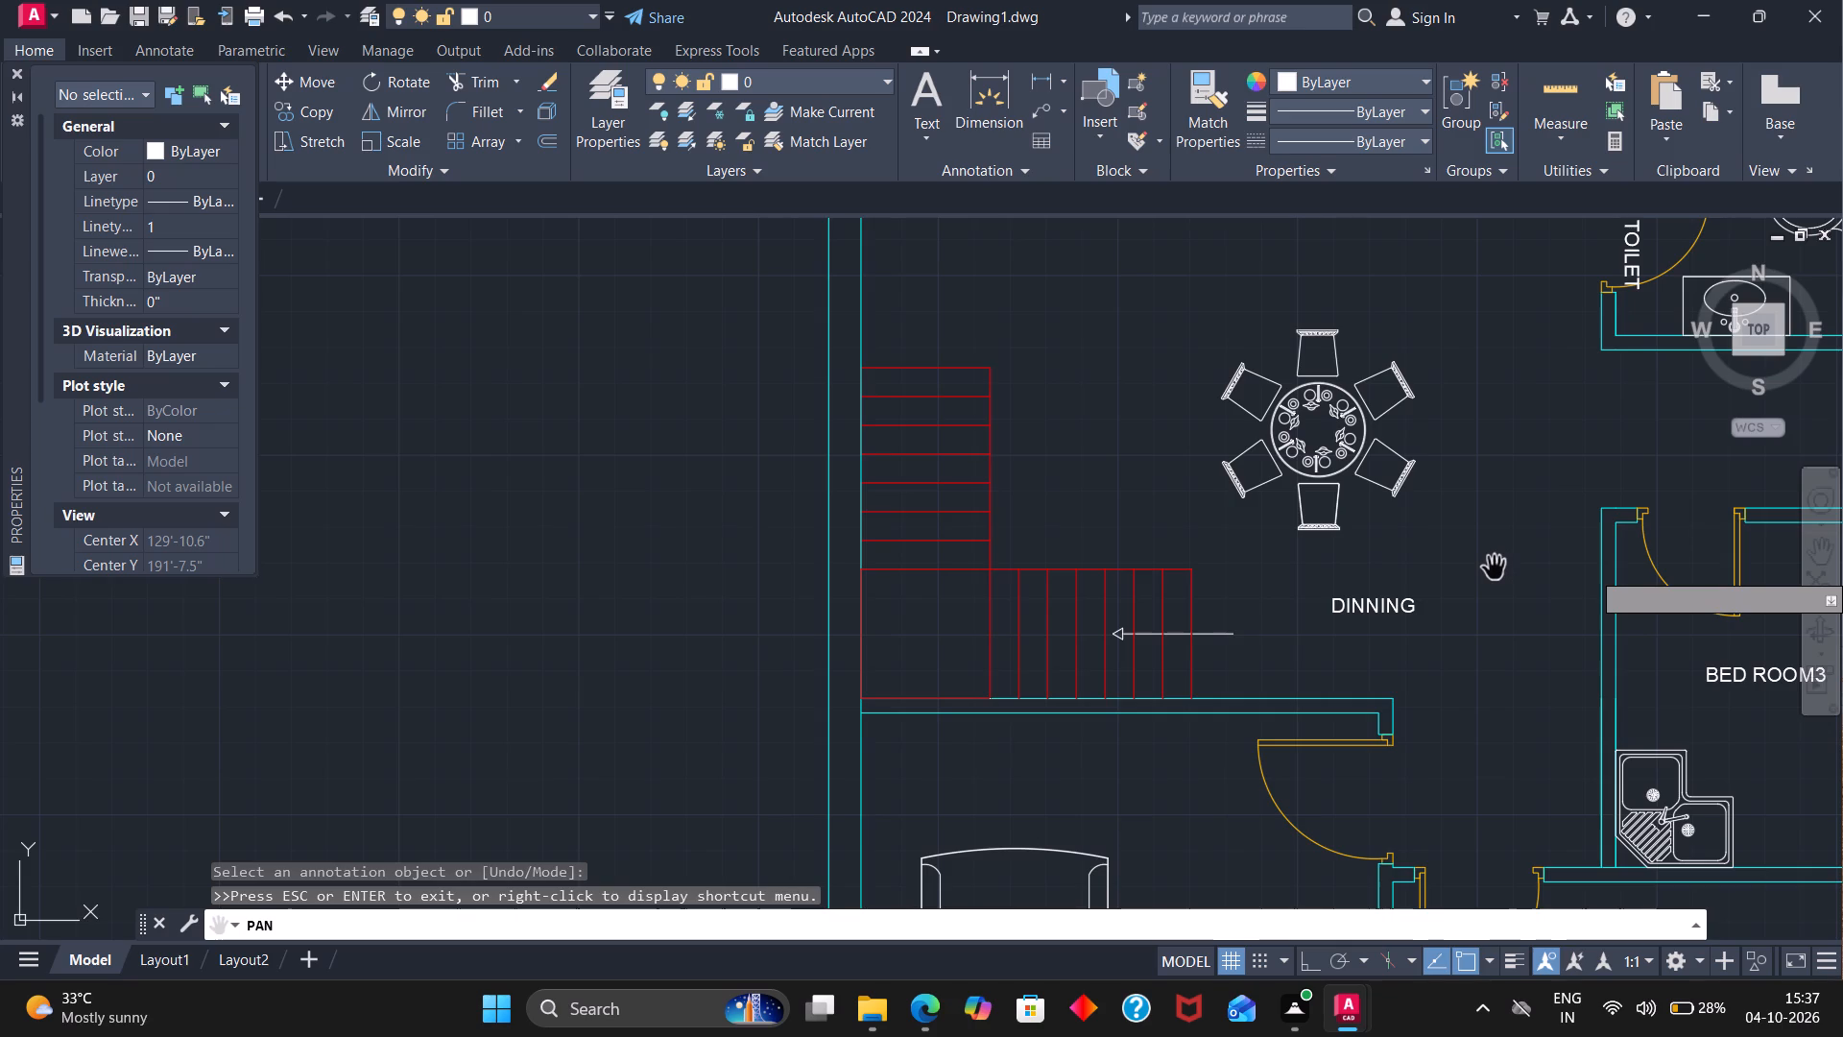
pyautogui.scroll(1, 1495, 568)
pyautogui.press('Escape')
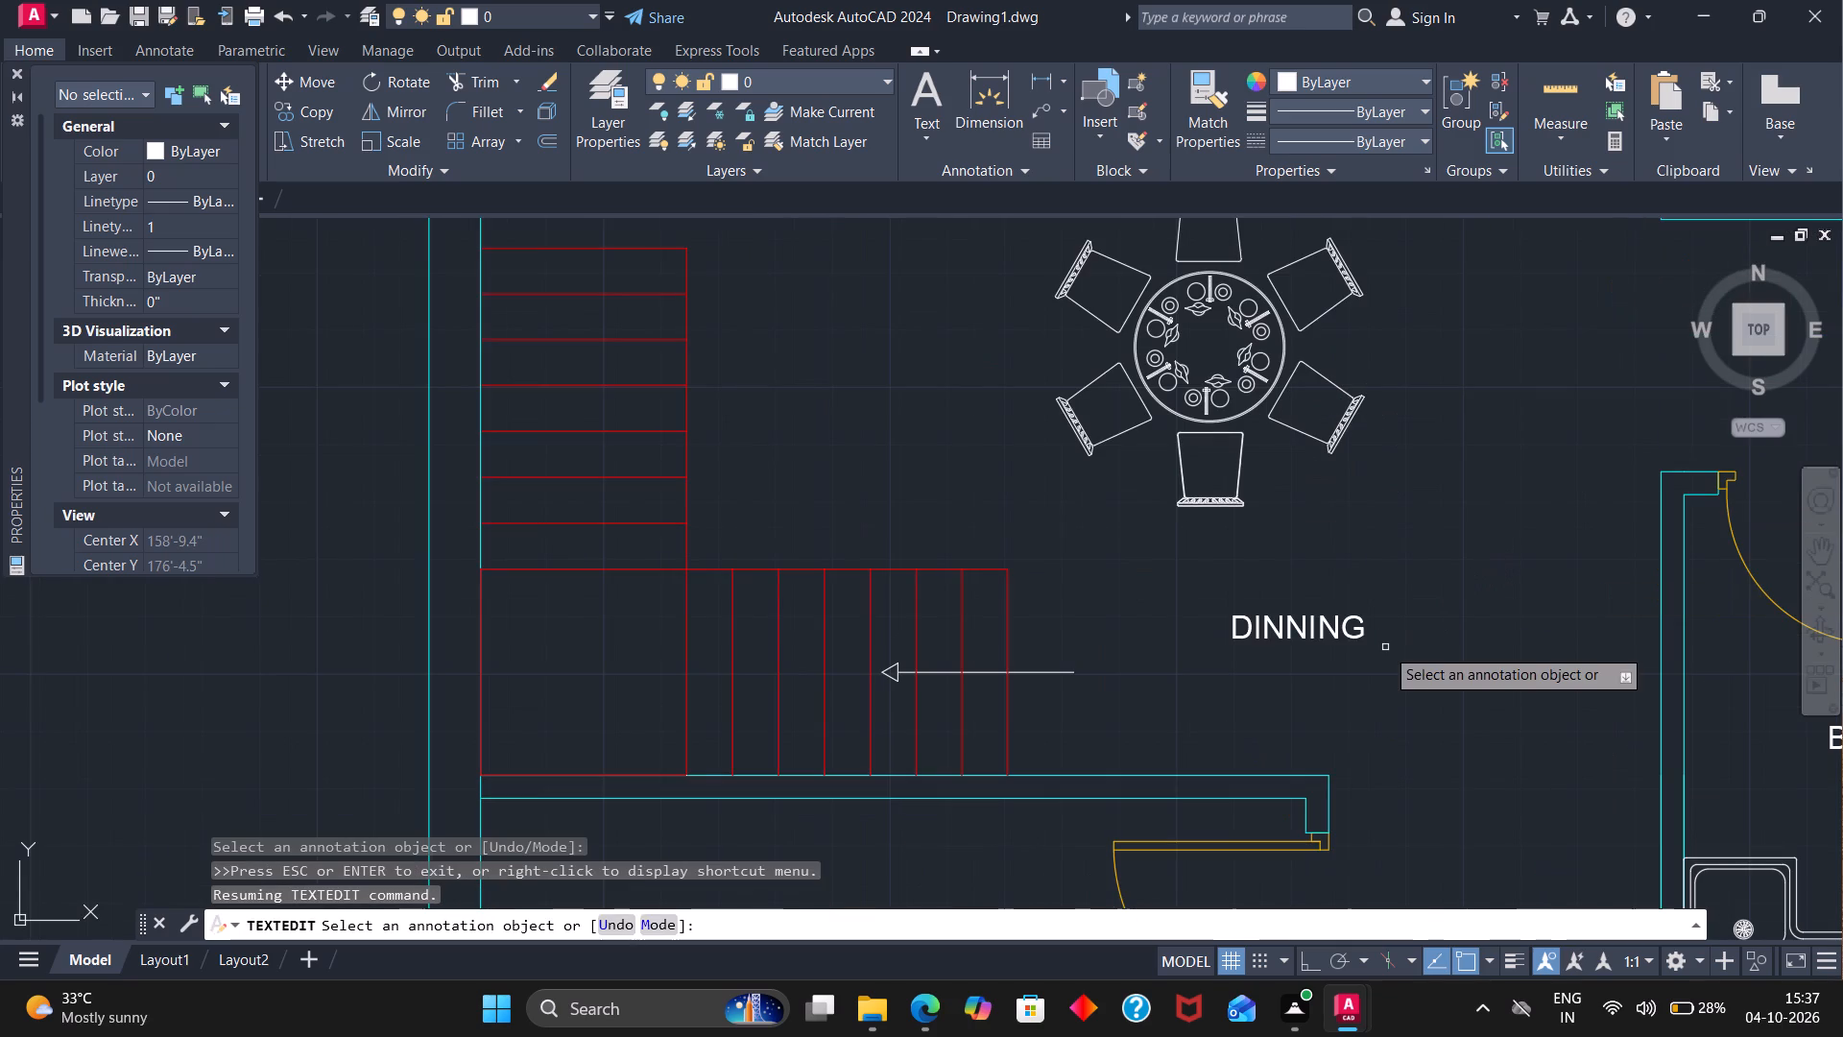
pyautogui.scroll(-3, 1358, 646)
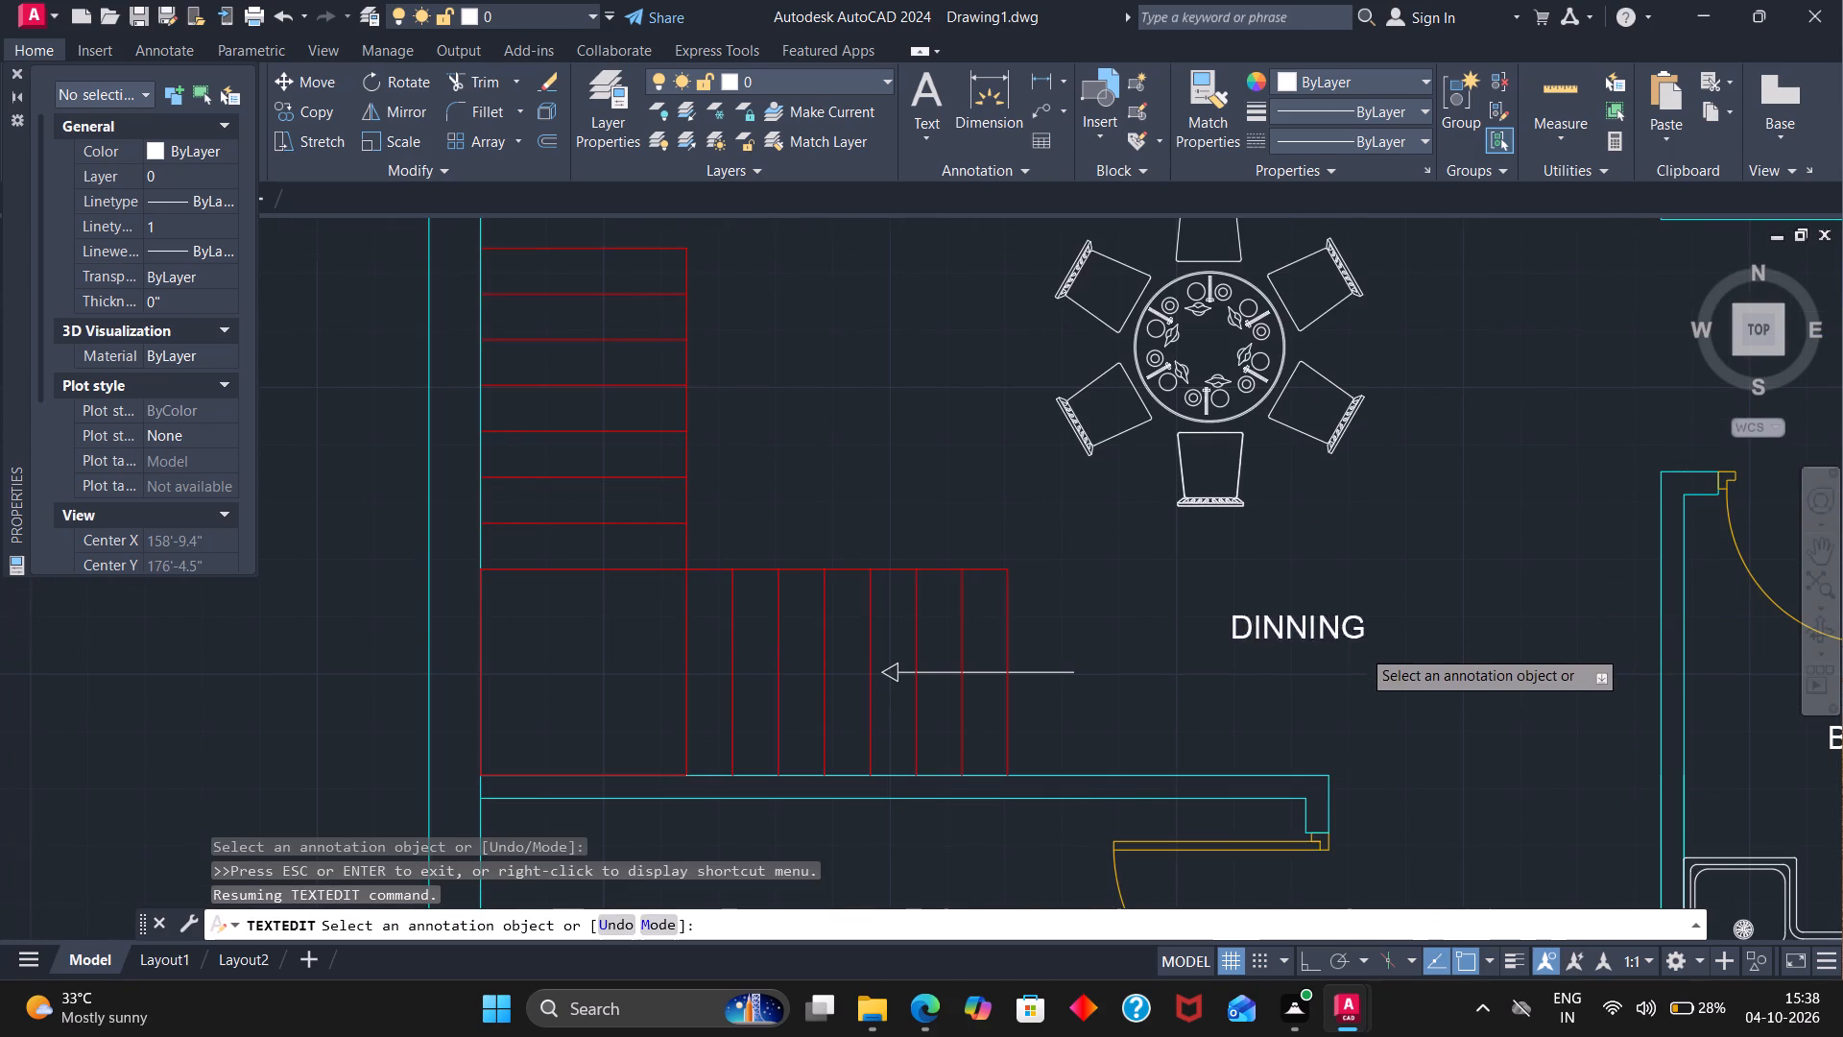
pyautogui.scroll(-1, 1530, 824)
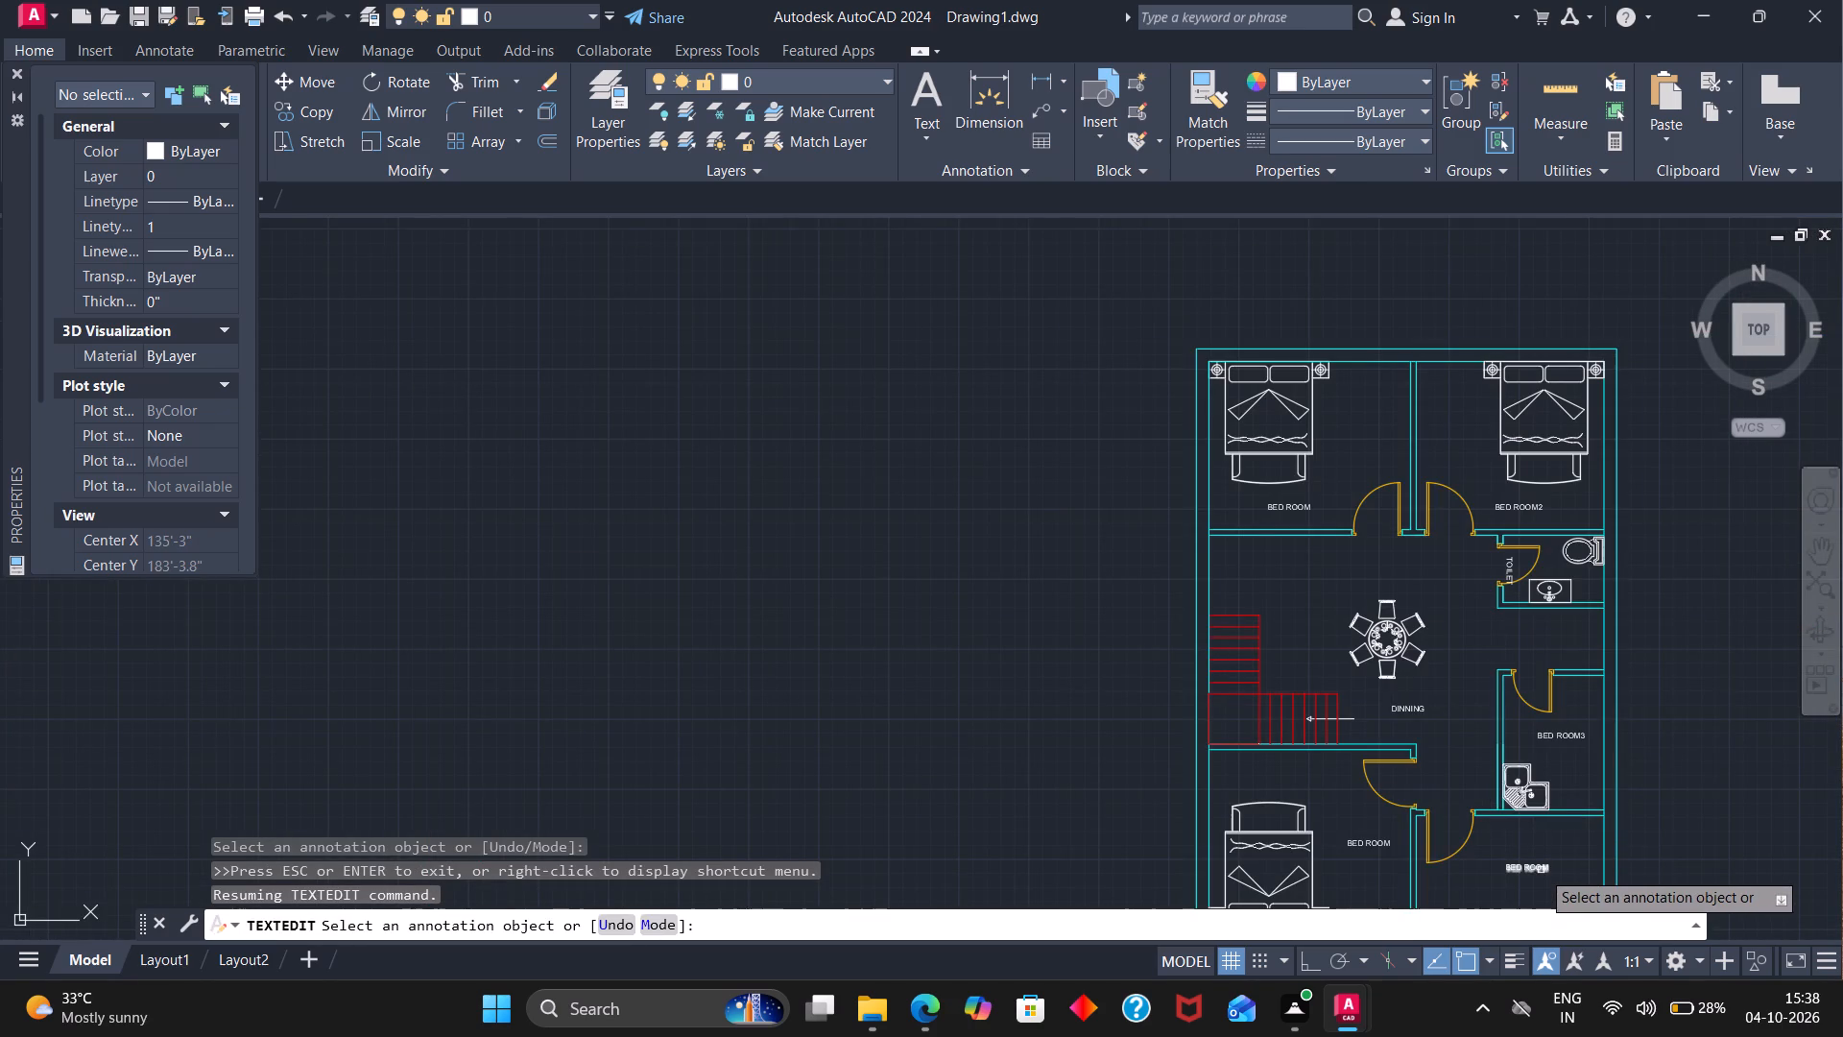
pyautogui.click(1541, 870)
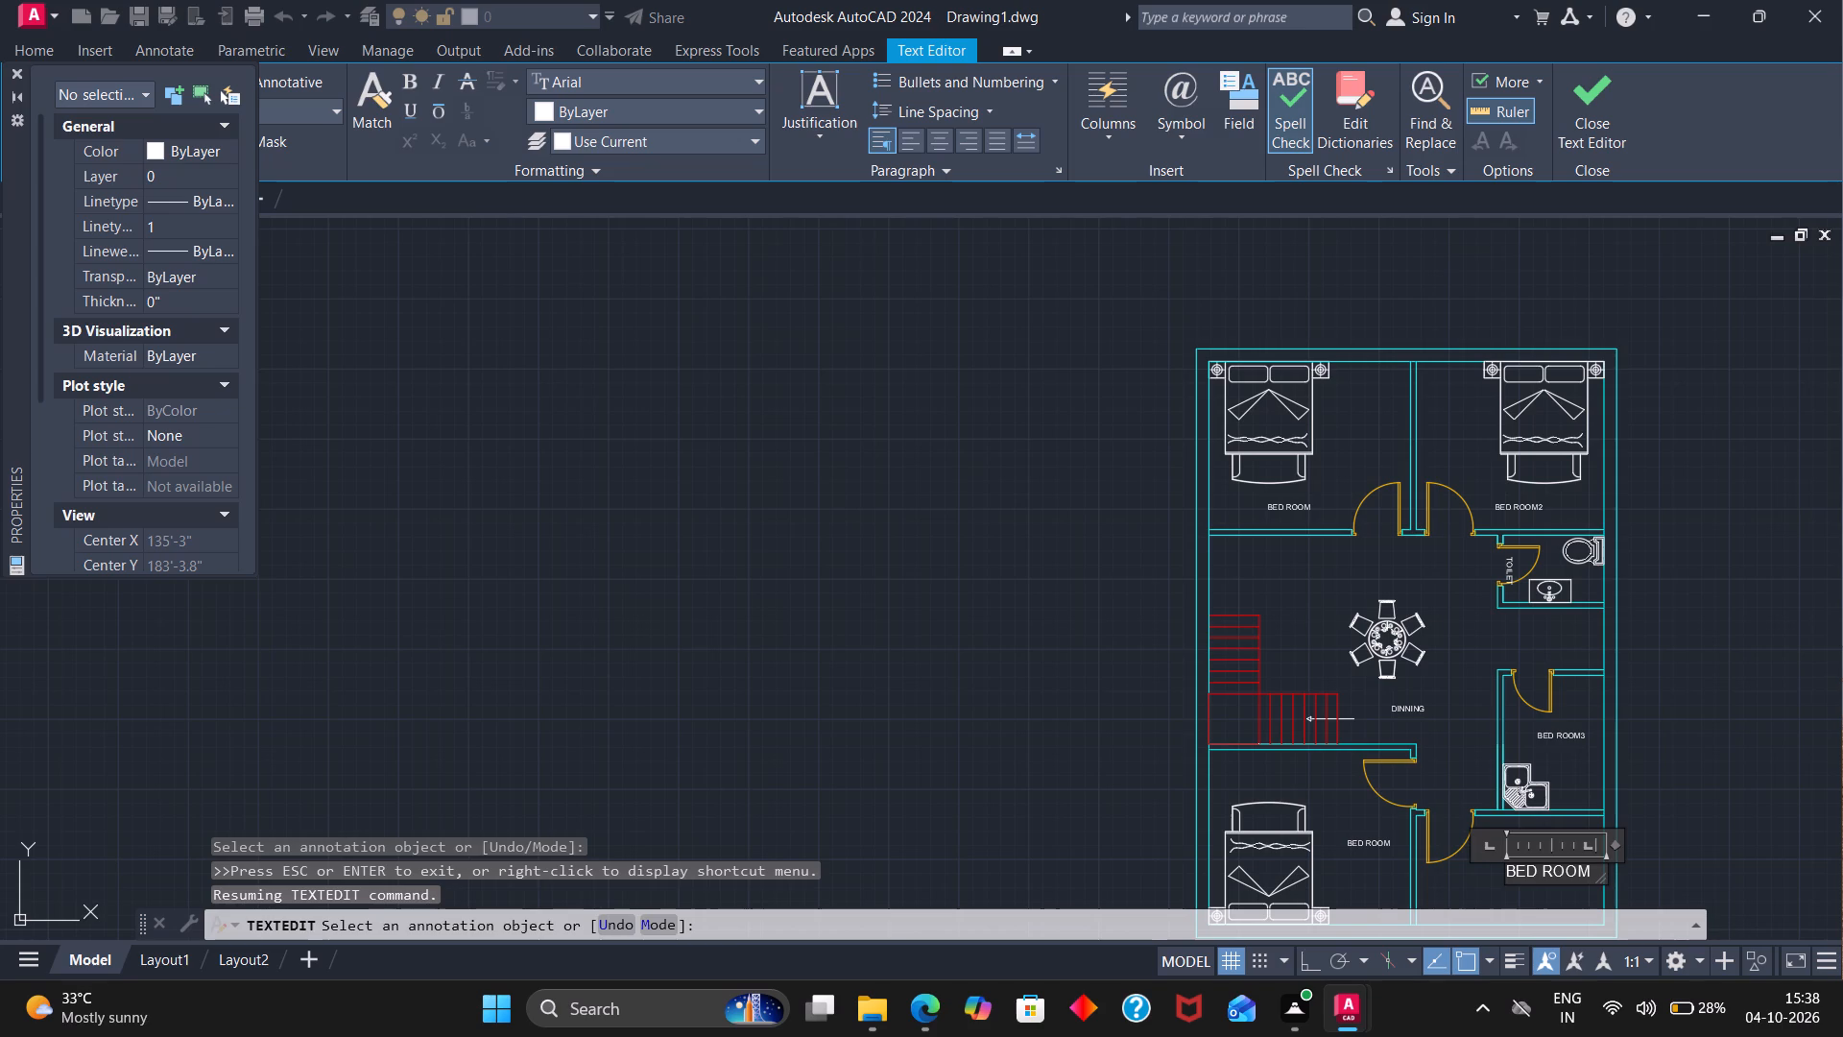
pyautogui.click(1592, 877)
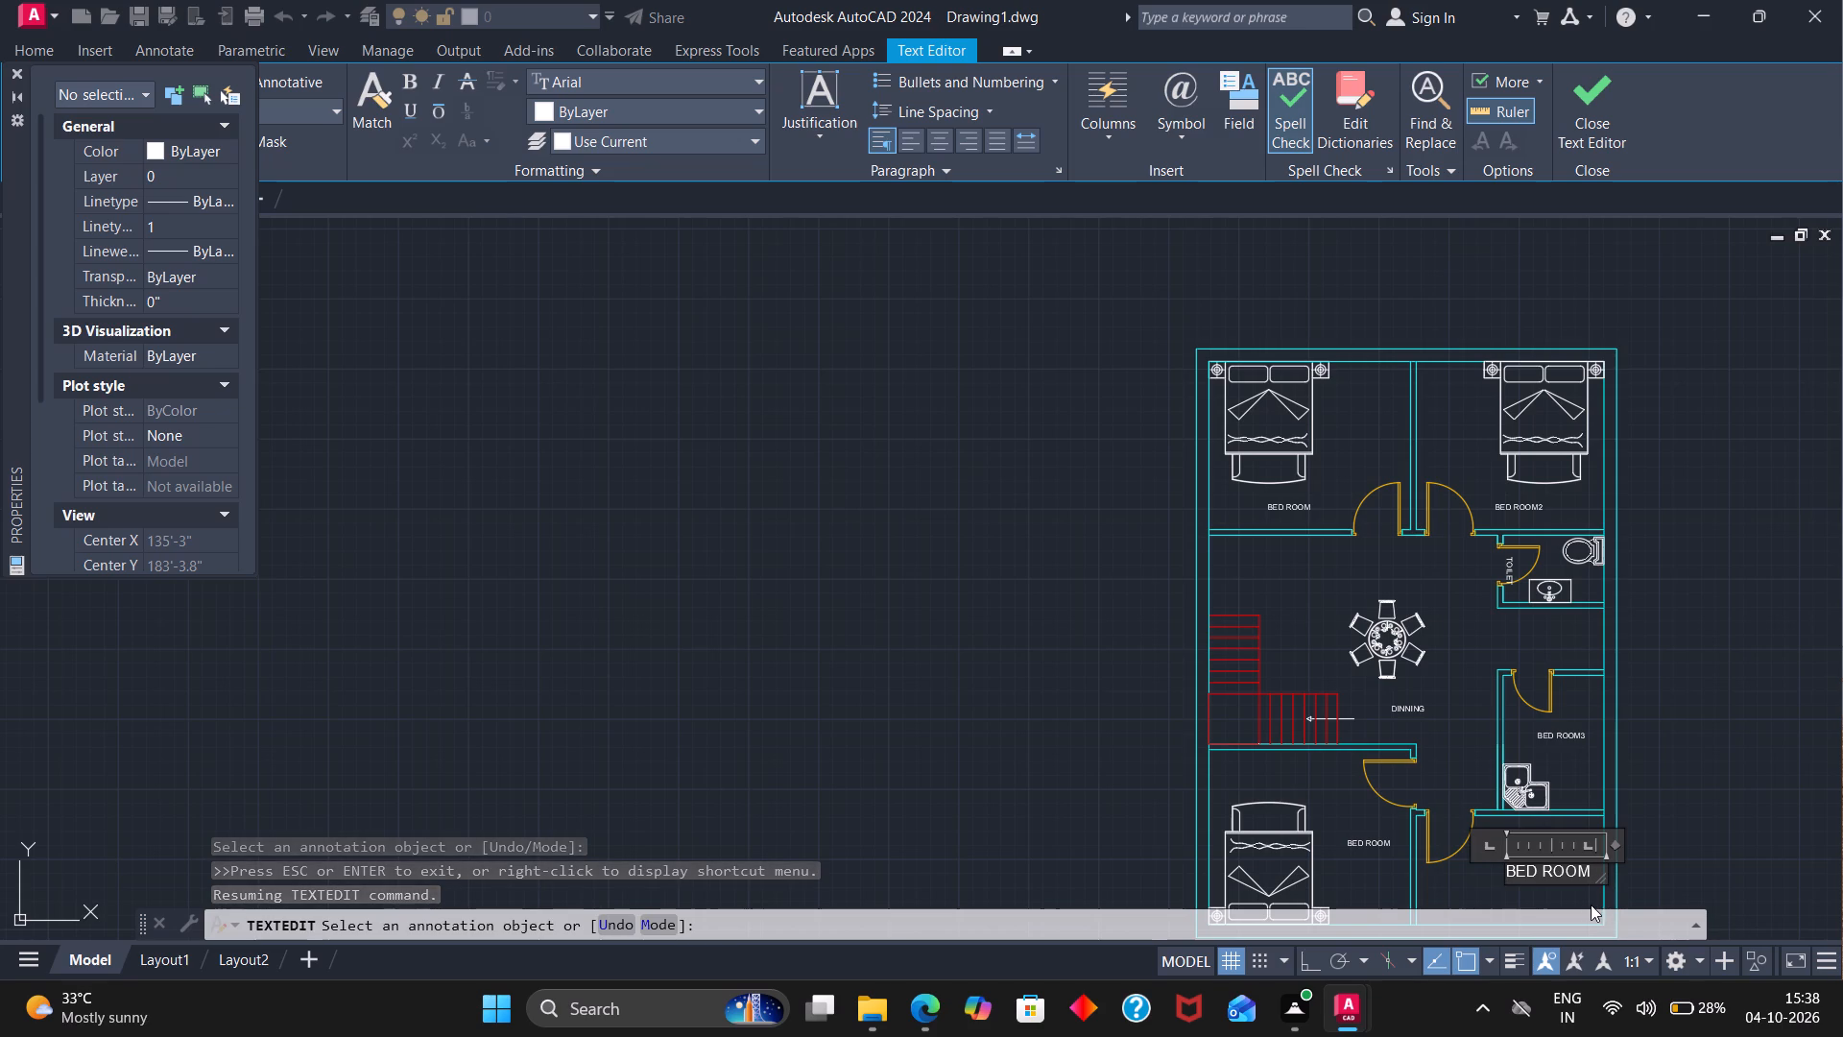
pyautogui.press('BackSpace')
pyautogui.press('BackSpace')
pyautogui.press('BackSpace')
pyautogui.press('BackSpace')
pyautogui.press('BackSpace')
pyautogui.press('BackSpace')
pyautogui.press('BackSpace')
pyautogui.press('BackSpace')
pyautogui.press('BackSpace')
pyautogui.press('BackSpace')
pyautogui.press('BackSpace')
pyautogui.press('BackSpace')
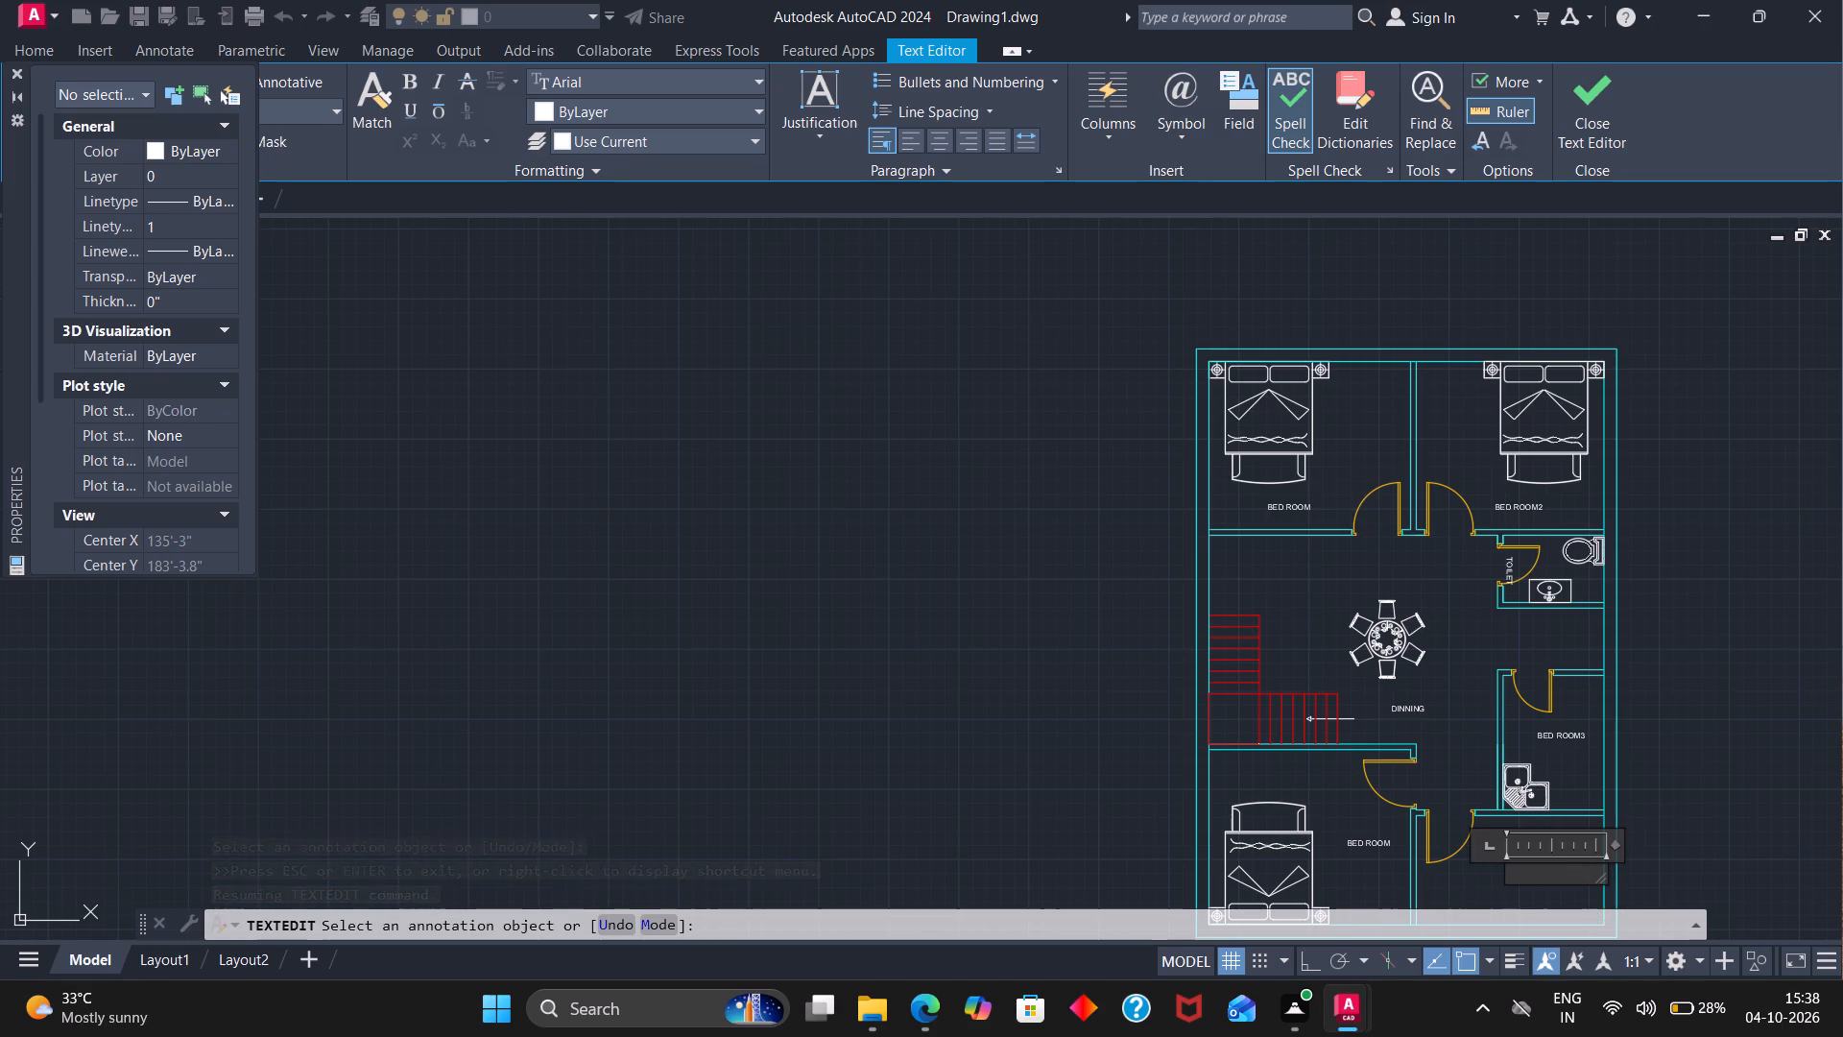
pyautogui.press('v')
pyautogui.write('ERANDAH')
pyautogui.click(1379, 832)
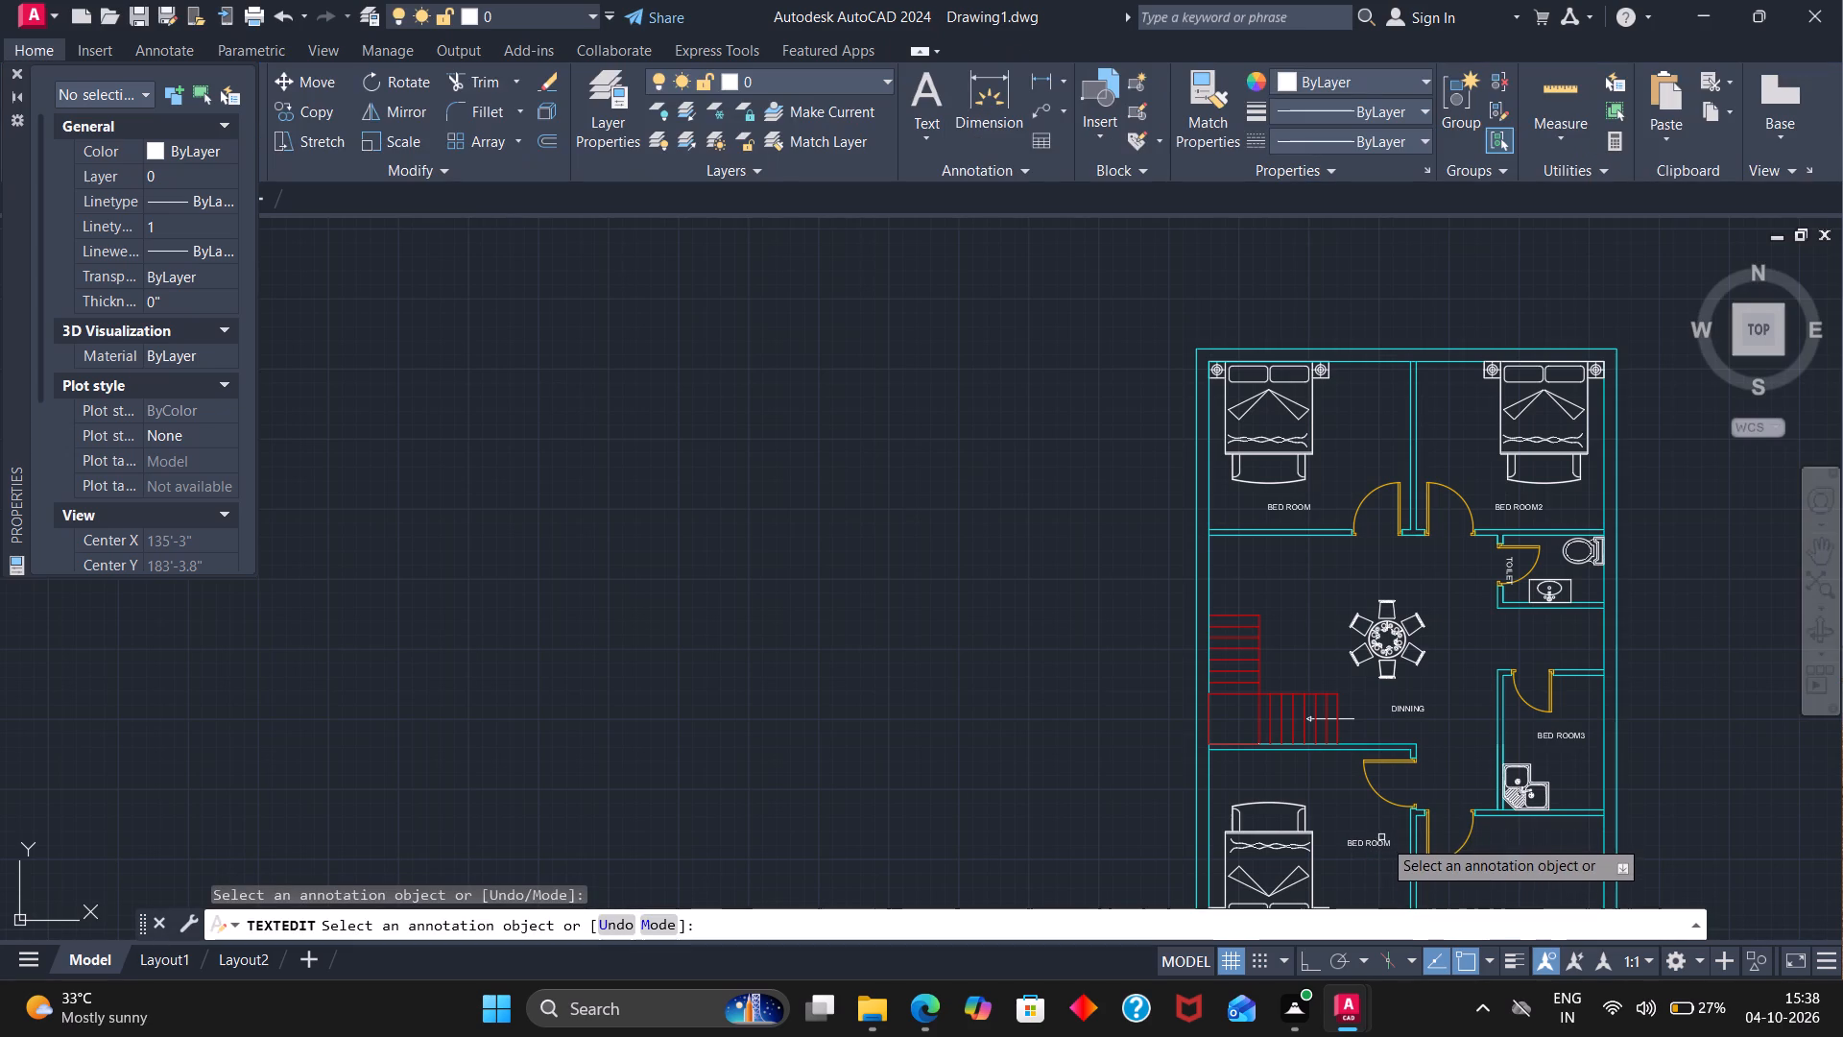
# Edit the BED ROOM label beside the bed in the lower-left bedroom to read BED ROOM3.
pyautogui.click(1384, 841)
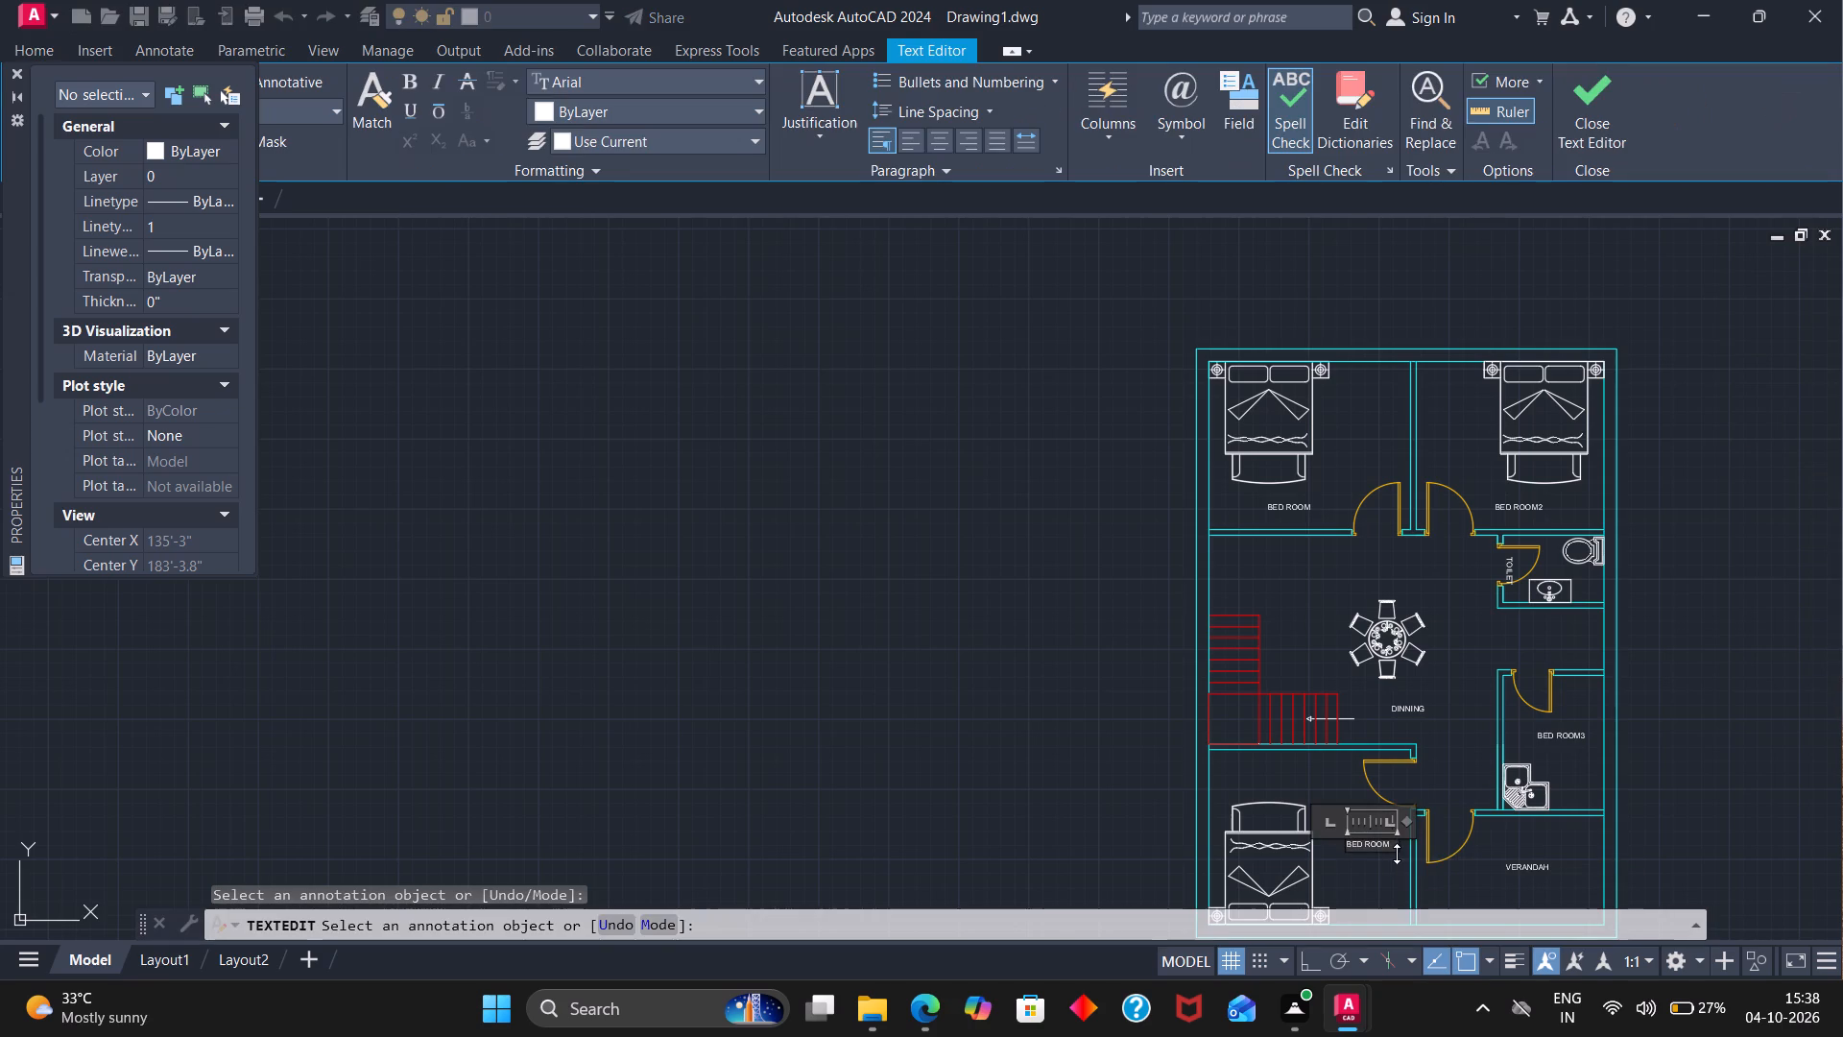
pyautogui.click(1397, 850)
pyautogui.scroll(4, 1397, 843)
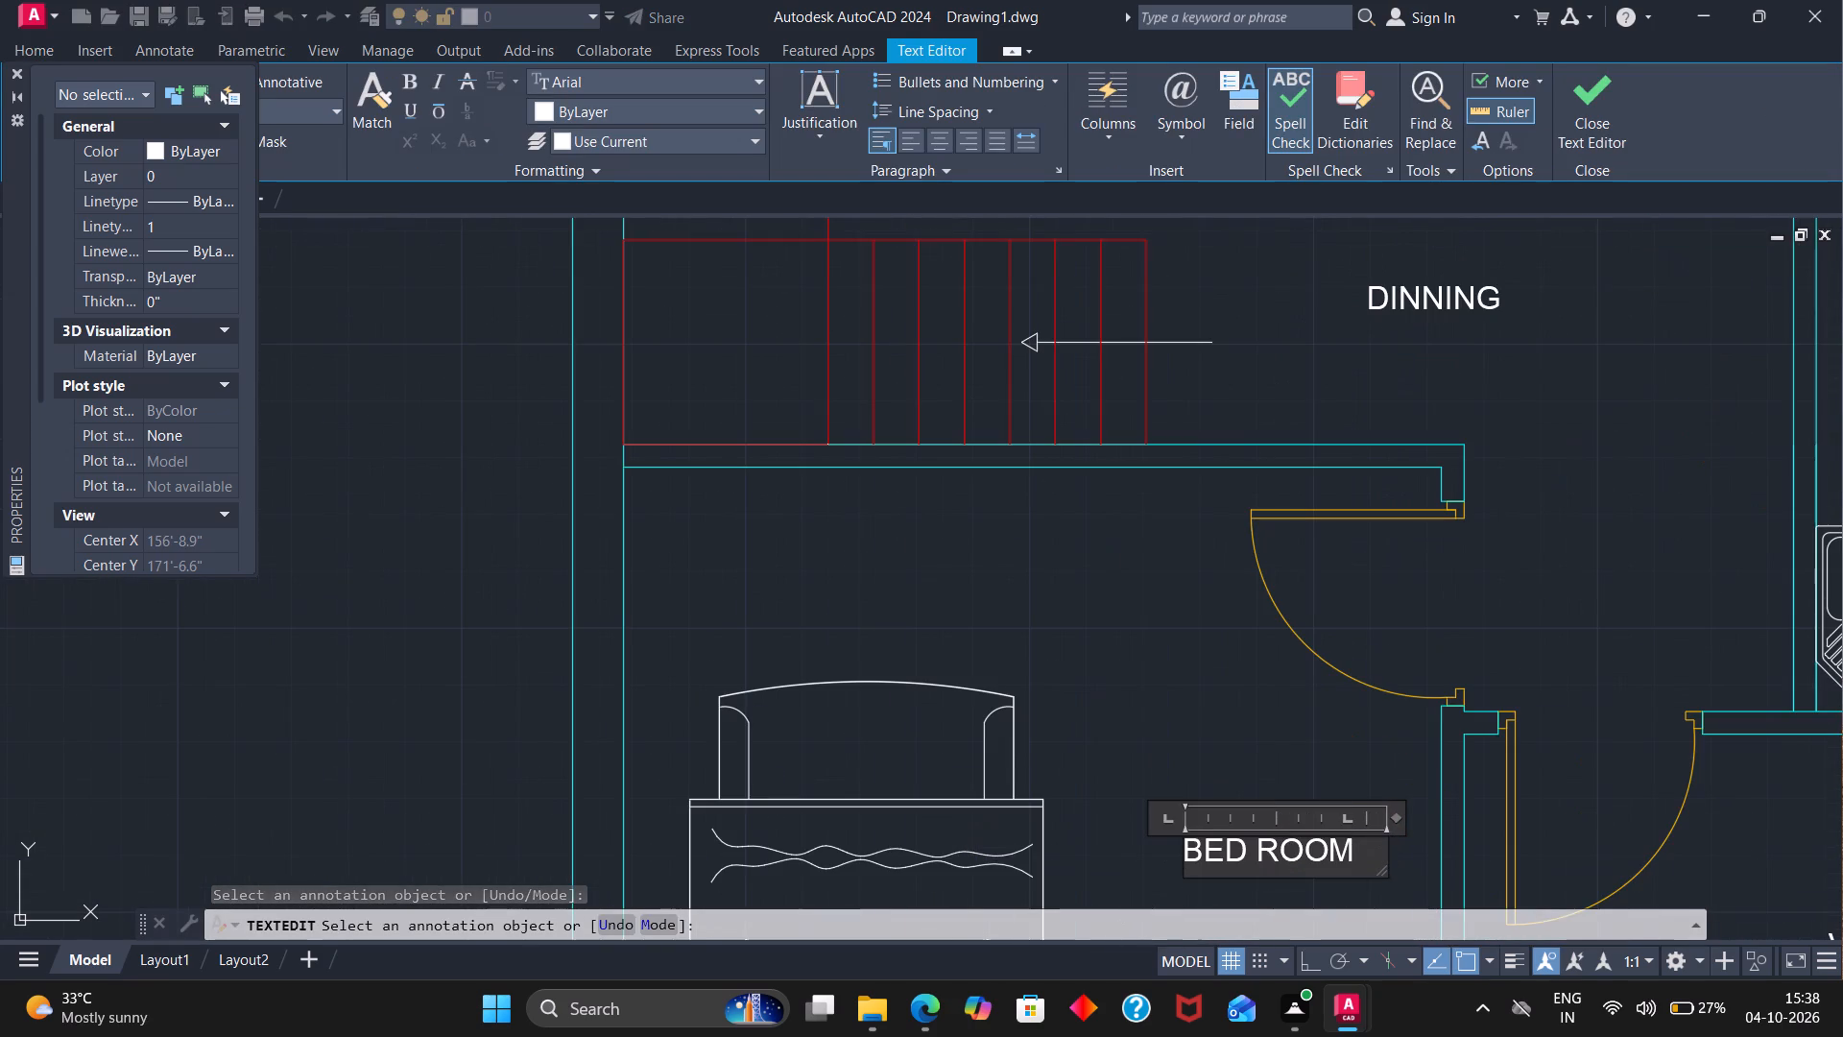
pyautogui.click(1361, 848)
pyautogui.press('3')
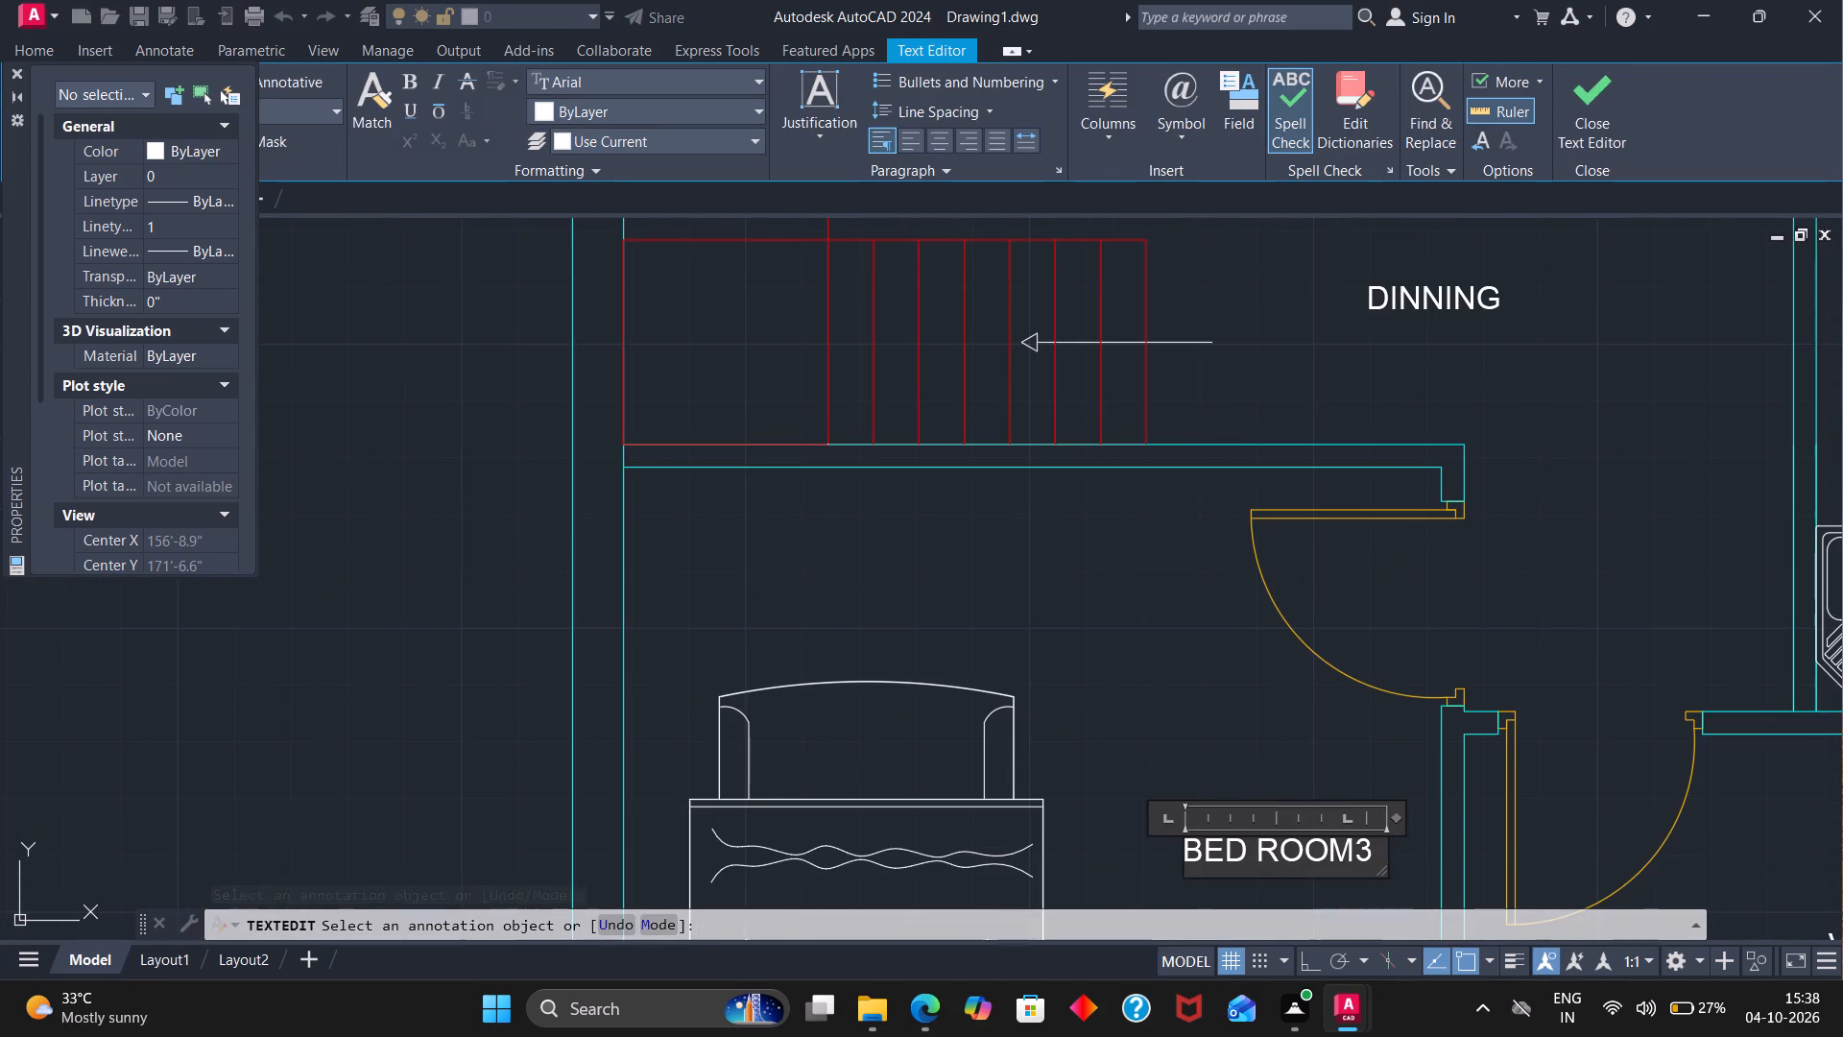
pyautogui.scroll(-2, 1368, 844)
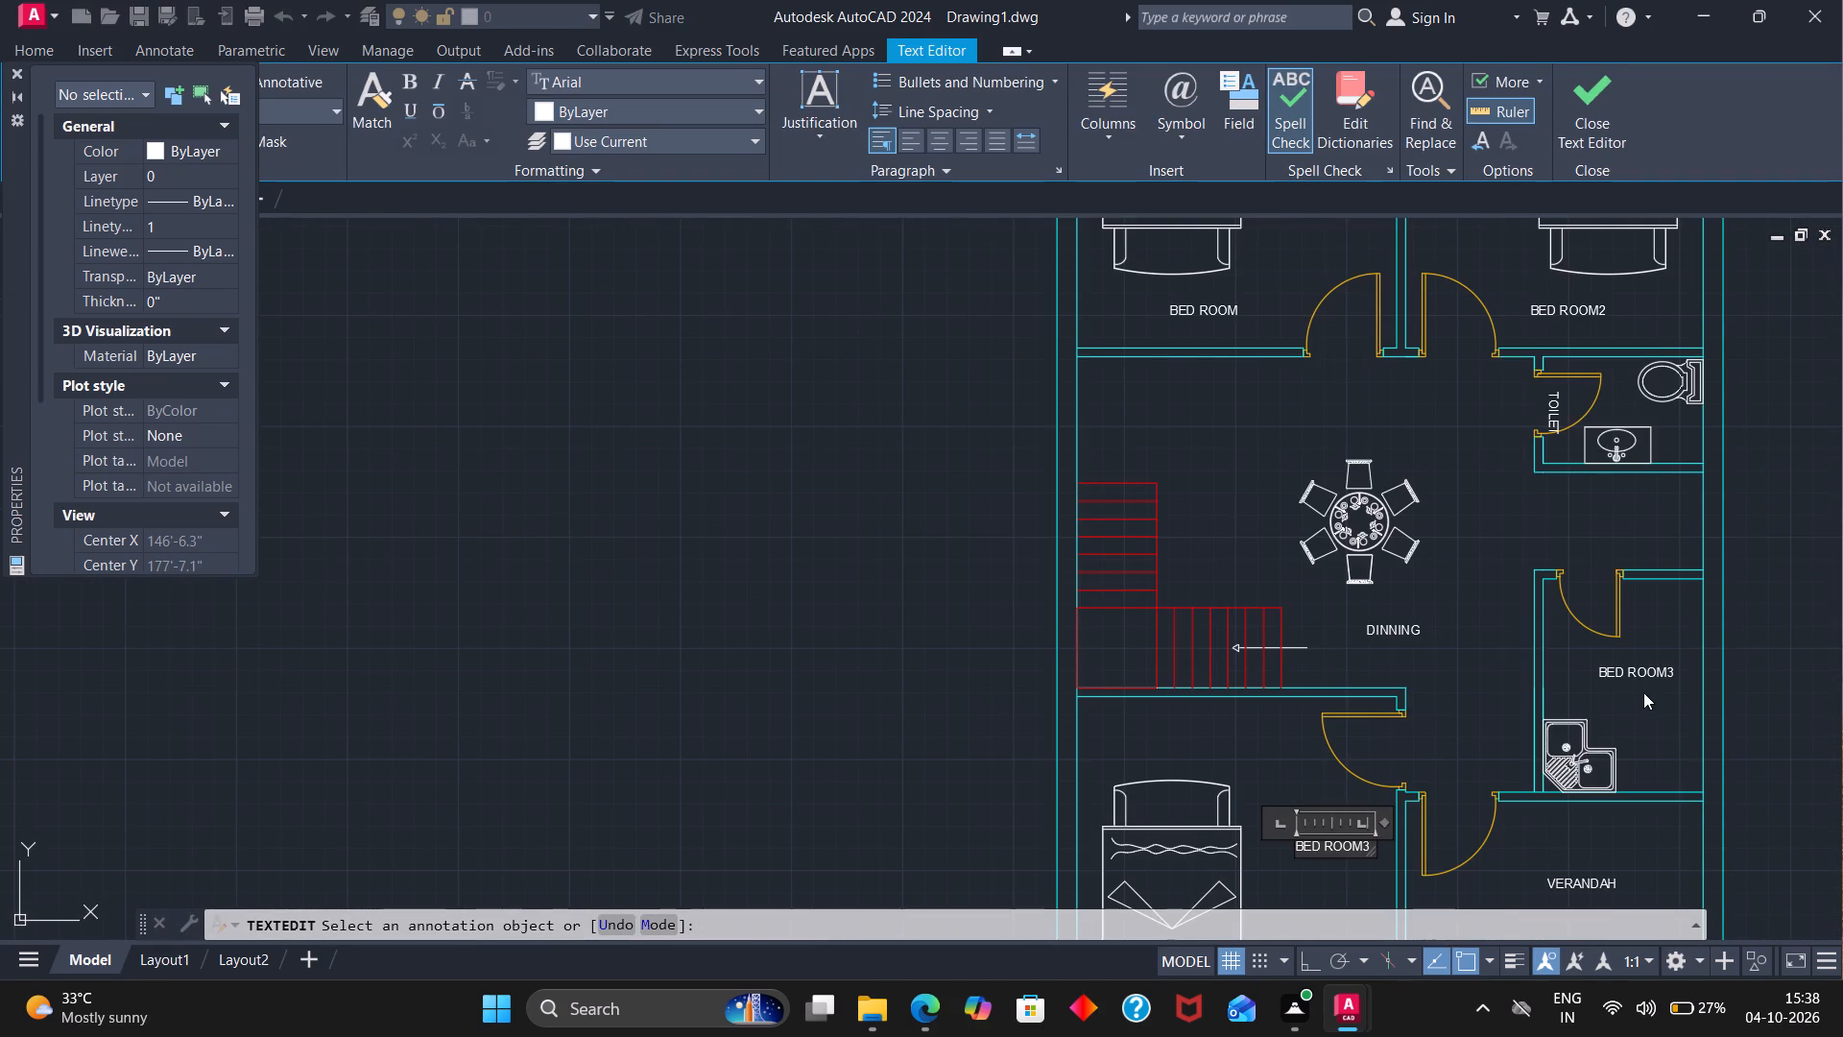
pyautogui.click(1652, 674)
# Replace the text of the BED ROOM3 label in the room with the corner sink with KITCHEN, and end text editing.
pyautogui.click(1655, 670)
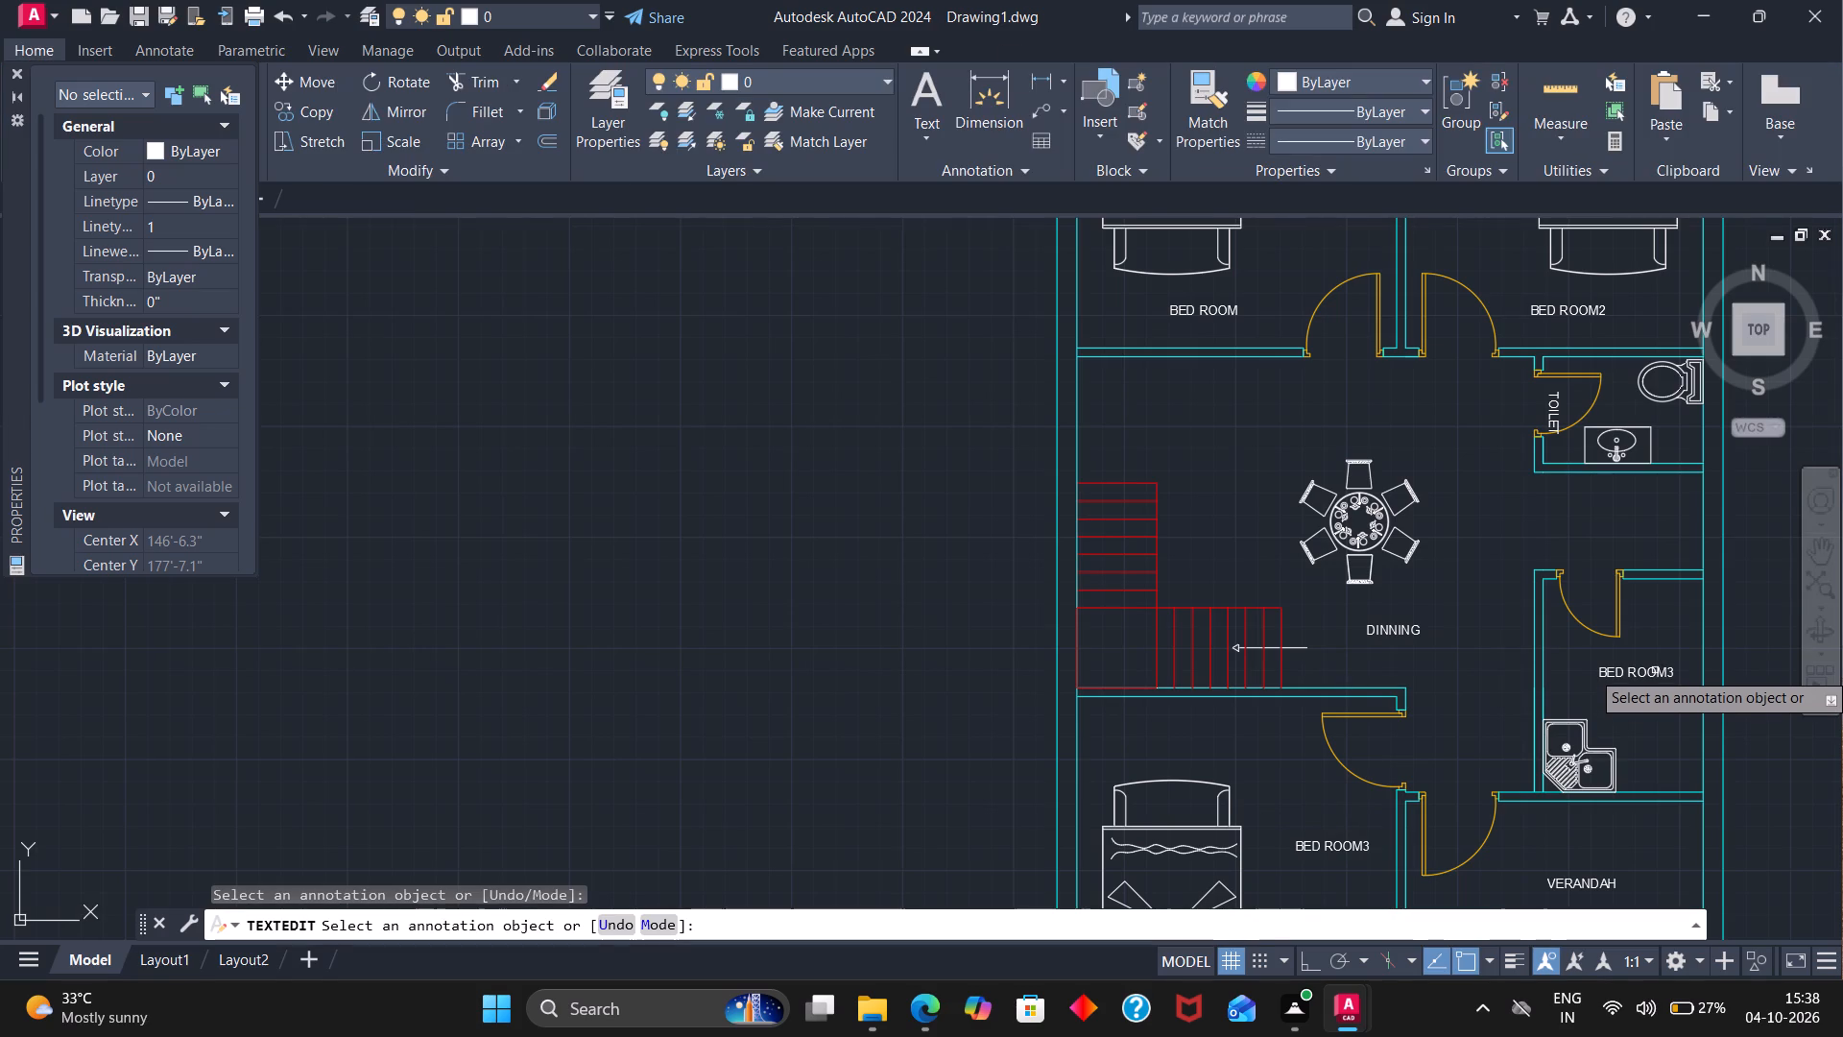
pyautogui.scroll(4, 1687, 671)
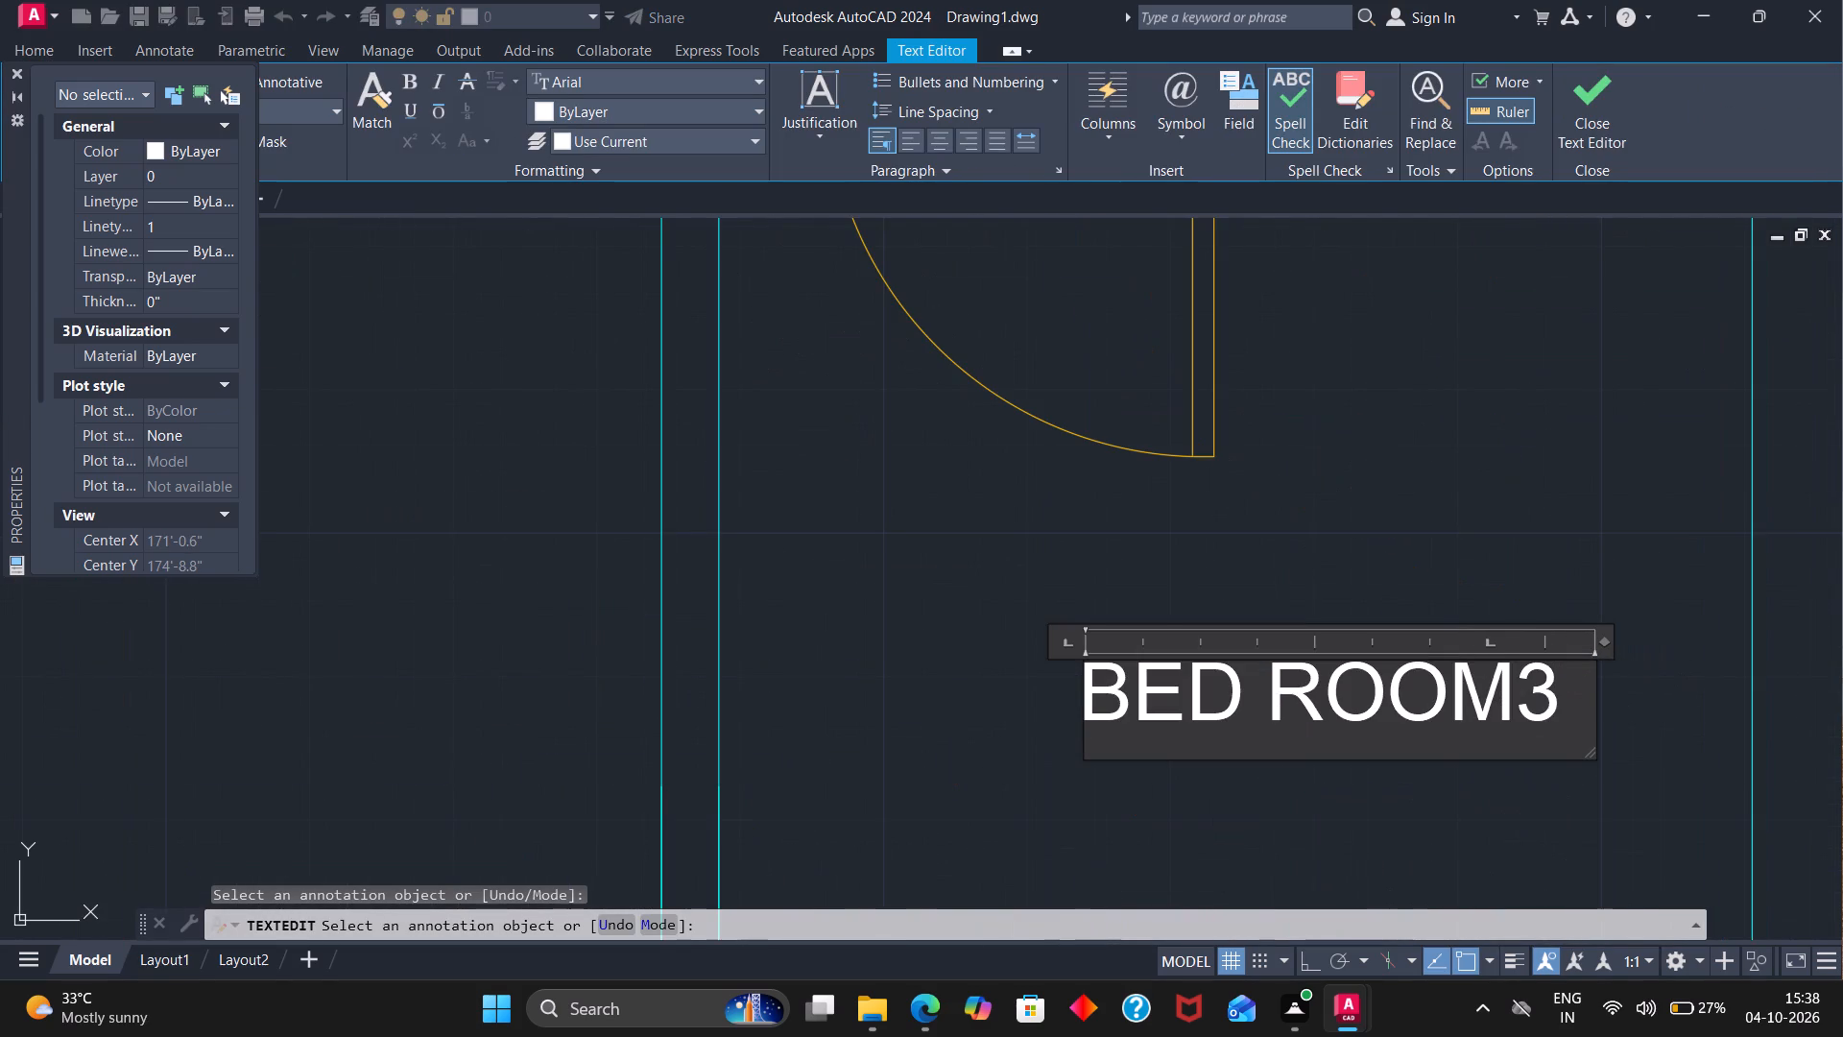
pyautogui.click(1568, 690)
pyautogui.press('BackSpace')
pyautogui.press('BackSpace')
pyautogui.press('BackSpace')
pyautogui.press('BackSpace')
pyautogui.press('BackSpace')
pyautogui.press('BackSpace')
pyautogui.press('BackSpace')
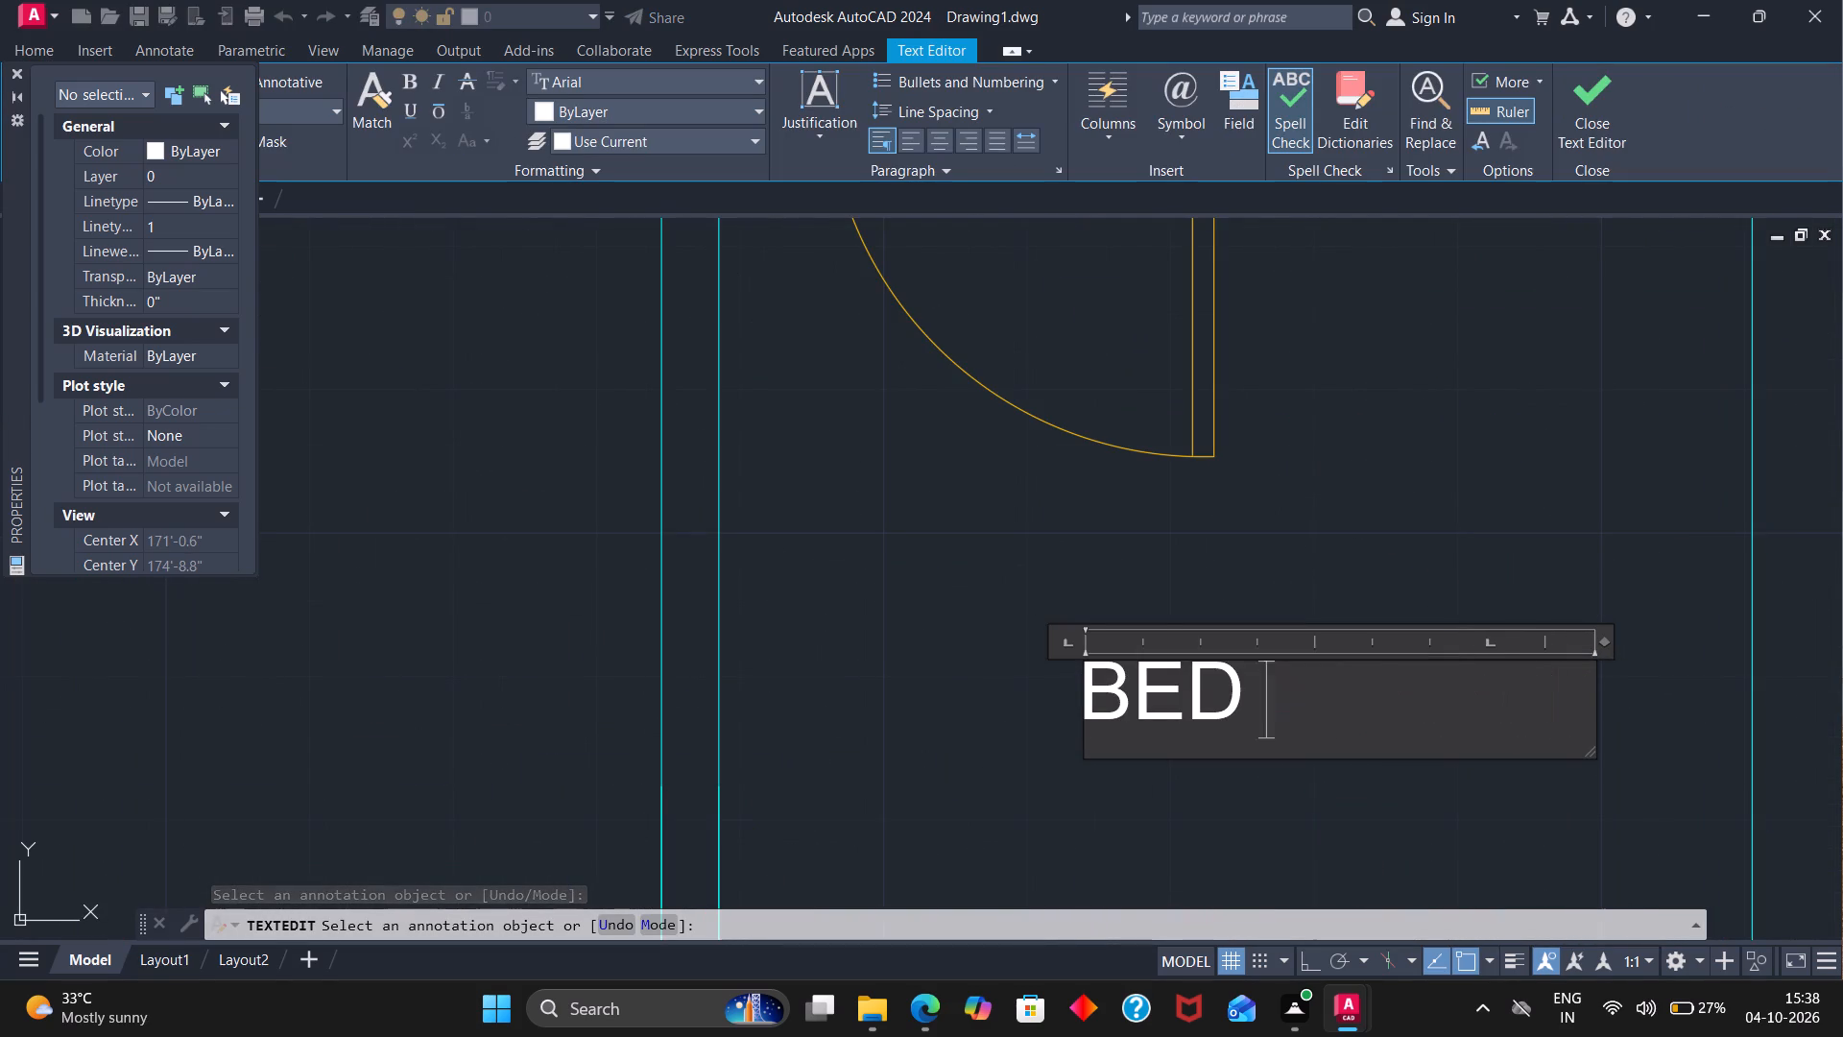
pyautogui.press('BackSpace')
pyautogui.press('BackSpace')
pyautogui.write('KI')
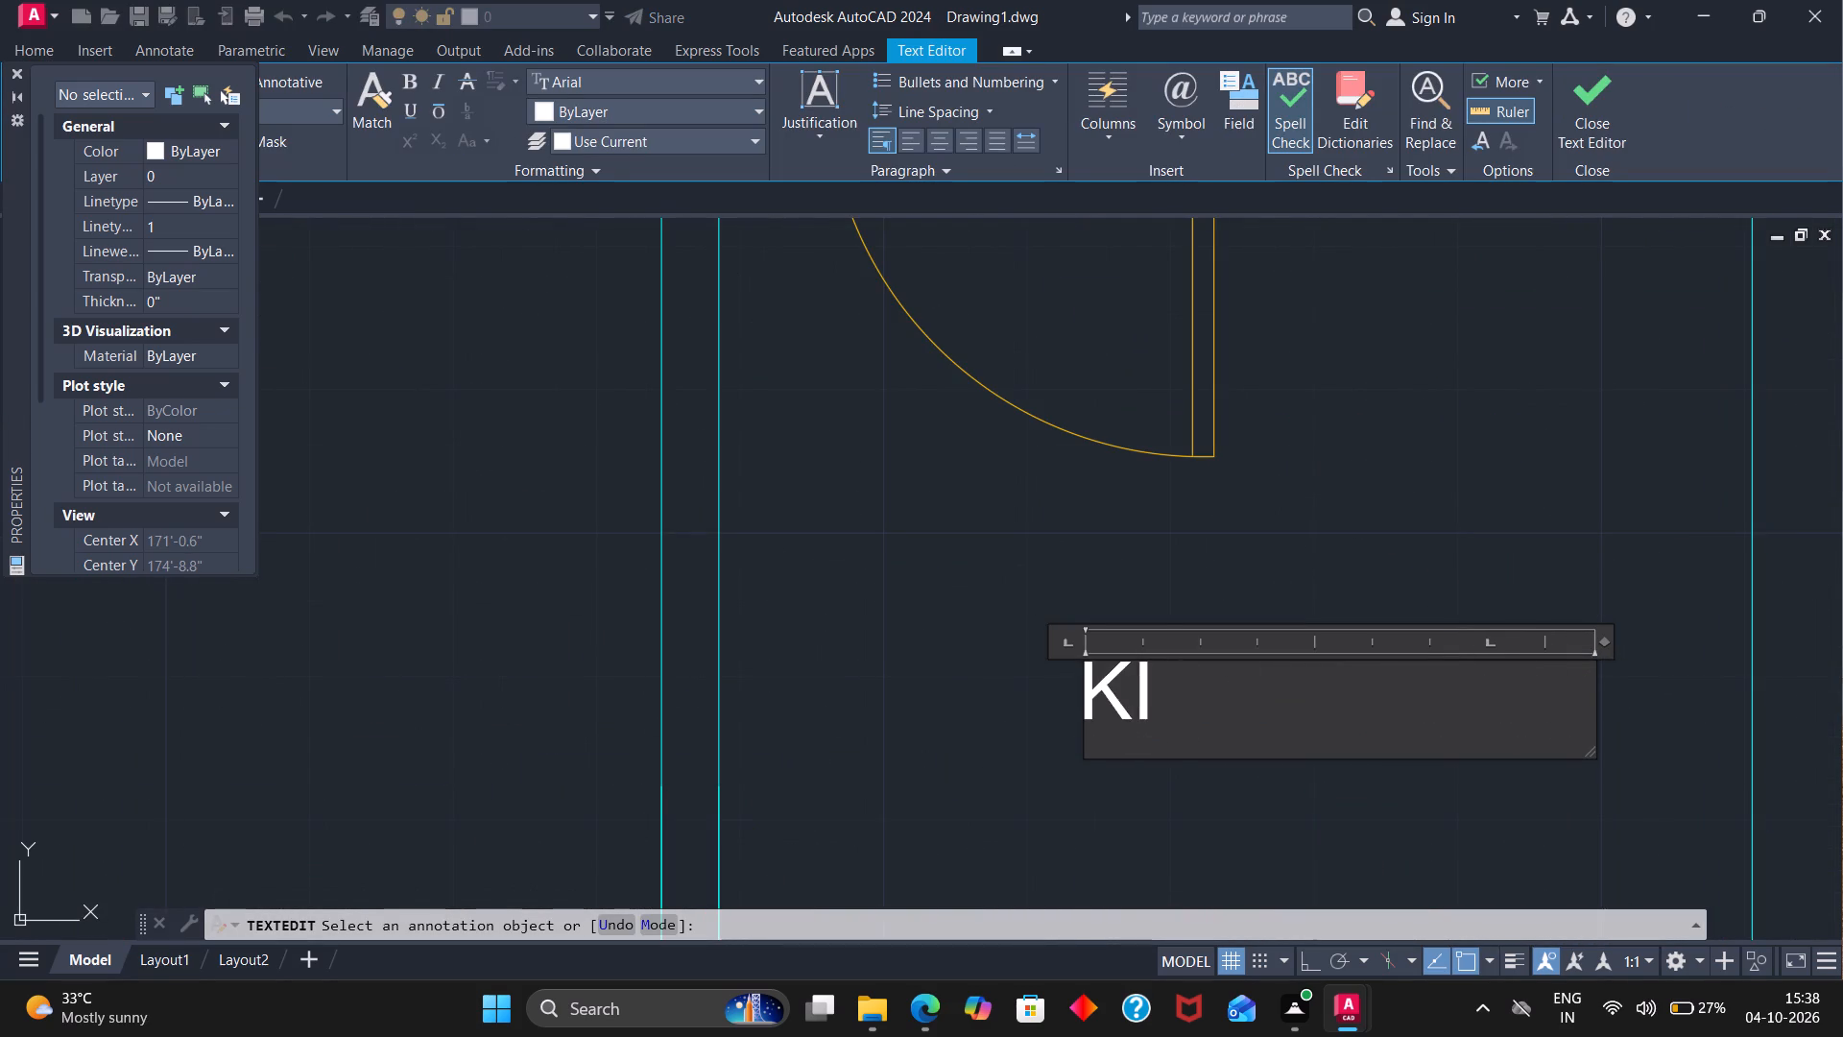
pyautogui.write('TCHEN')
pyautogui.scroll(-2, 1563, 701)
pyautogui.scroll(-1, 732, 642)
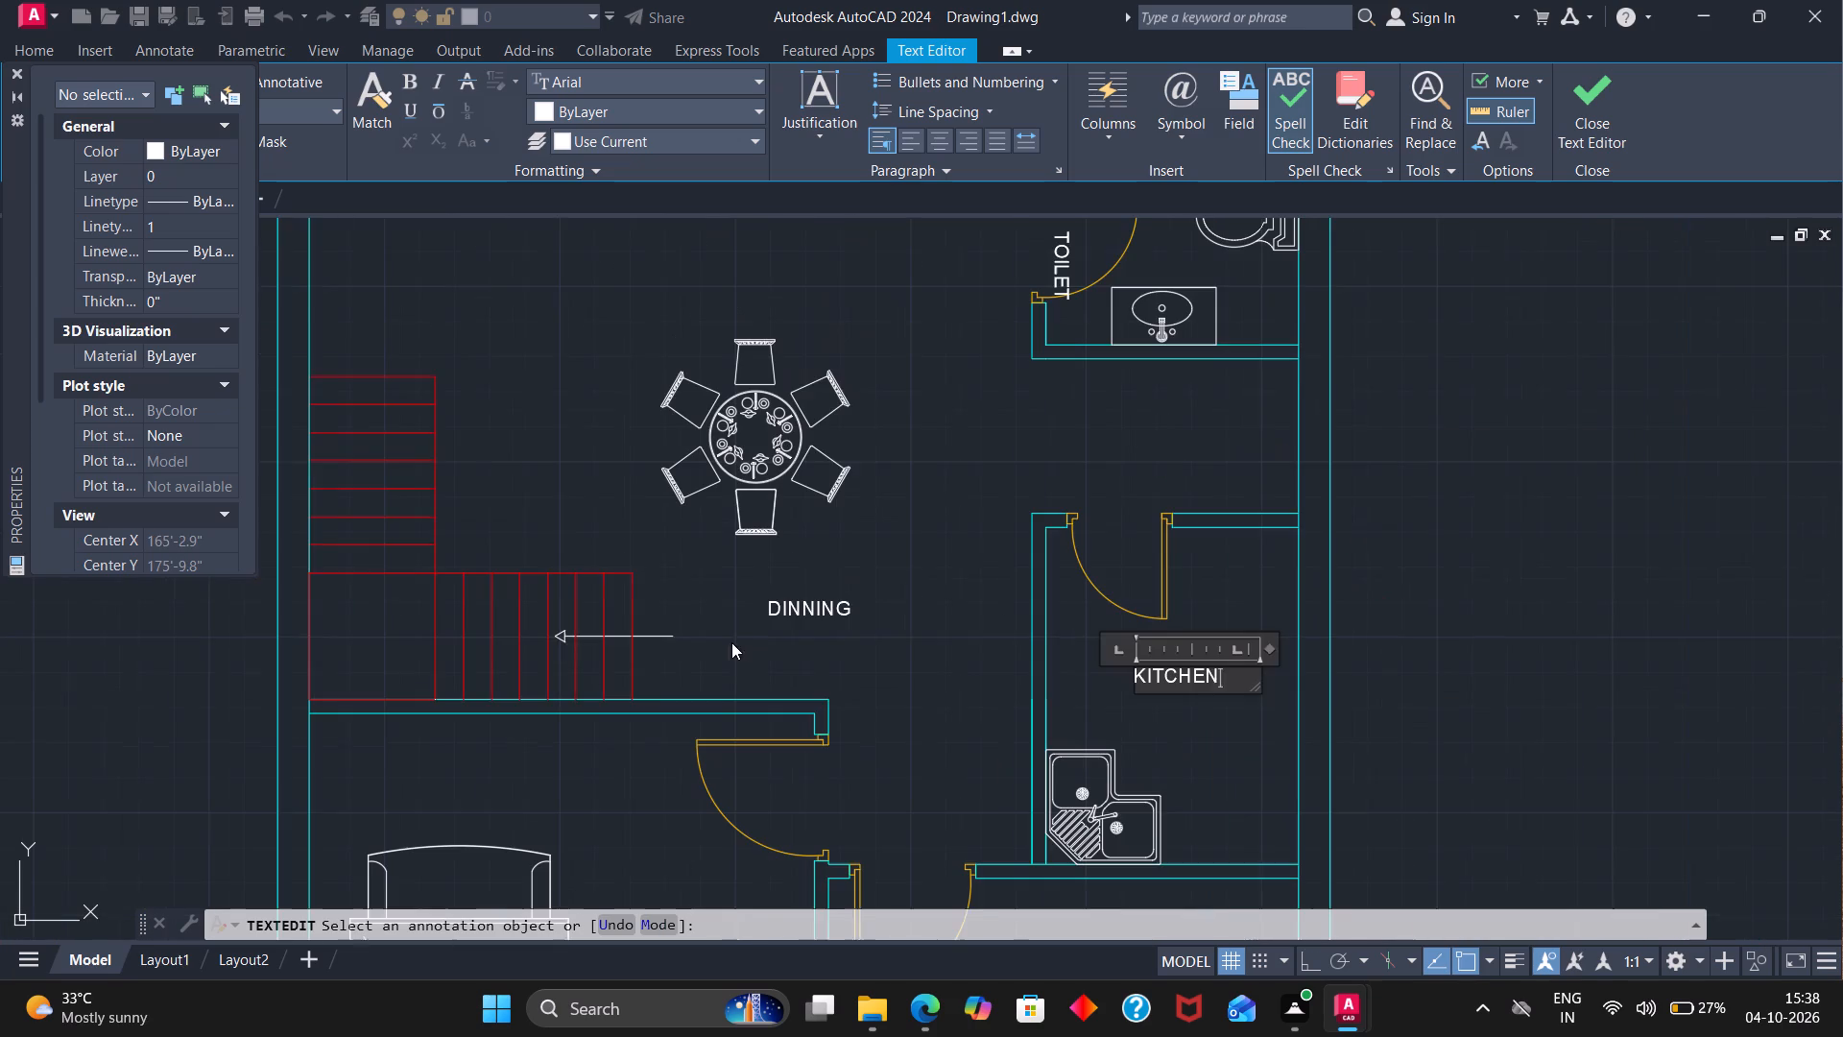
pyautogui.press('Escape')
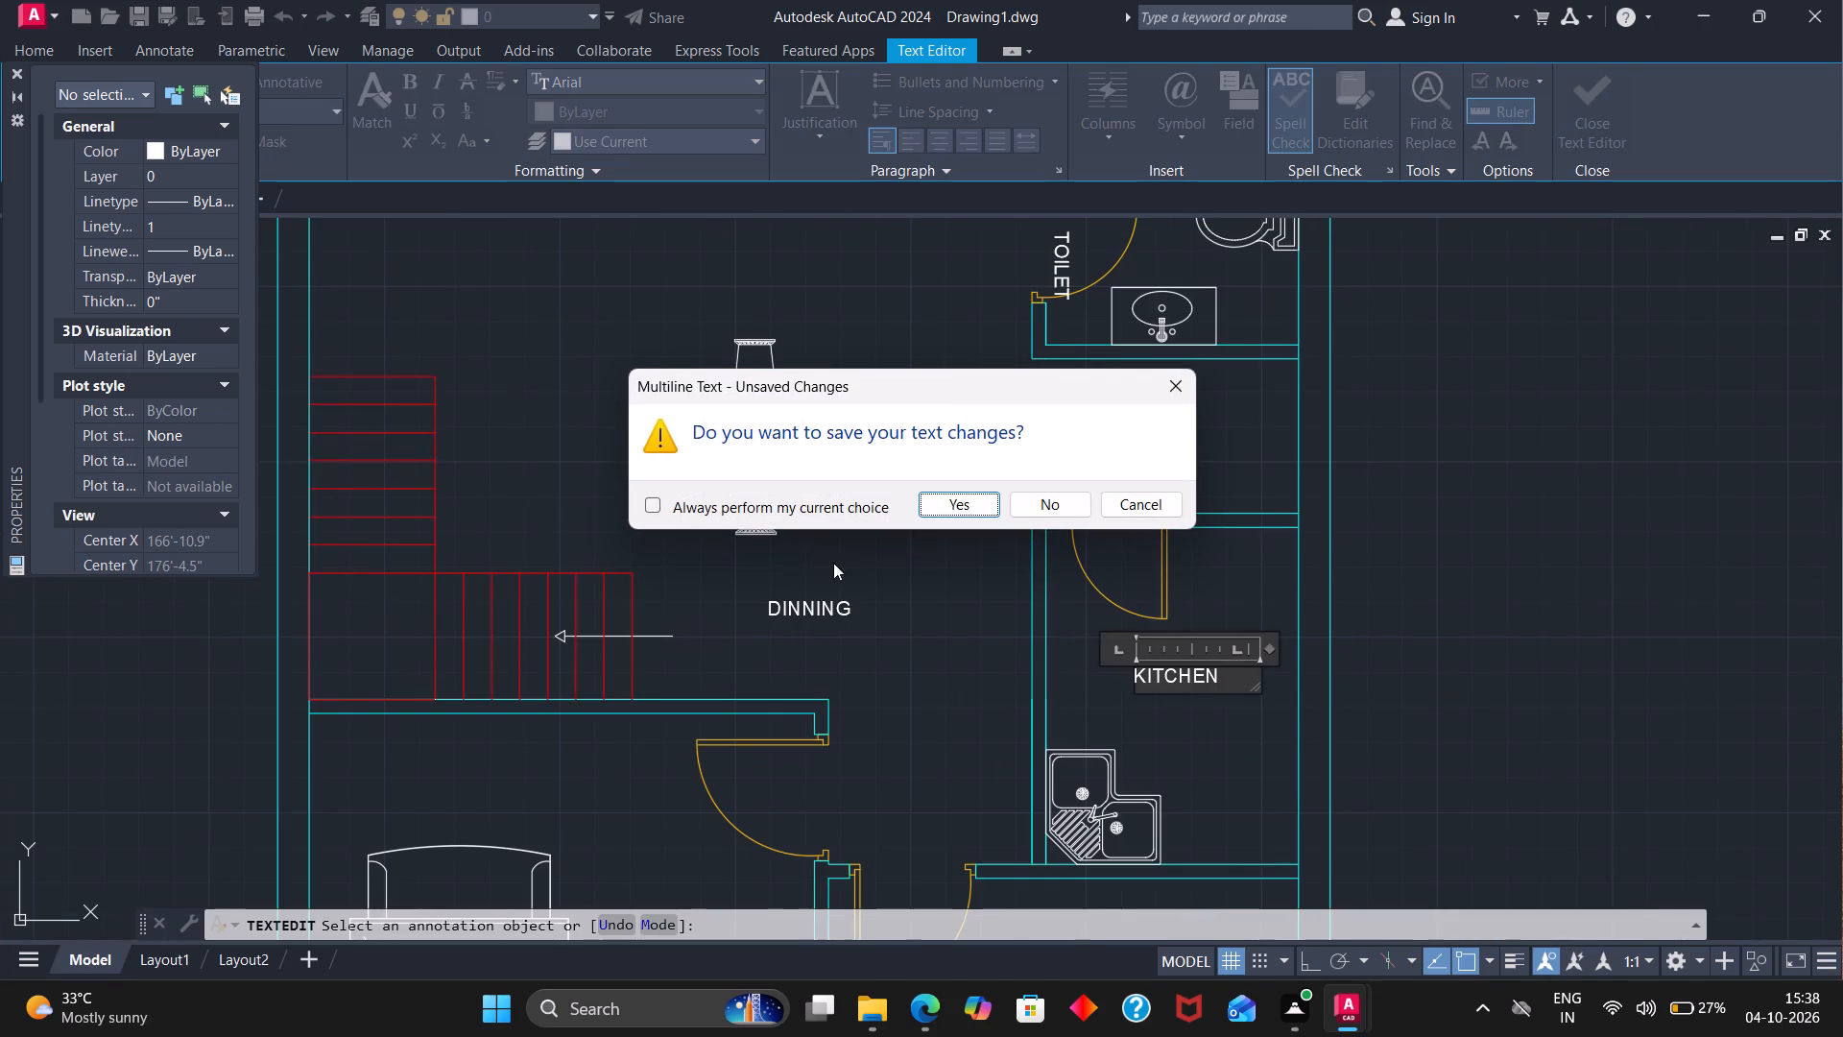
pyautogui.click(1183, 386)
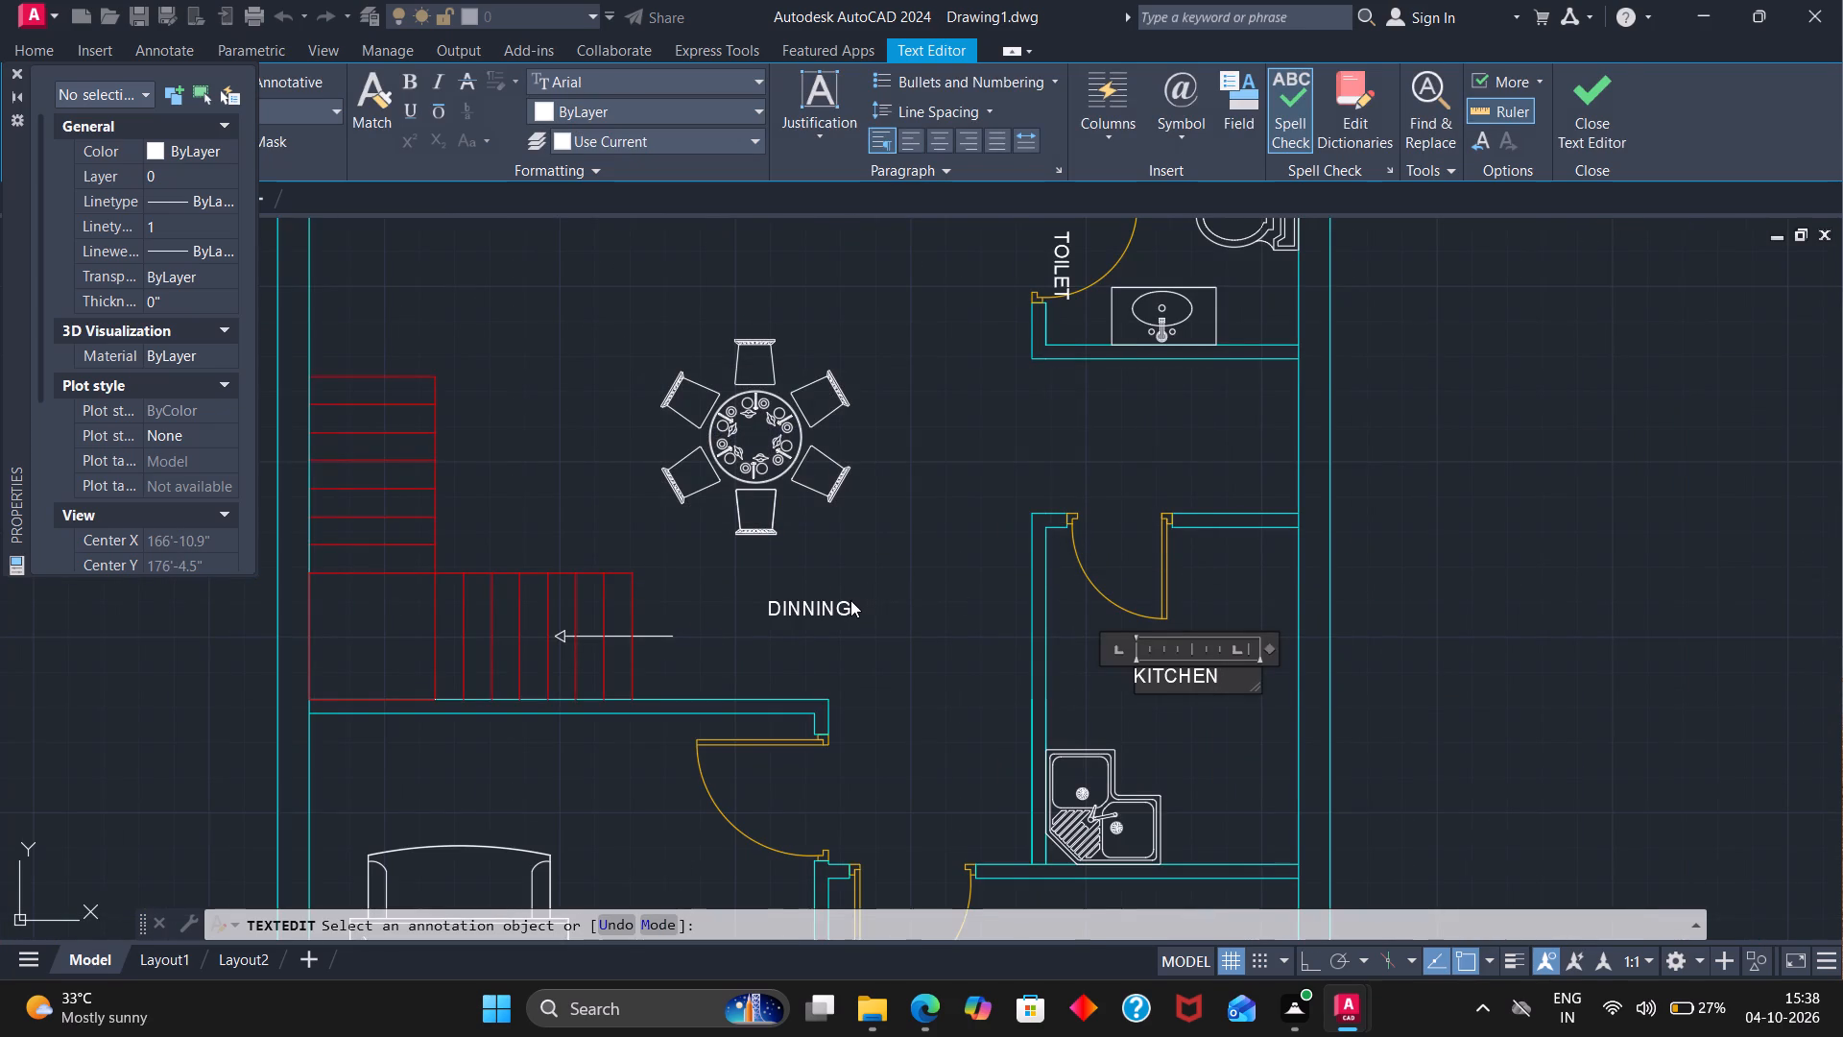
pyautogui.click(896, 600)
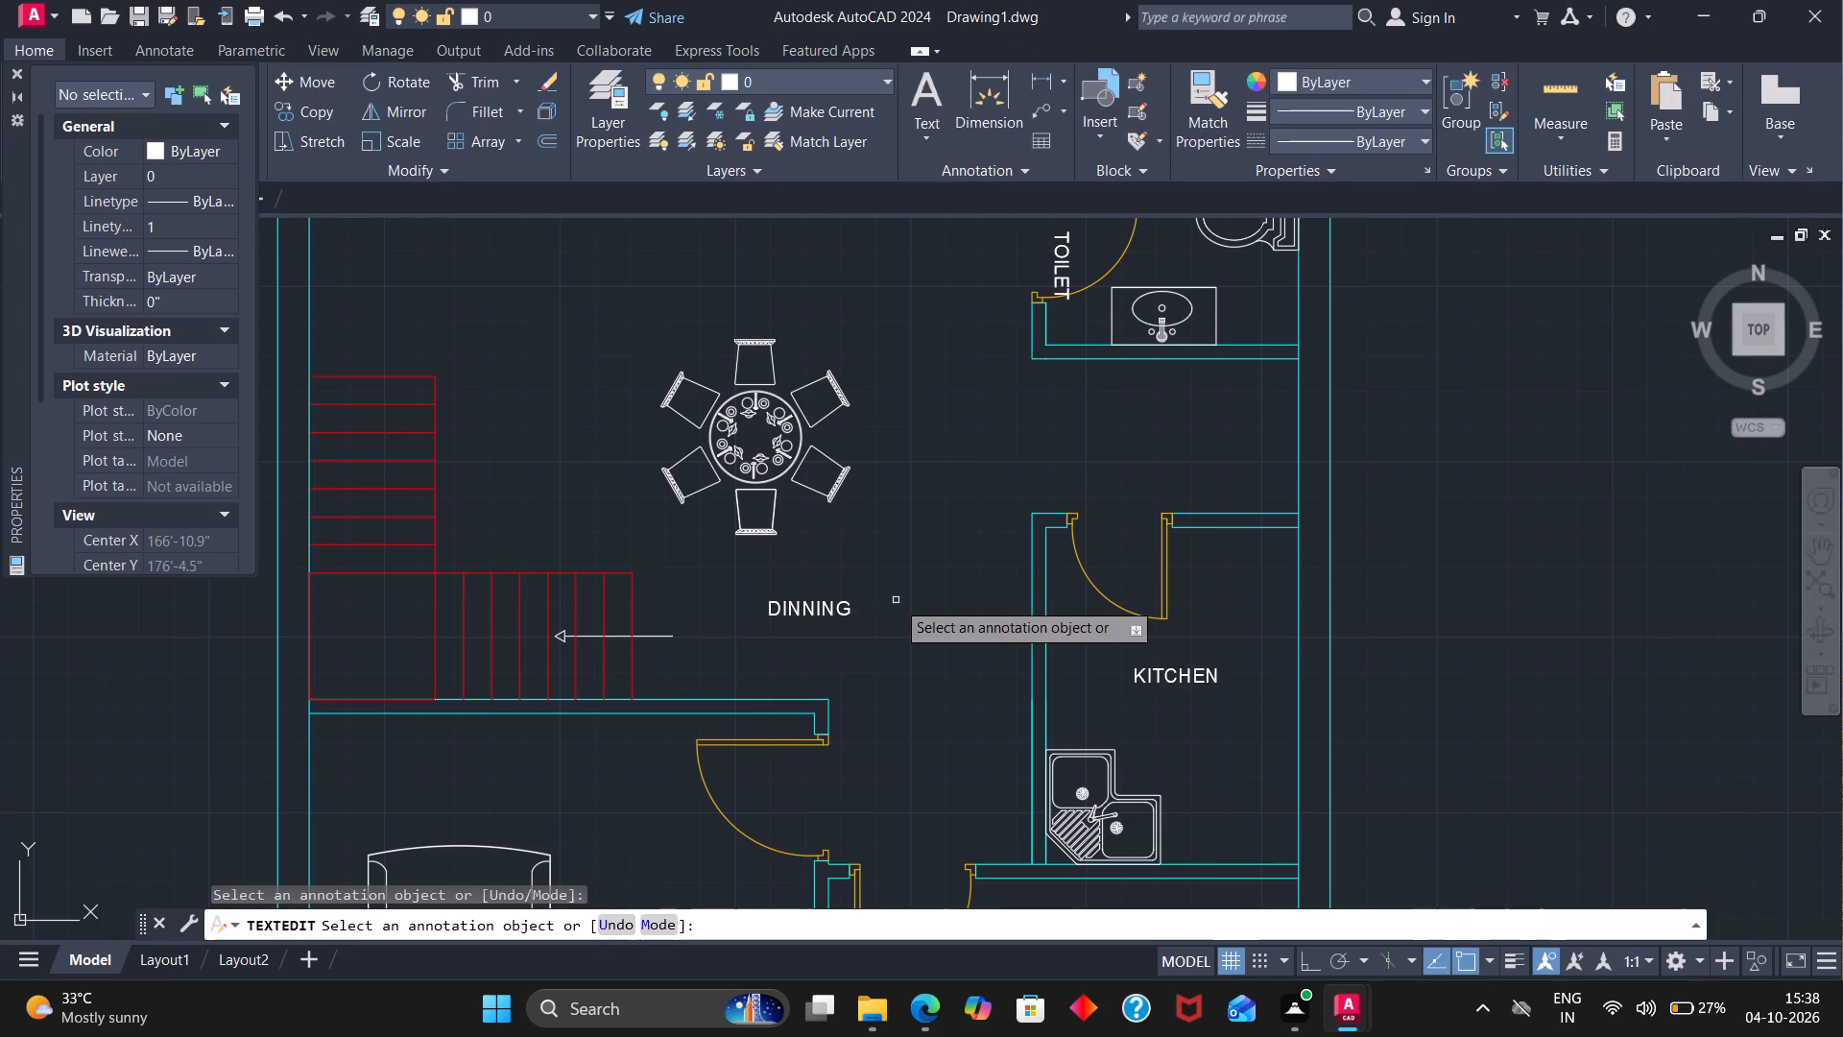
pyautogui.press('Escape')
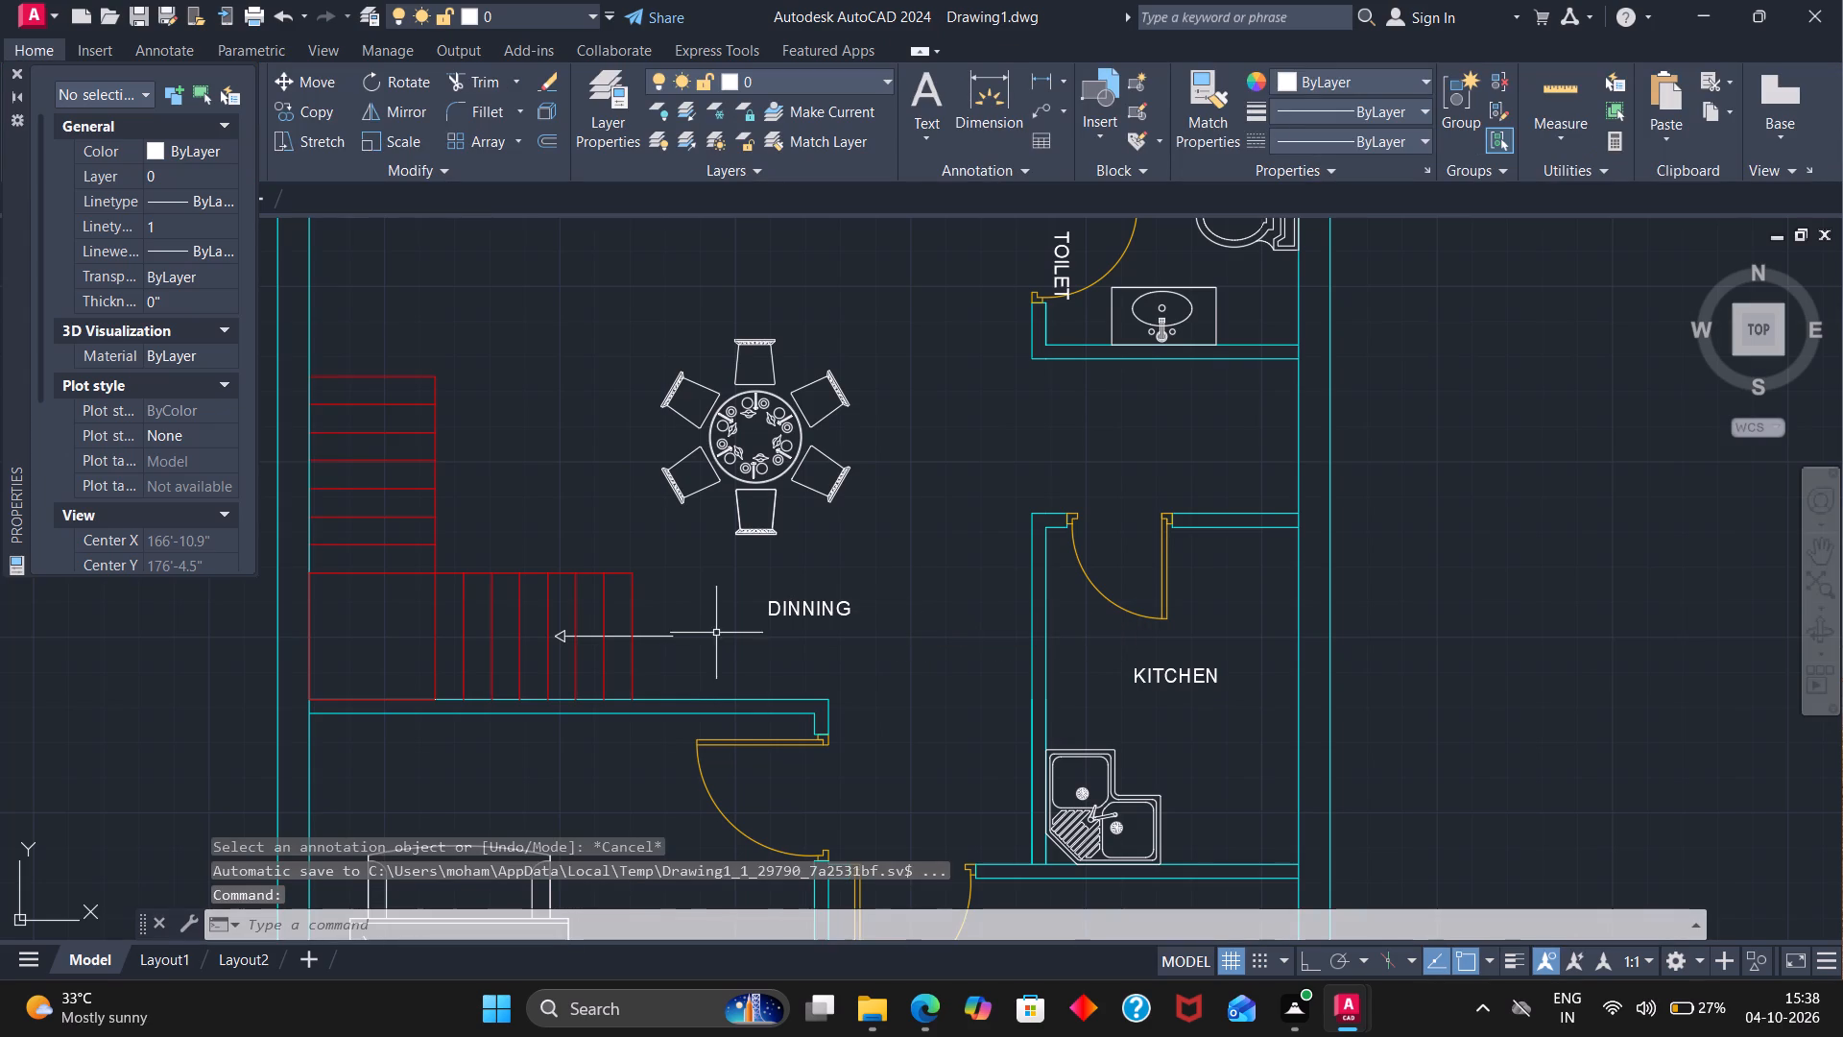
# Copy the DINNING label to the tail end of the staircase direction arrow.
pyautogui.press('c')
pyautogui.press('o')
pyautogui.press('Return')
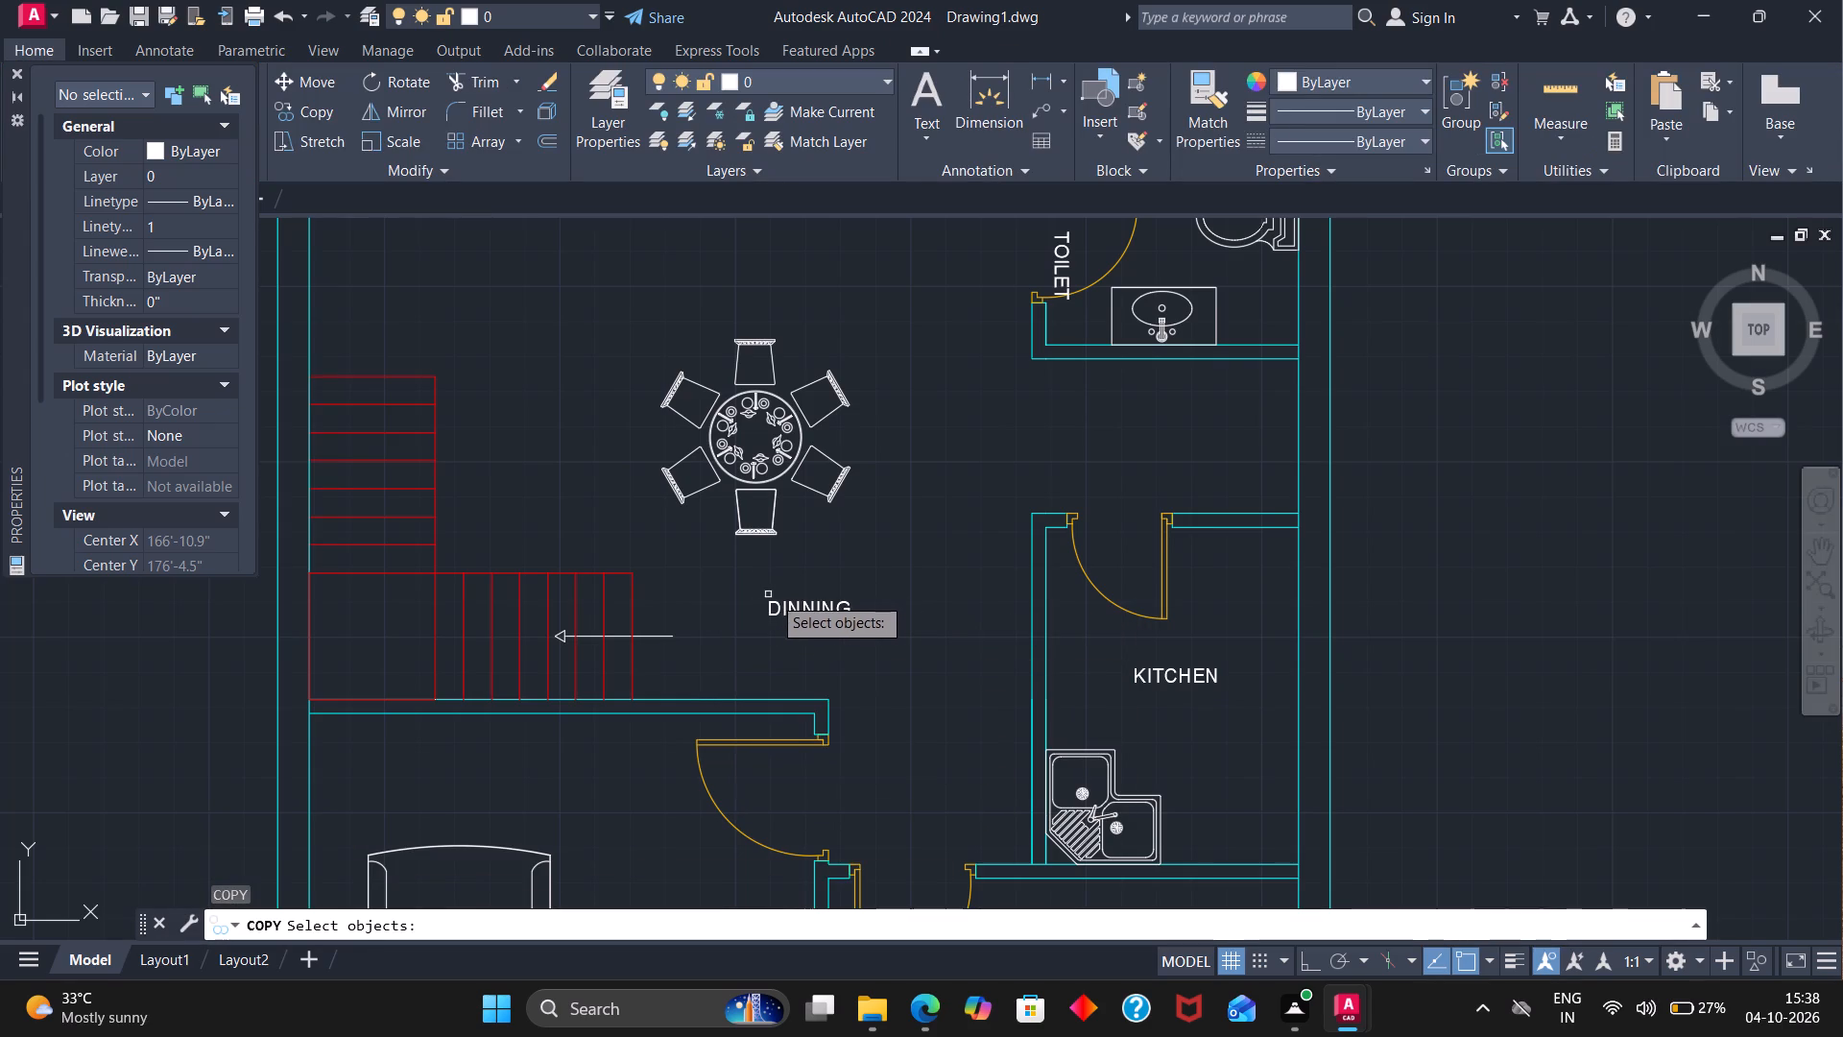
pyautogui.click(778, 609)
pyautogui.press('Return')
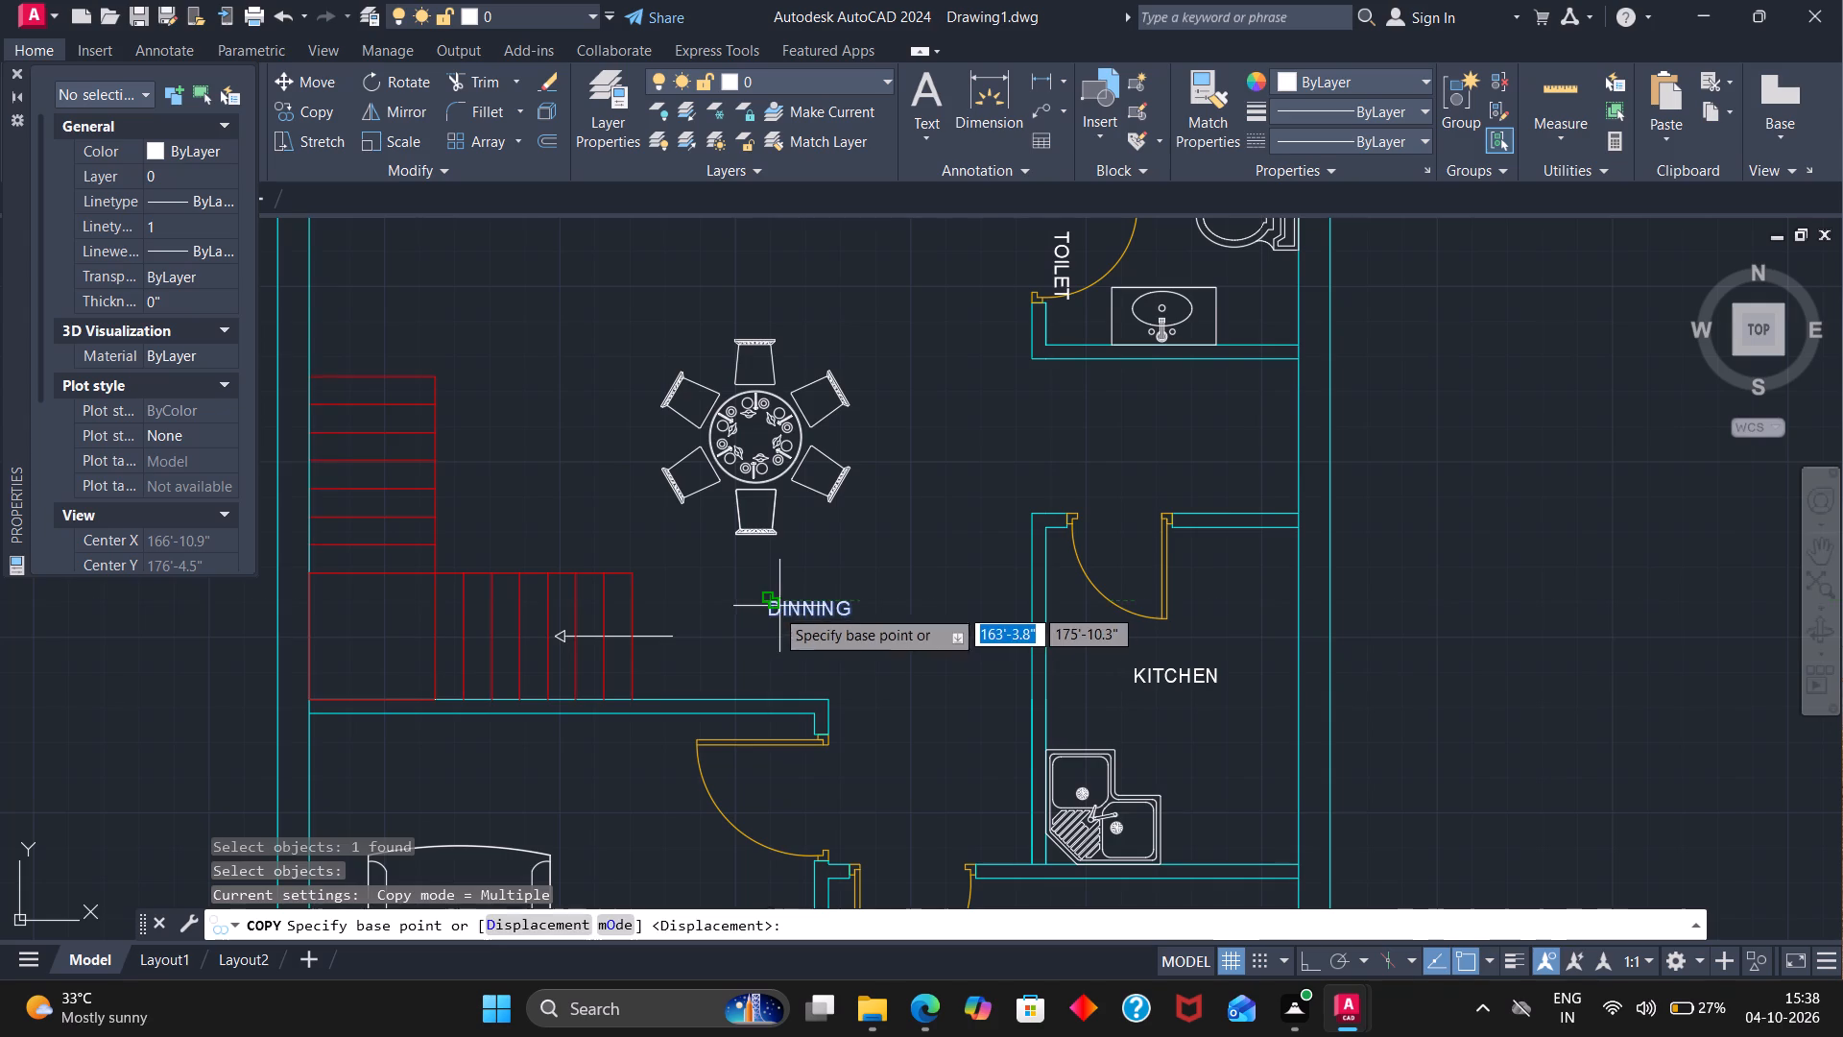
pyautogui.click(769, 616)
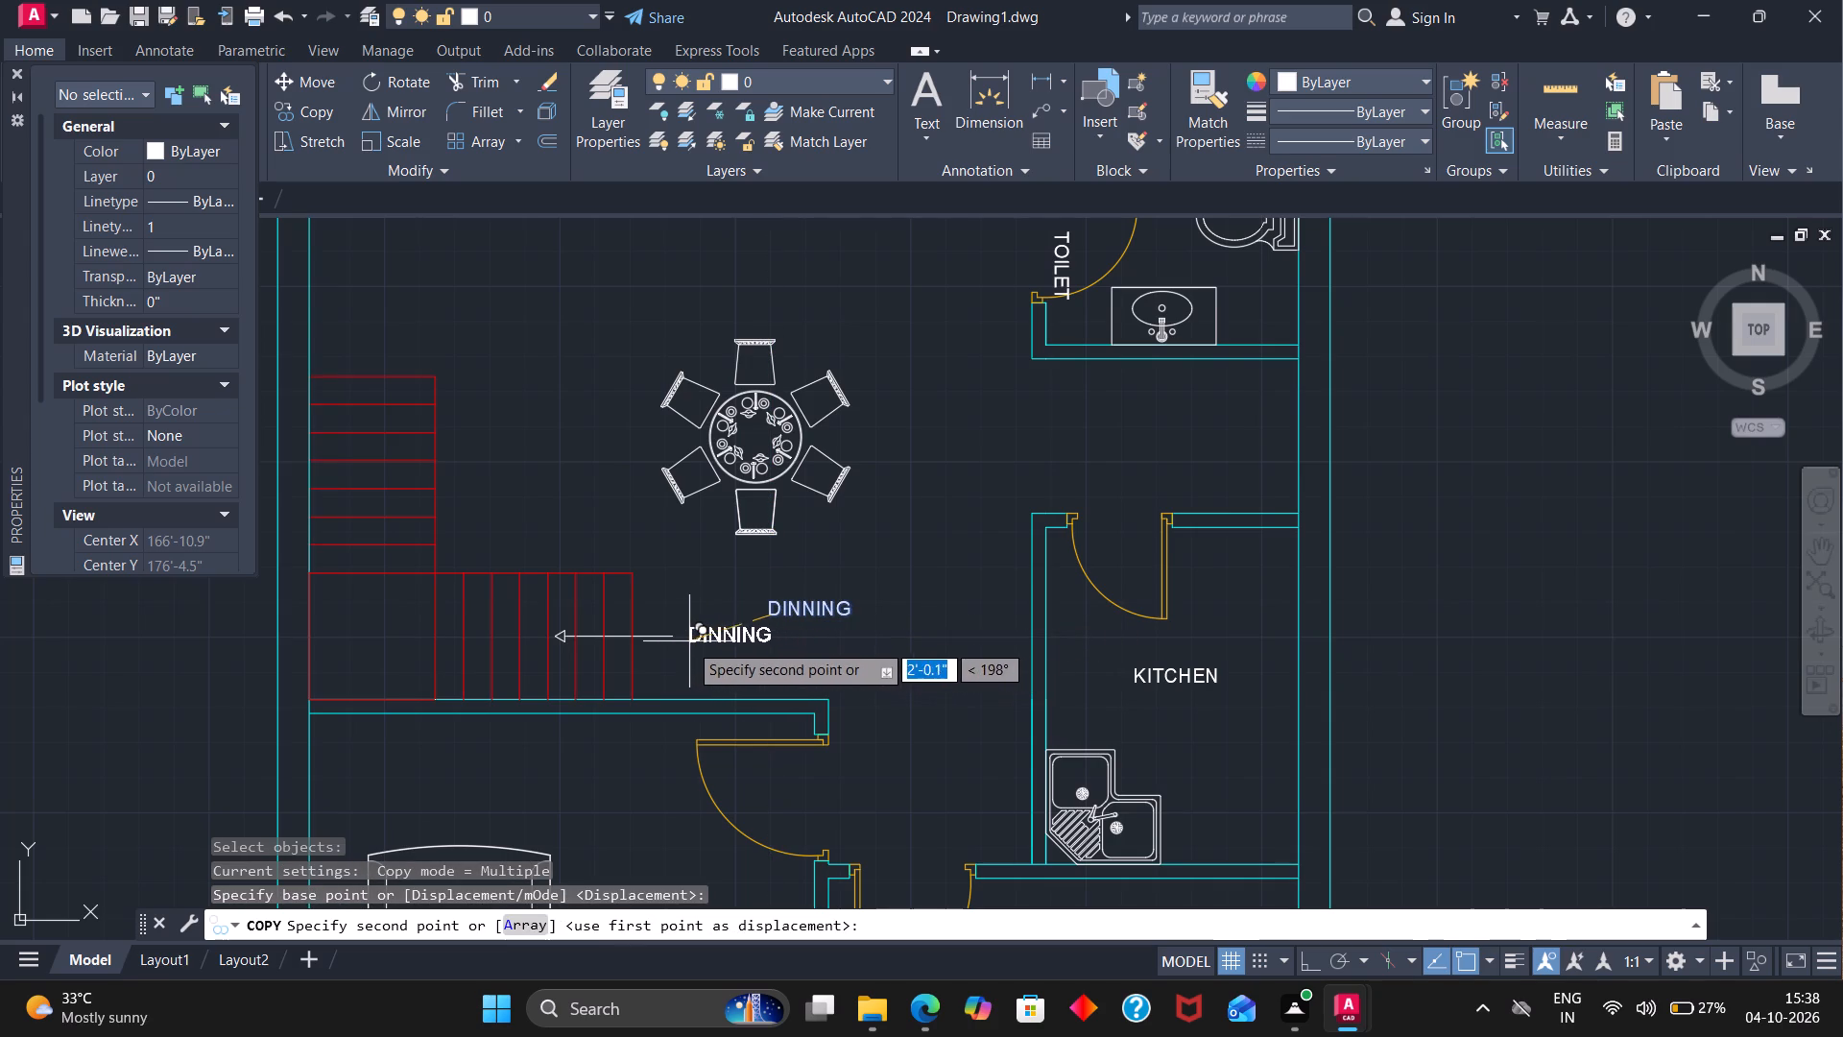
pyautogui.click(691, 651)
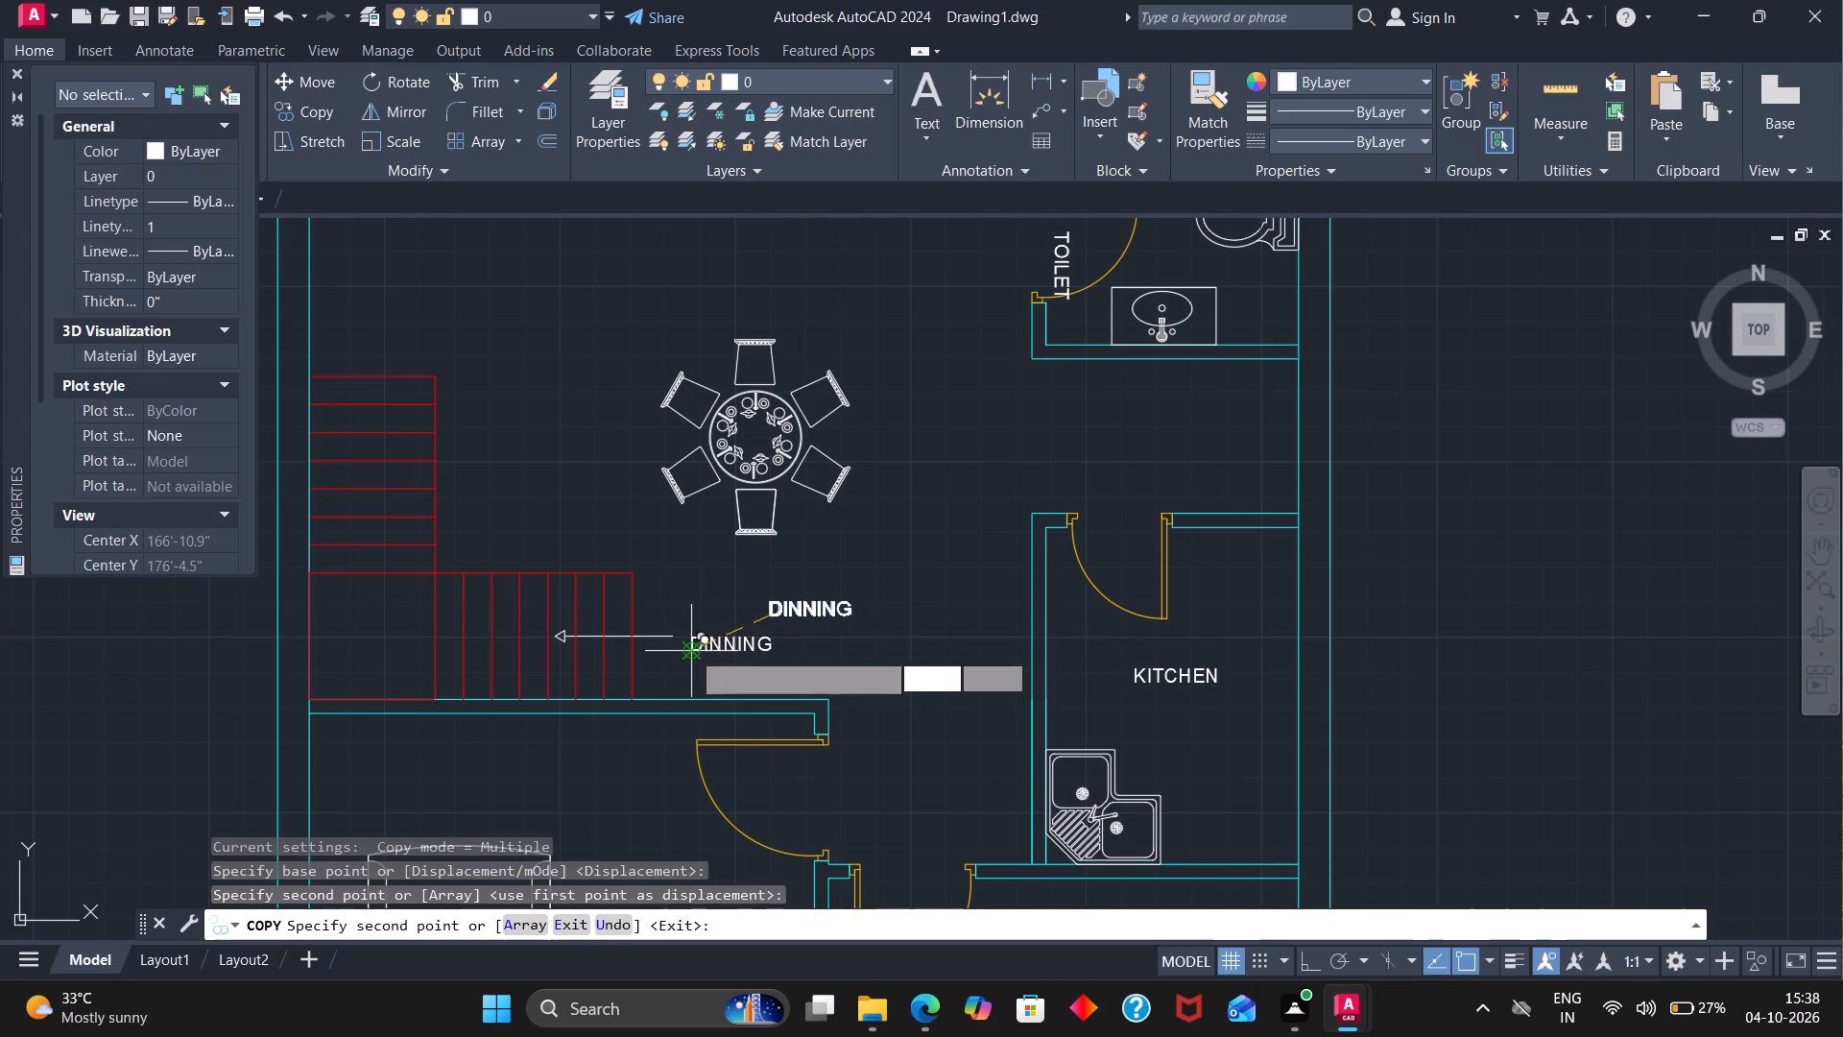
pyautogui.press('Escape')
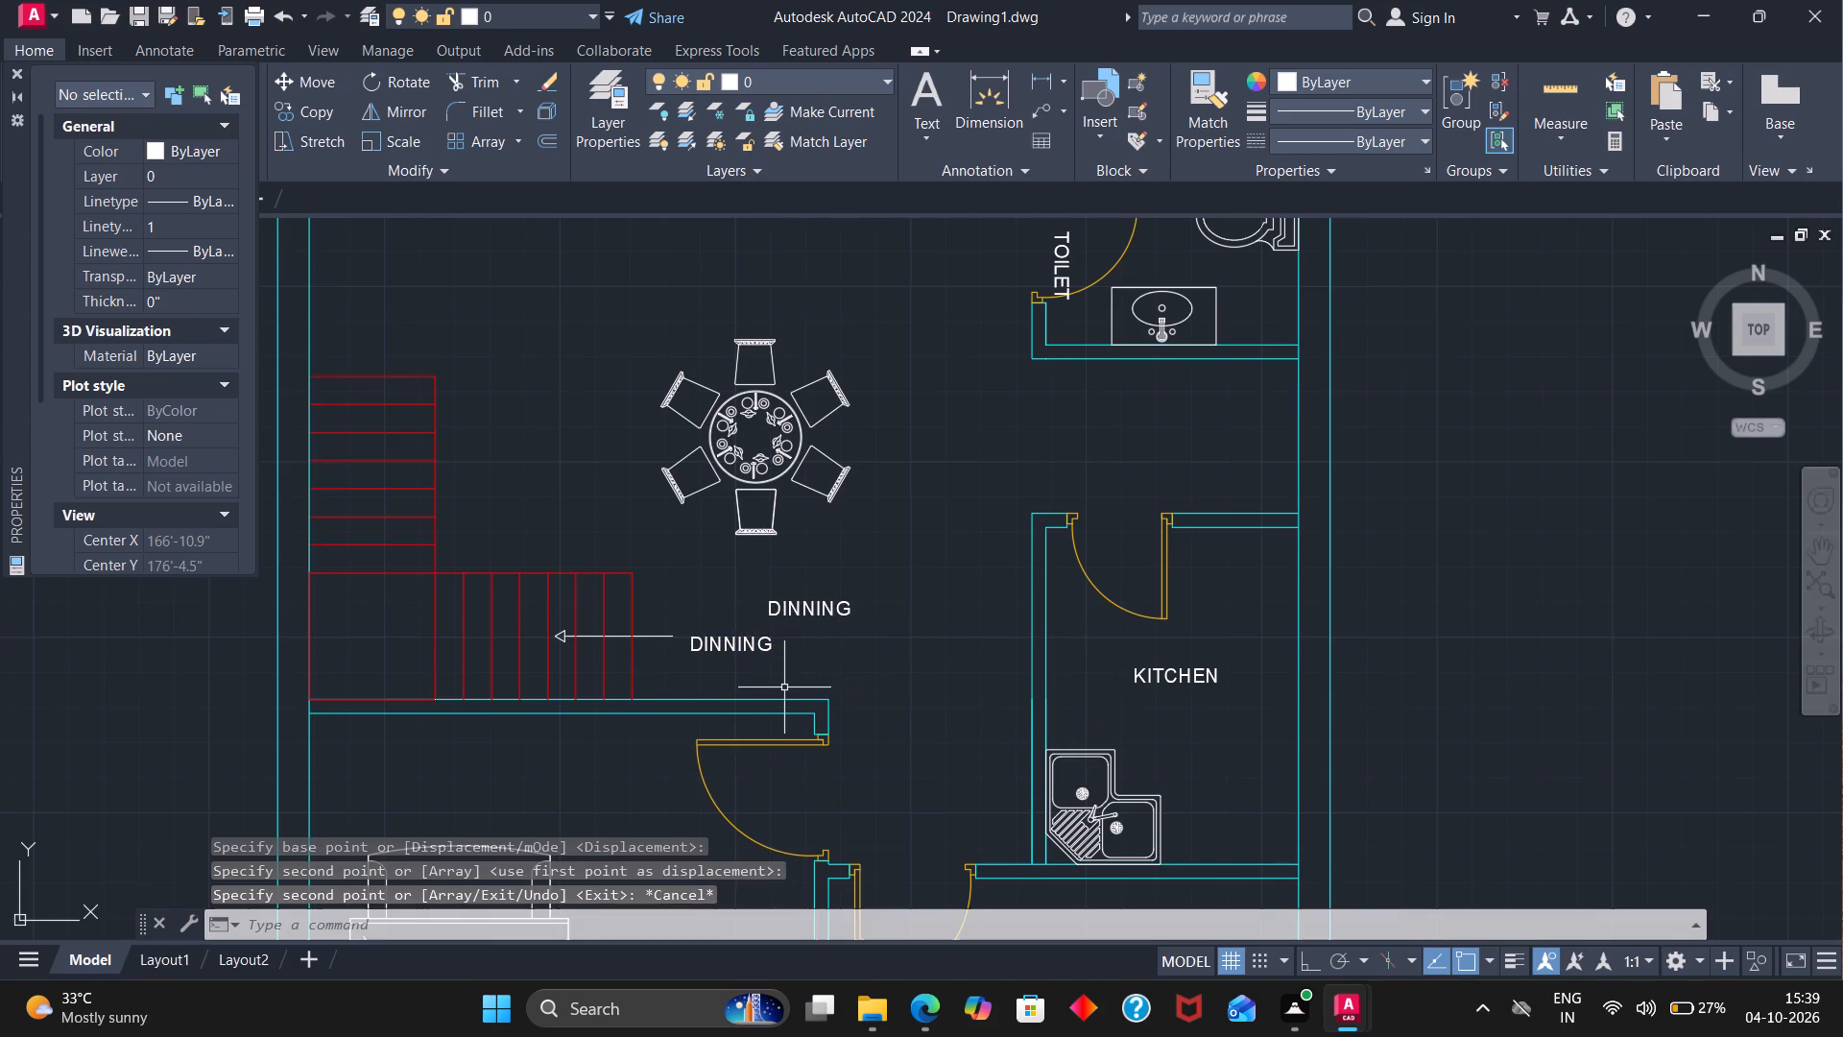
# Replace the text of the copied DINNING label beside the staircase arrow with UP.
pyautogui.press('t')
pyautogui.press('e')
pyautogui.press('Return')
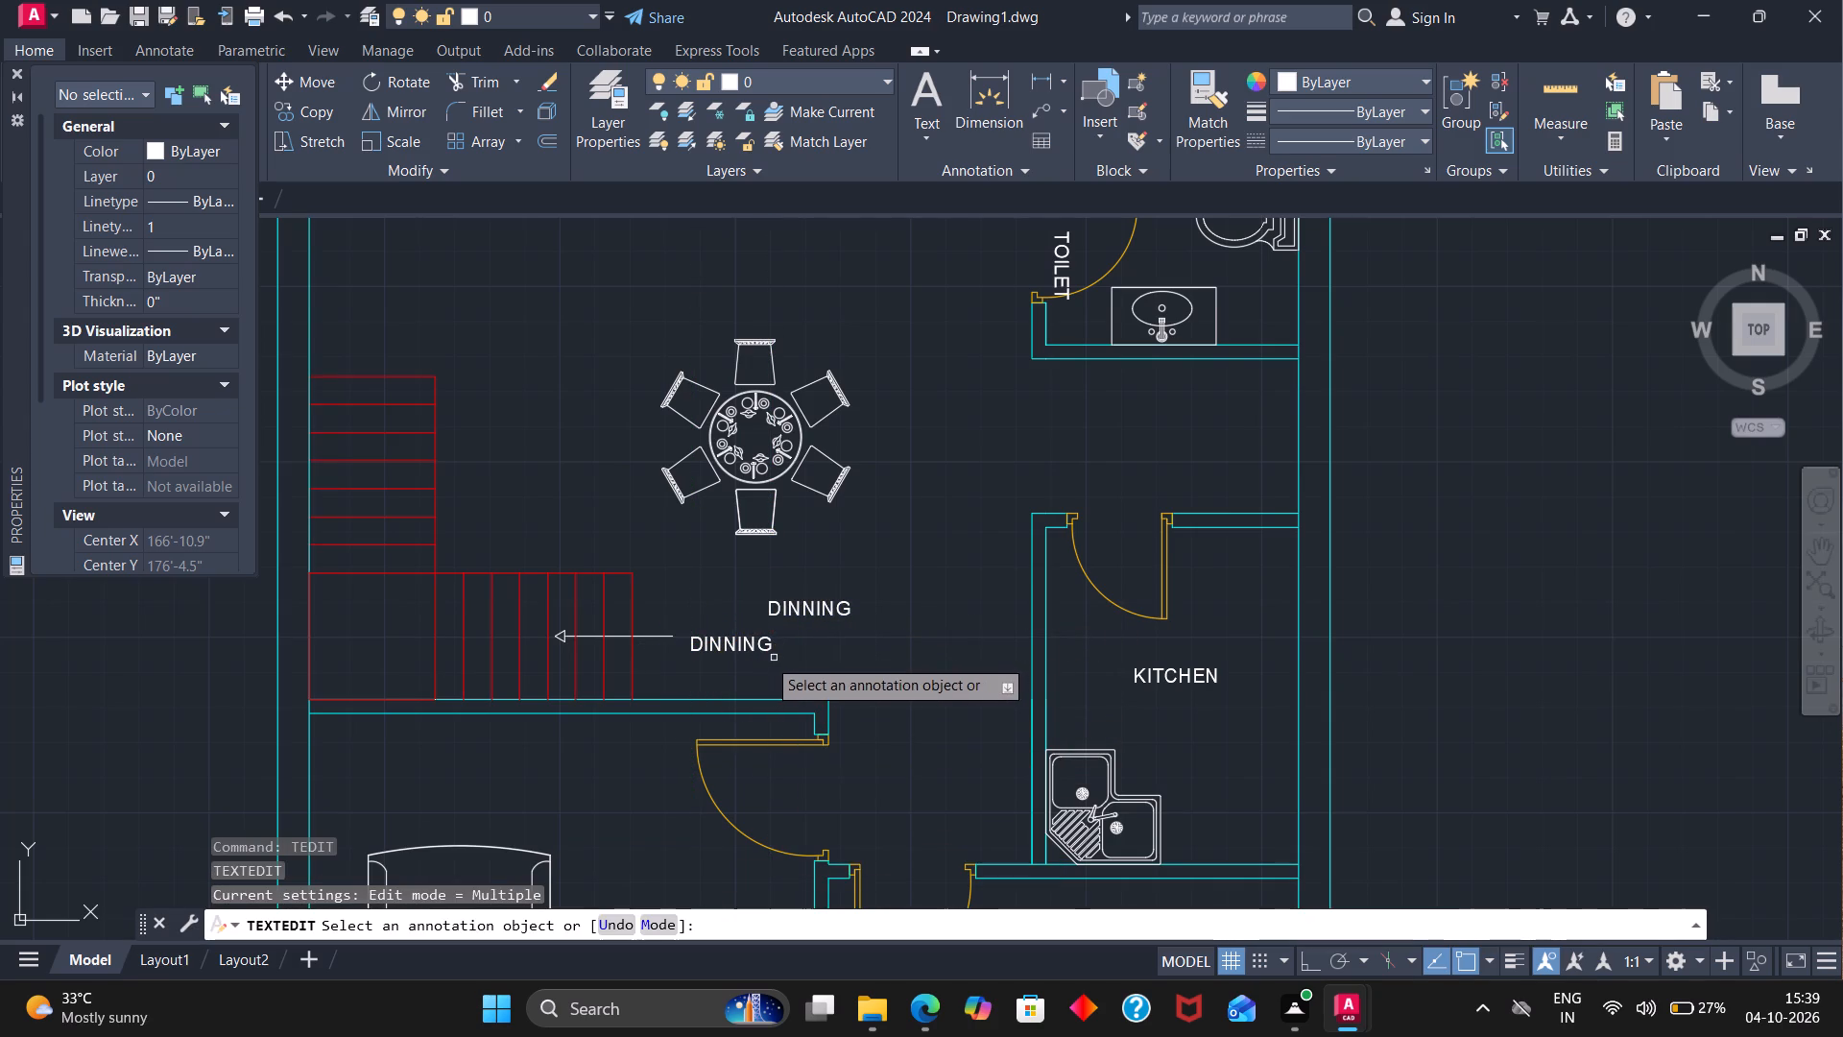
pyautogui.click(762, 648)
pyautogui.press('Return')
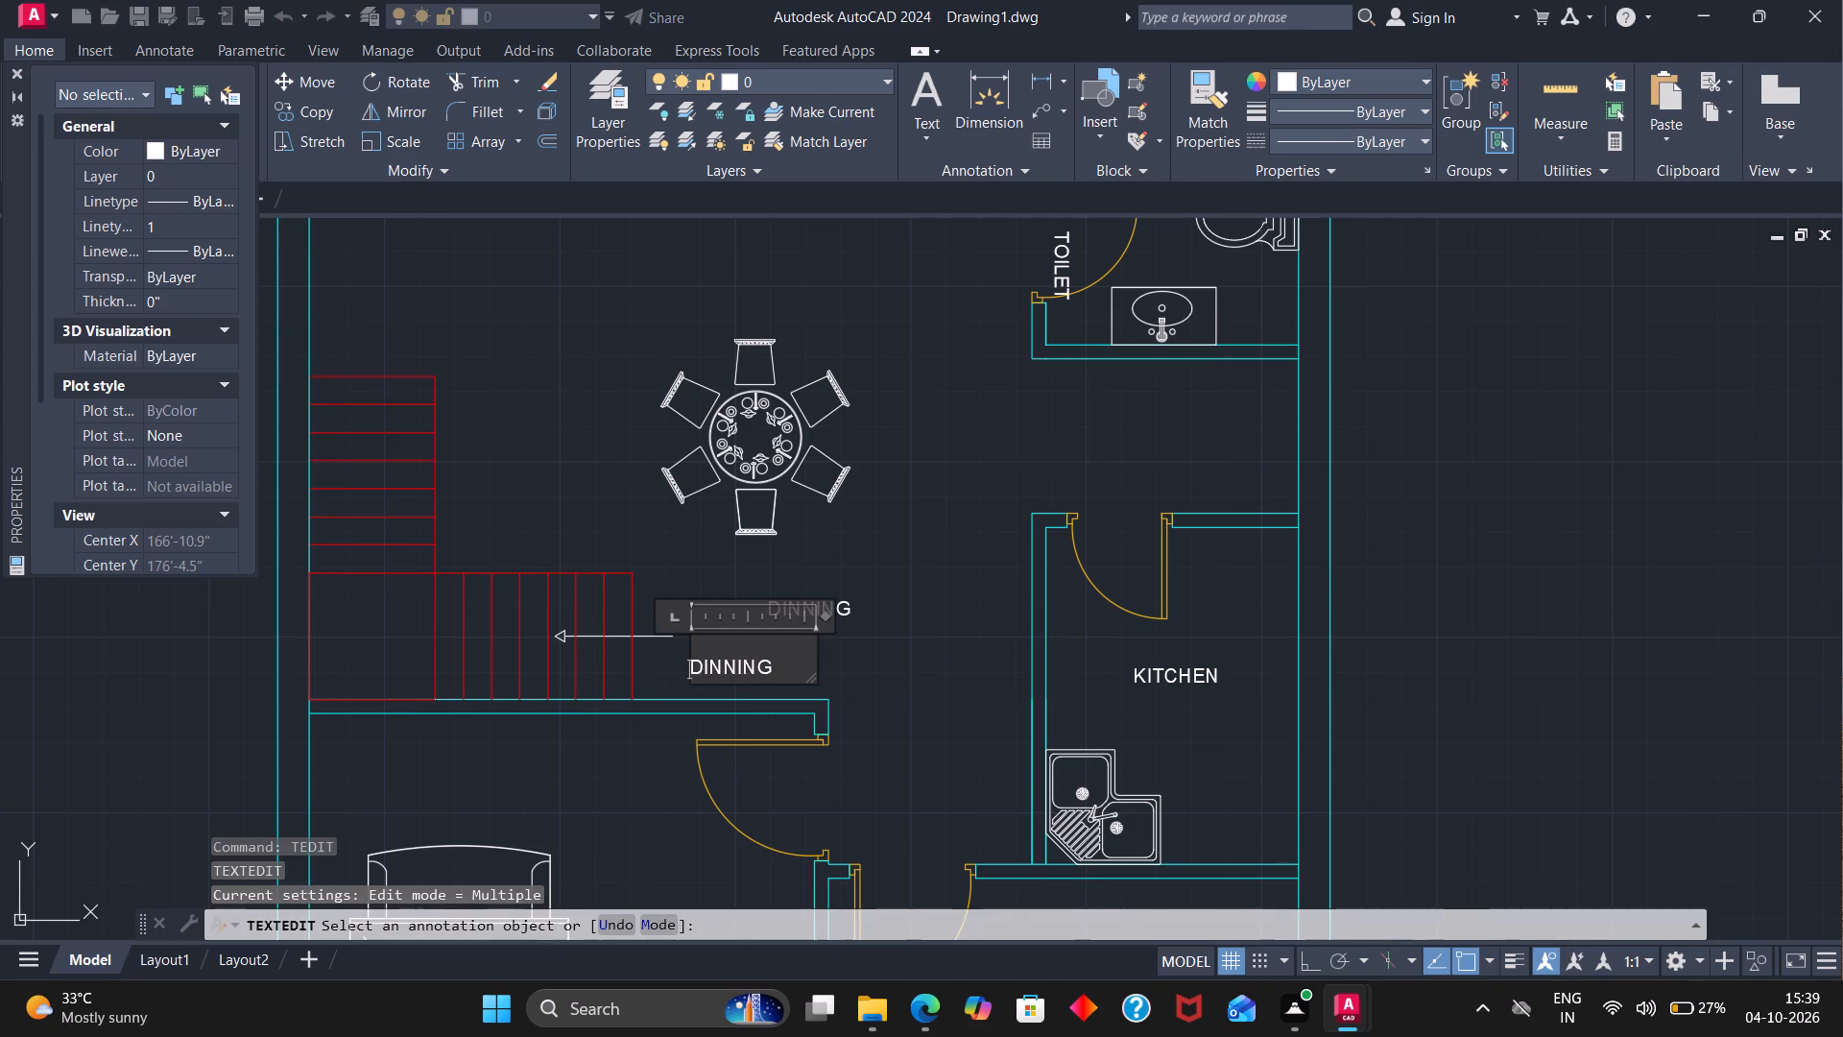
pyautogui.click(767, 662)
pyautogui.press('BackSpace')
pyautogui.press('BackSpace')
pyautogui.press('BackSpace')
pyautogui.press('BackSpace')
pyautogui.press('BackSpace')
pyautogui.press('BackSpace')
pyautogui.press('BackSpace')
pyautogui.press('BackSpace')
pyautogui.press('BackSpace')
pyautogui.press('BackSpace')
pyautogui.press('BackSpace')
pyautogui.press('BackSpace')
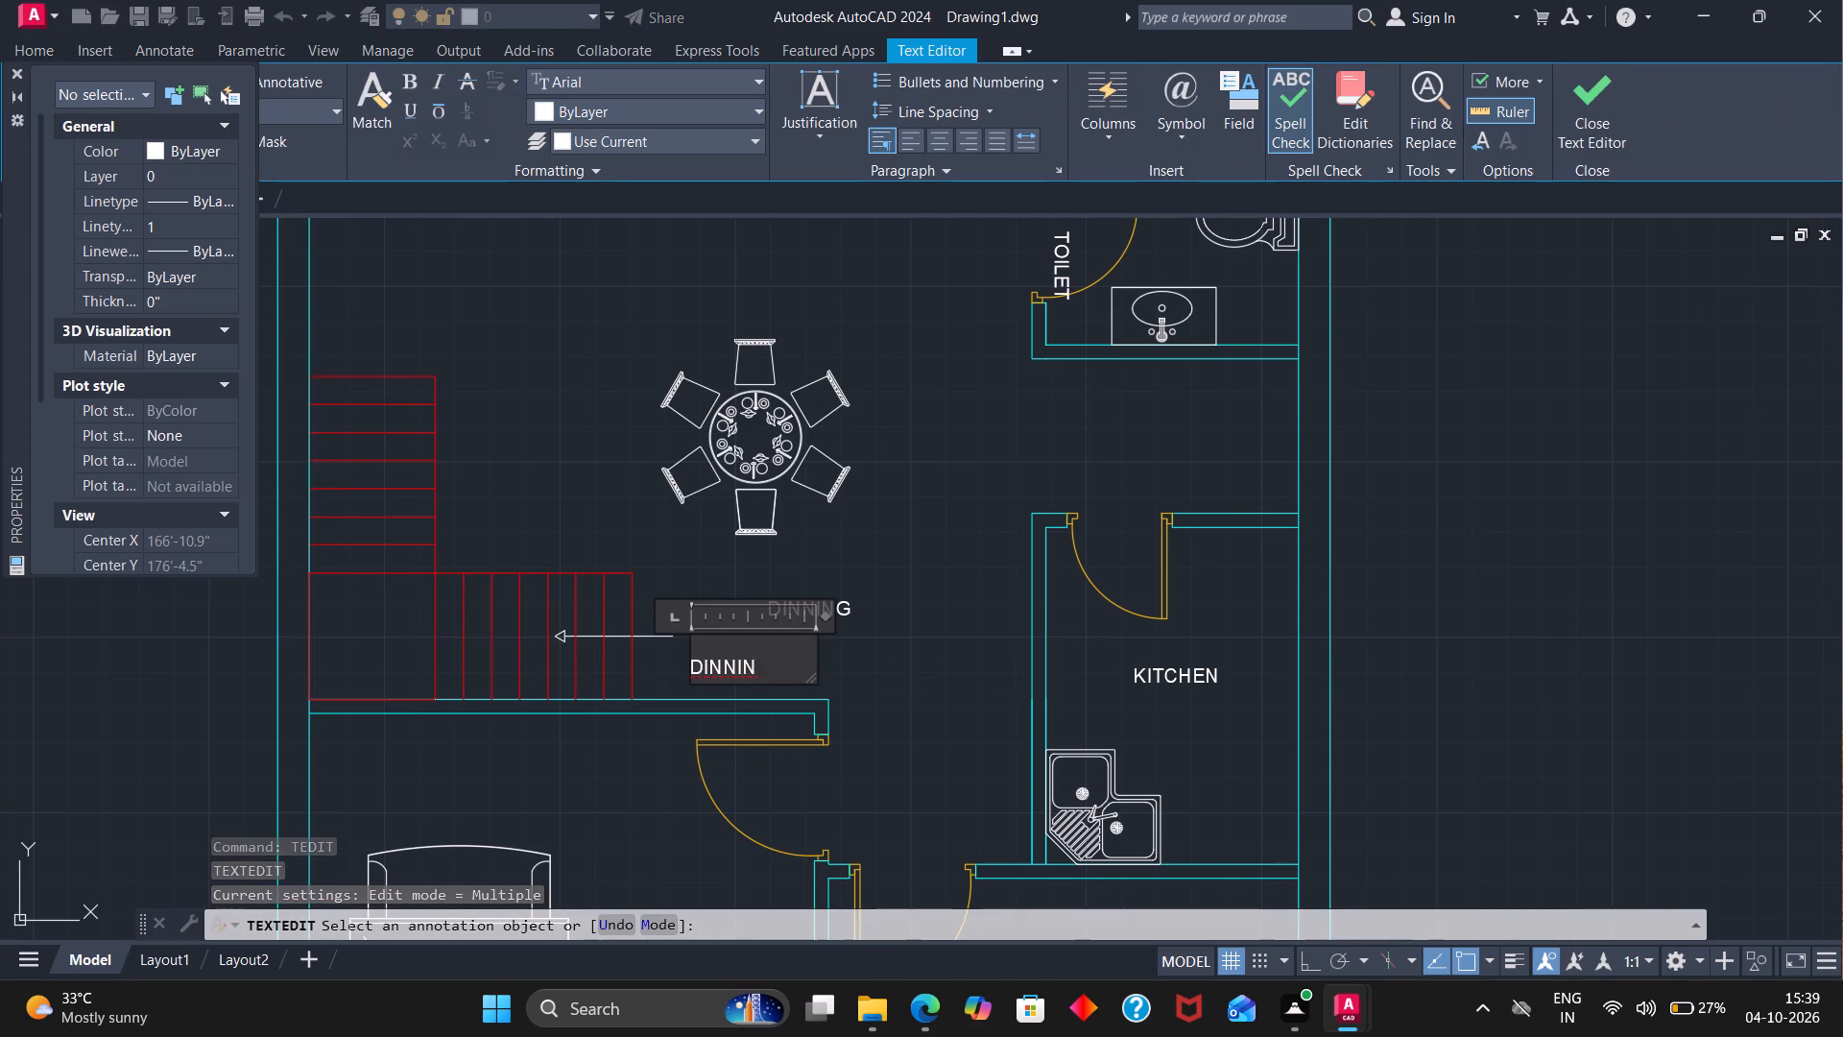
pyautogui.write('UP')
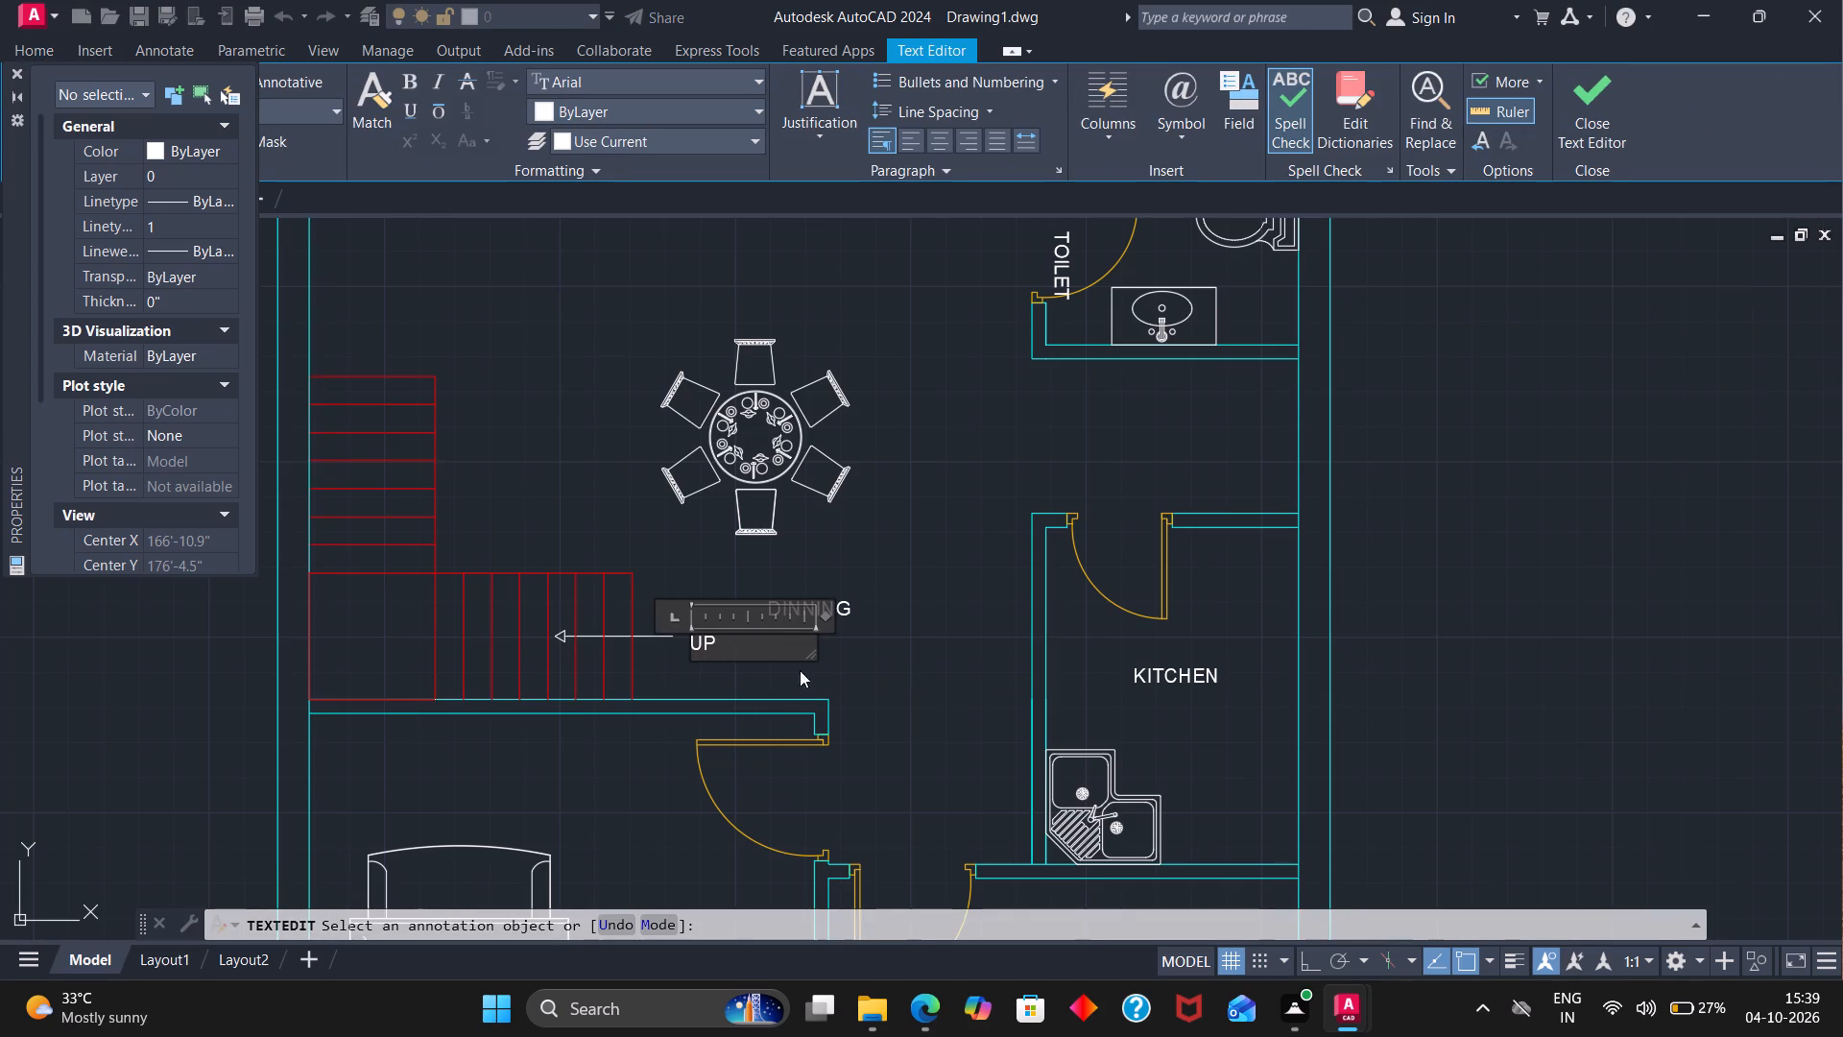
pyautogui.click(880, 692)
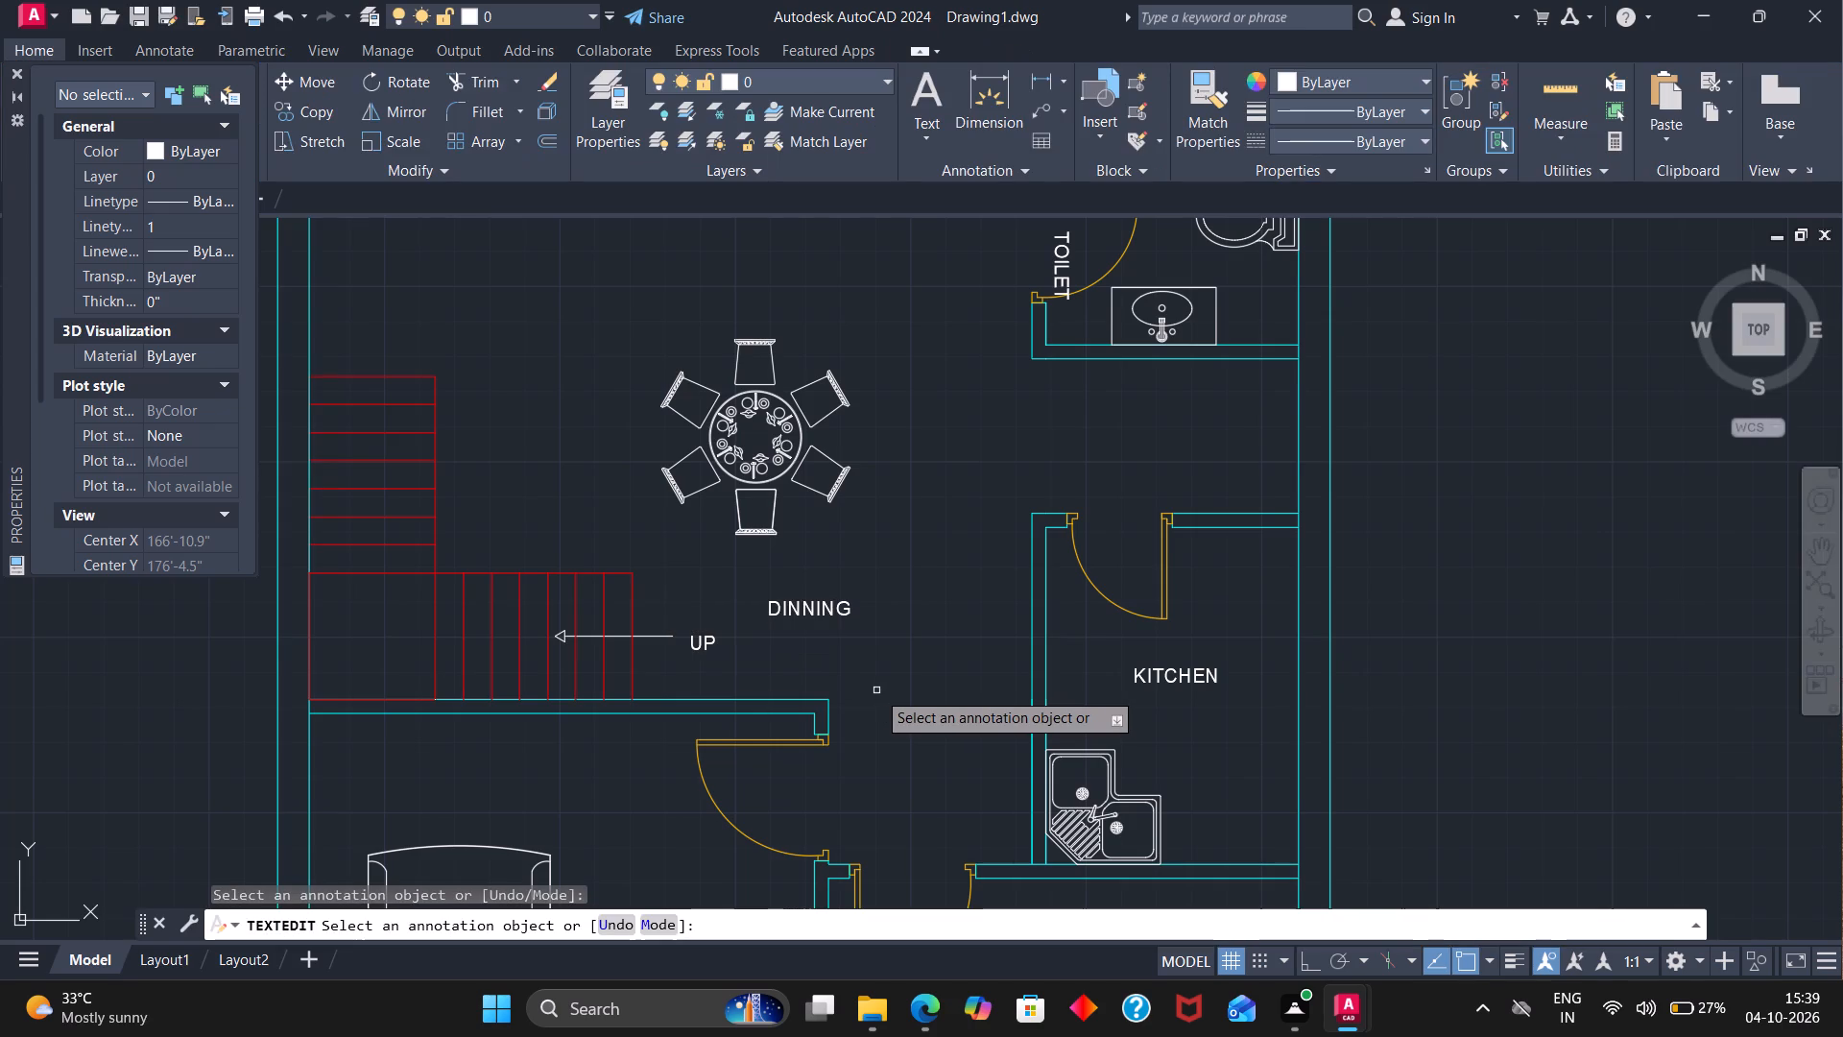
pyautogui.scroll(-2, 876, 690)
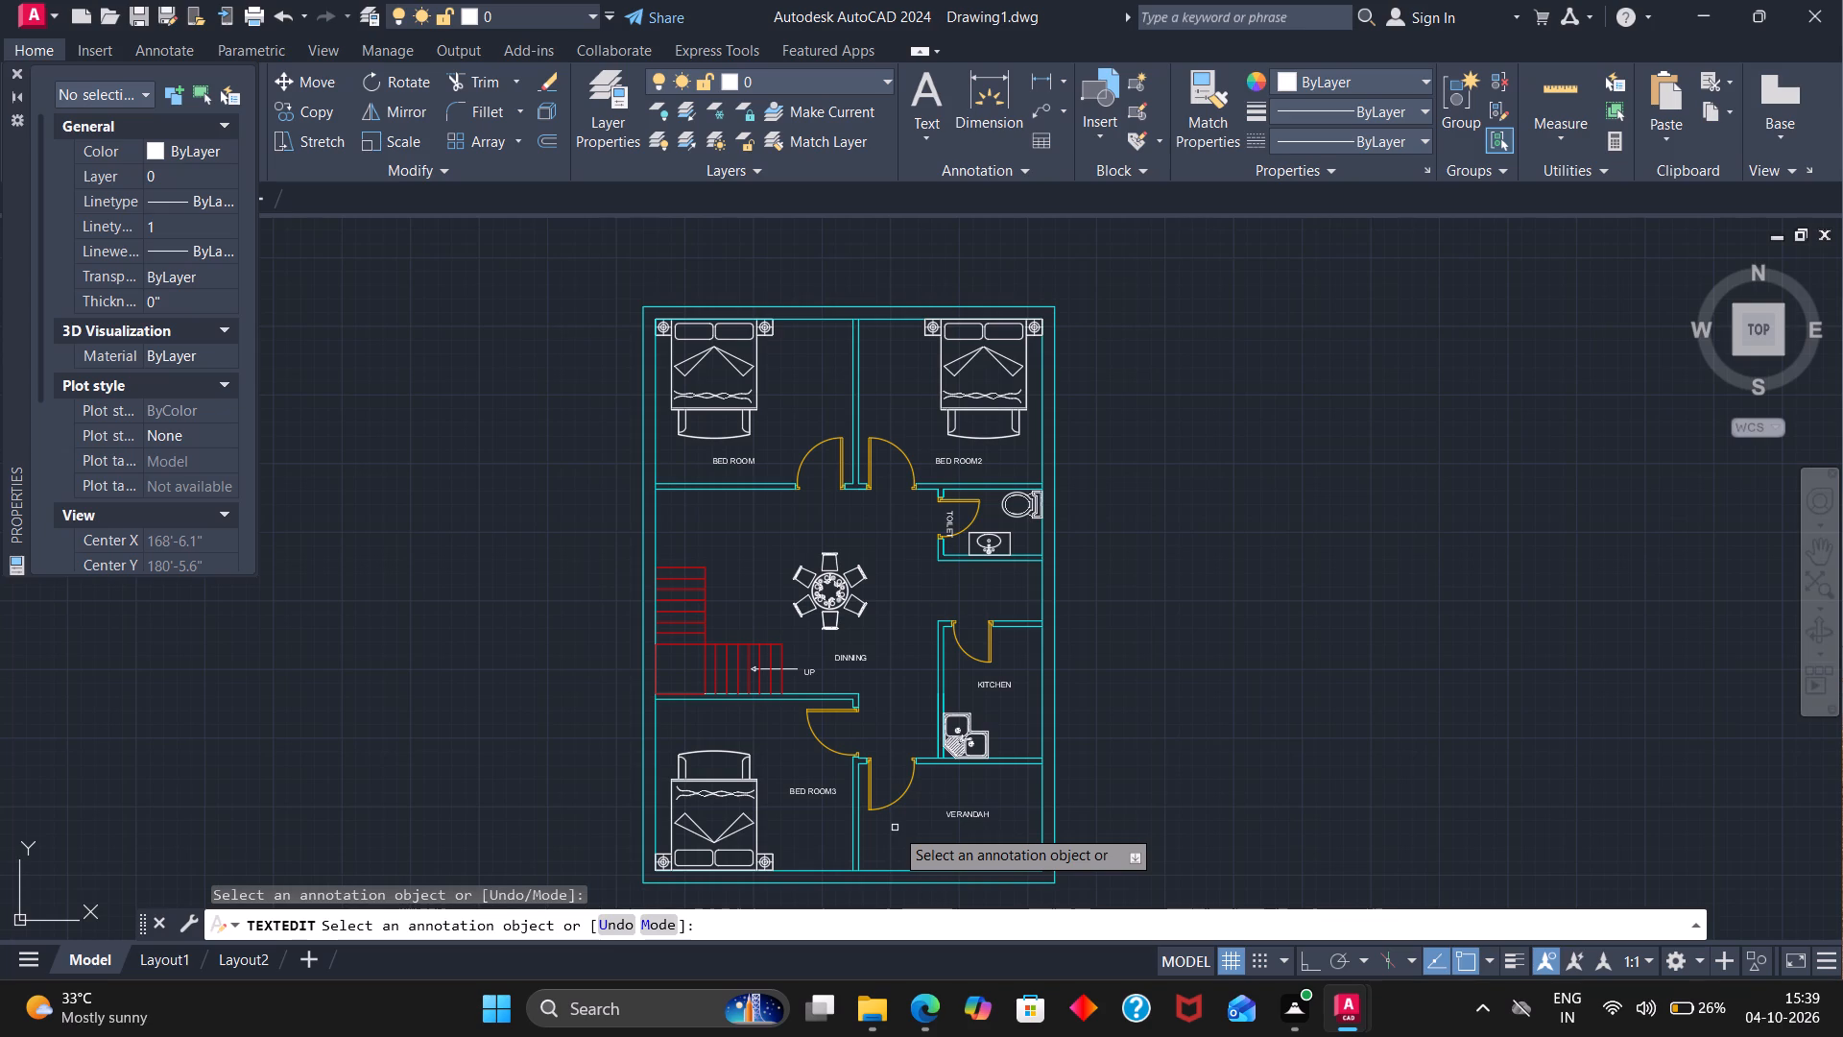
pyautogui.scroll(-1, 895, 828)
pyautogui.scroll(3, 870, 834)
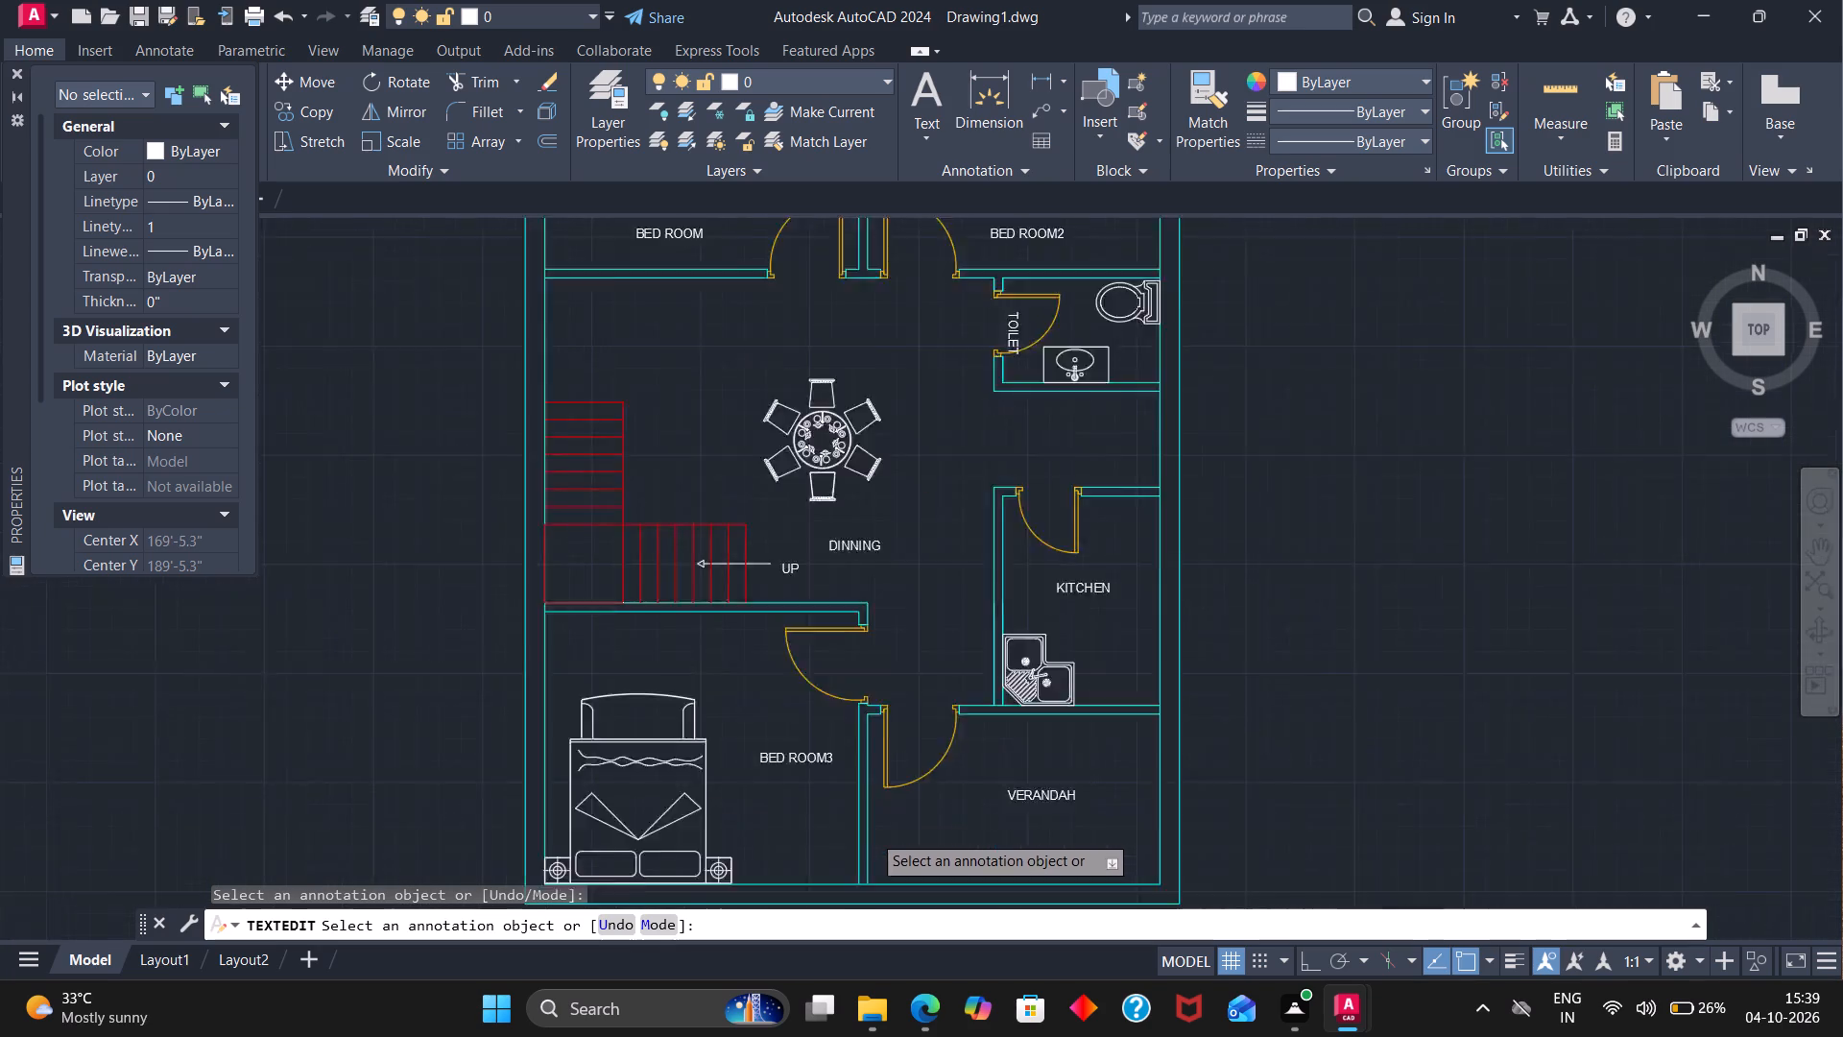
# Close the Properties palette so the whole floor plan is unobstructed.
pyautogui.scroll(-1, 886, 827)
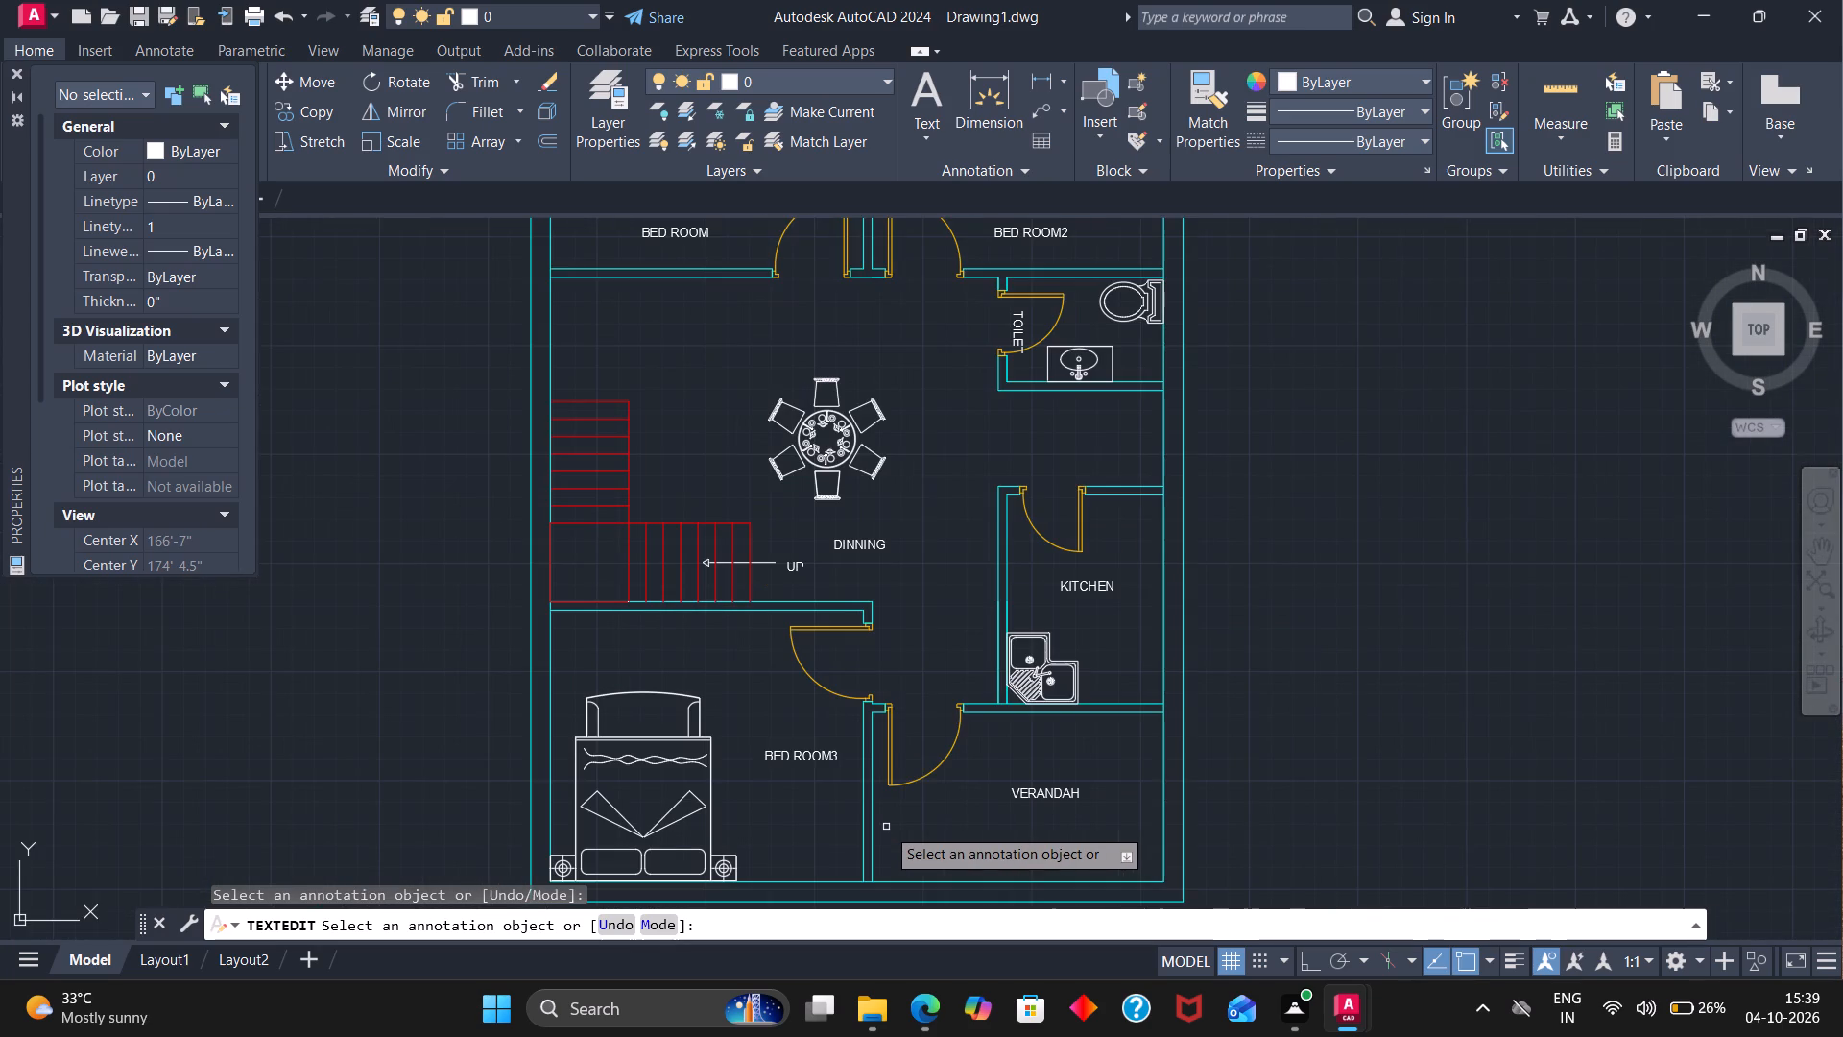
pyautogui.scroll(-1, 886, 827)
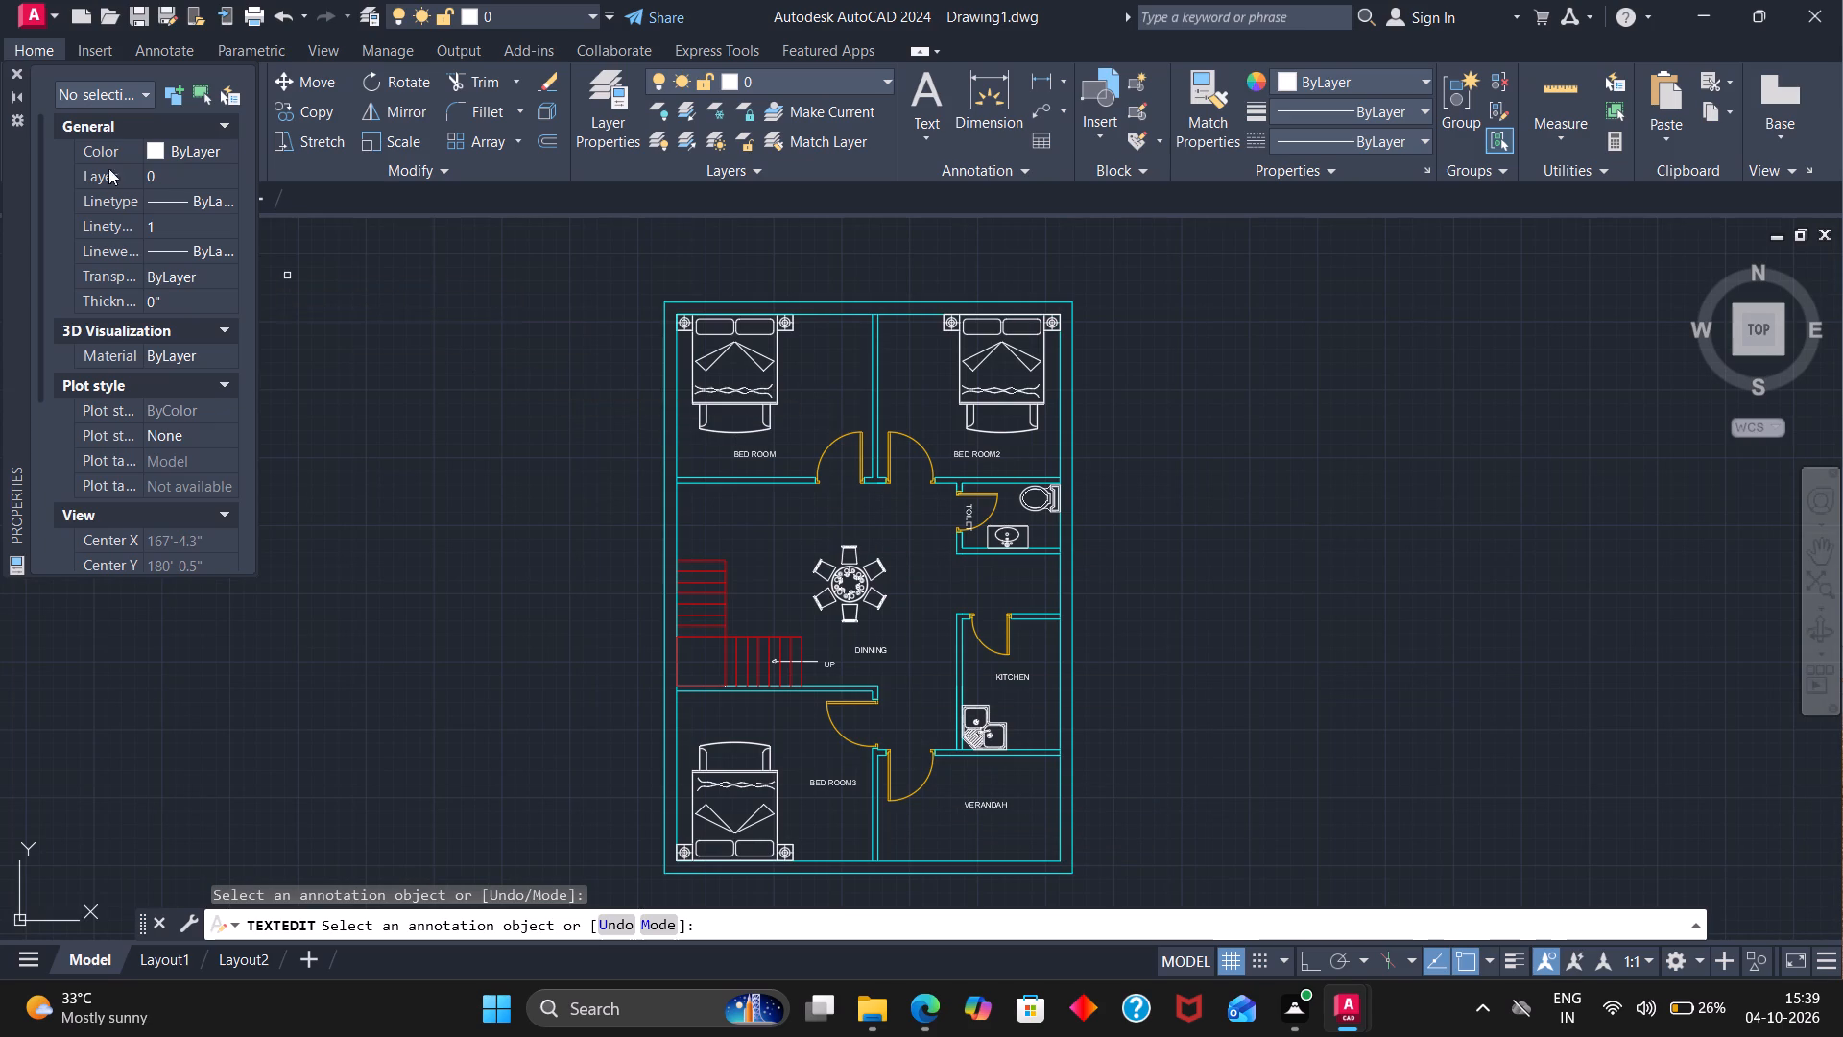
pyautogui.click(12, 66)
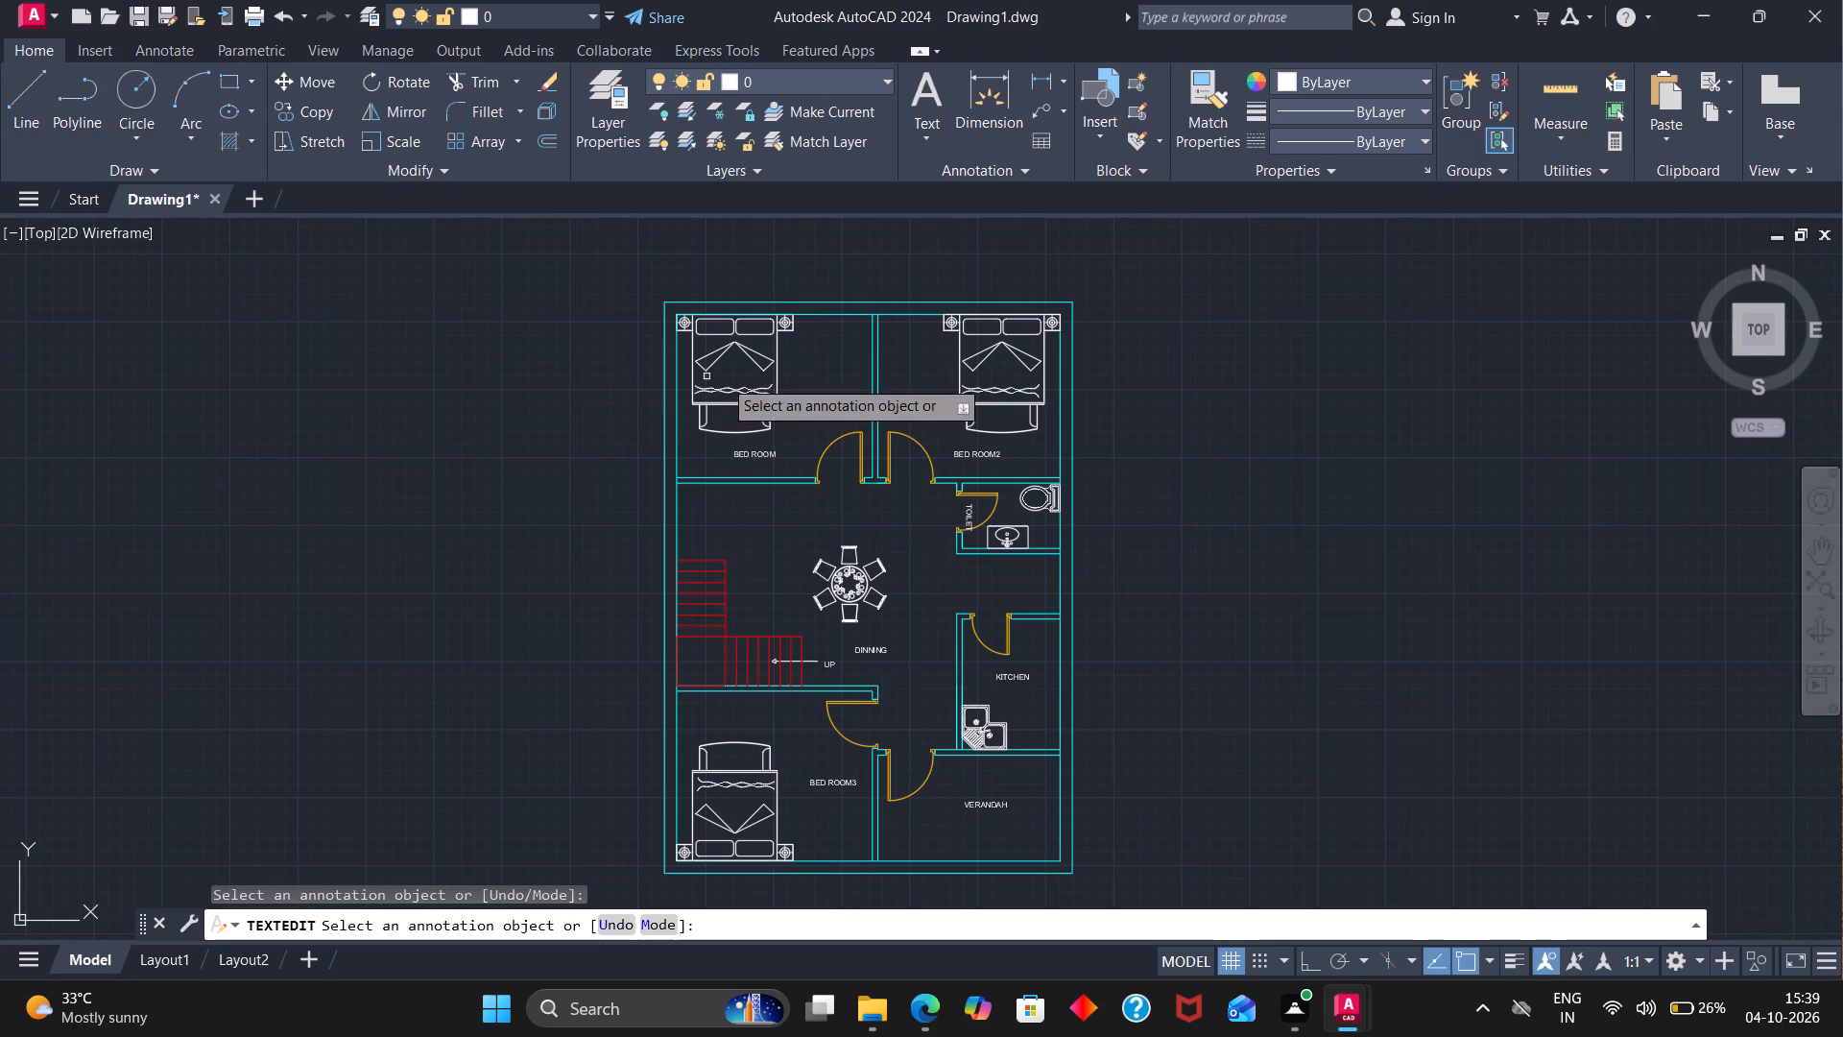
# Dimension the BED ROOM's depth along the inner face of its outer side wall, placing the dimension line just inside the room.
pyautogui.click(979, 101)
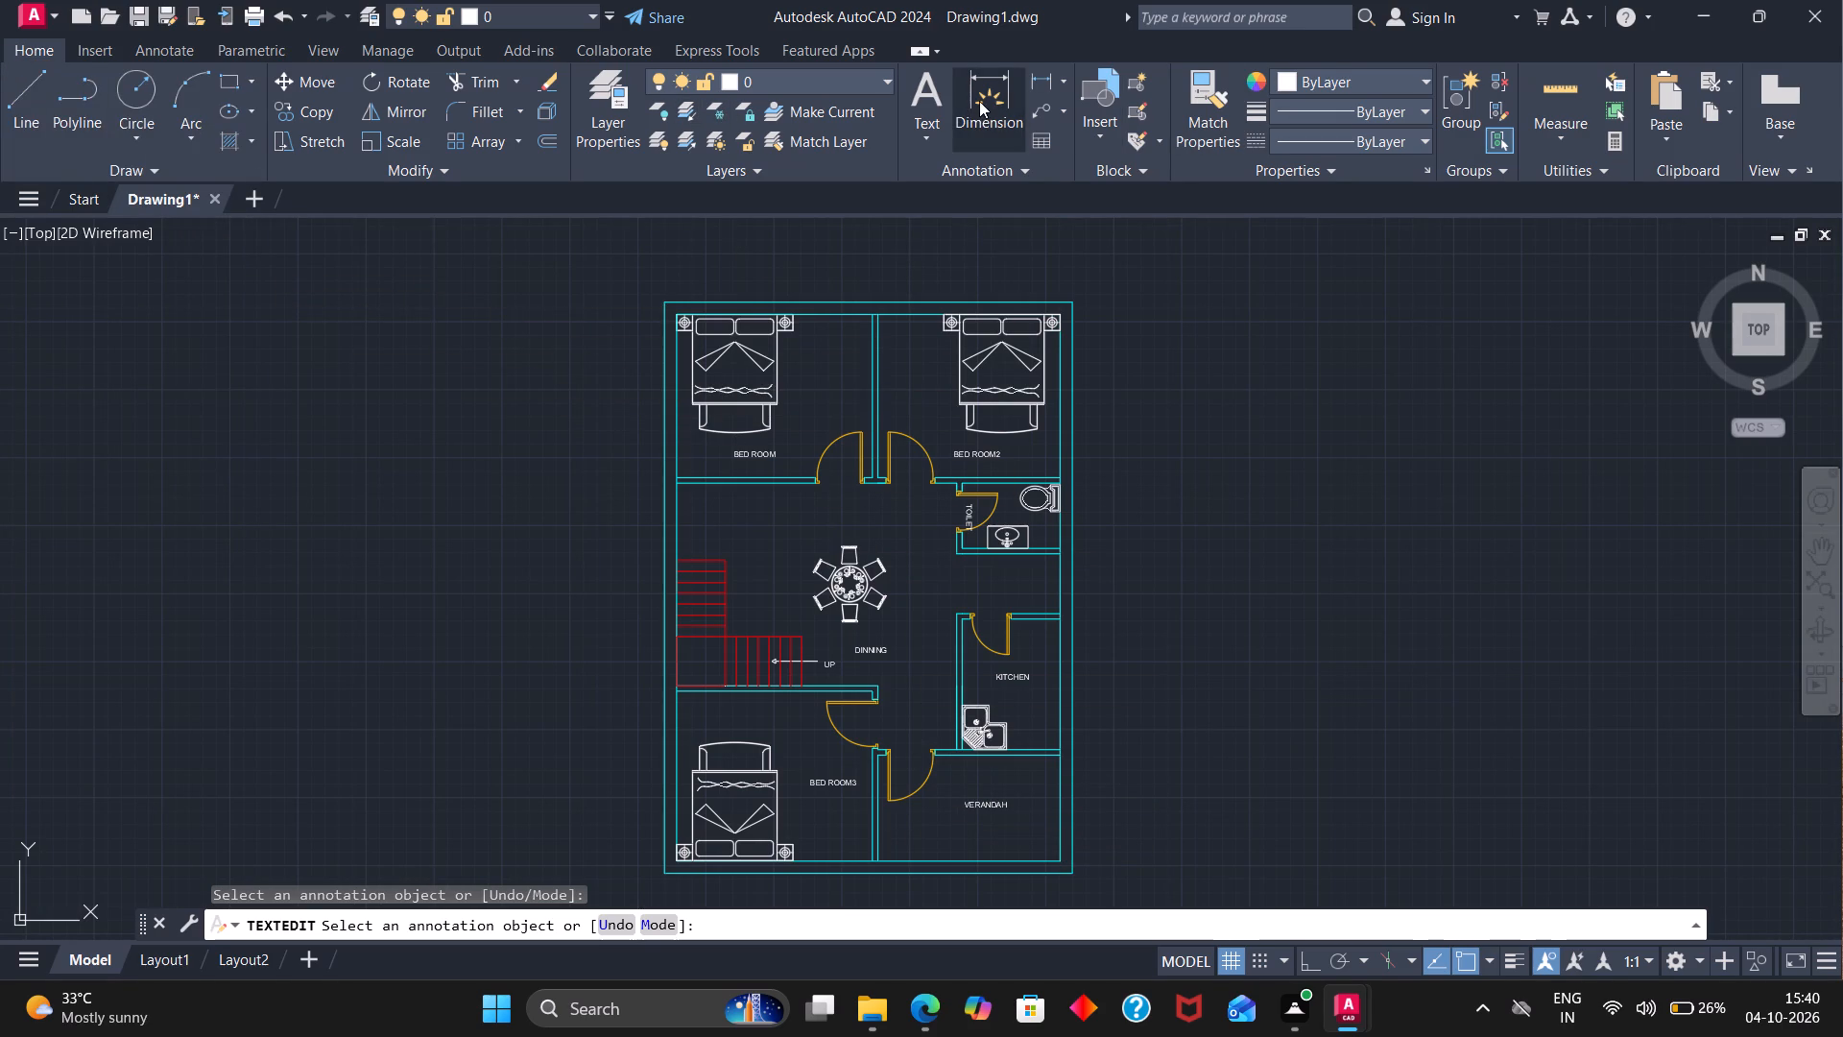
pyautogui.scroll(2, 754, 390)
pyautogui.scroll(-1, 857, 361)
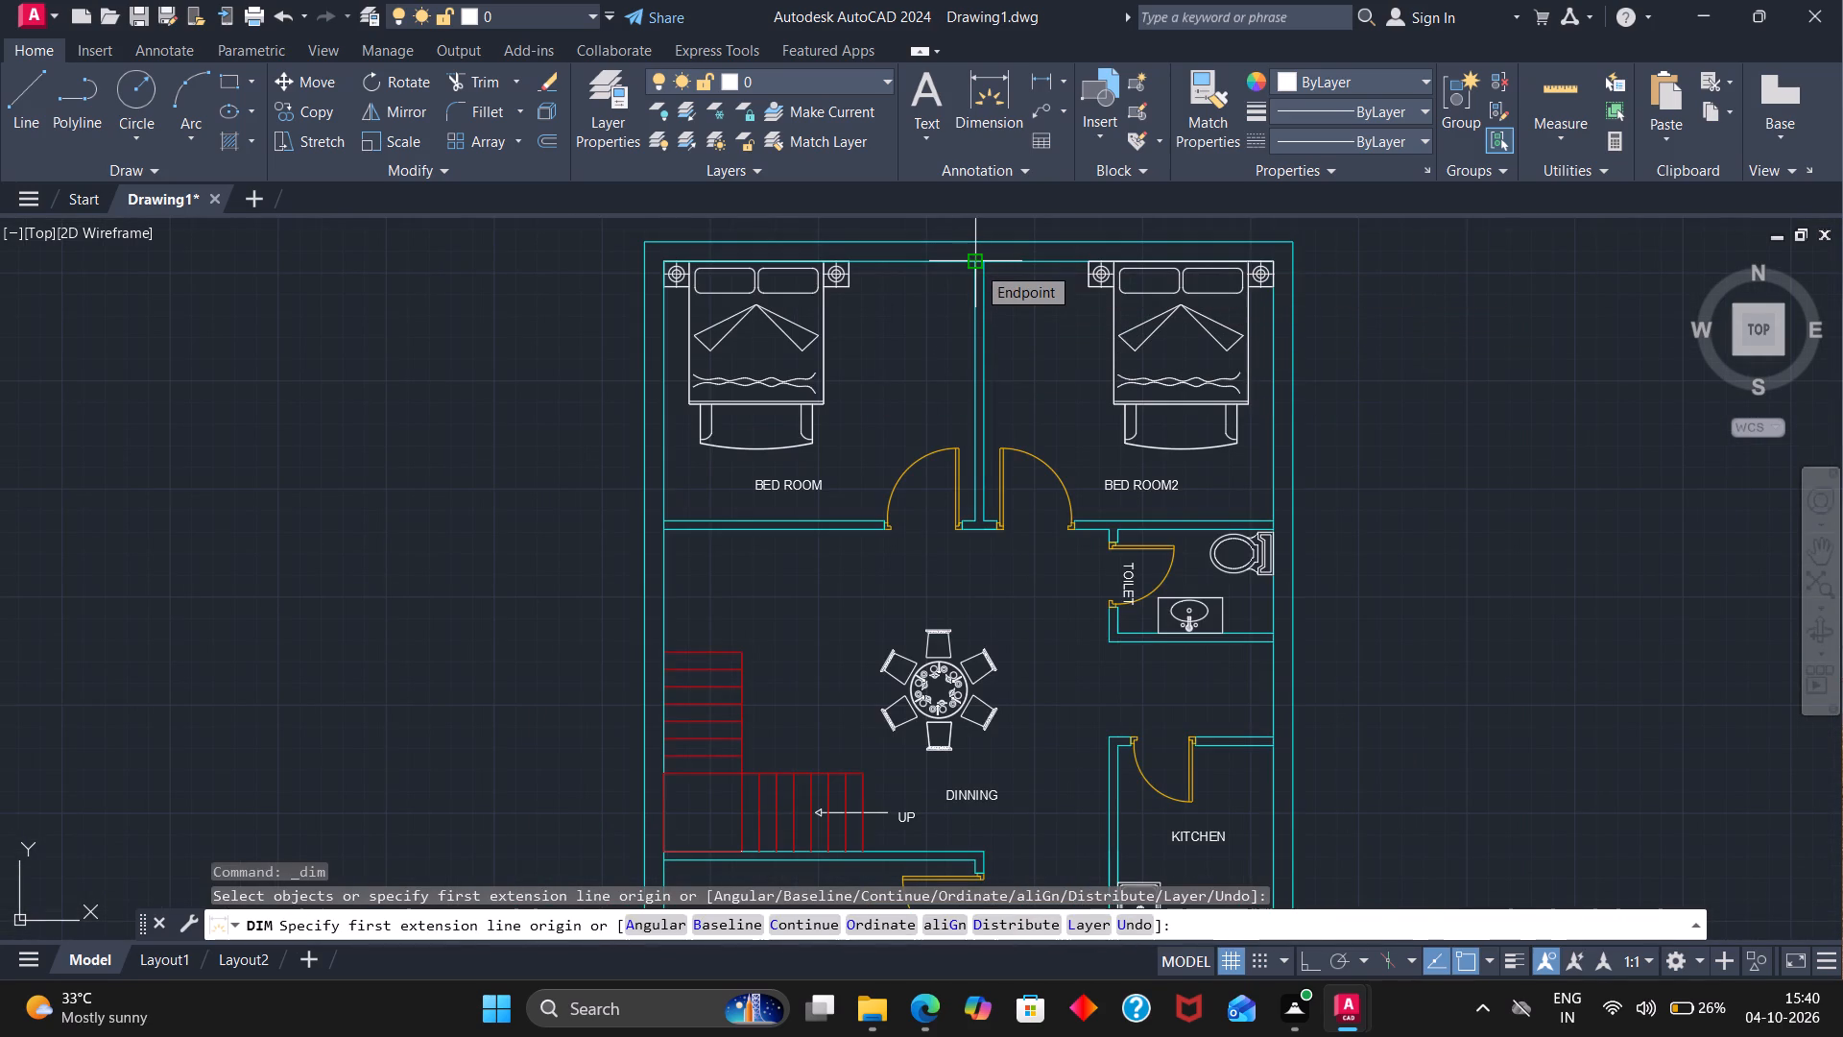
pyautogui.scroll(-1, 910, 375)
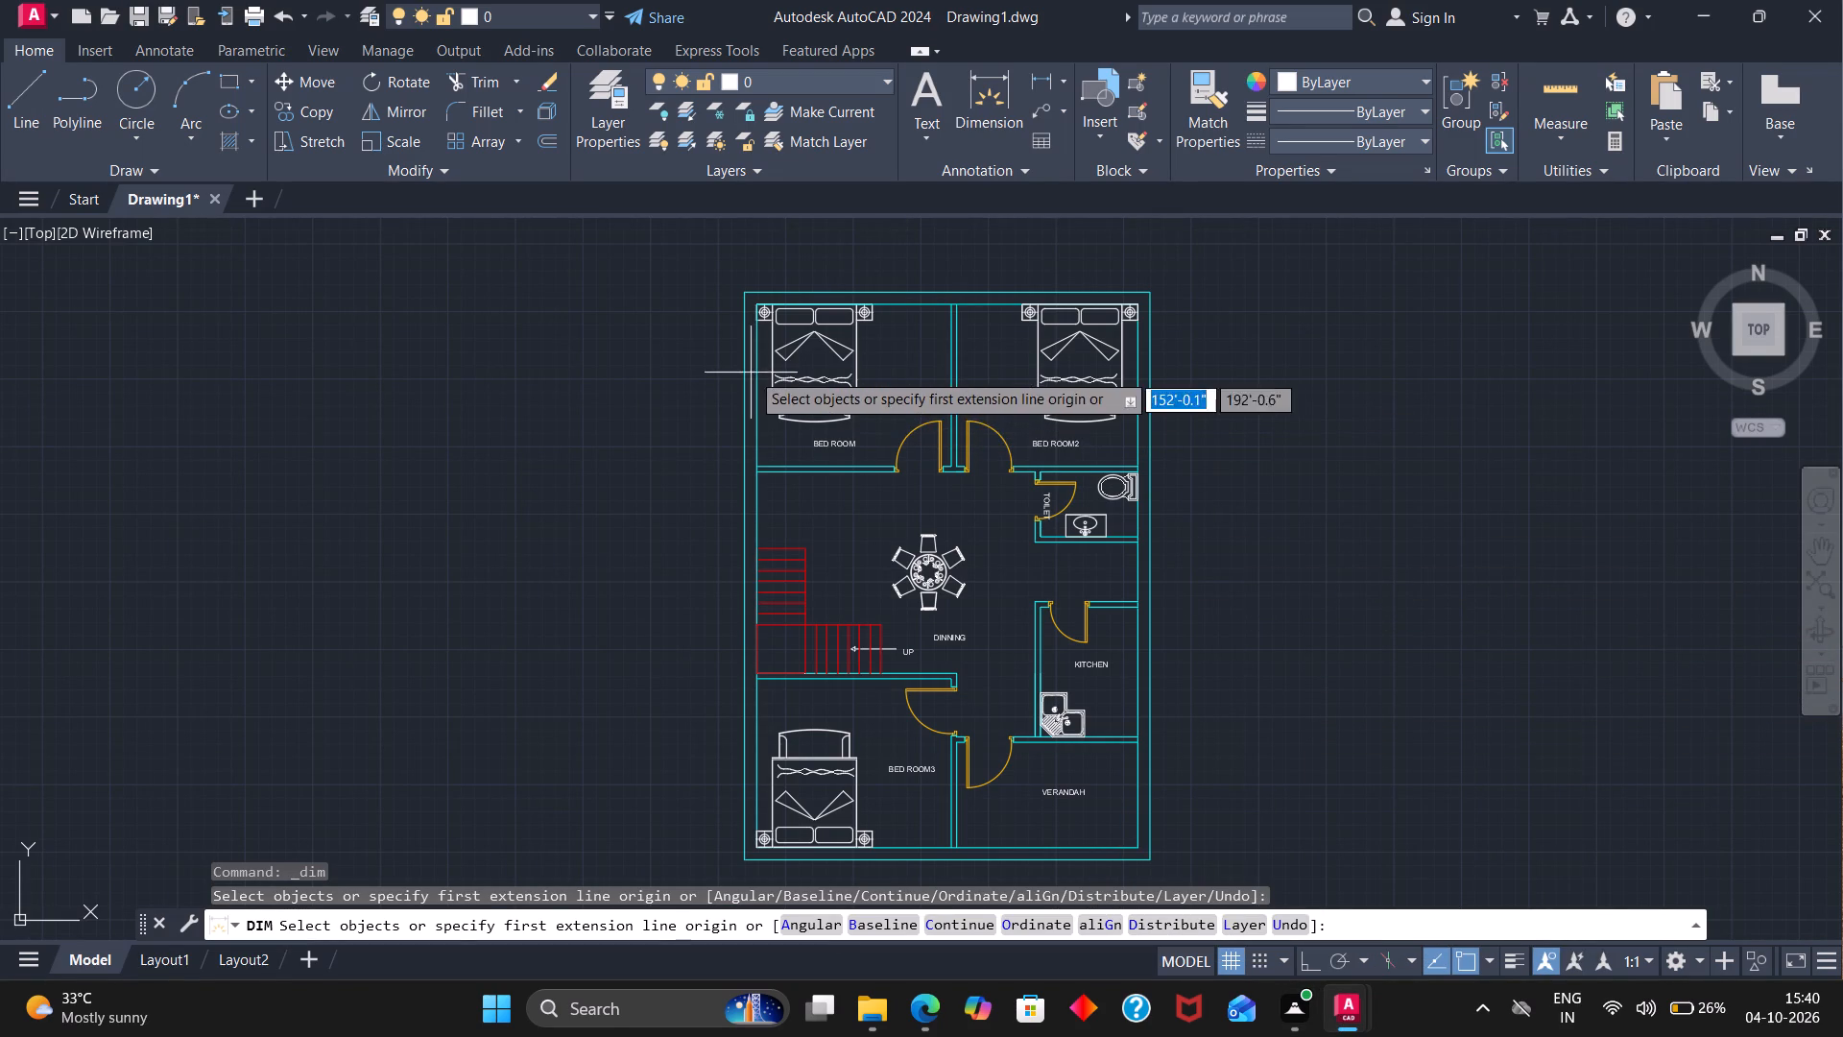
pyautogui.scroll(3, 769, 350)
pyautogui.scroll(-2, 768, 350)
pyautogui.scroll(2, 737, 282)
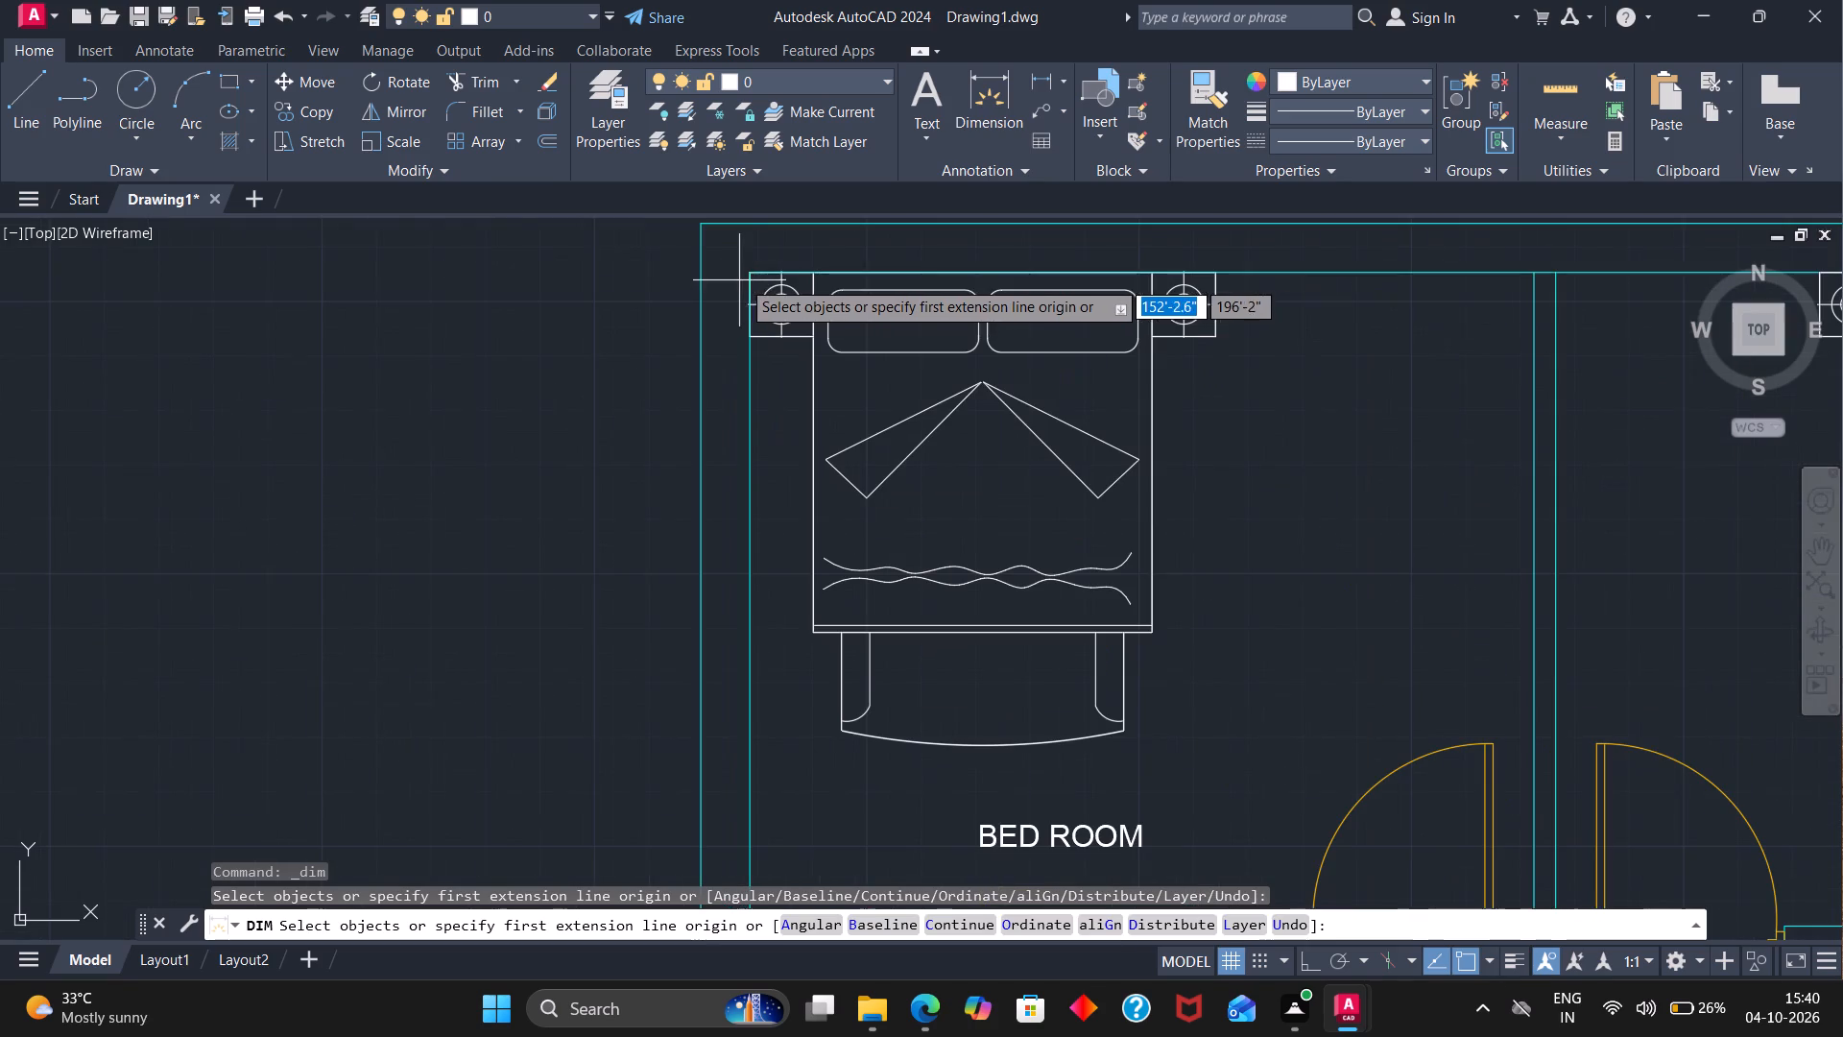
pyautogui.click(749, 273)
pyautogui.scroll(-3, 764, 710)
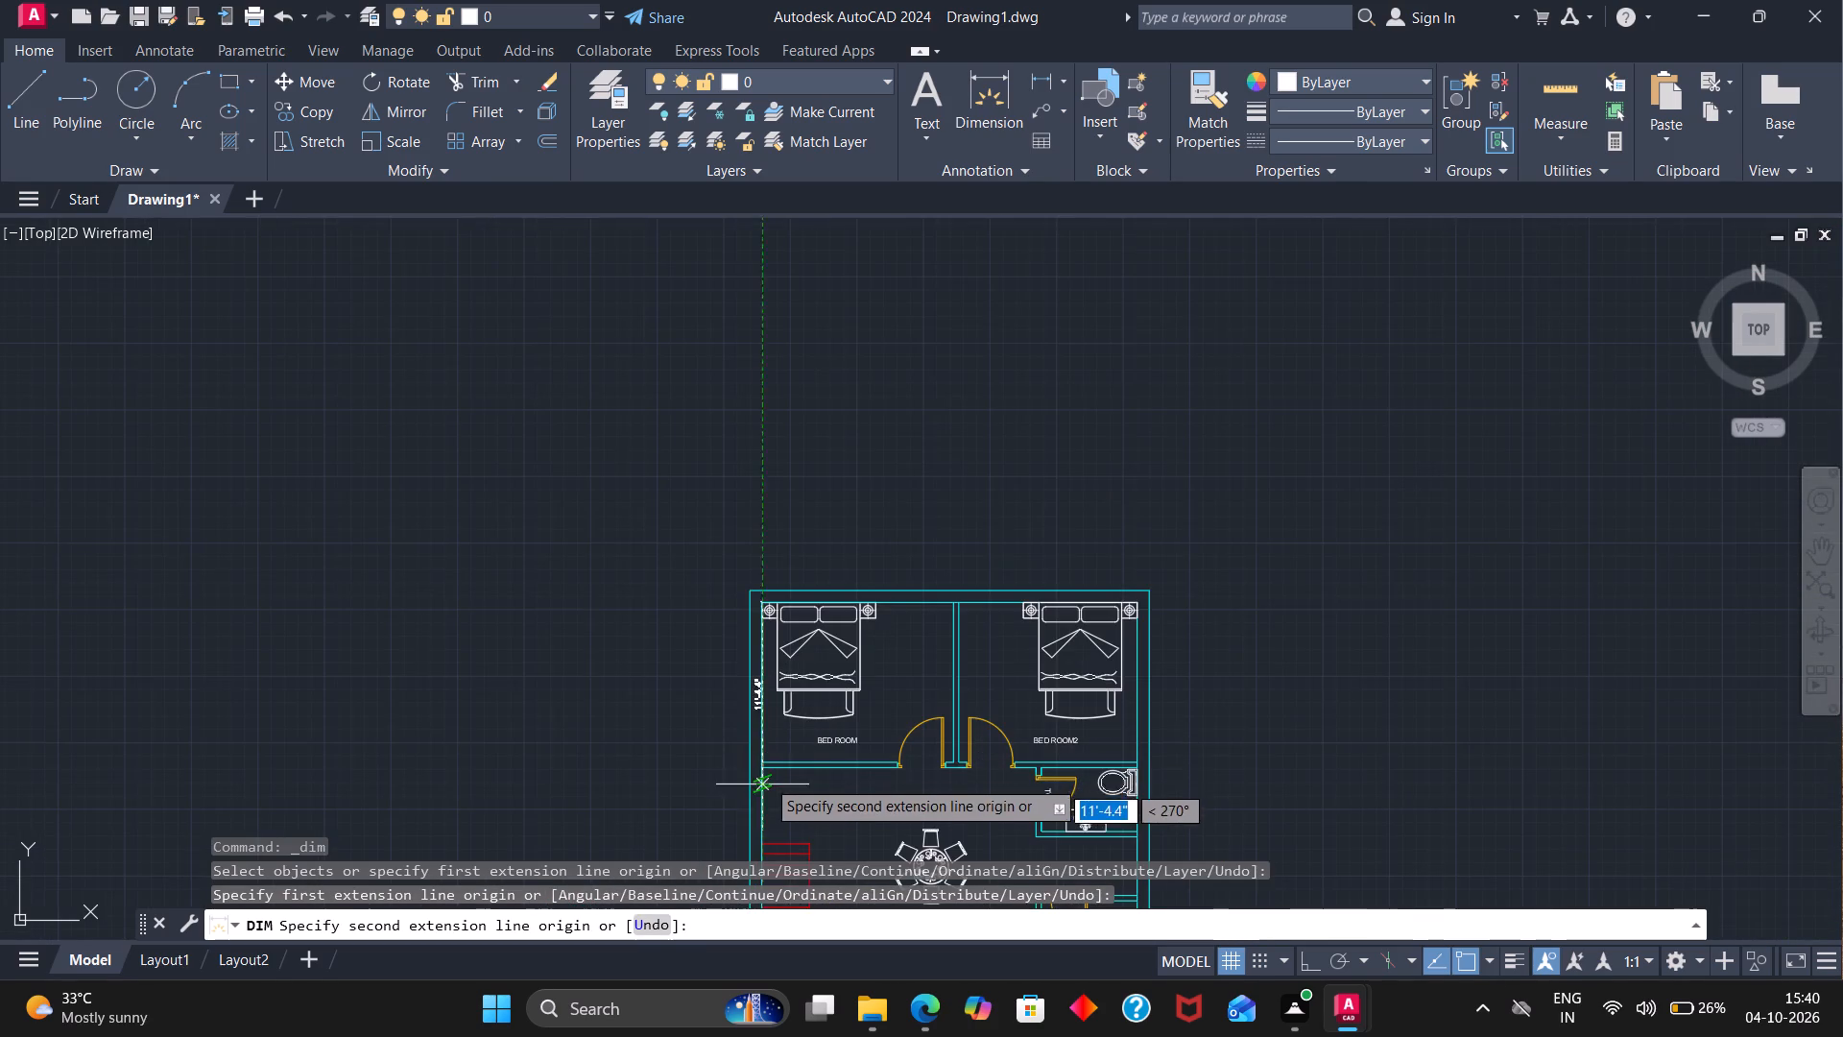
pyautogui.scroll(3, 766, 762)
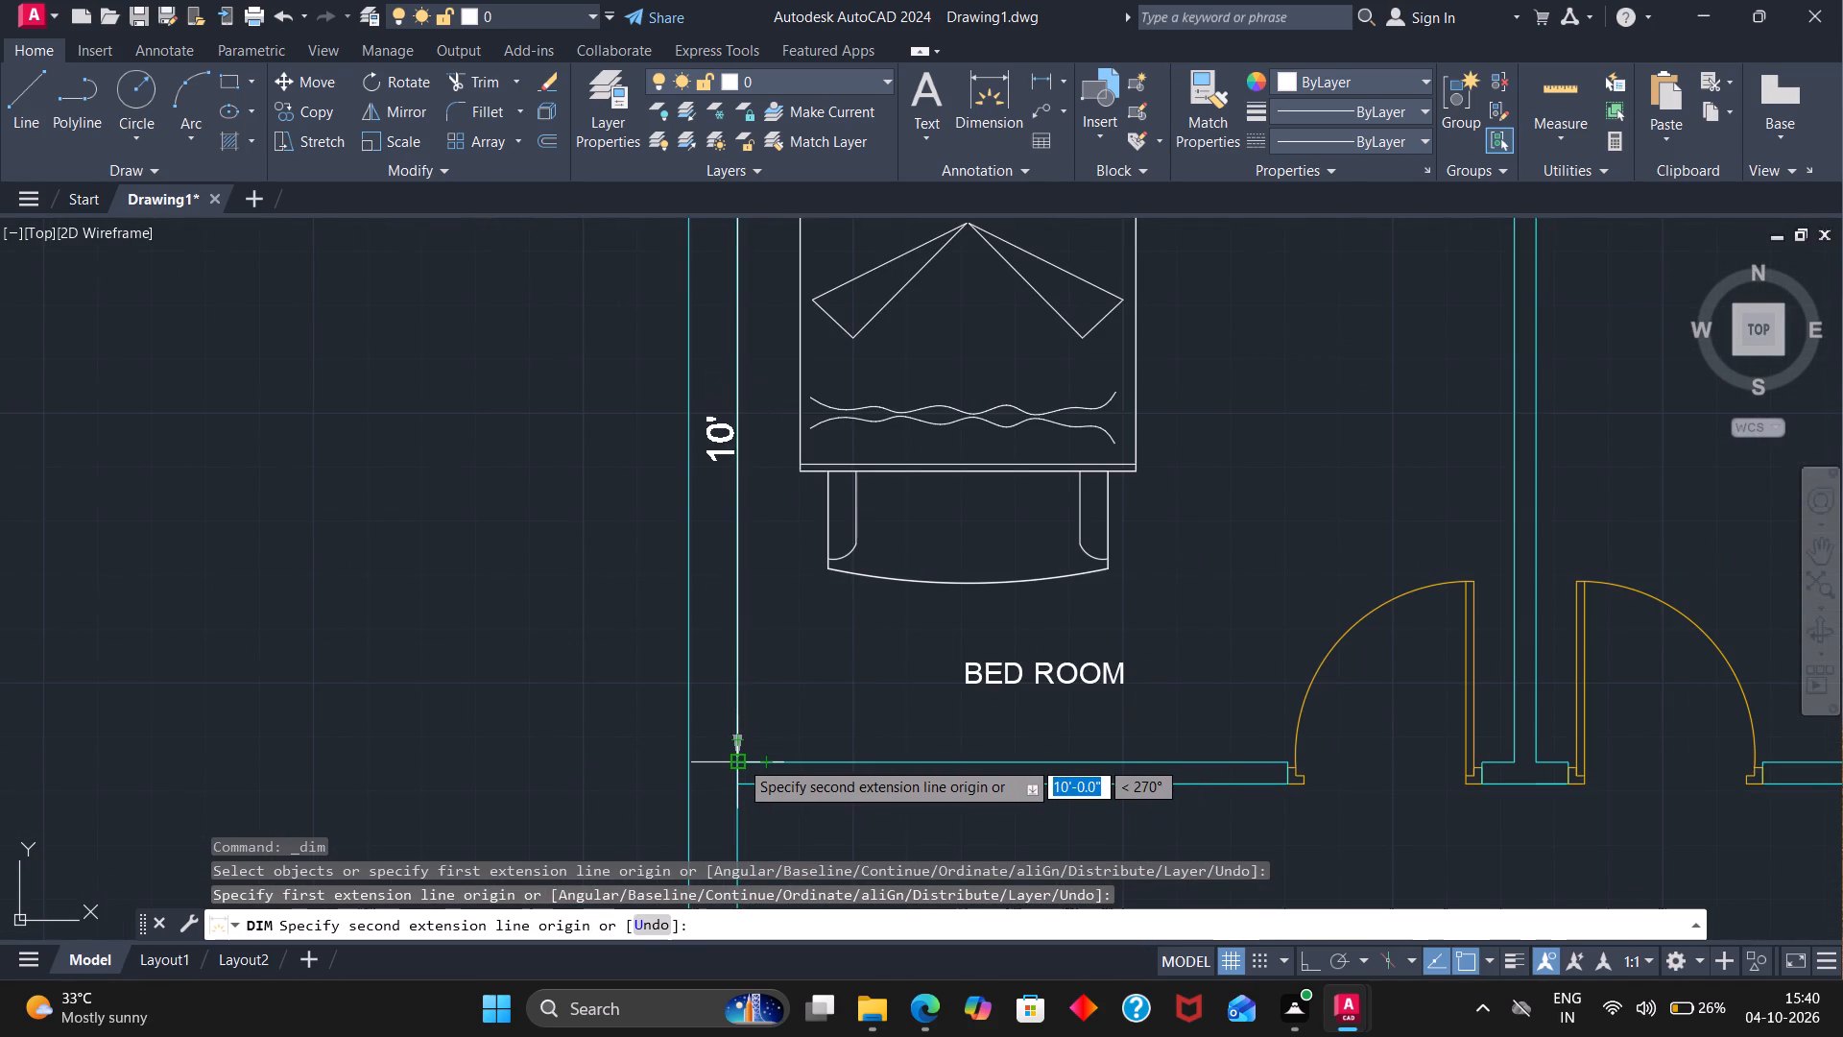
pyautogui.click(739, 760)
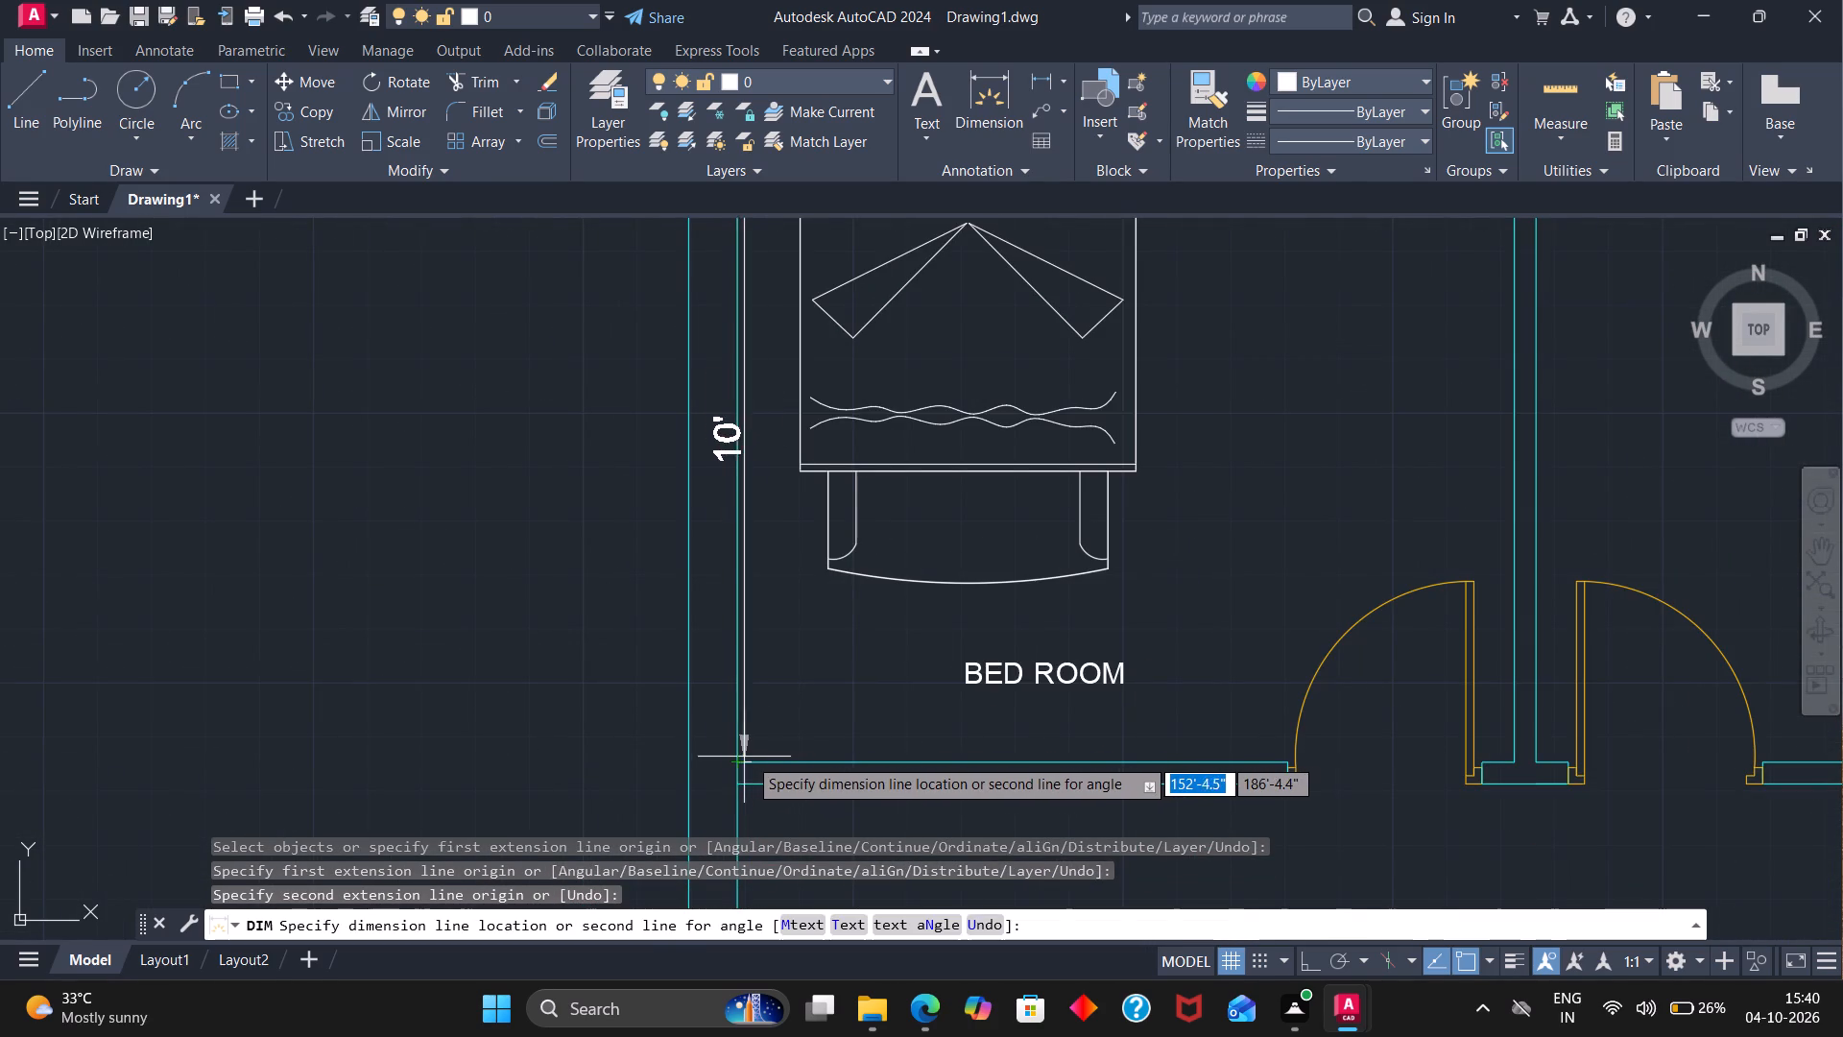
pyautogui.click(759, 753)
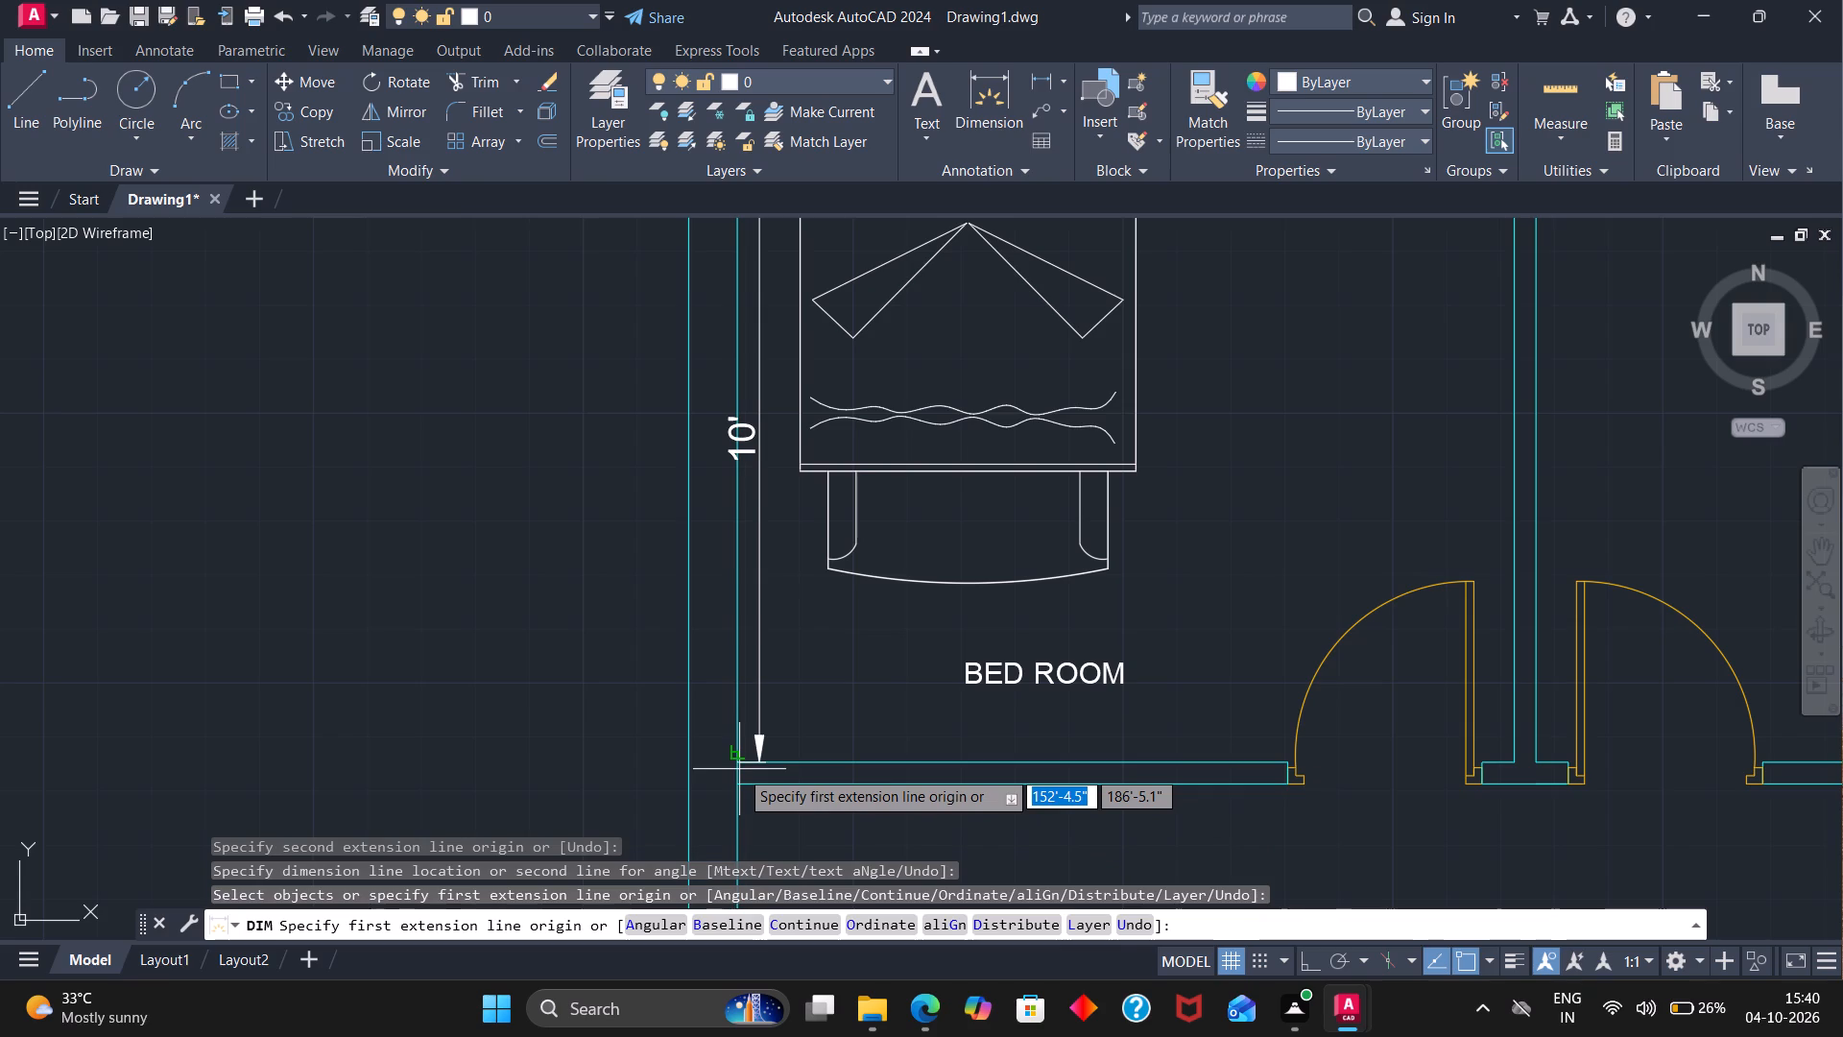
# Dimension the BED ROOM's width between its inner wall faces, placing the dimension line just above the door-side wall, and end dimensioning.
pyautogui.click(741, 762)
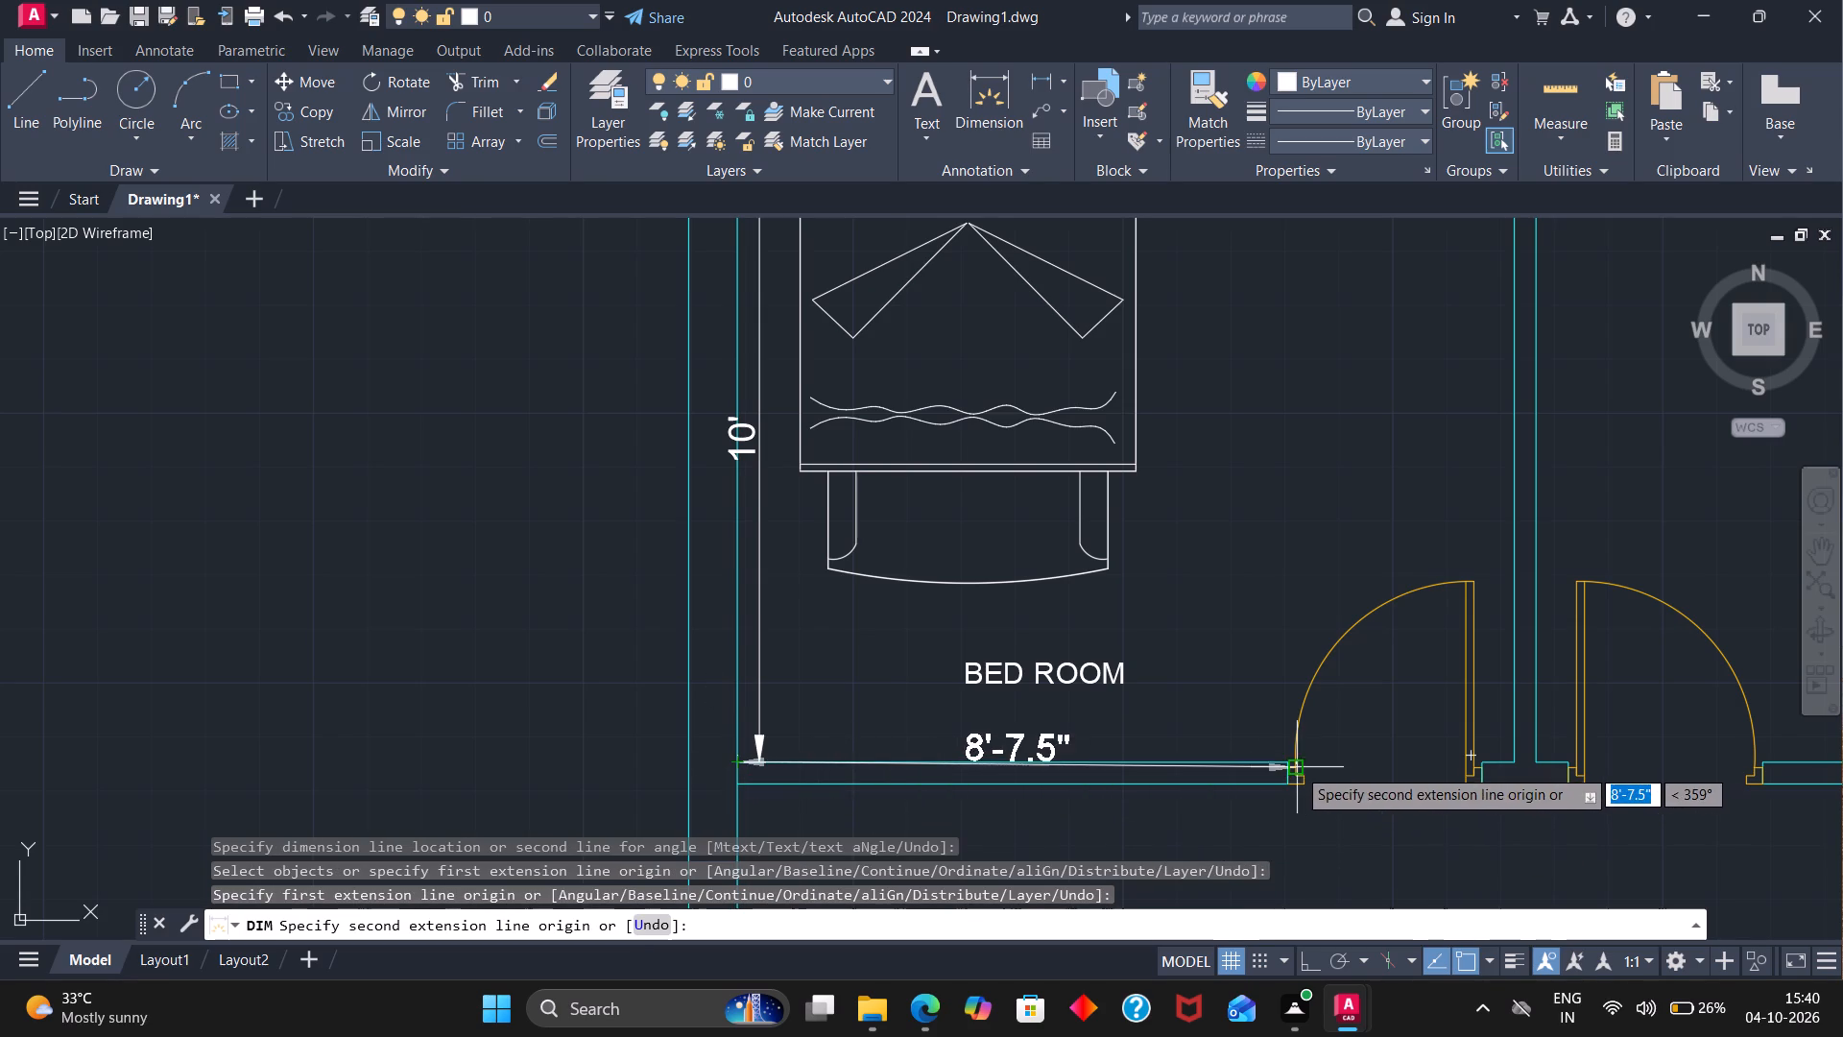
pyautogui.click(1518, 764)
pyautogui.click(1514, 735)
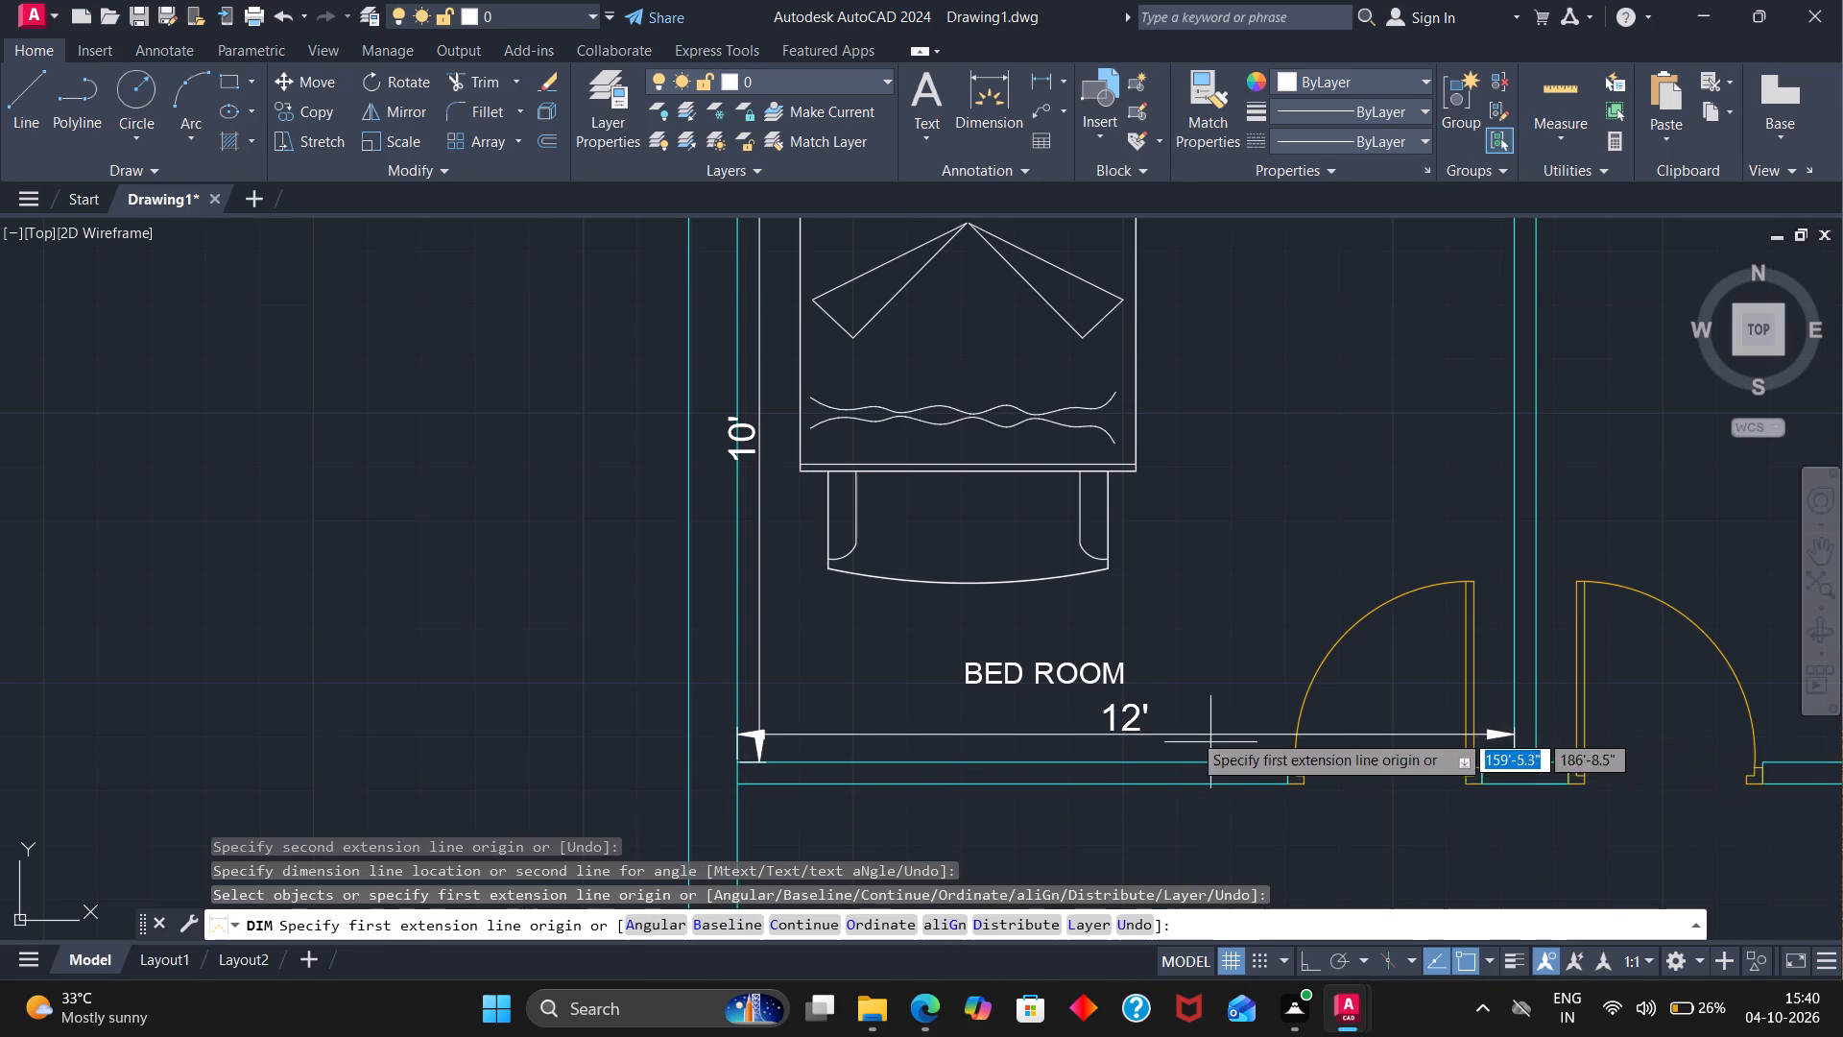
pyautogui.click(1147, 672)
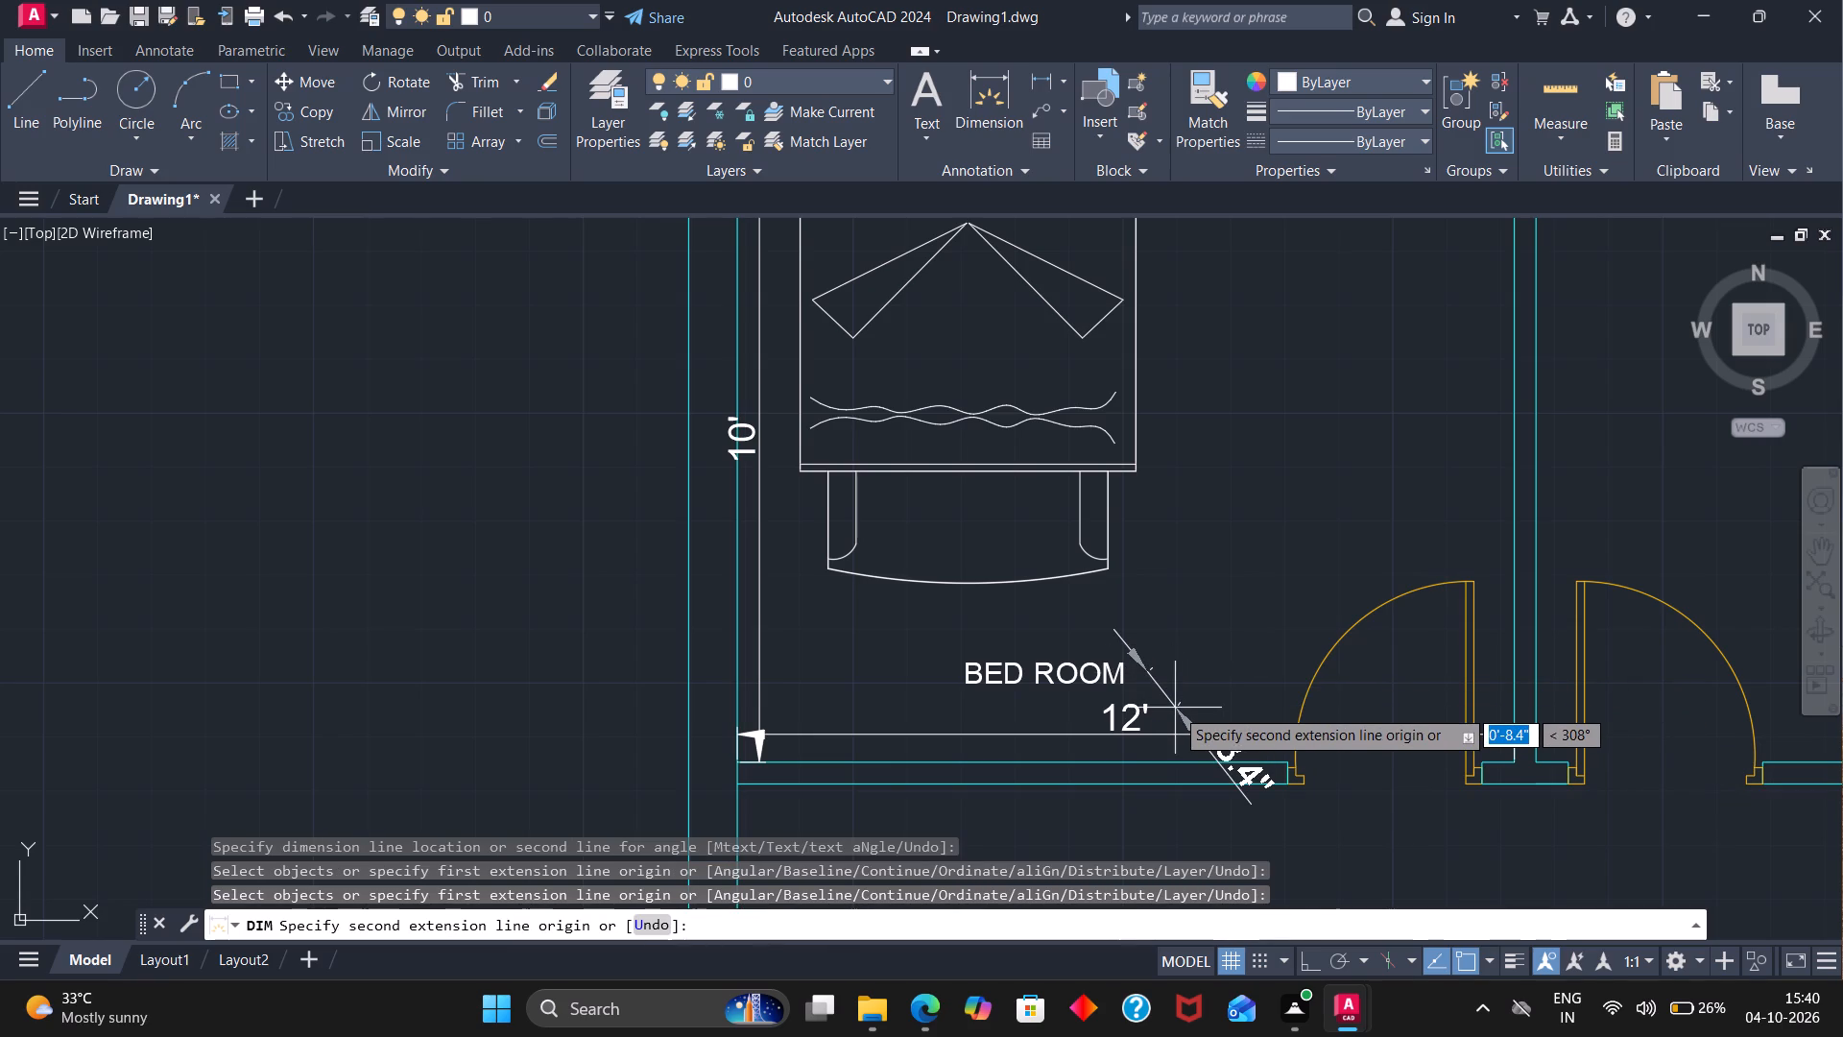
pyautogui.press('Escape')
# Dimension the depth of BED ROOM2 along the inner face of its outer side wall, with the dimension line just inside the room.
pyautogui.scroll(-1, 1185, 705)
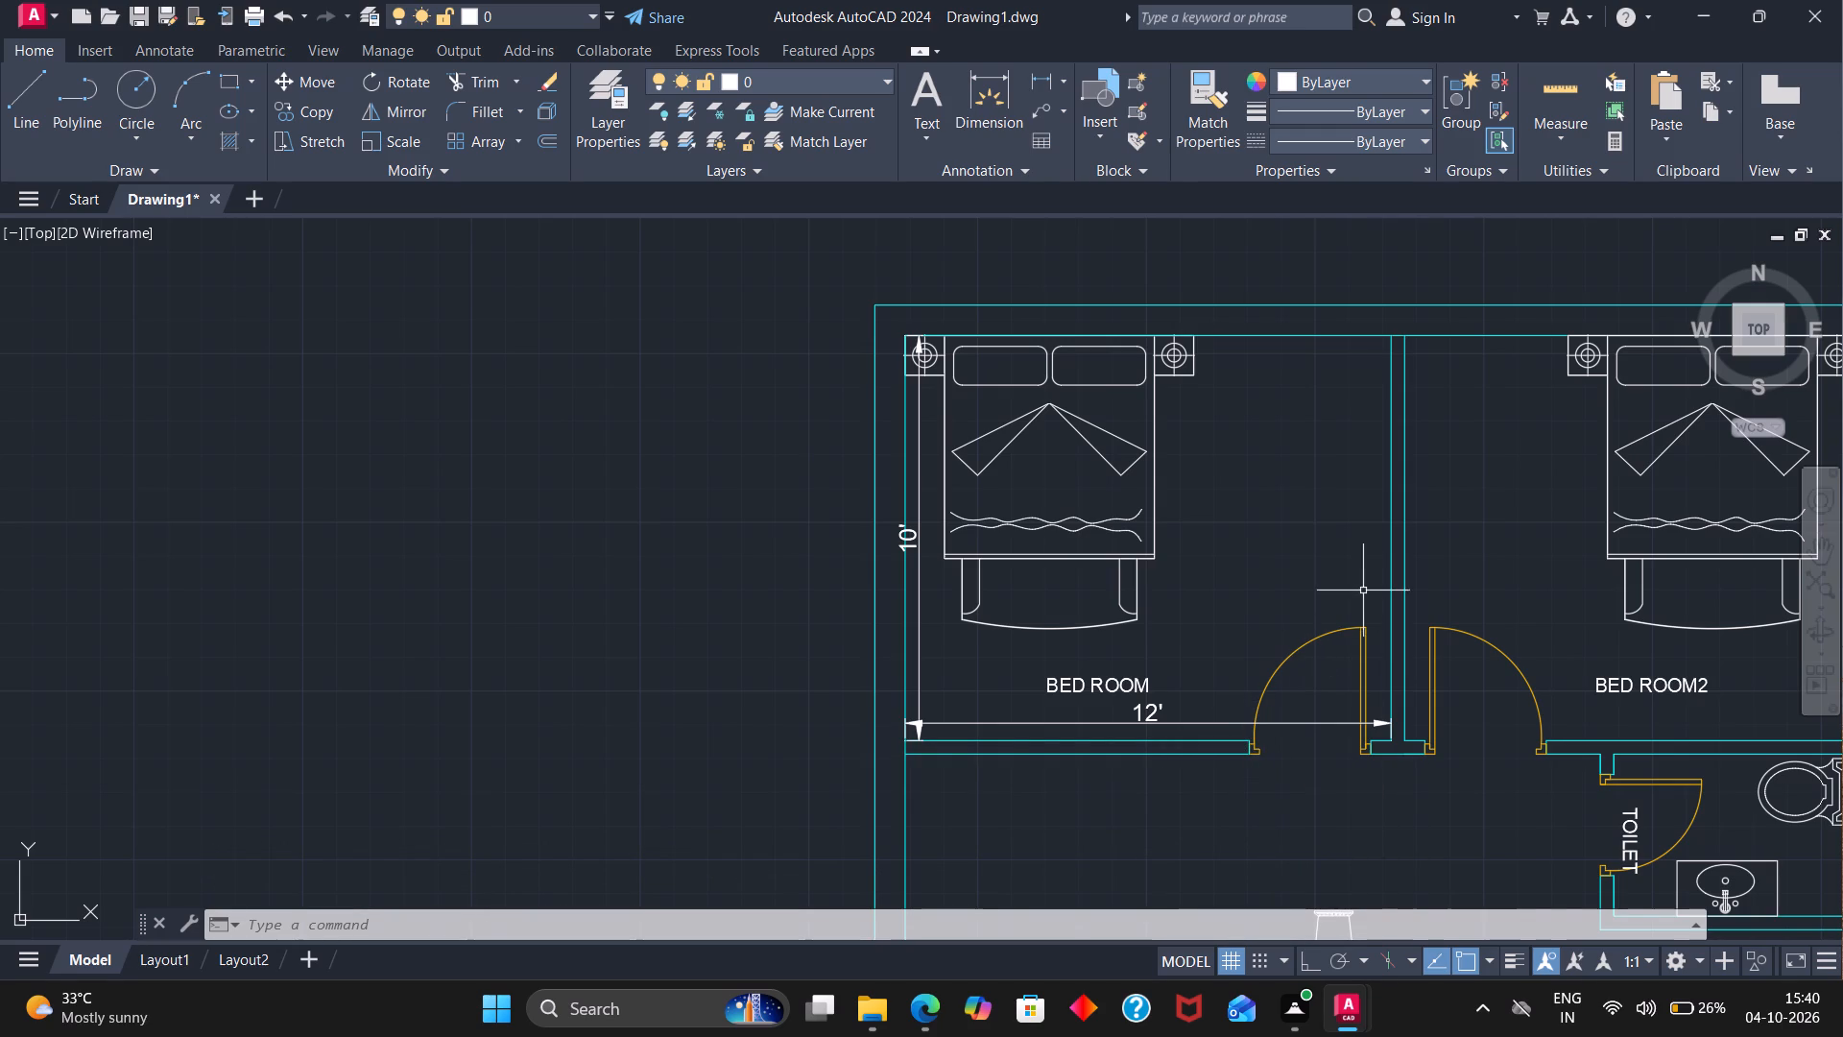
pyautogui.scroll(-2, 1355, 606)
pyautogui.scroll(4, 1610, 557)
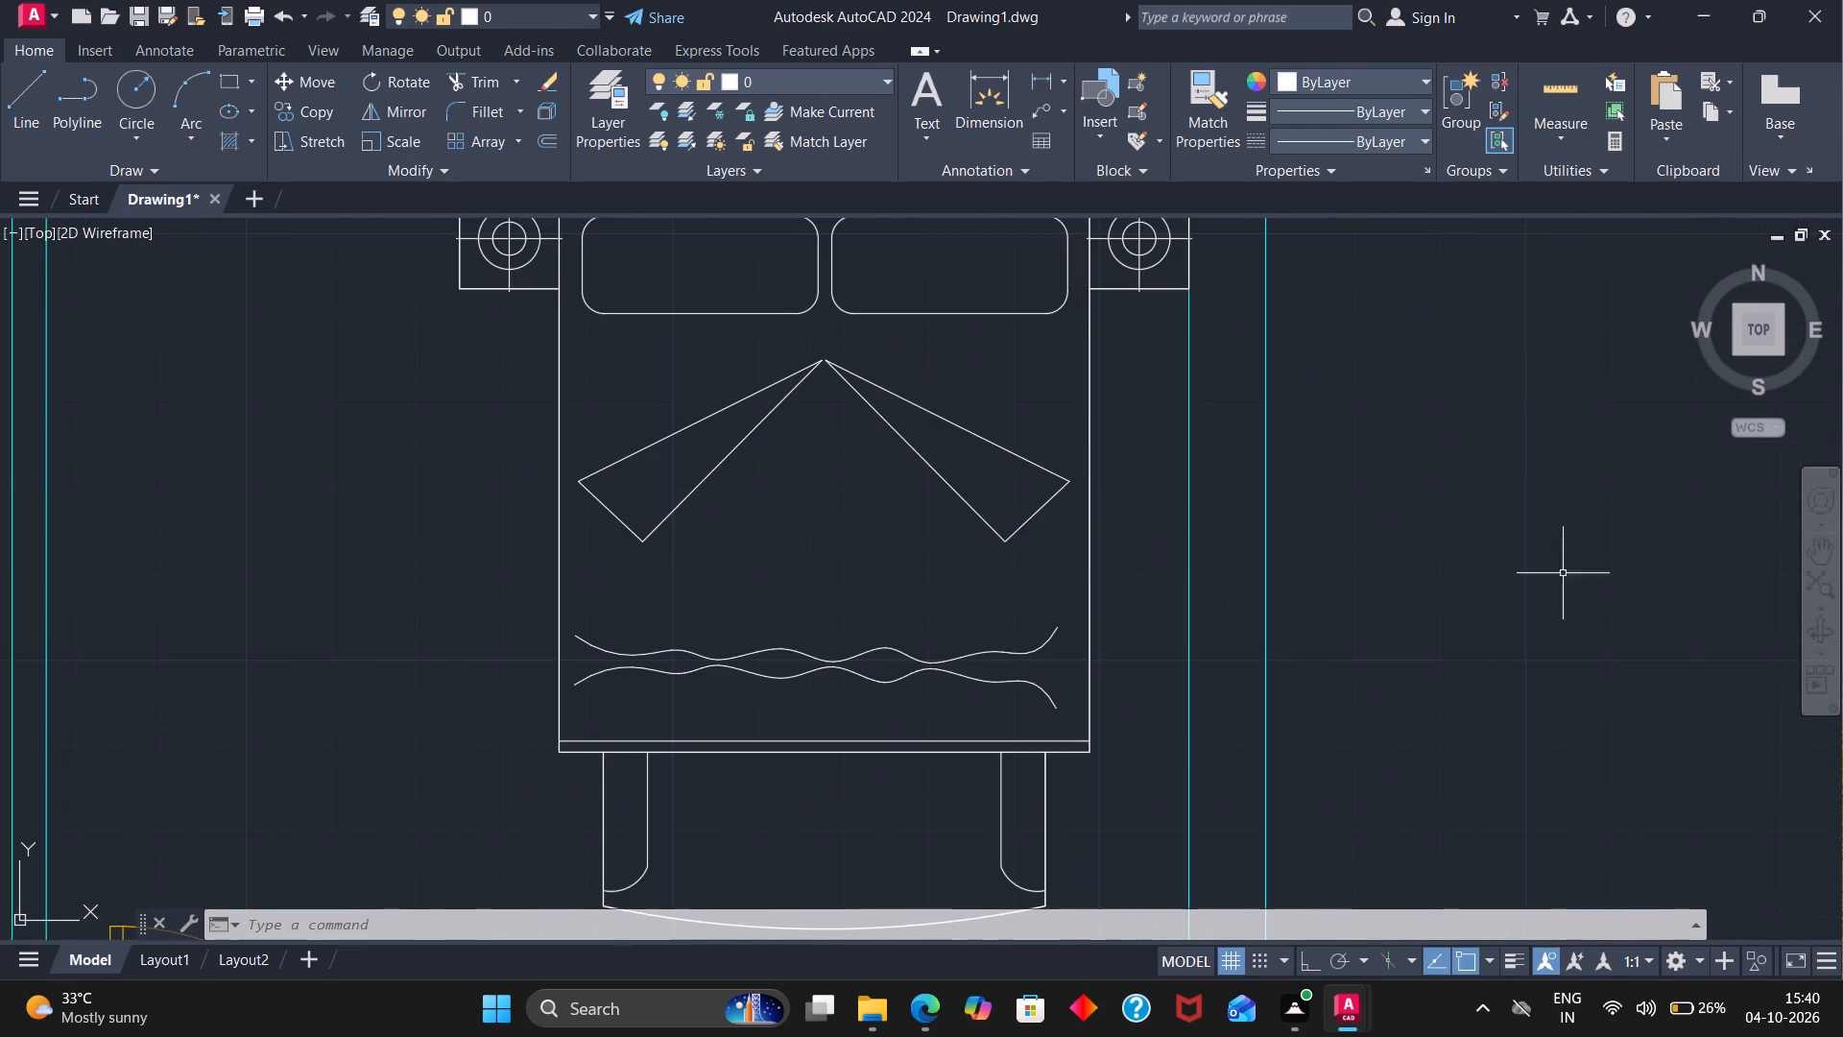
pyautogui.scroll(-2, 1501, 580)
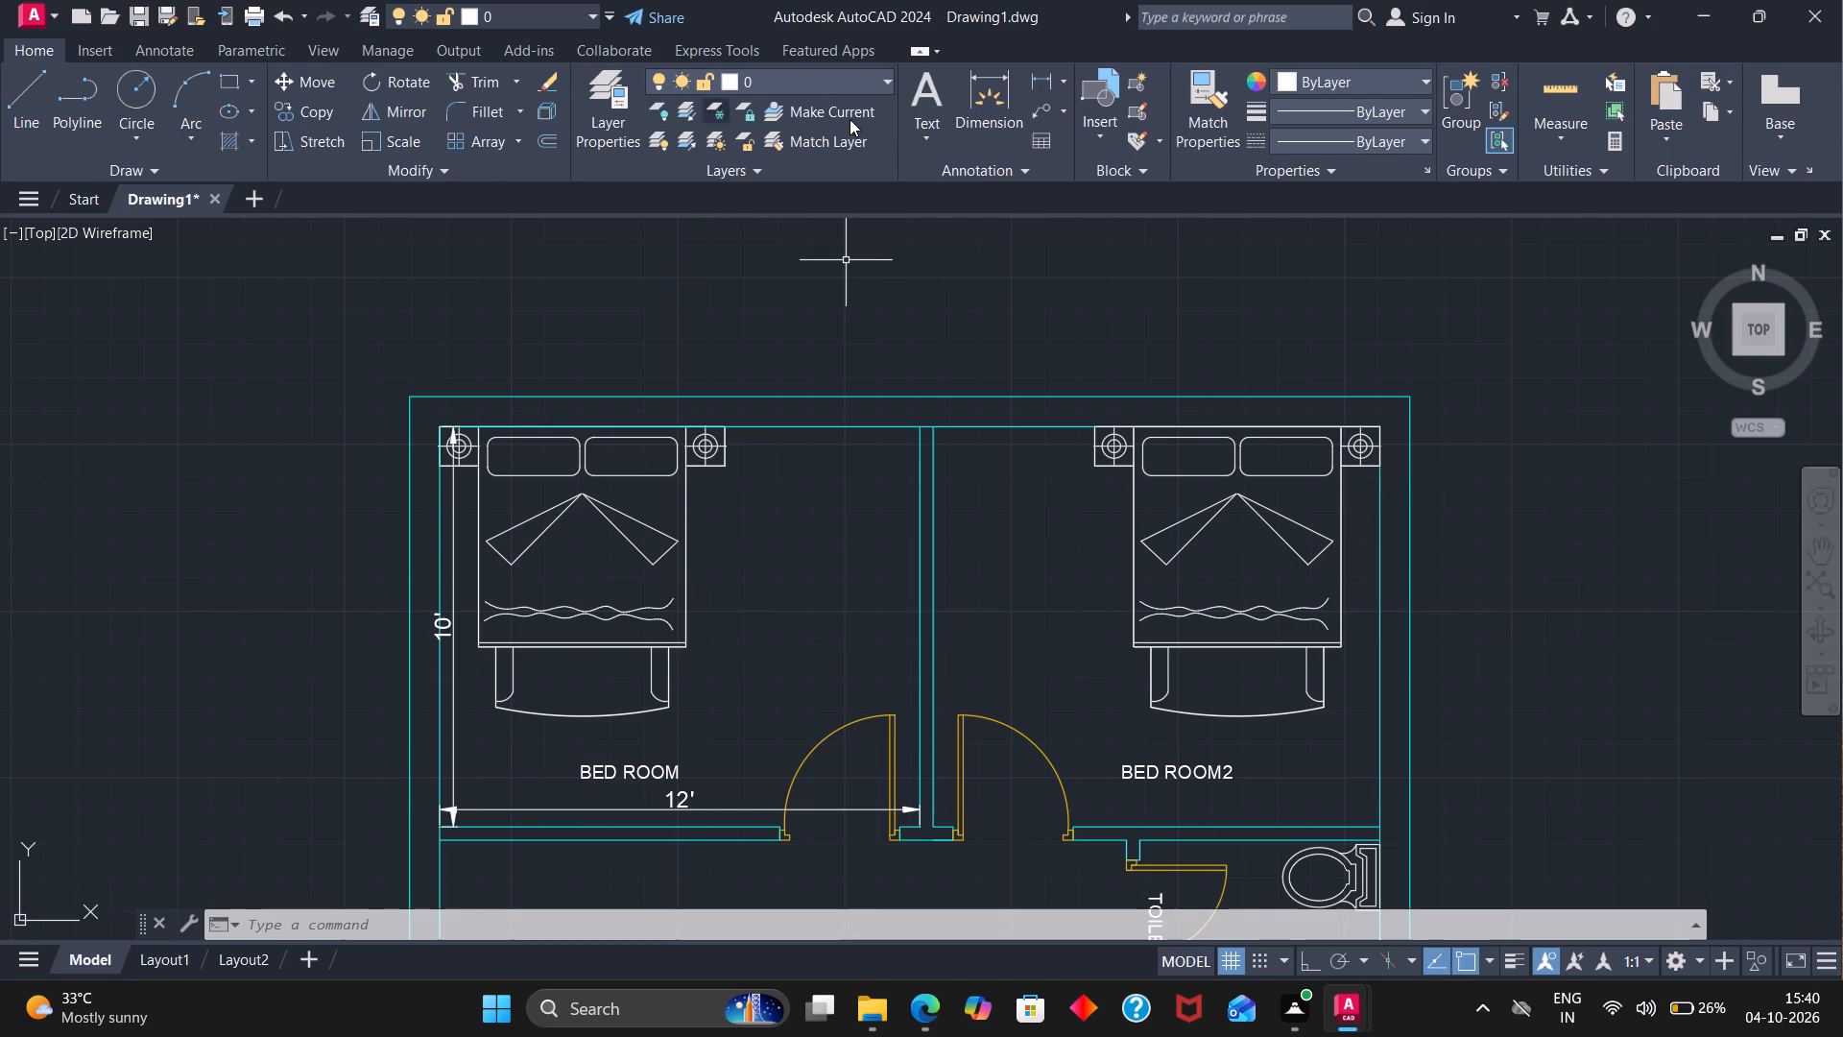
pyautogui.click(990, 100)
pyautogui.scroll(2, 1405, 474)
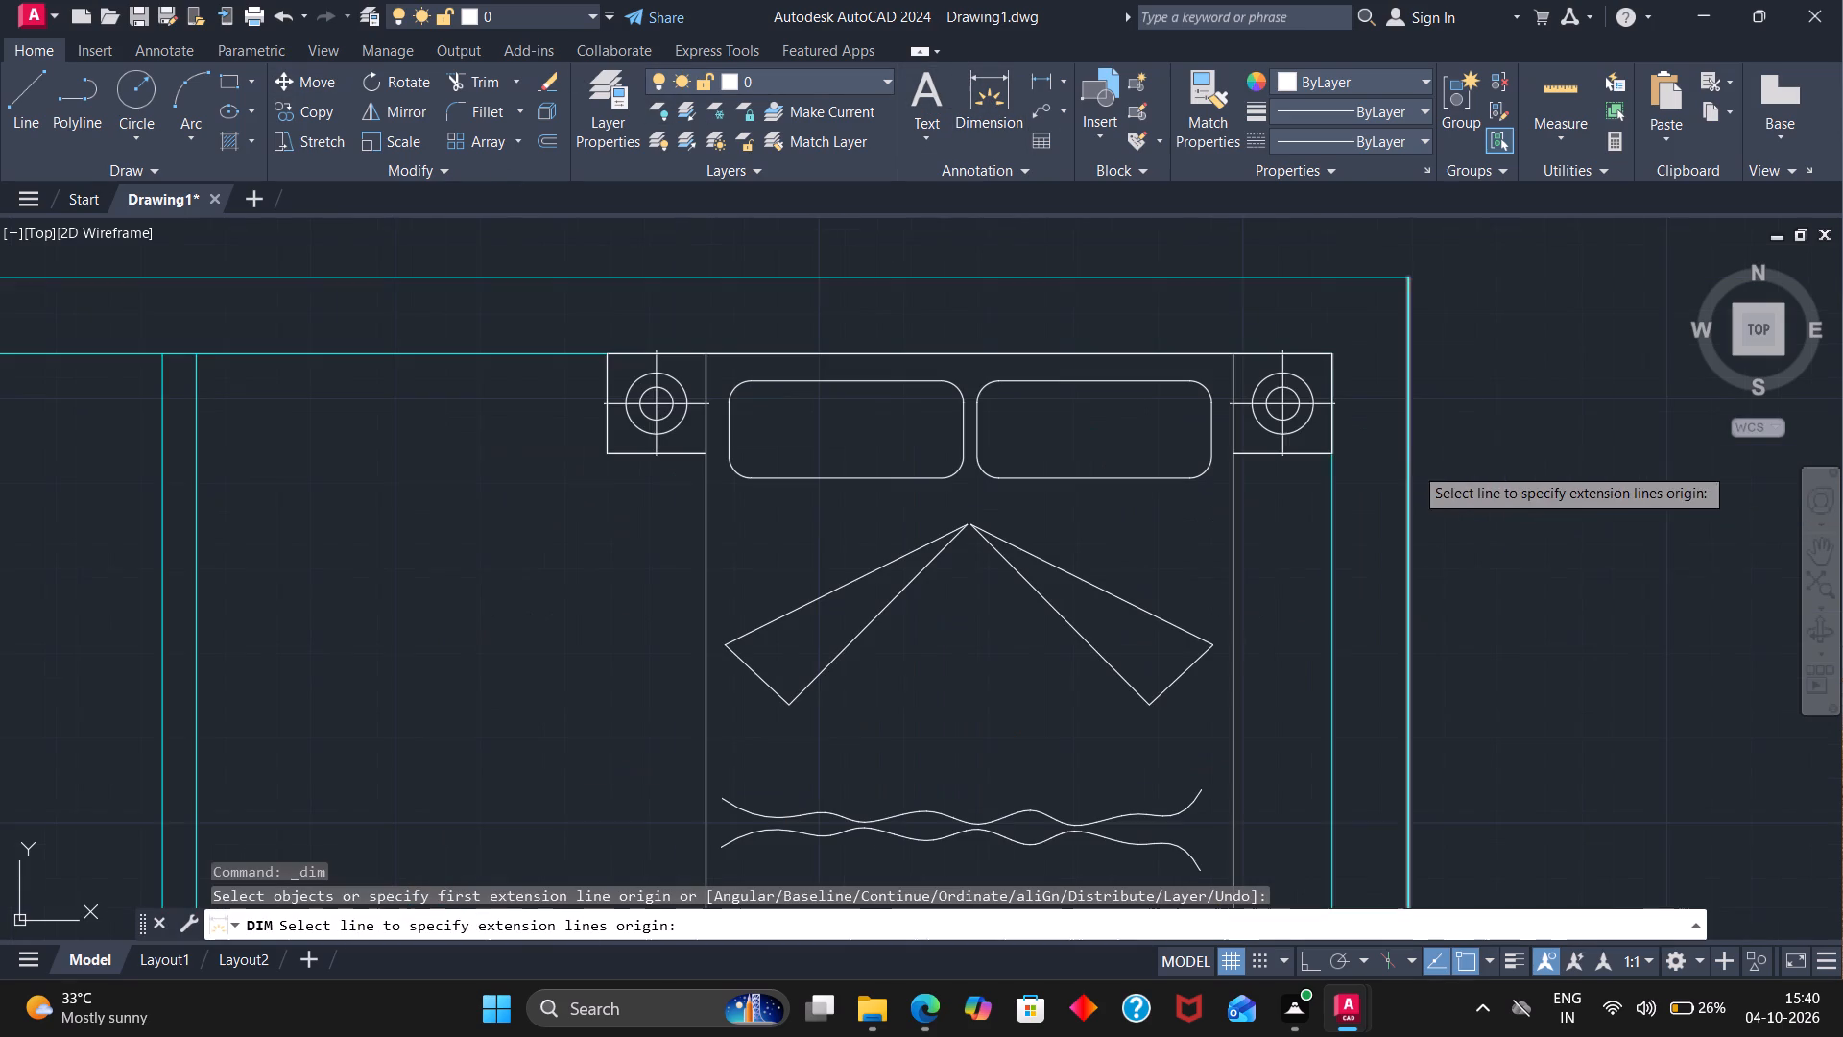
pyautogui.click(1330, 350)
pyautogui.scroll(-4, 1297, 553)
pyautogui.scroll(3, 1304, 714)
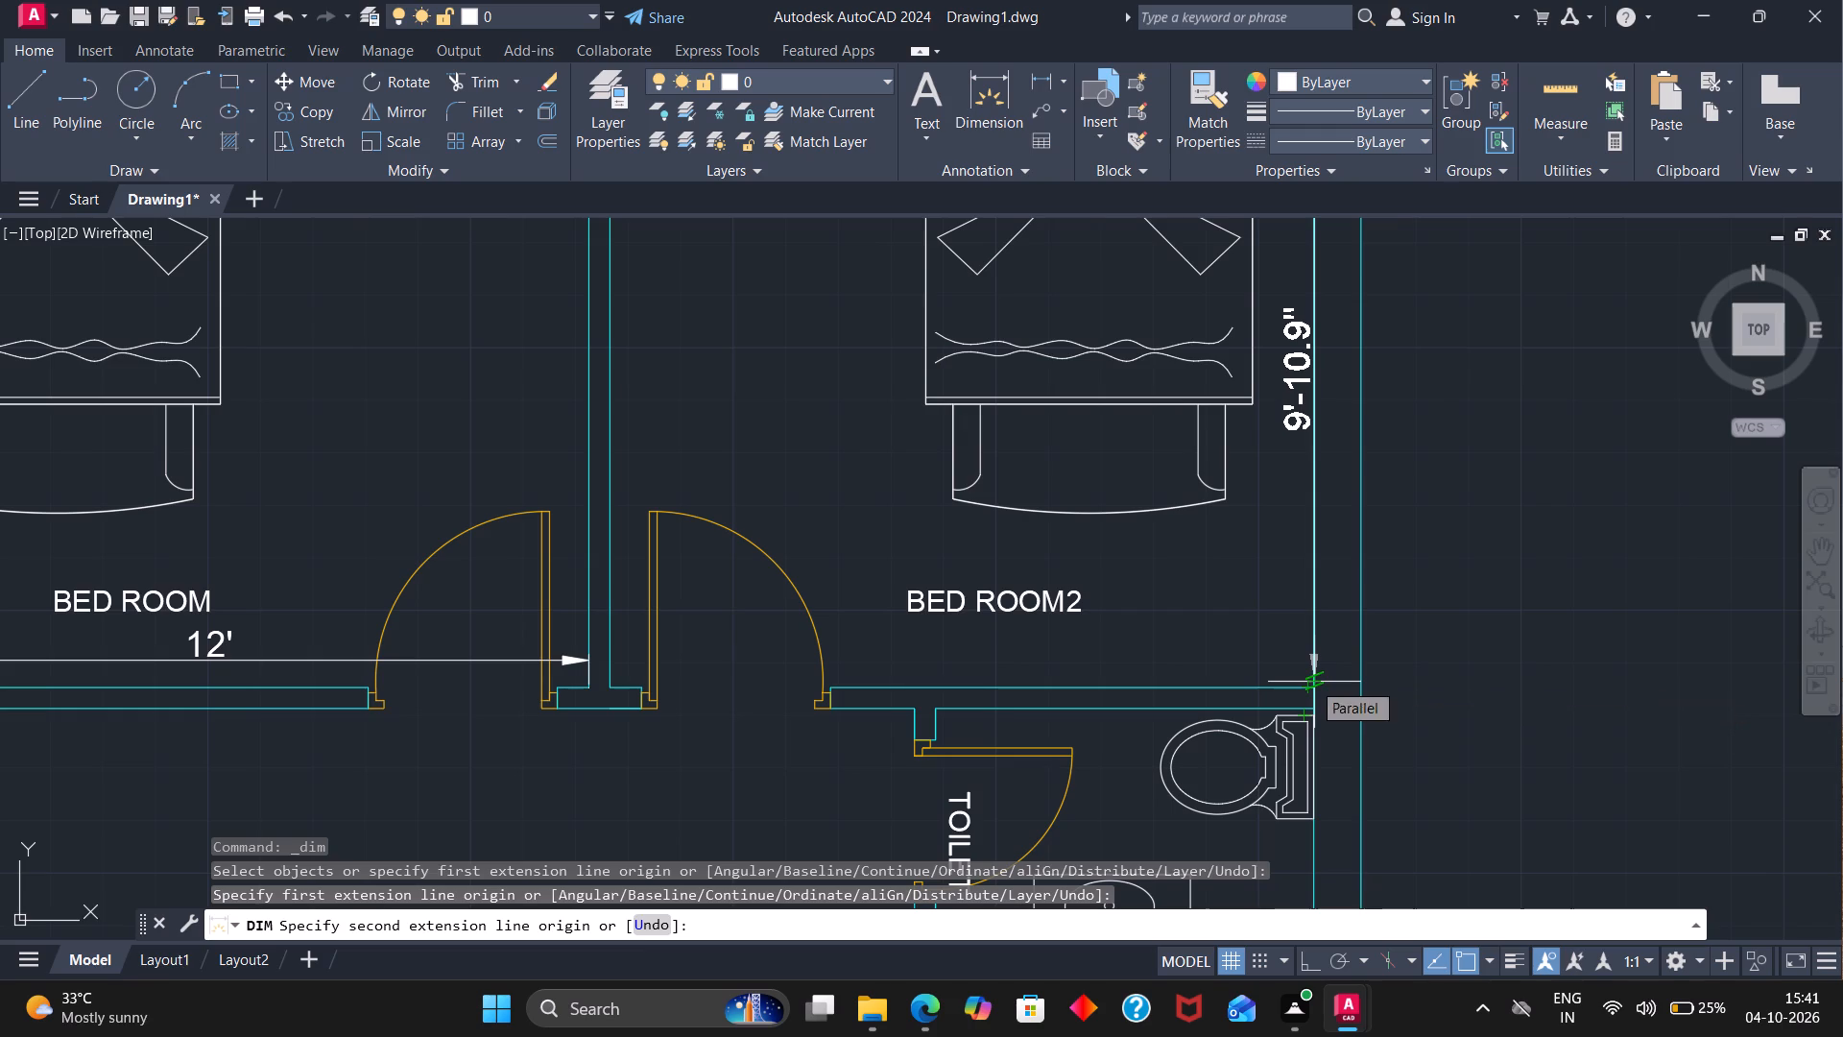
pyautogui.click(1315, 687)
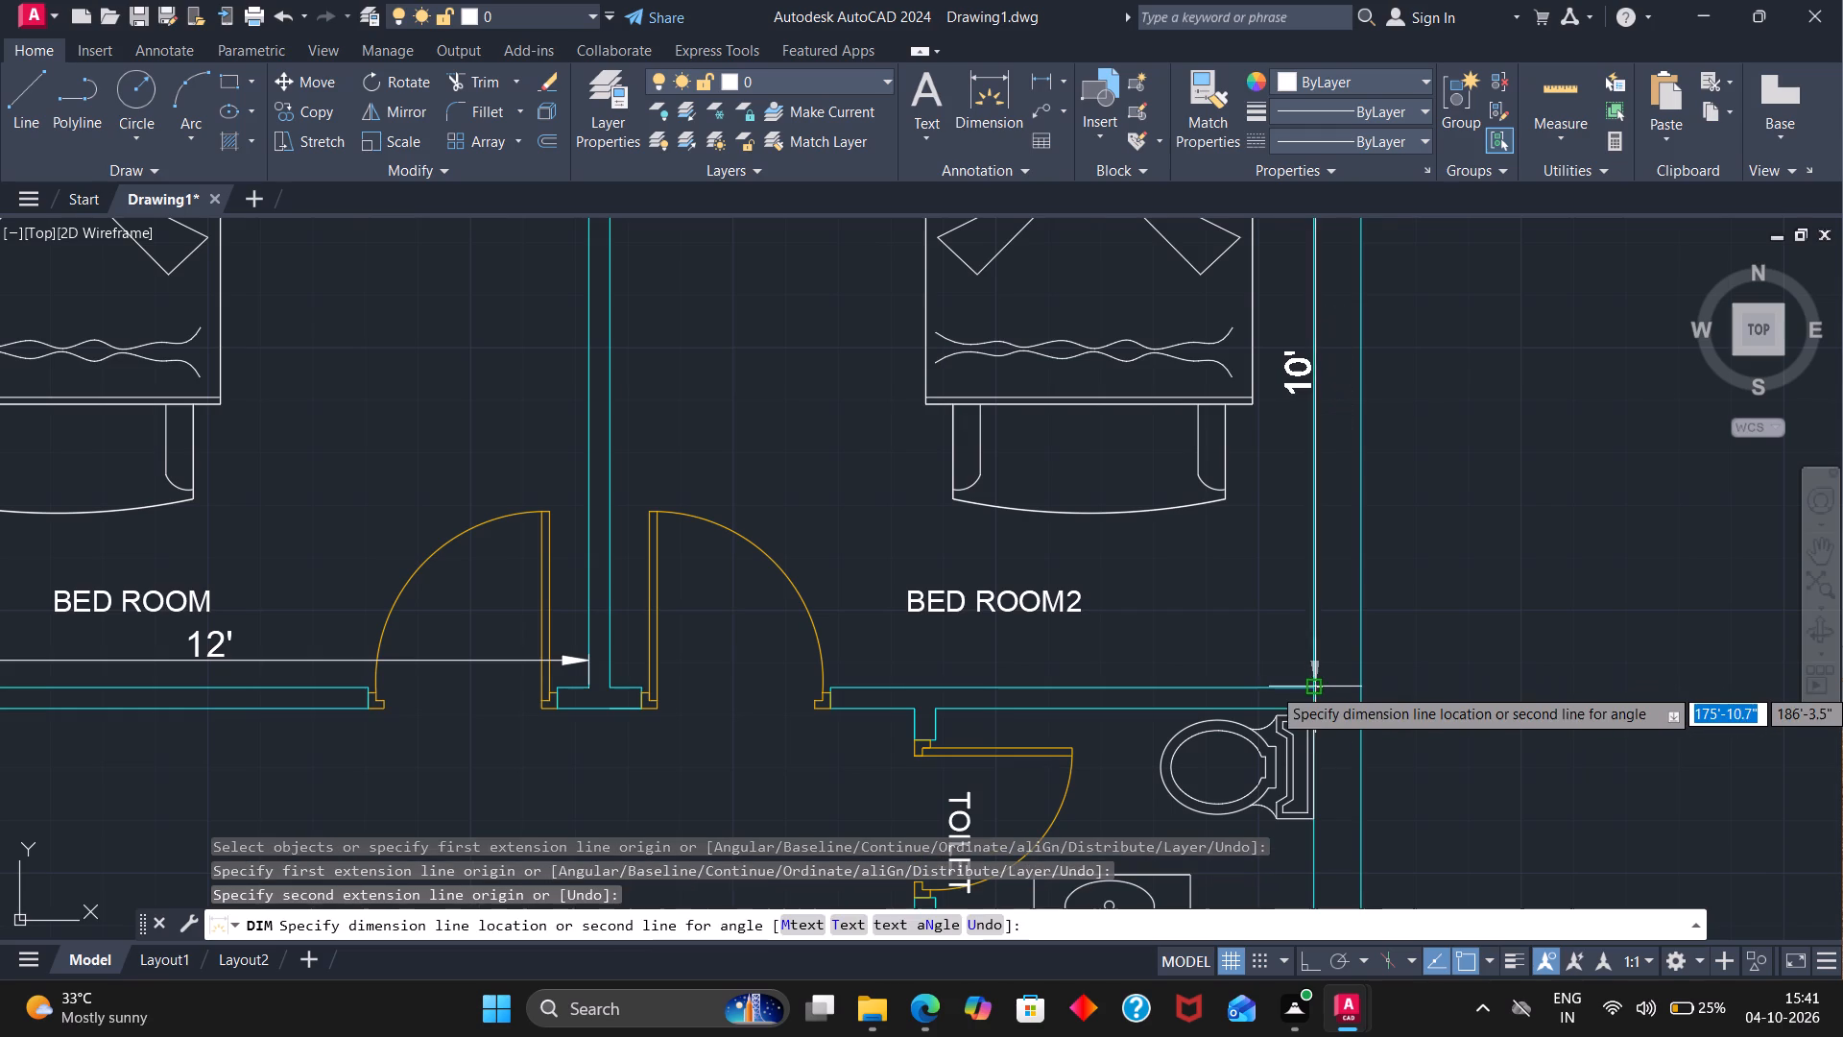
pyautogui.click(1297, 681)
# Dimension the width of BED ROOM2 from the outer wall to the partition, placing the dimension line below the room label.
pyautogui.click(1314, 687)
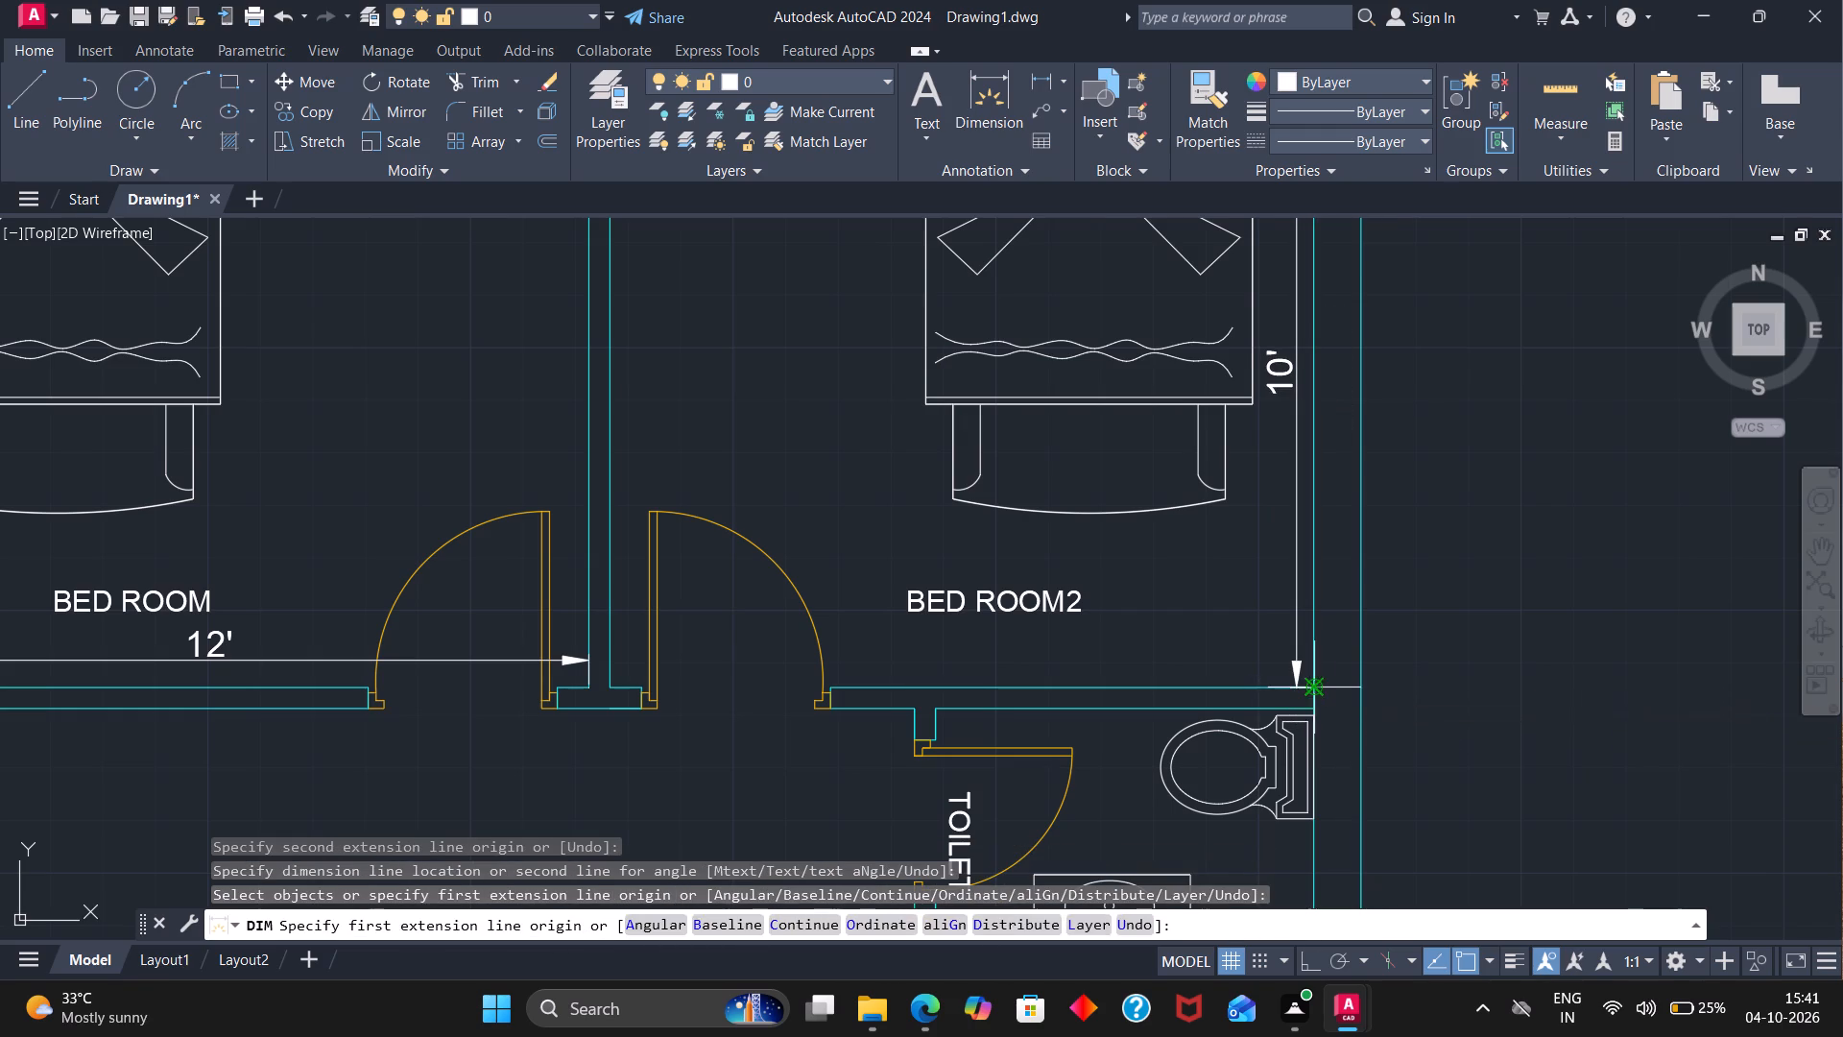
pyautogui.click(610, 683)
pyautogui.click(619, 648)
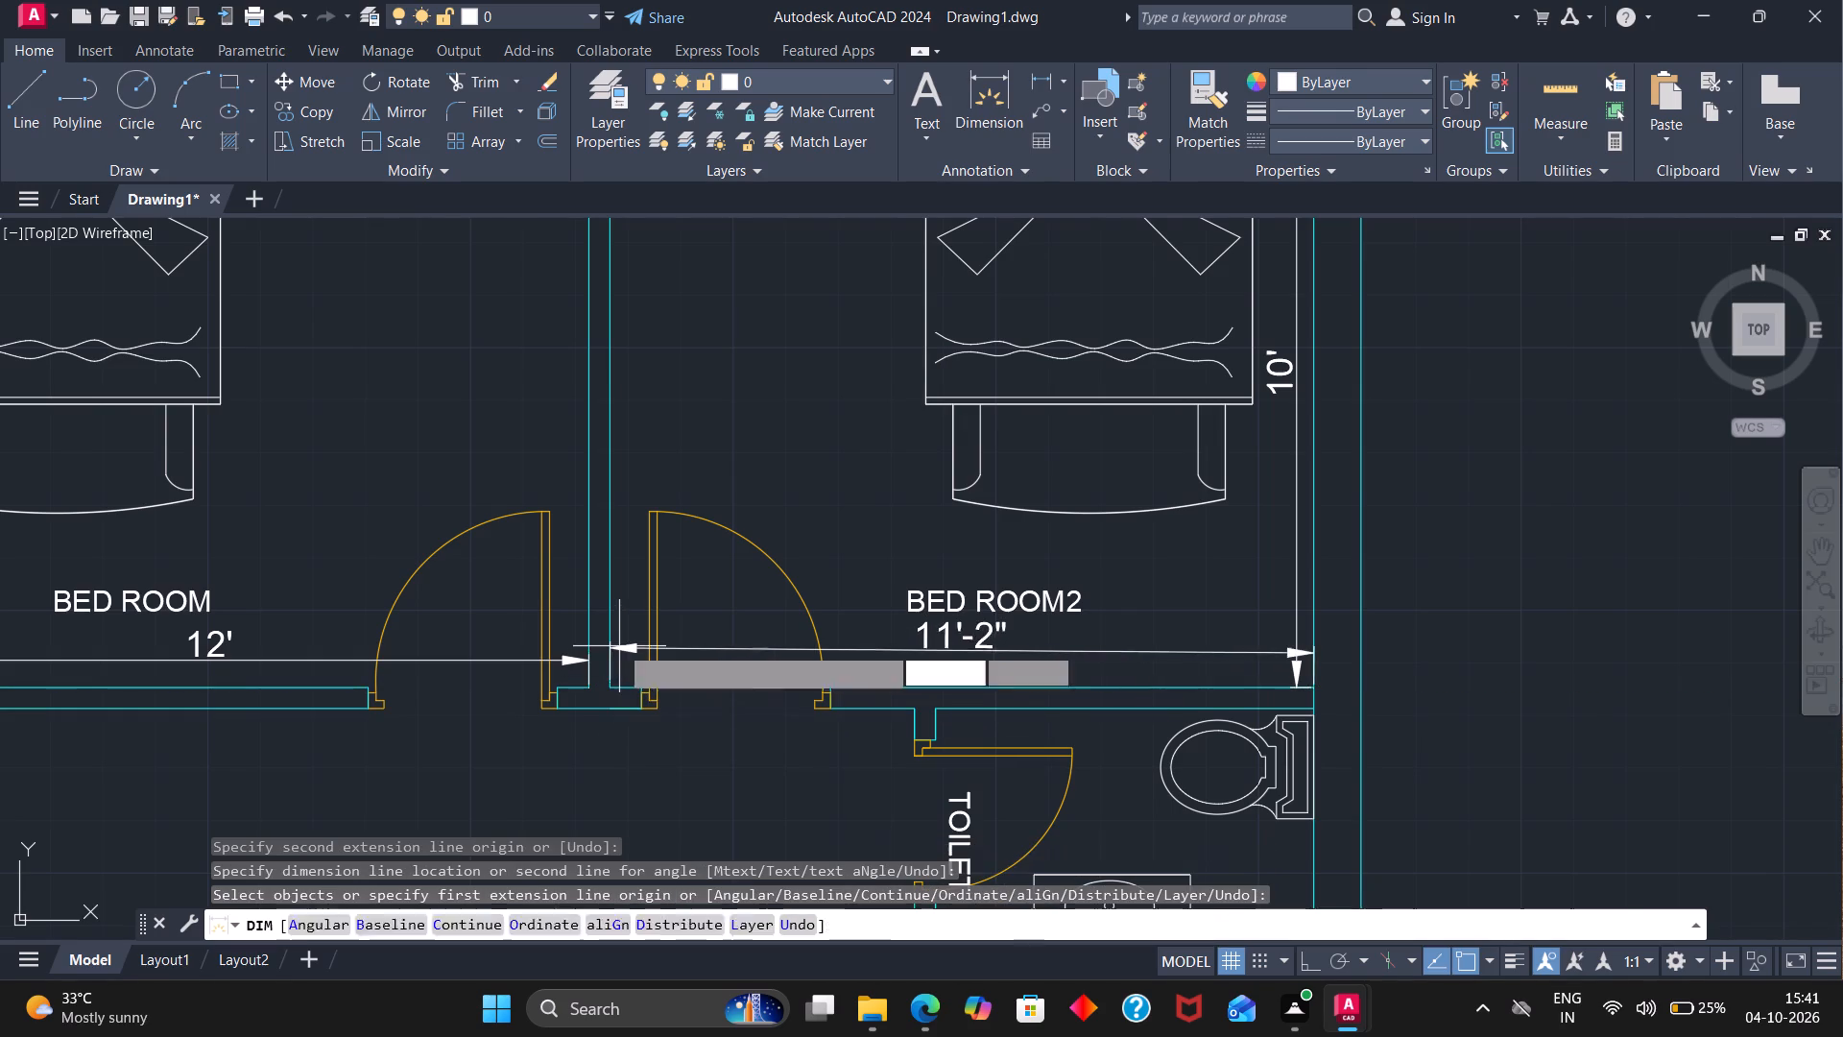
# Dimension the toilet's depth along the inner face of the outer wall, placing the dimension line just inside beside the WC.
pyautogui.scroll(-2, 857, 617)
pyautogui.scroll(-1, 826, 768)
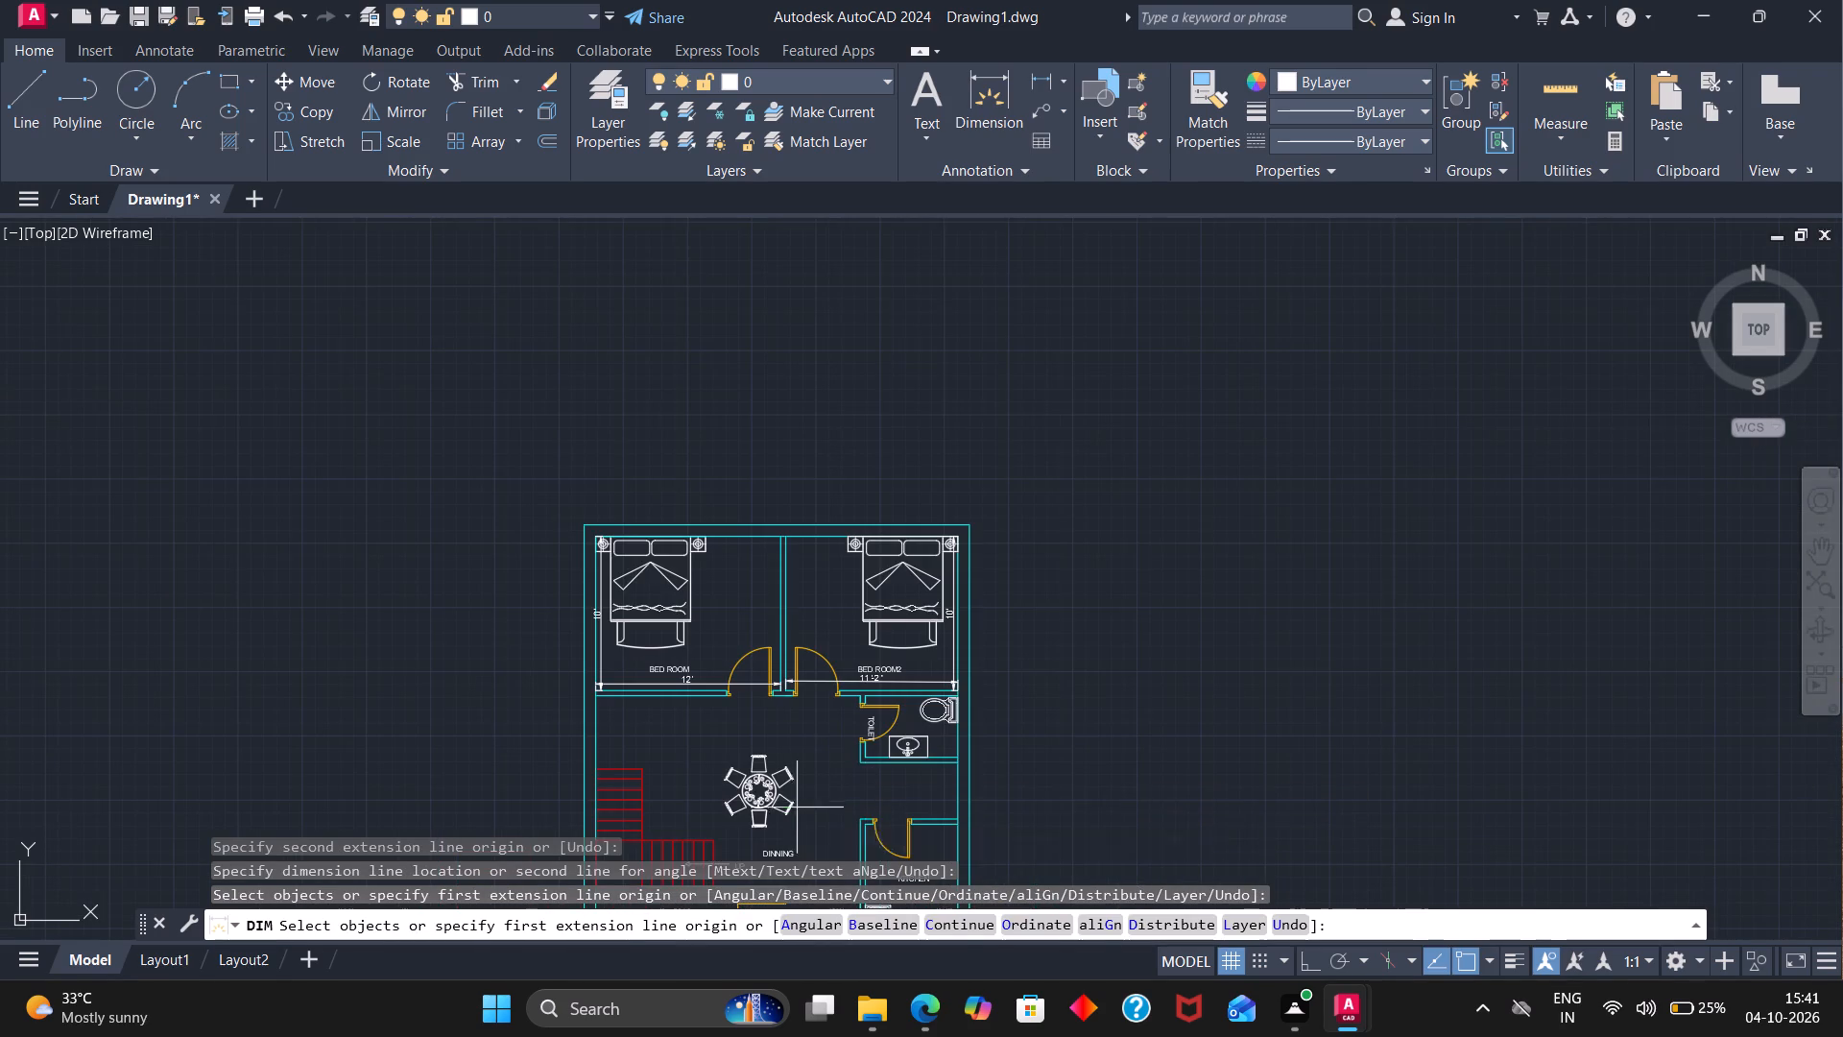
pyautogui.scroll(4, 964, 789)
pyautogui.scroll(-1, 917, 578)
pyautogui.scroll(2, 921, 322)
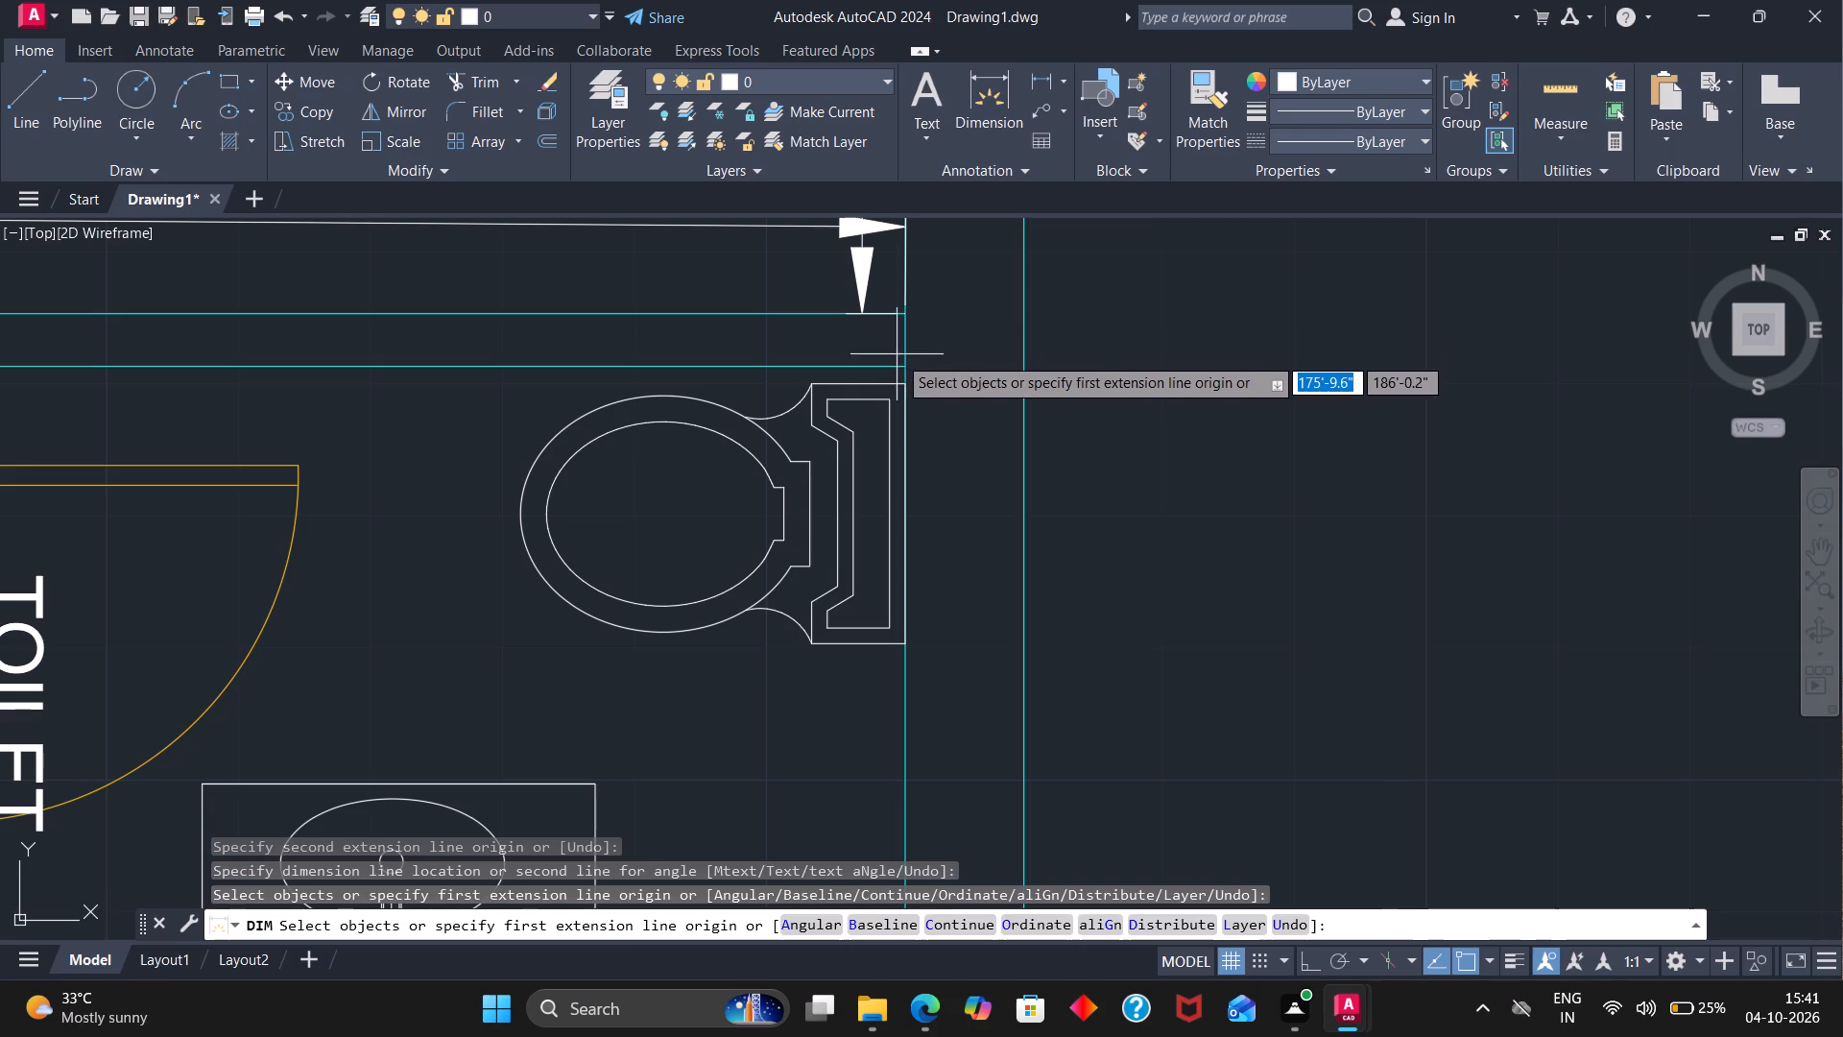
pyautogui.click(904, 368)
pyautogui.scroll(-2, 904, 416)
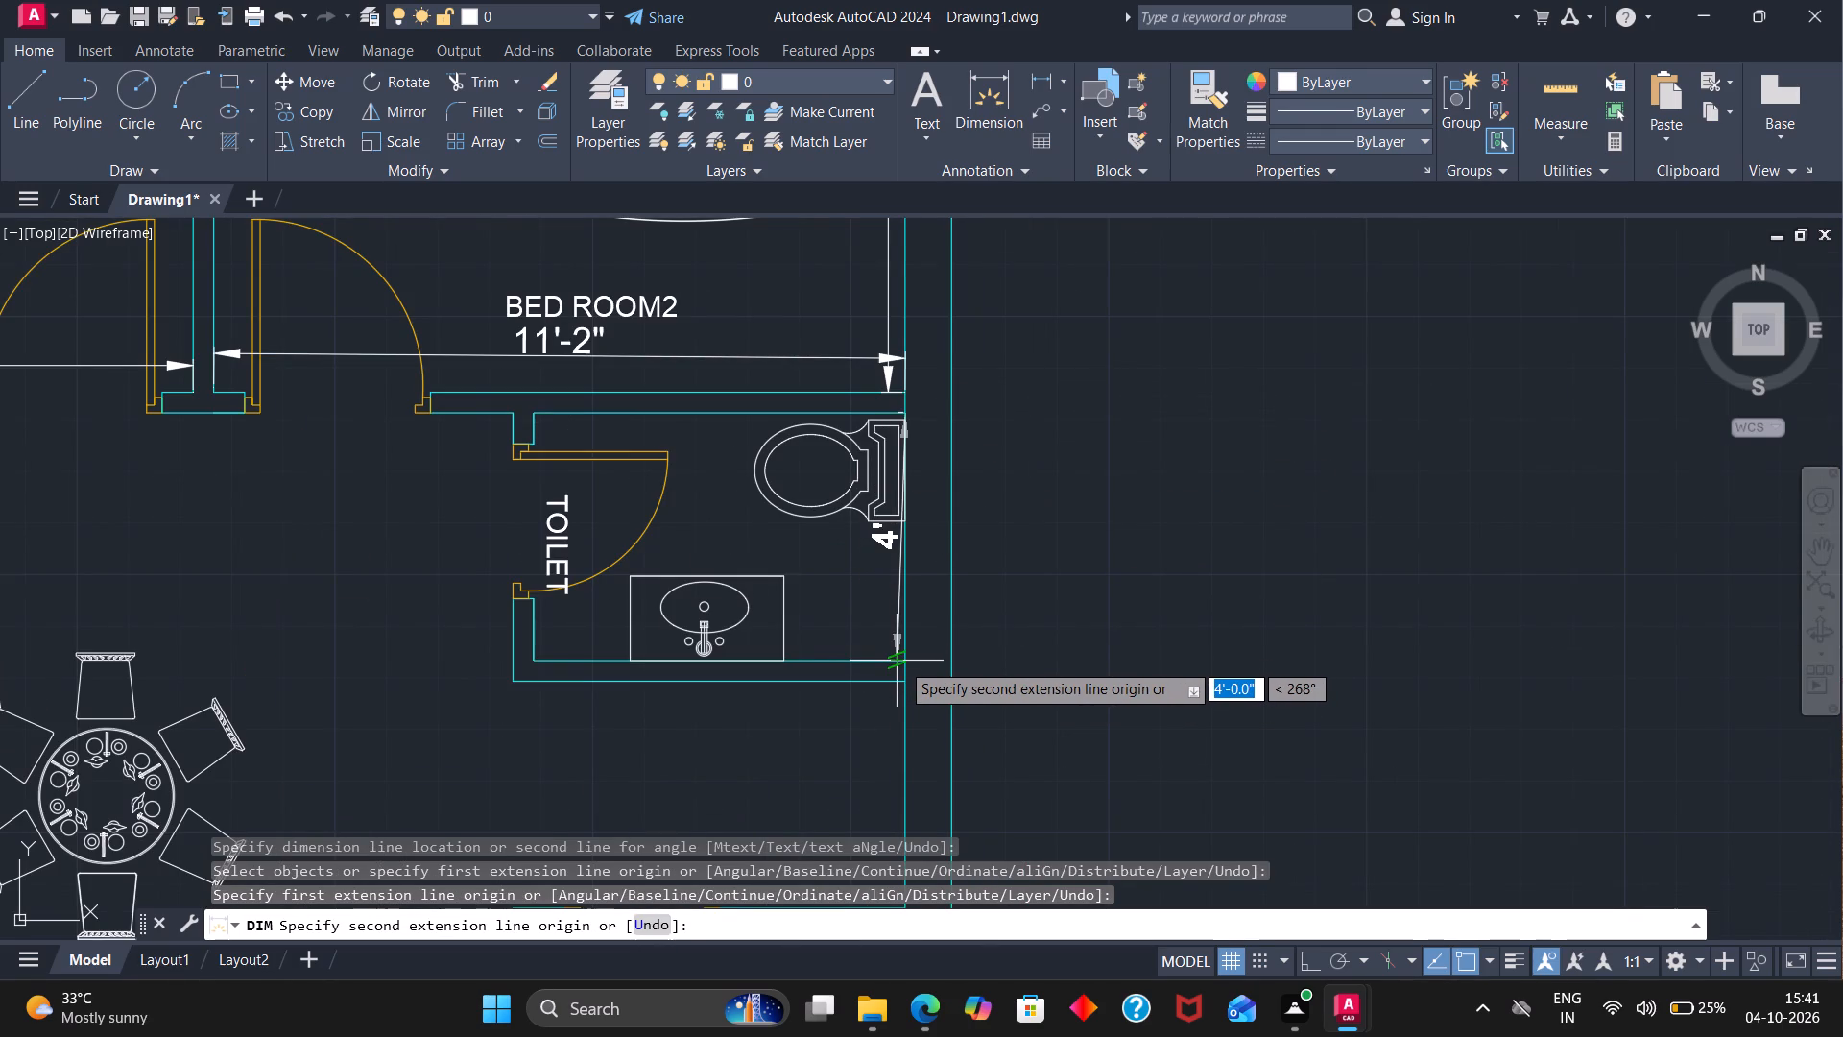
pyautogui.click(900, 662)
pyautogui.click(881, 653)
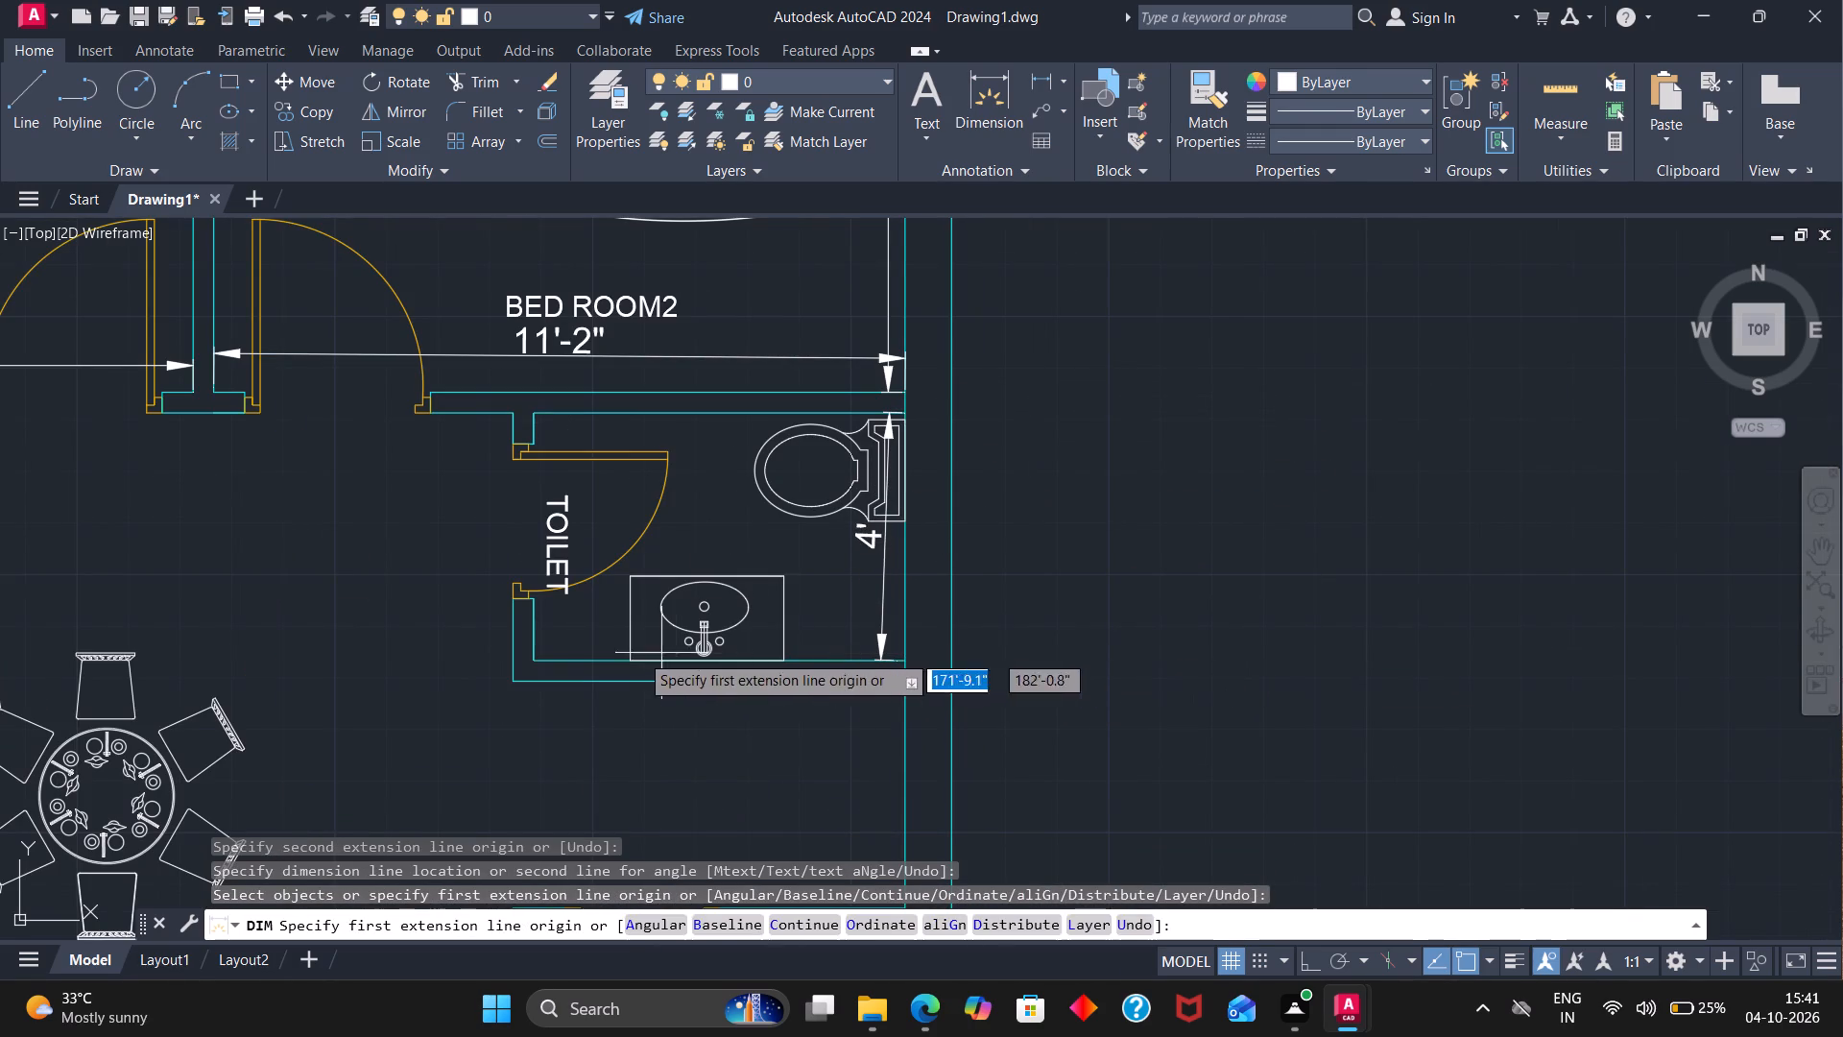
# Dimension the toilet's width along its lower inner wall, placing the dimension line across the washbasin.
pyautogui.click(905, 662)
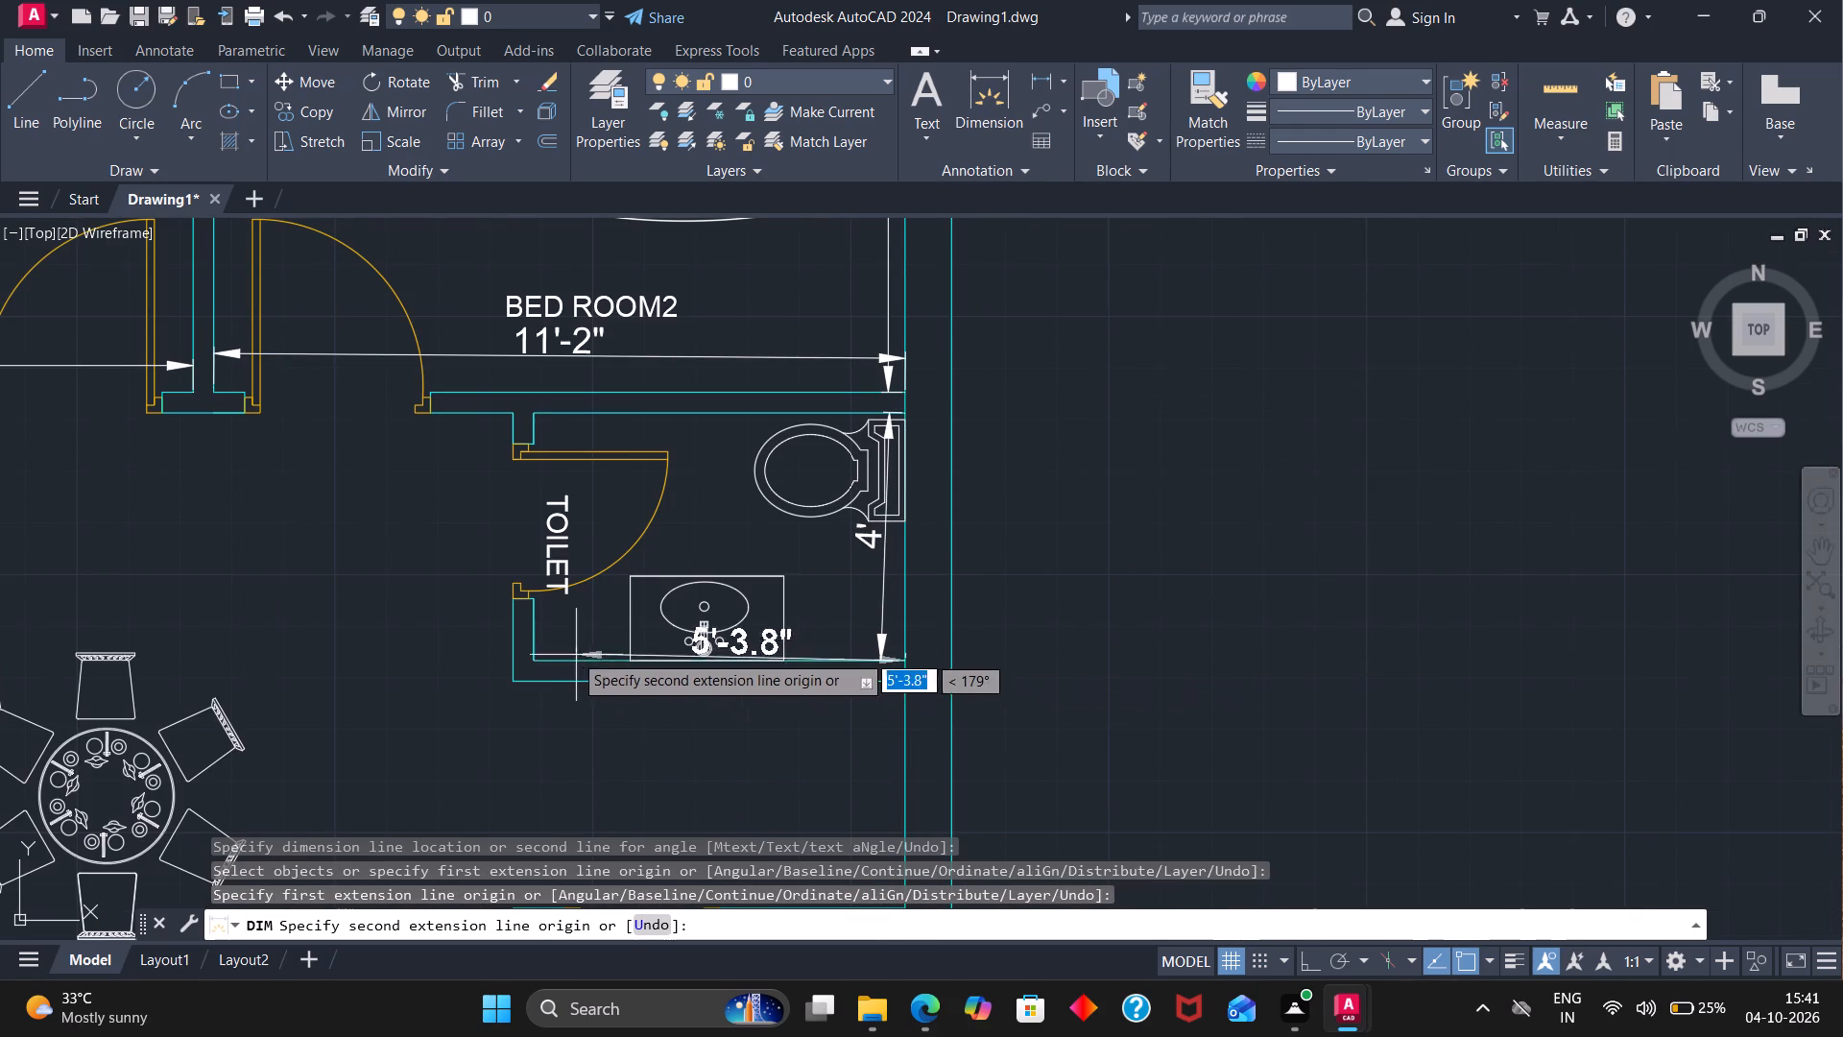
pyautogui.click(533, 658)
pyautogui.click(547, 639)
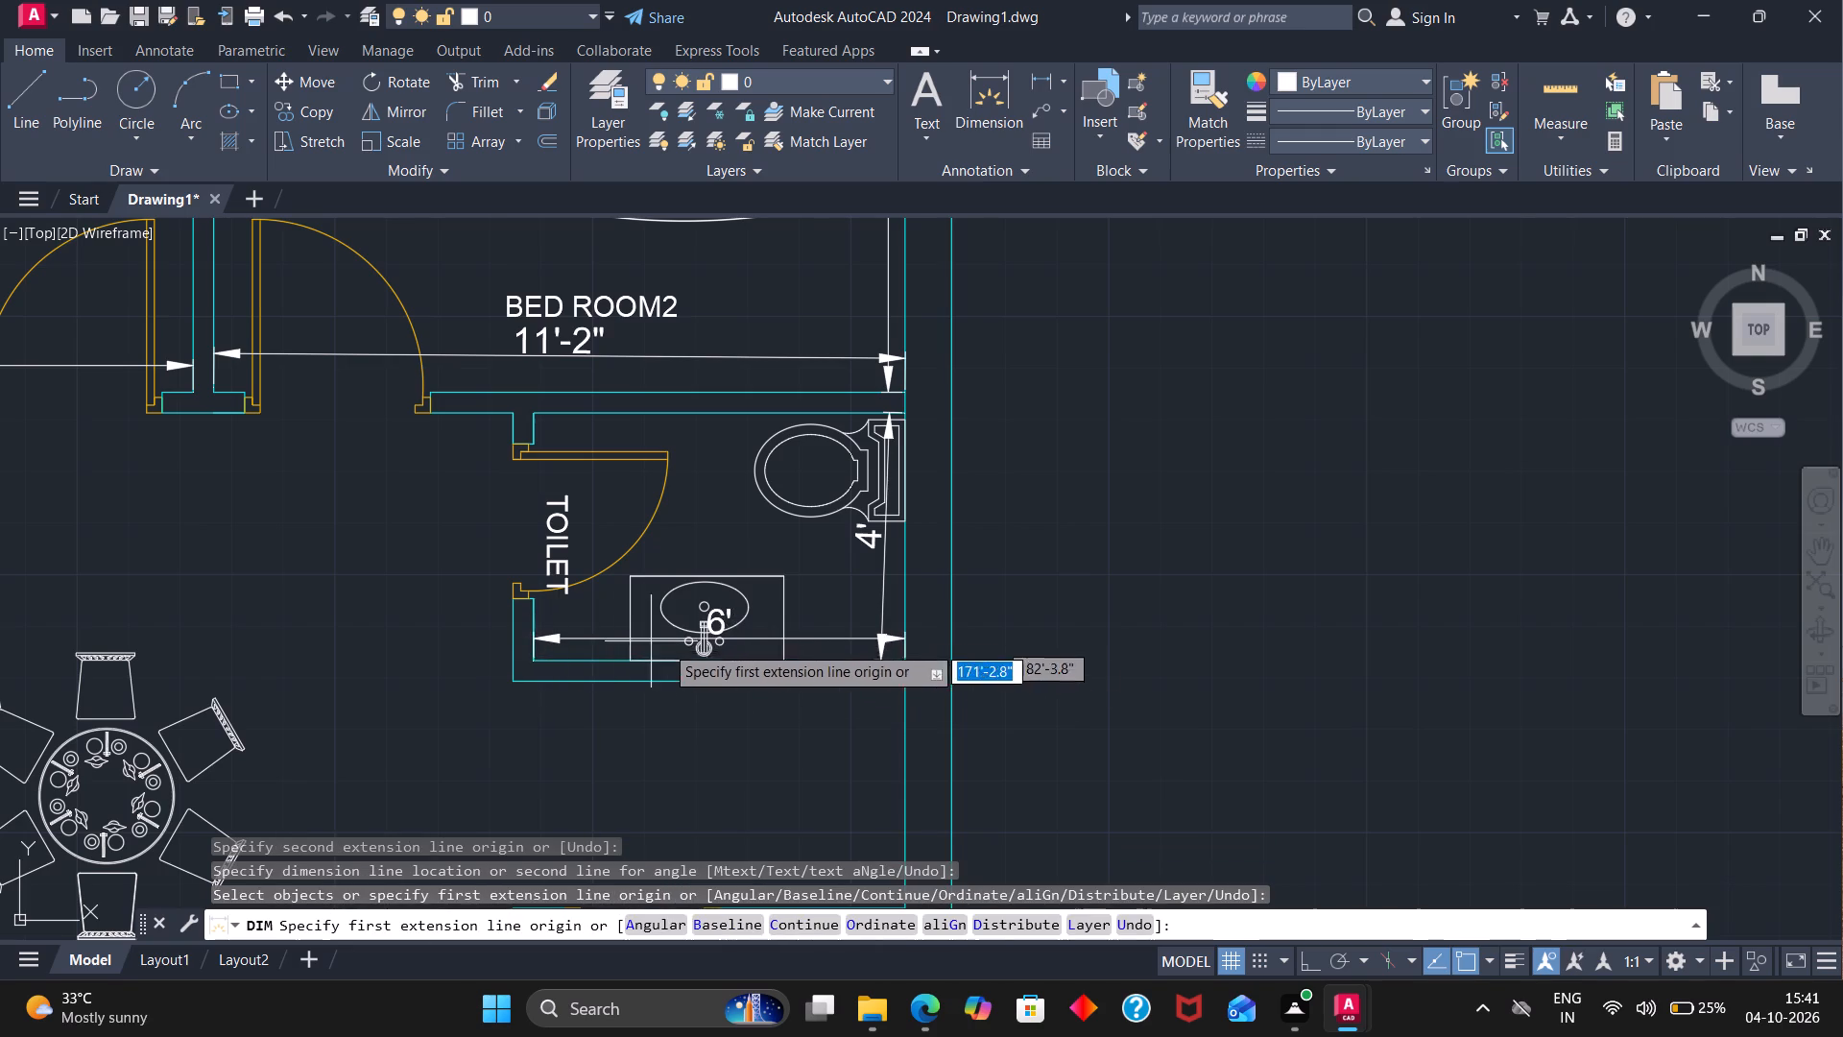
# Dimension the kitchen's depth along the inner face of the outer side wall, with the dimension line just inside the room.
pyautogui.scroll(-2, 703, 664)
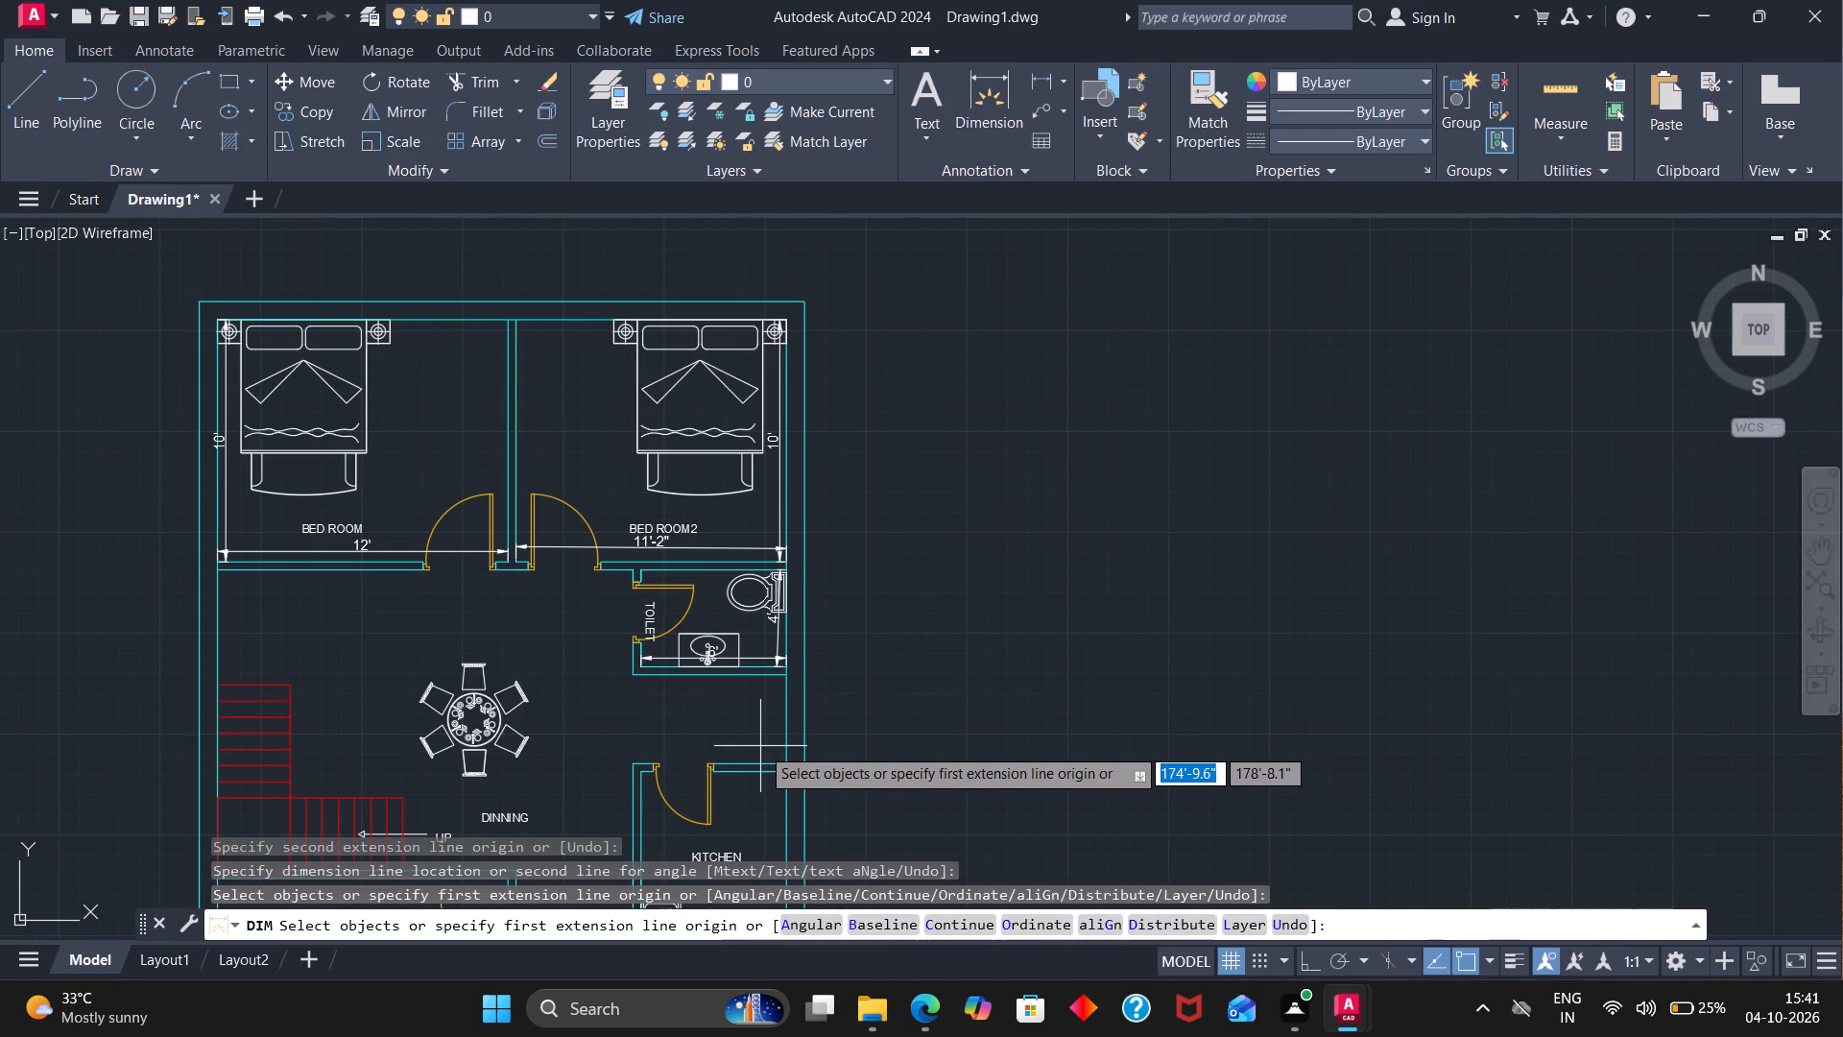
pyautogui.scroll(2, 769, 726)
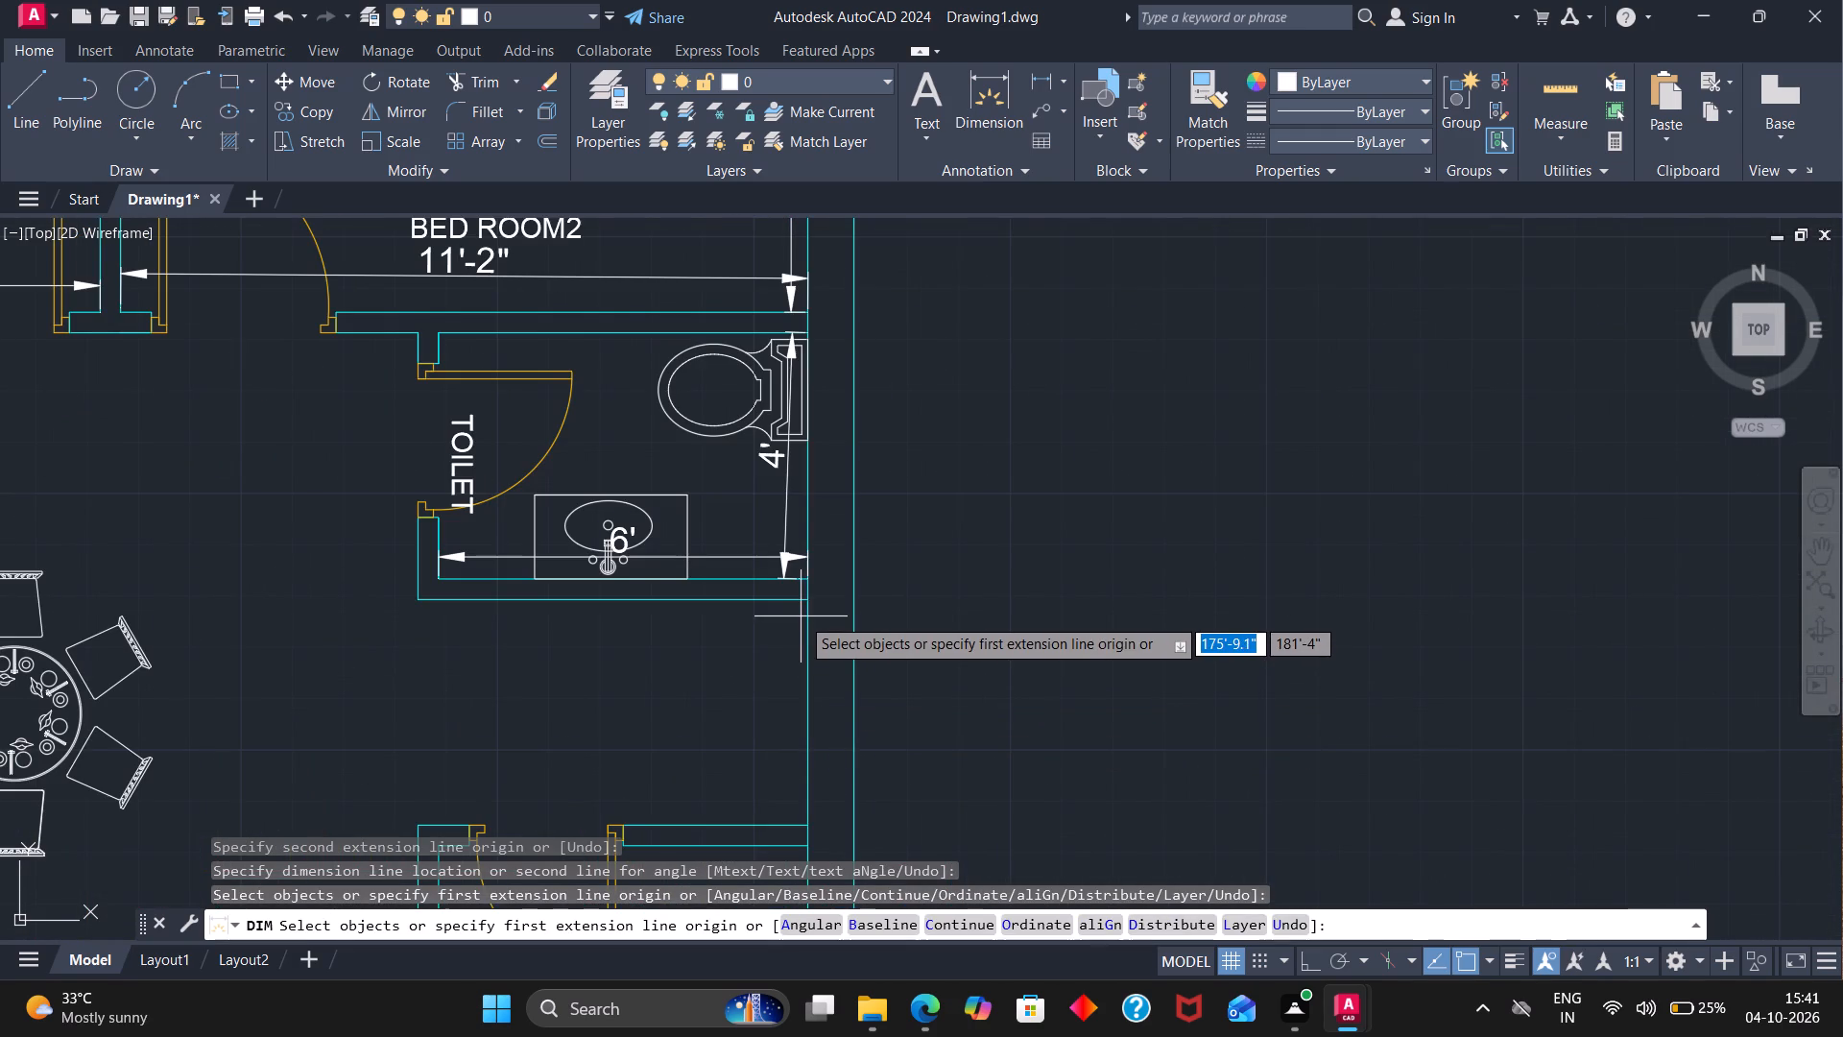
pyautogui.scroll(-8, 801, 616)
pyautogui.scroll(4, 777, 637)
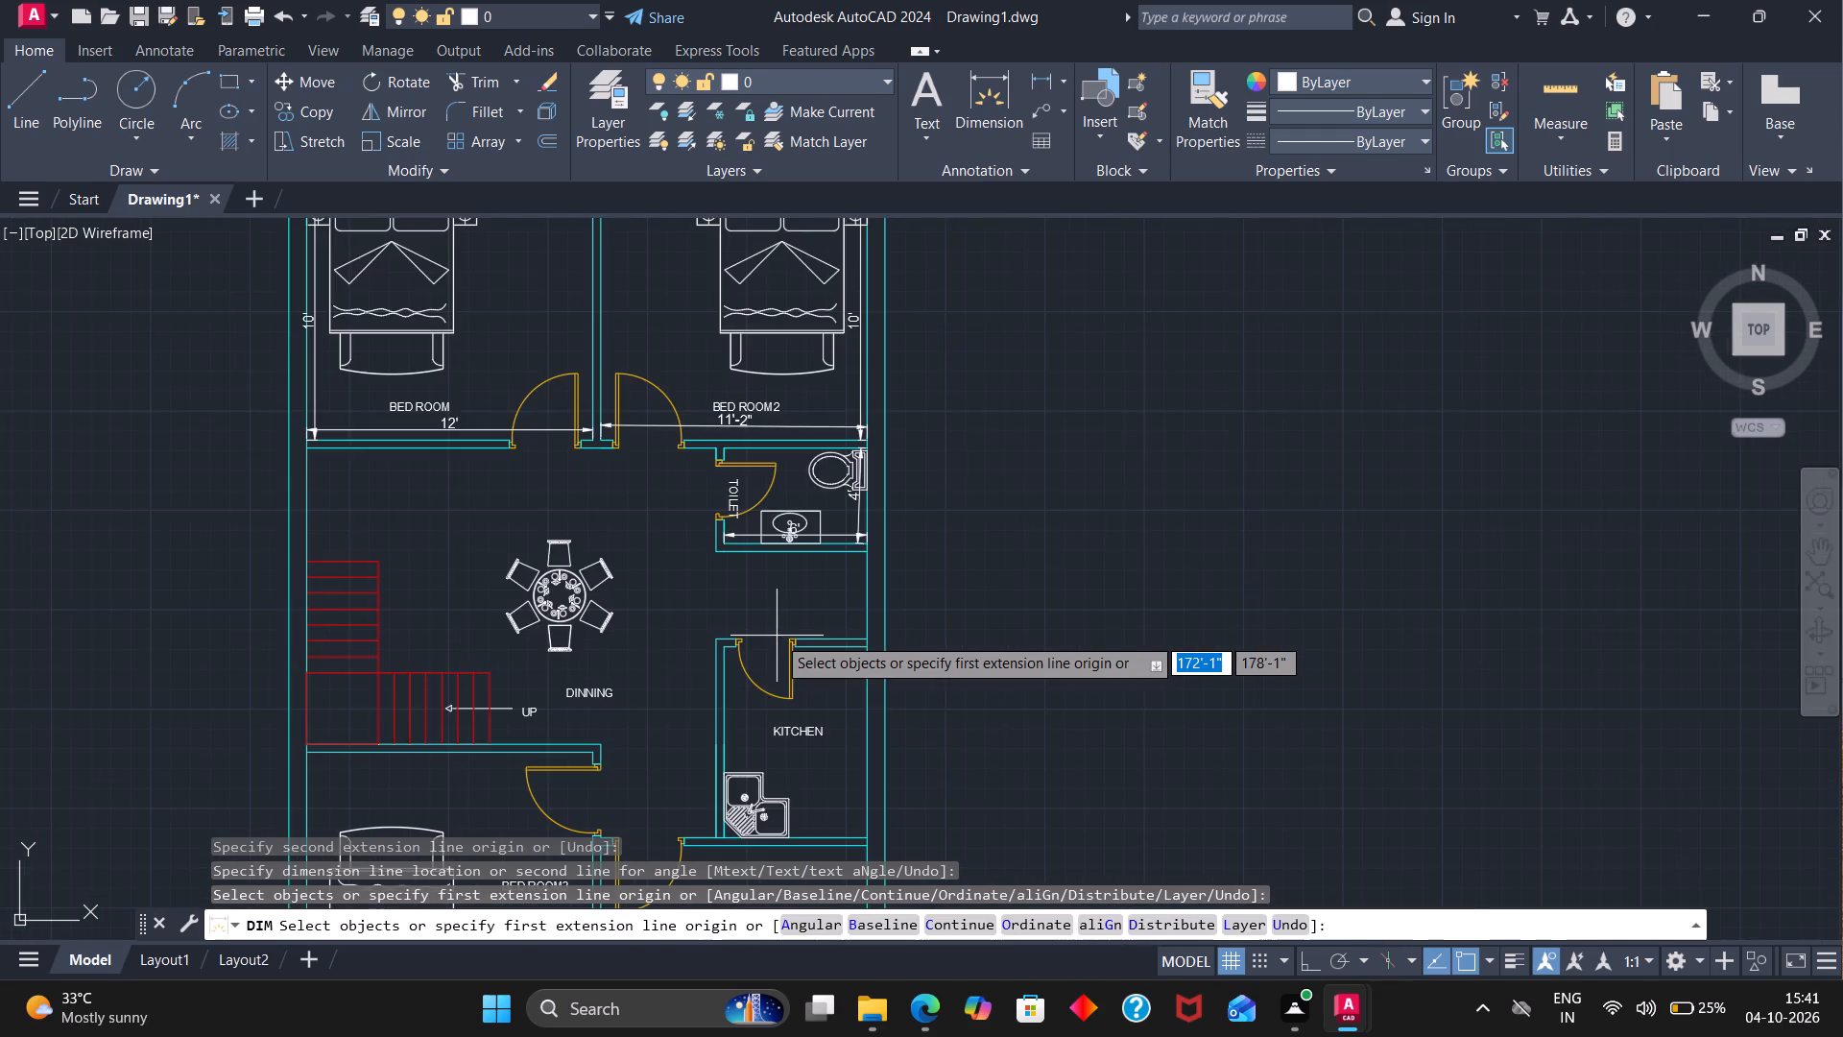
pyautogui.scroll(3, 777, 636)
pyautogui.scroll(-1, 809, 608)
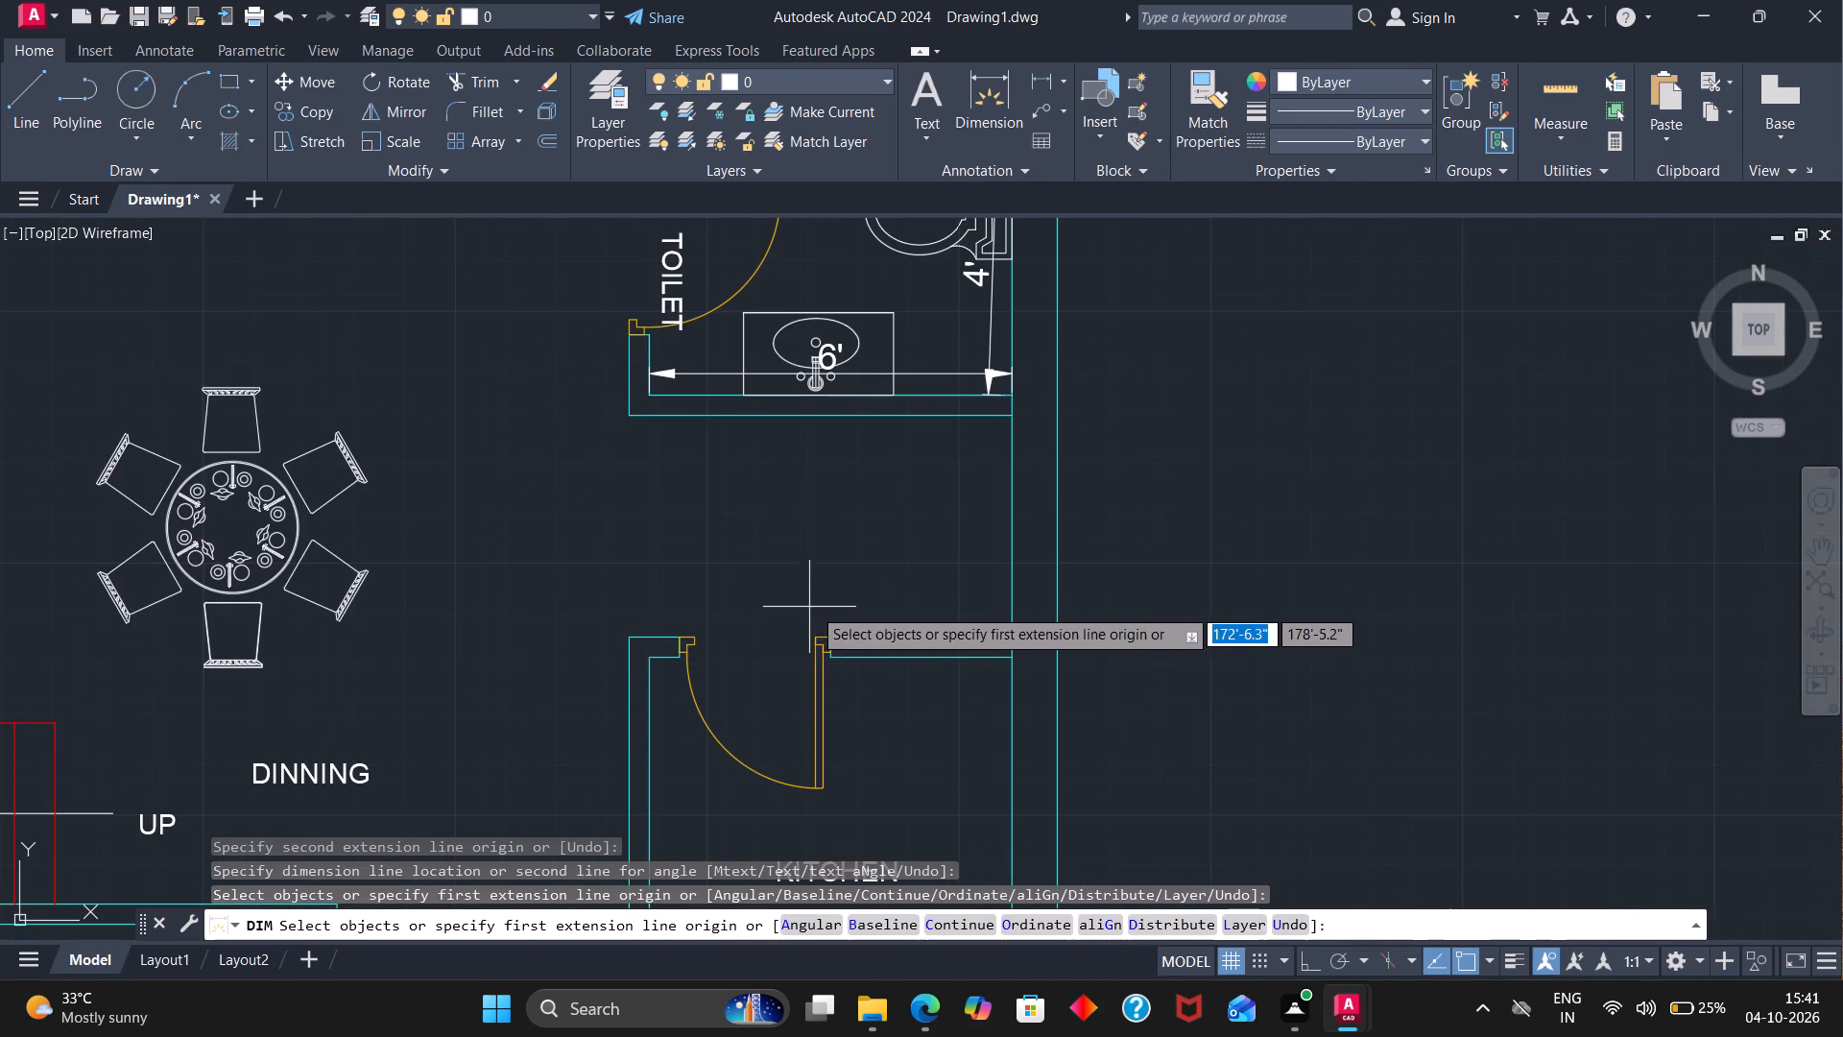
pyautogui.scroll(-2, 961, 633)
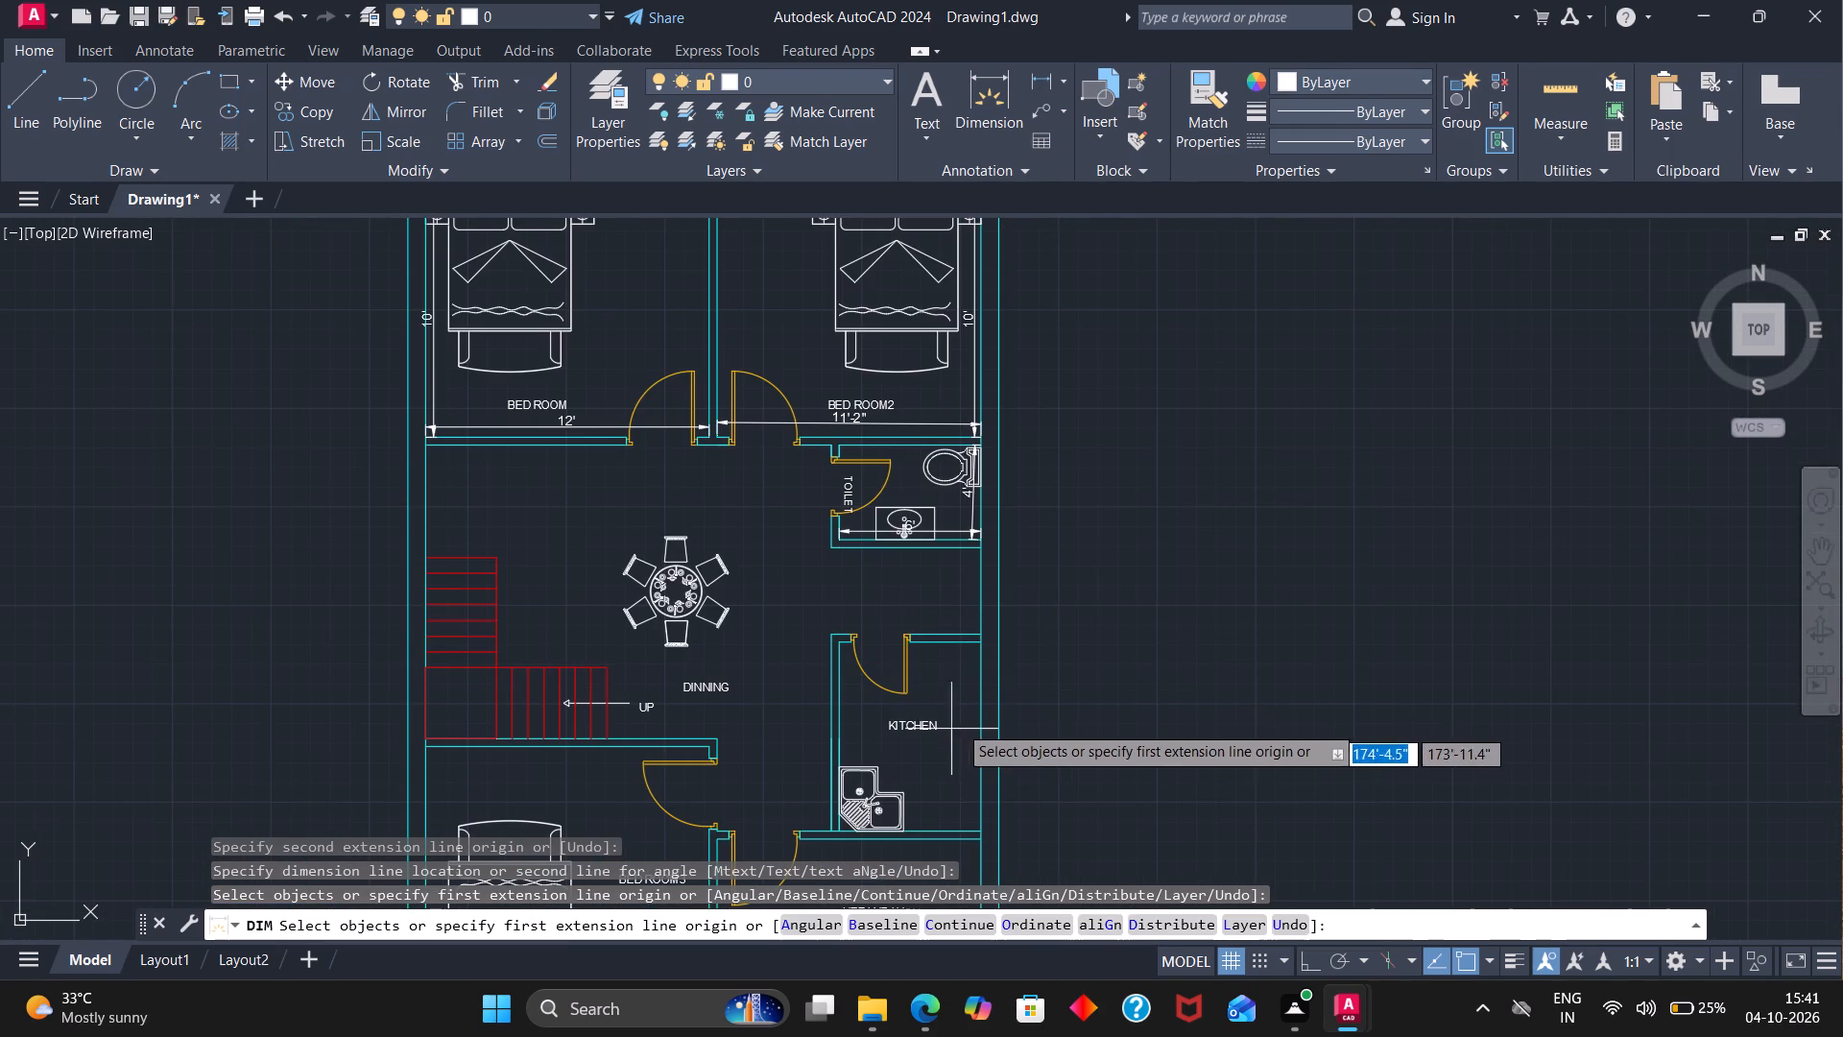
pyautogui.scroll(1, 986, 660)
pyautogui.click(974, 634)
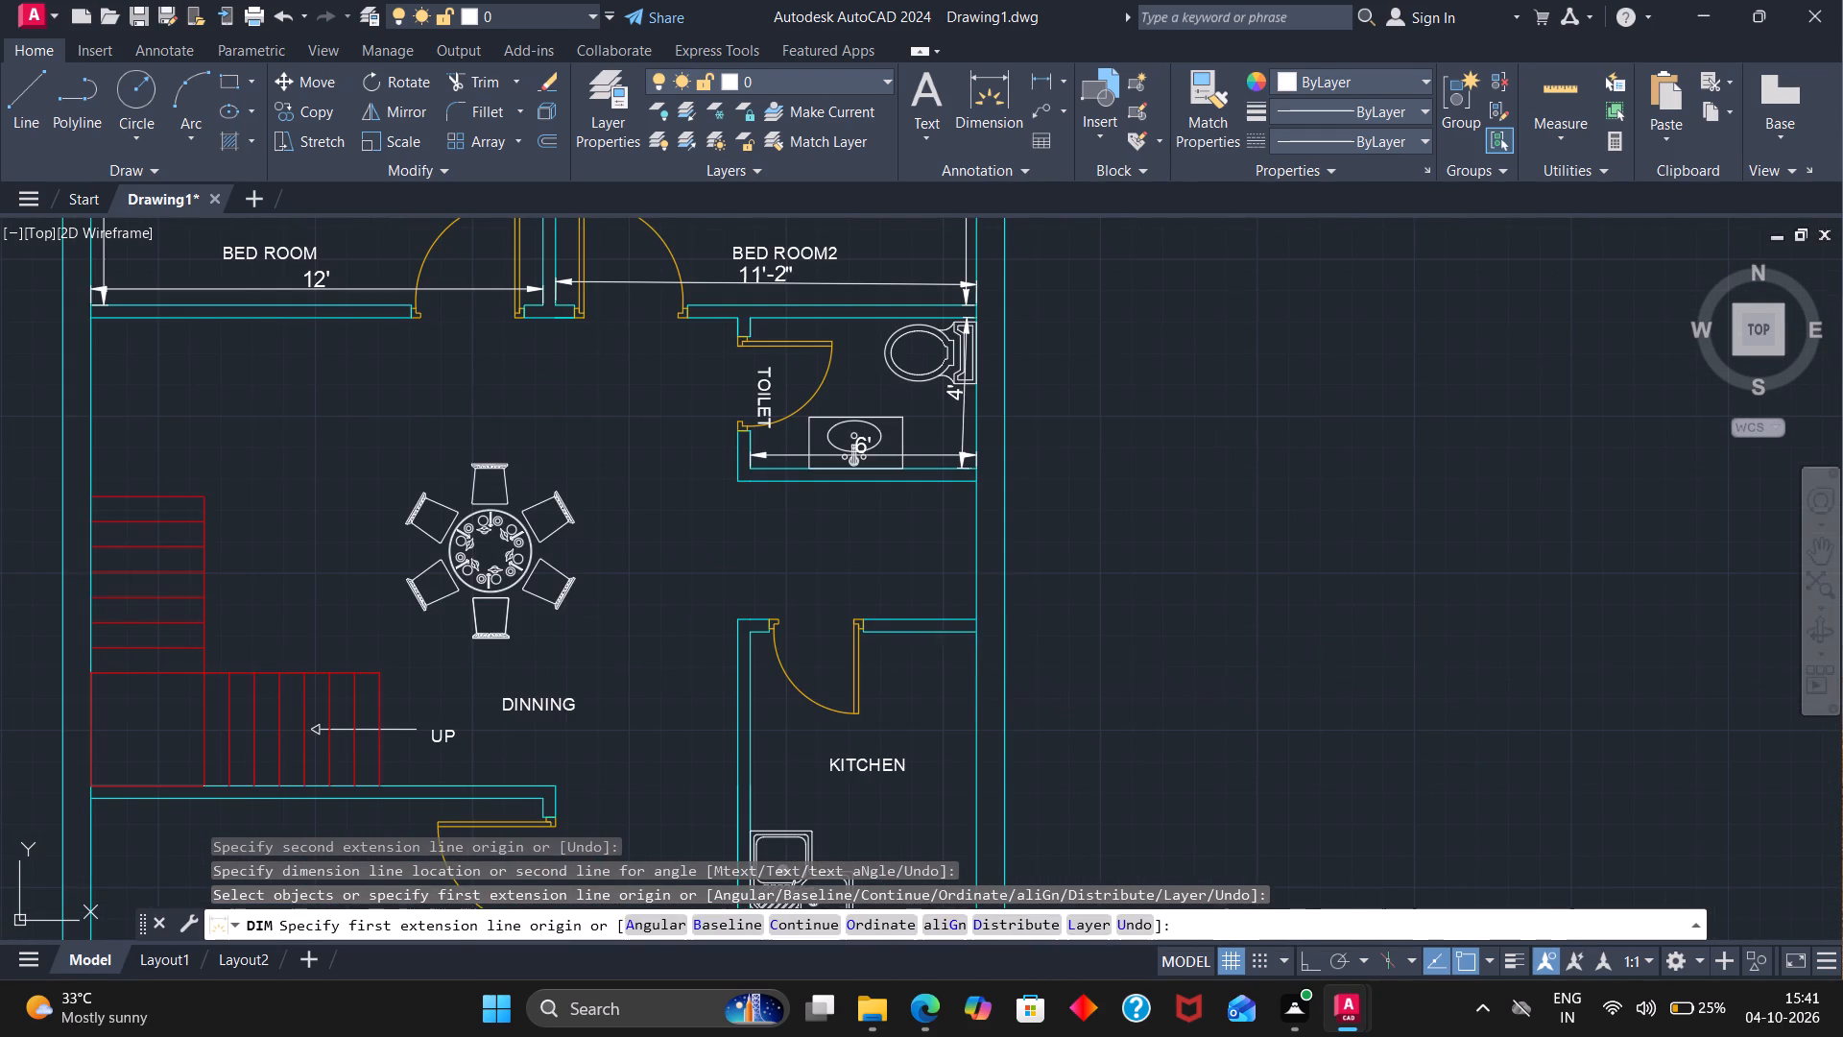
pyautogui.scroll(-2, 965, 797)
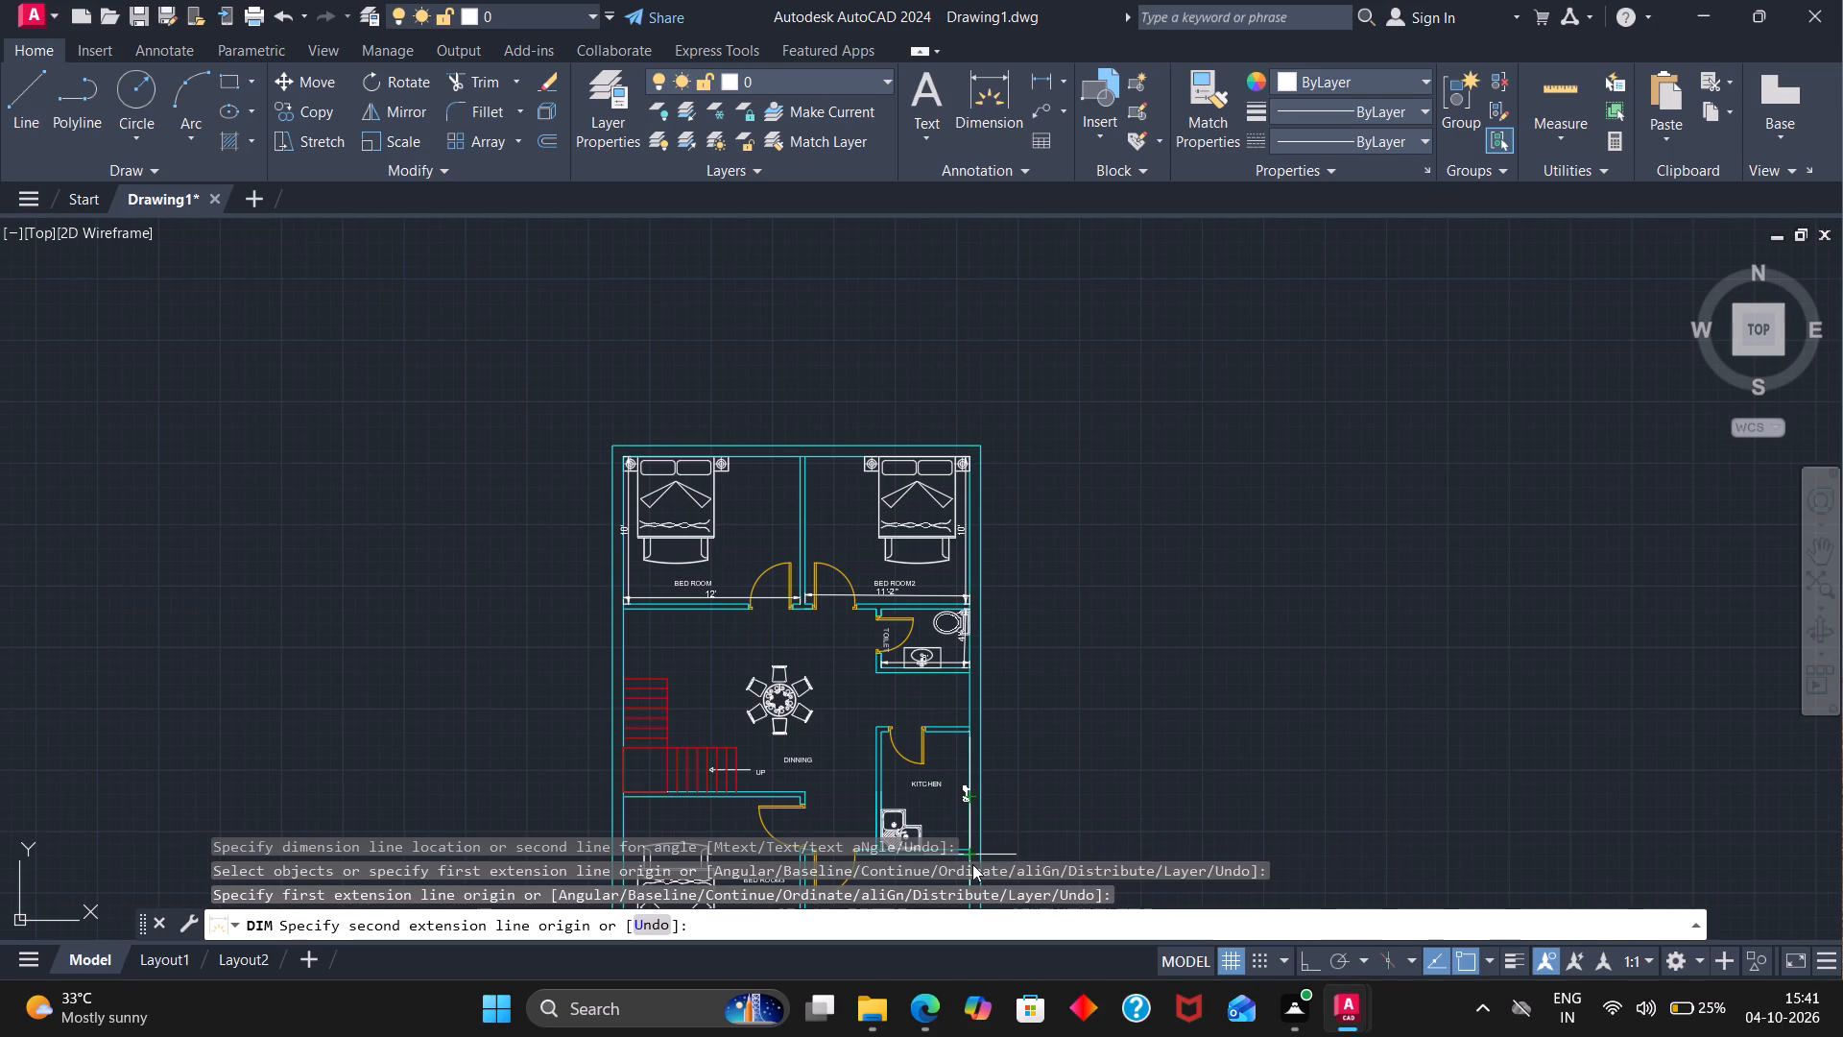
pyautogui.scroll(3, 972, 863)
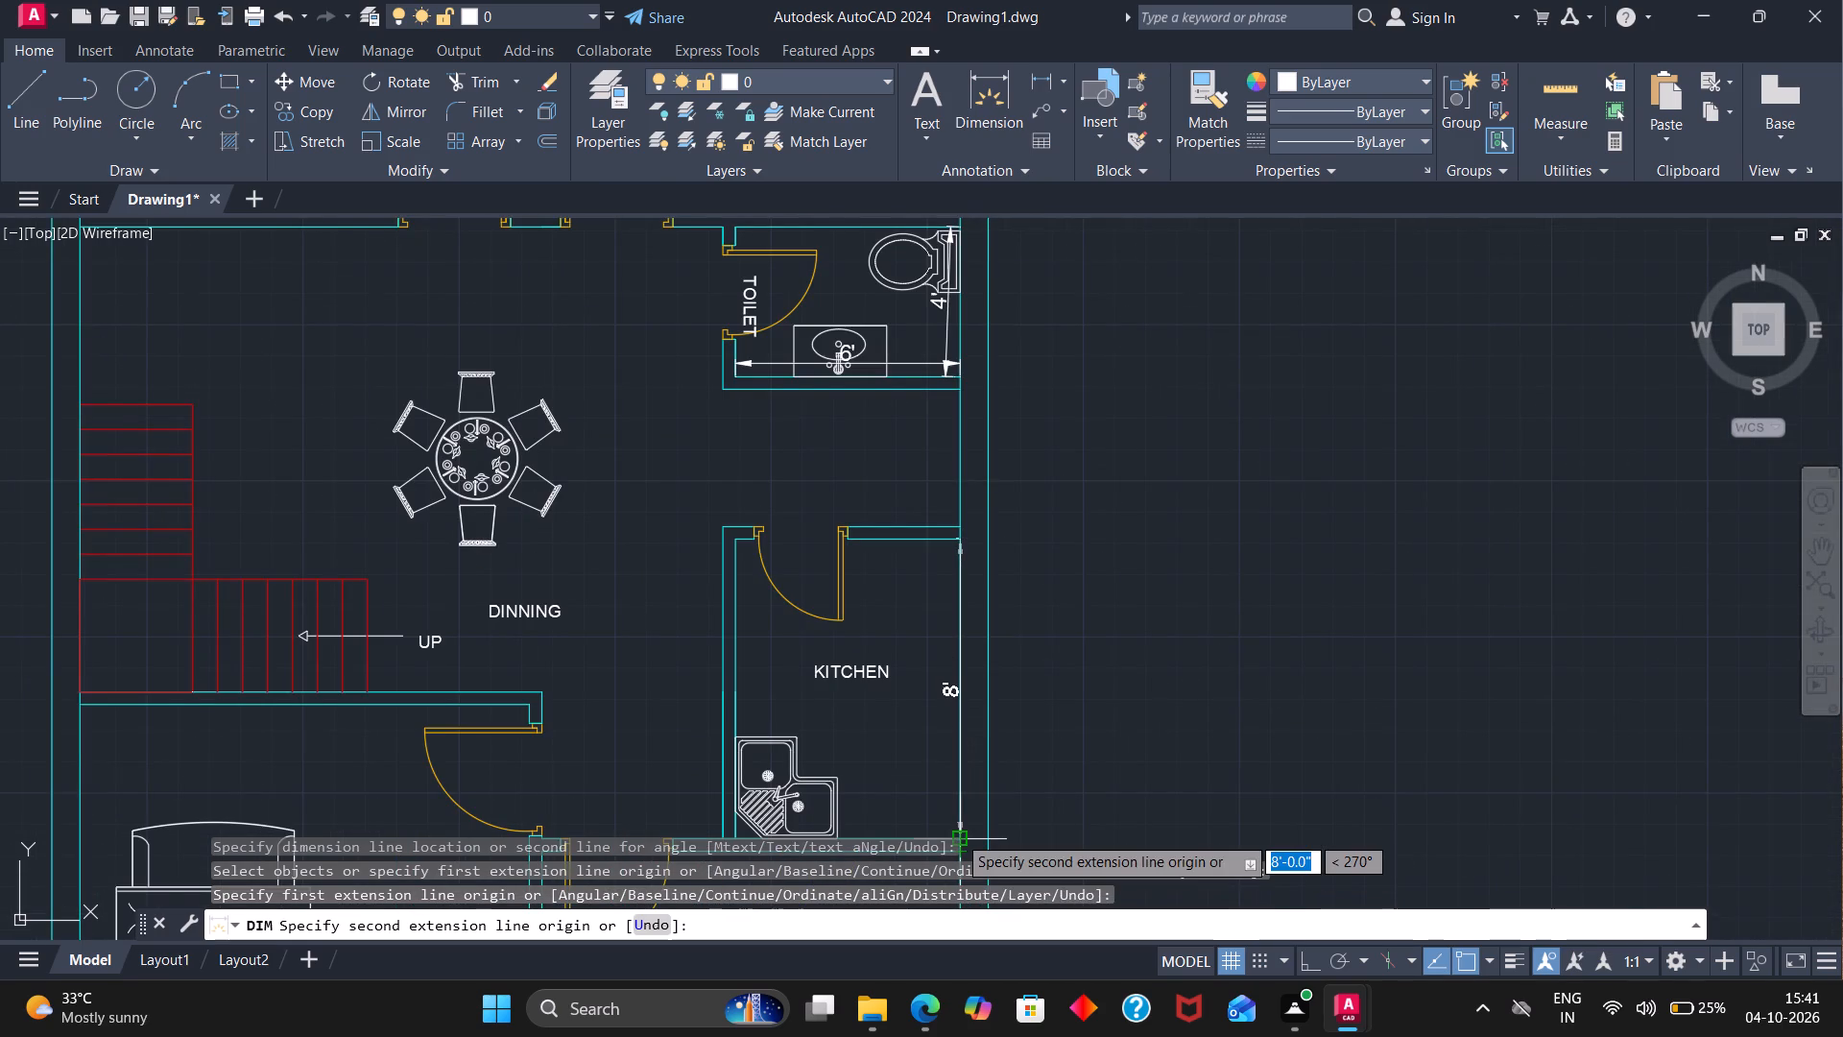
pyautogui.click(957, 834)
pyautogui.click(945, 827)
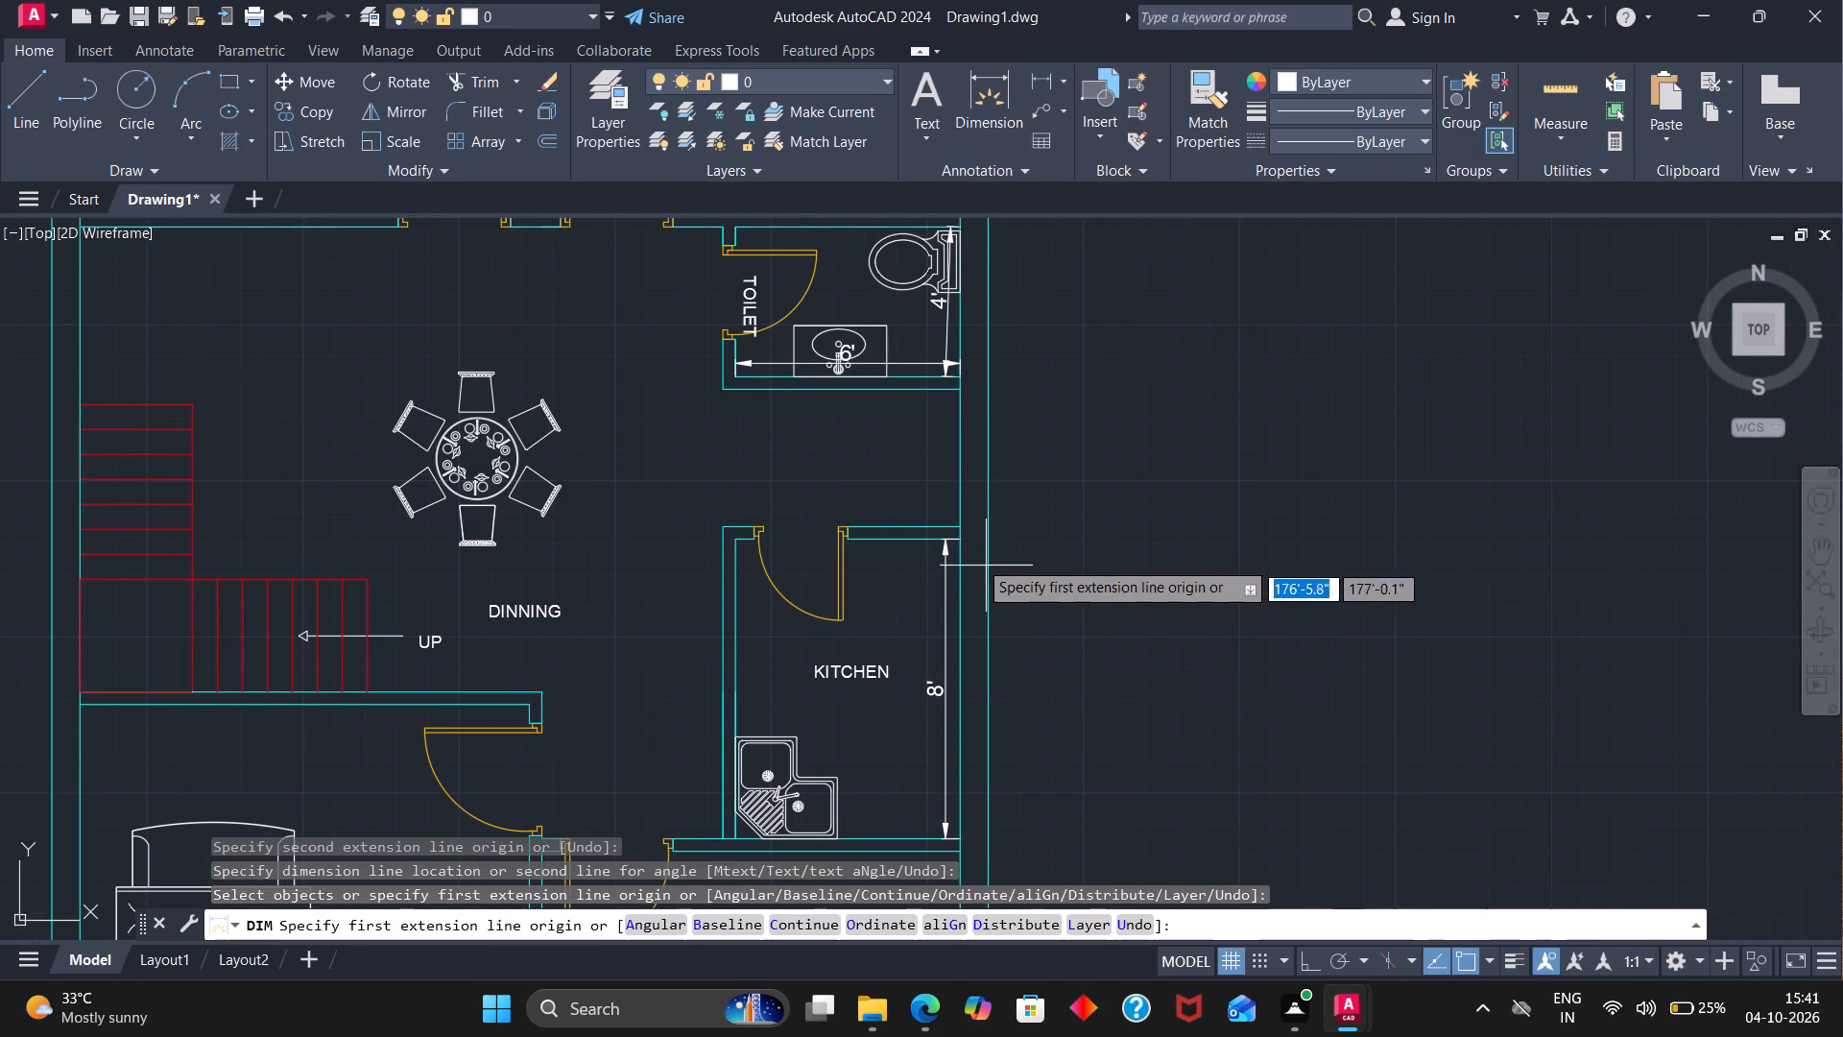
# Dimension the kitchen's width along its upper inner wall, placing the dimension line just below it across the door swing.
pyautogui.click(961, 537)
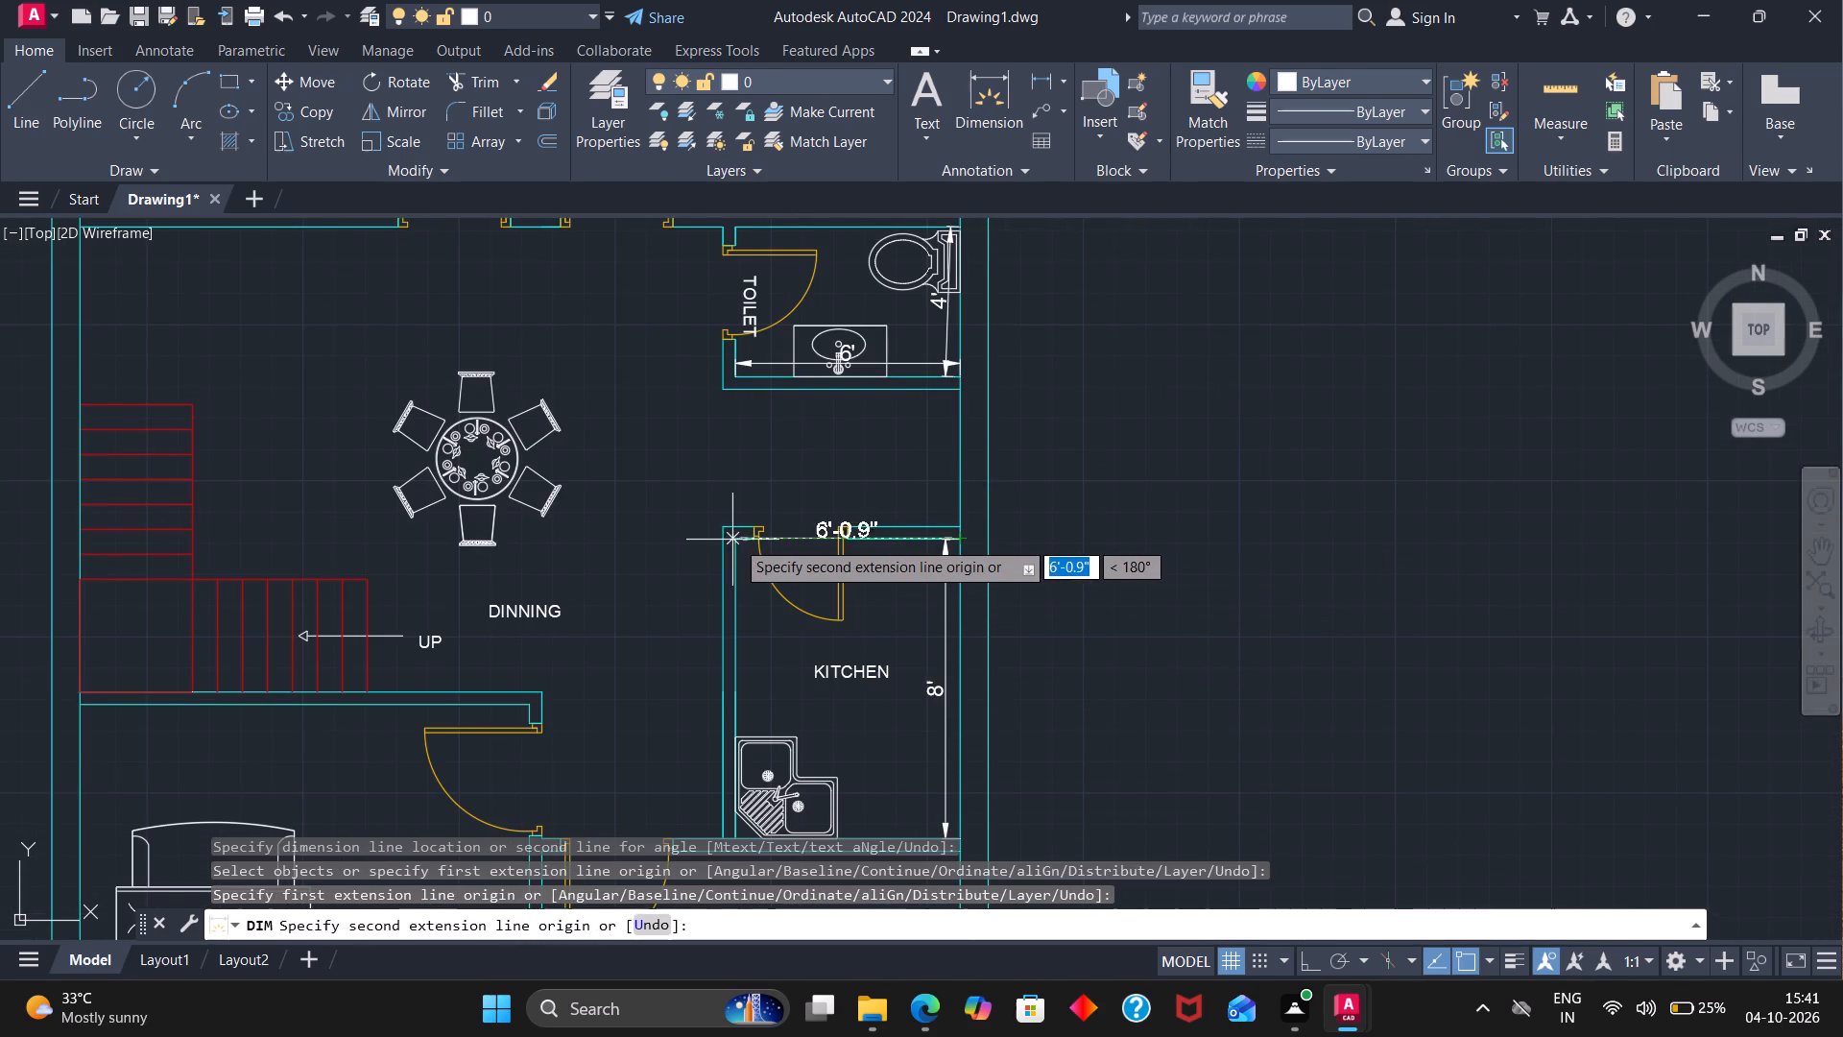
pyautogui.click(731, 543)
pyautogui.click(741, 578)
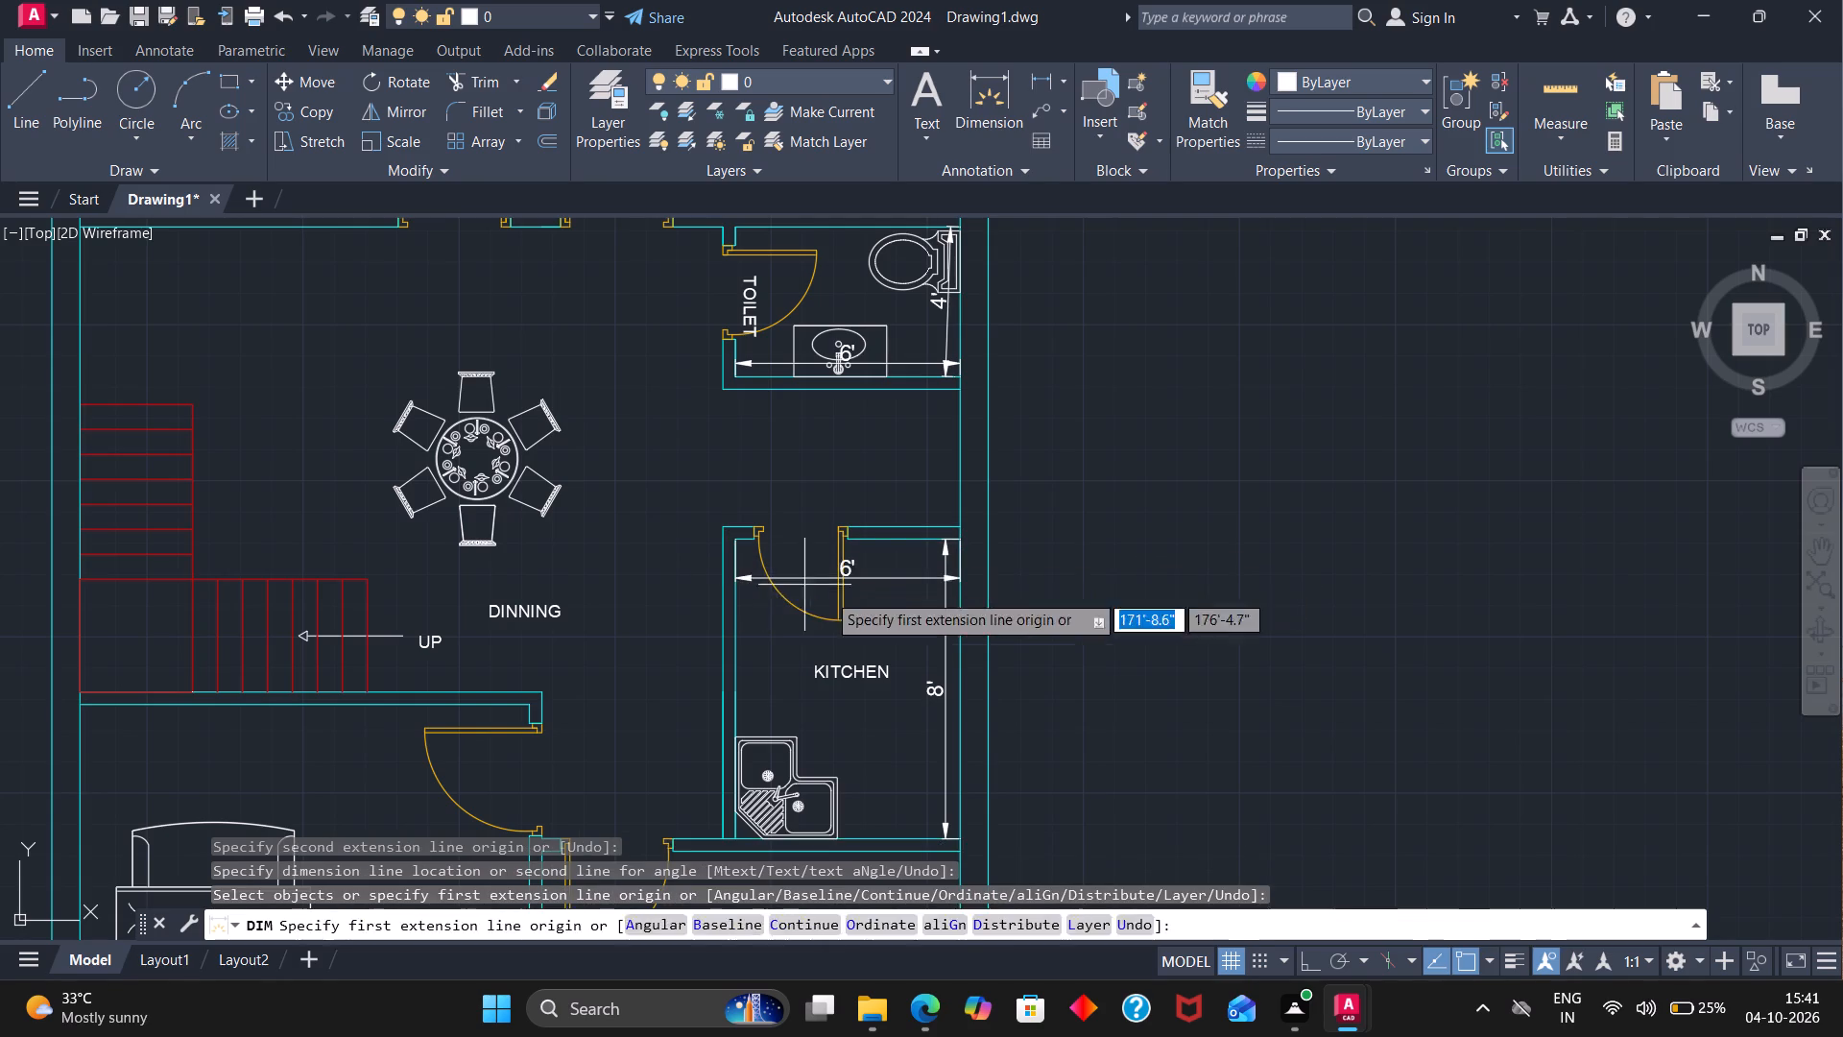
# Dimension the verandah's width from the outer wall to the BED ROOM3 partition, placing the dimension line above the room label.
pyautogui.scroll(-2, 837, 602)
pyautogui.scroll(-1, 831, 705)
pyautogui.scroll(2, 822, 728)
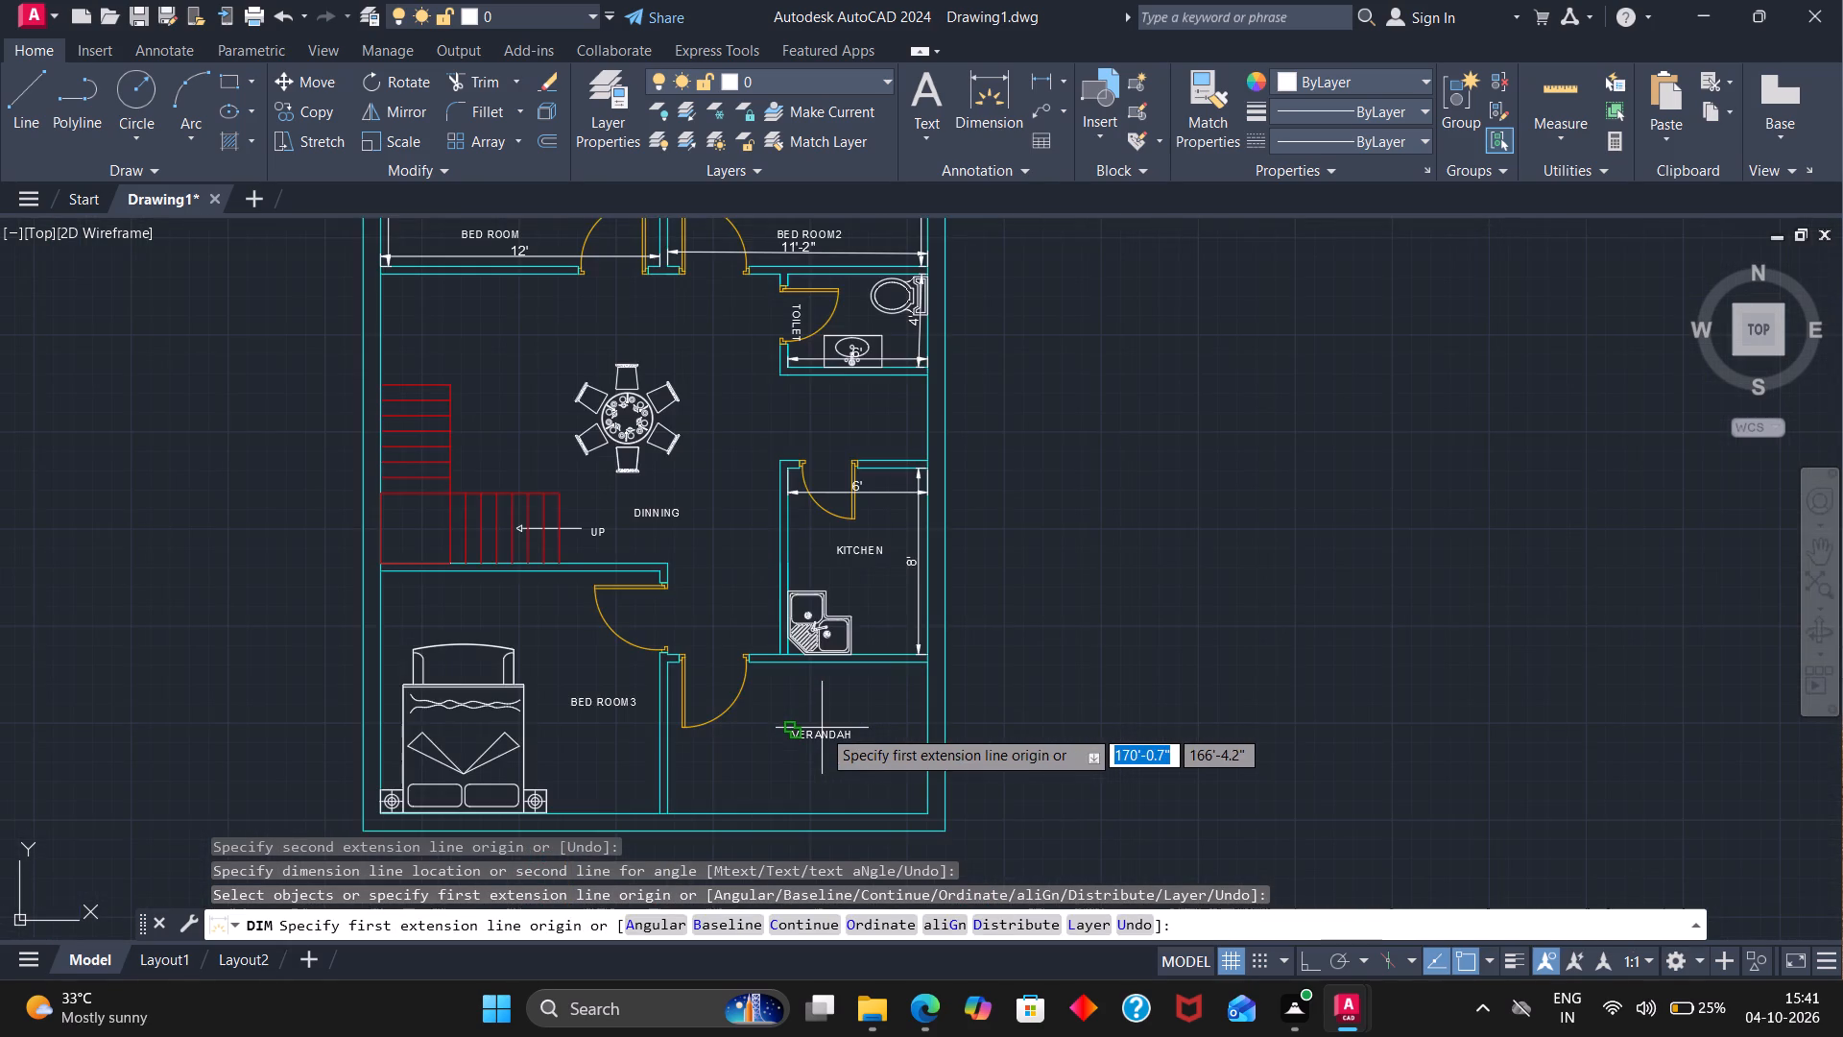
pyautogui.scroll(2, 822, 728)
pyautogui.click(1082, 566)
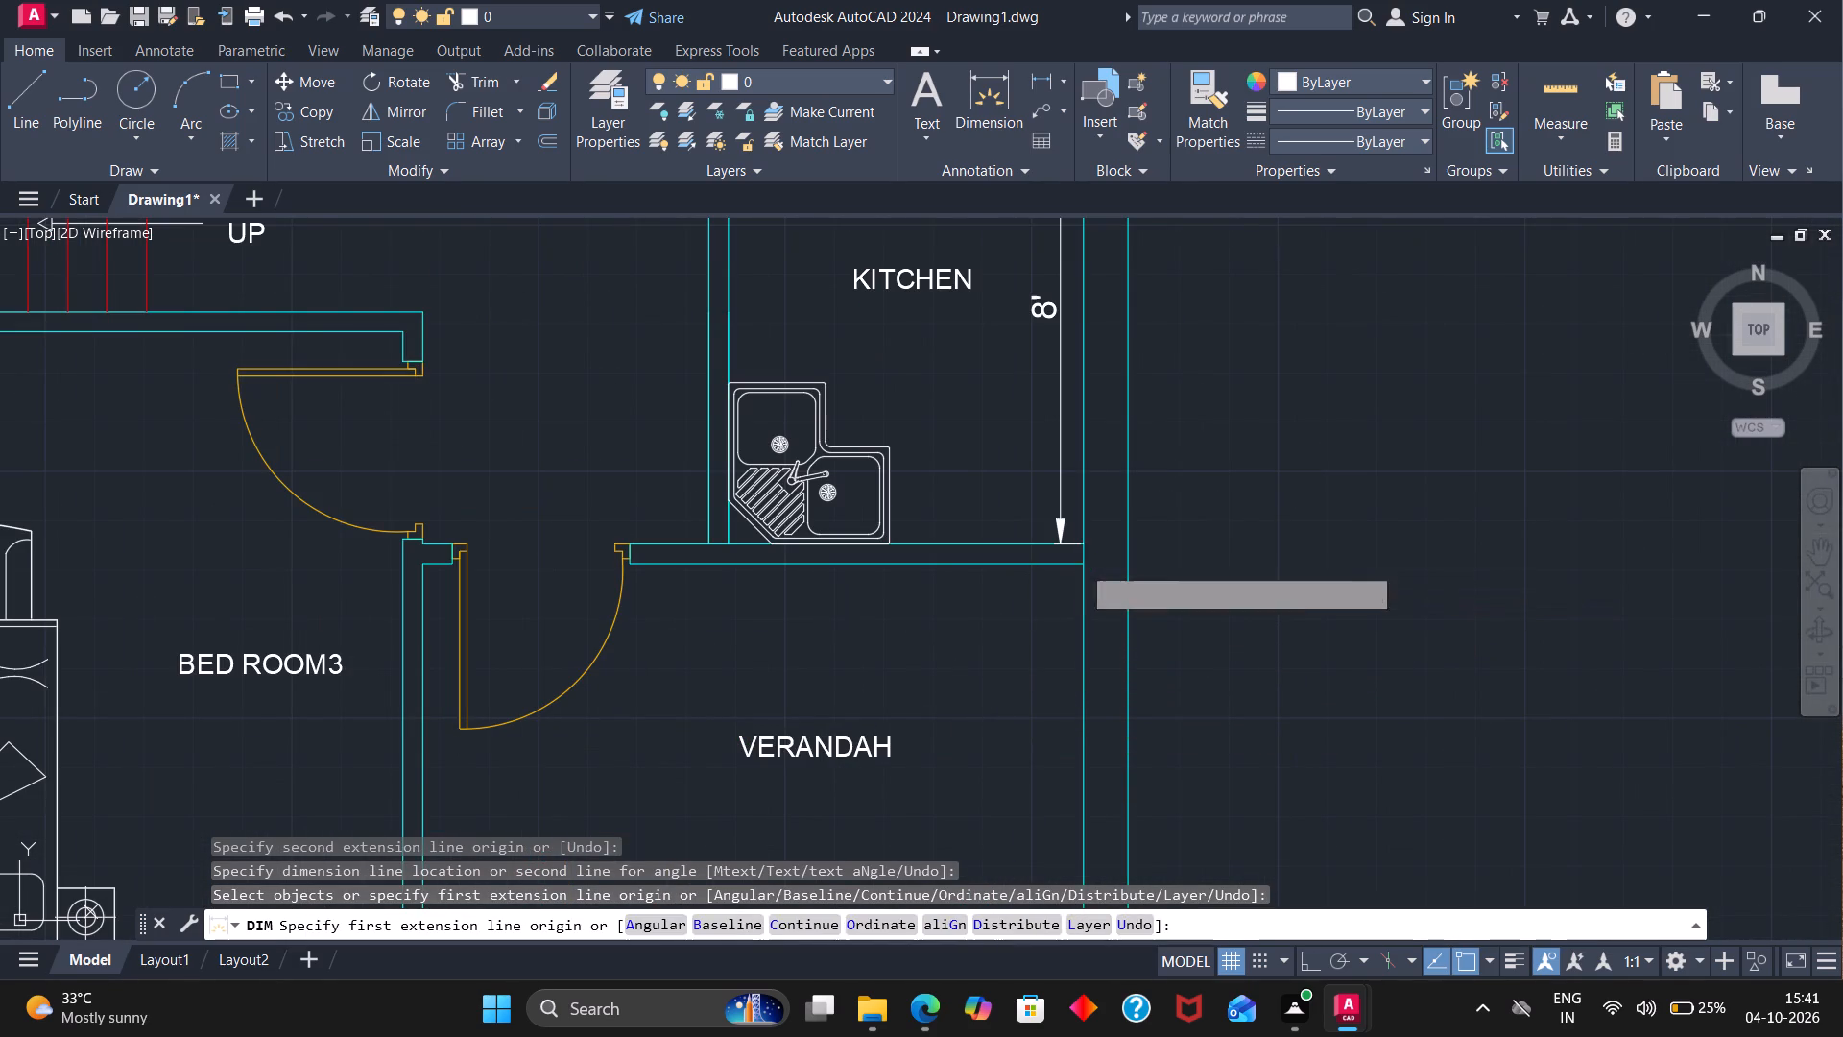
pyautogui.click(421, 566)
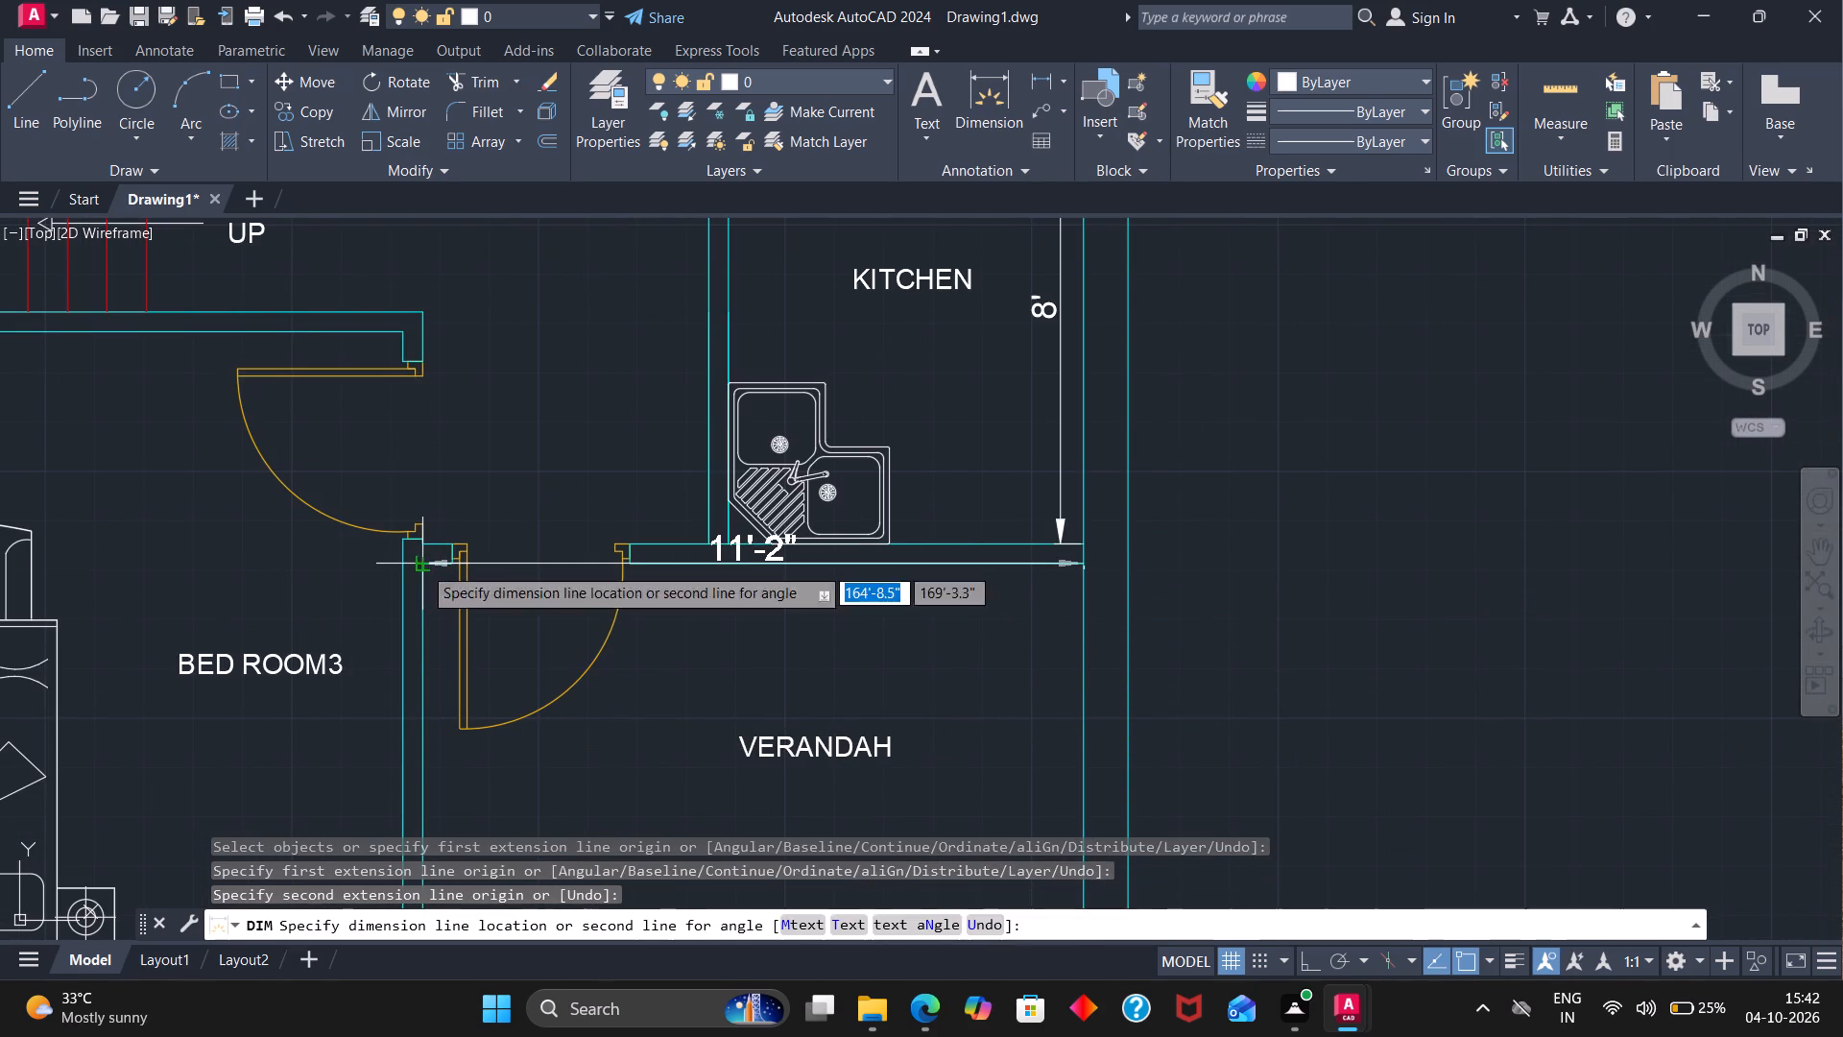
pyautogui.click(489, 656)
# Dimension the verandah's depth along the inner face of the outer side wall, with the dimension line just inside.
pyautogui.scroll(-2, 812, 663)
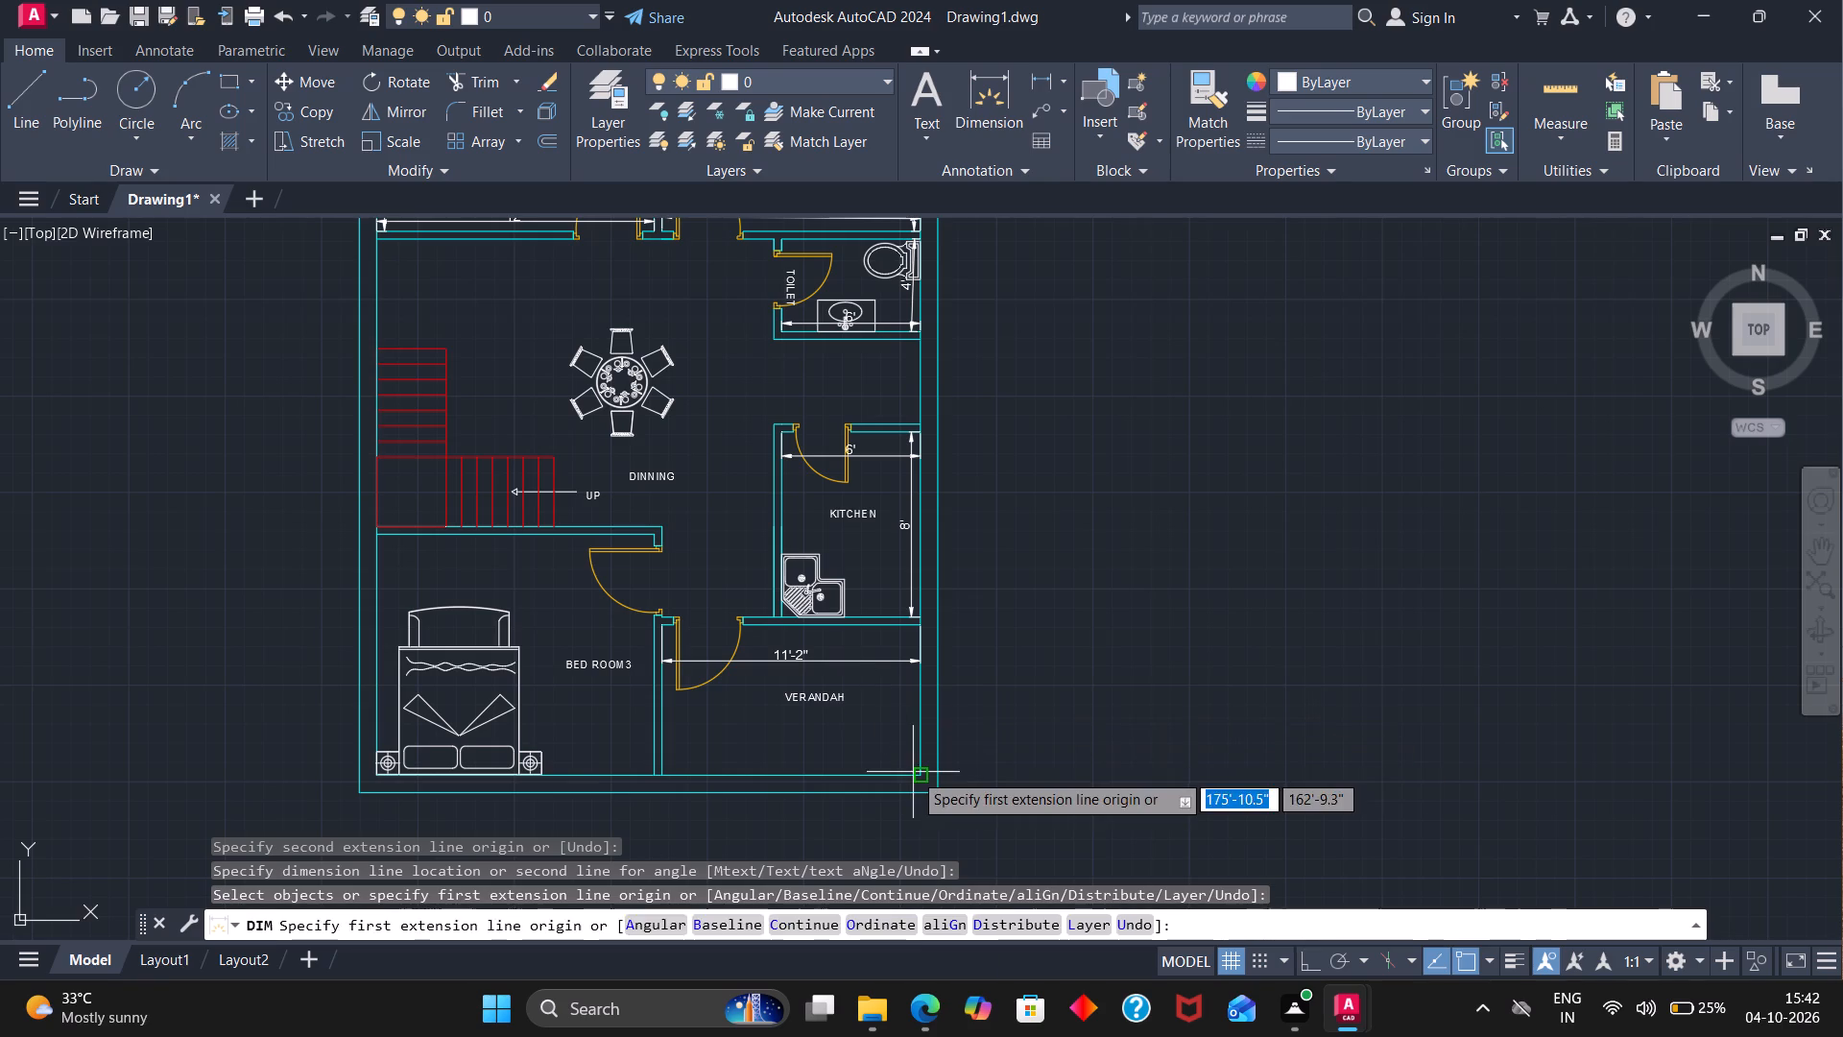
pyautogui.click(917, 772)
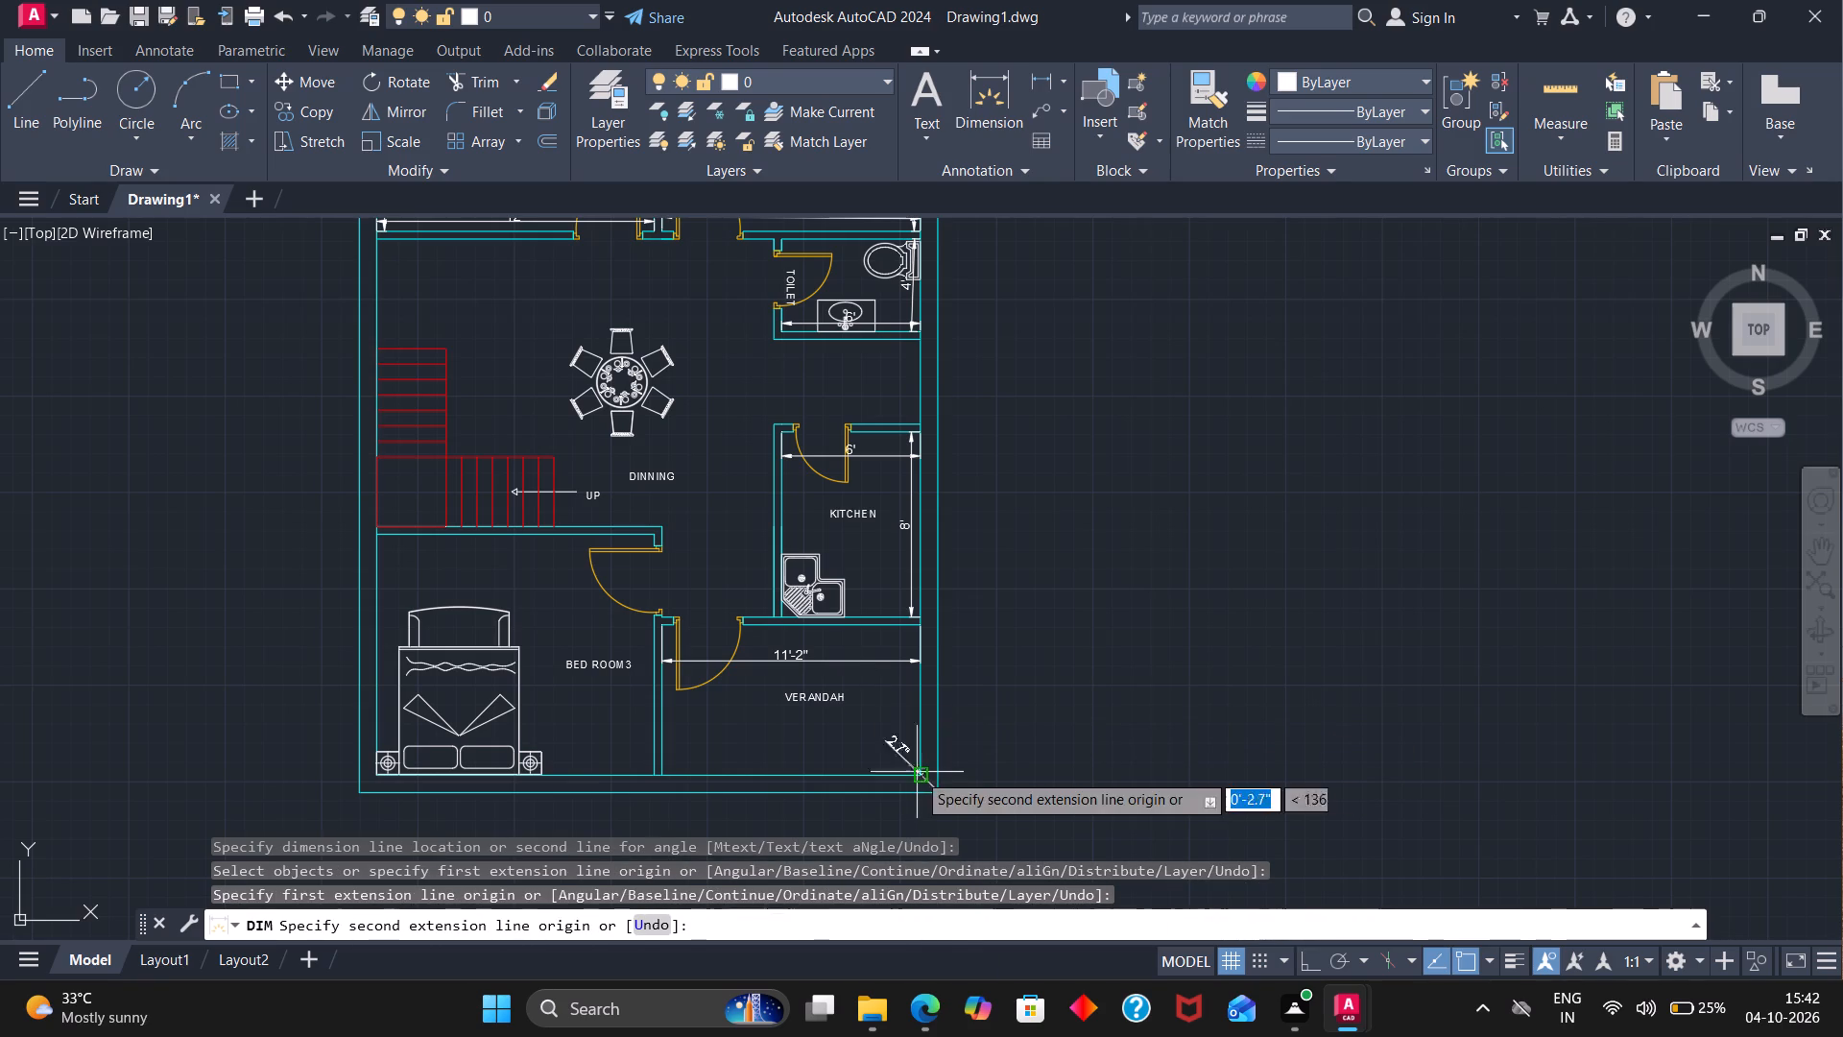
pyautogui.scroll(3, 916, 626)
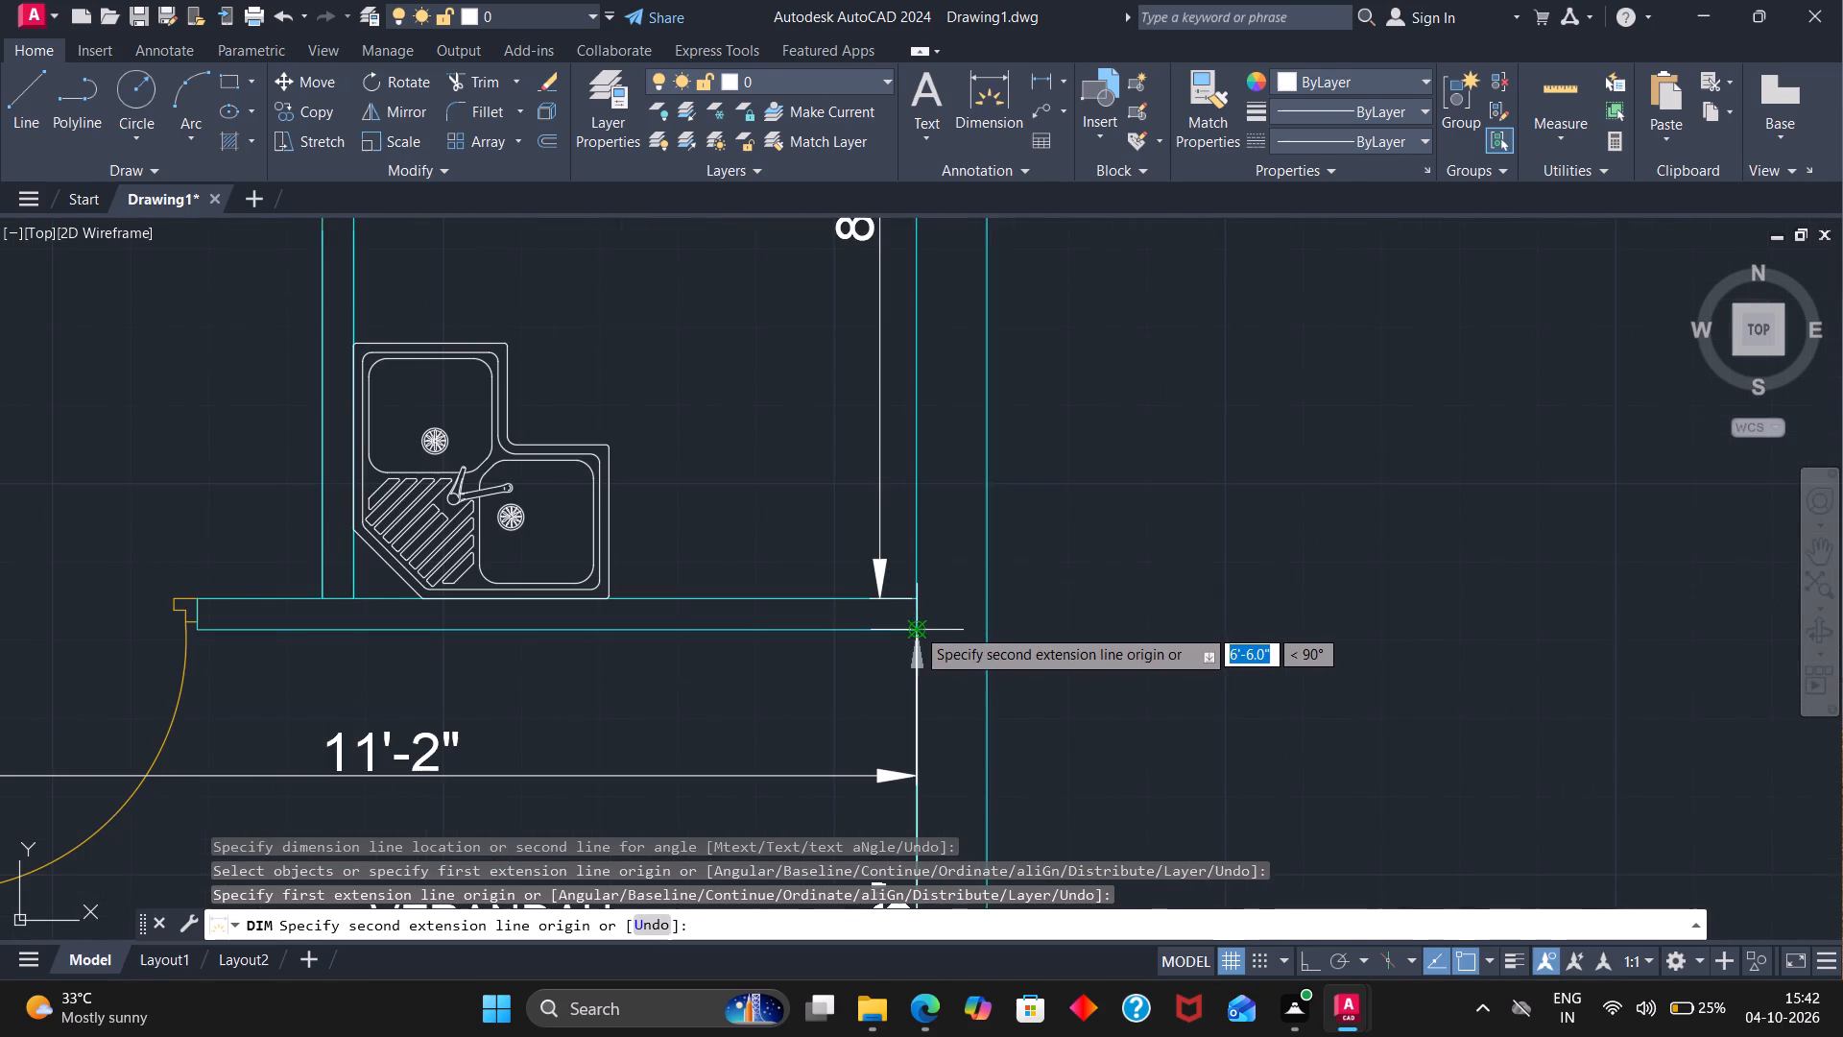
pyautogui.click(912, 629)
pyautogui.click(877, 642)
# Dimension the depth of BED ROOM3 along the inner face of its outer side wall, with the dimension line just inside the room.
pyautogui.scroll(-2, 877, 642)
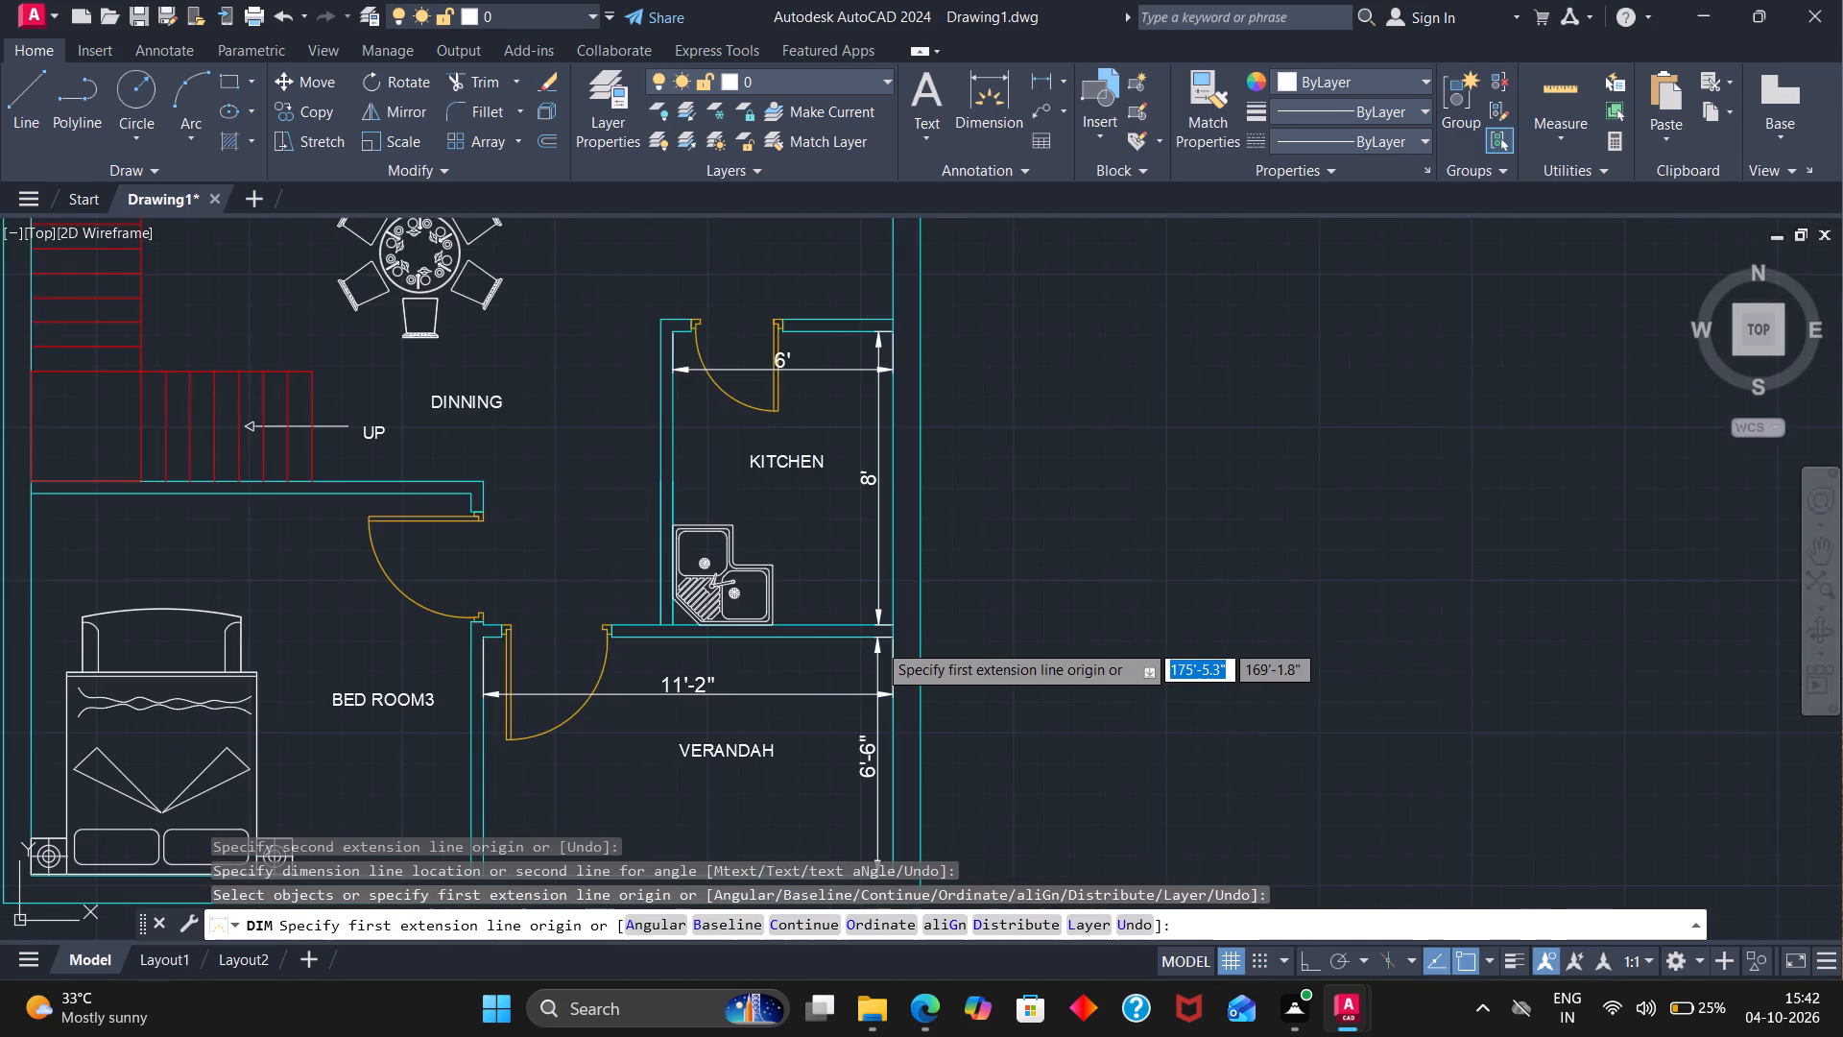
pyautogui.scroll(-2, 873, 648)
pyautogui.scroll(3, 595, 648)
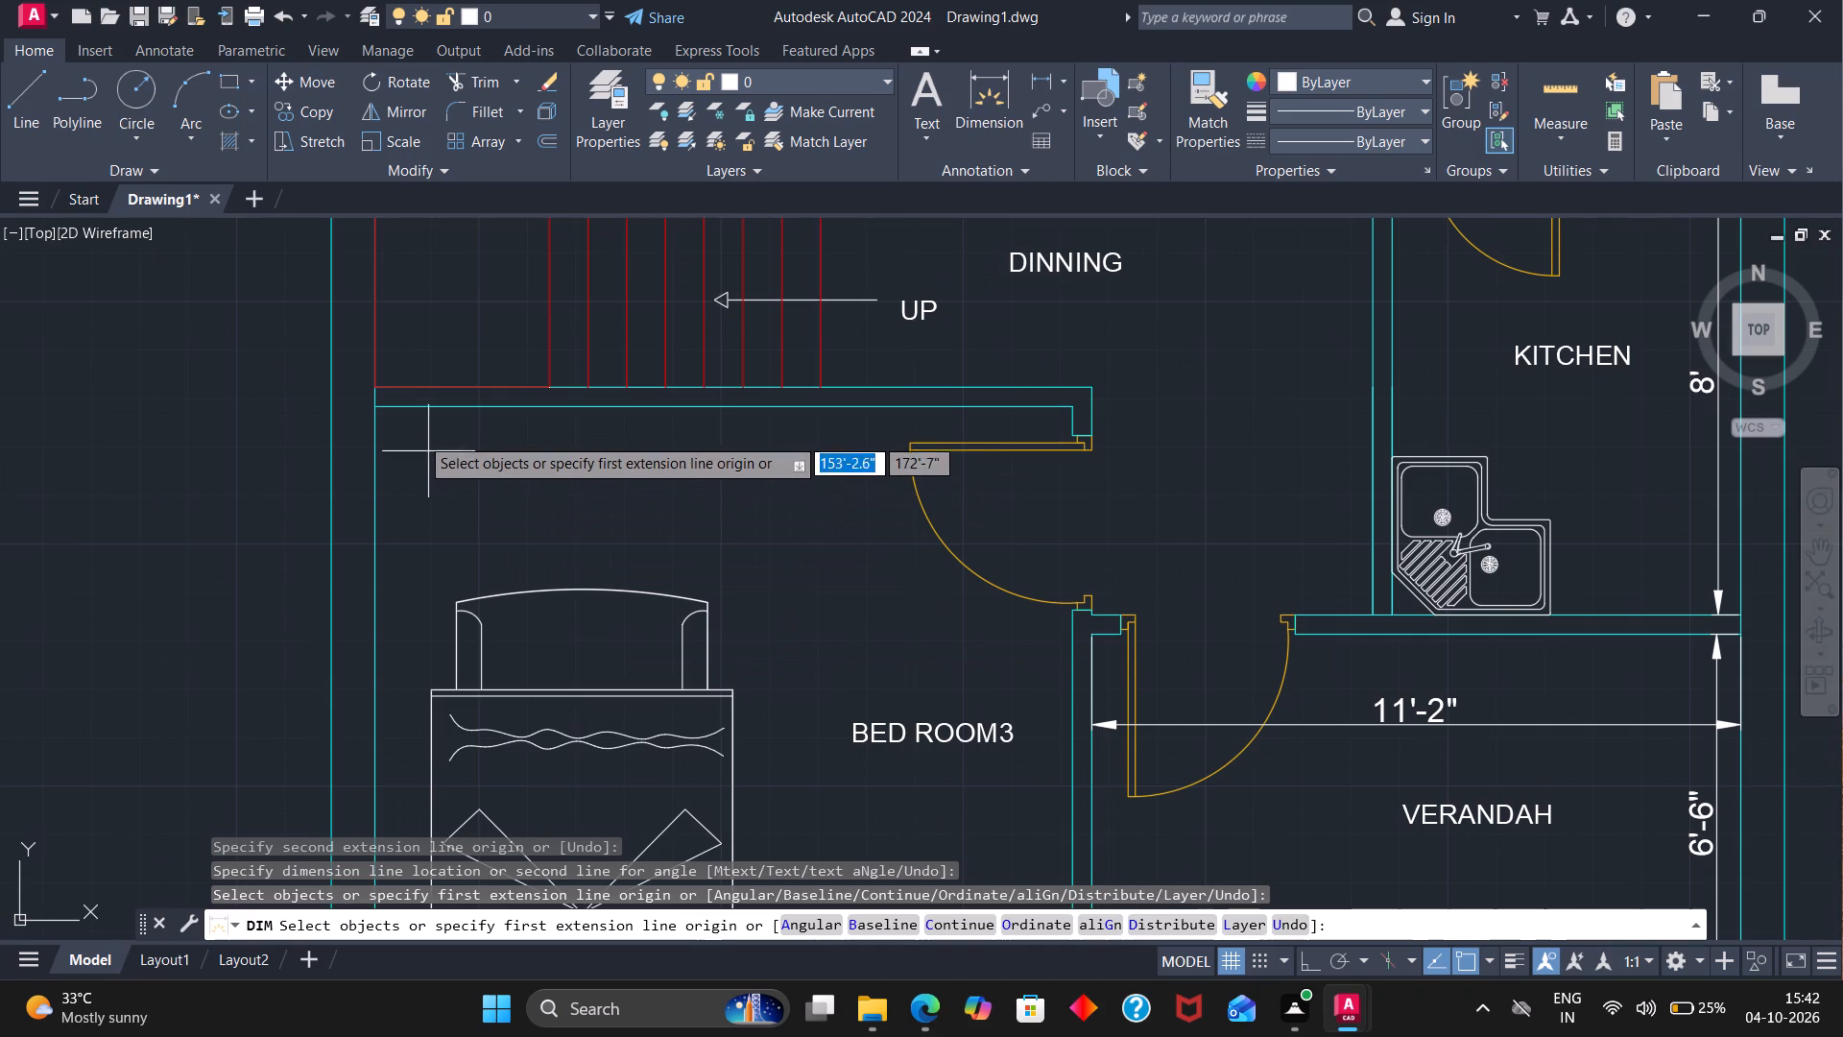
pyautogui.click(375, 411)
pyautogui.scroll(-2, 382, 472)
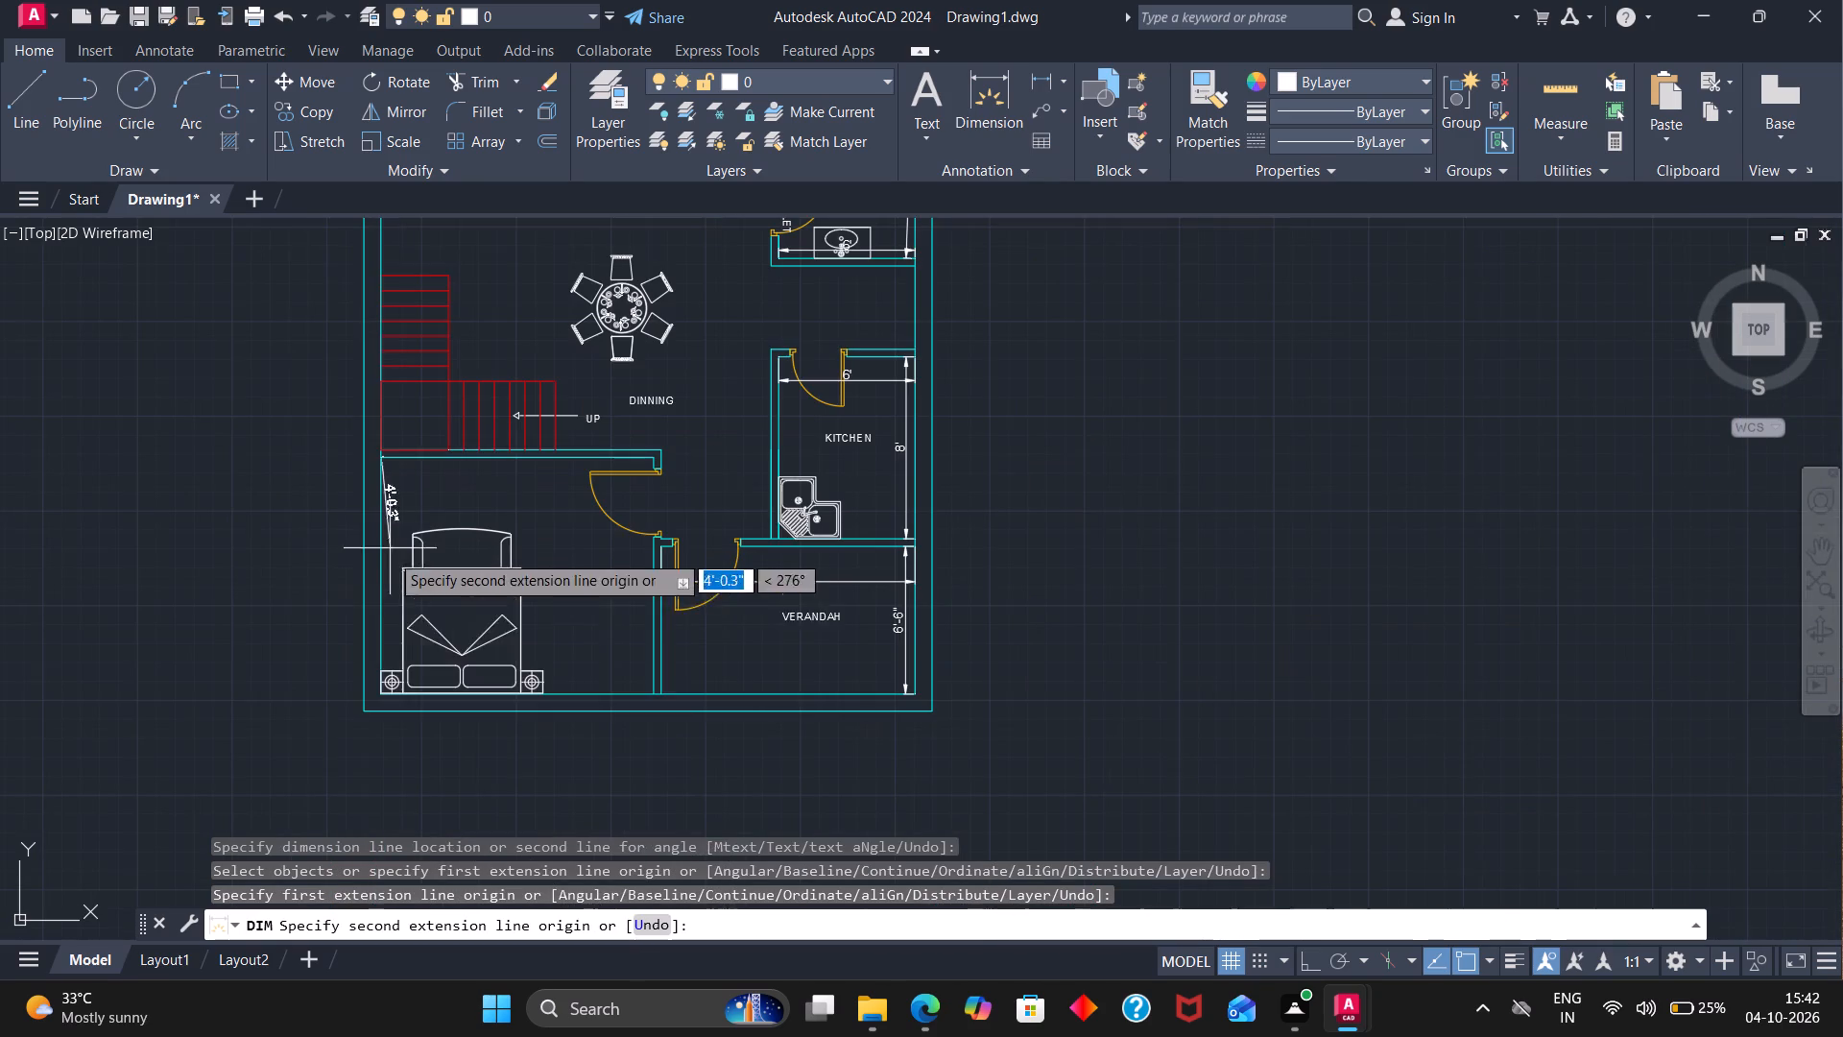
pyautogui.scroll(2, 381, 698)
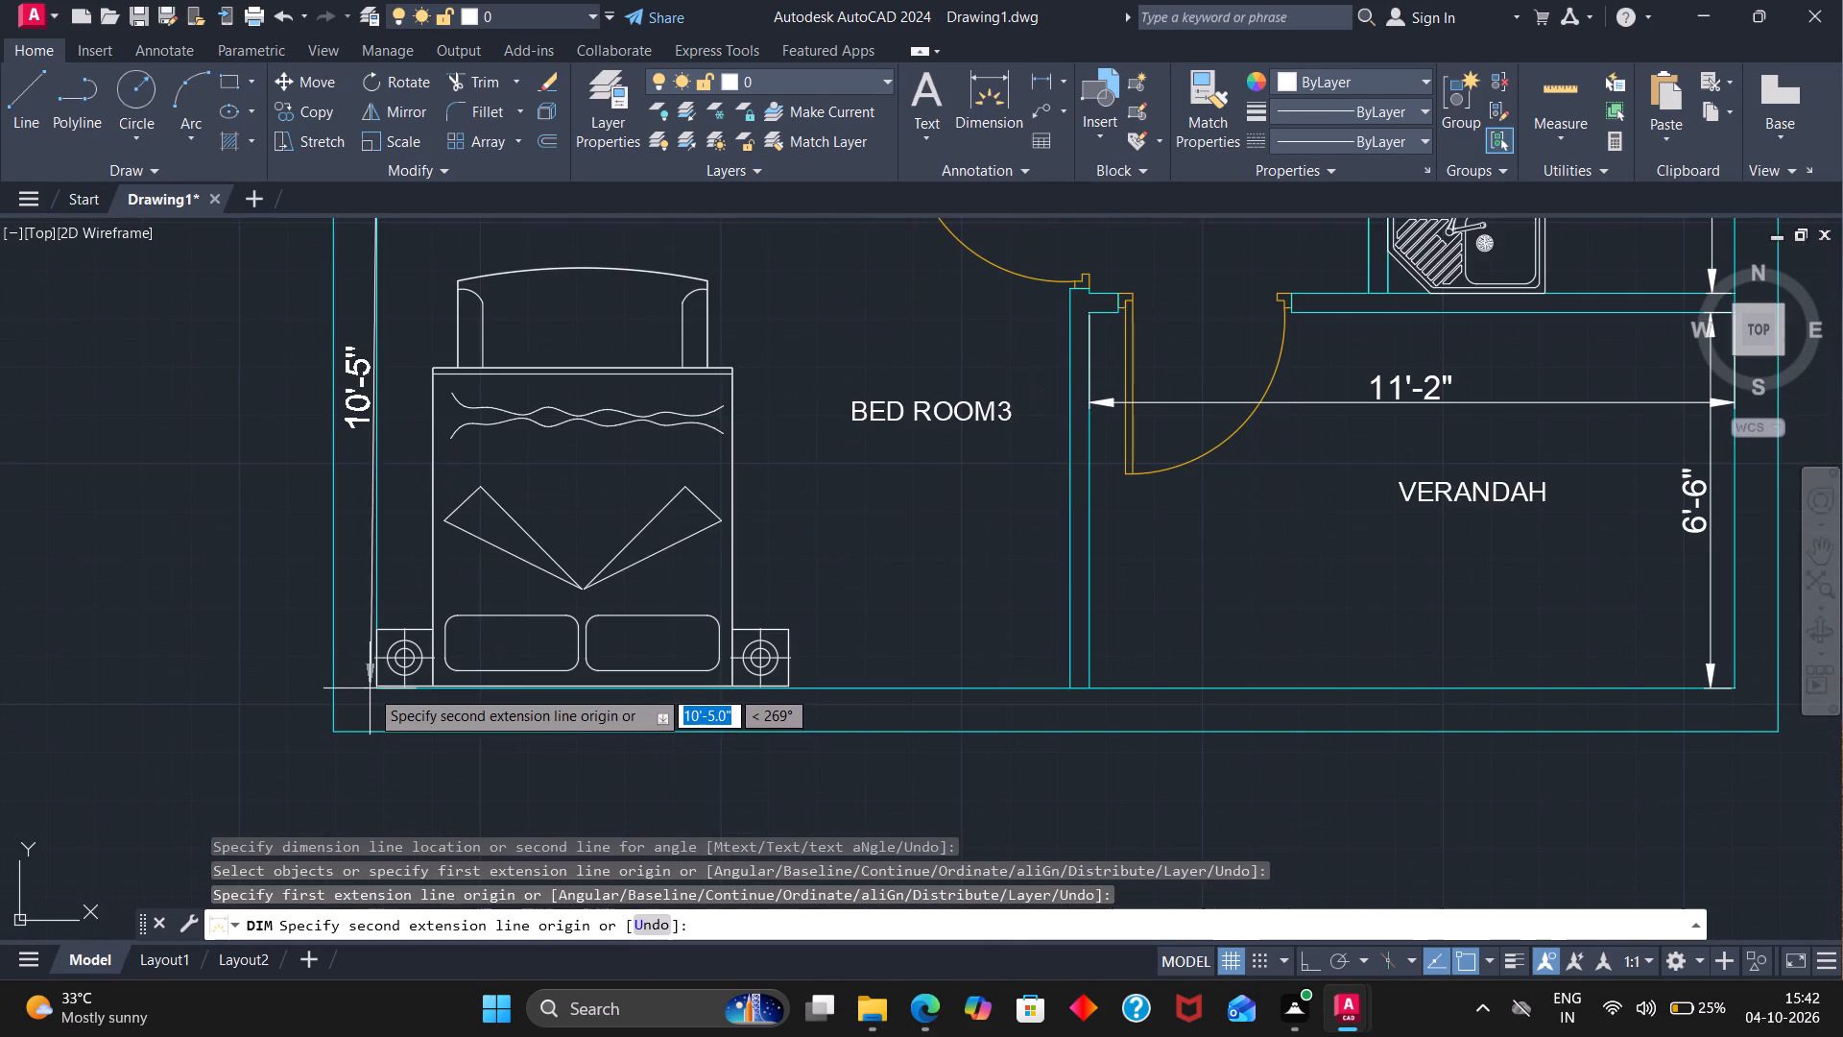
pyautogui.click(374, 691)
pyautogui.click(395, 694)
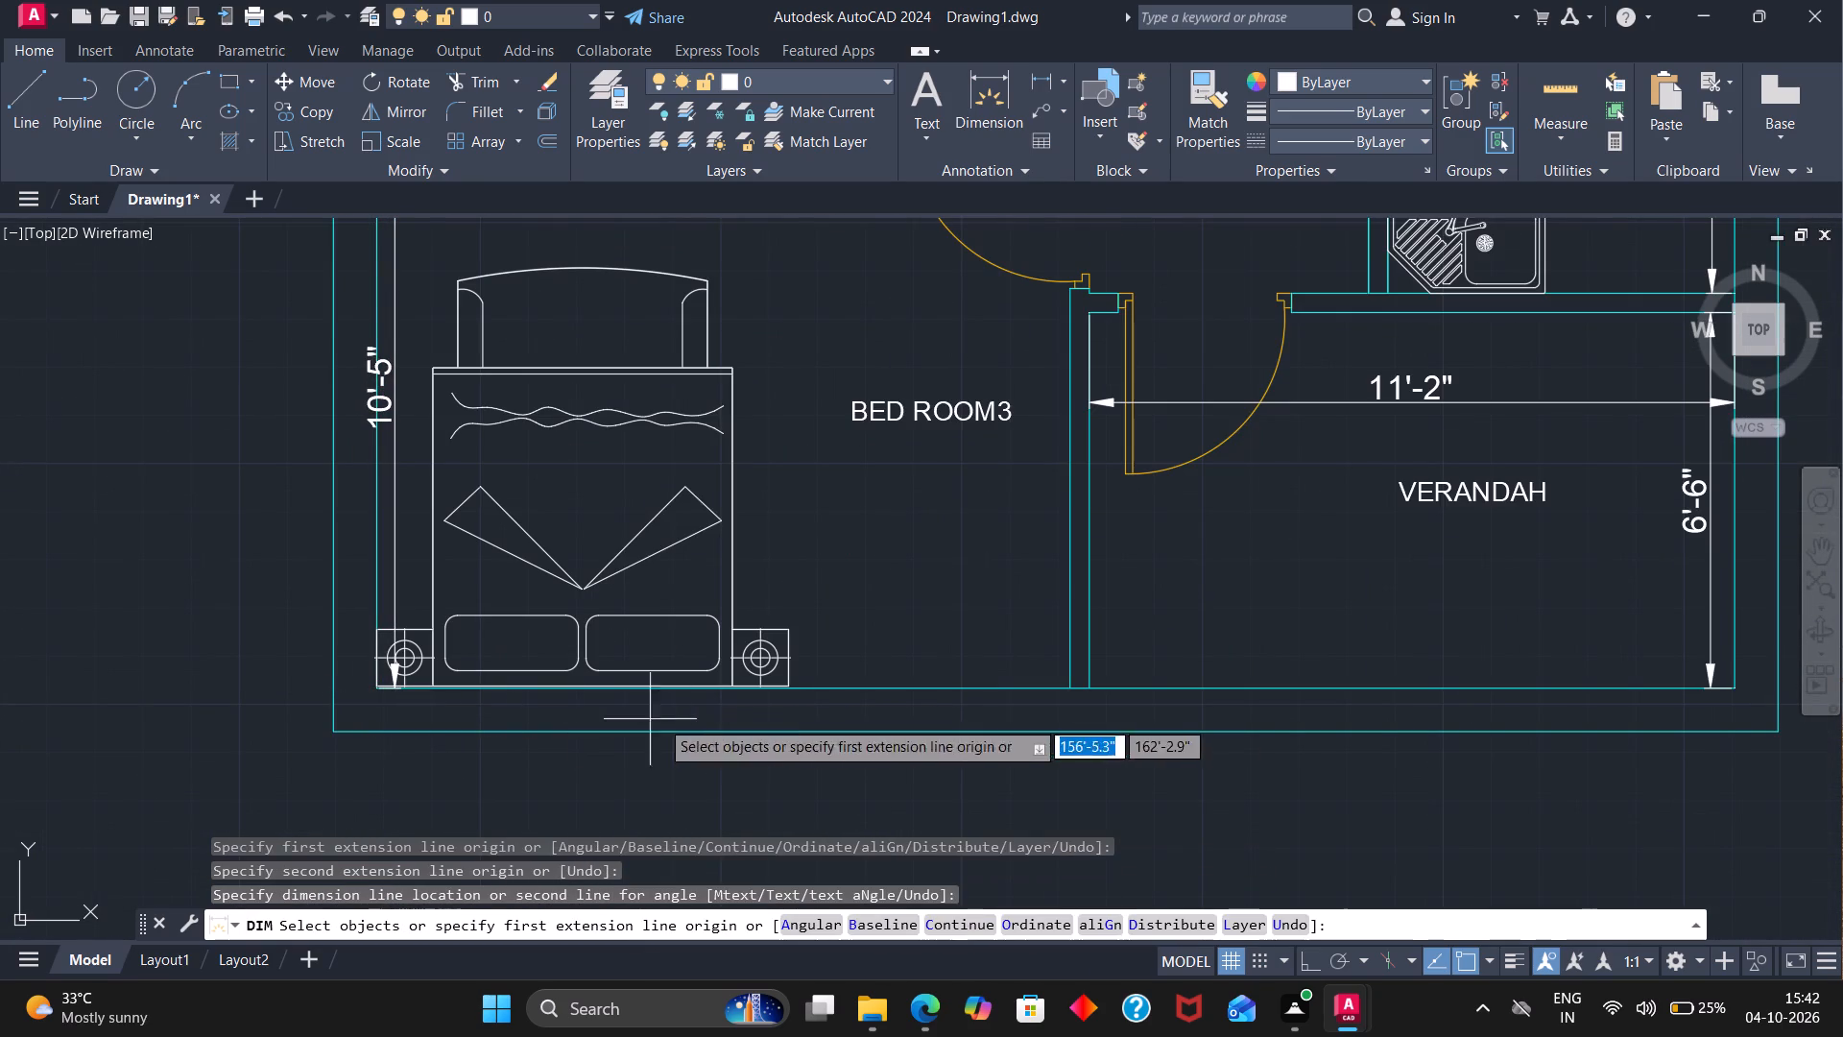
# Dimension the width of BED ROOM3 along its lower inner wall, placing the dimension line across the pillows and bedside tables.
pyautogui.click(1071, 688)
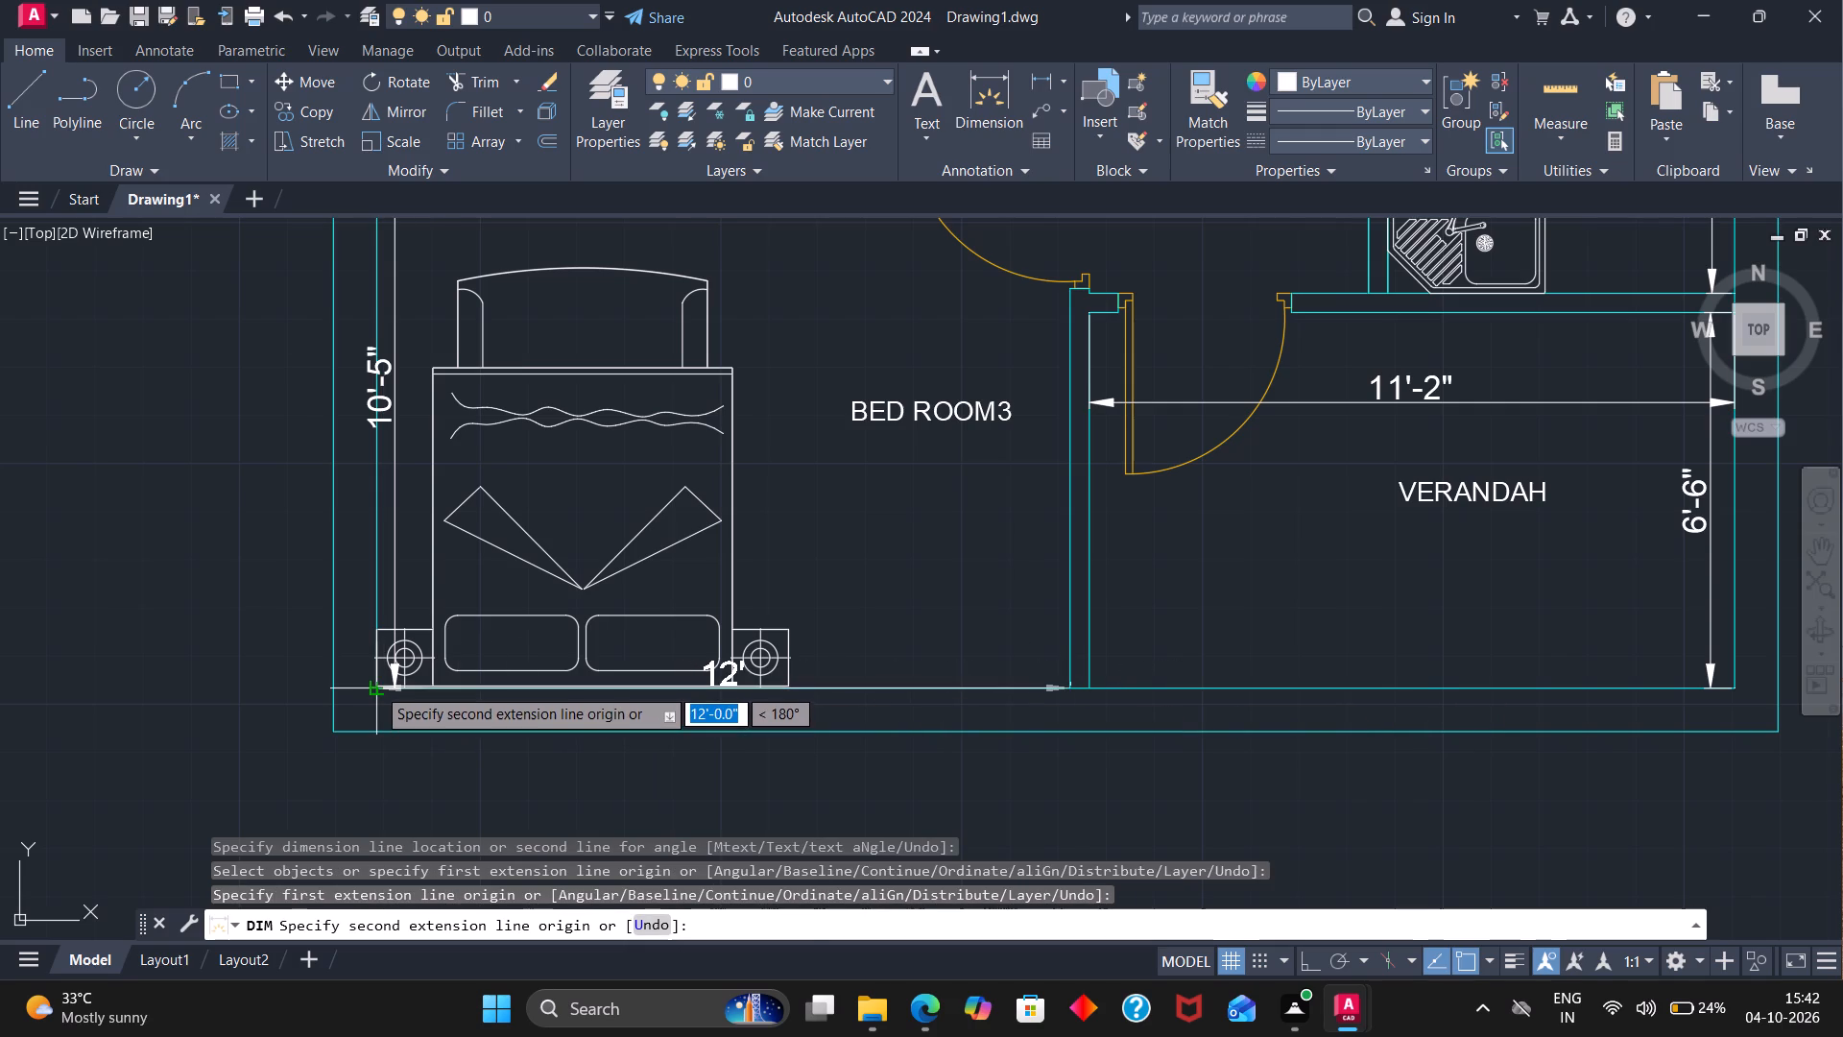
pyautogui.click(376, 687)
pyautogui.click(405, 640)
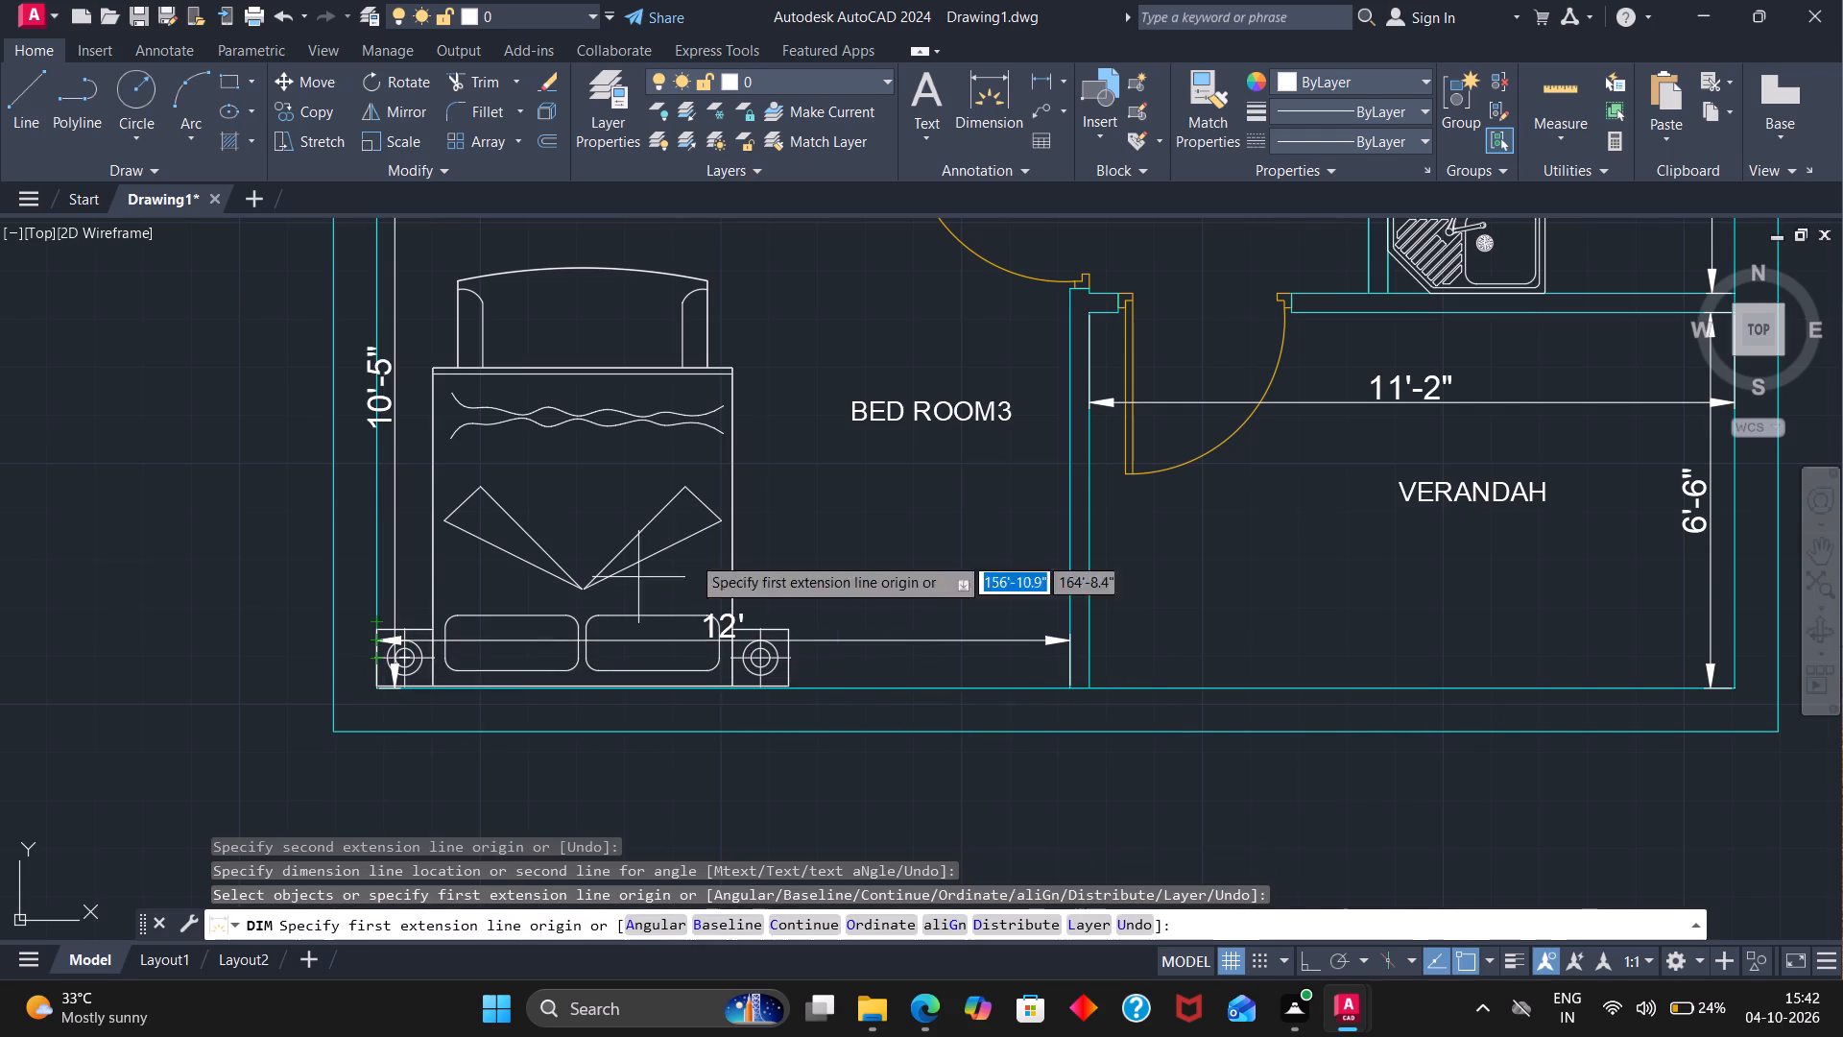
# Dimension the dining area's depth along the outer wall from the BED ROOM wall to the BED ROOM3 wall, placing the line just inside across the stairs.
pyautogui.scroll(-2, 830, 492)
pyautogui.scroll(-3, 844, 279)
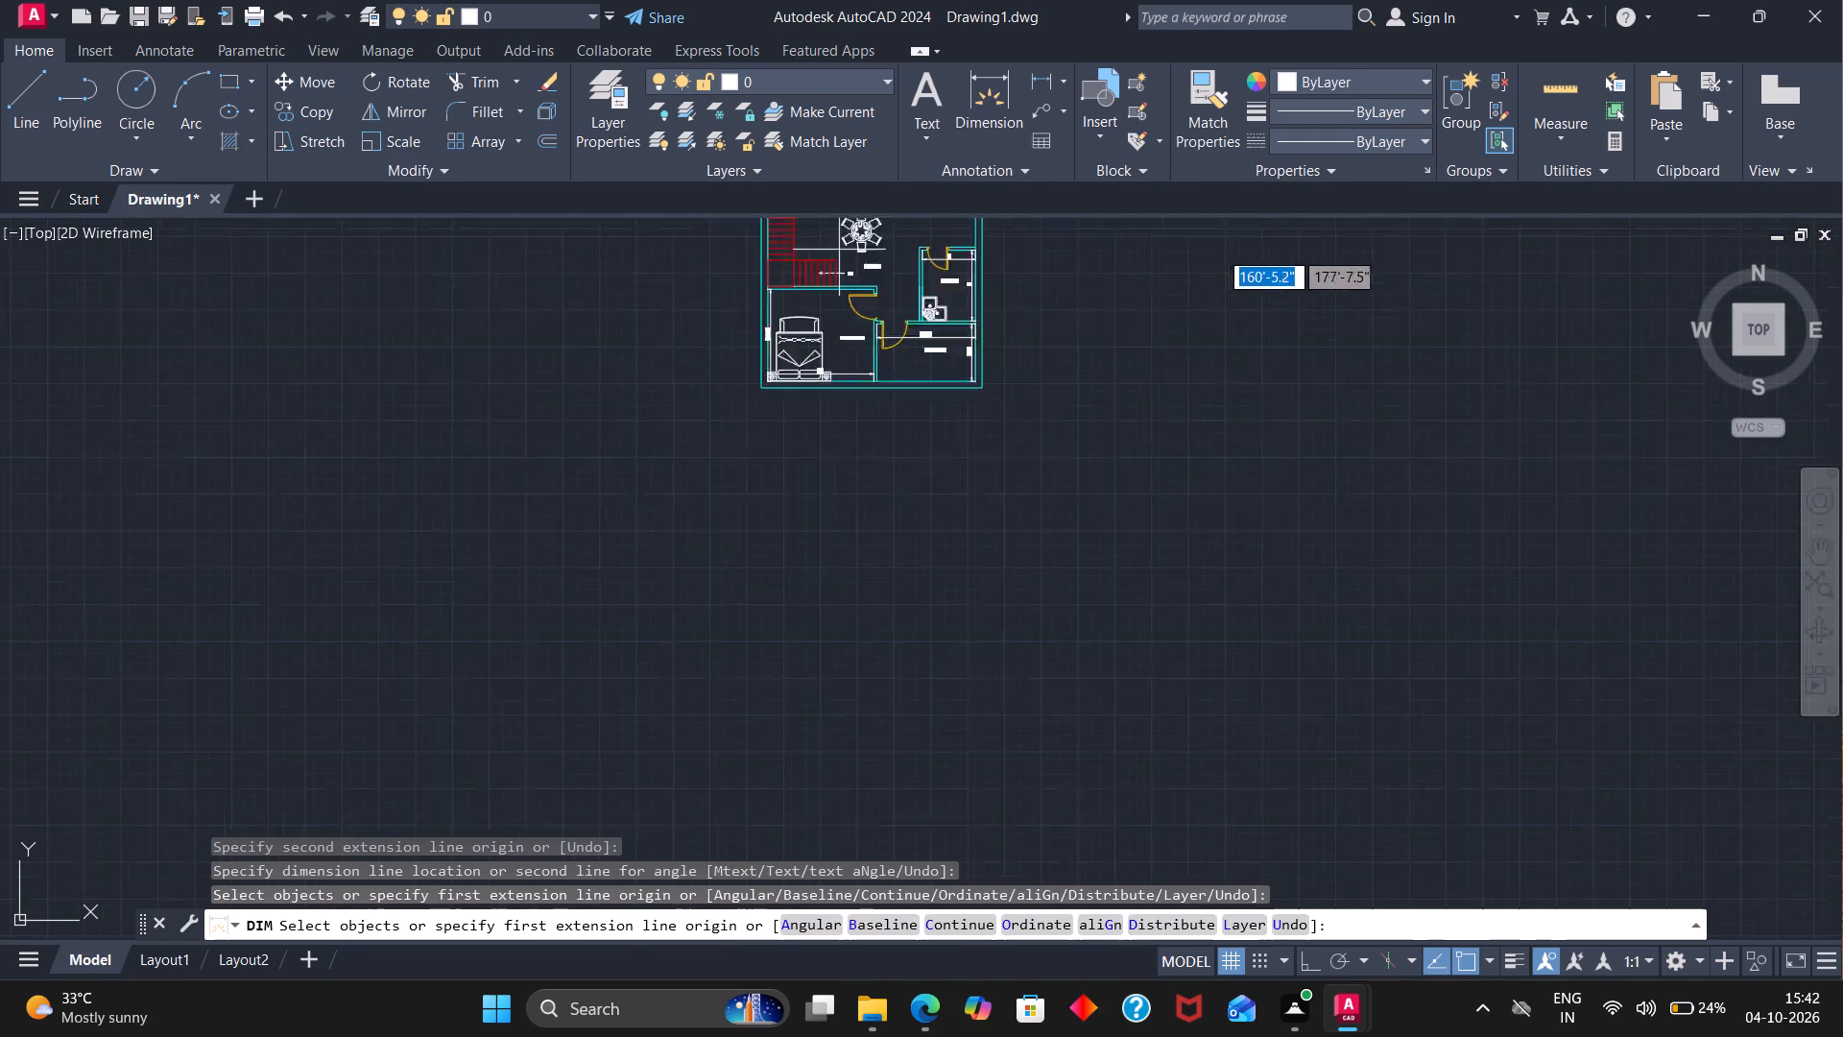
pyautogui.scroll(-2, 838, 250)
pyautogui.scroll(5, 829, 219)
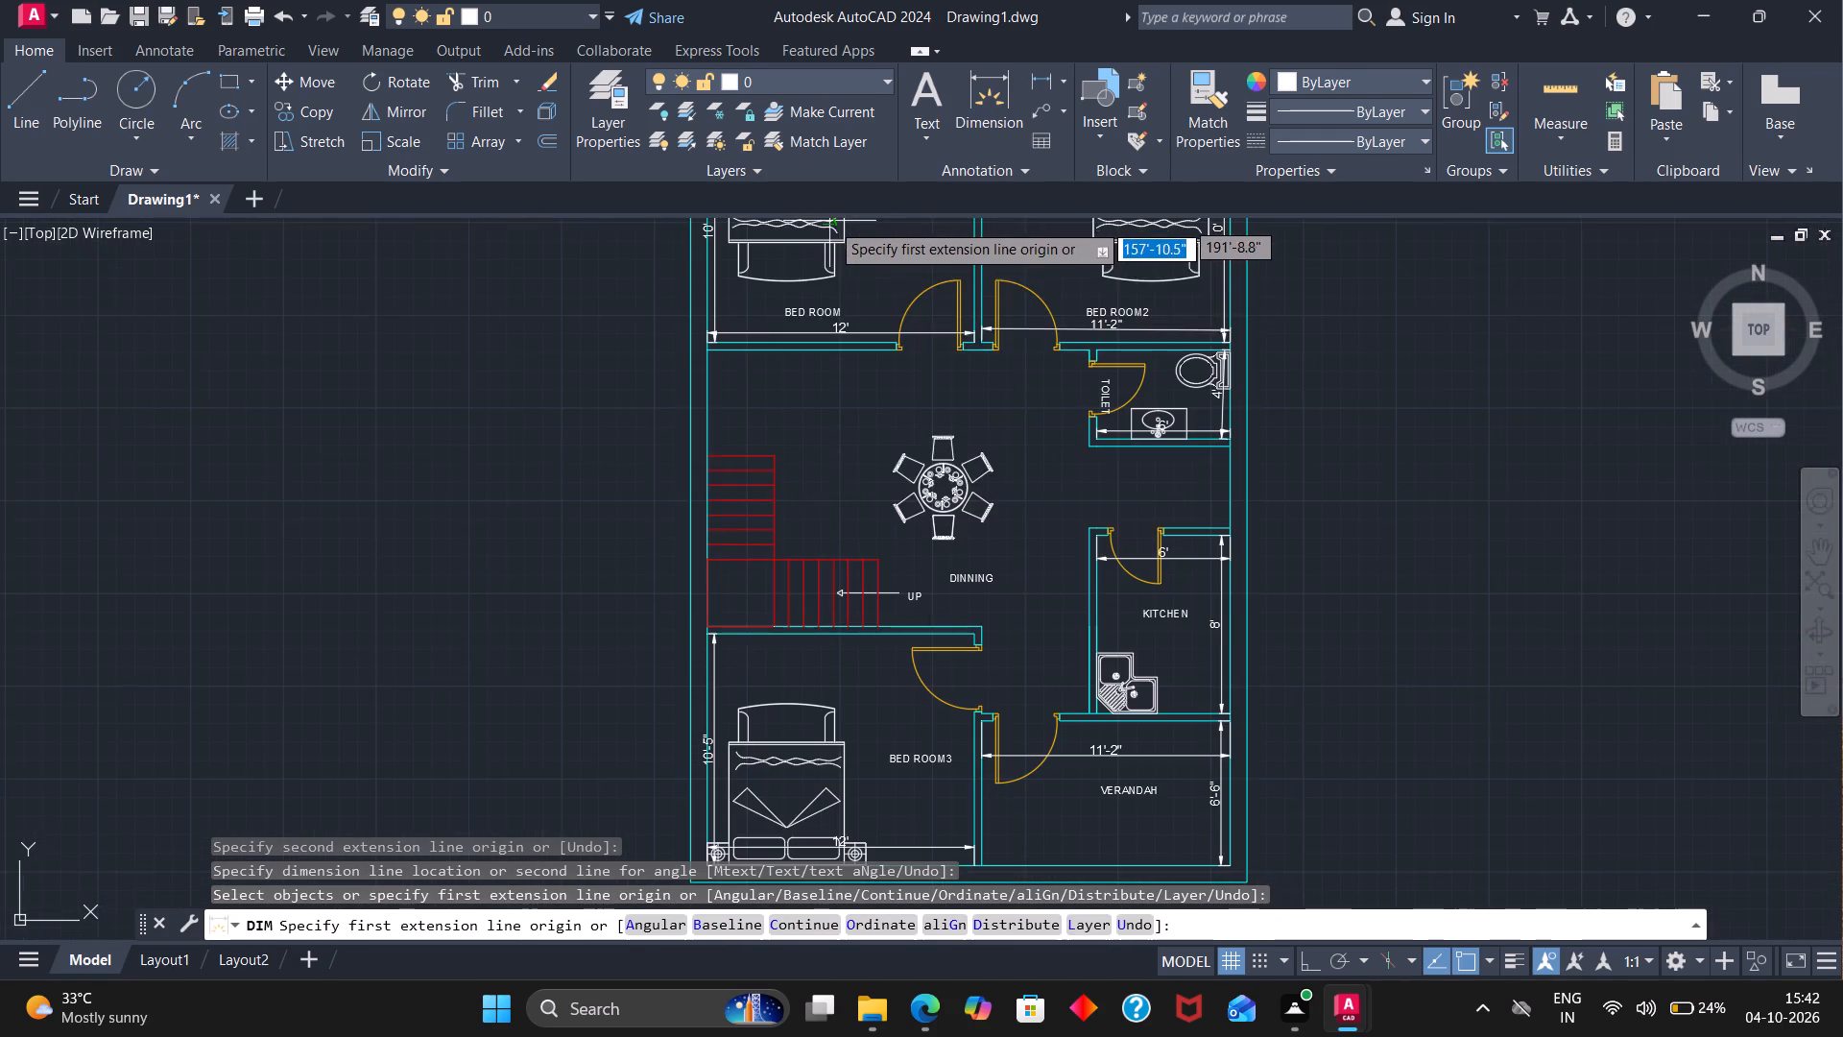
pyautogui.scroll(2, 725, 369)
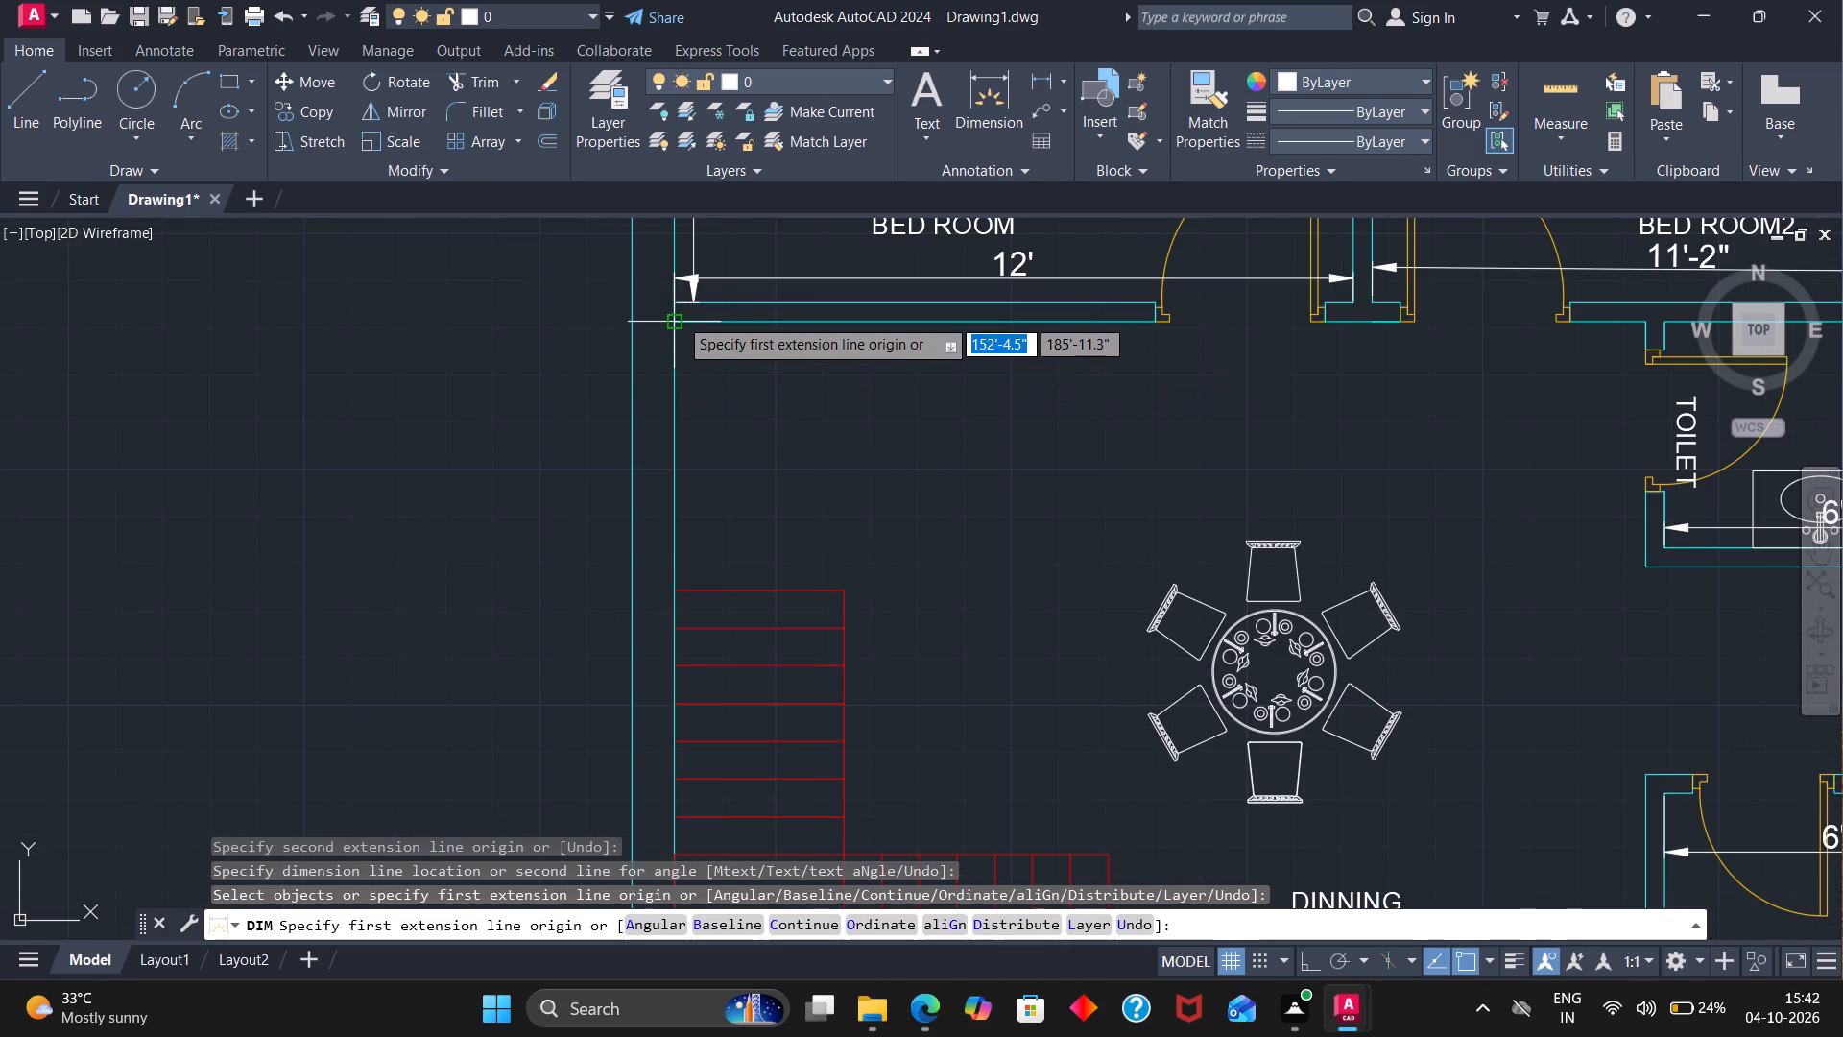
pyautogui.click(679, 317)
pyautogui.scroll(-2, 684, 788)
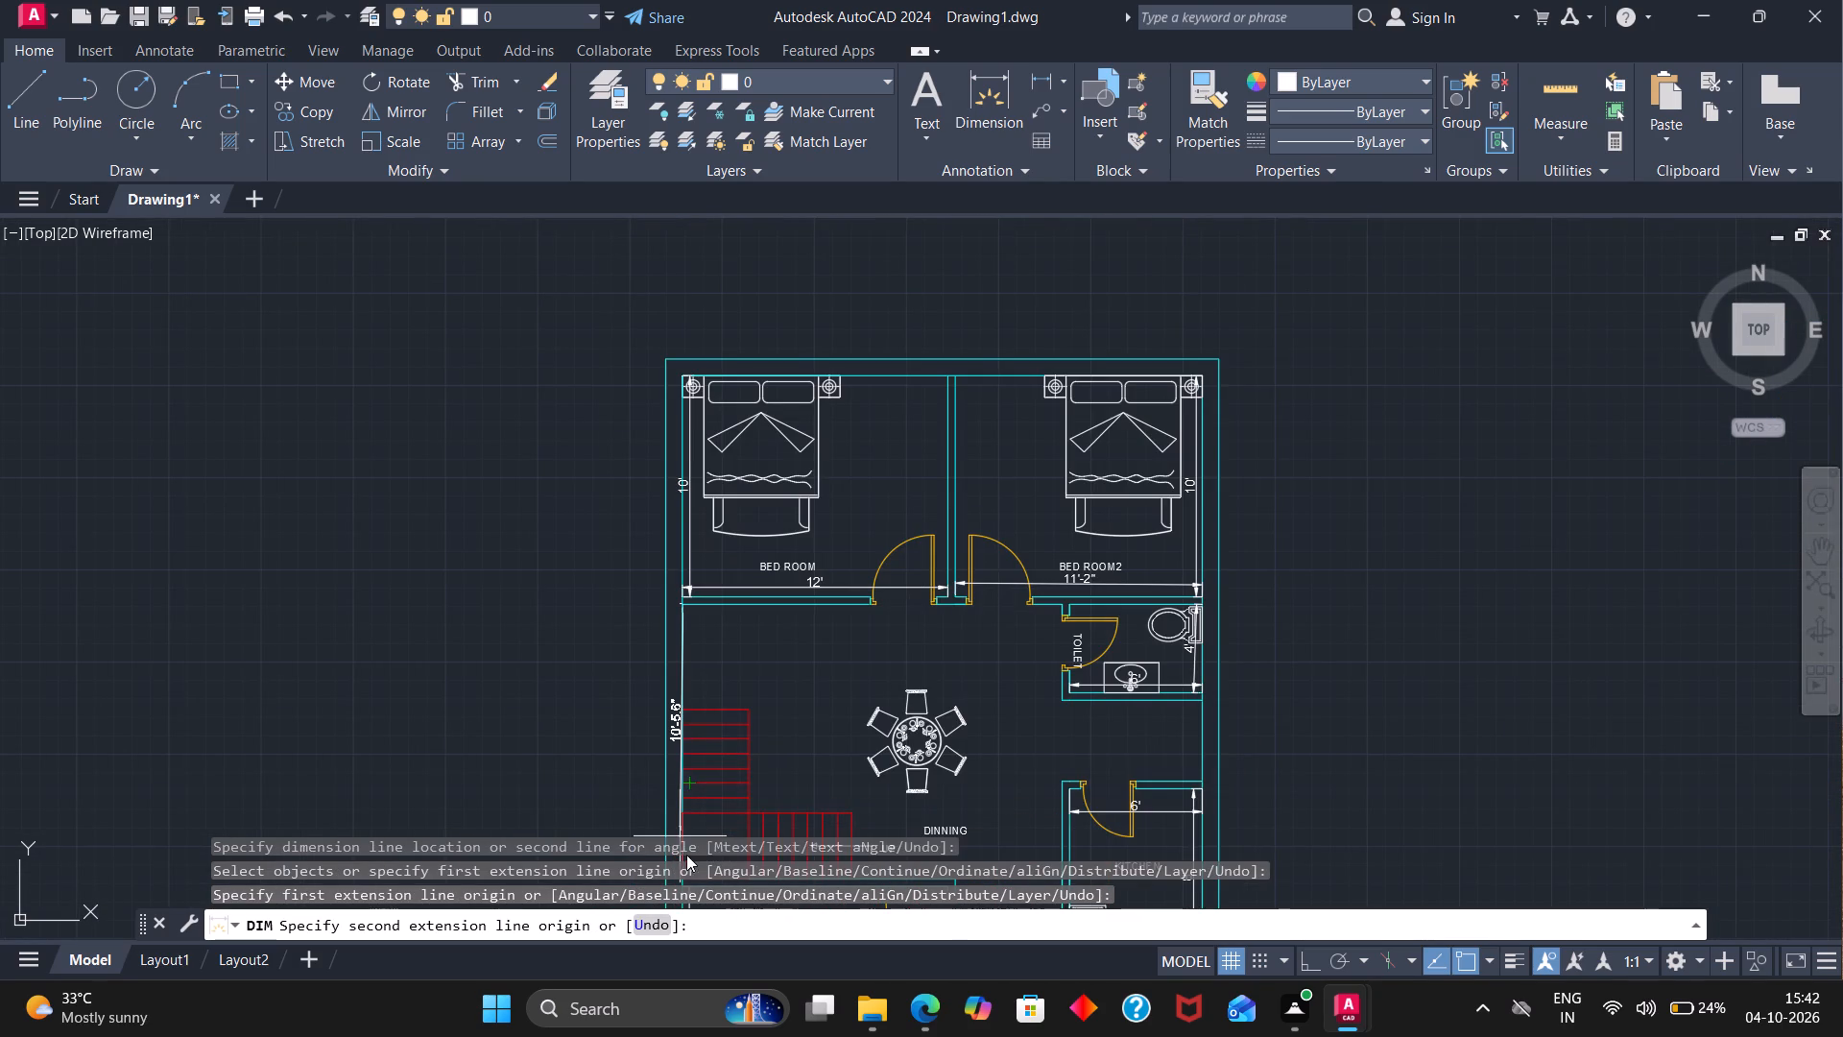
pyautogui.scroll(-2, 731, 792)
pyautogui.scroll(3, 704, 828)
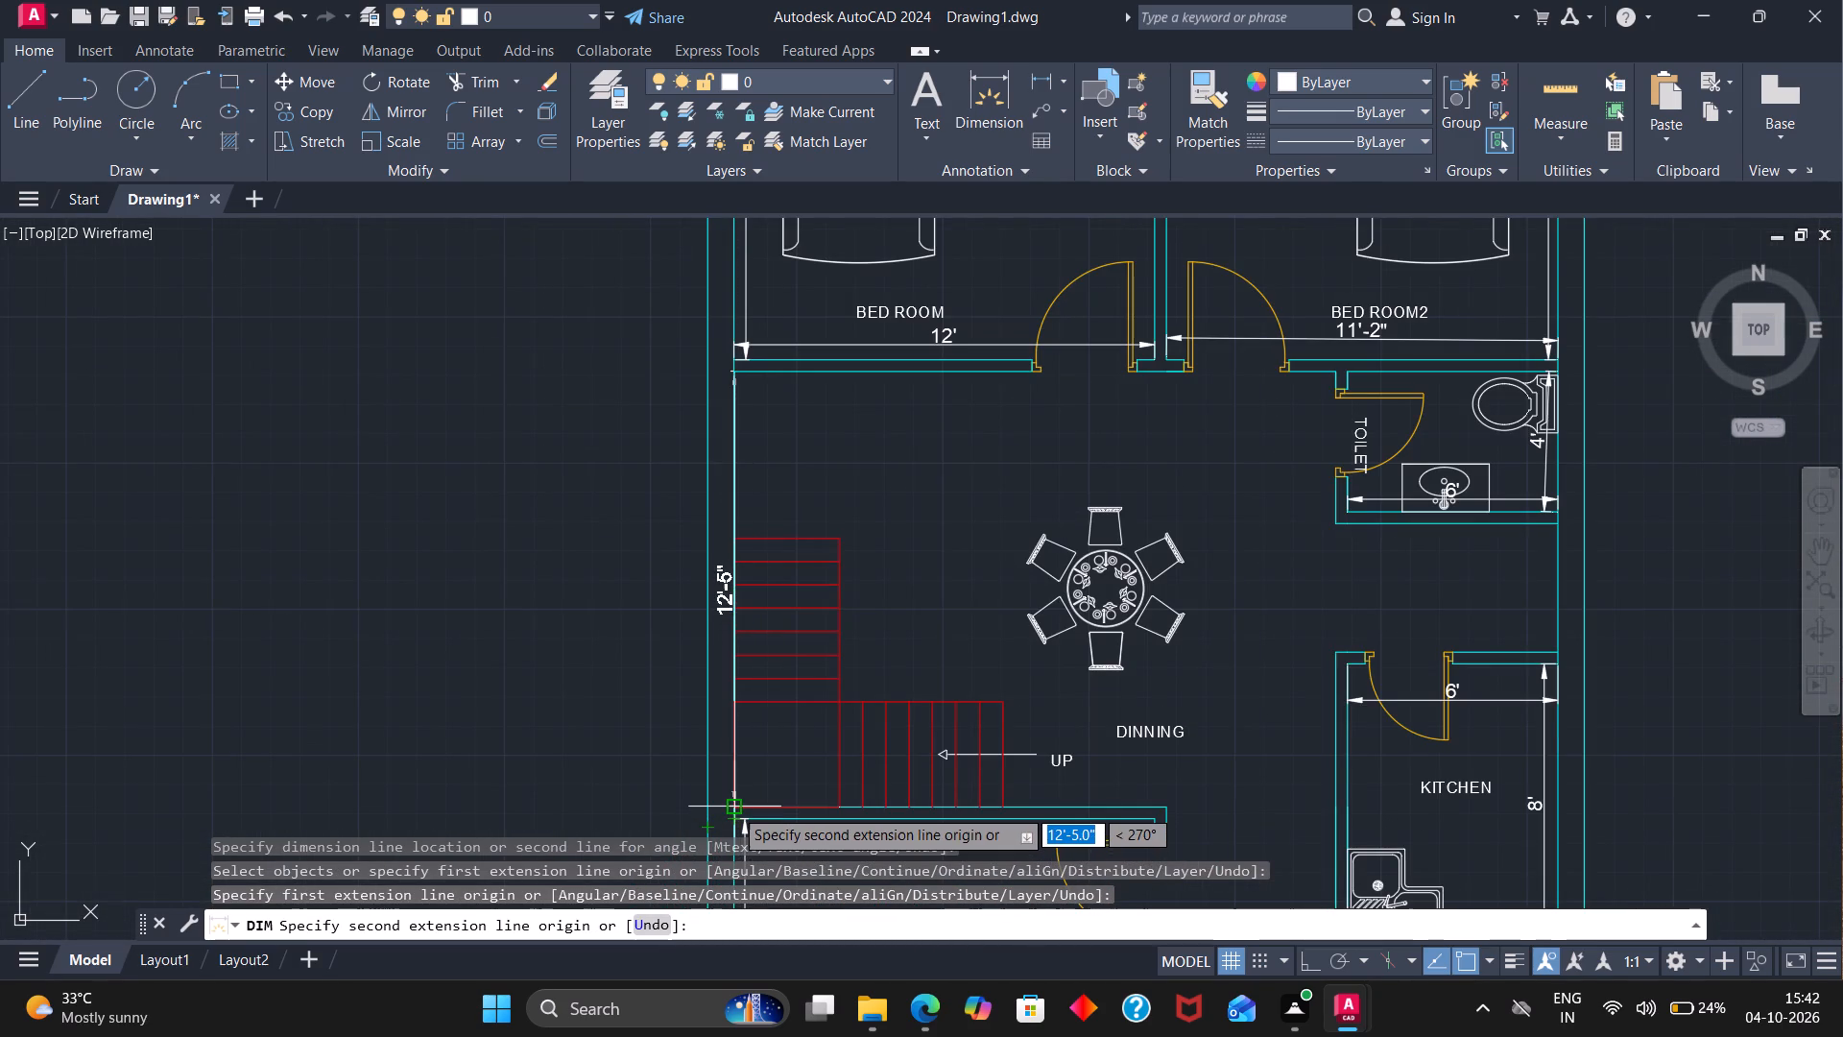
pyautogui.scroll(2, 730, 808)
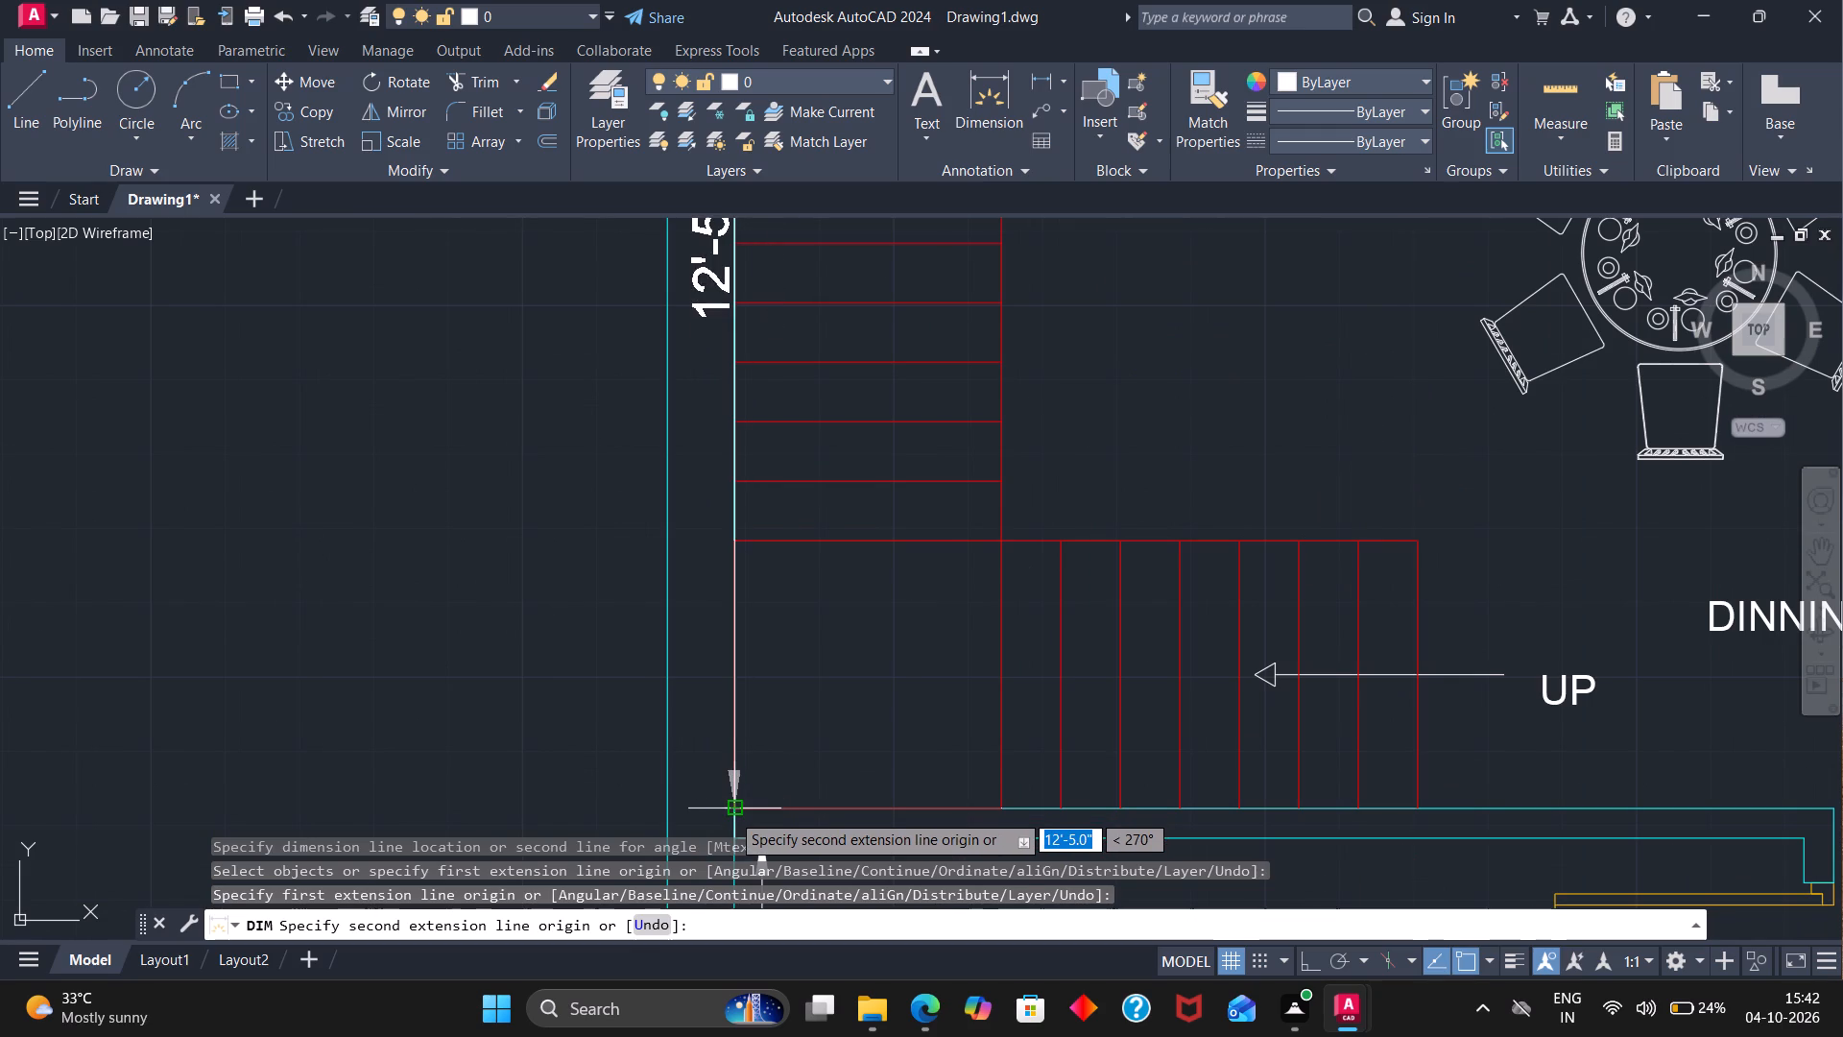
pyautogui.click(730, 813)
pyautogui.click(778, 803)
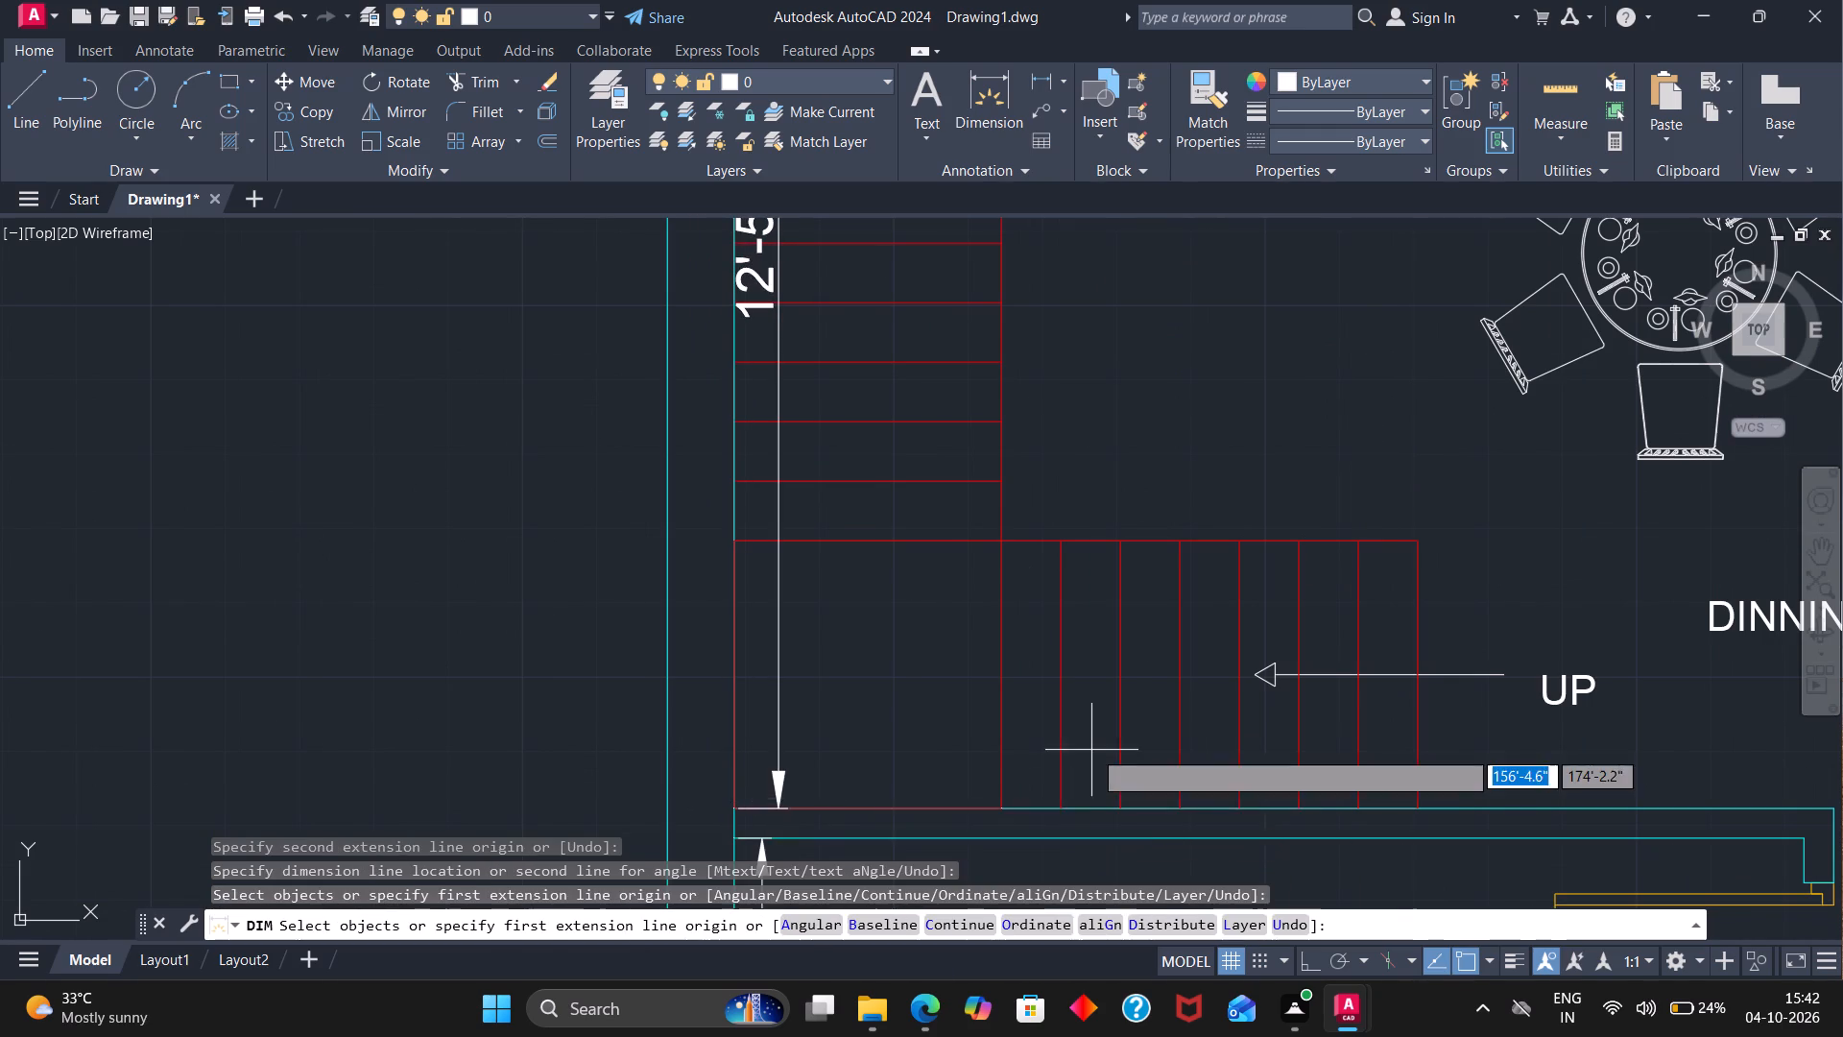
# Dimension the dining area's width from the outer wall to the kitchen wall, placing the dimension line across the lower stair flight.
pyautogui.scroll(-2, 1092, 748)
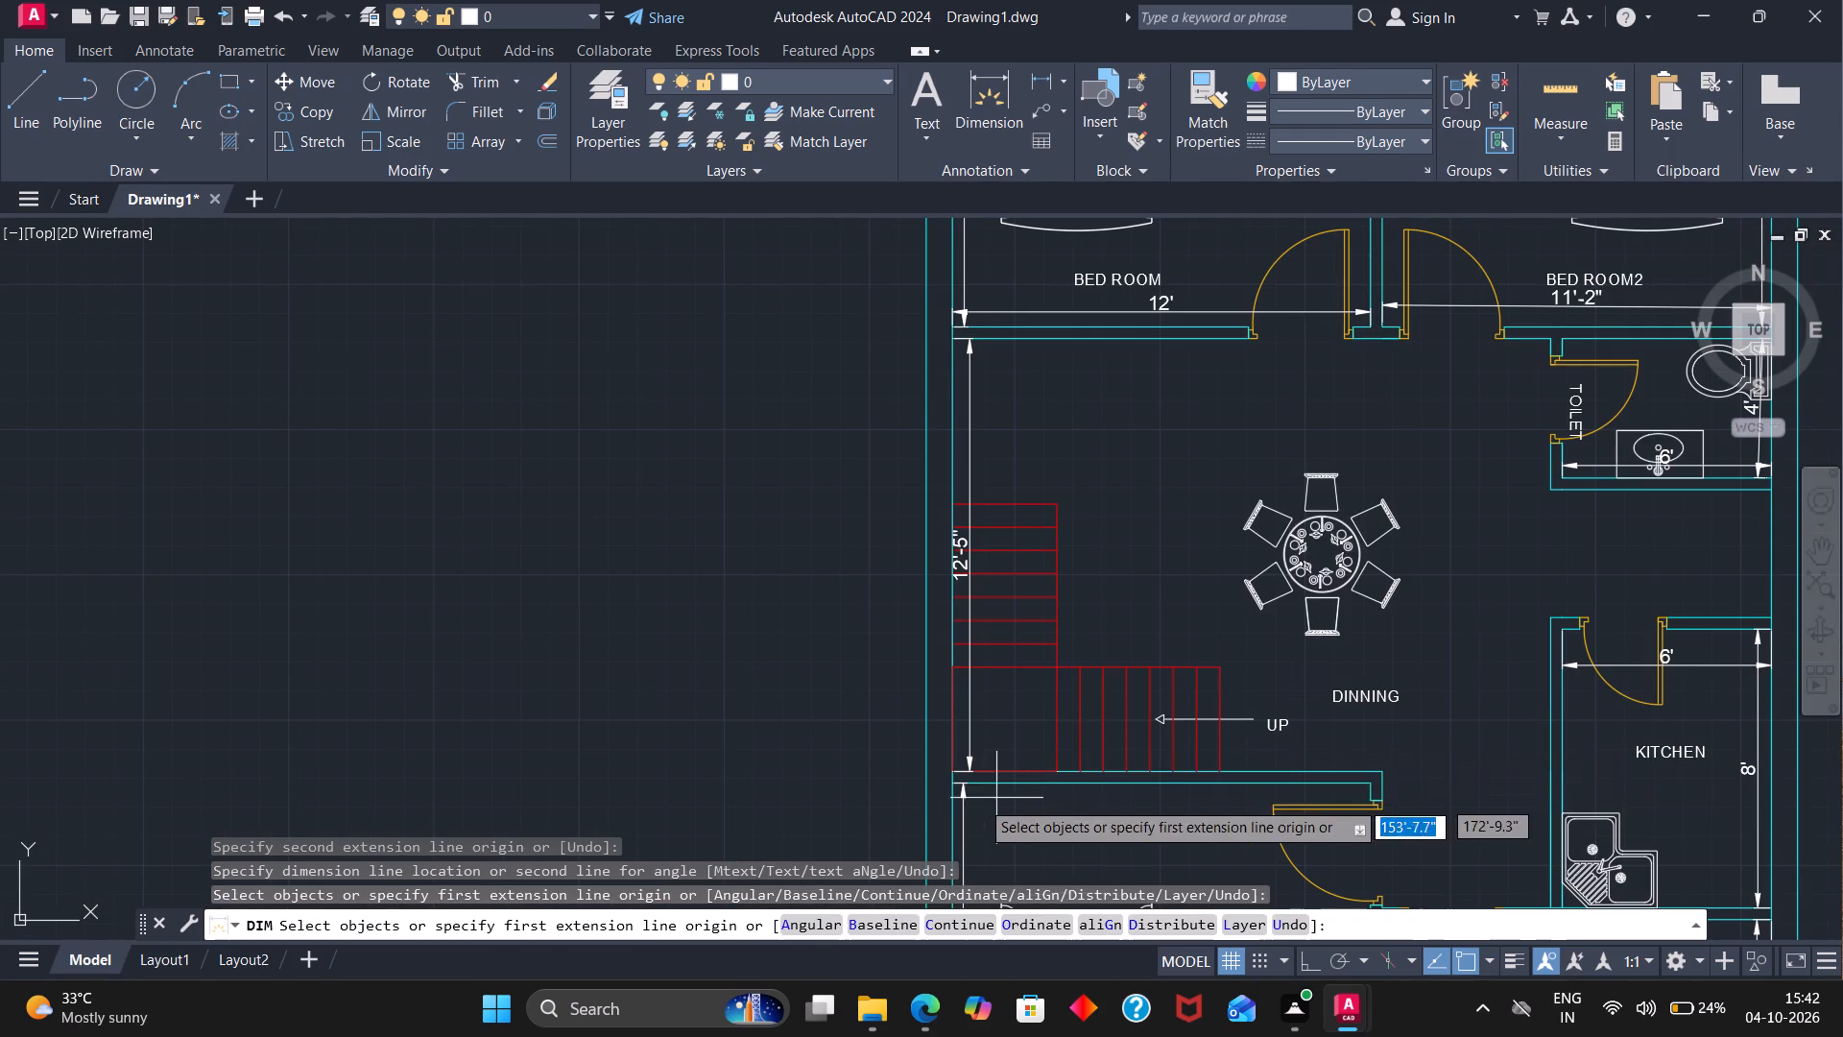
pyautogui.click(950, 771)
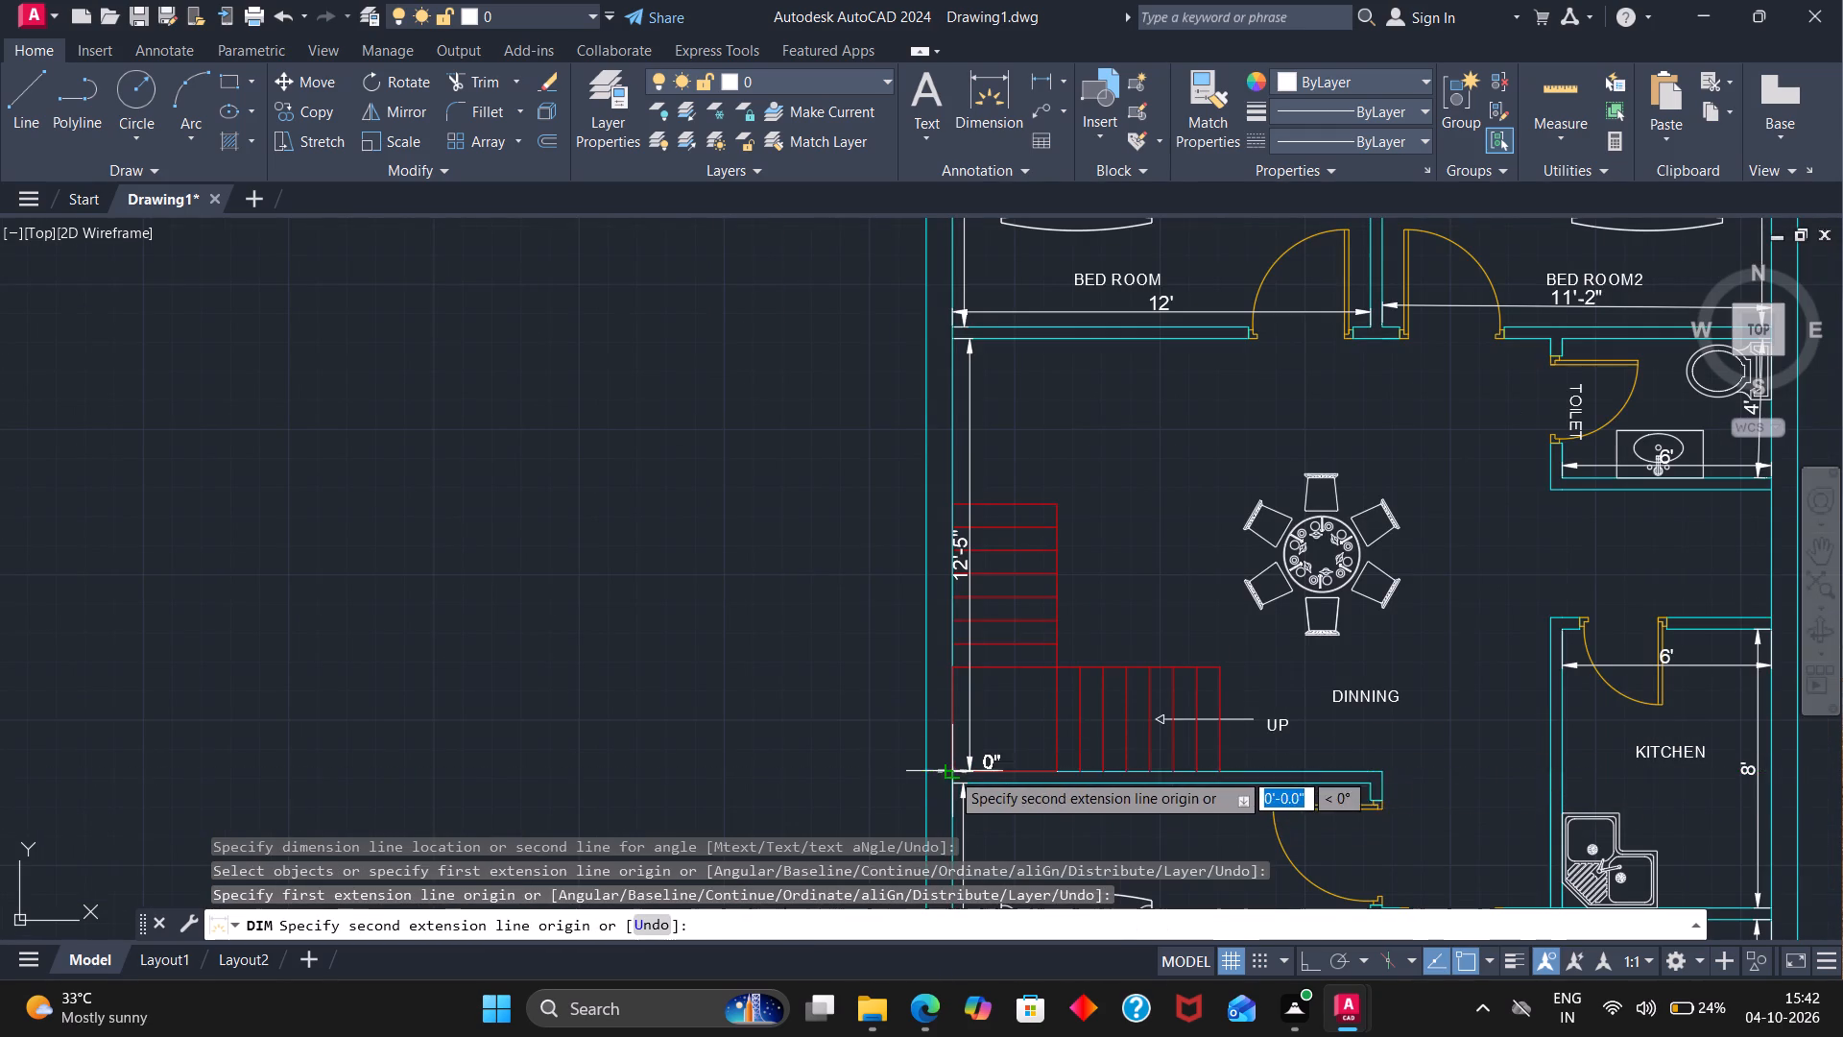
pyautogui.click(1549, 769)
pyautogui.click(1546, 746)
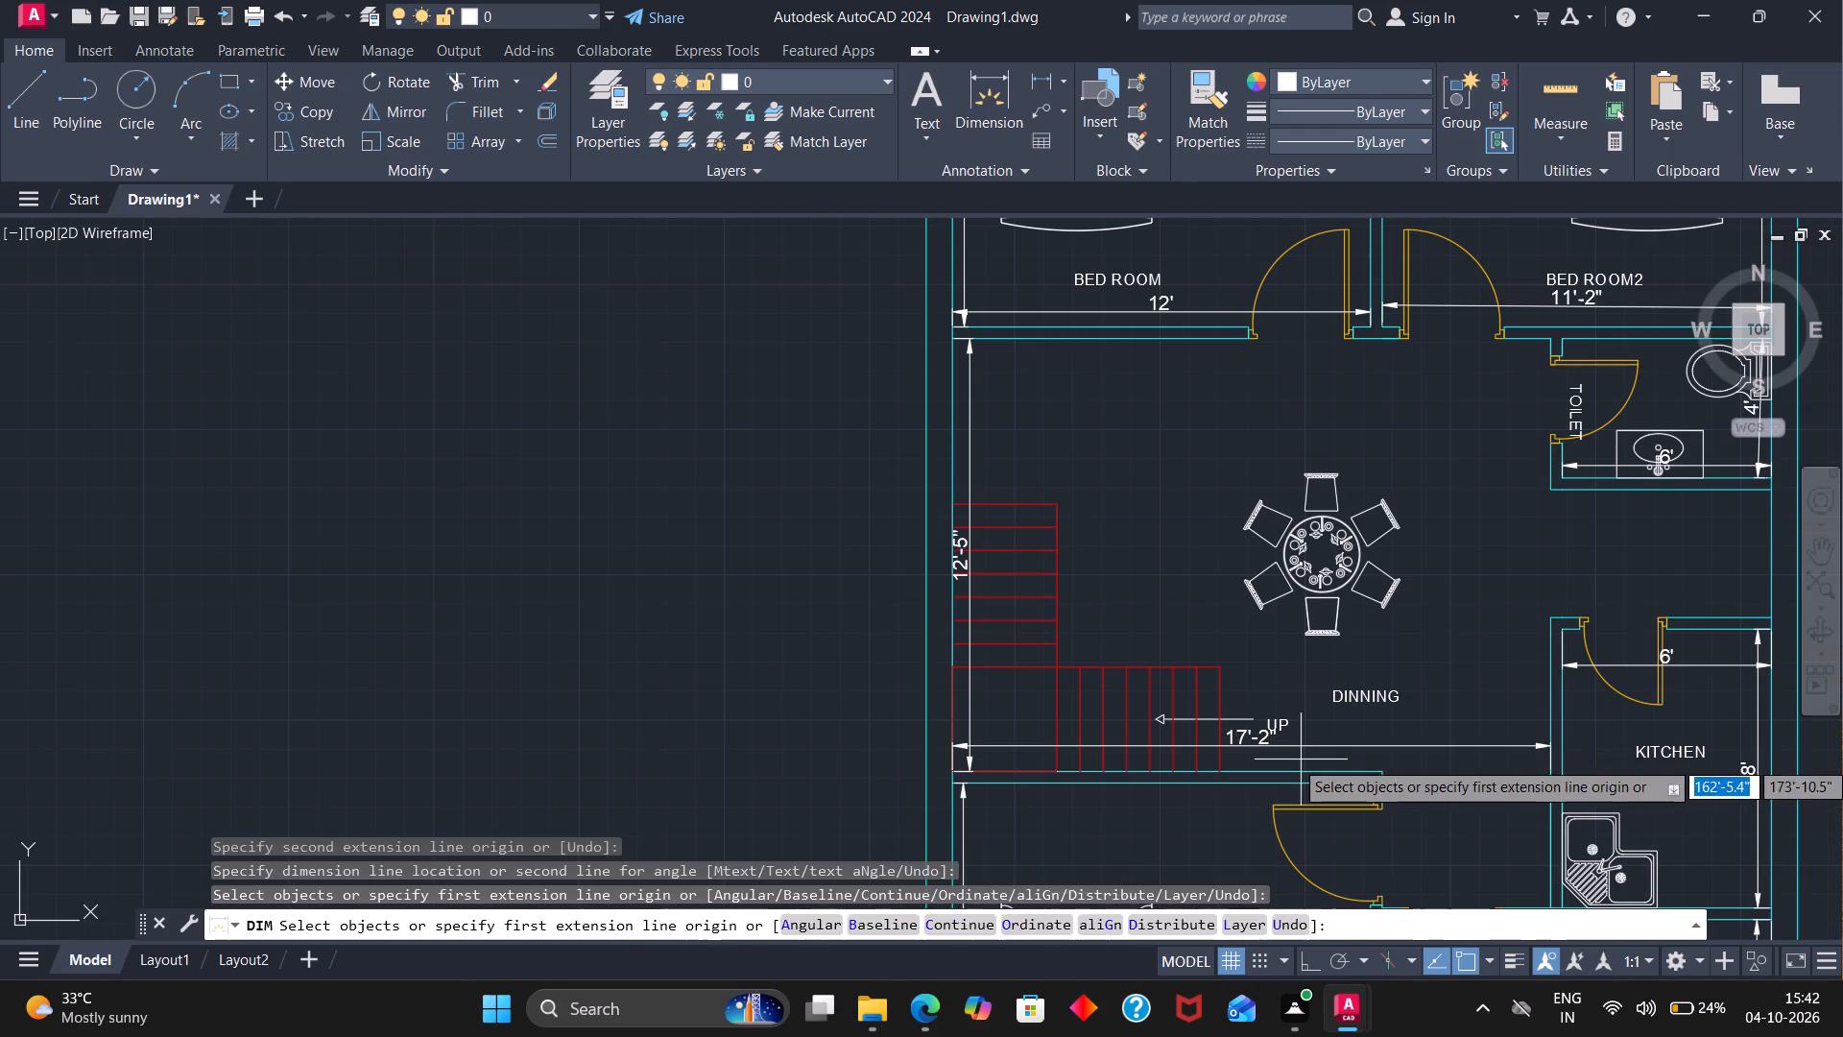
pyautogui.scroll(-2, 1301, 760)
pyautogui.scroll(3, 1252, 498)
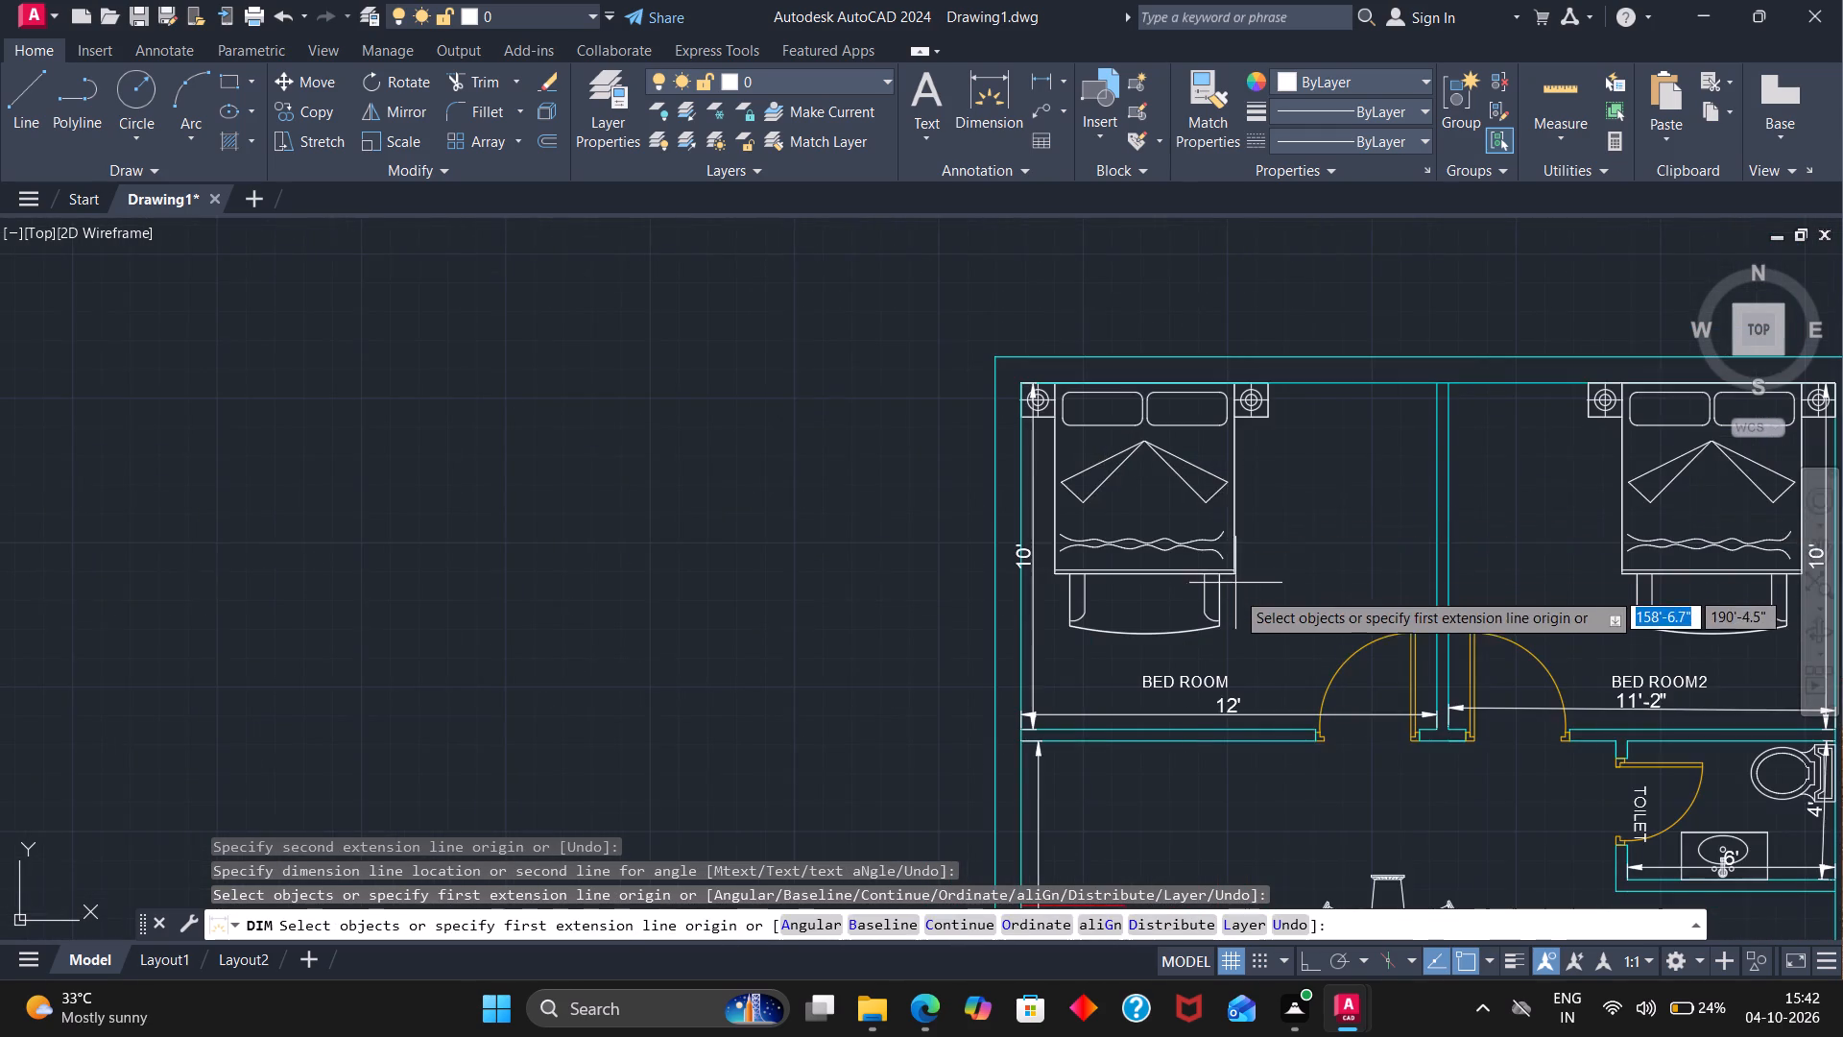
# Add the room size 10'X12' as a second line beneath the name in the BED ROOM label.
pyautogui.scroll(1, 1235, 591)
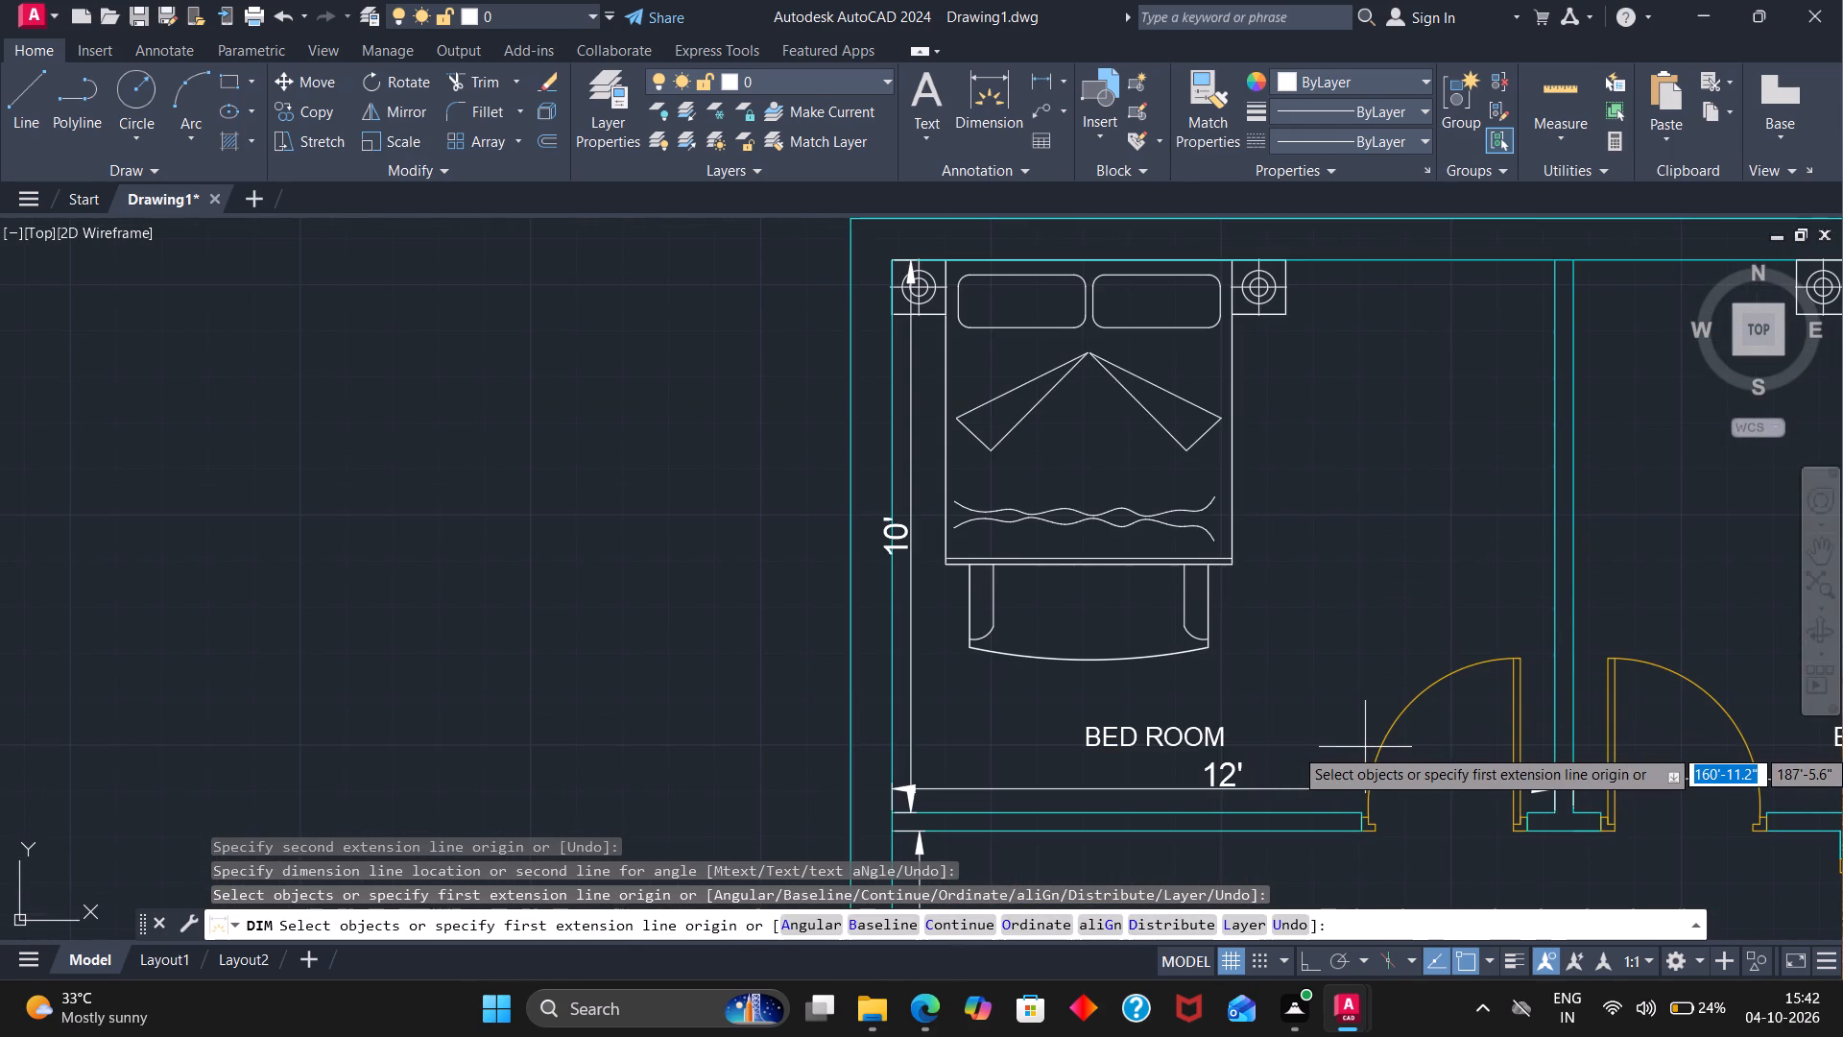
pyautogui.press('Escape')
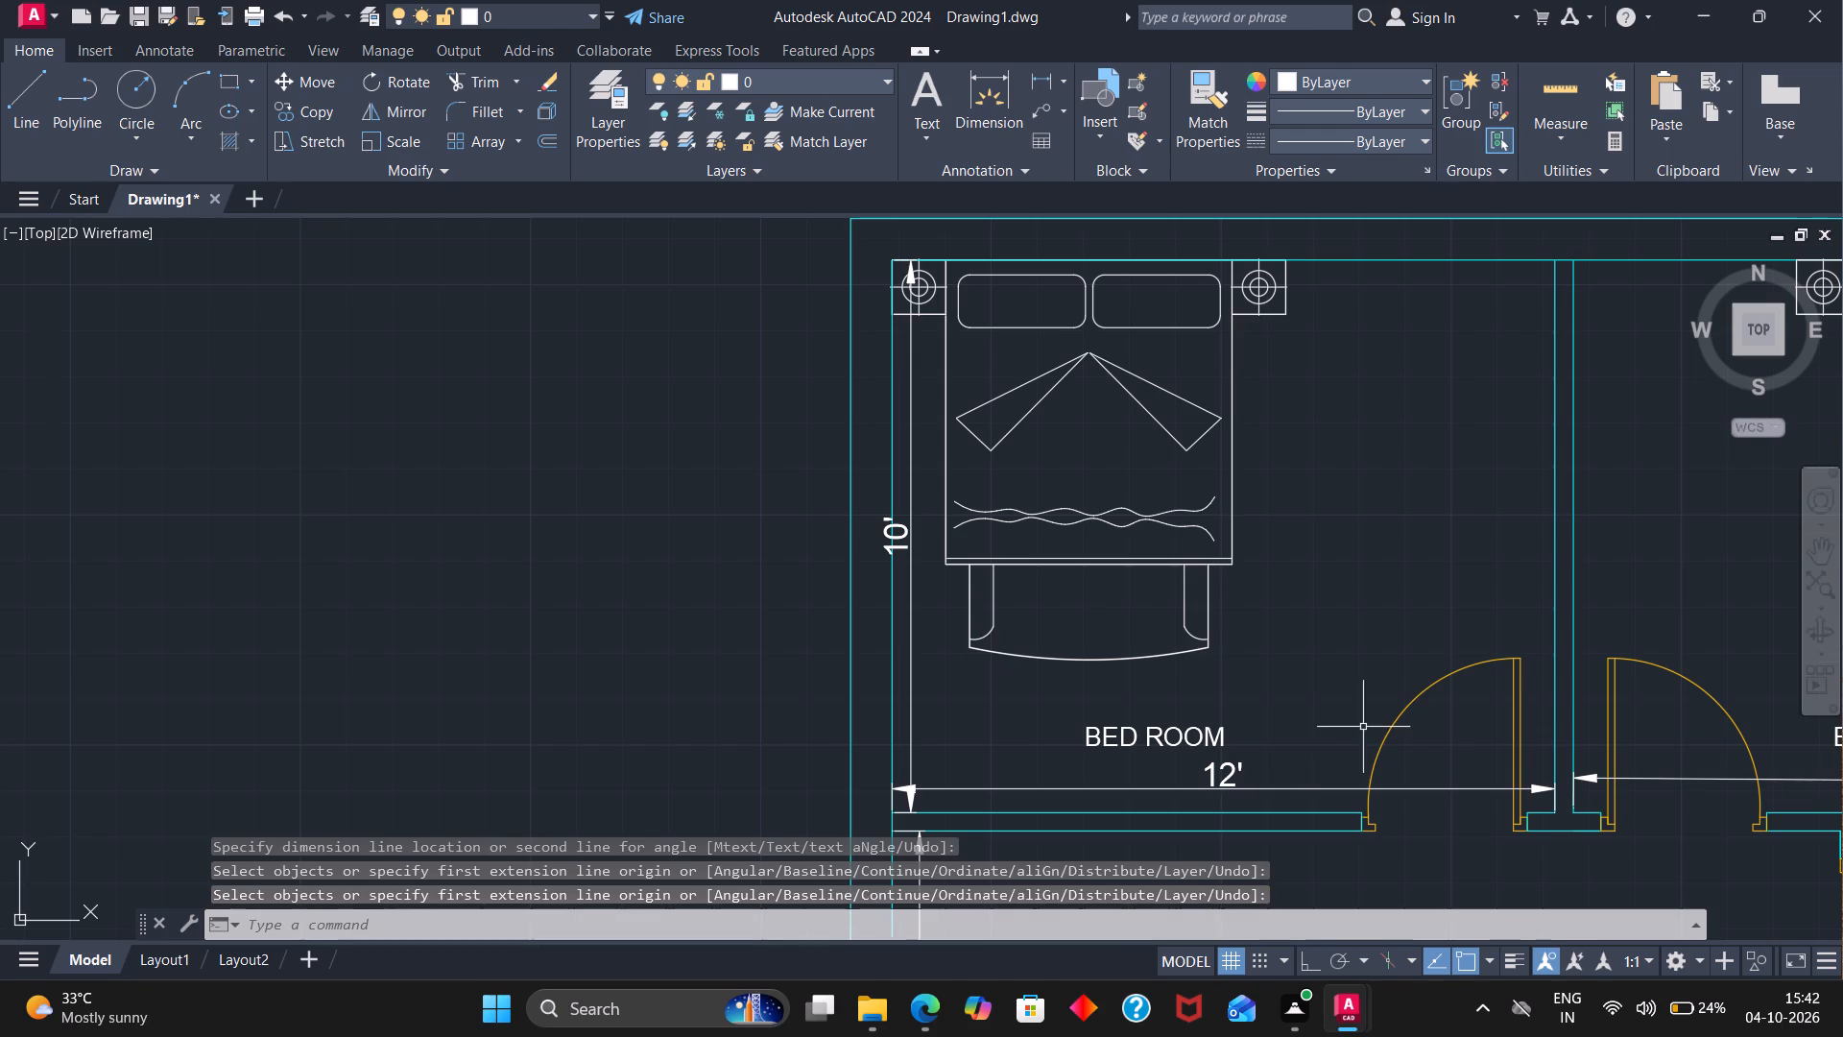
pyautogui.click(1225, 736)
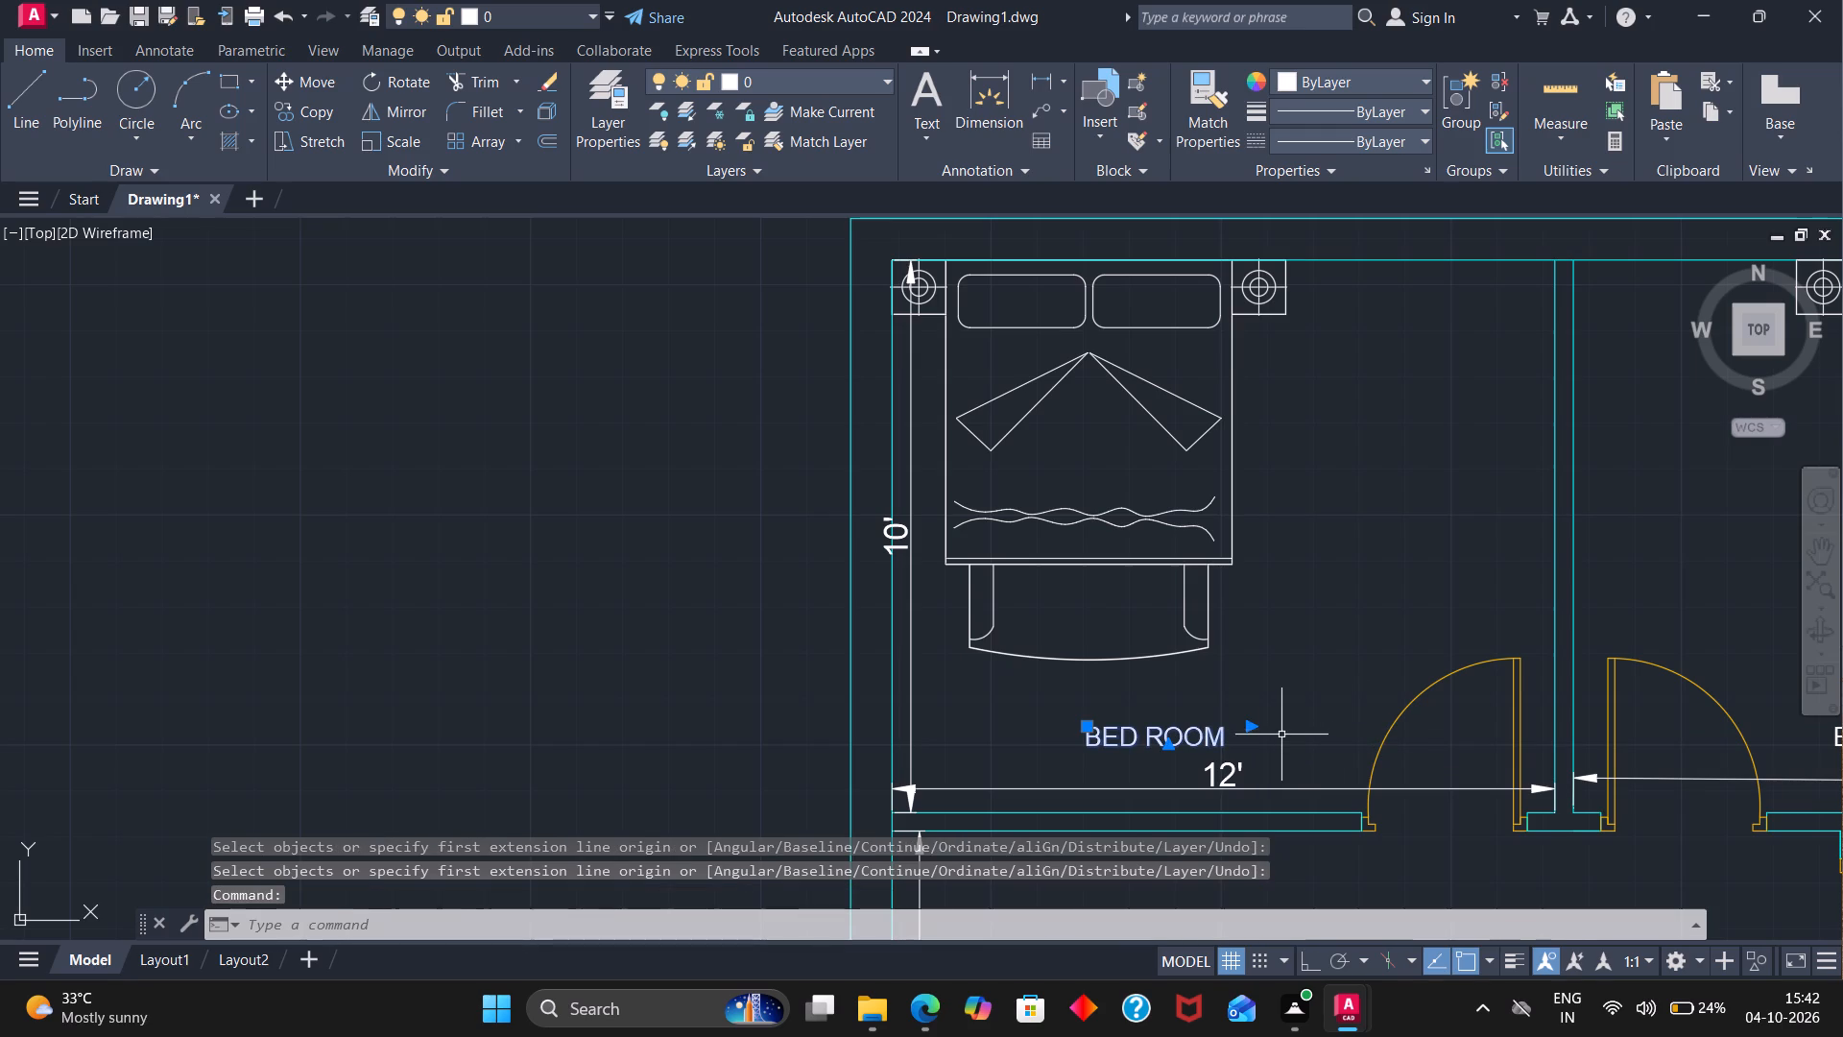
pyautogui.press('t')
pyautogui.press('e')
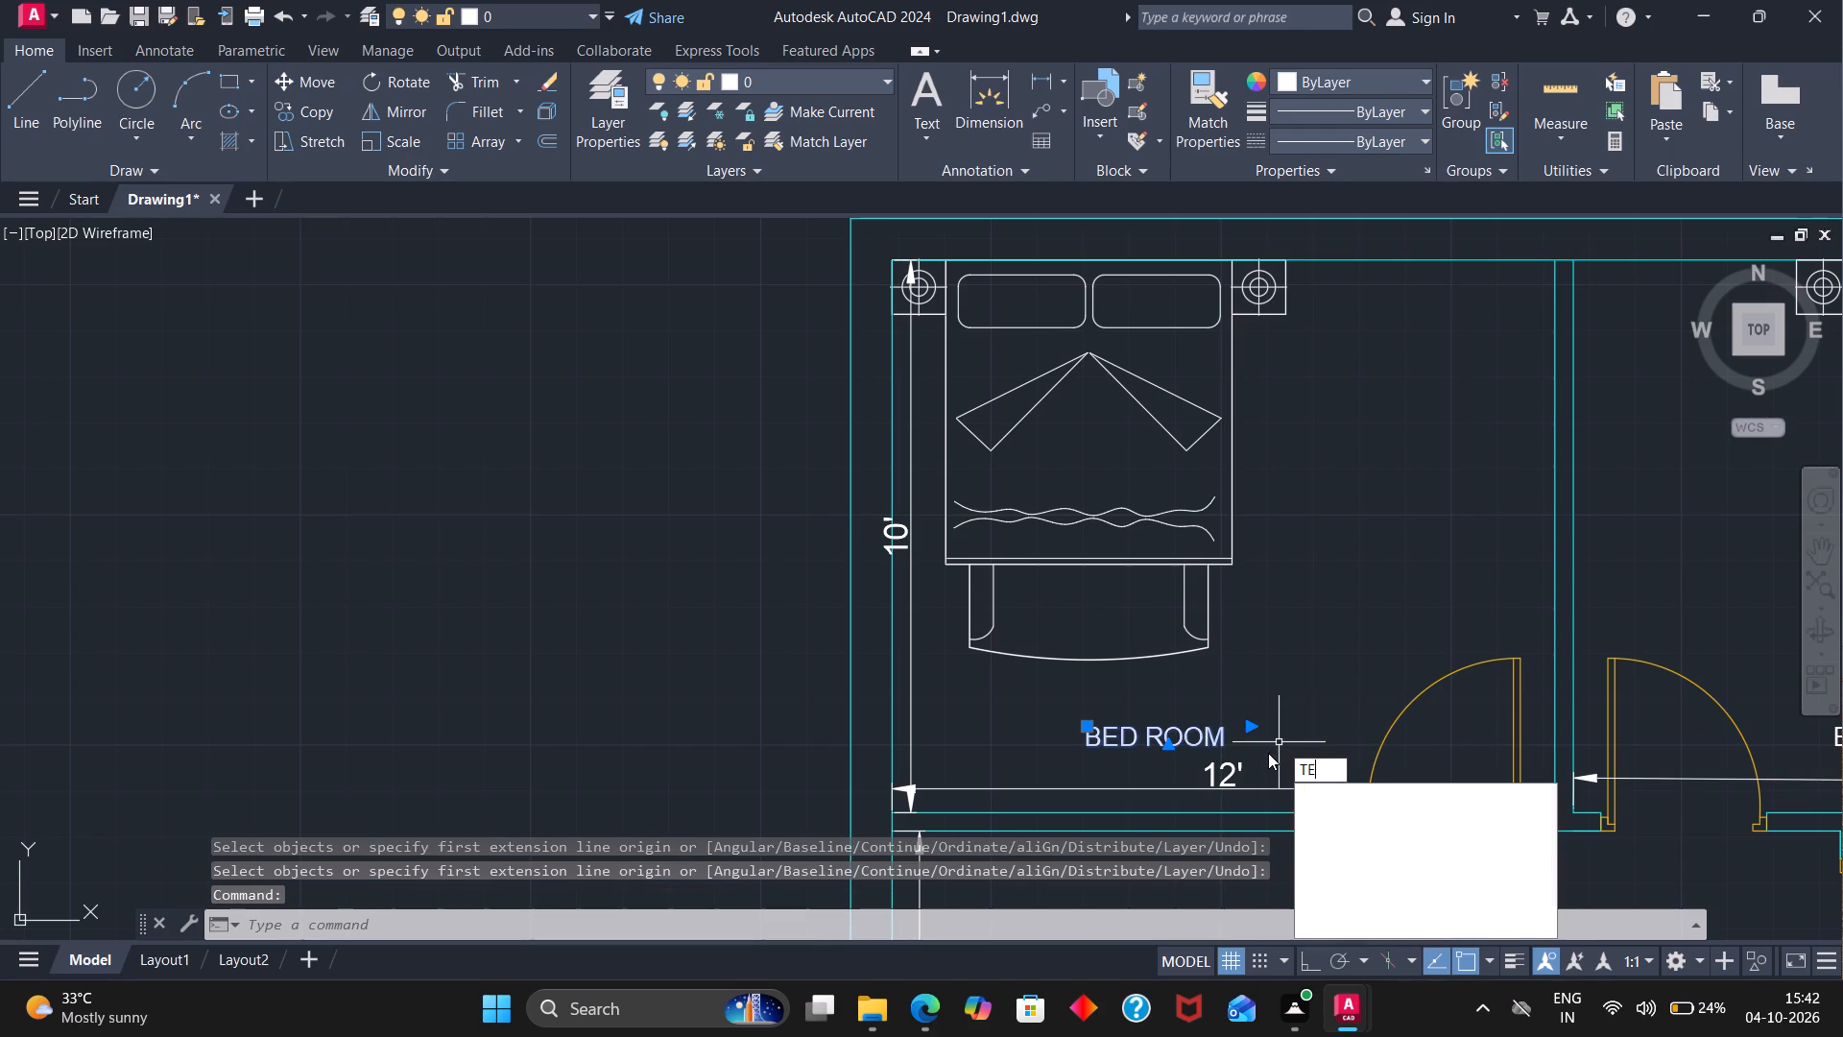
pyautogui.press('Return')
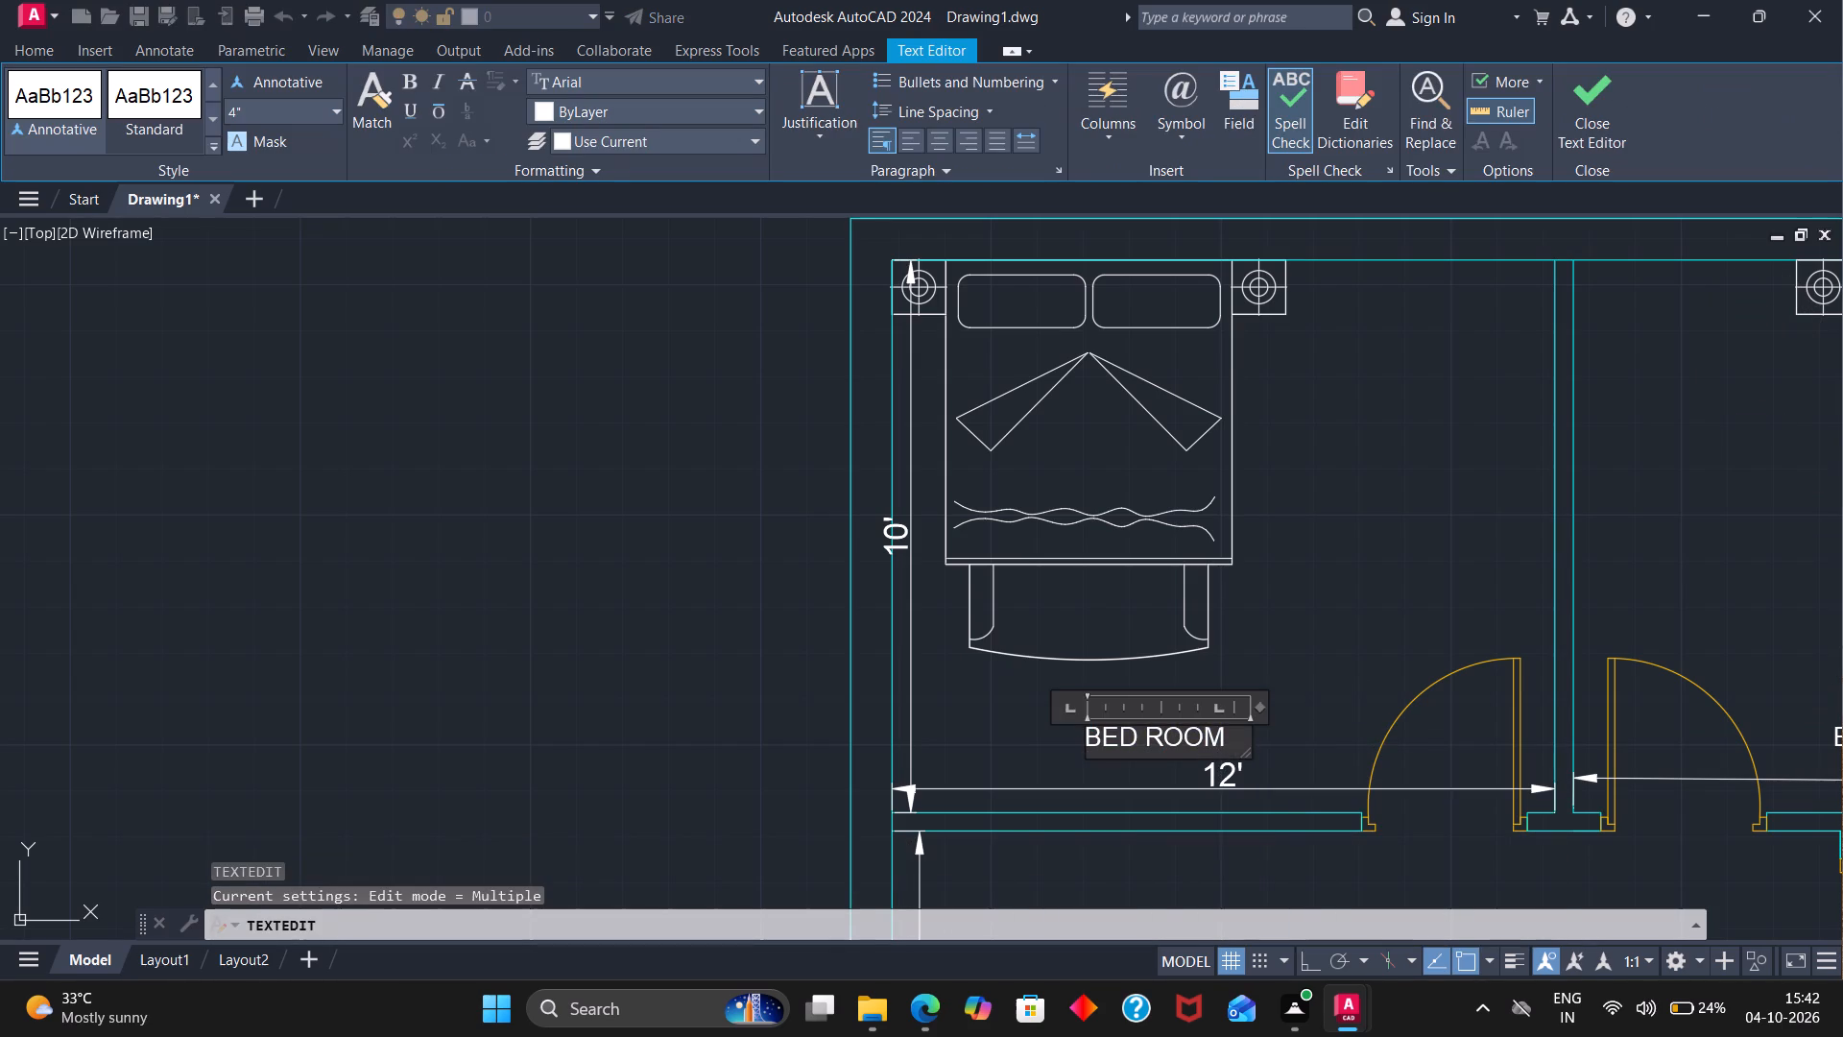
pyautogui.click(1232, 736)
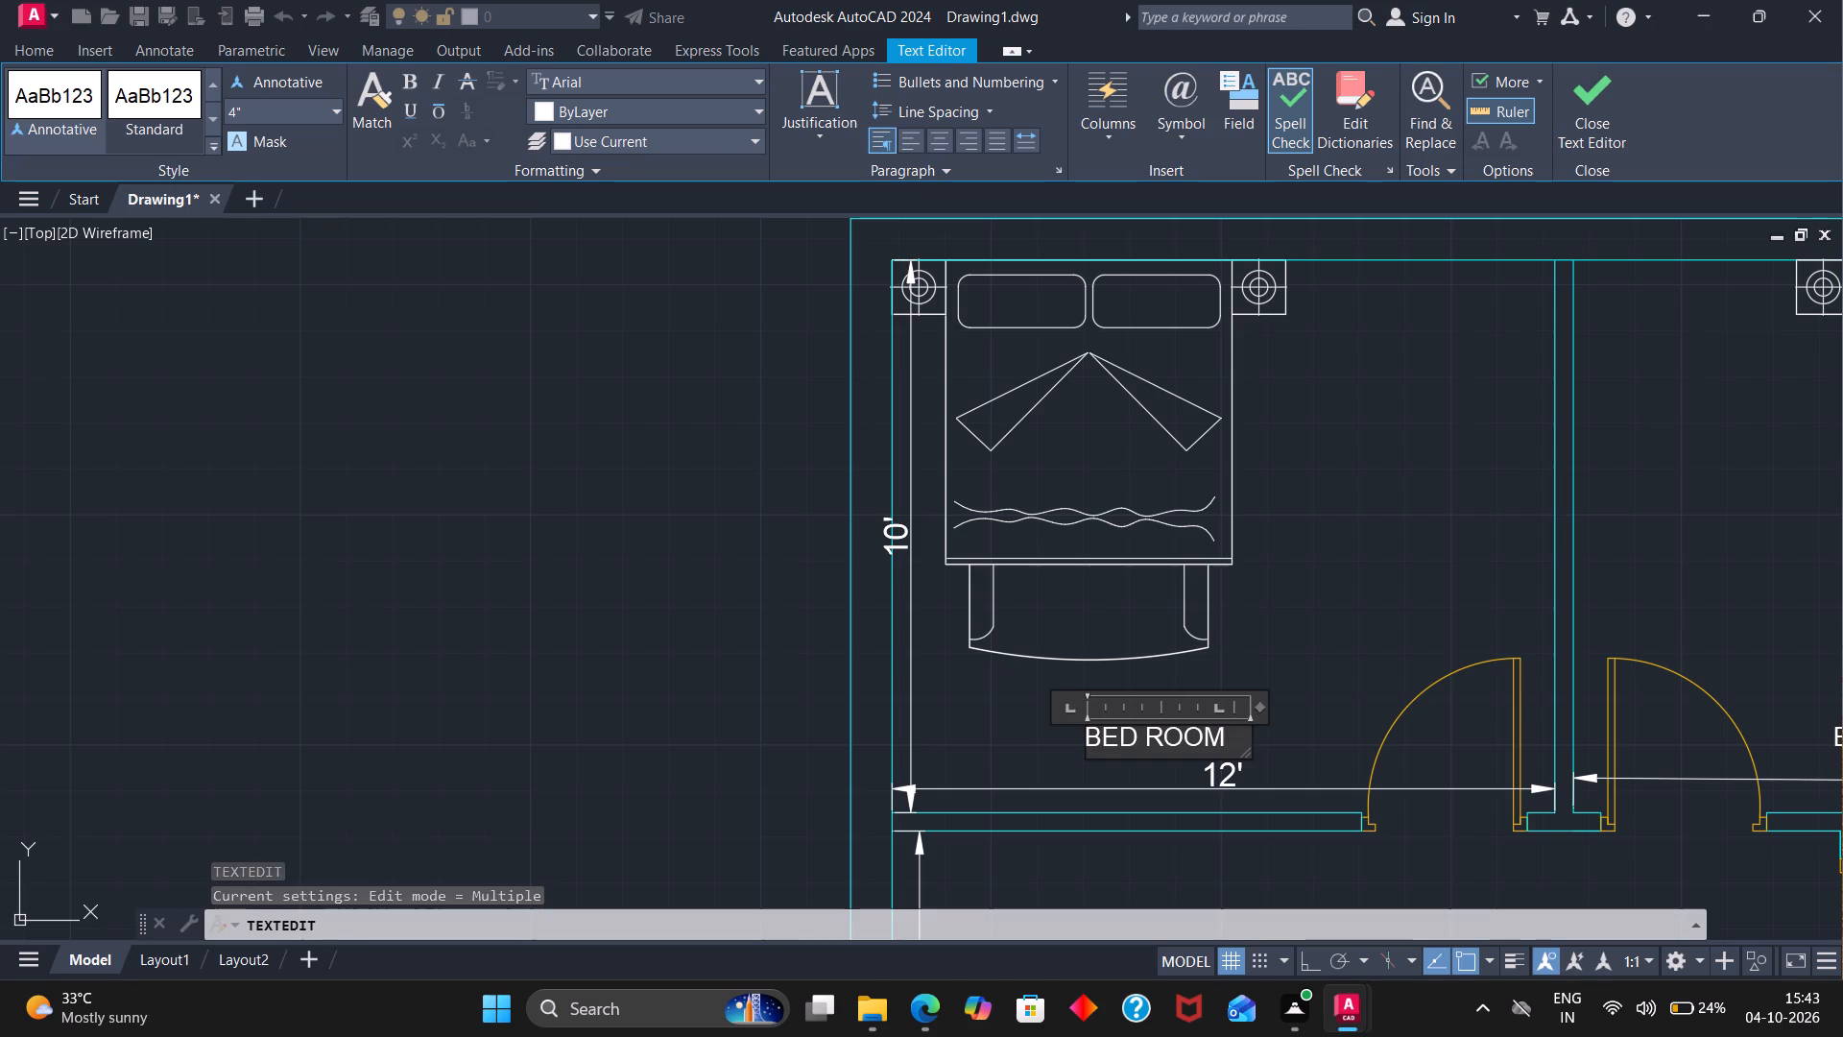
pyautogui.press('Return')
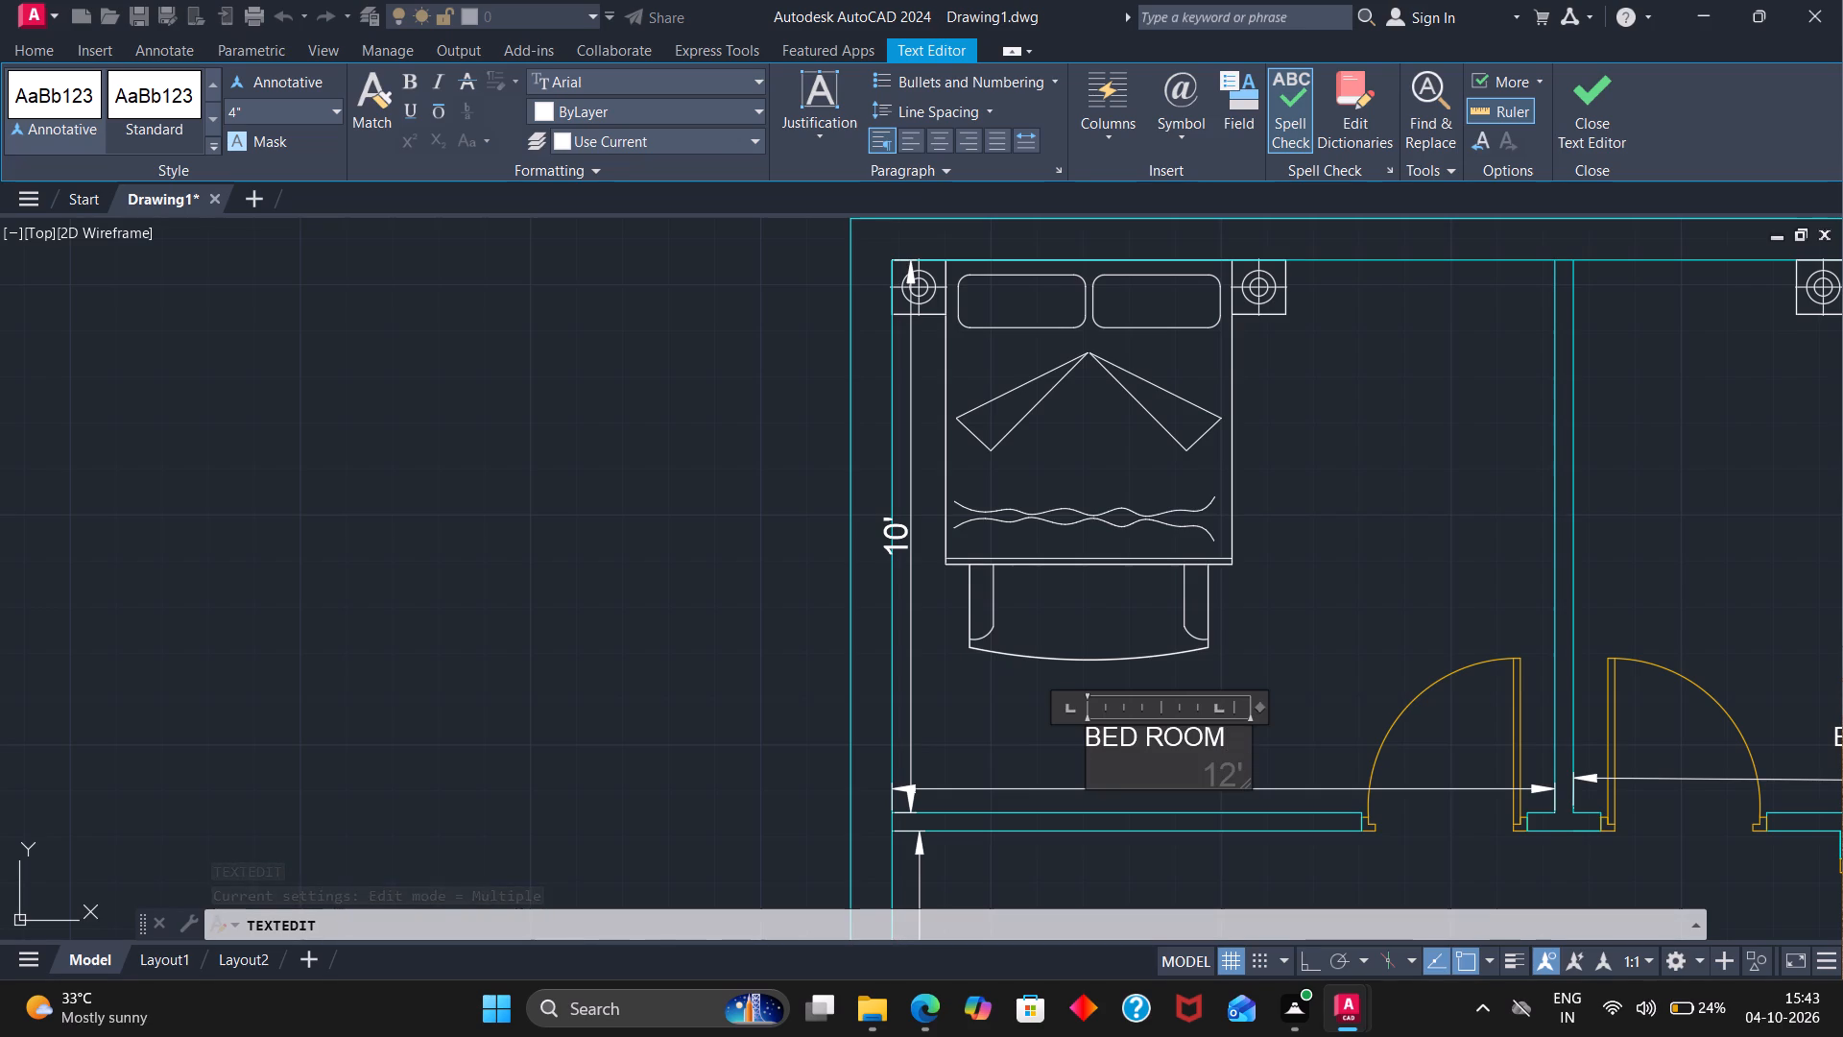
pyautogui.write("10'")
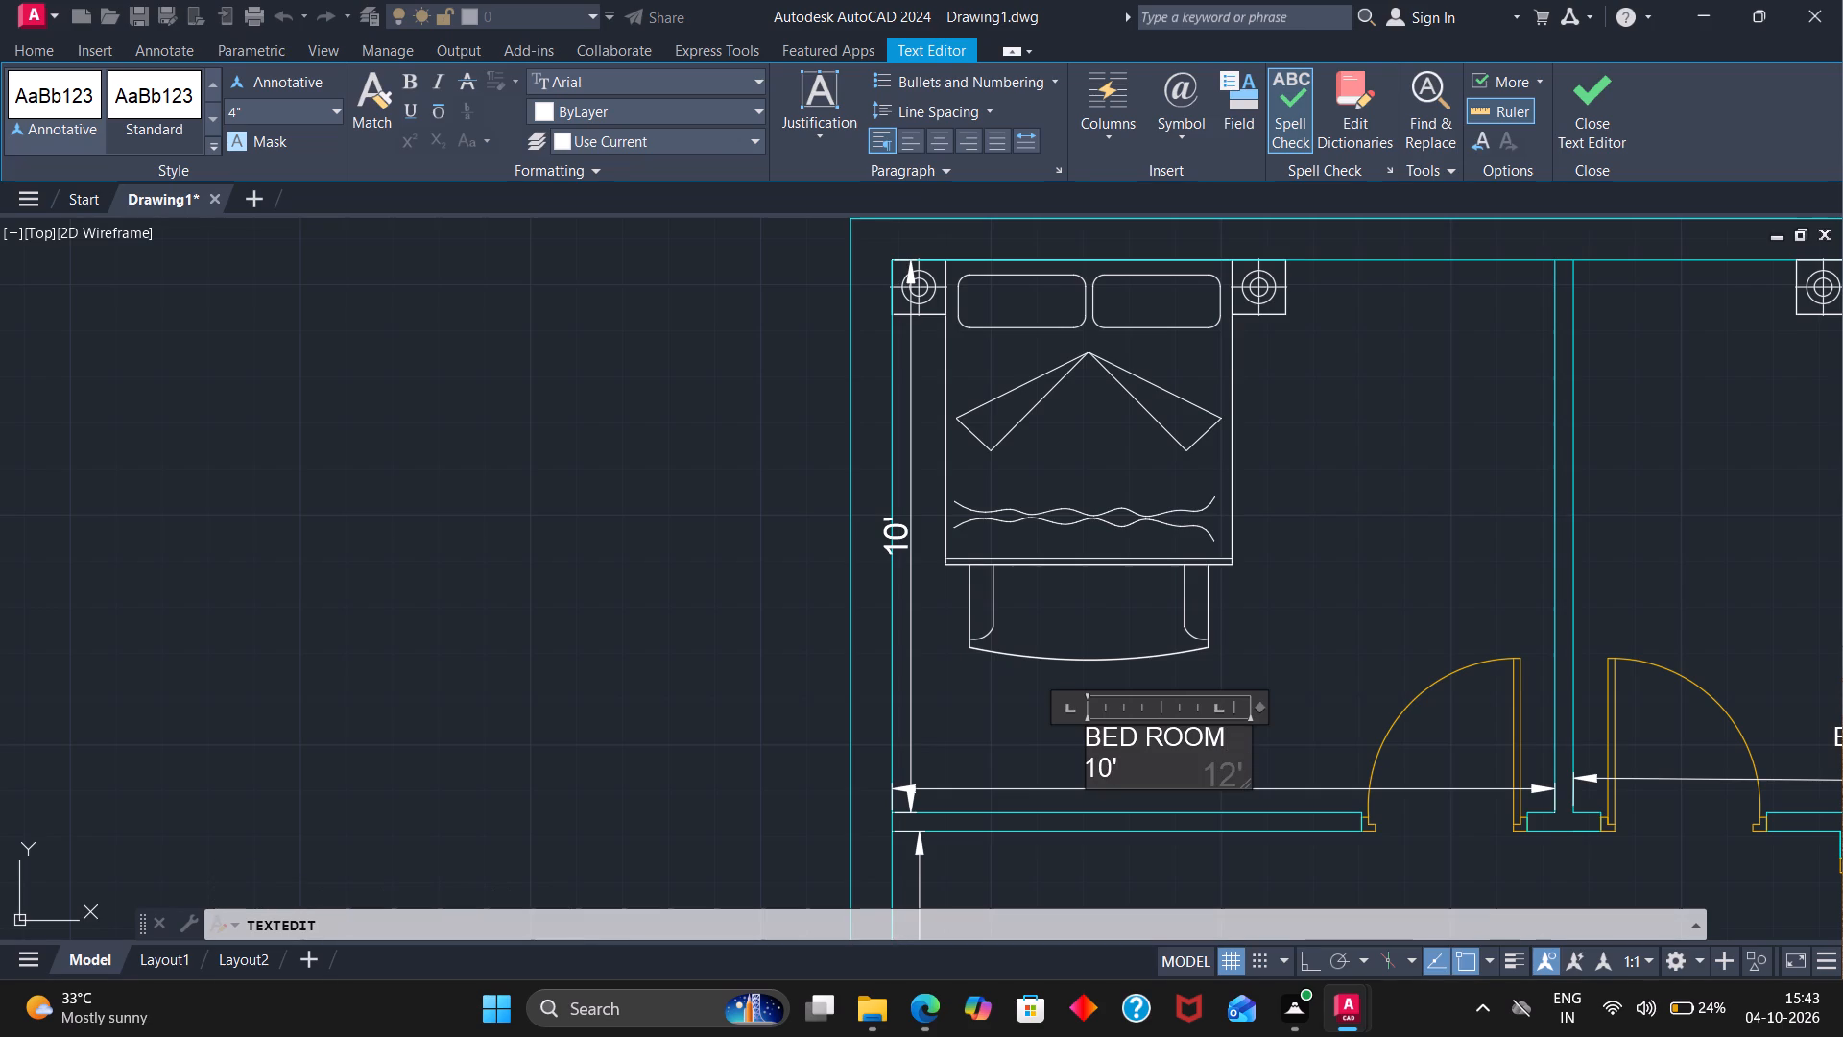
pyautogui.press('x')
pyautogui.write('12')
pyautogui.press("'")
# Add the room size 11'2"X10' as a second line beneath the name in the BED ROOM2 label.
pyautogui.scroll(-1, 1246, 737)
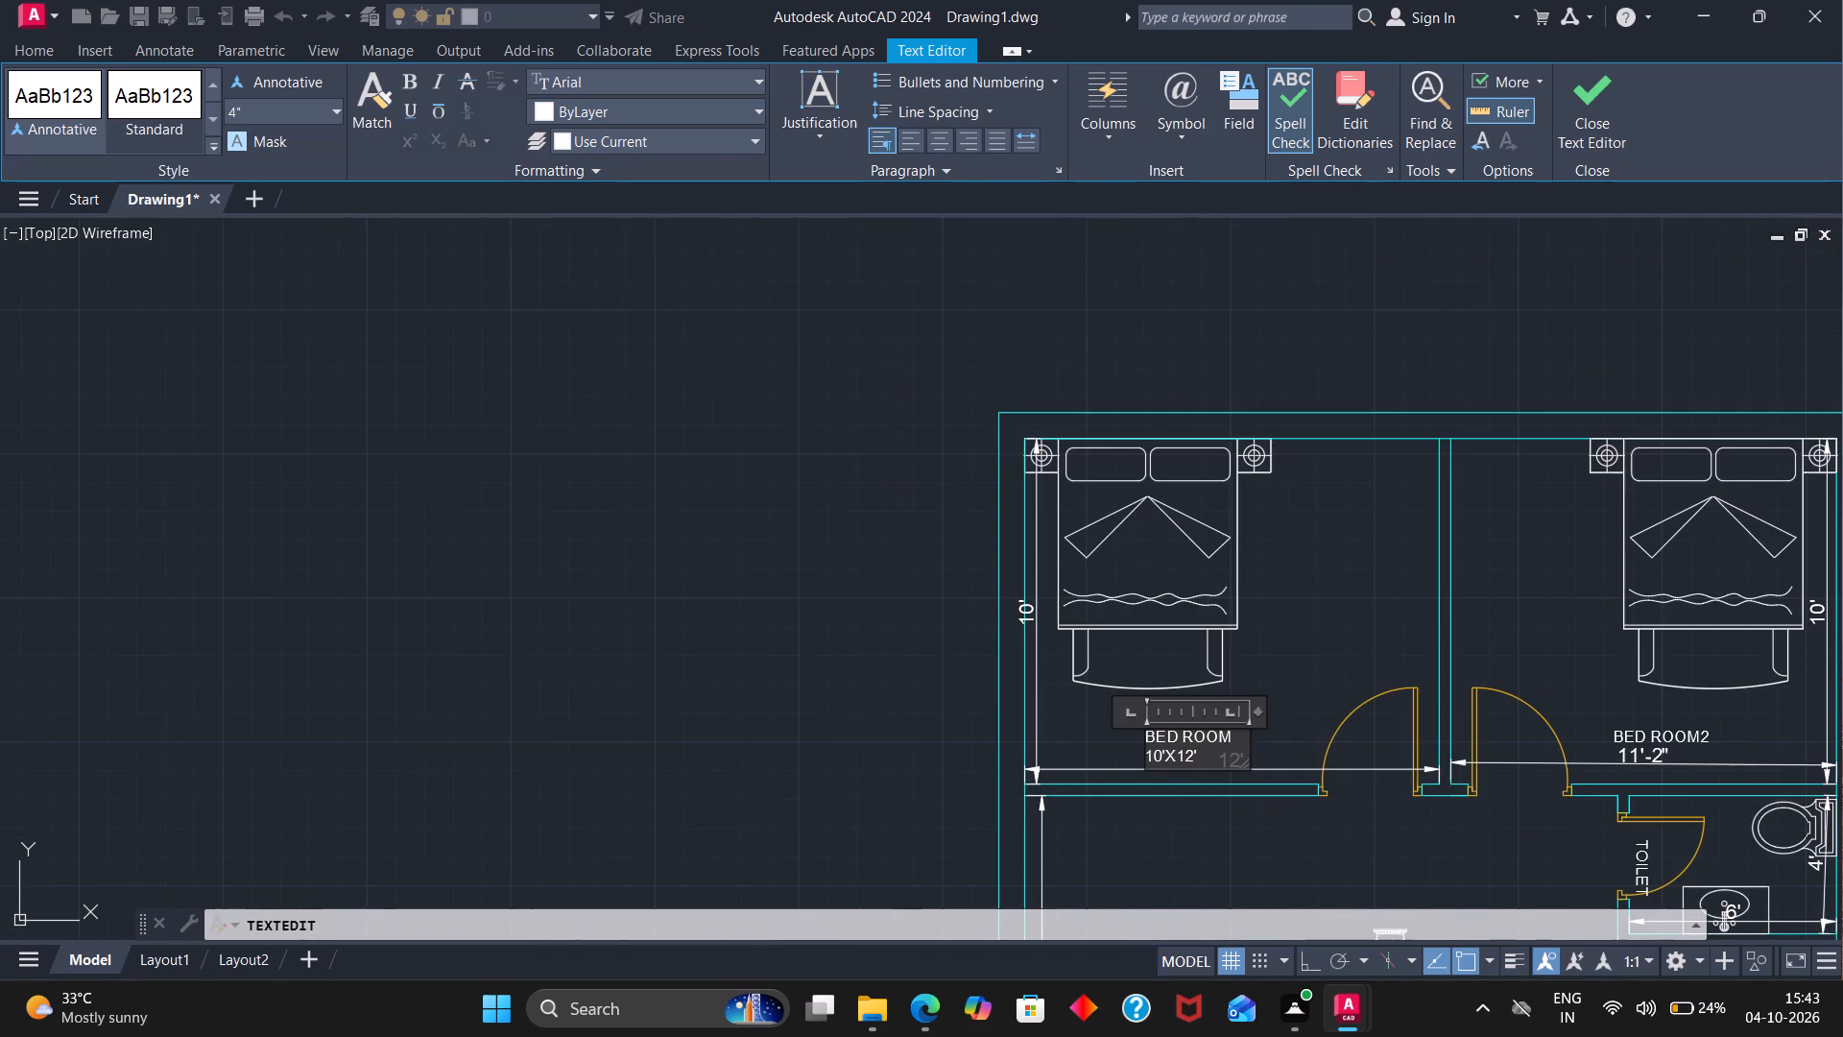
pyautogui.scroll(-1, 1309, 679)
pyautogui.scroll(2, 1596, 716)
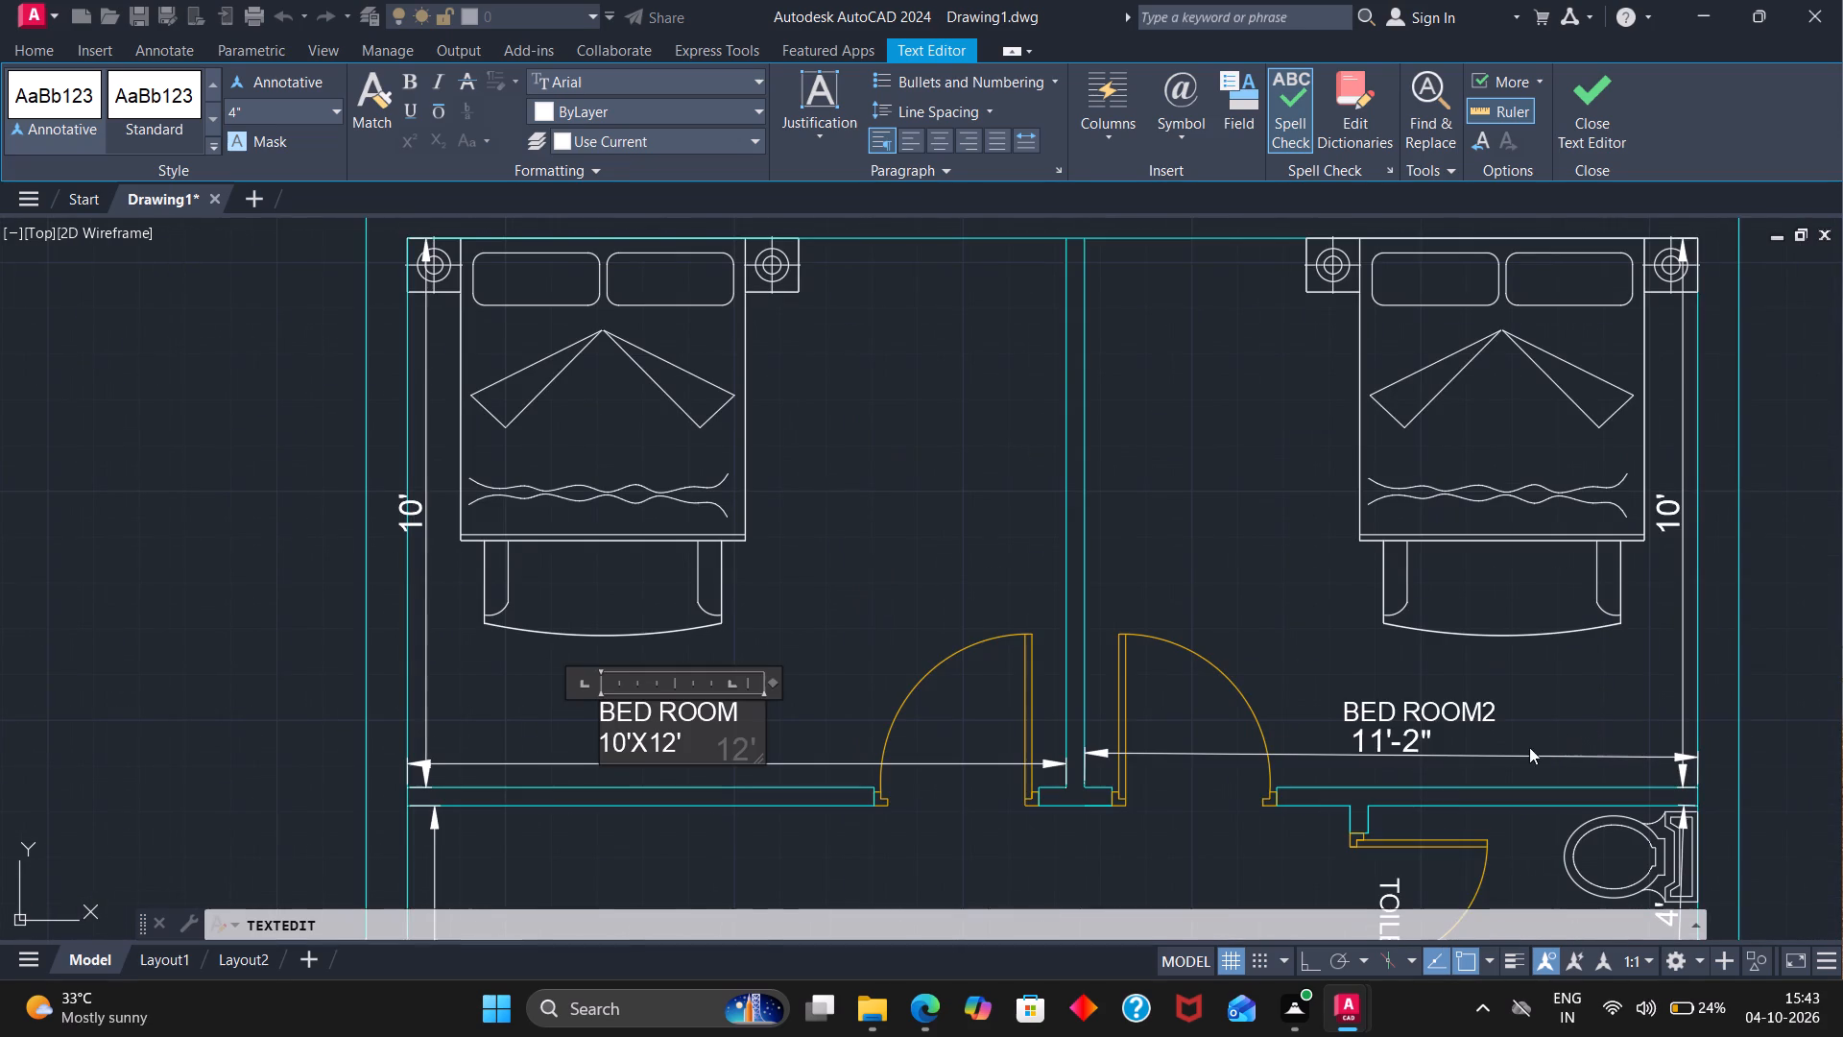
pyautogui.click(1499, 705)
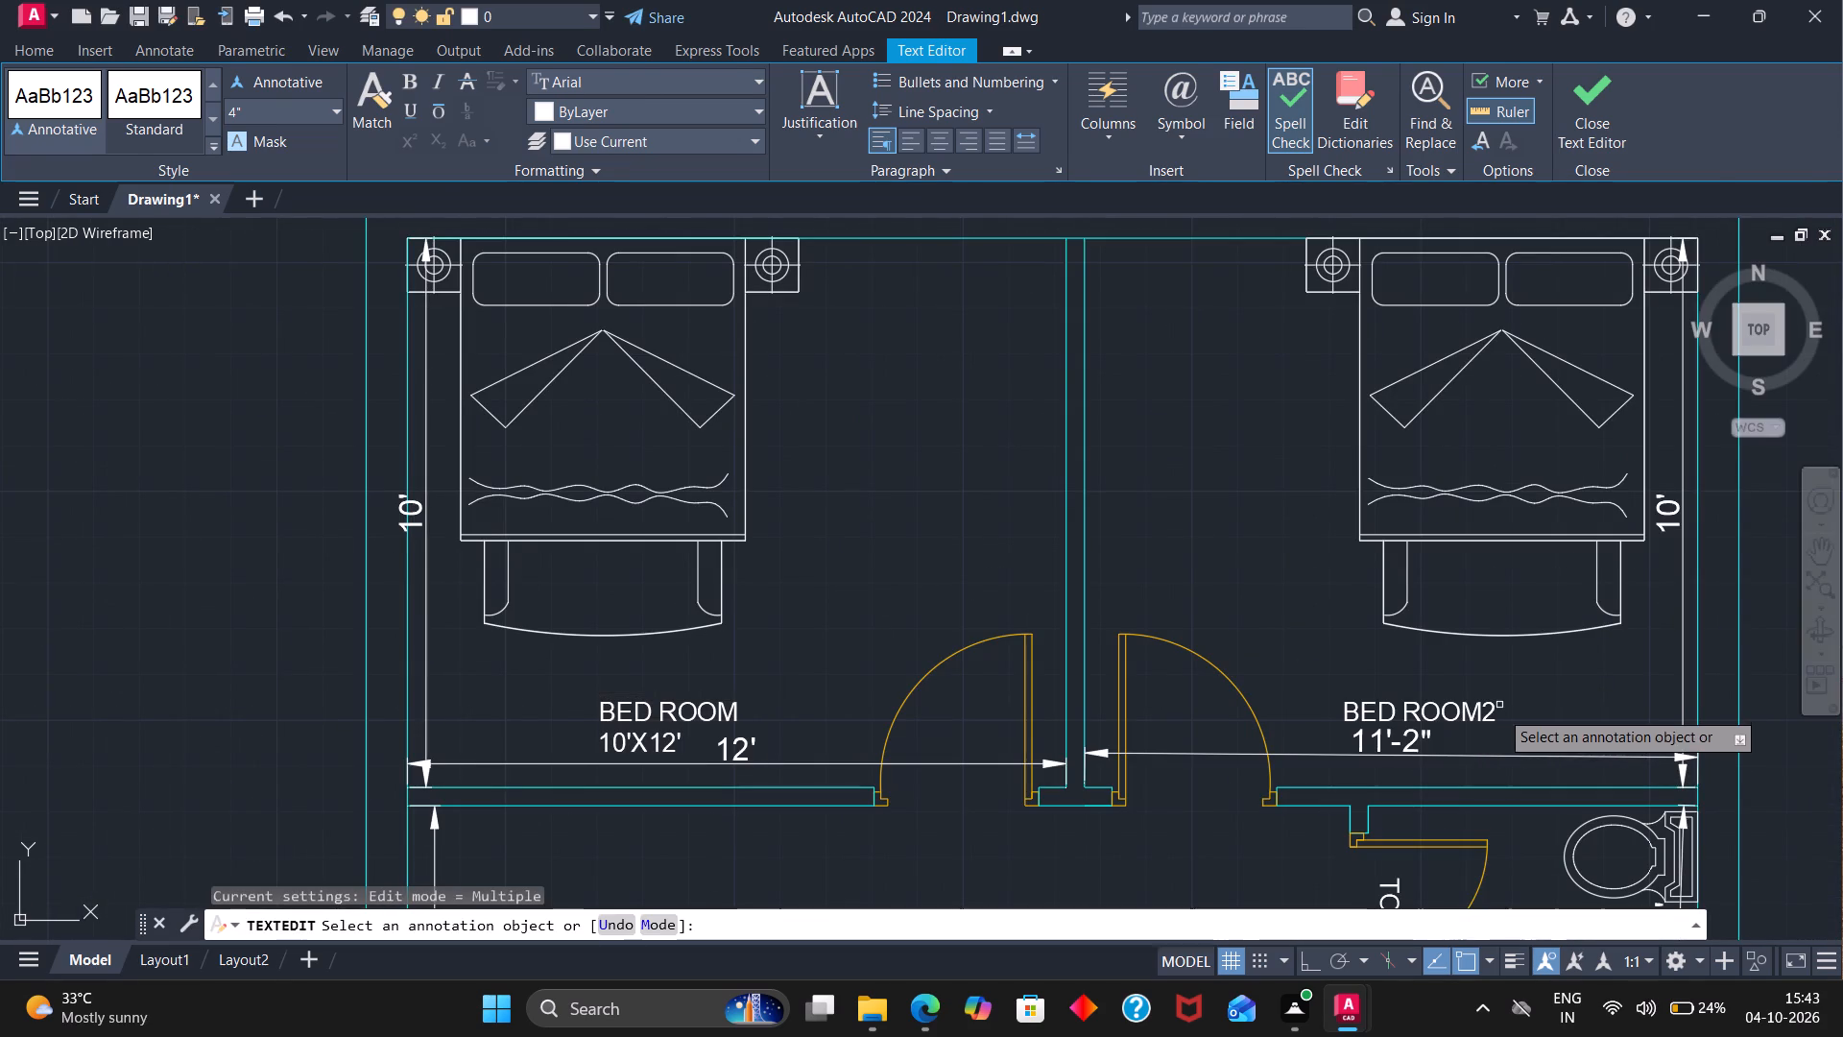
pyautogui.click(1485, 717)
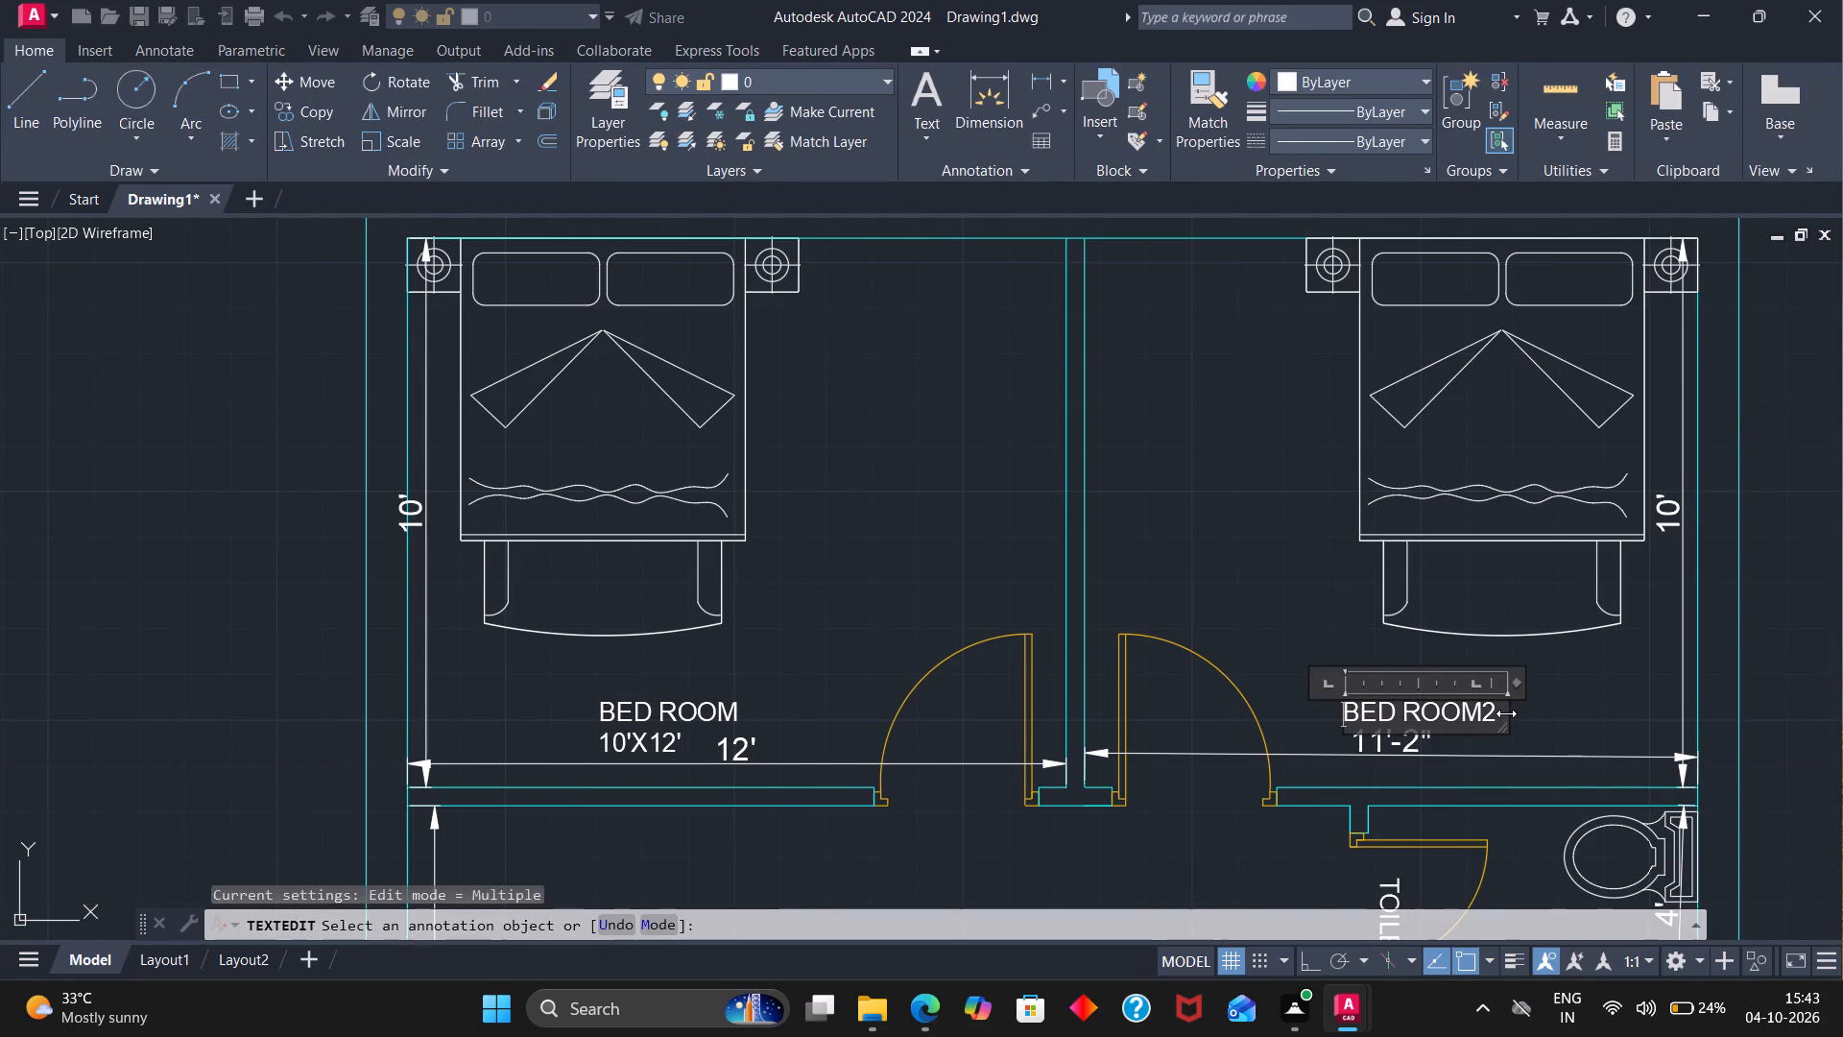
pyautogui.click(1506, 713)
pyautogui.click(1496, 711)
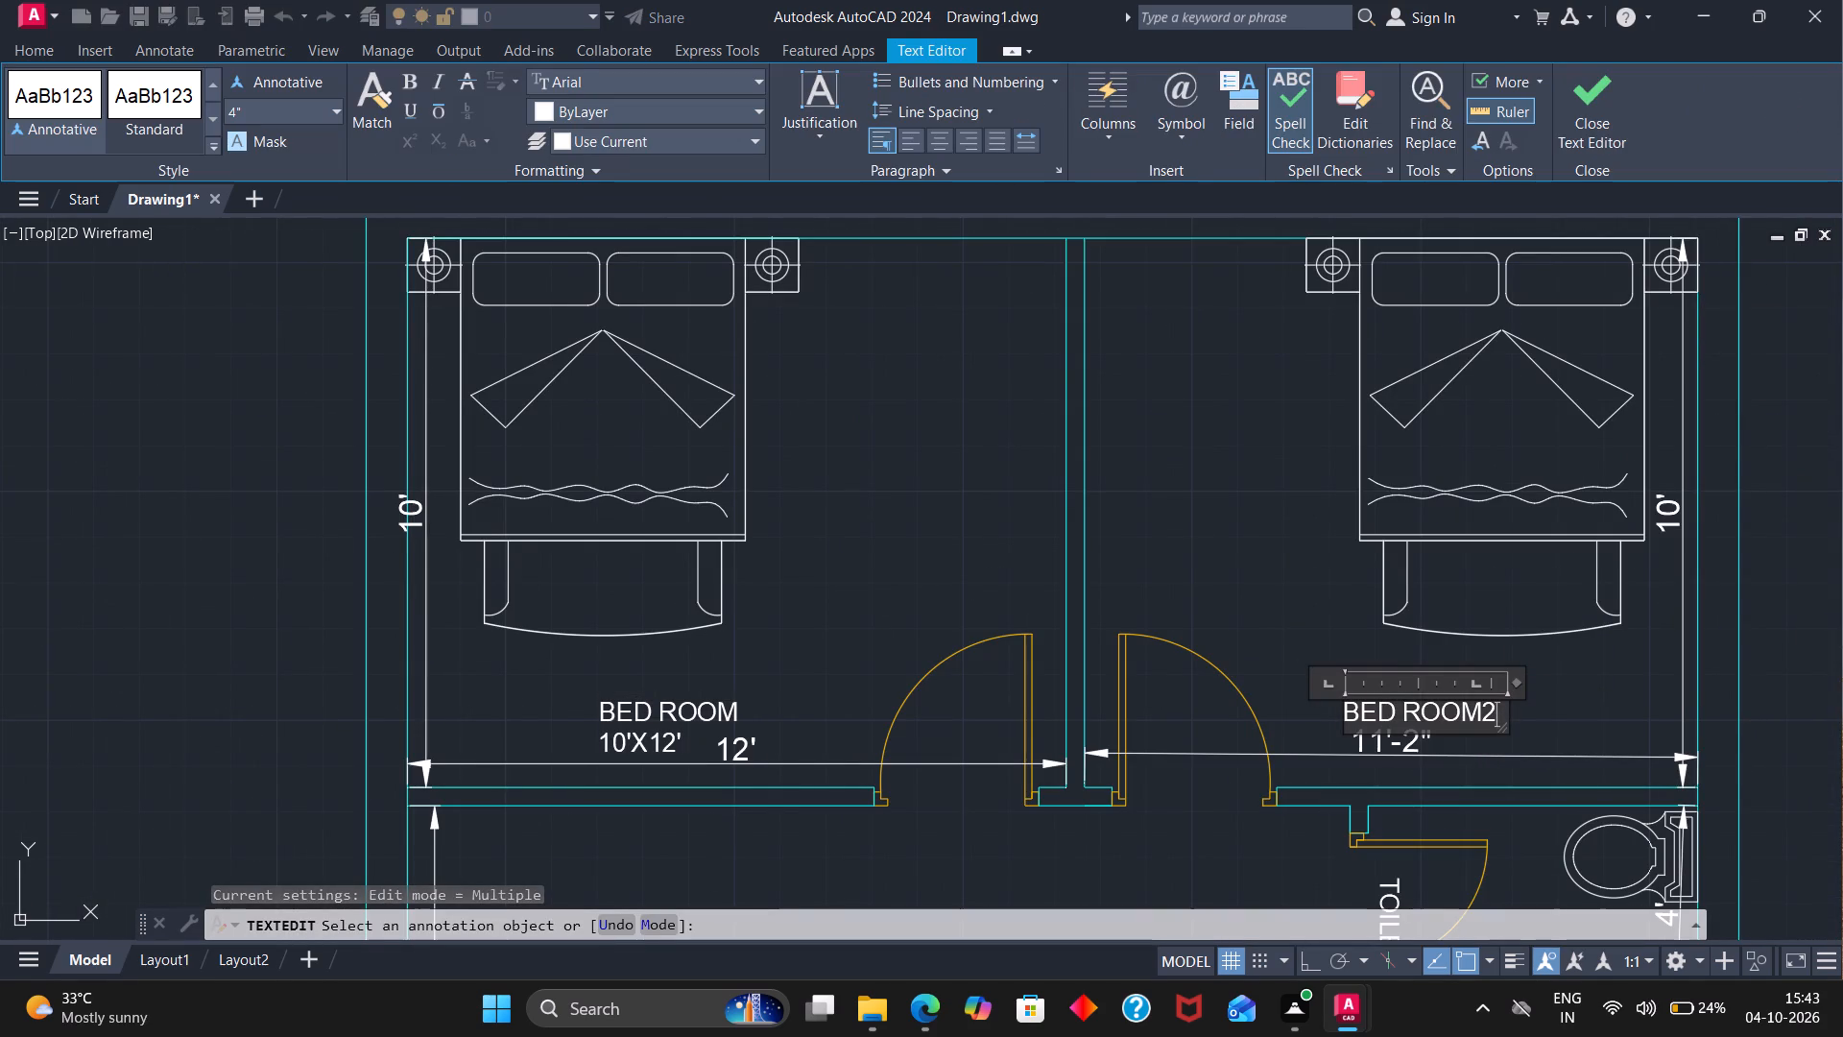
pyautogui.press('Return')
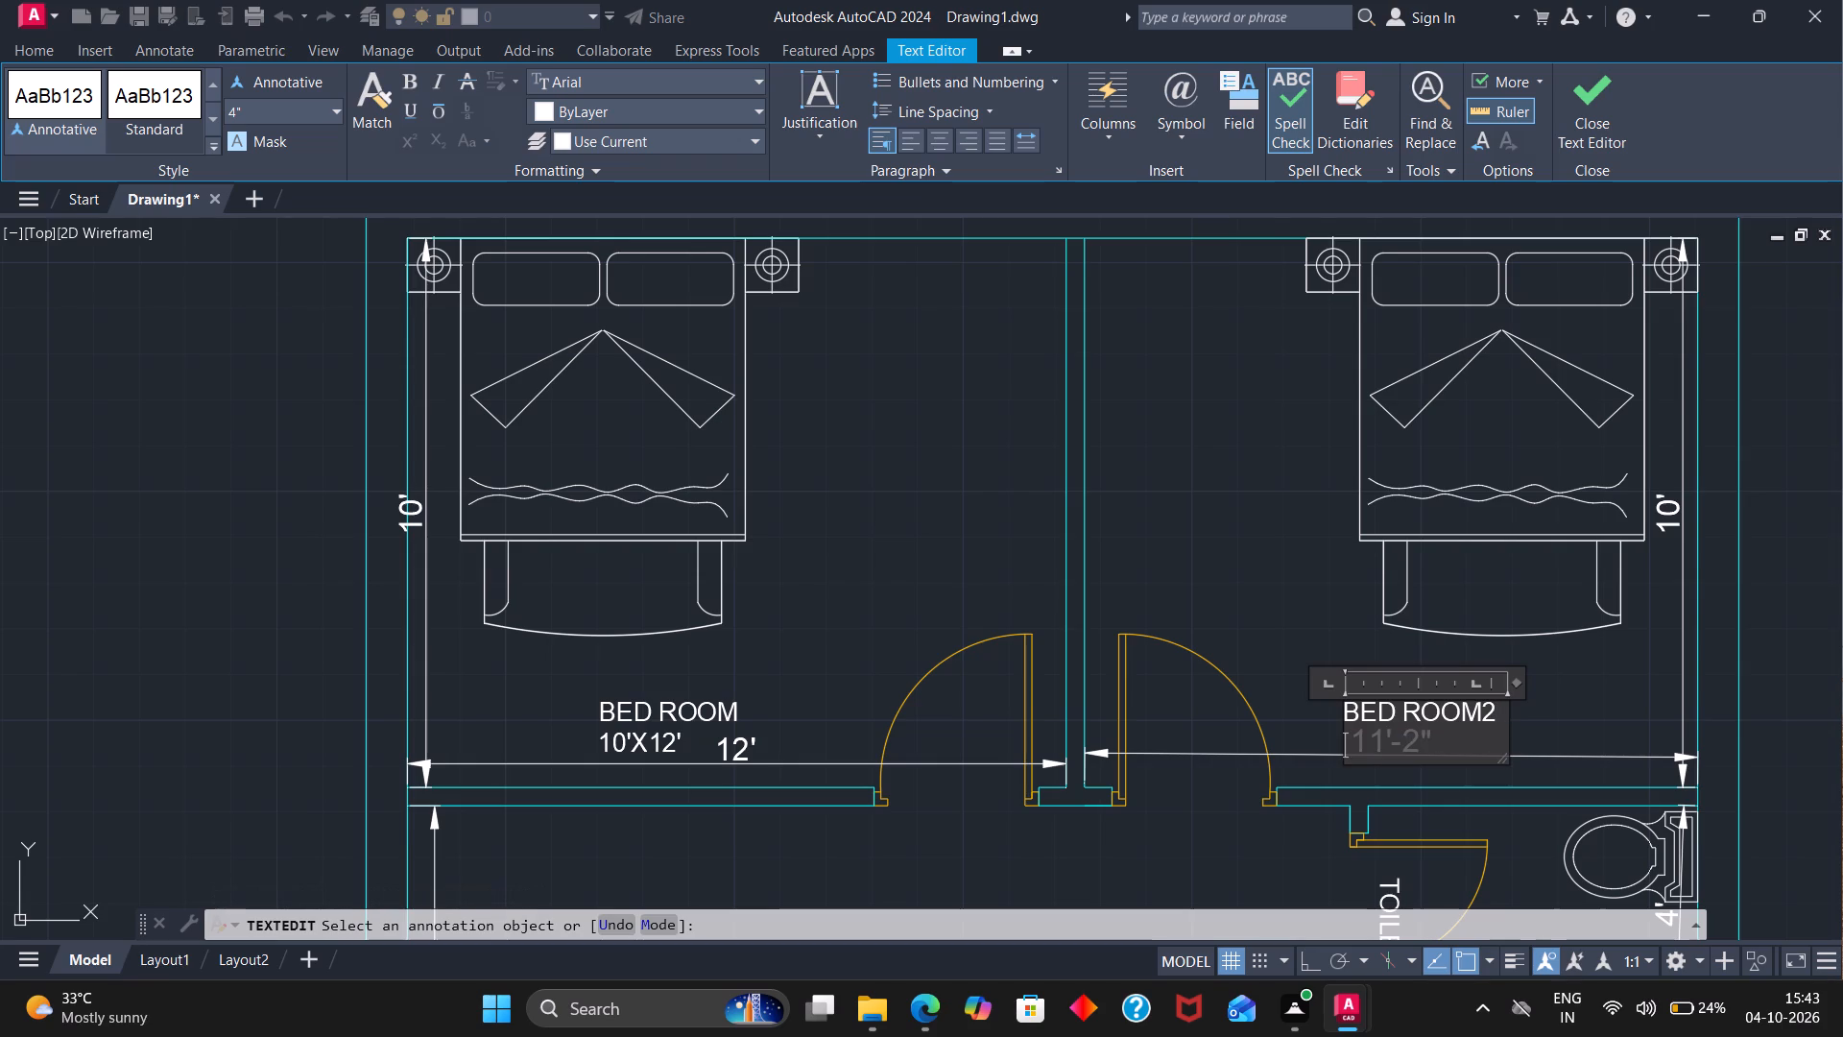
pyautogui.write('11')
pyautogui.press("'")
pyautogui.press('2')
pyautogui.write('"X')
pyautogui.press('1')
pyautogui.write("0'")
# Add the room size 6'X4' as a second line in the rotated TOILET label.
pyautogui.scroll(-2, 1483, 732)
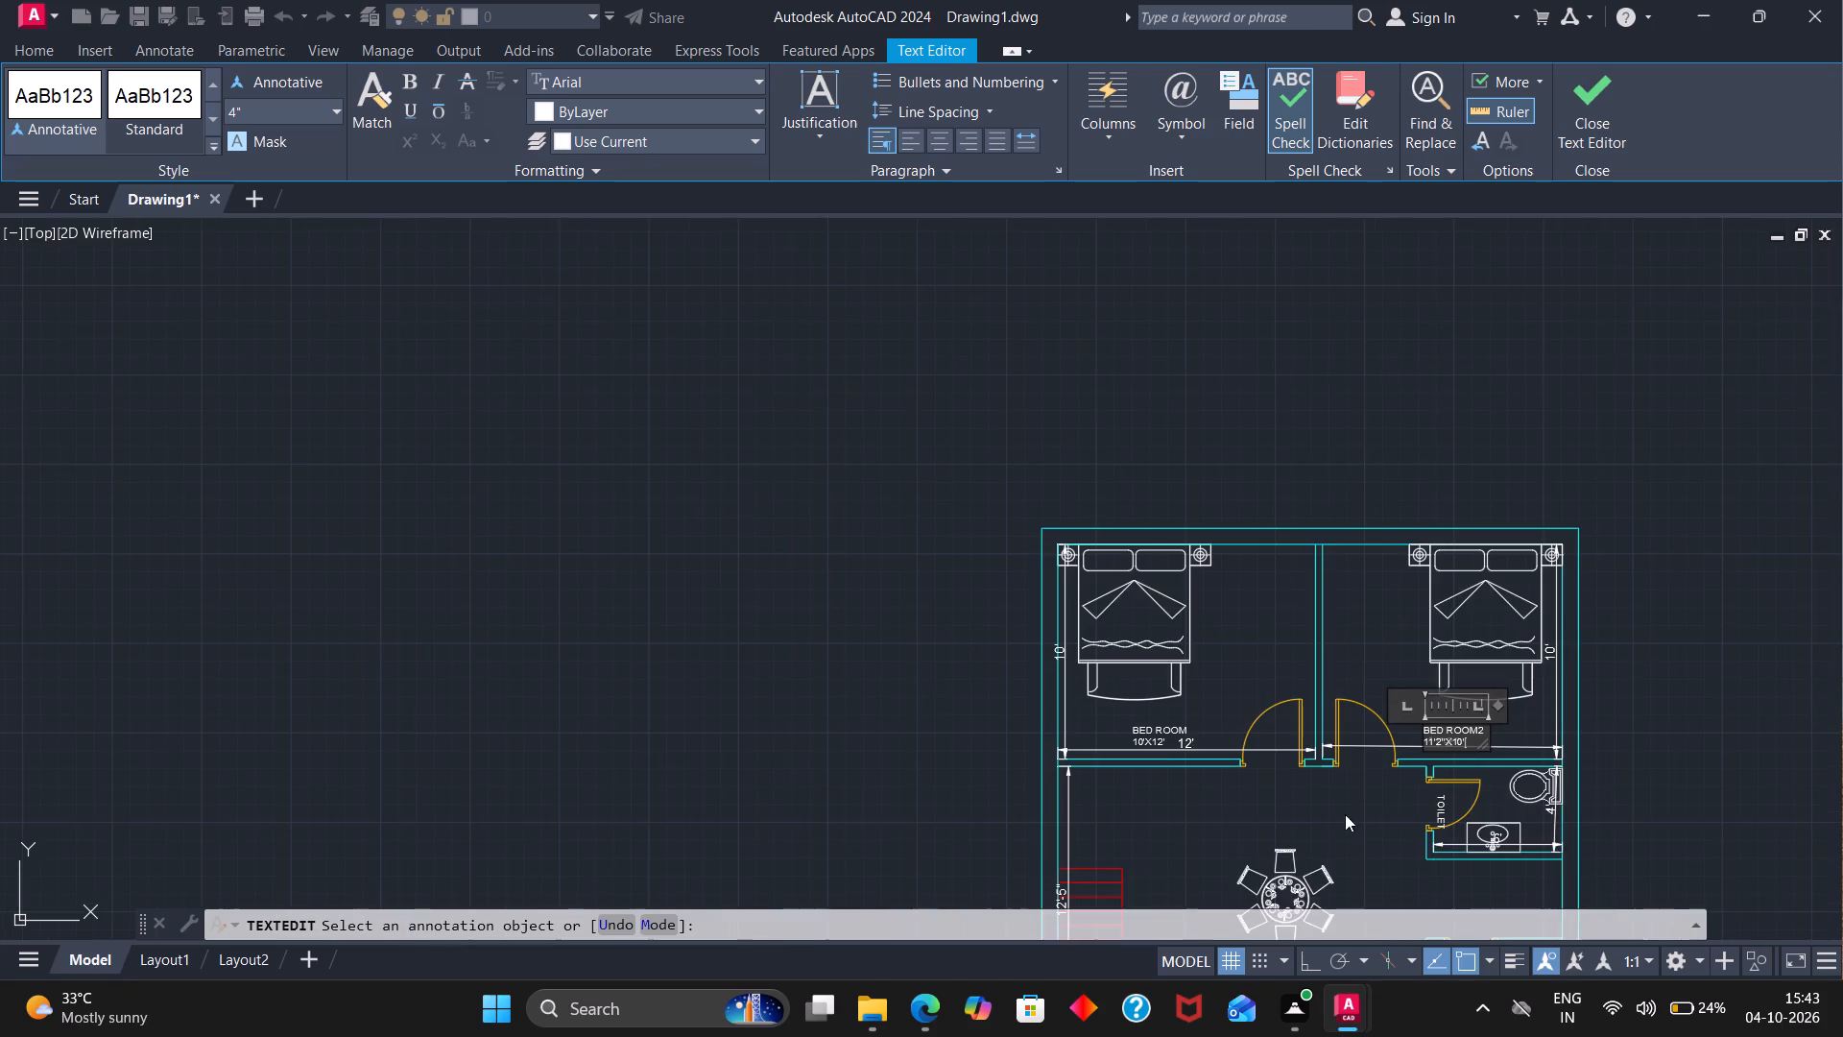
pyautogui.scroll(-1, 1281, 819)
pyautogui.scroll(3, 1351, 829)
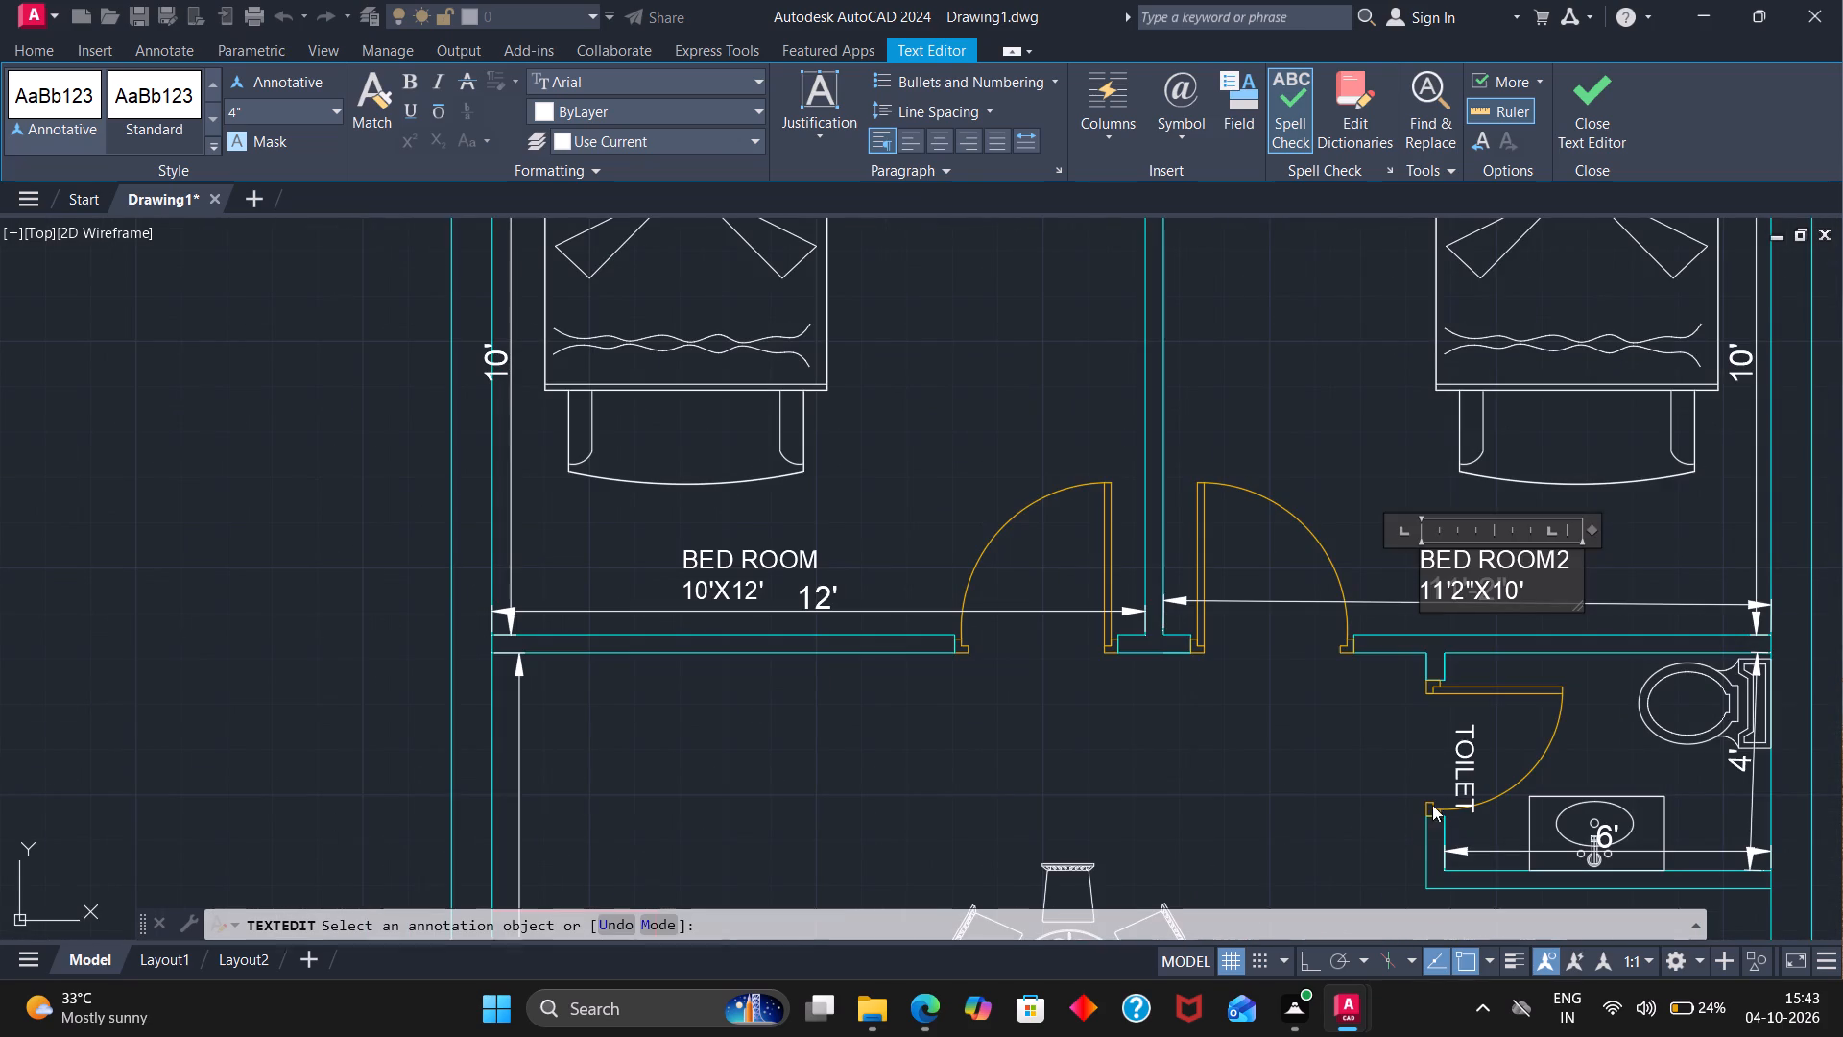
pyautogui.click(1467, 777)
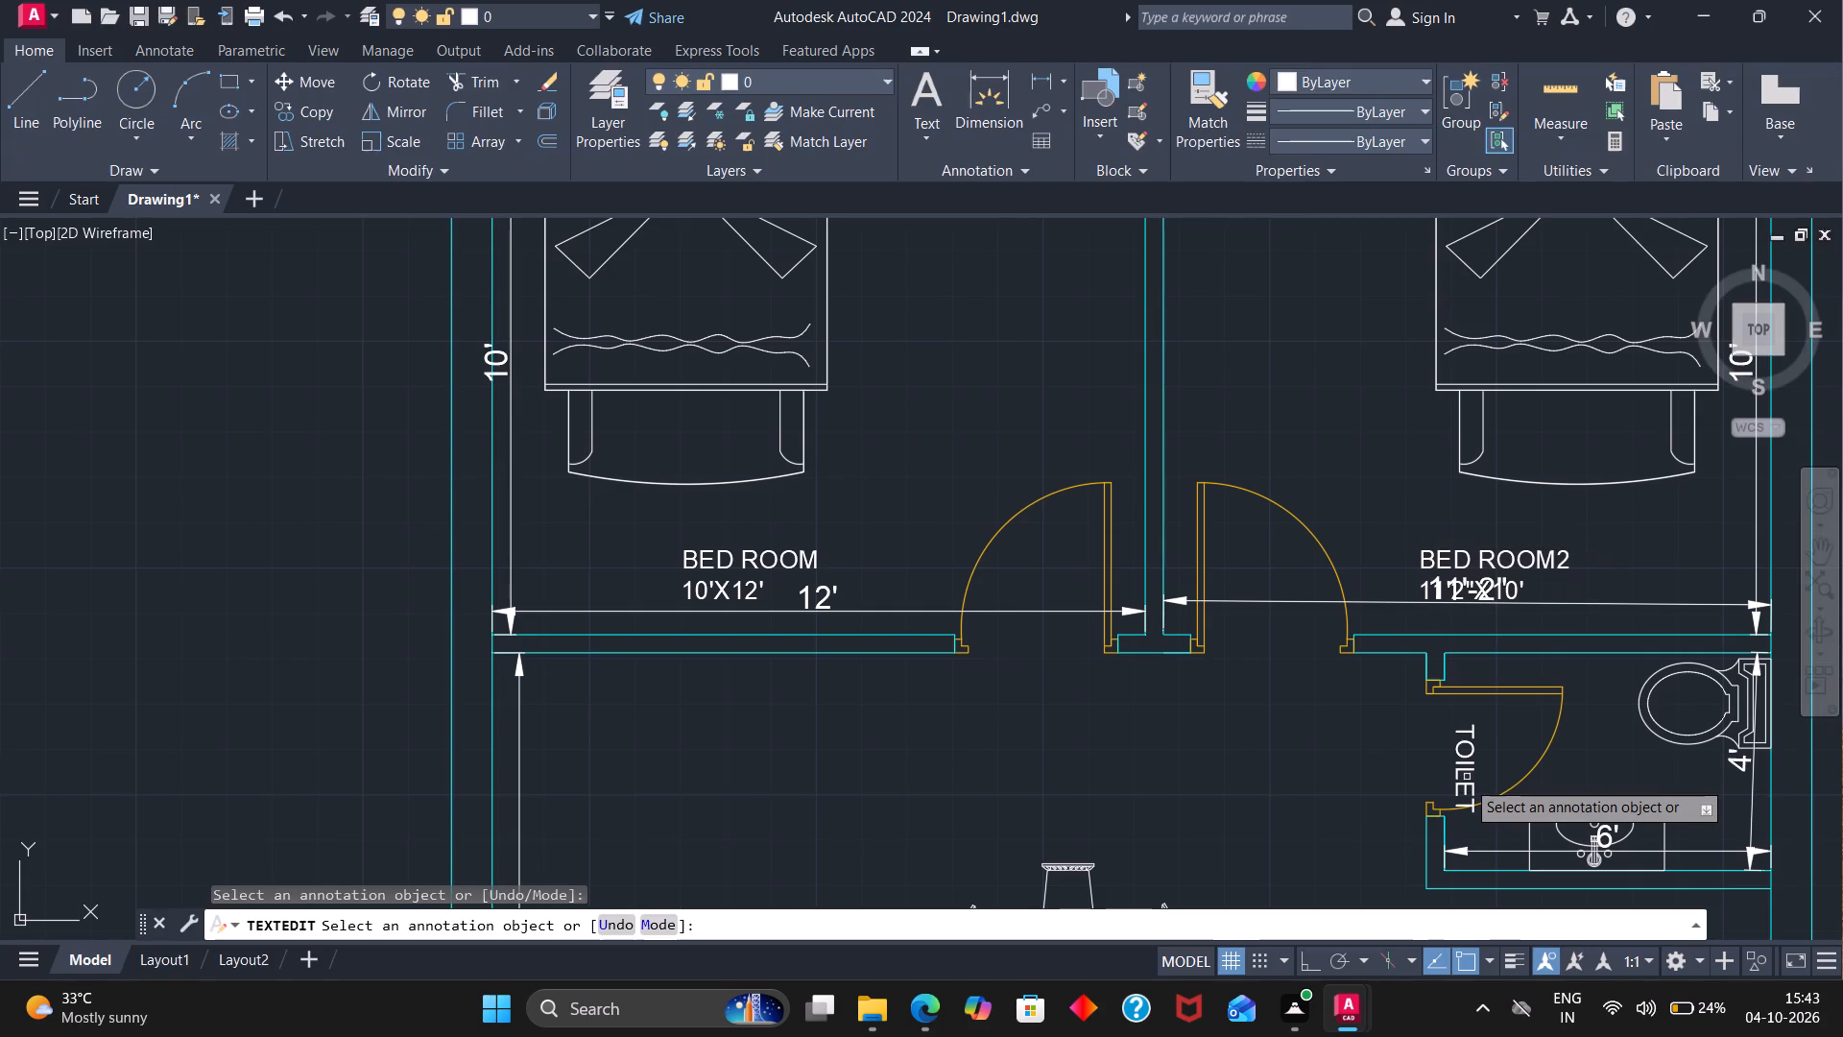
pyautogui.click(1466, 780)
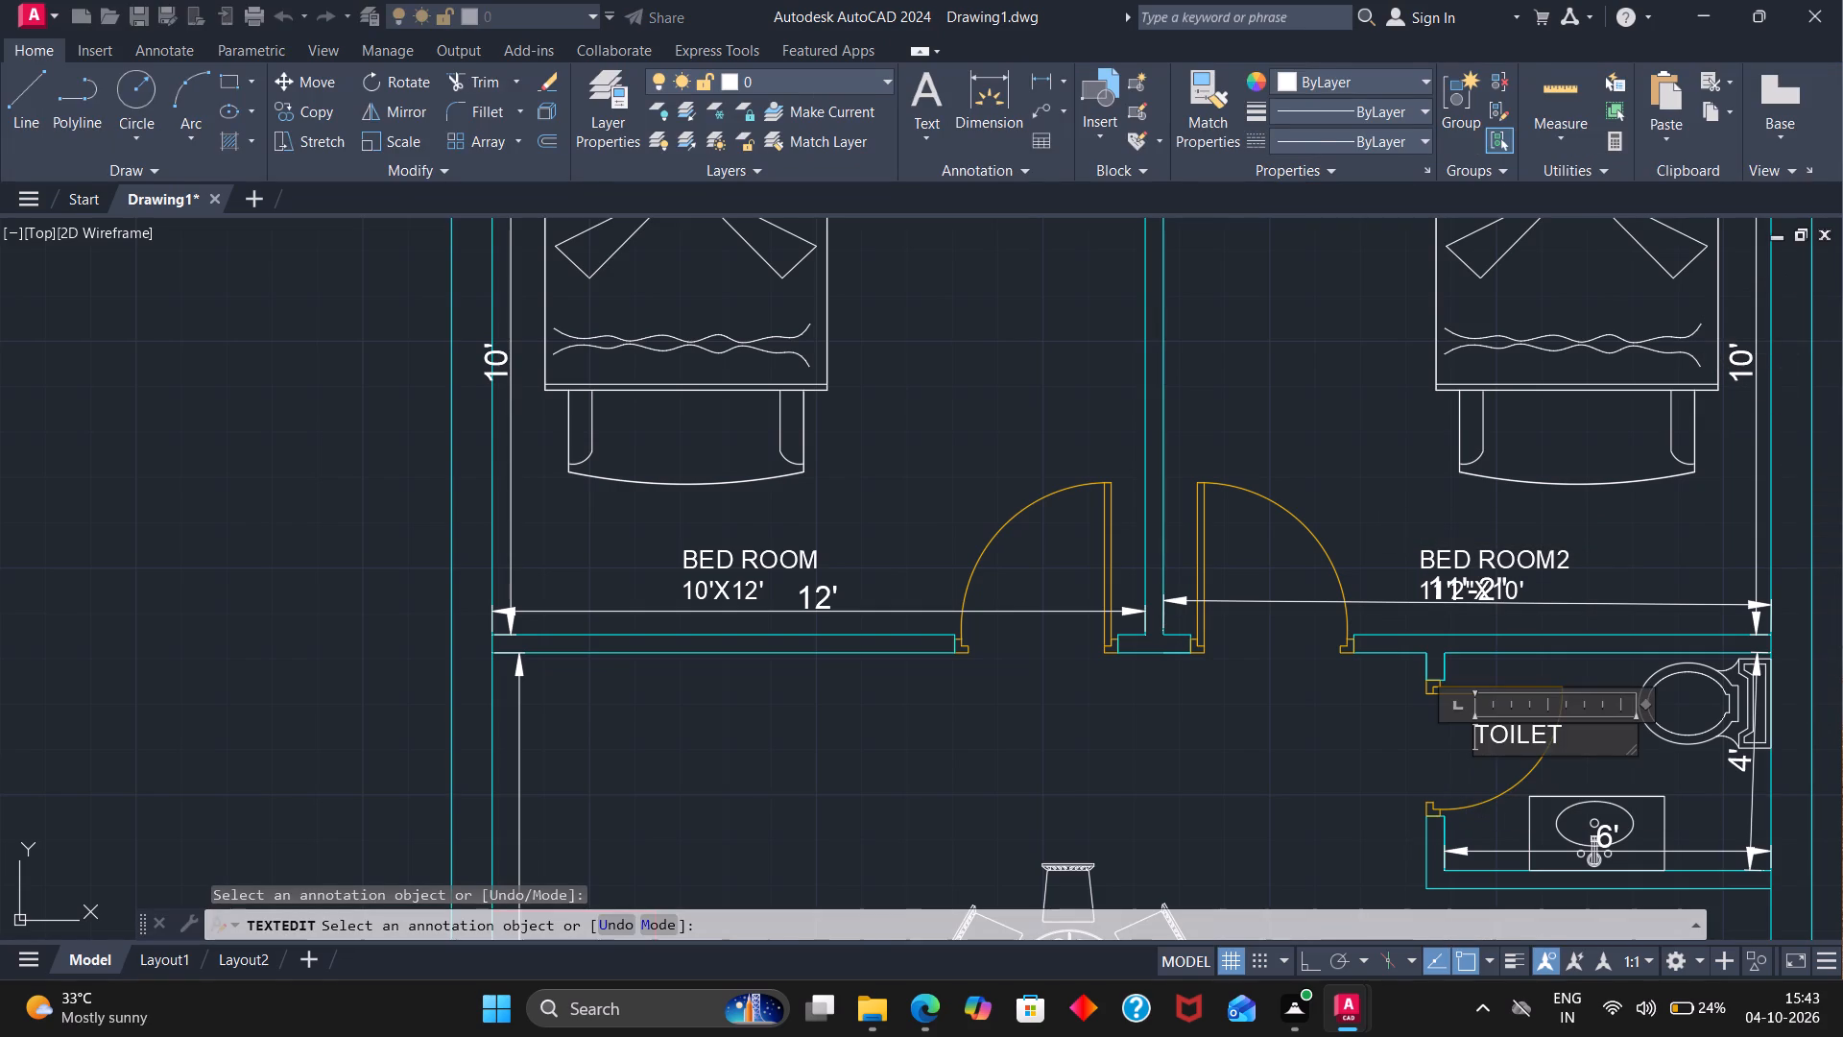
pyautogui.click(1571, 735)
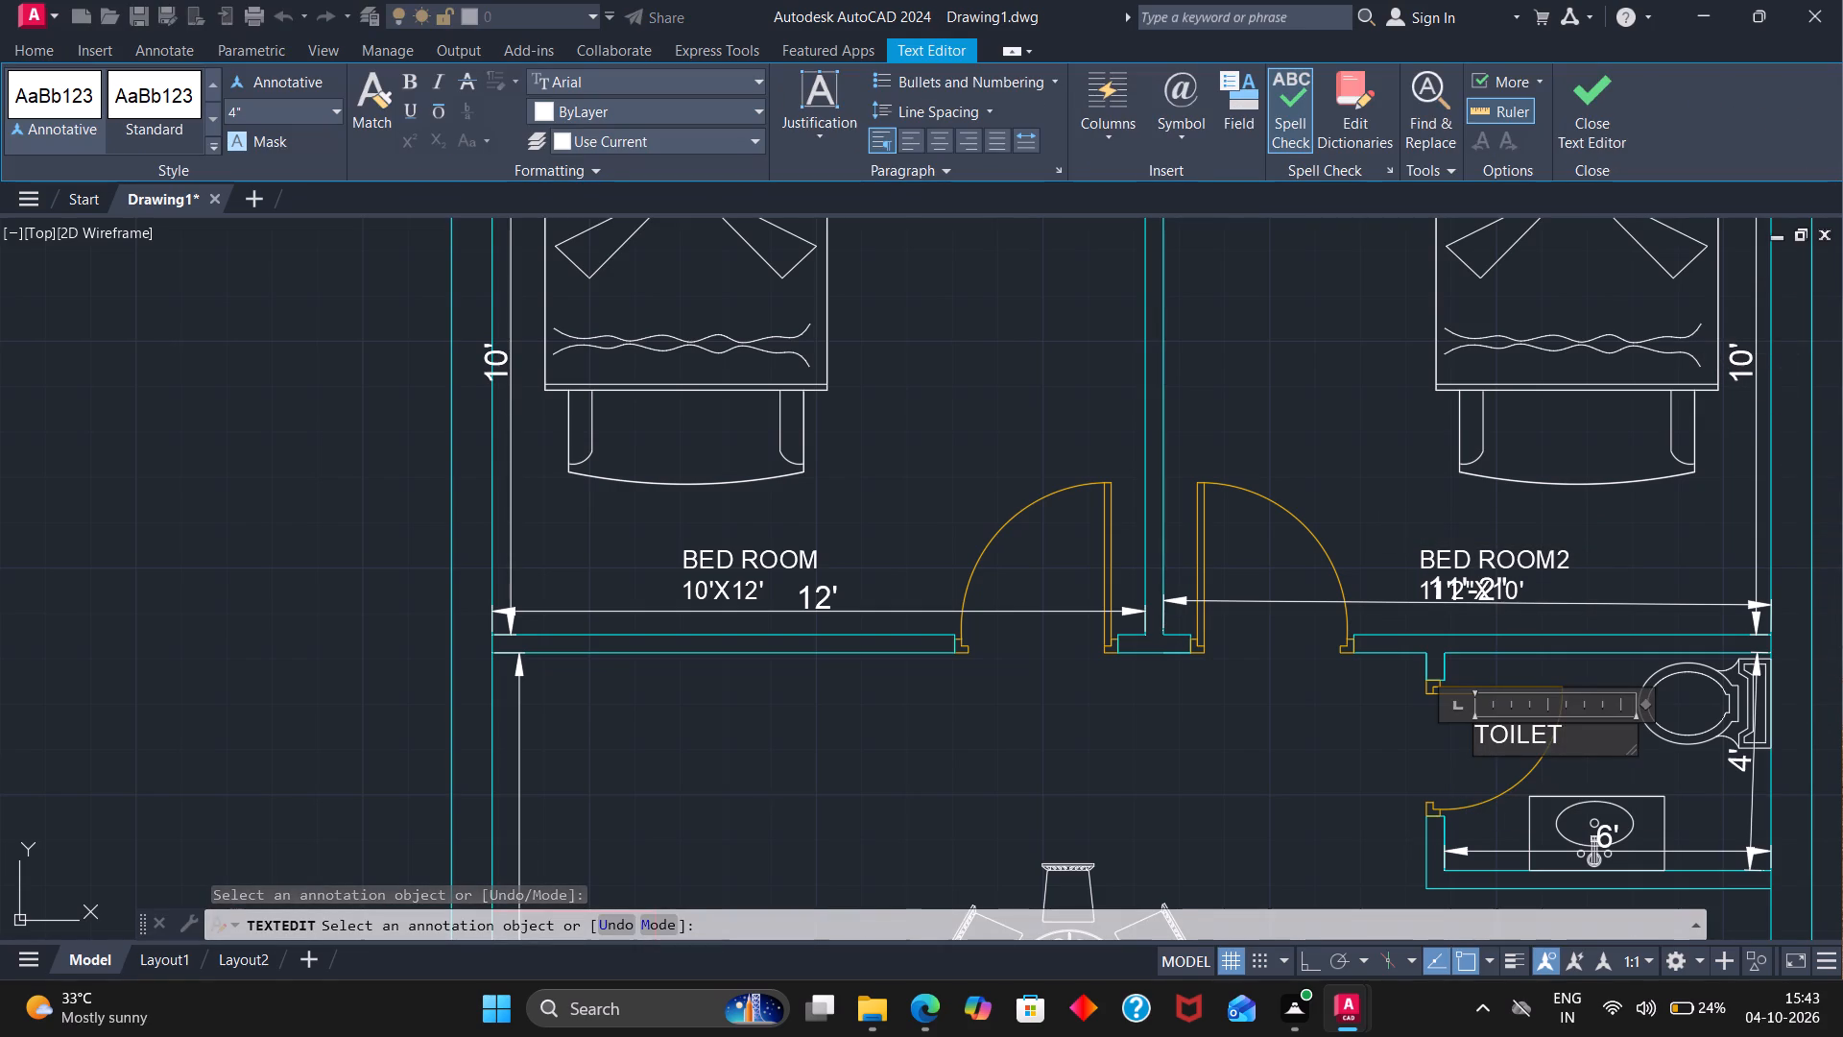
pyautogui.press('Return')
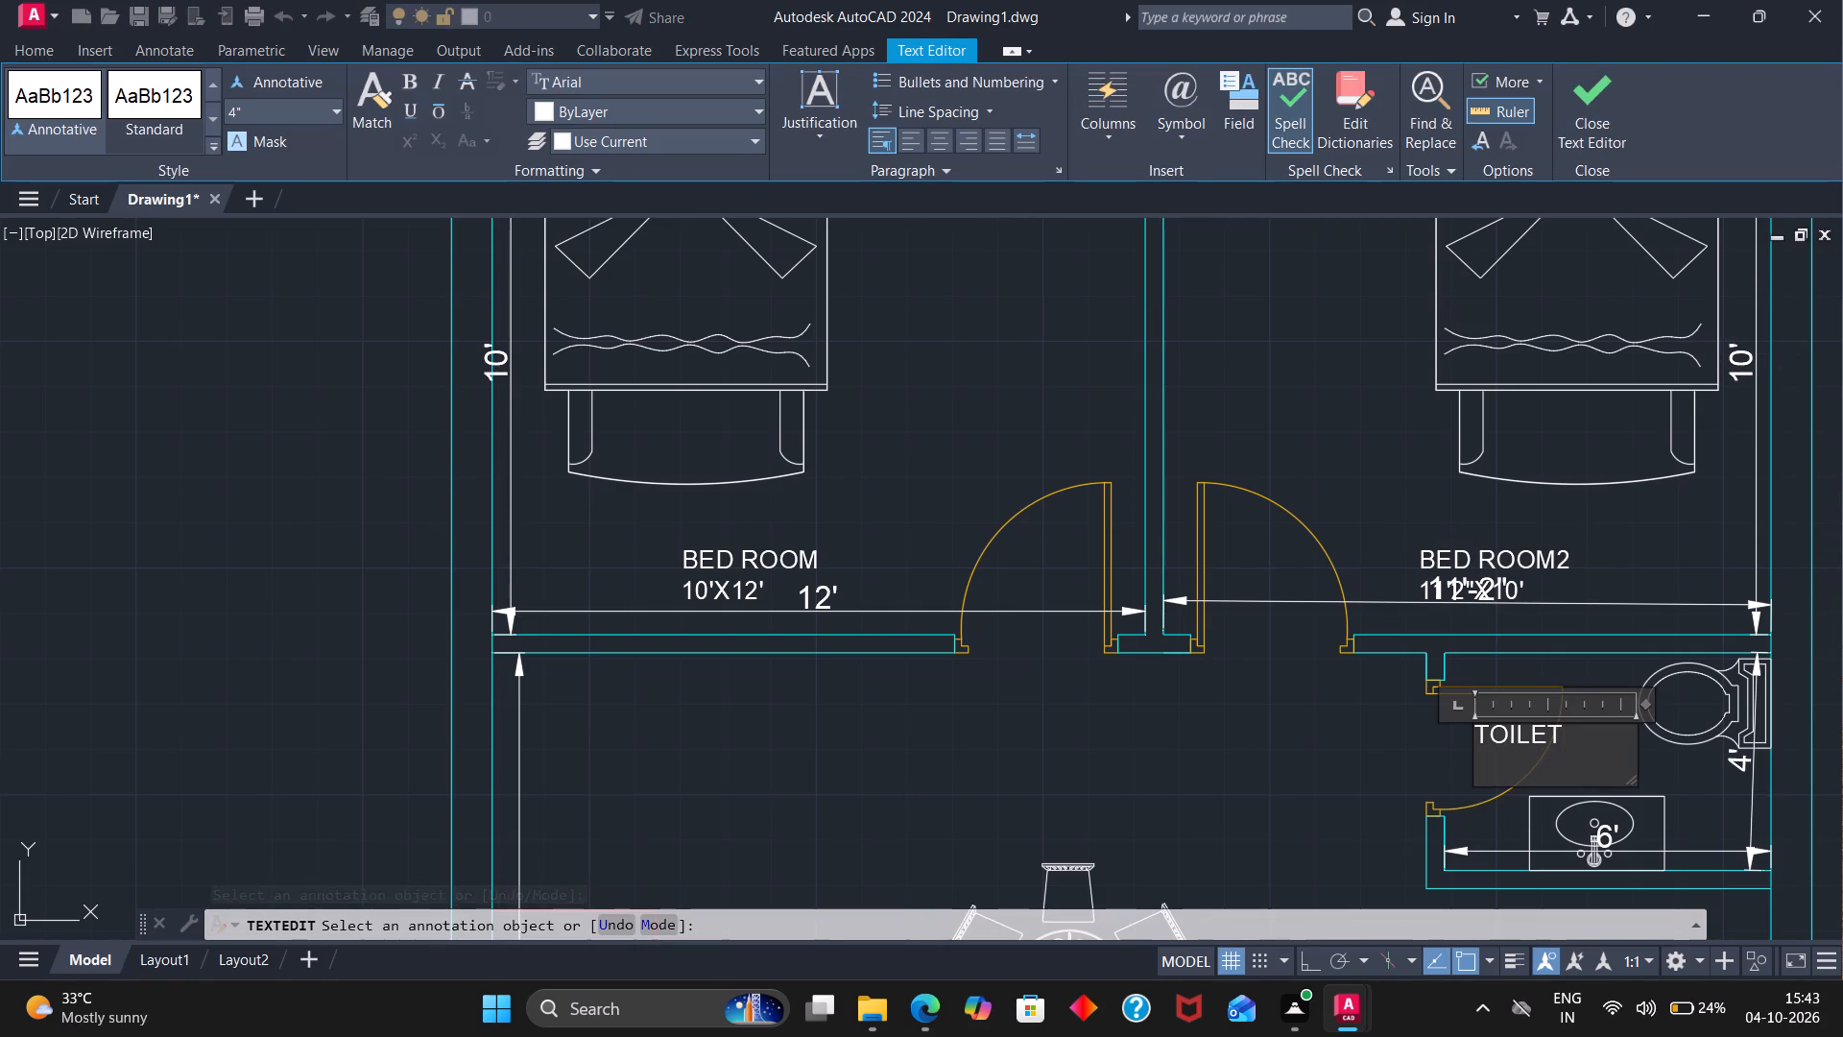
pyautogui.write("6'")
pyautogui.write('X4')
pyautogui.press("'")
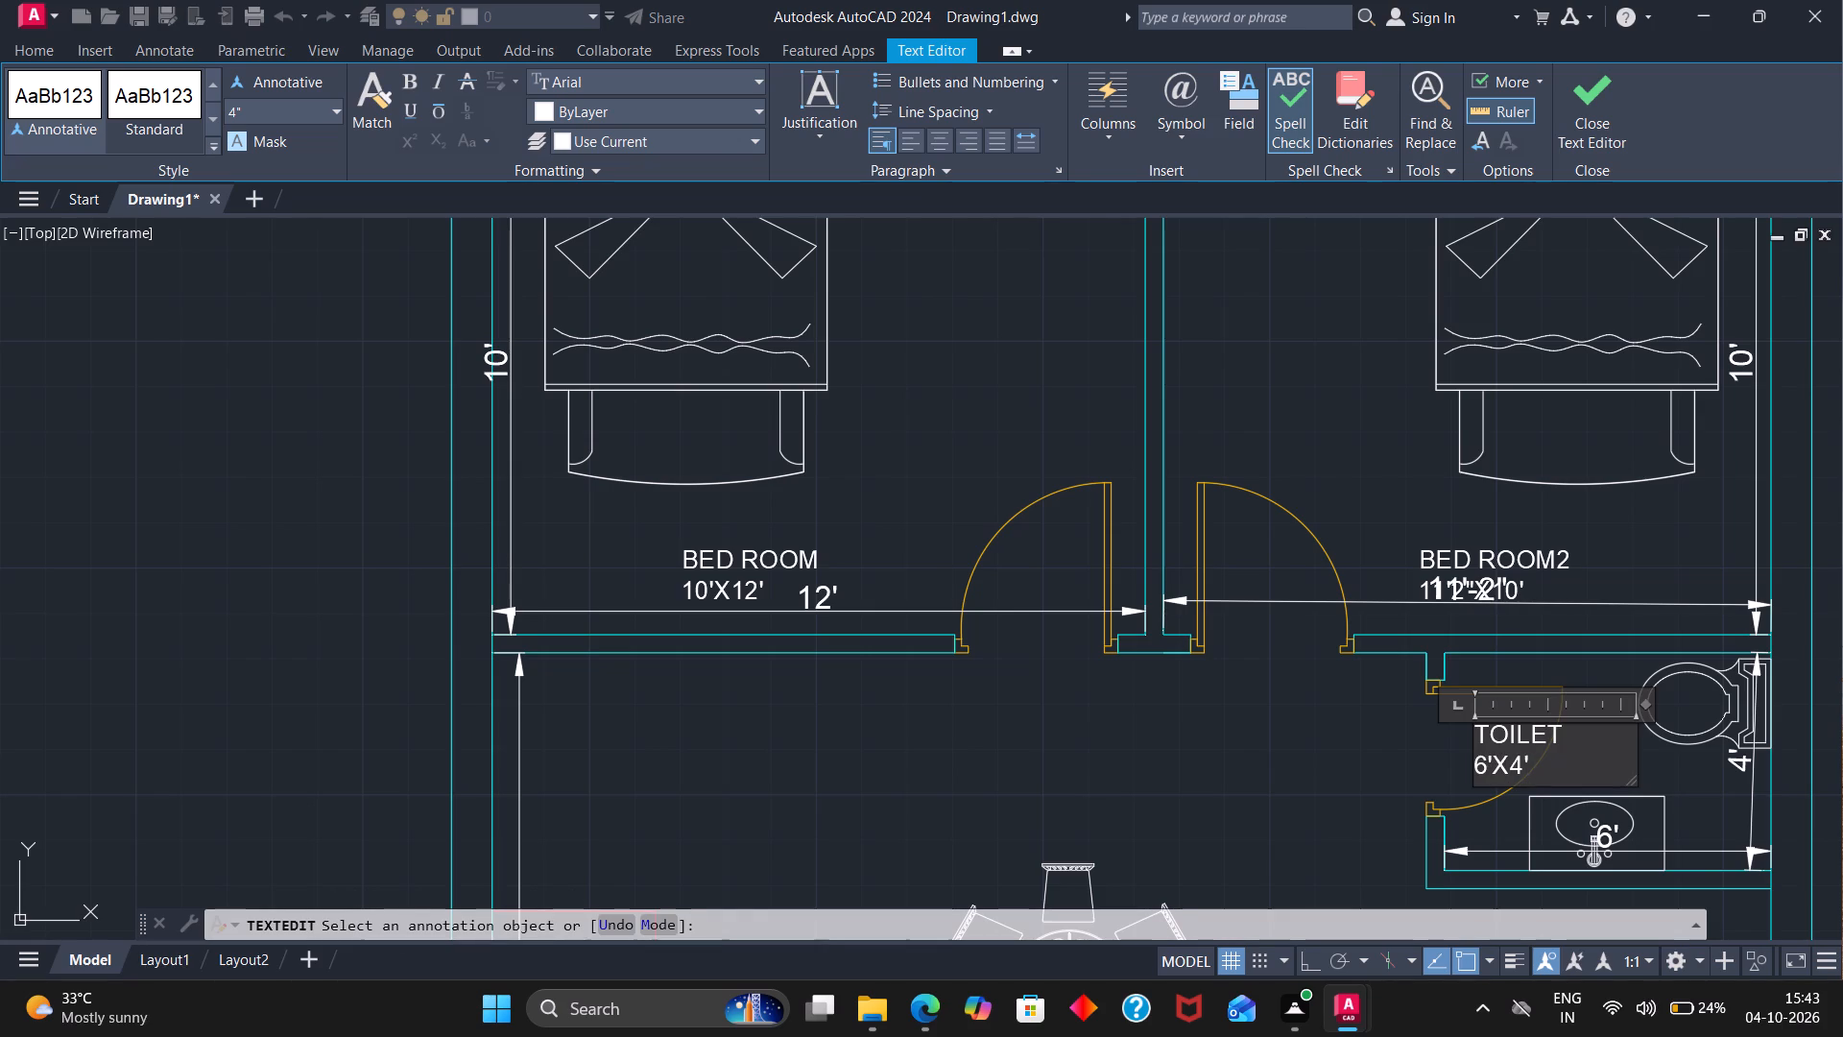
# Add the room size 17'2"X12'5" as a second line beneath the name in the DINNING label.
pyautogui.scroll(-3, 1515, 770)
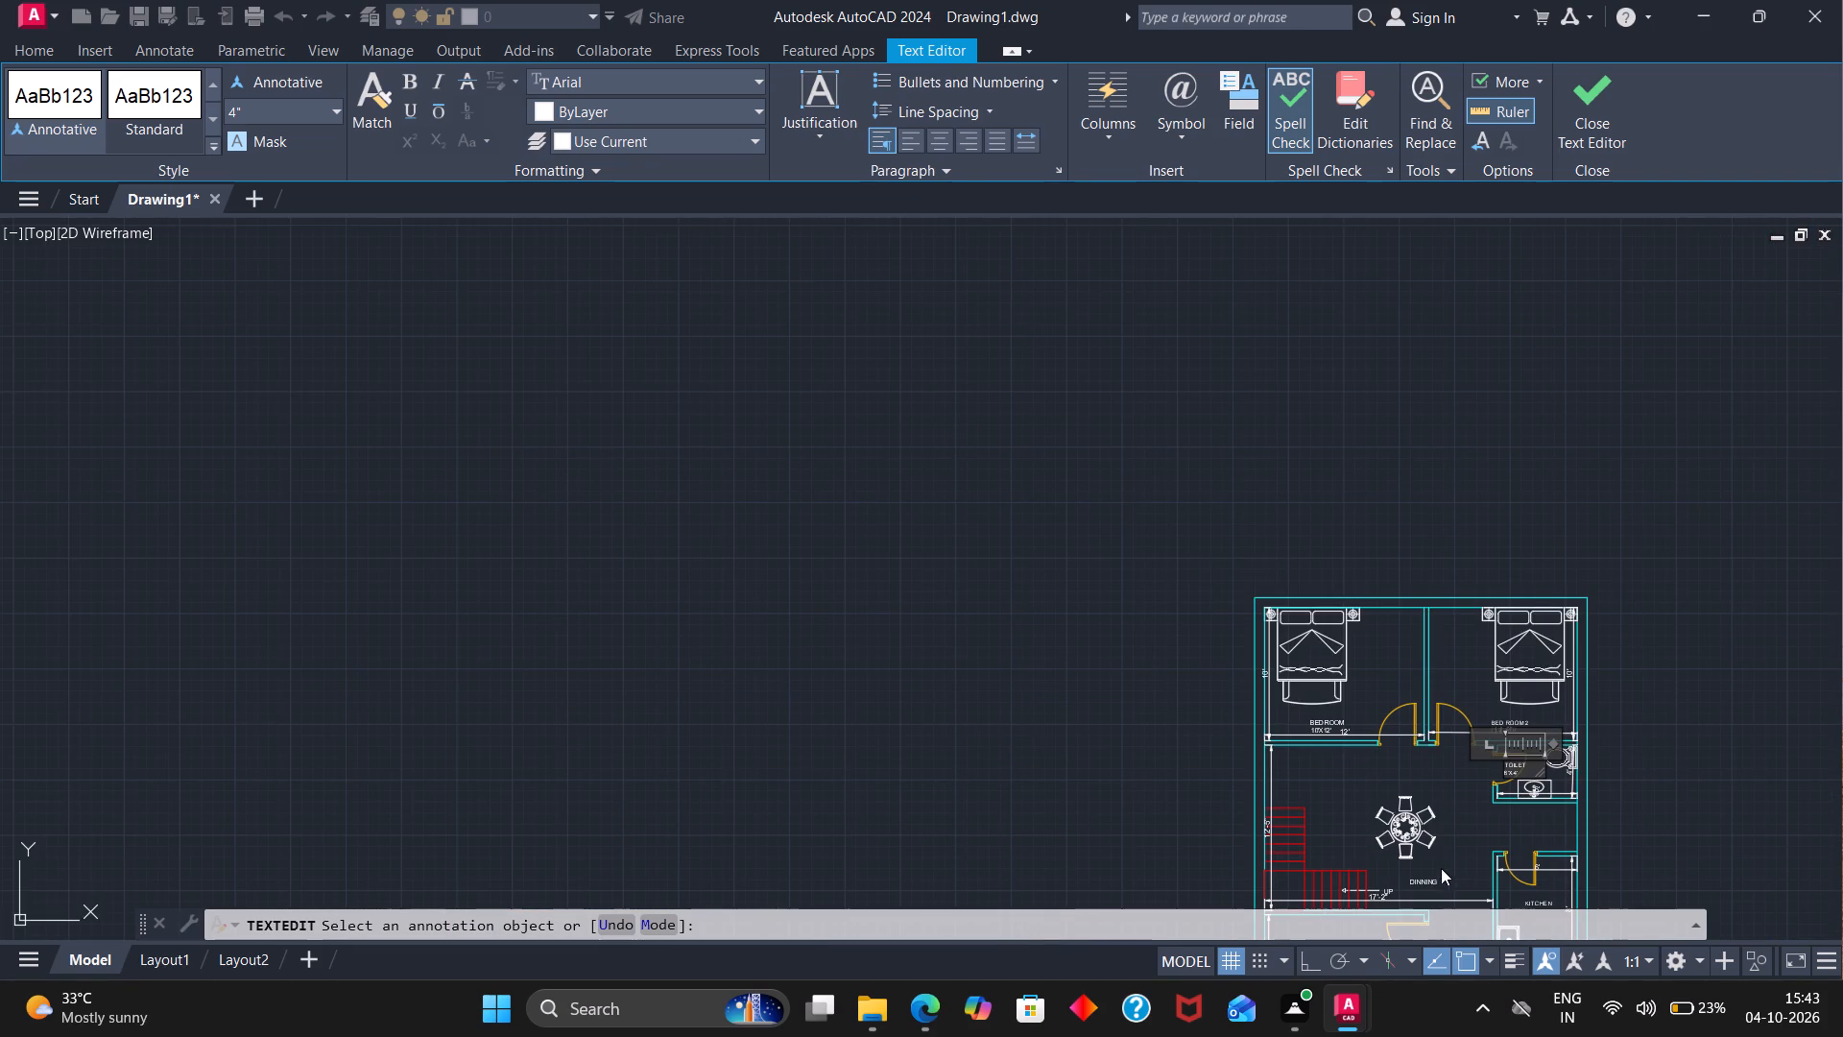
pyautogui.scroll(2, 1431, 878)
pyautogui.scroll(-6, 1430, 881)
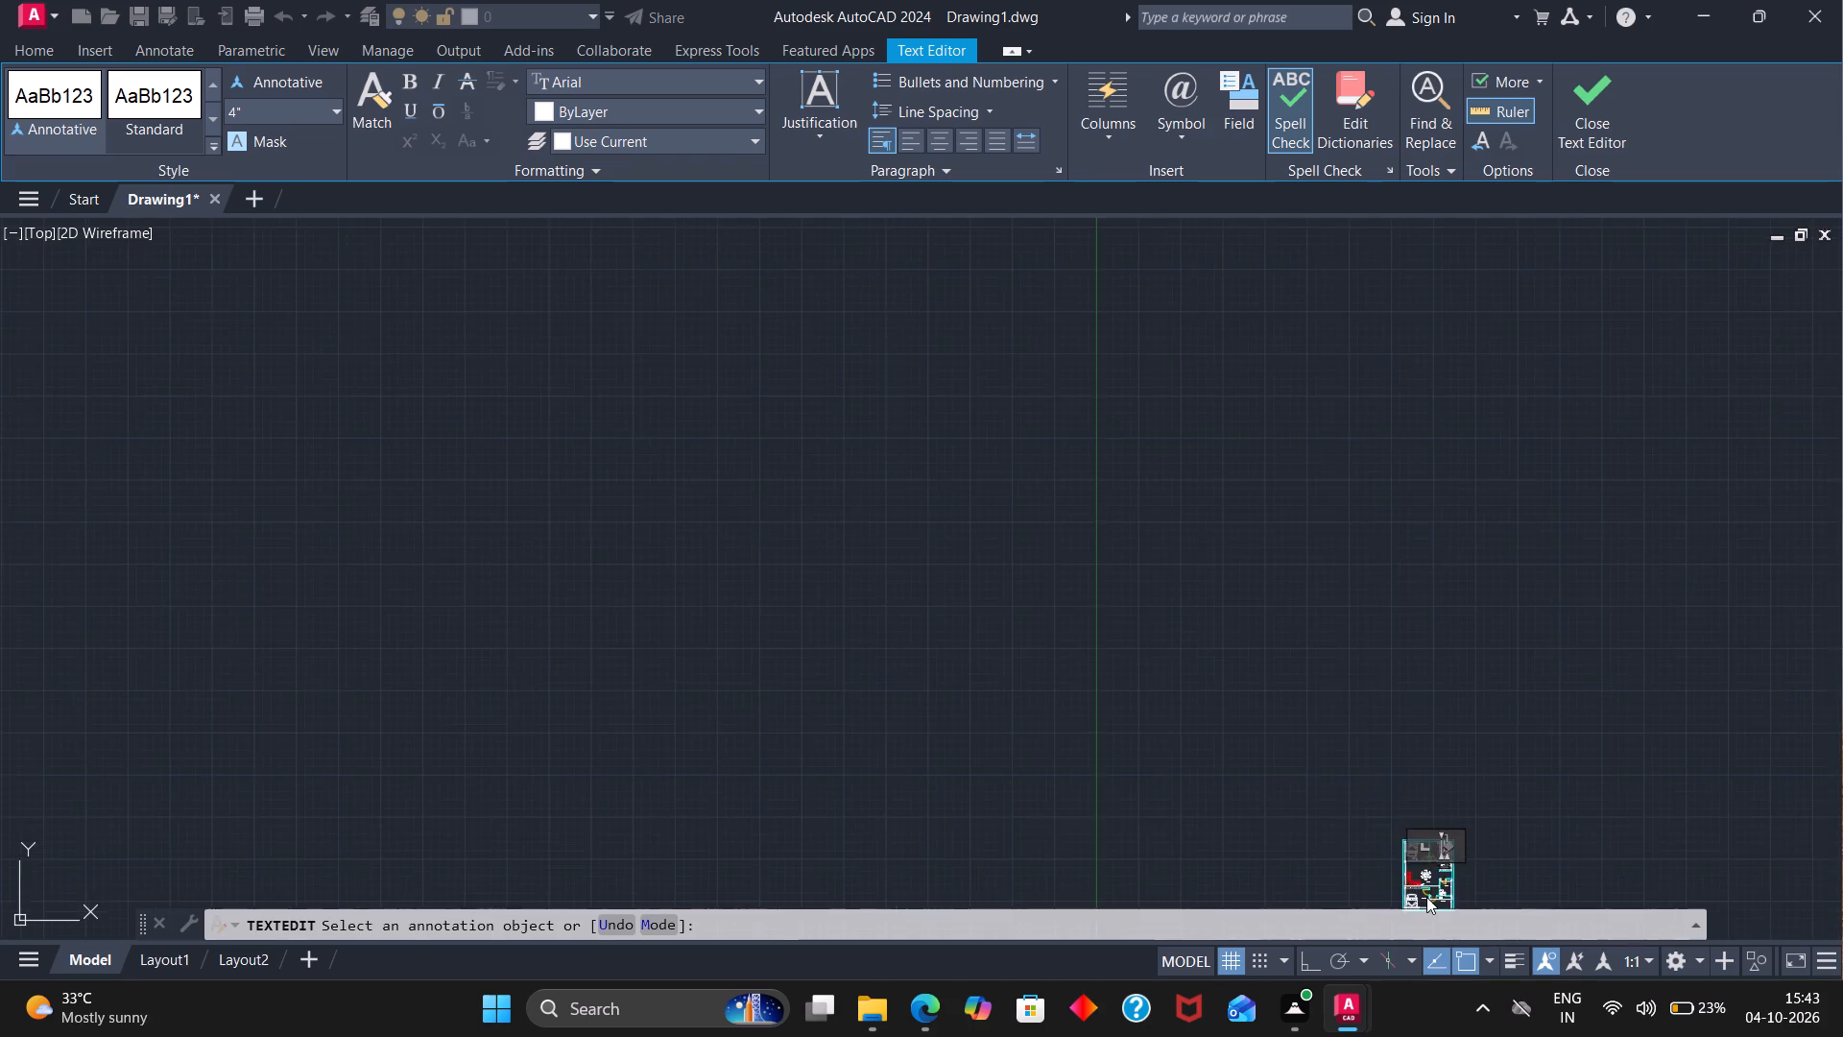
pyautogui.scroll(6, 1426, 897)
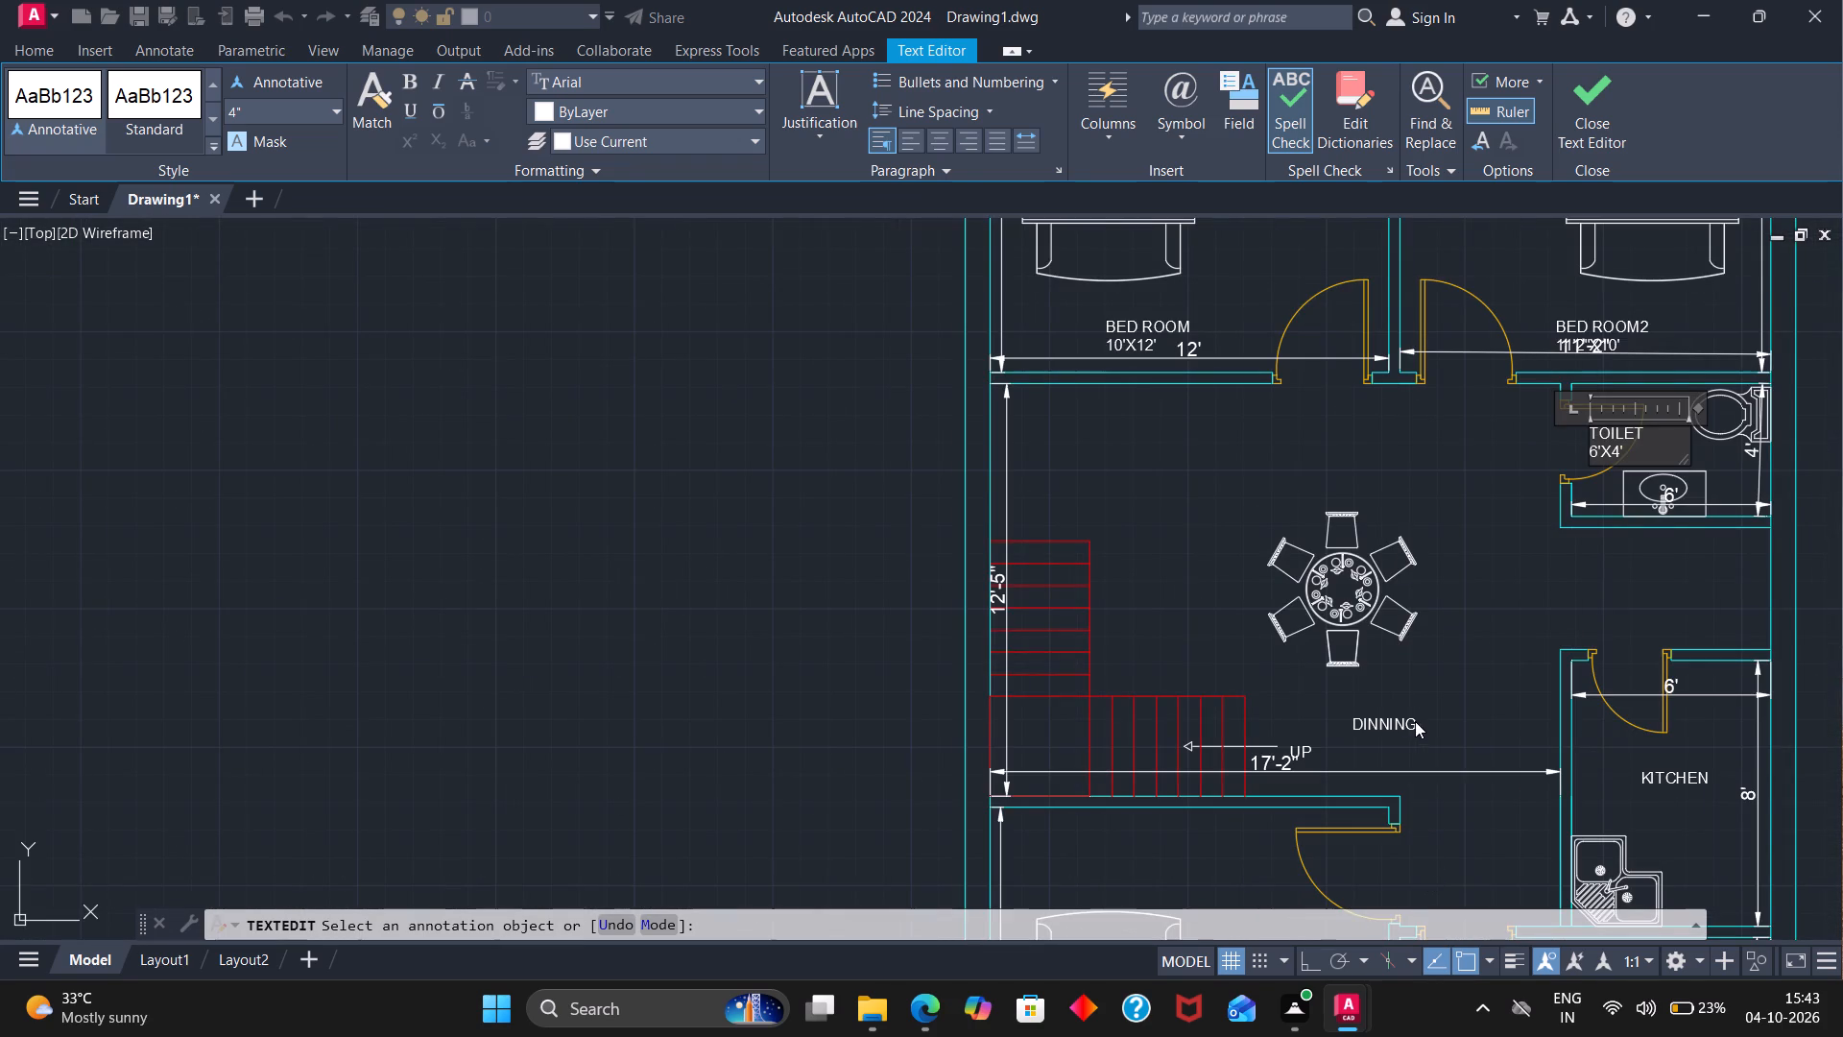
pyautogui.click(1417, 720)
pyautogui.click(1412, 724)
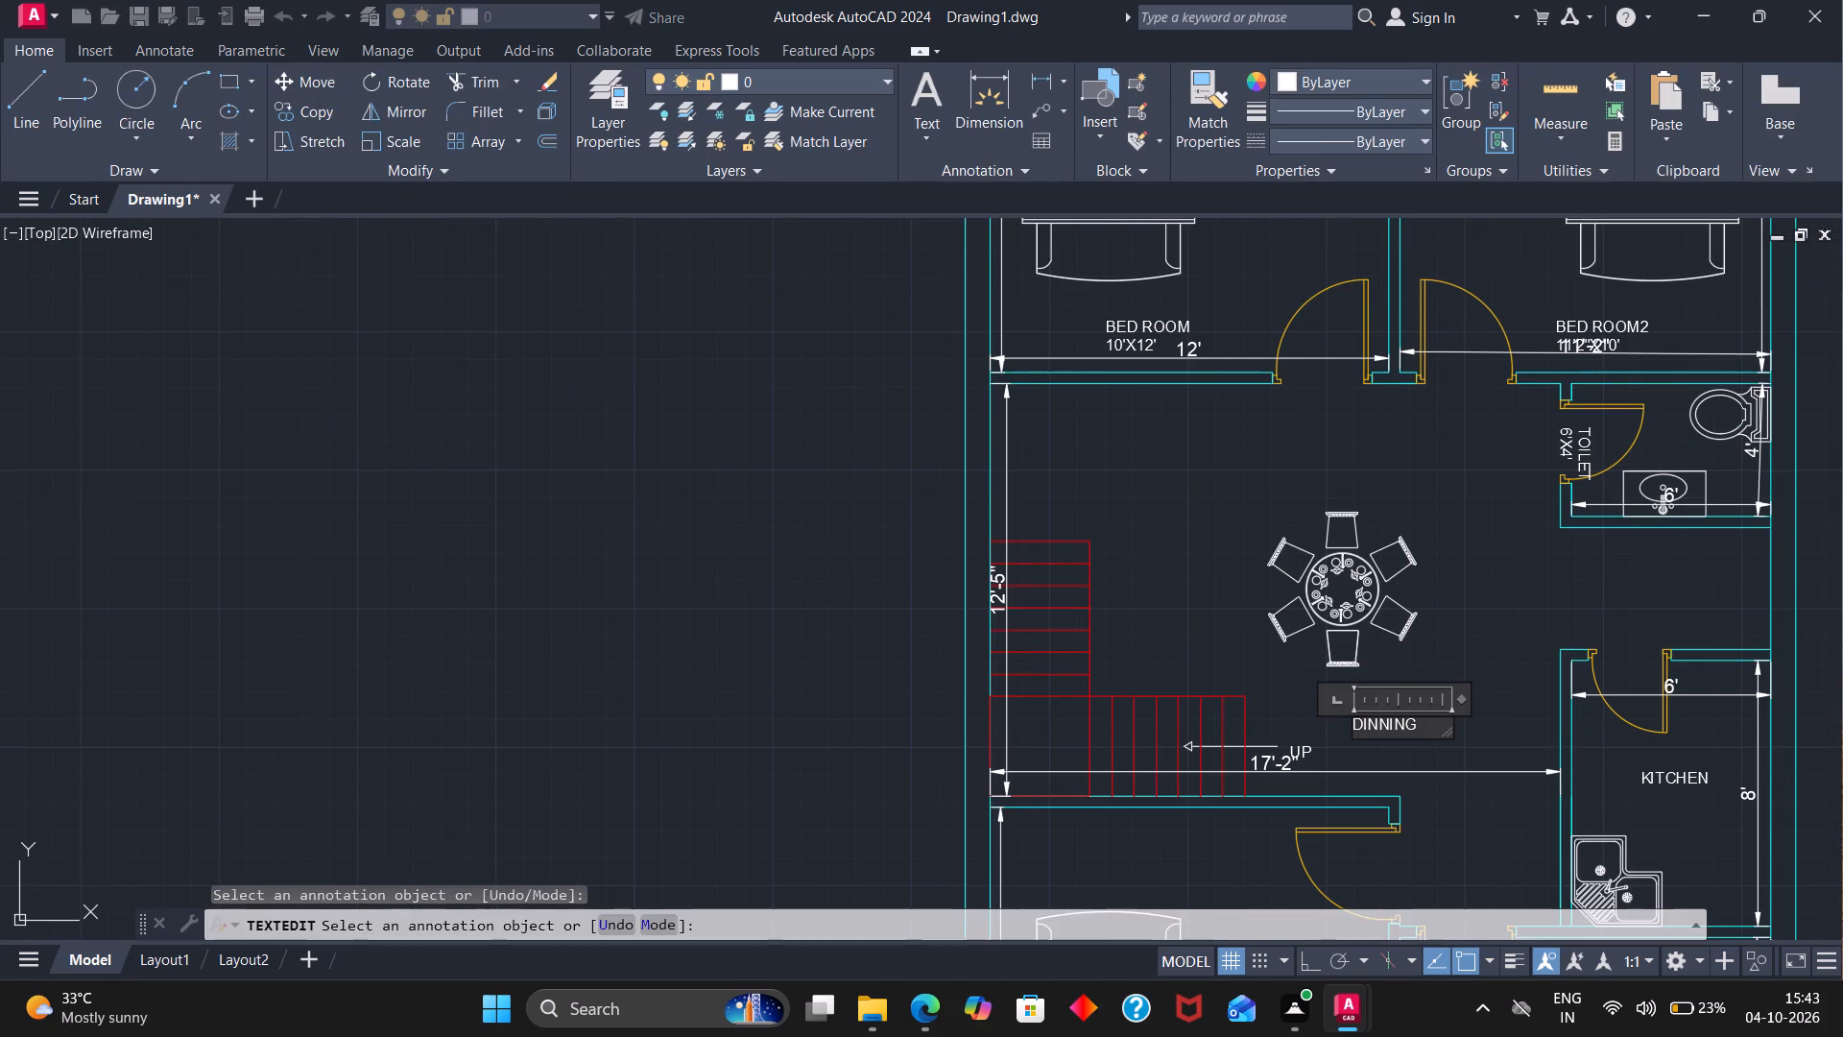
pyautogui.click(1424, 724)
pyautogui.press('Return')
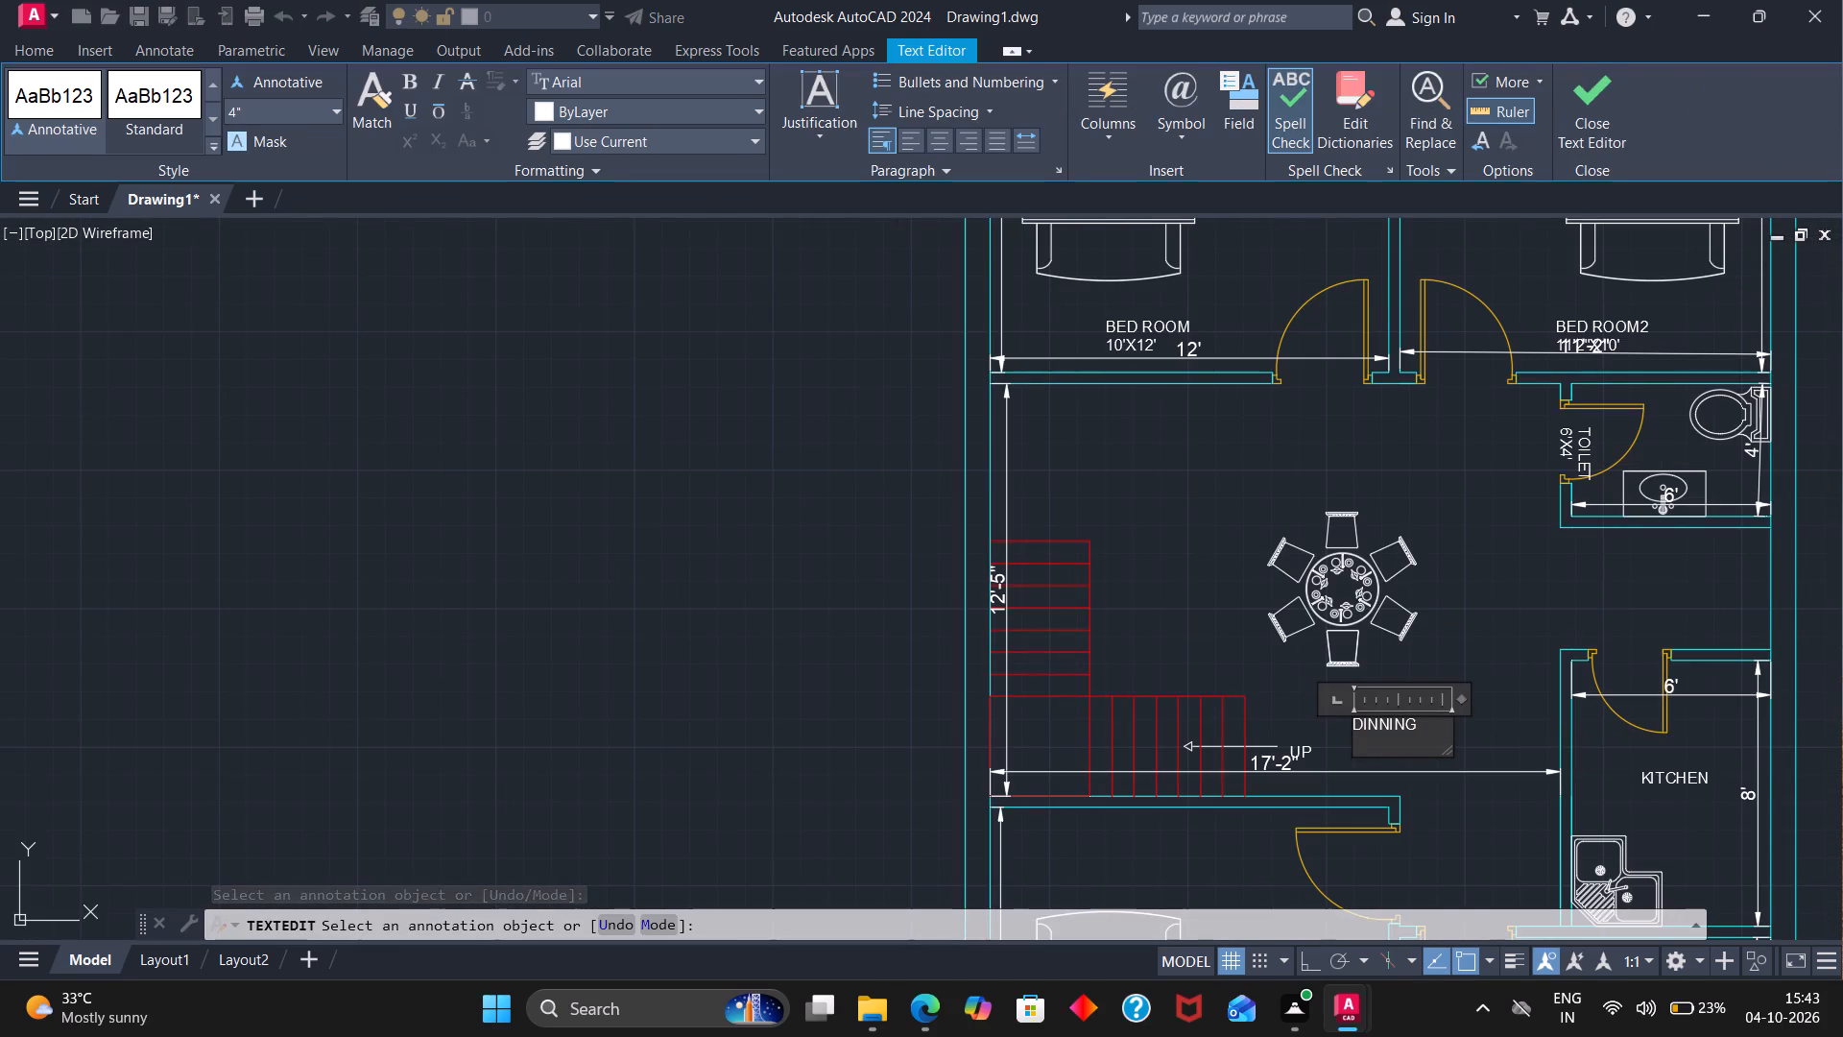
pyautogui.write('17')
pyautogui.press("'")
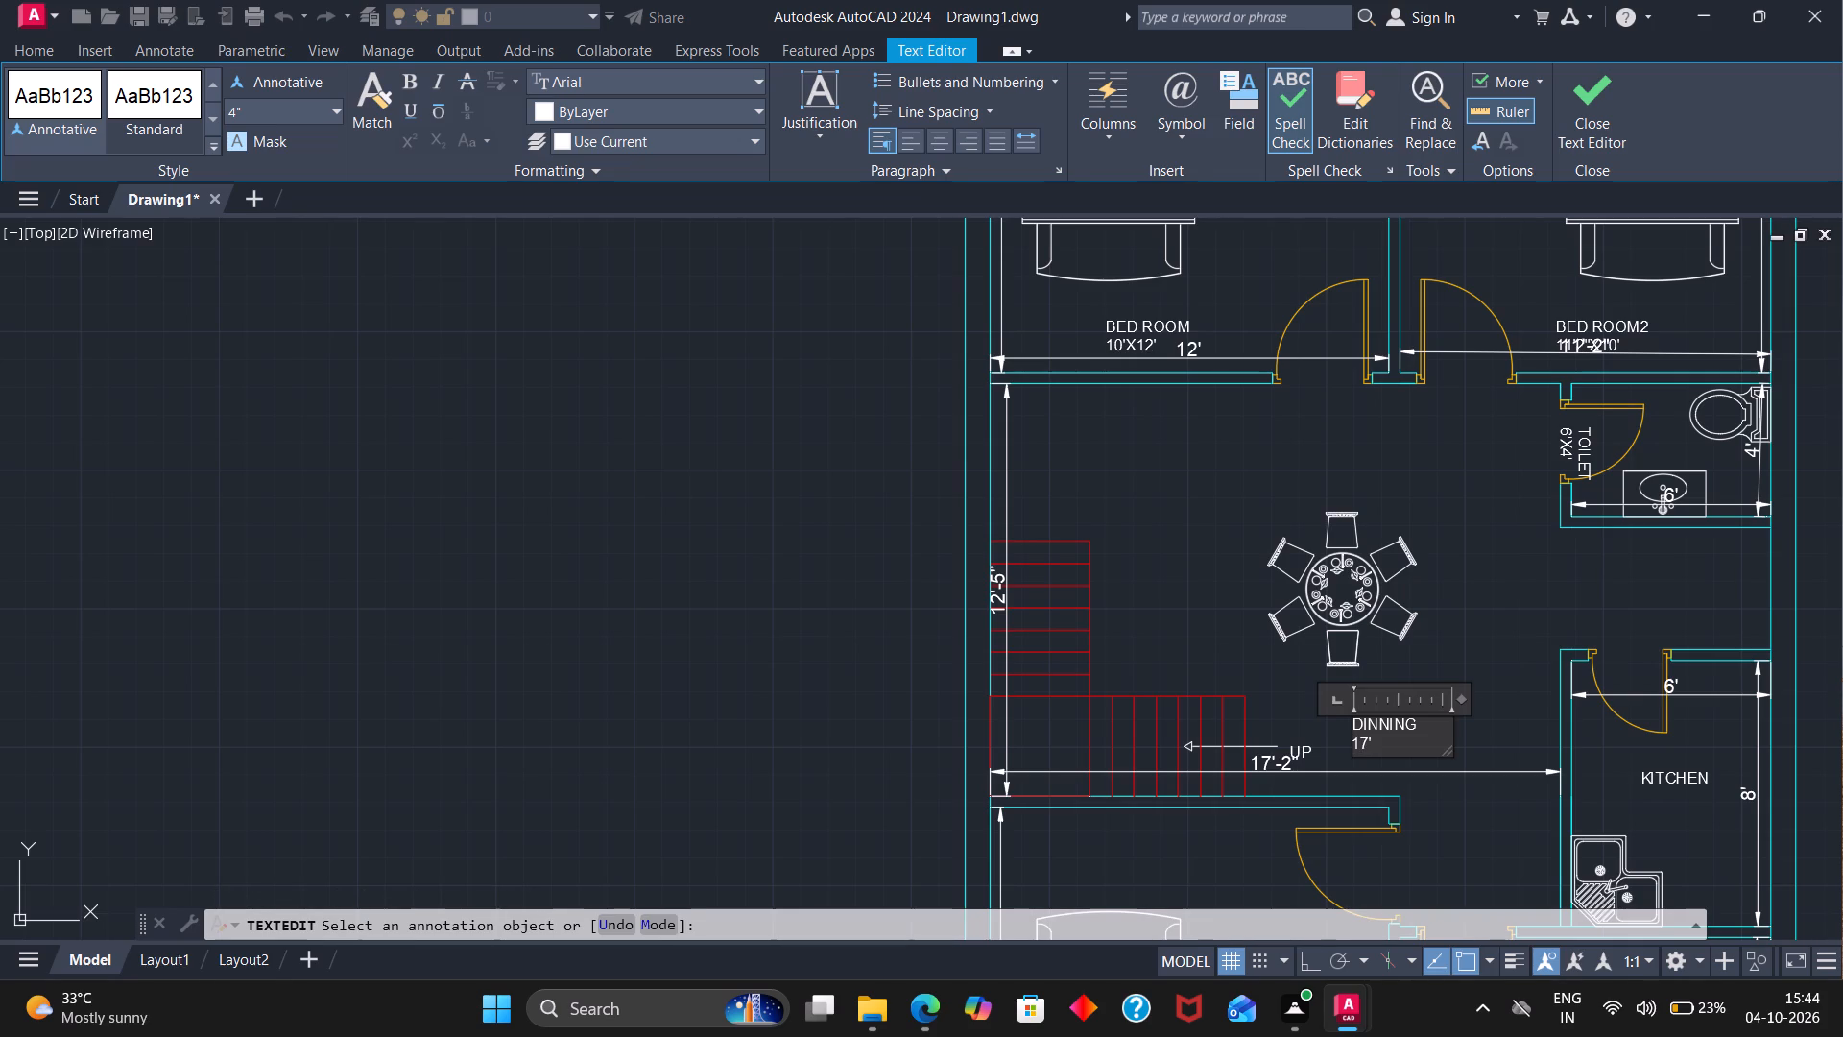
pyautogui.write('2X')
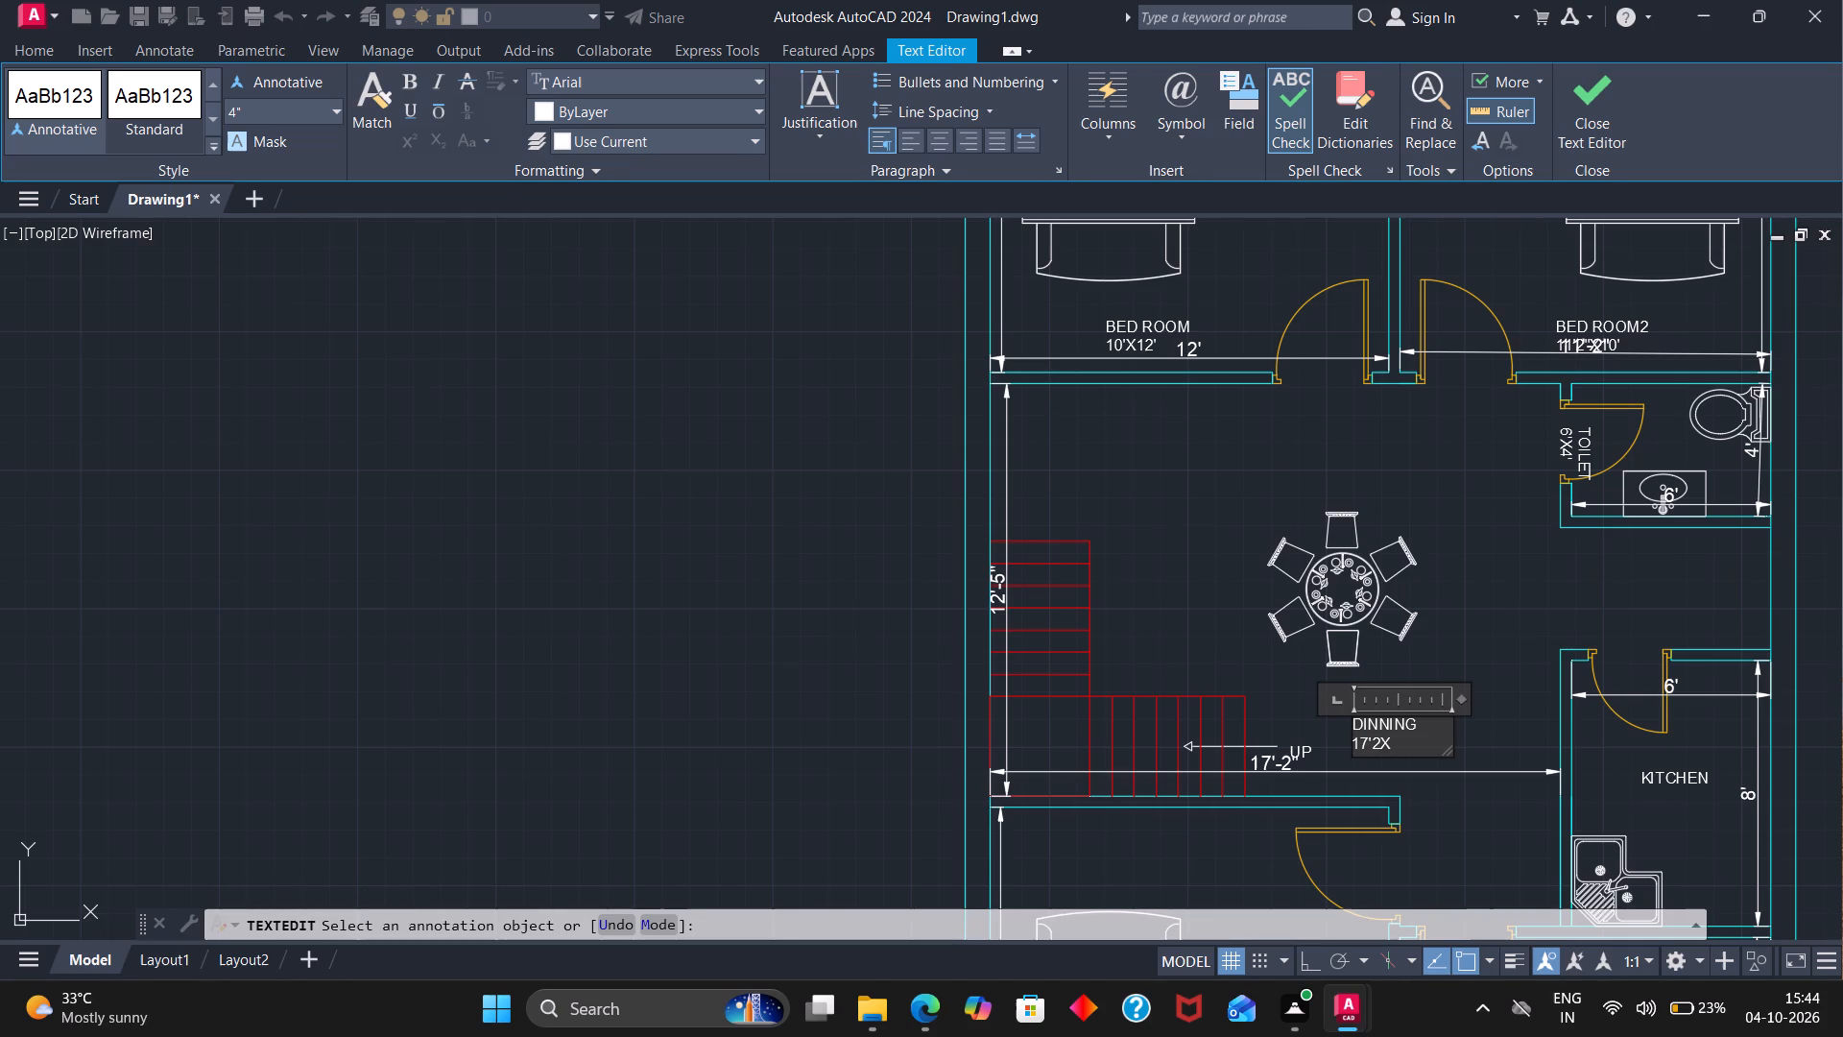
pyautogui.press('BackSpace')
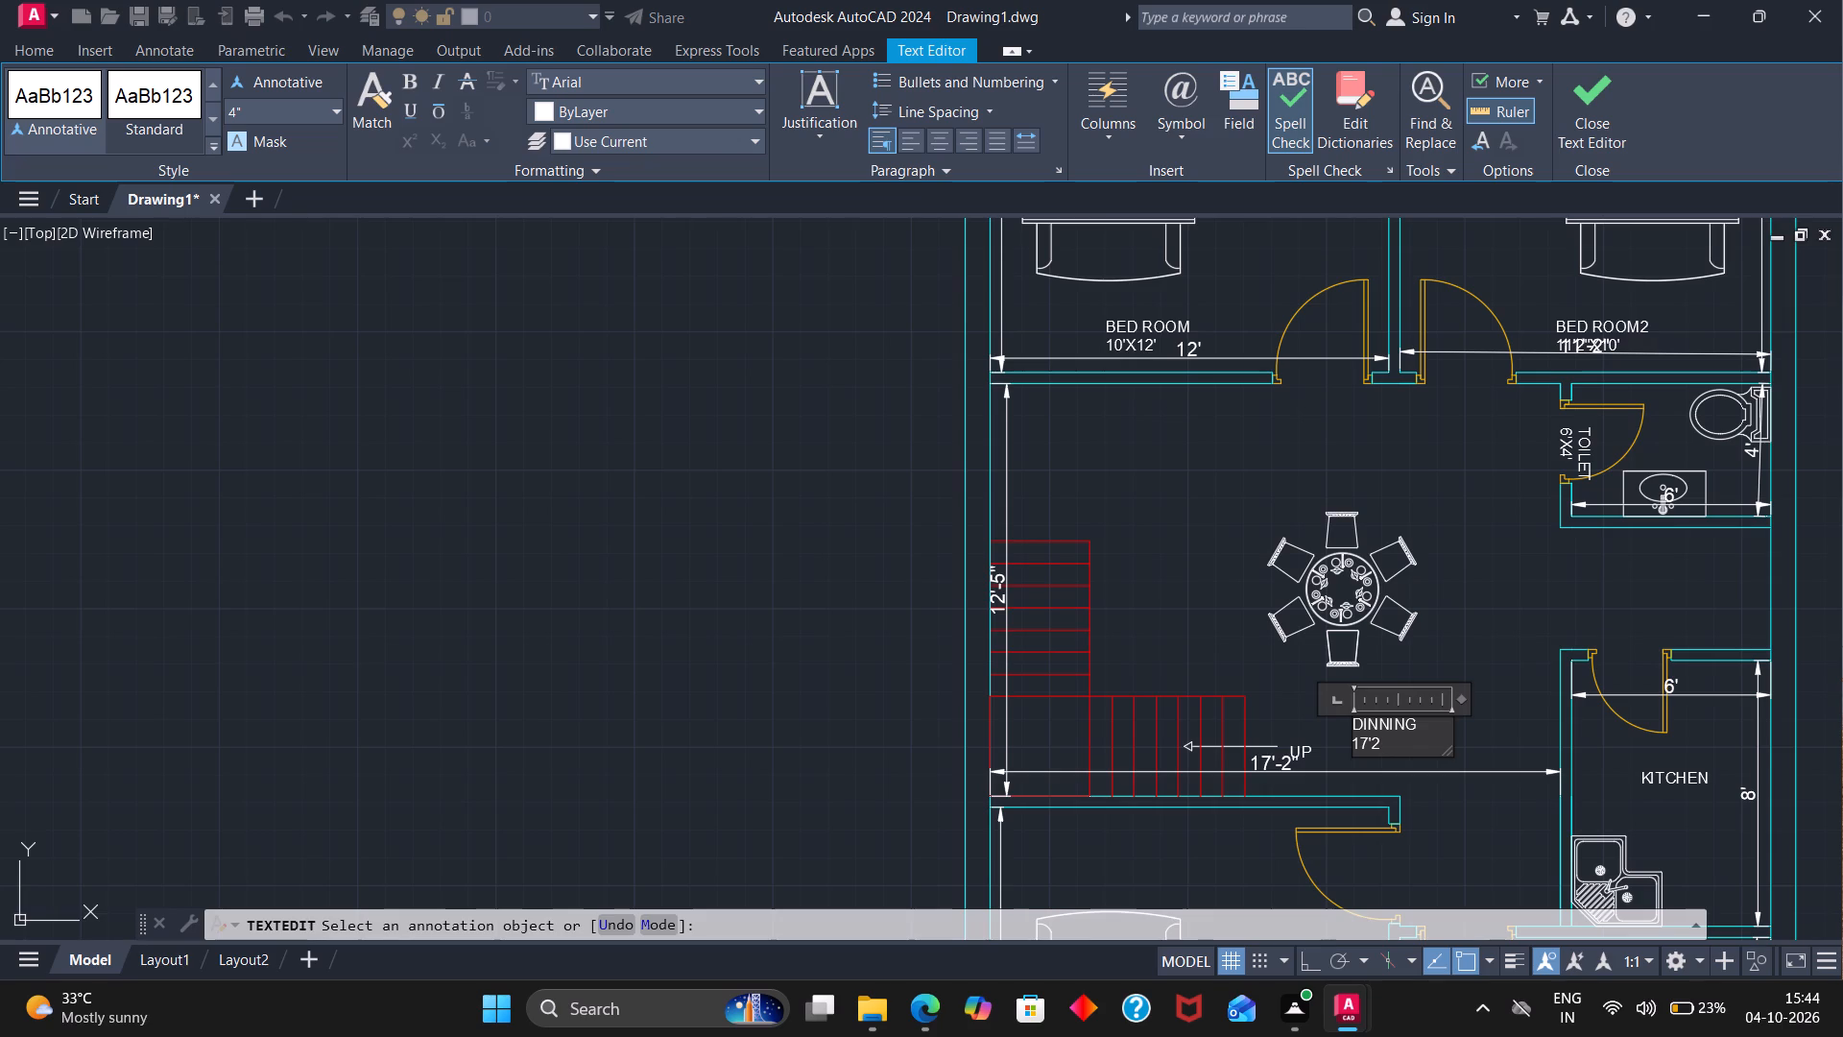
pyautogui.write('"X')
pyautogui.write("12'")
pyautogui.press('5')
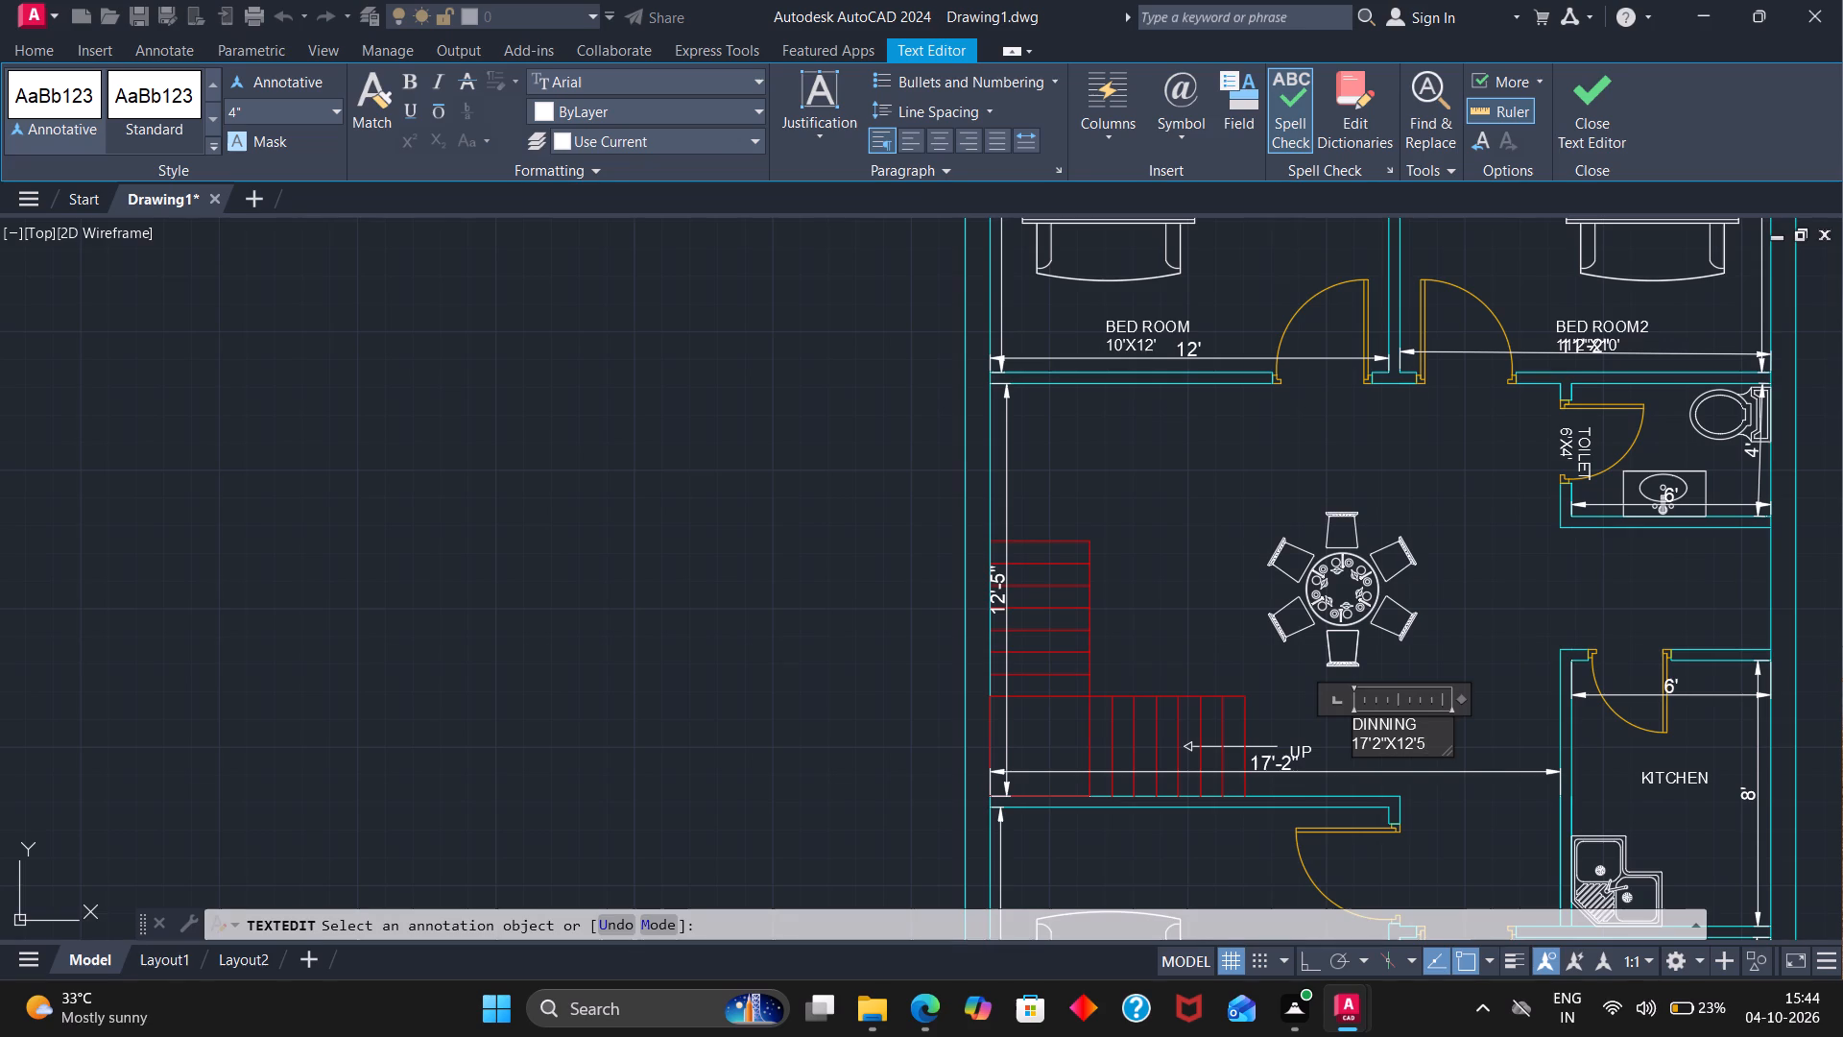
pyautogui.hotkey('shift', '"')
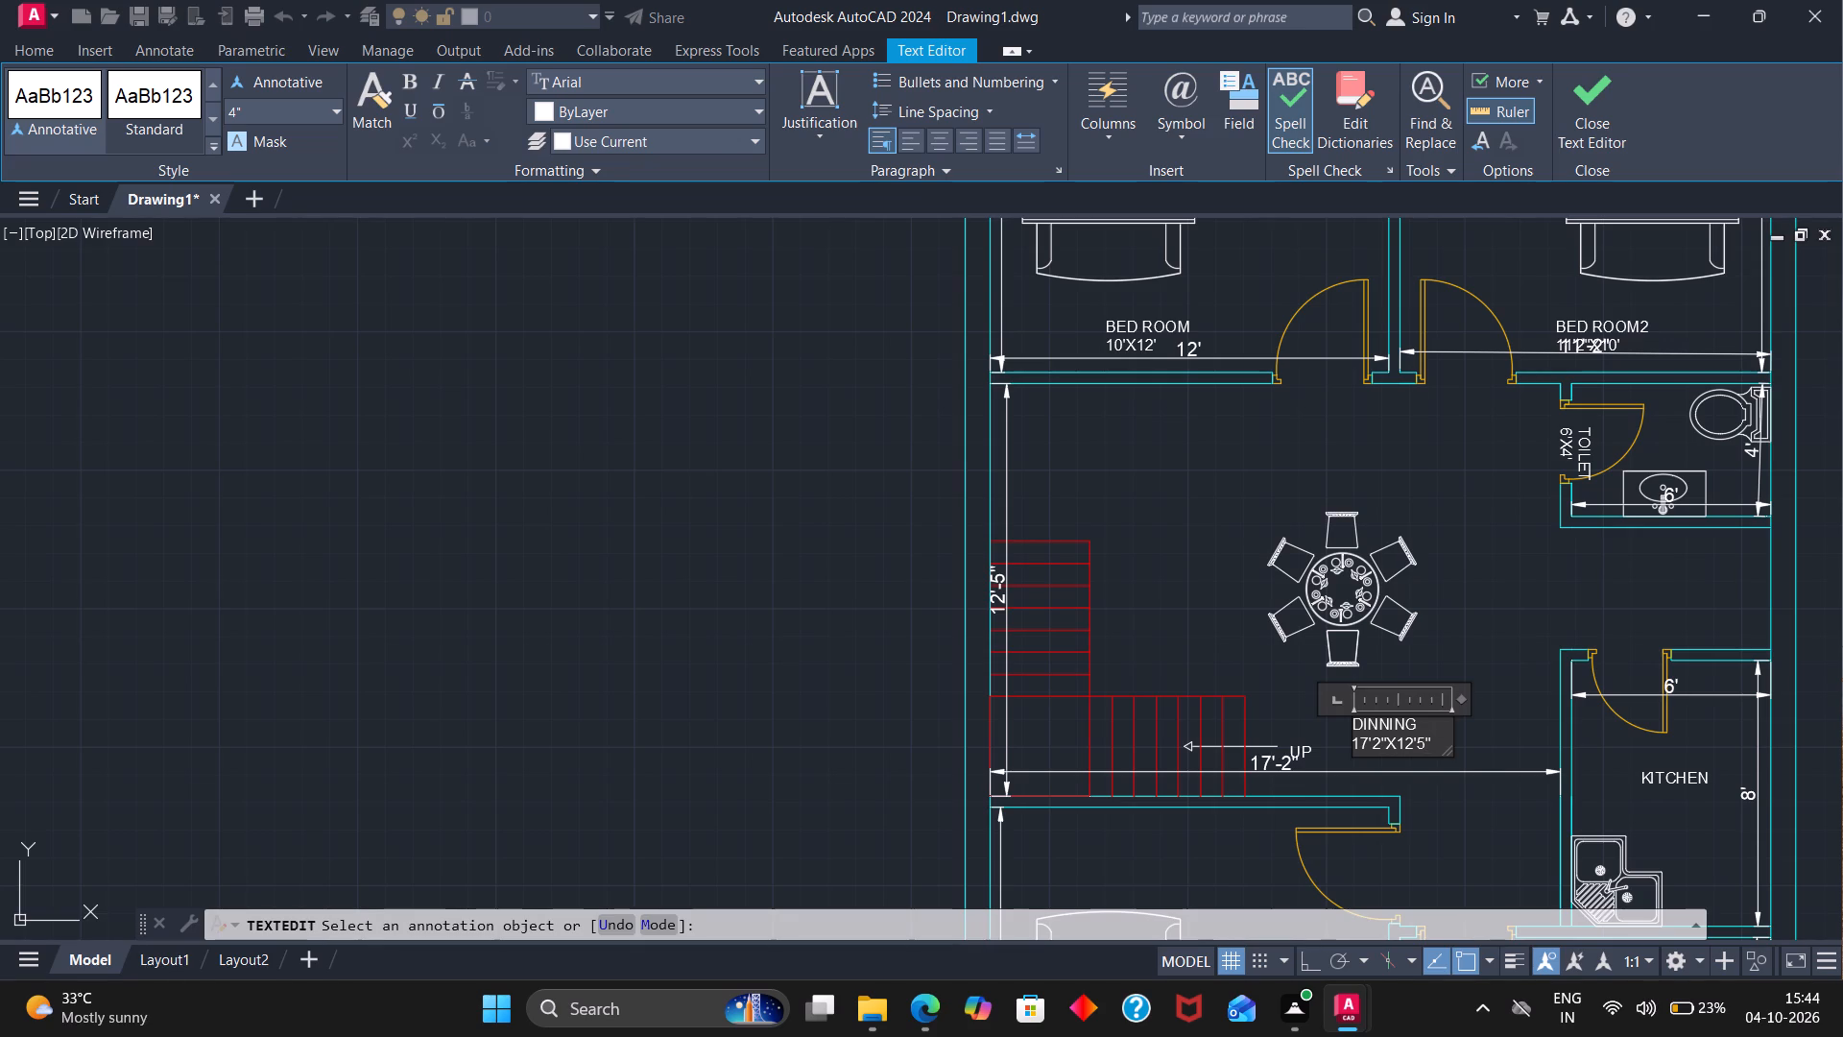
pyautogui.click(1711, 766)
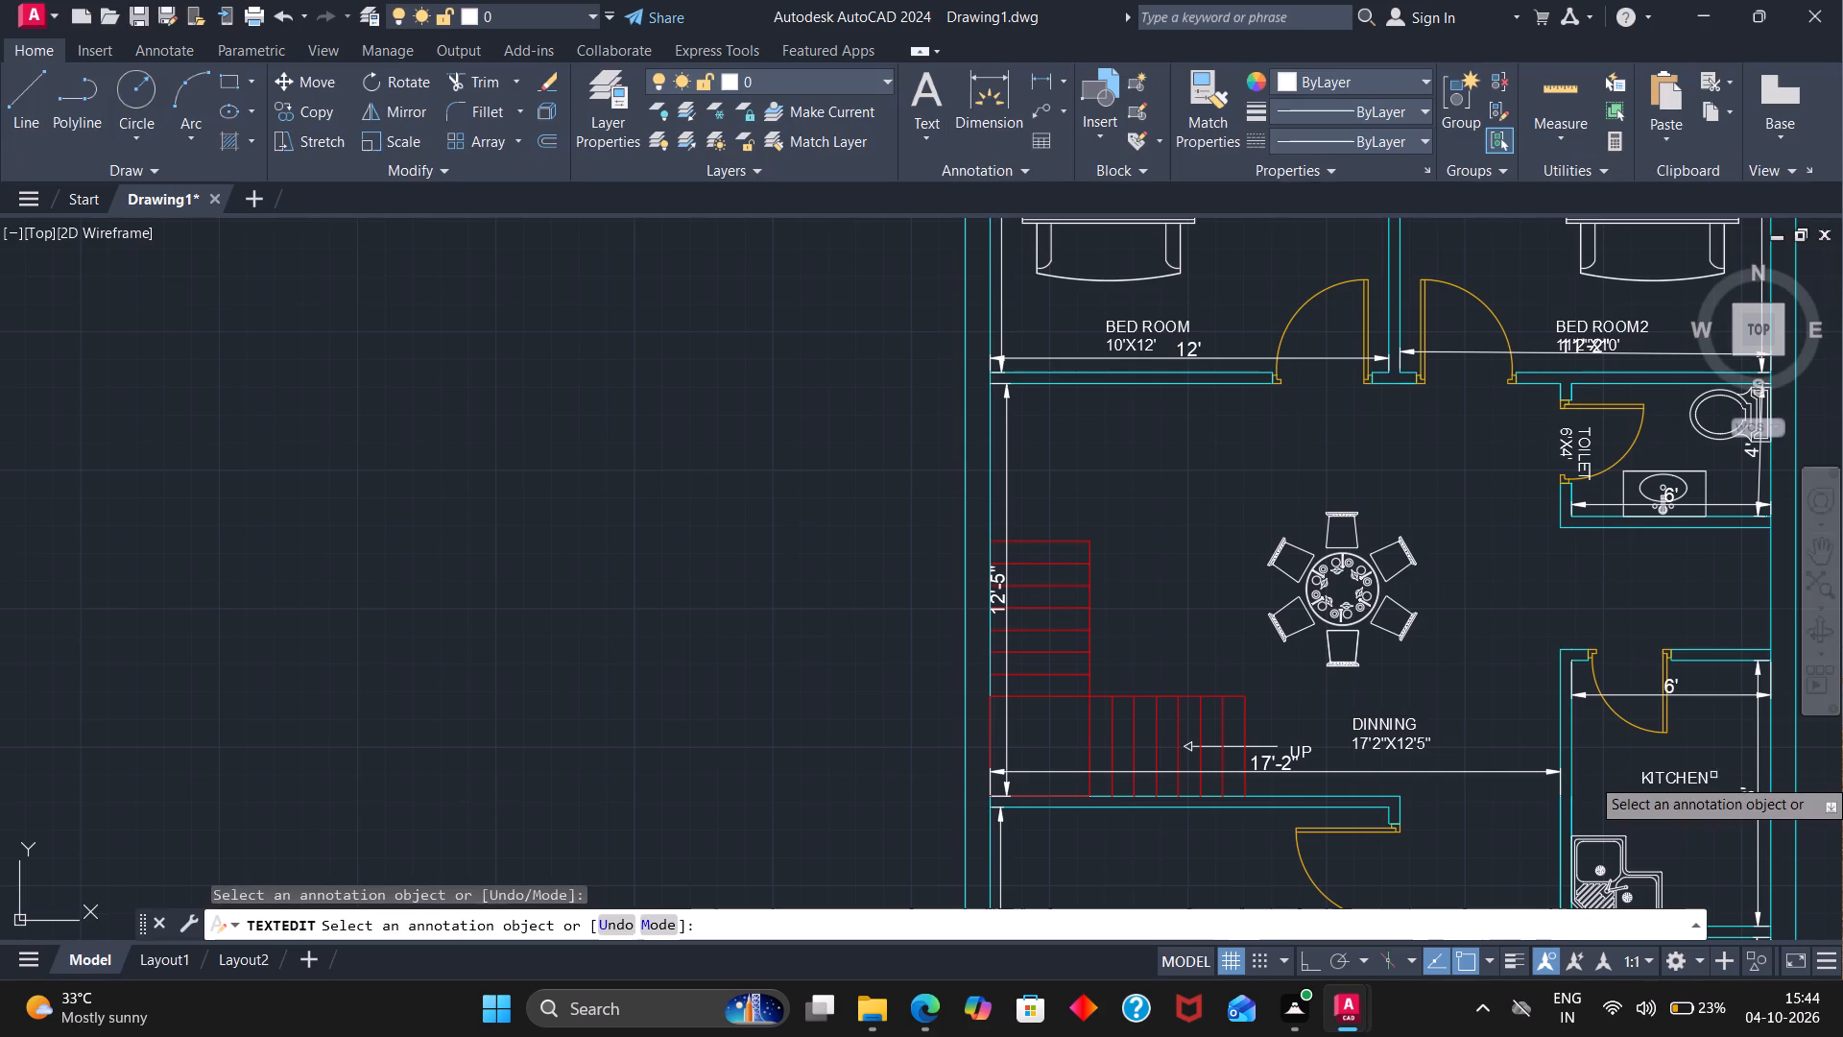
# Add the room size 6'X8' as a second line beneath the name in the KITCHEN label.
pyautogui.click(1713, 782)
pyautogui.click(1711, 777)
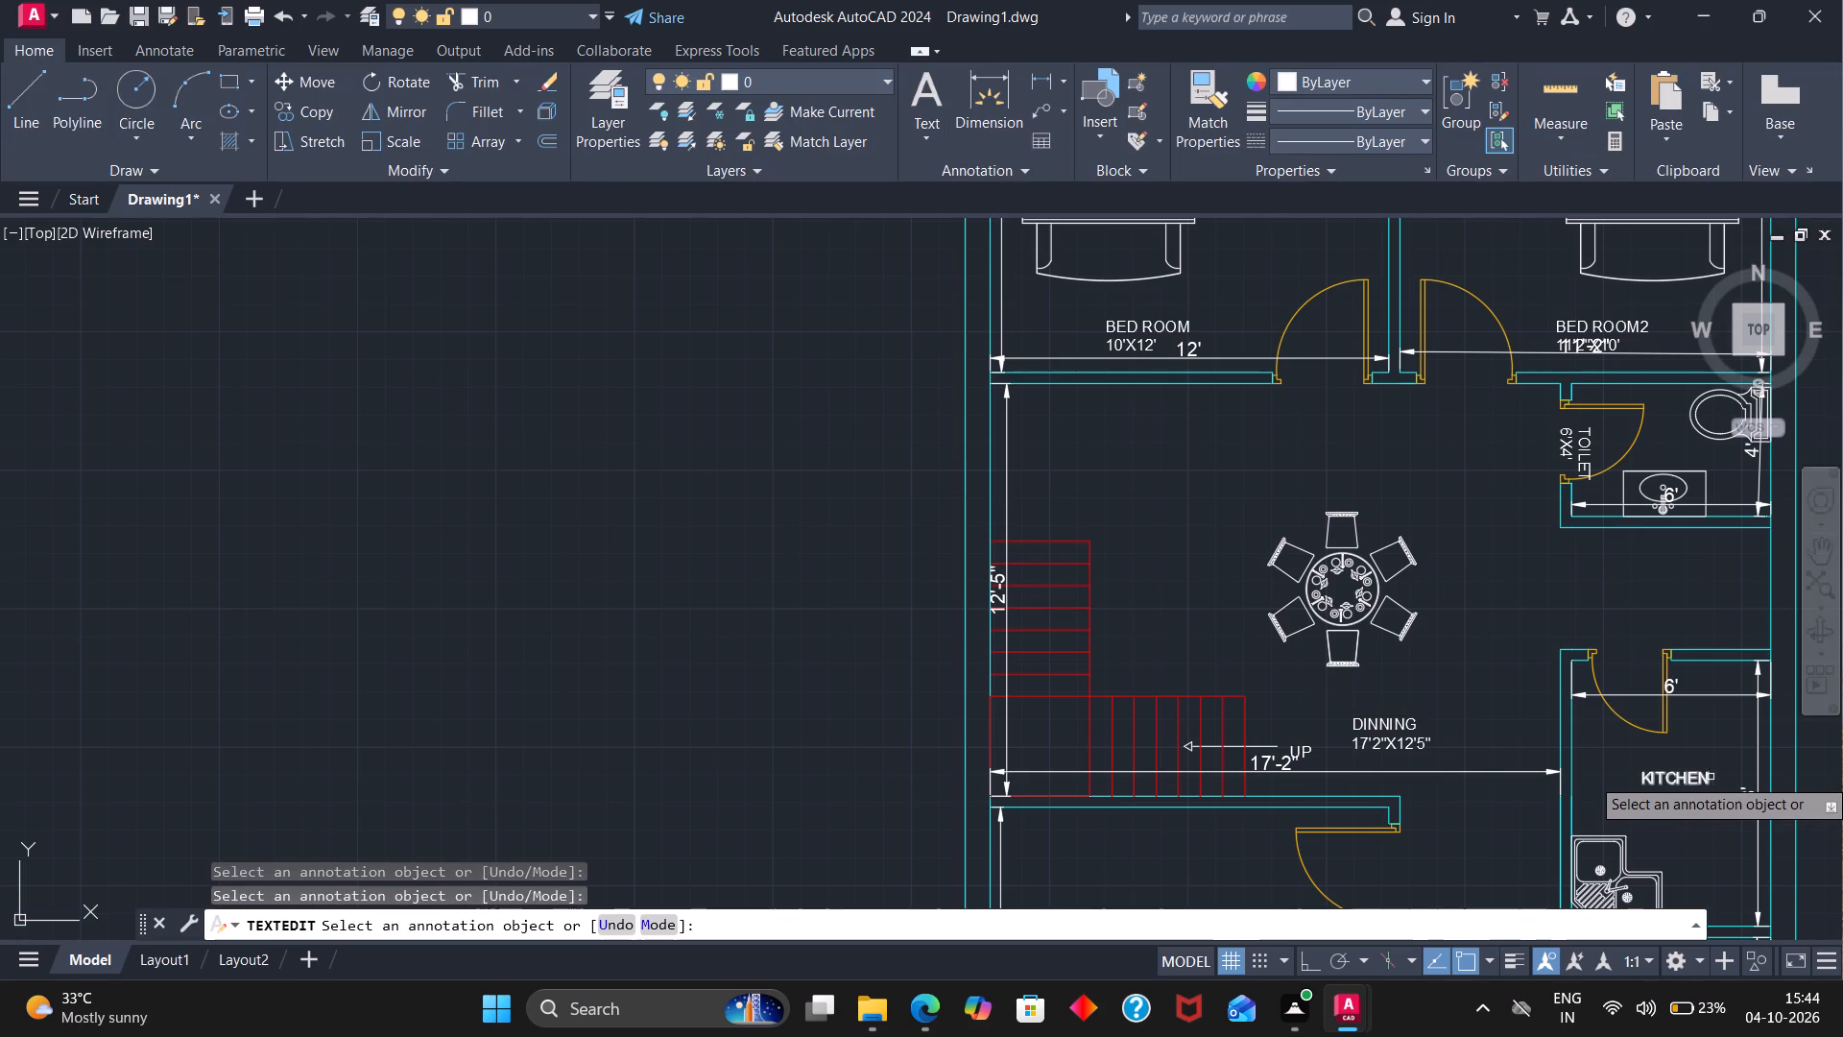
pyautogui.click(1721, 776)
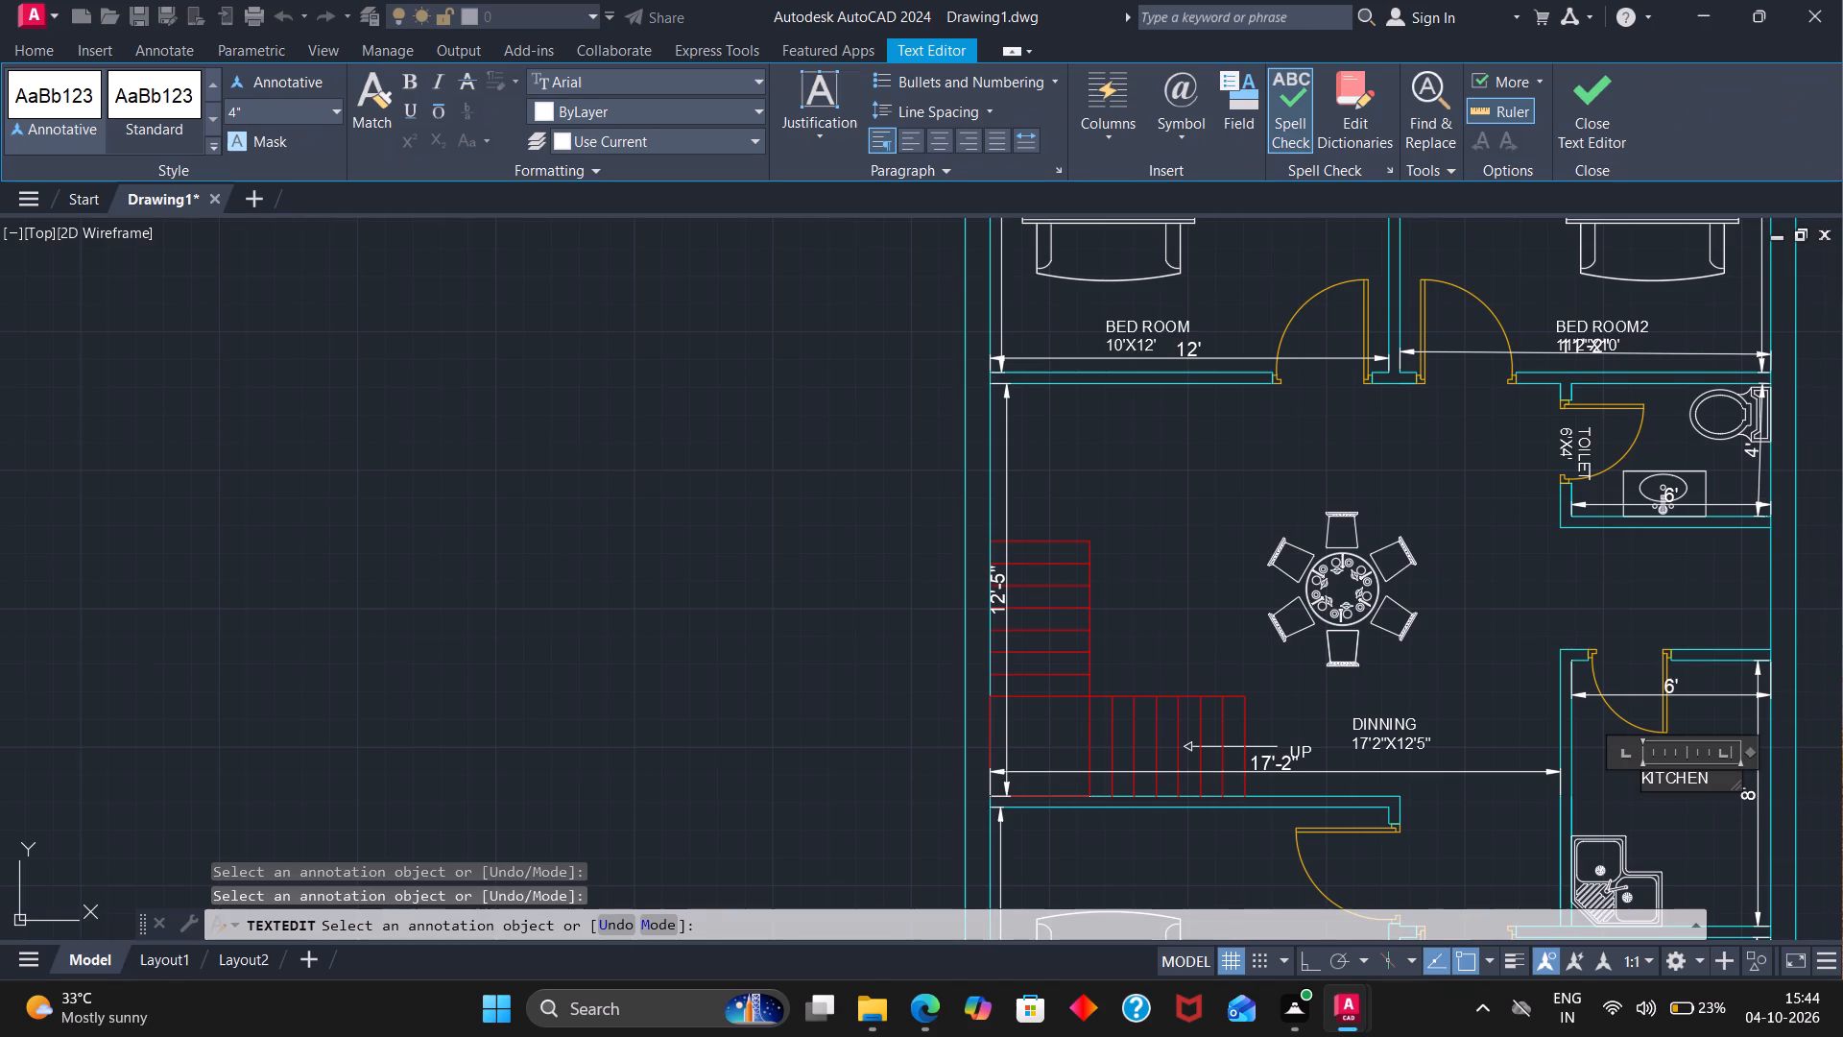
pyautogui.press('Return')
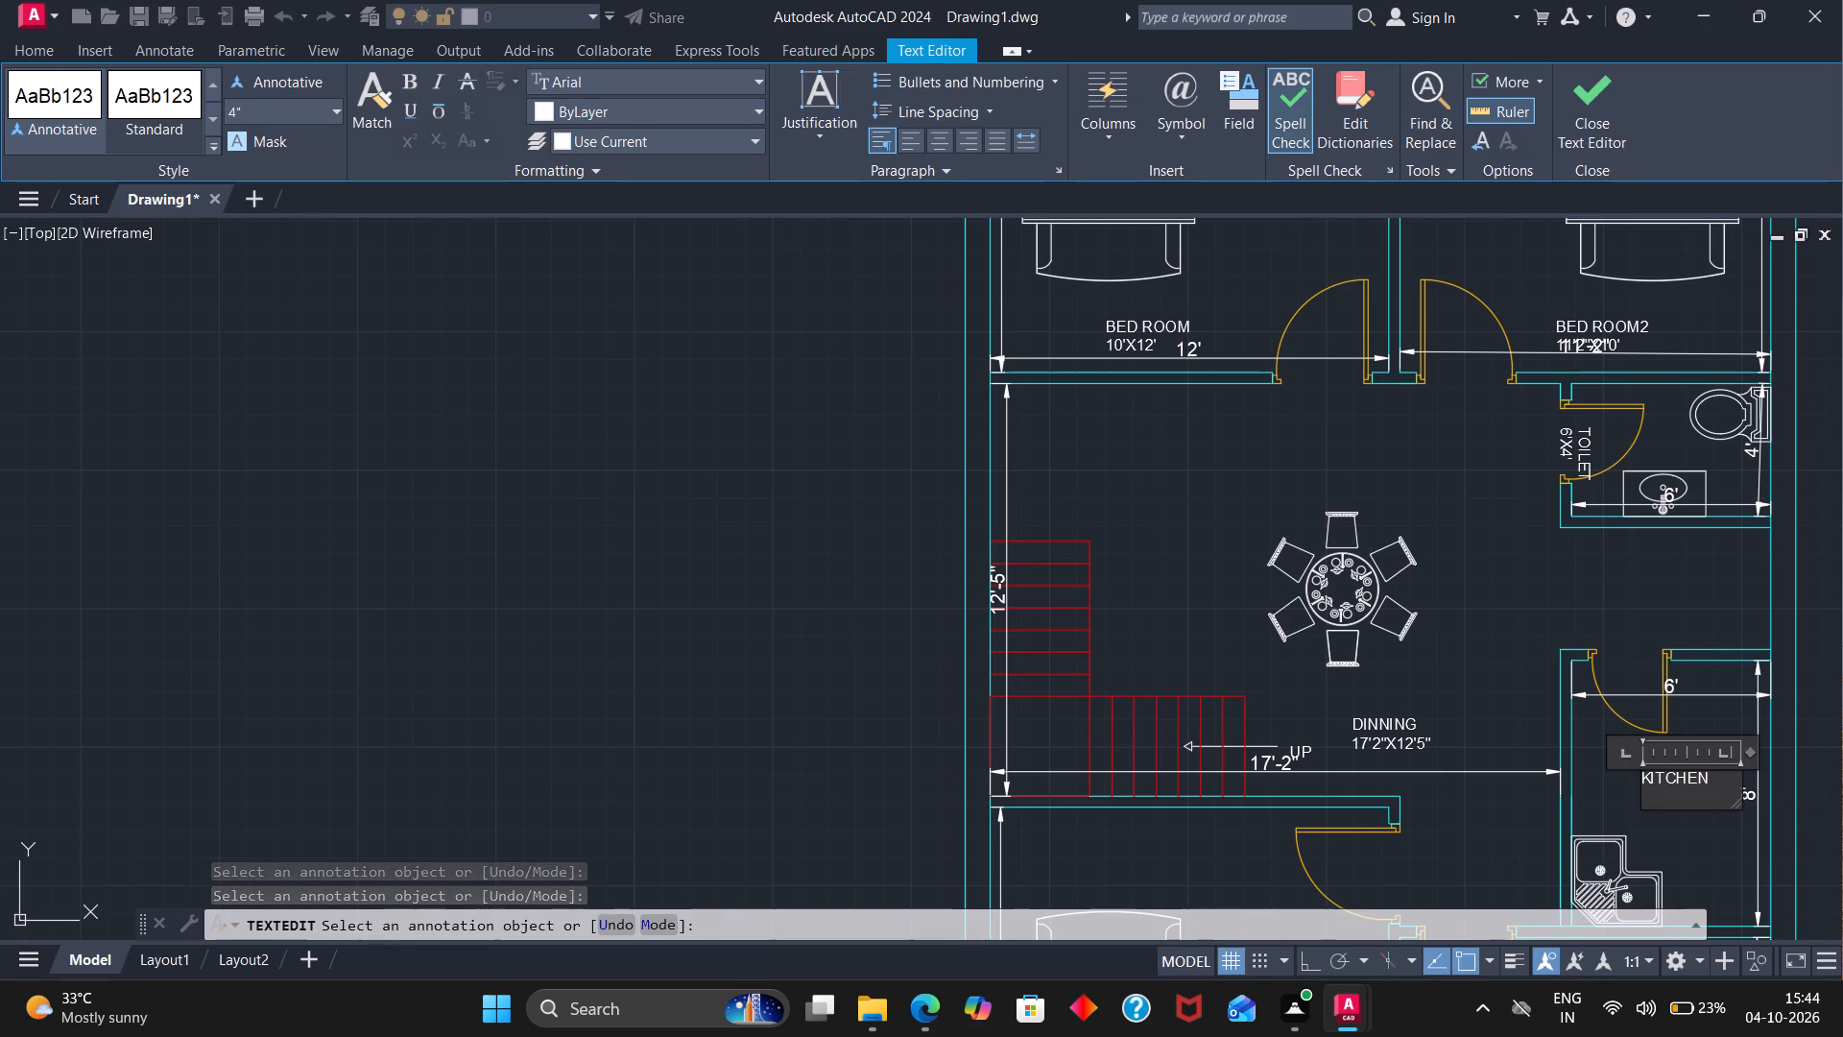
pyautogui.press('6')
pyautogui.write("'X")
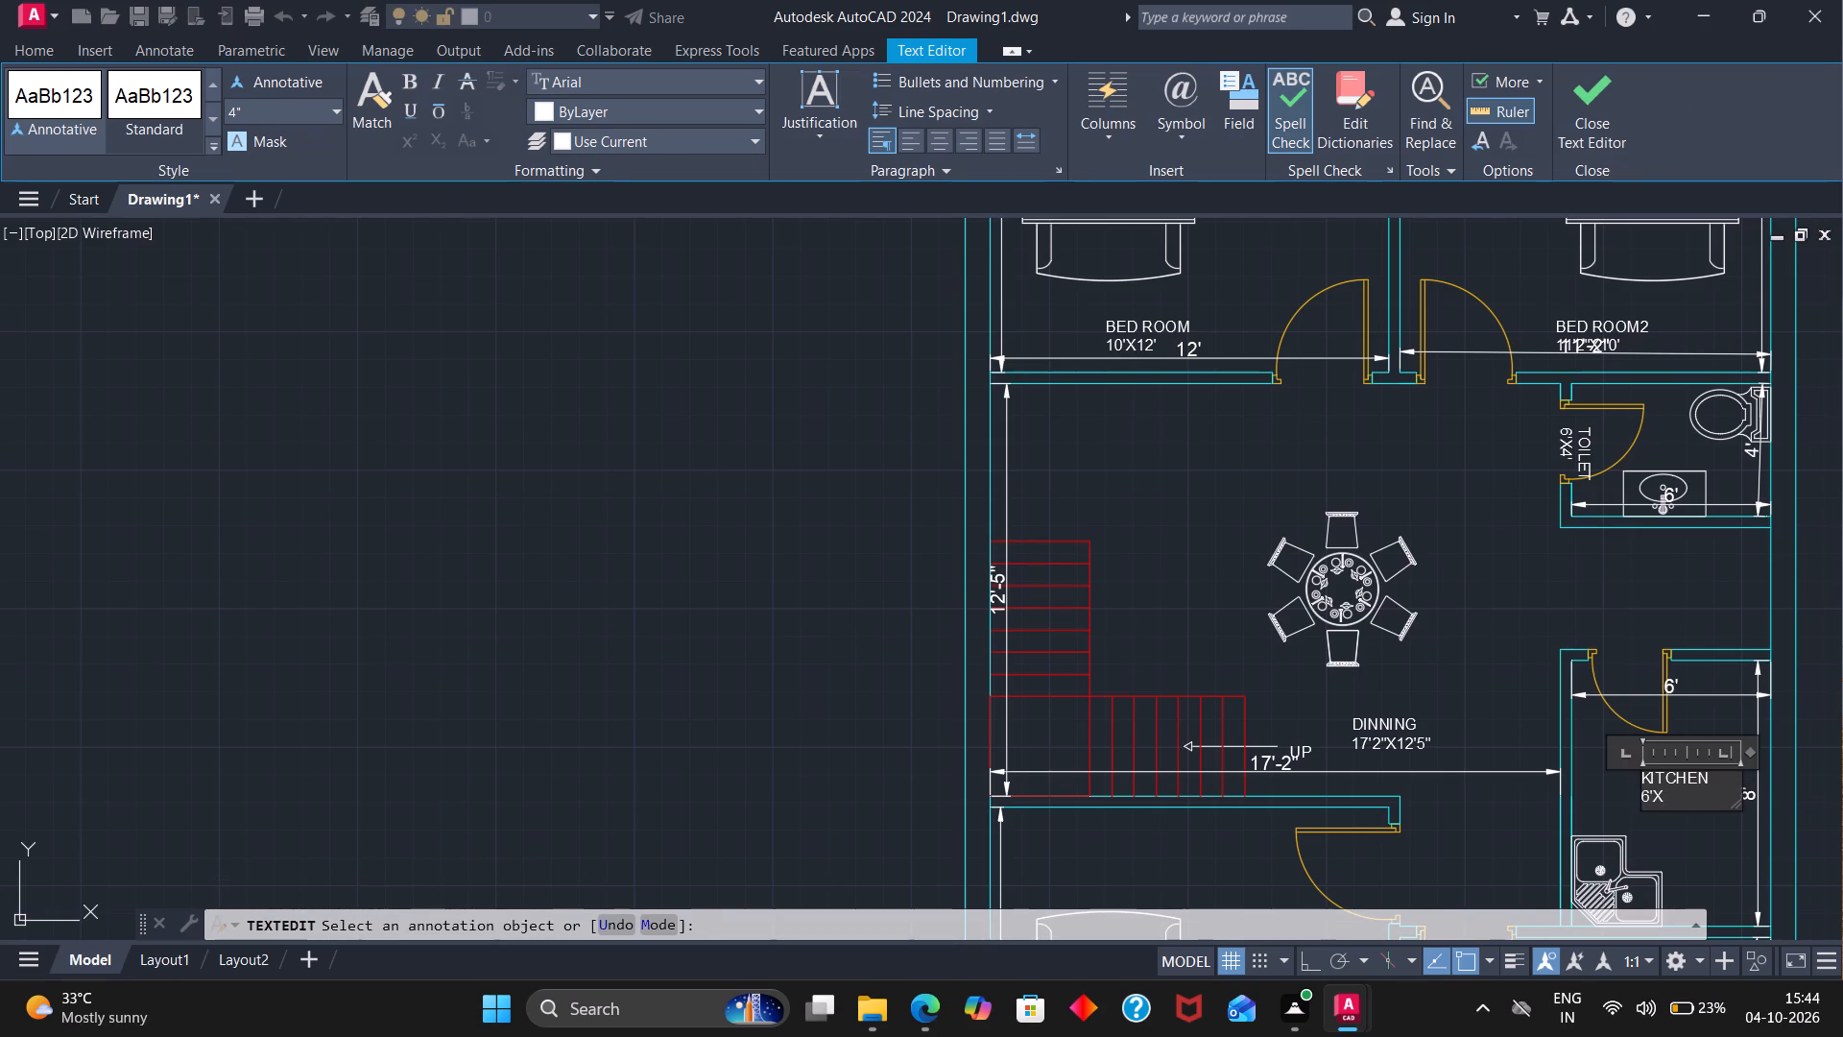
pyautogui.press('8')
pyautogui.press("'")
# Add the room size 12'X10'5" as a second line in the BED ROOM3 label, extending its text box downward to fit.
pyautogui.scroll(-2, 1702, 795)
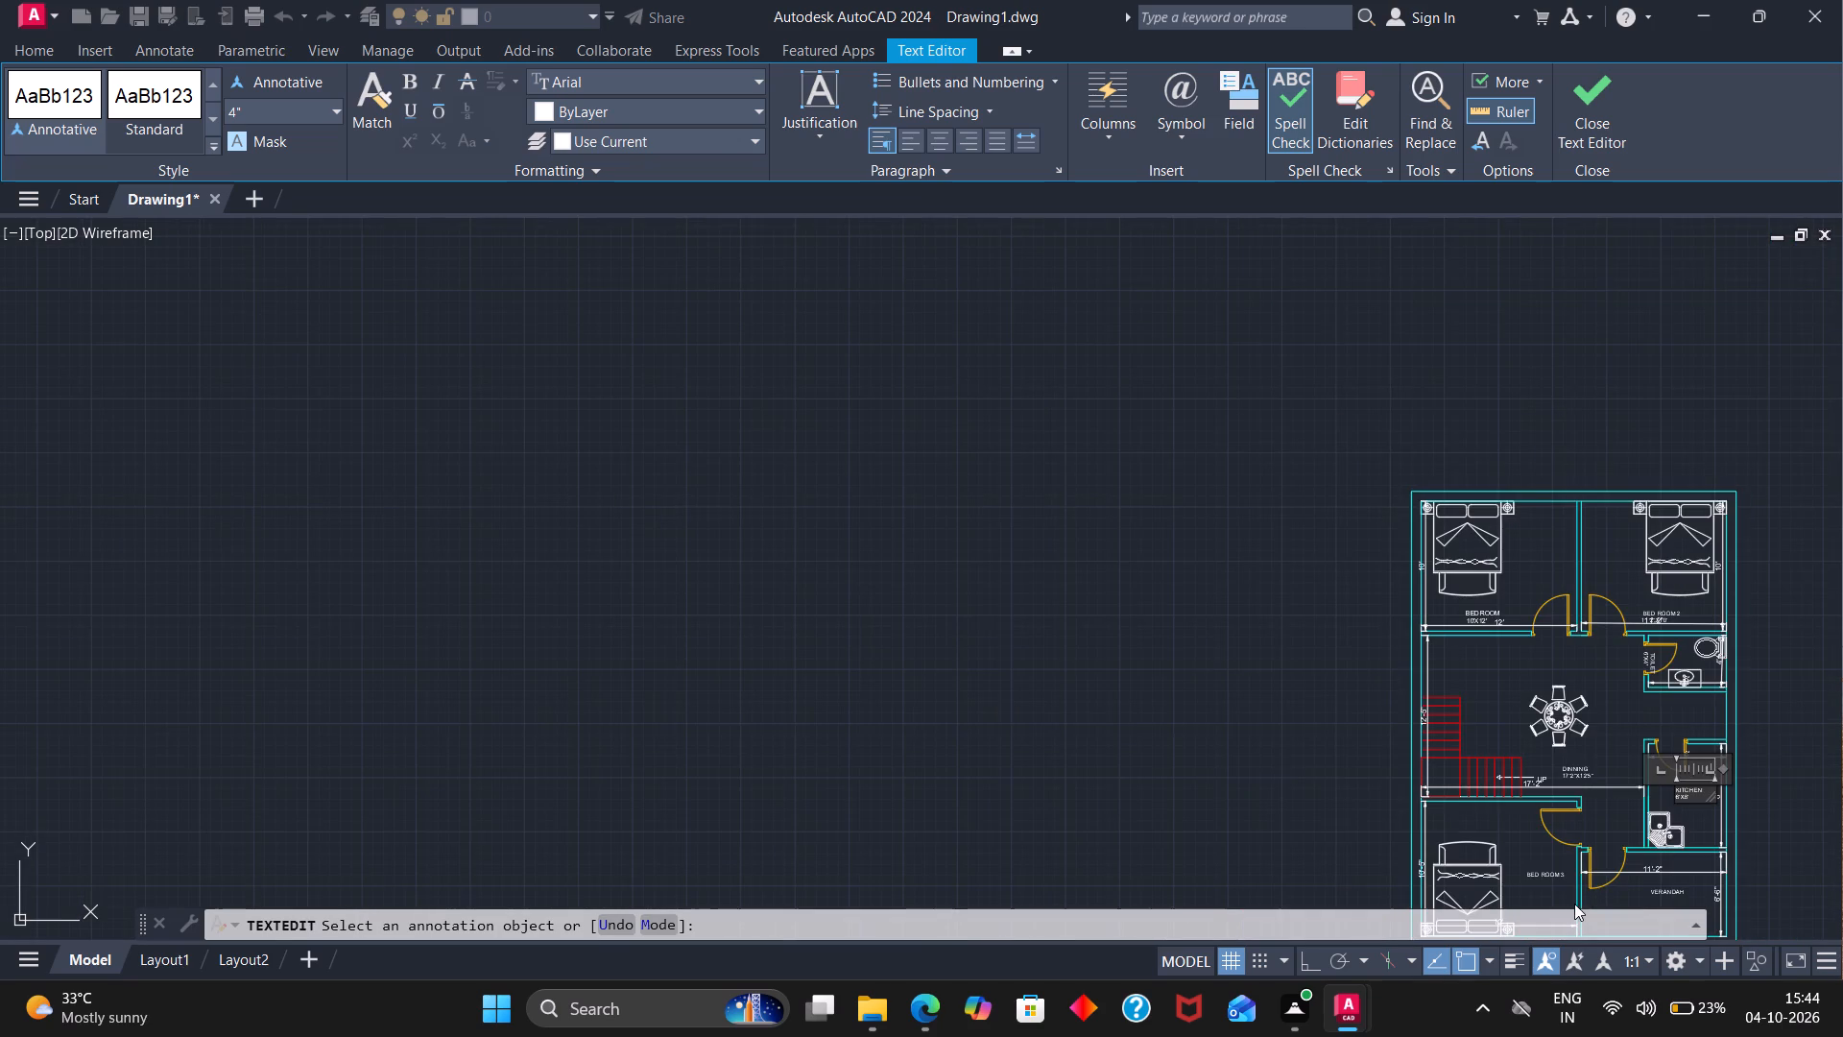
pyautogui.scroll(-1, 1559, 885)
pyautogui.scroll(2, 1547, 884)
pyautogui.scroll(-3, 1547, 884)
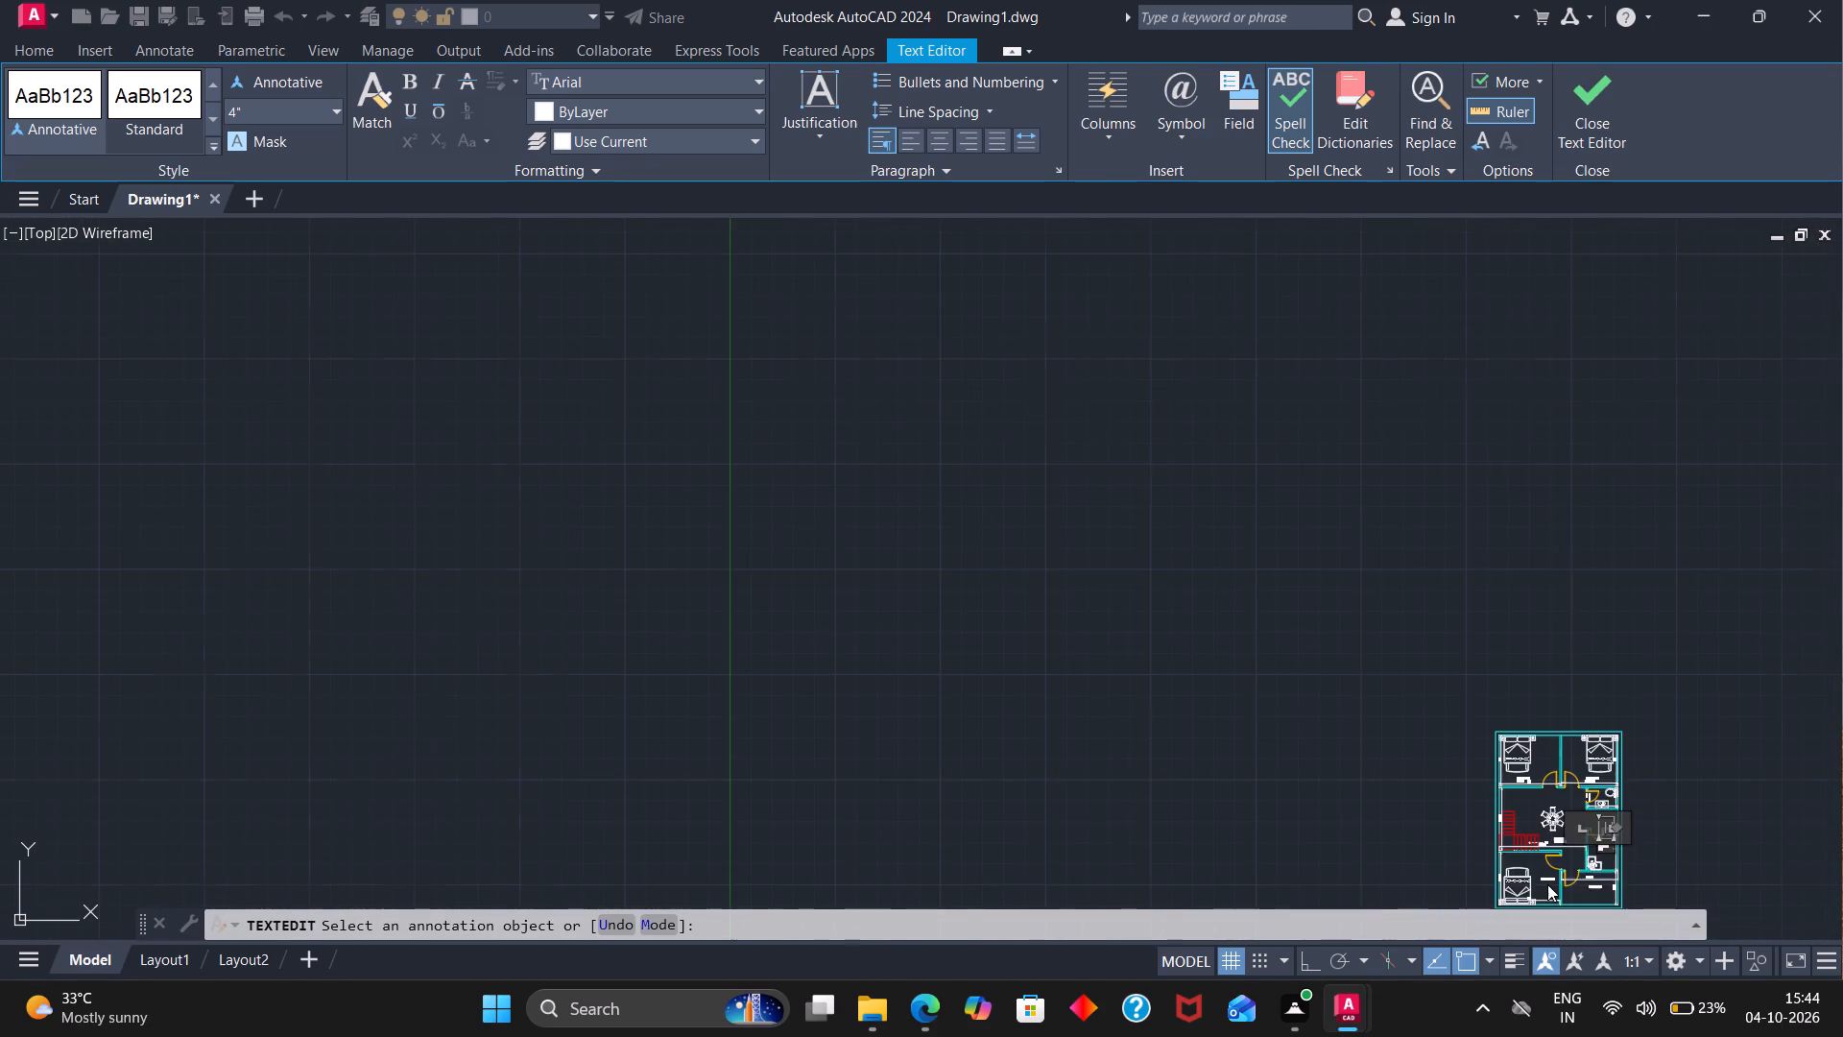
pyautogui.scroll(-1, 1547, 895)
pyautogui.scroll(6, 1543, 902)
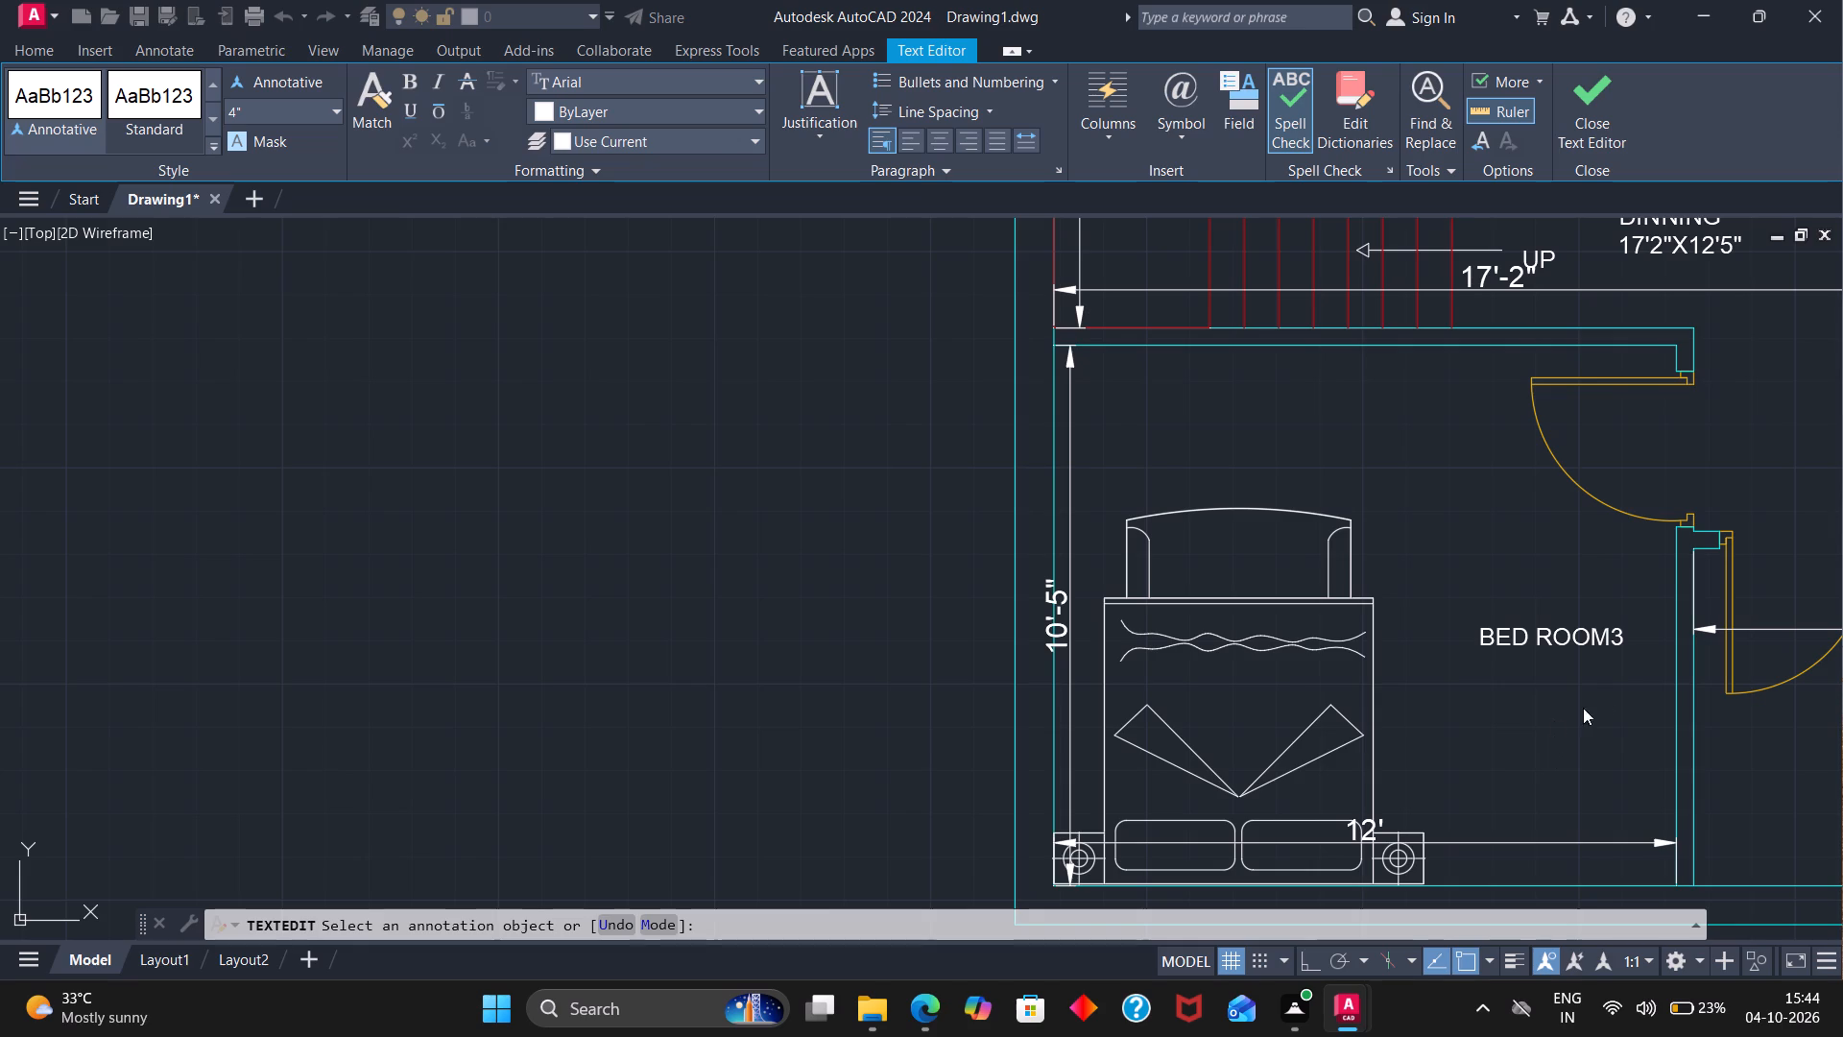
pyautogui.click(1627, 636)
pyautogui.click(1626, 640)
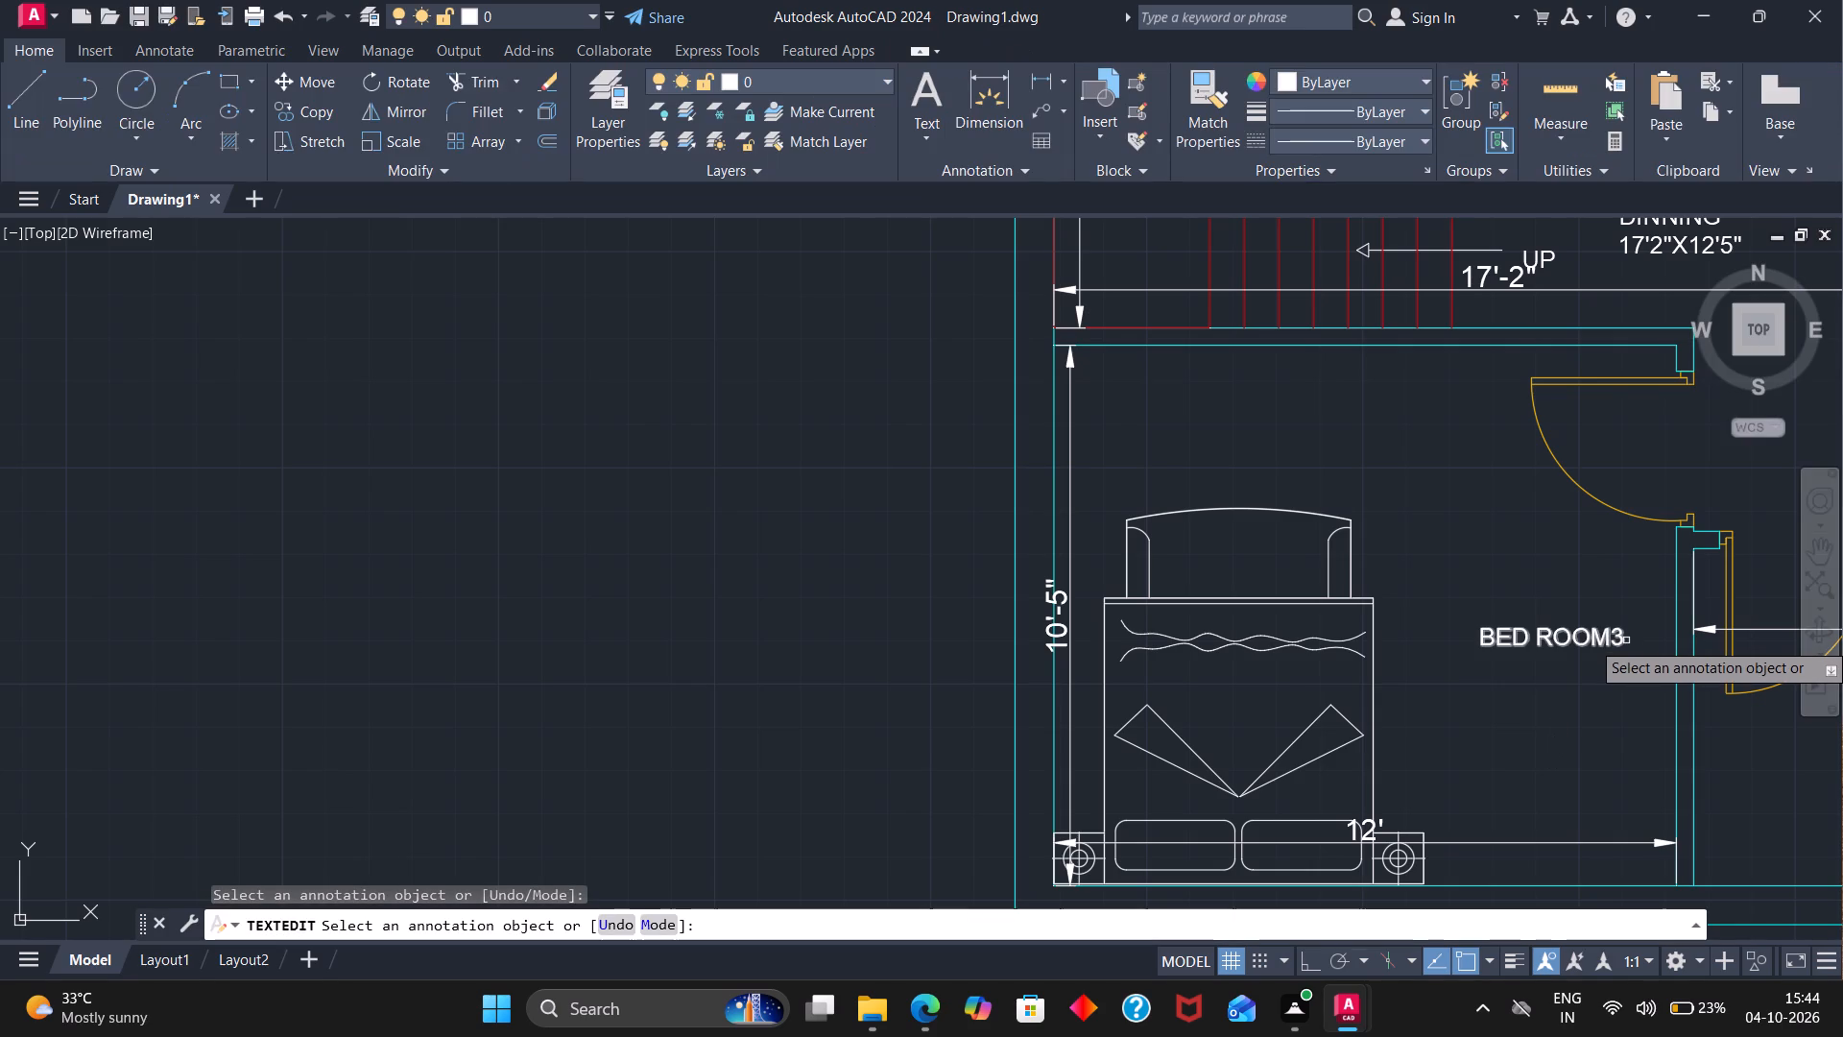
pyautogui.press('Return')
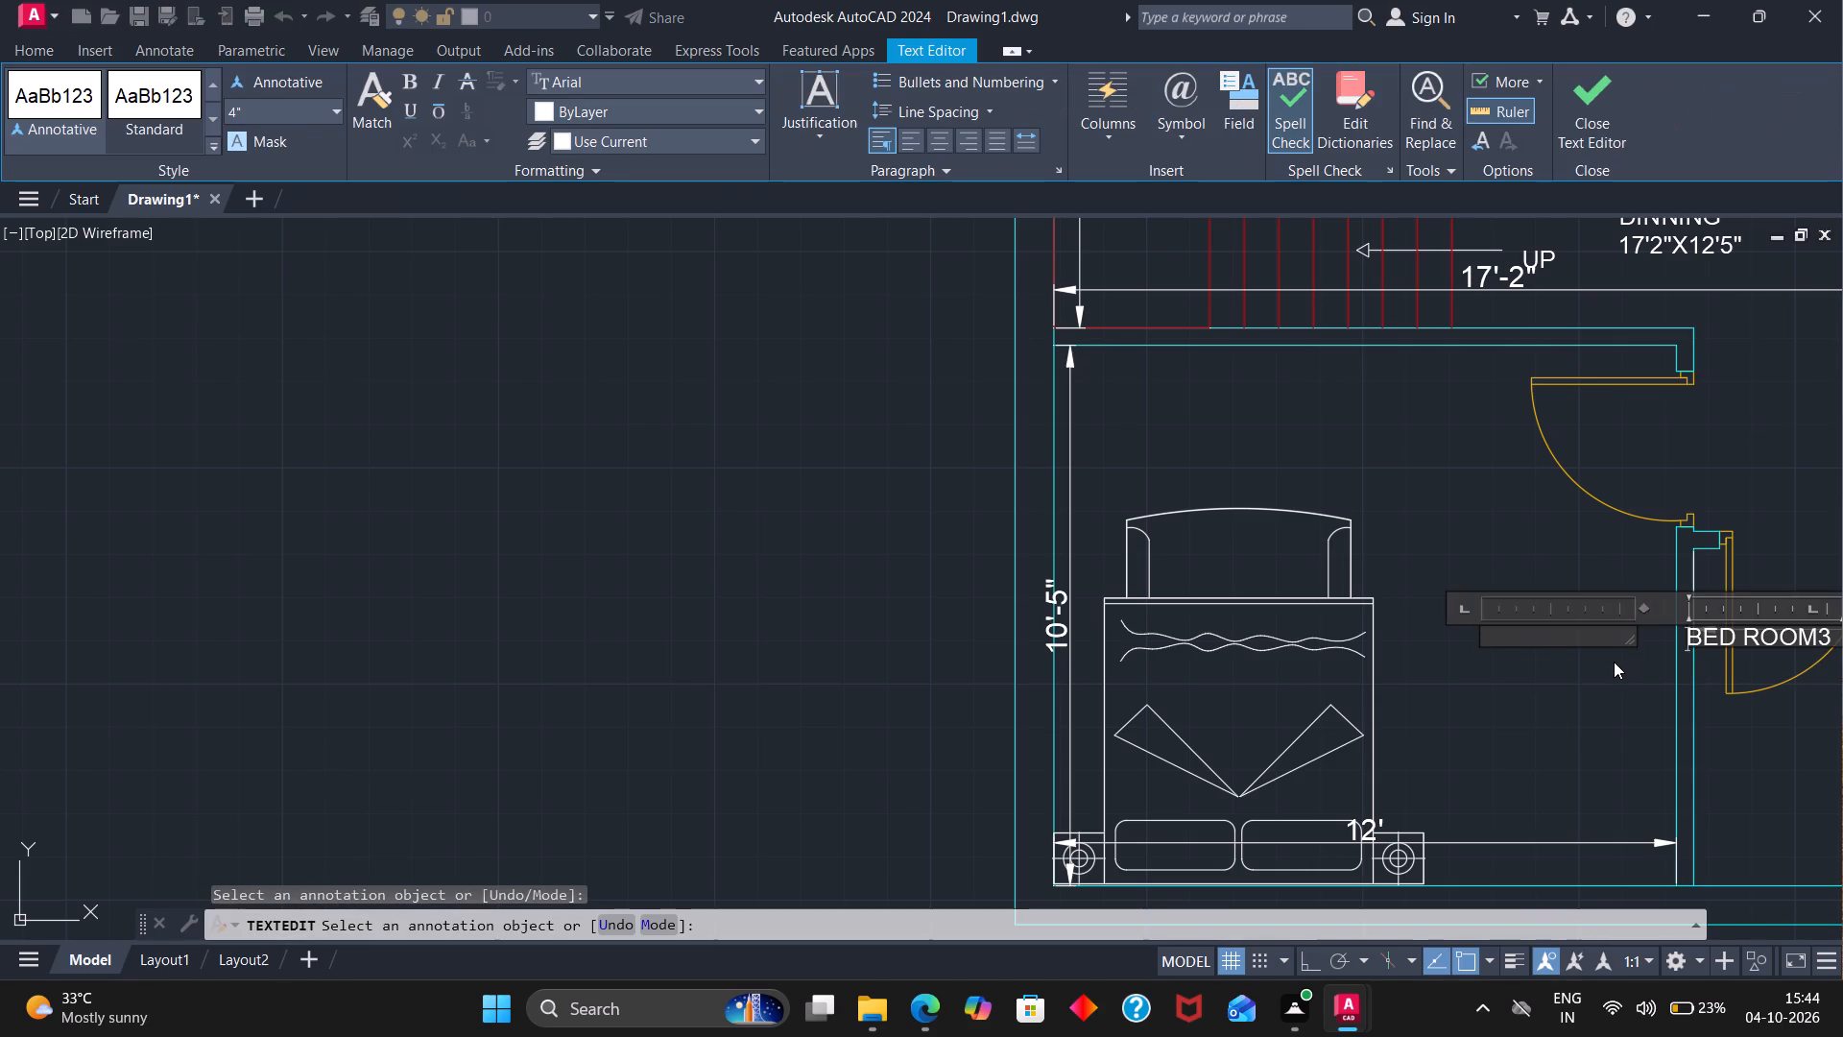
pyautogui.hotkey('ctrl', 'z')
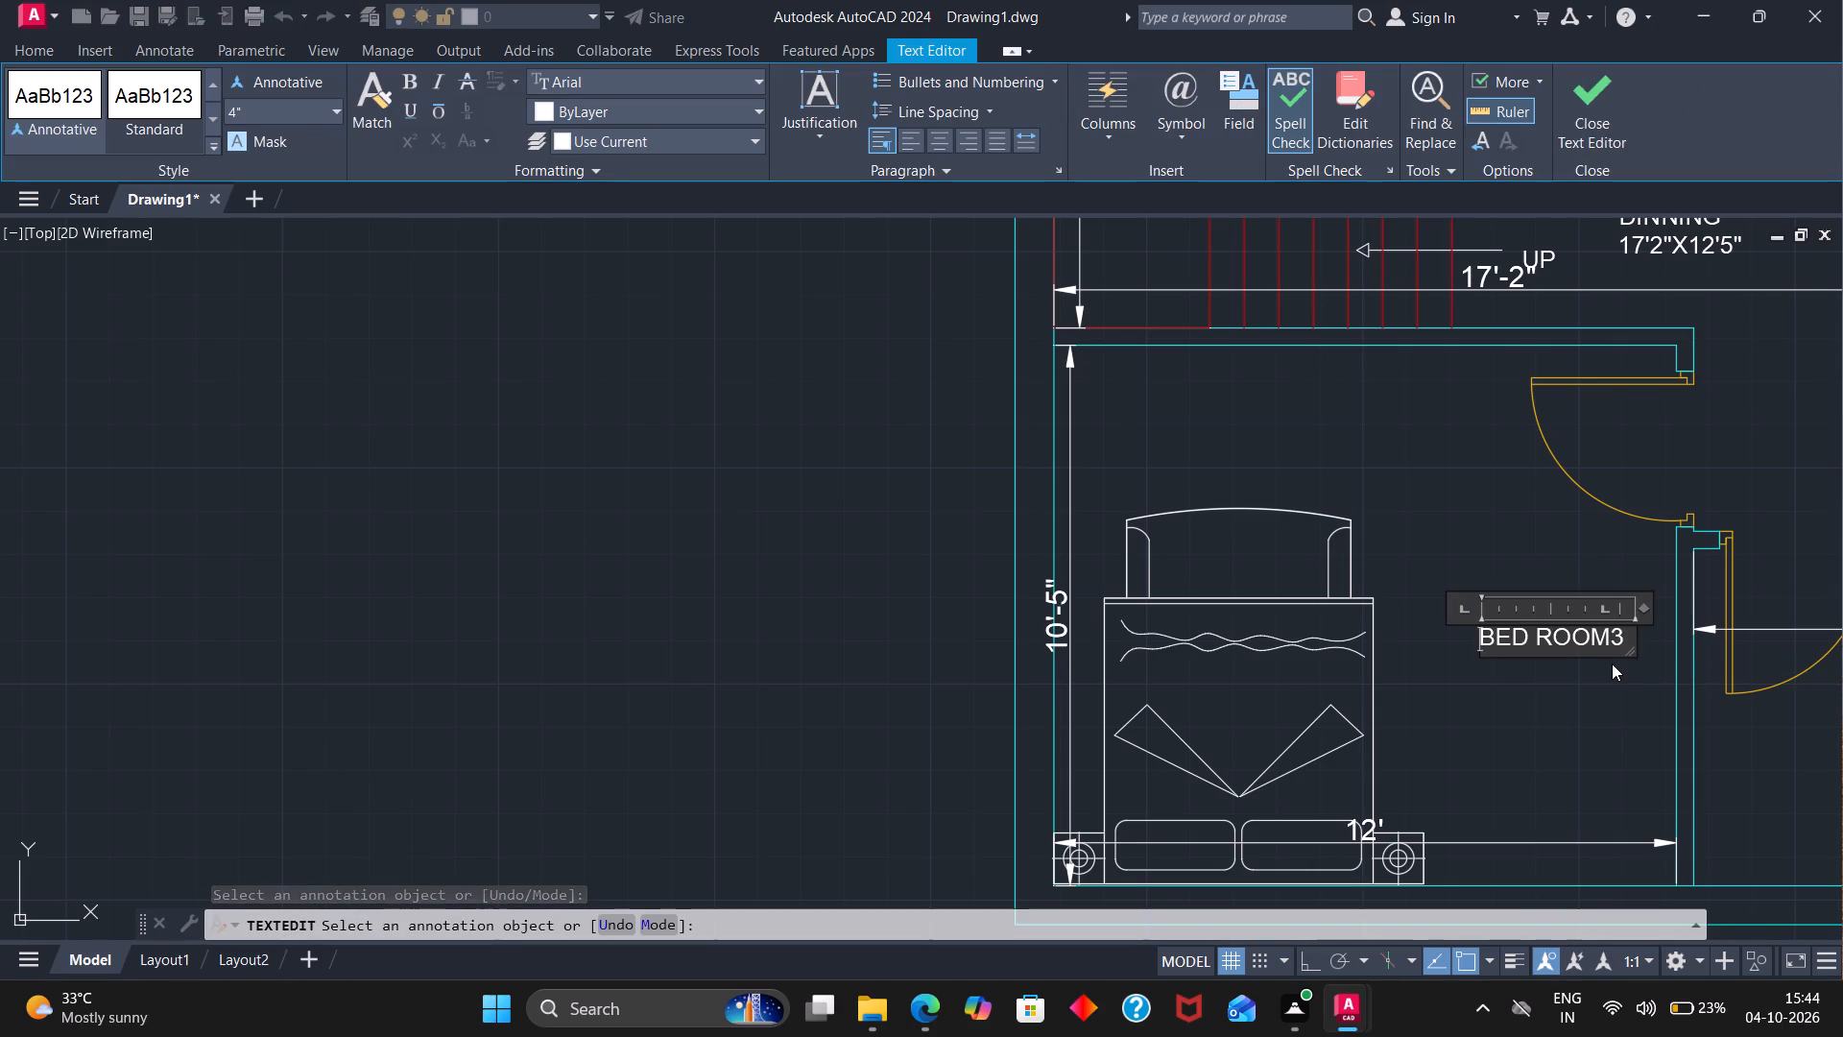
pyautogui.click(1629, 636)
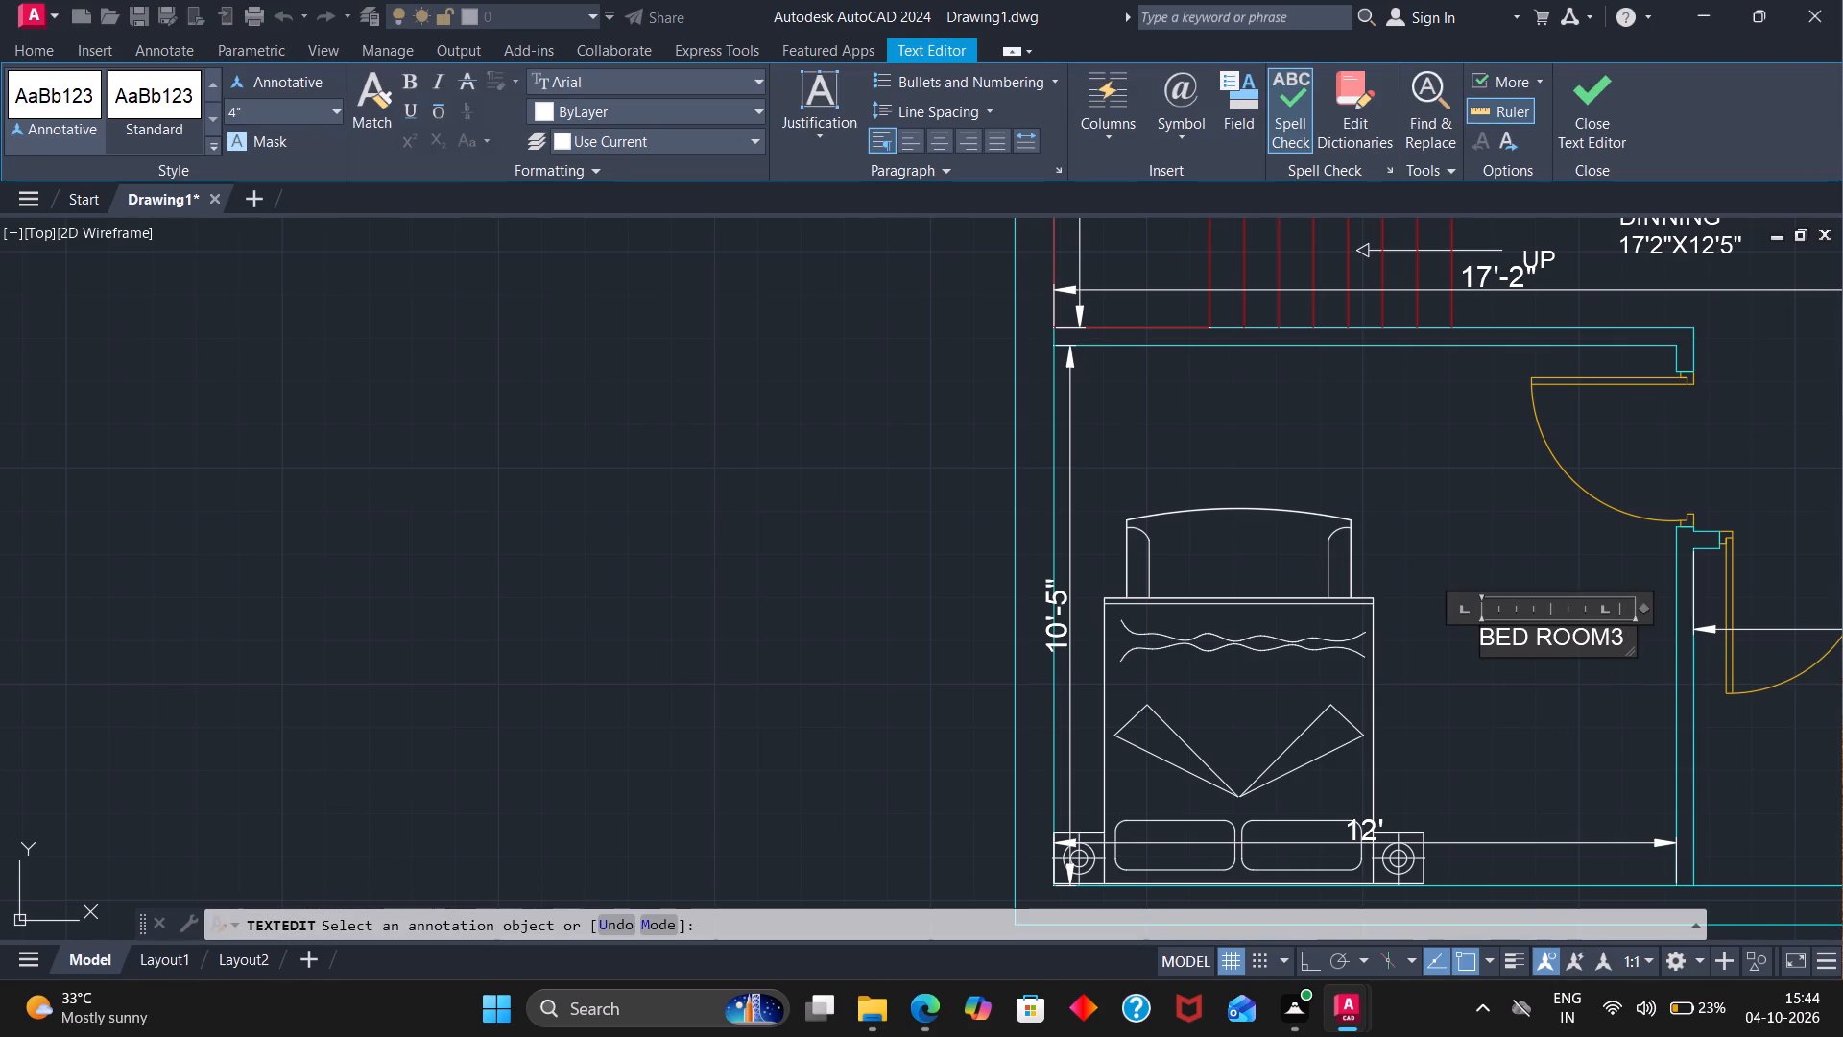
pyautogui.press('Return')
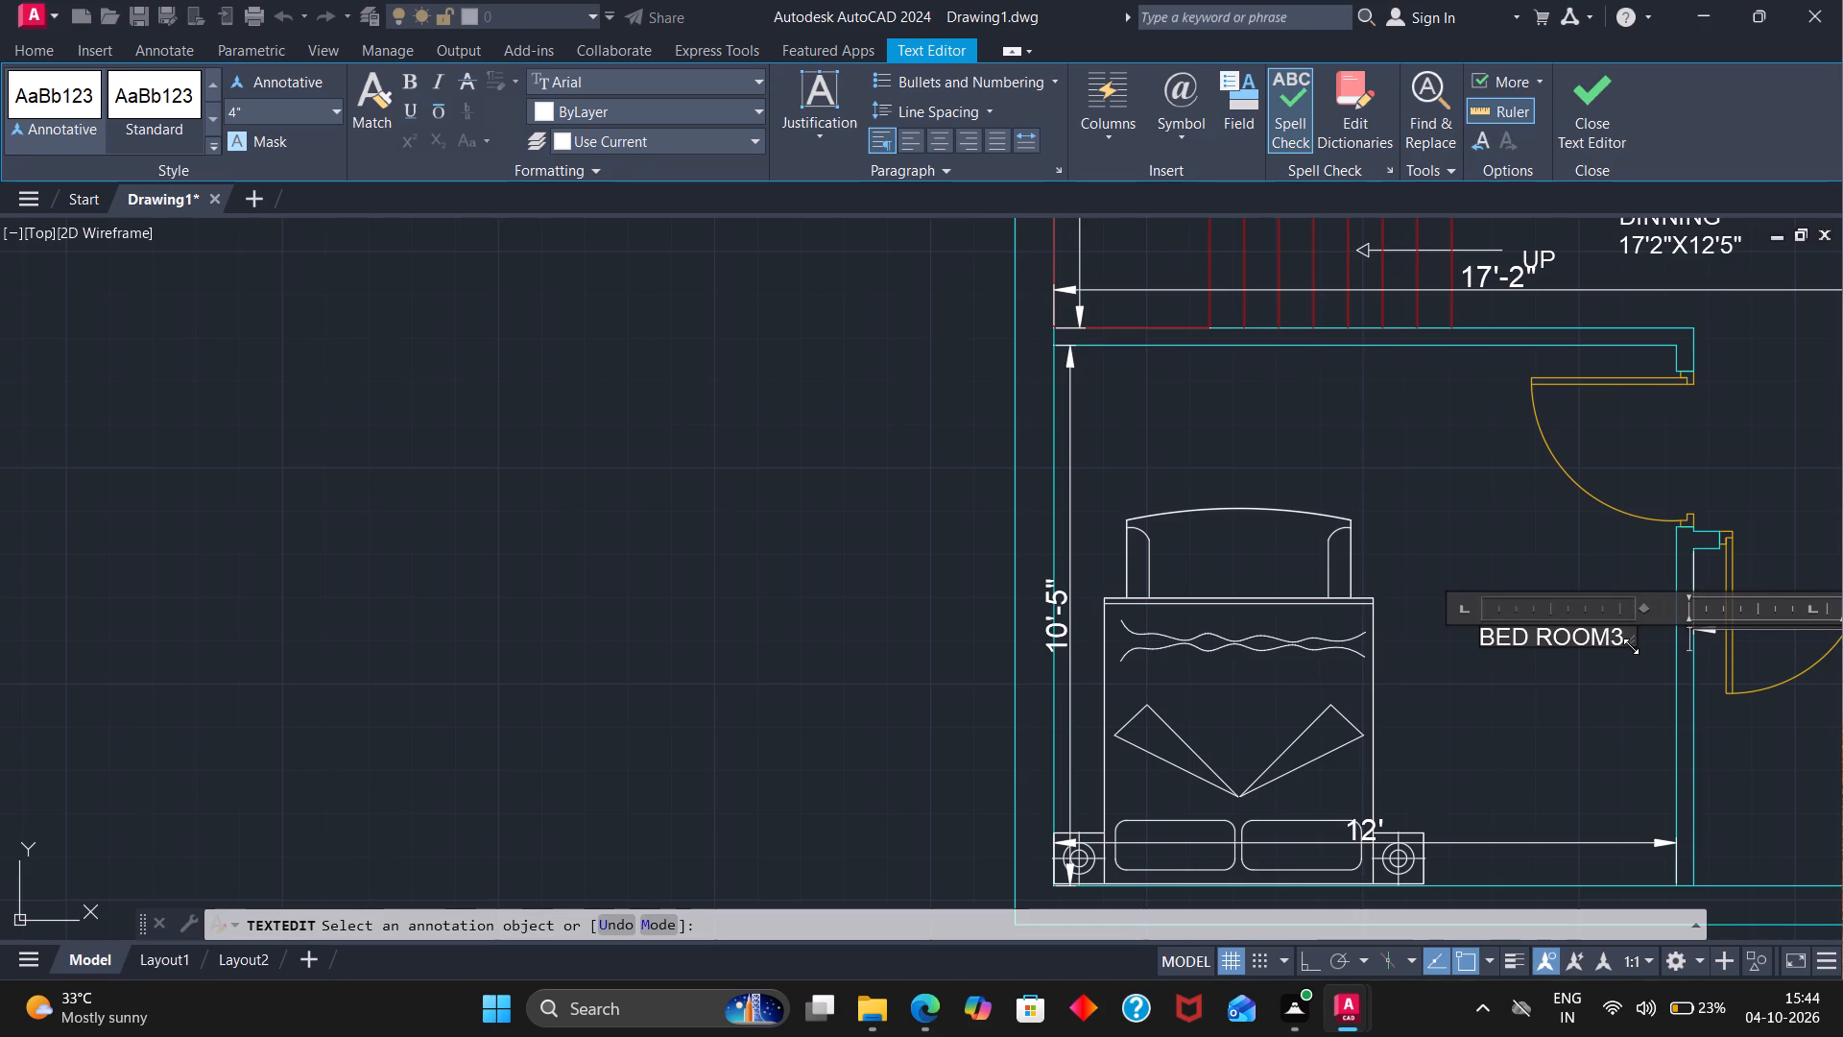
pyautogui.moveTo(1632, 644); pyautogui.dragTo(1636, 671)
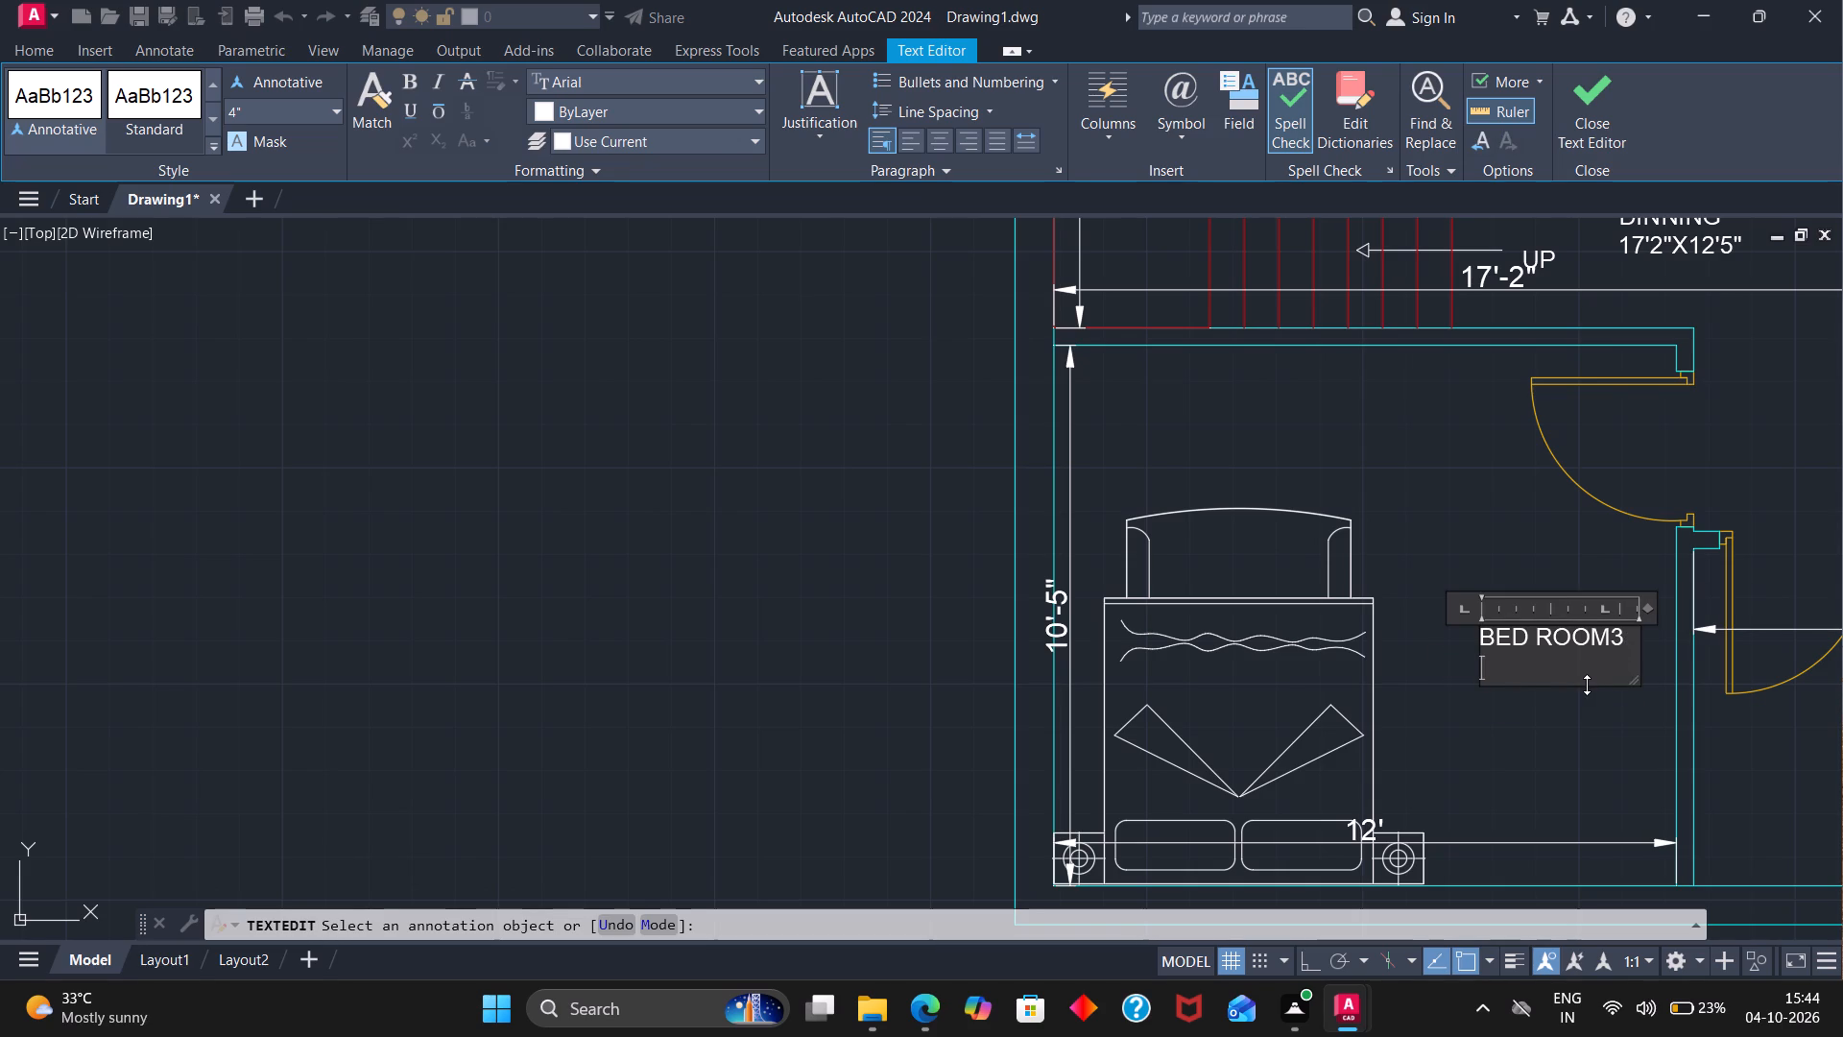
pyautogui.press('1')
pyautogui.write("2'")
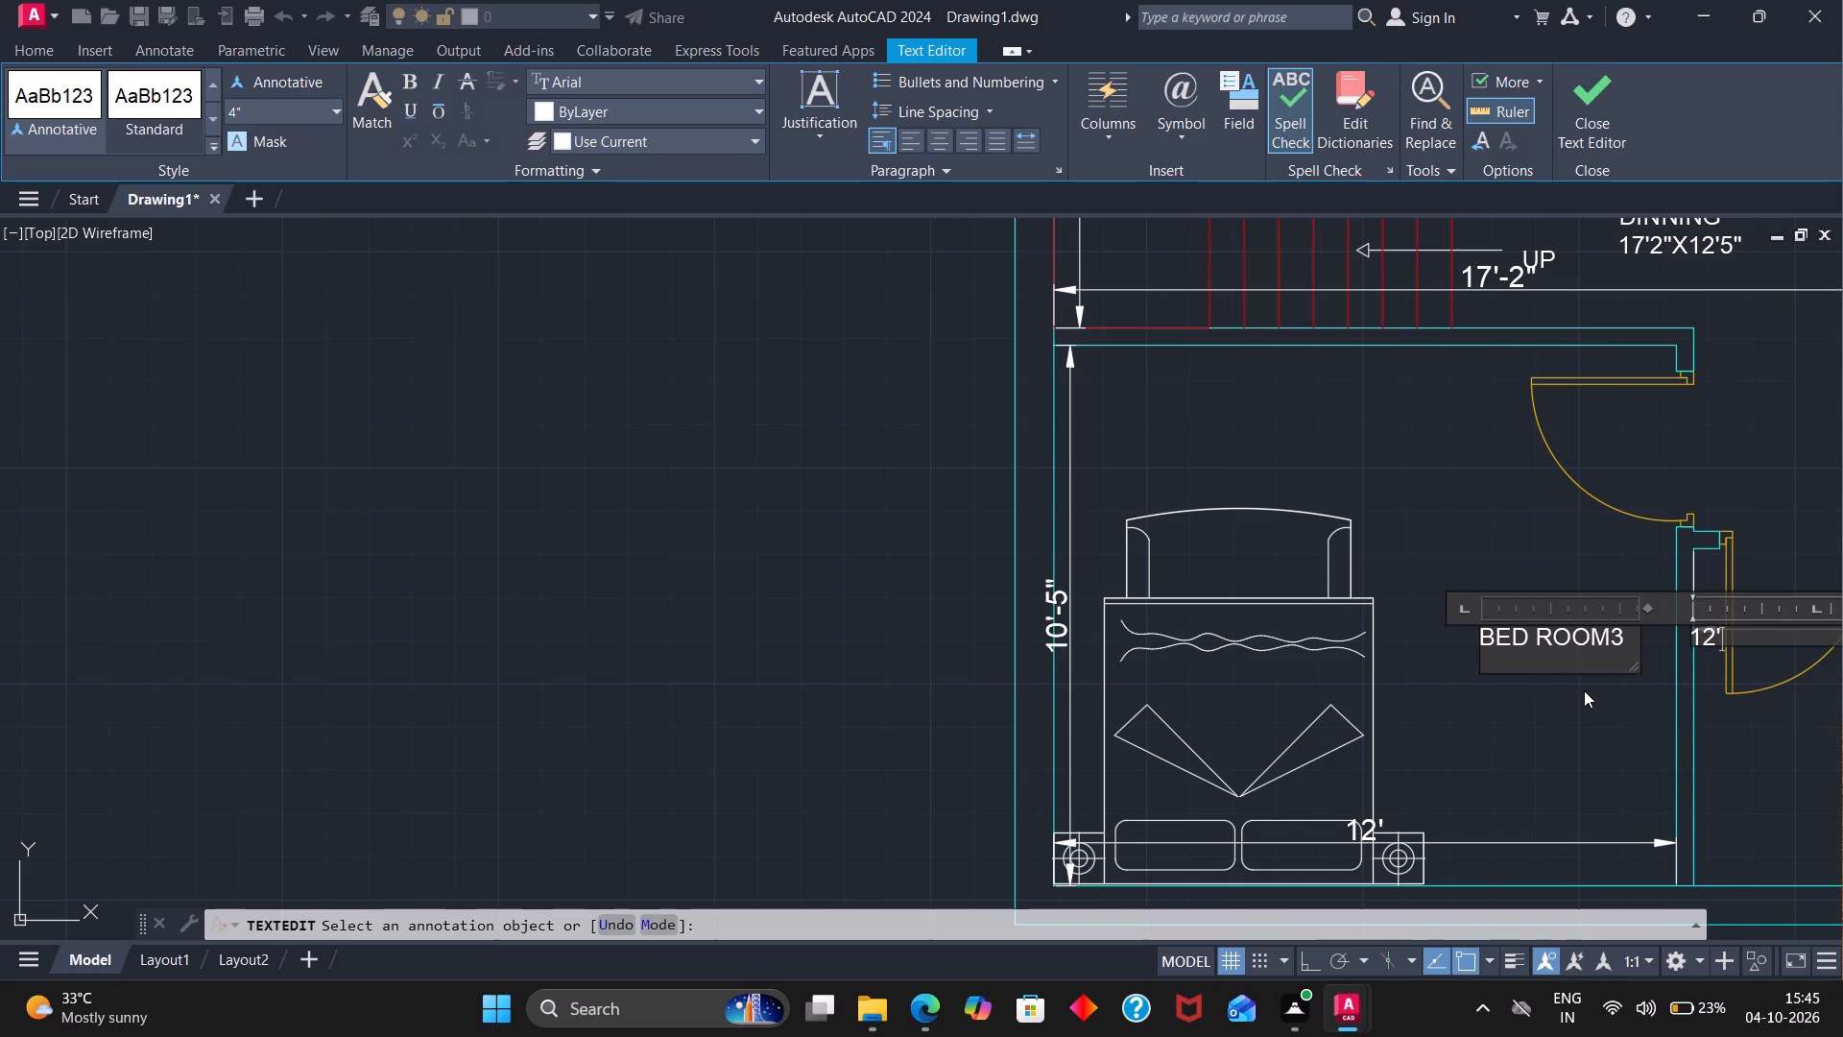
pyautogui.moveTo(1636, 665); pyautogui.dragTo(1641, 713)
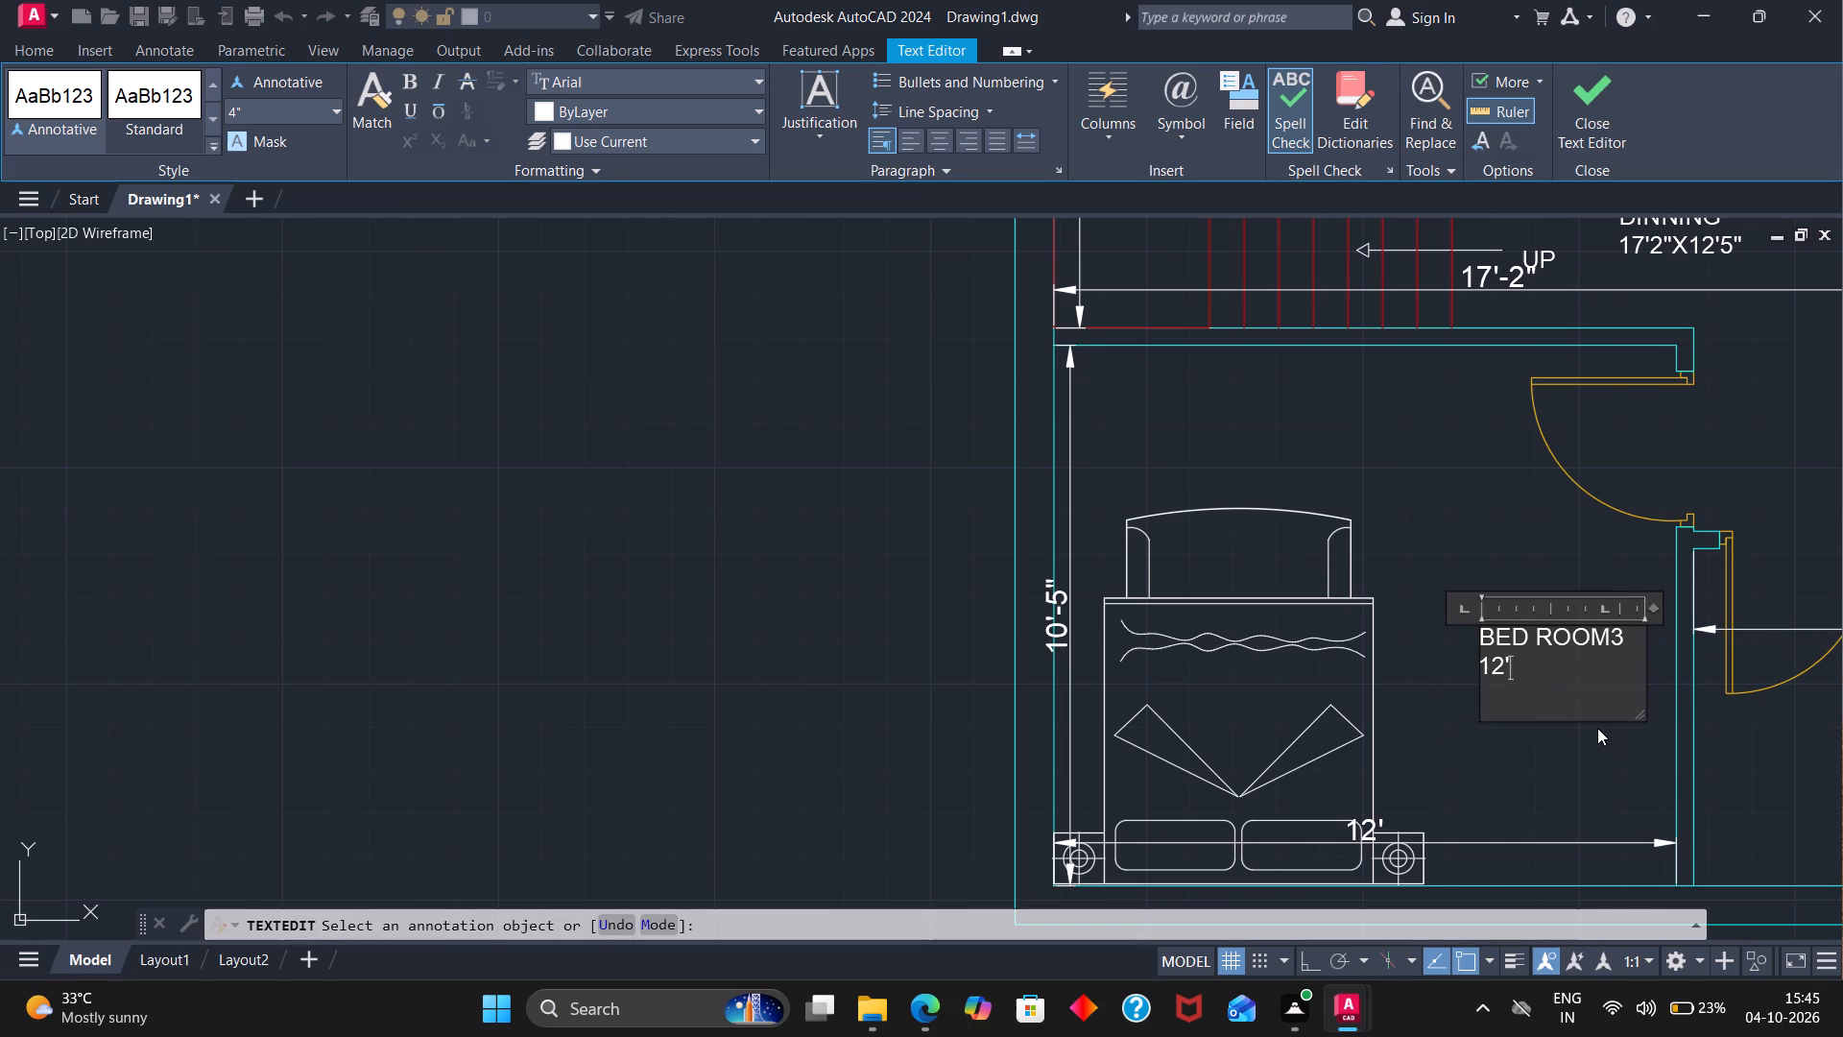
pyautogui.press('x')
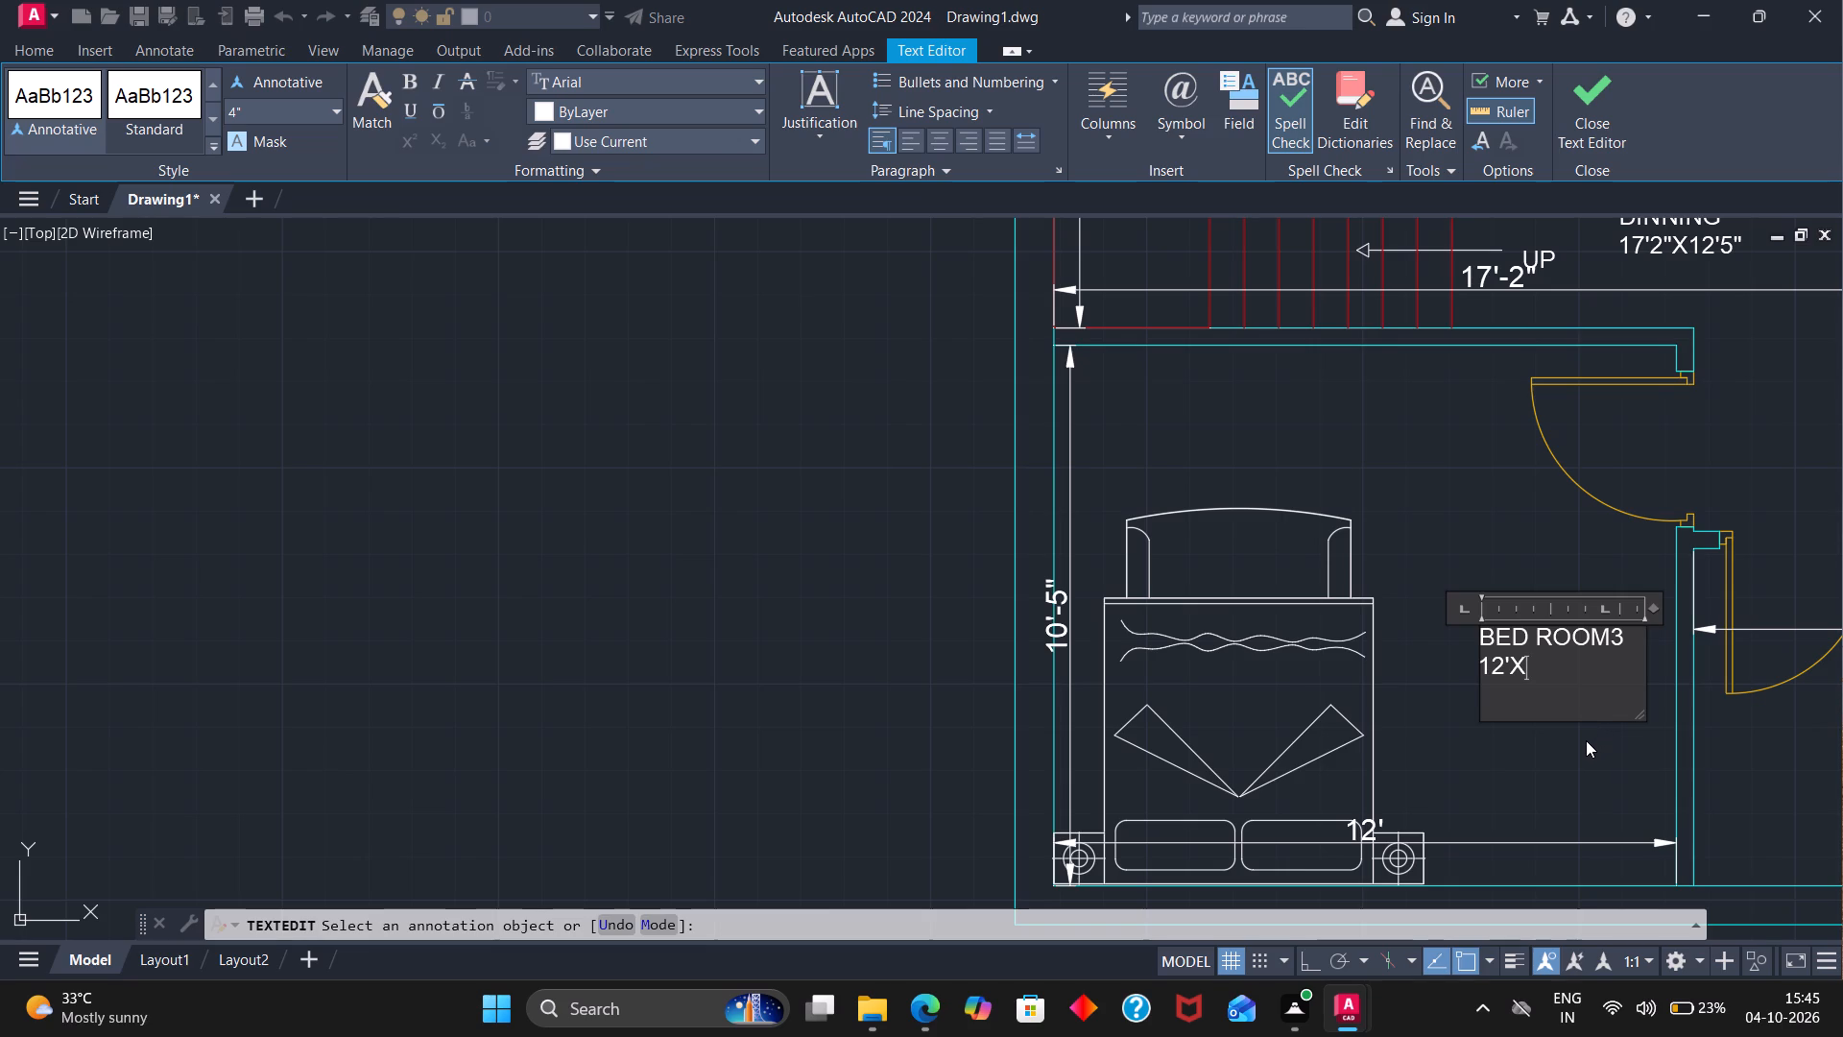
pyautogui.press('1')
pyautogui.press('0')
pyautogui.press("'")
pyautogui.press('5')
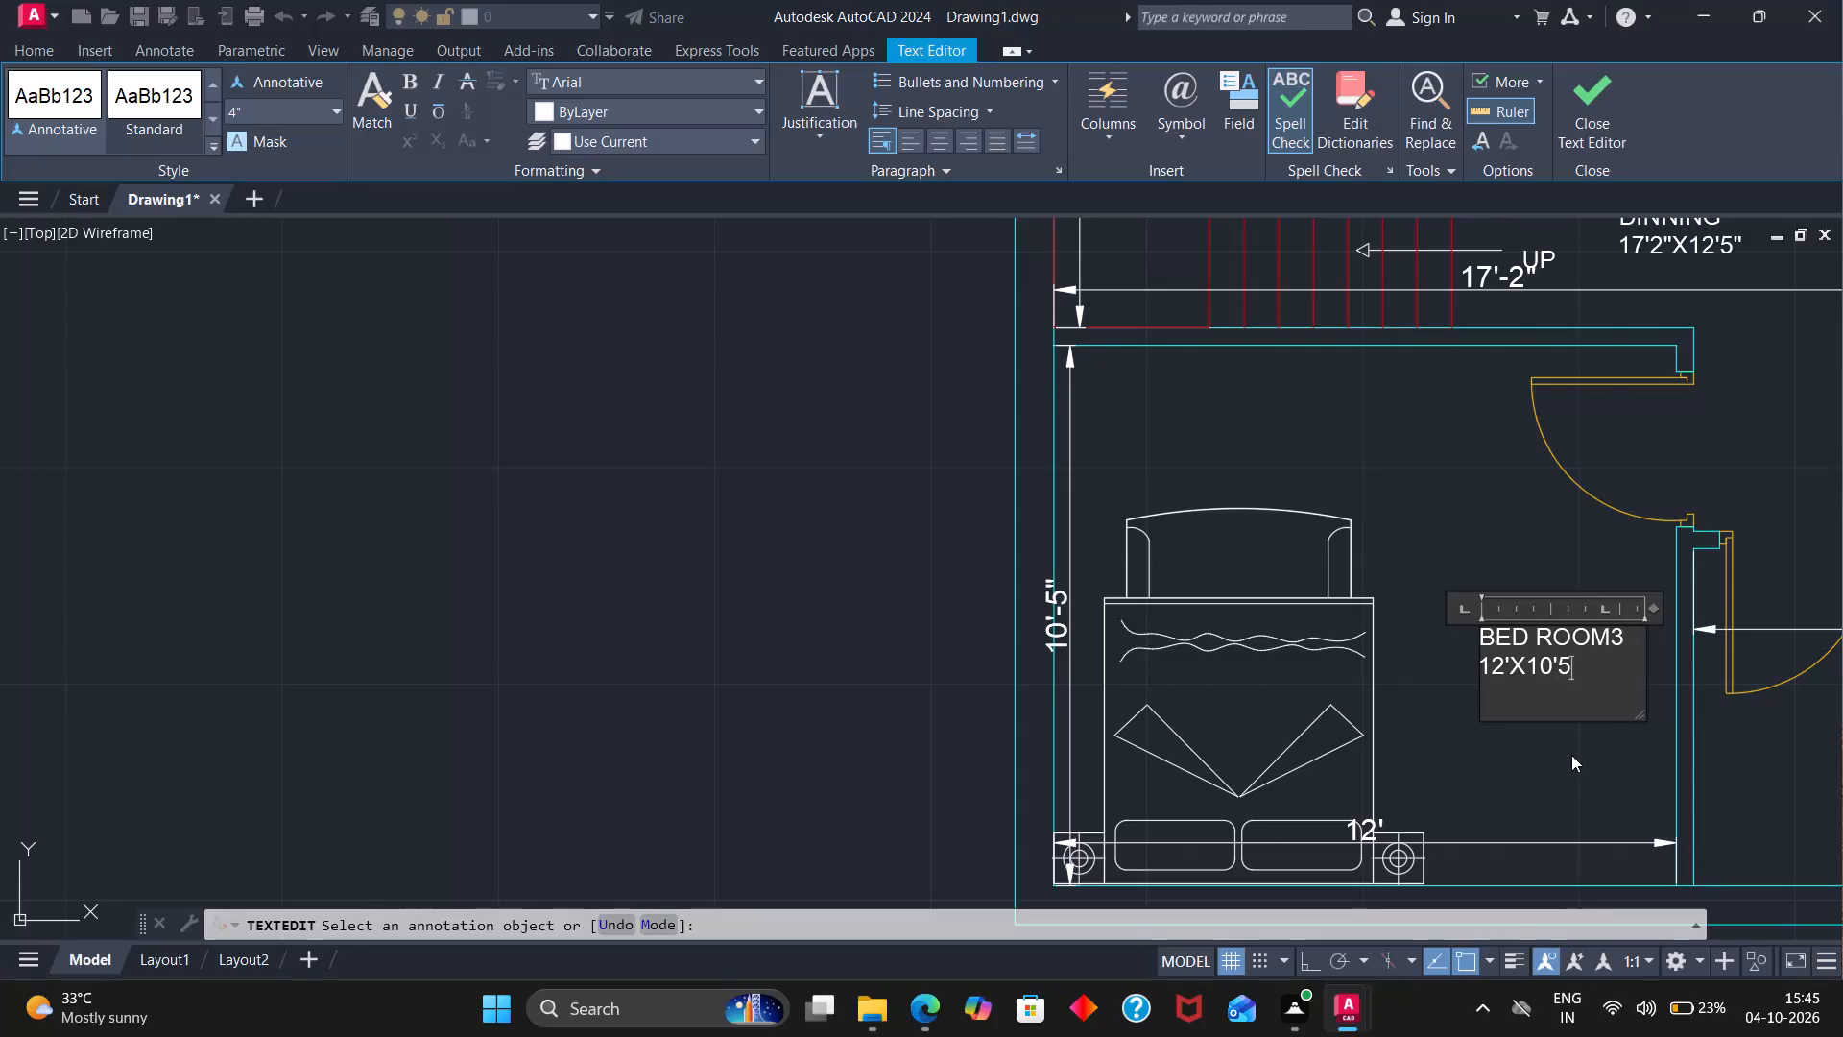
pyautogui.hotkey('shift', '"')
# Add the room size 11'2"X6'6" as a second line beneath the name in the VERANDAH label.
pyautogui.scroll(-2, 1635, 664)
pyautogui.scroll(-2, 1804, 681)
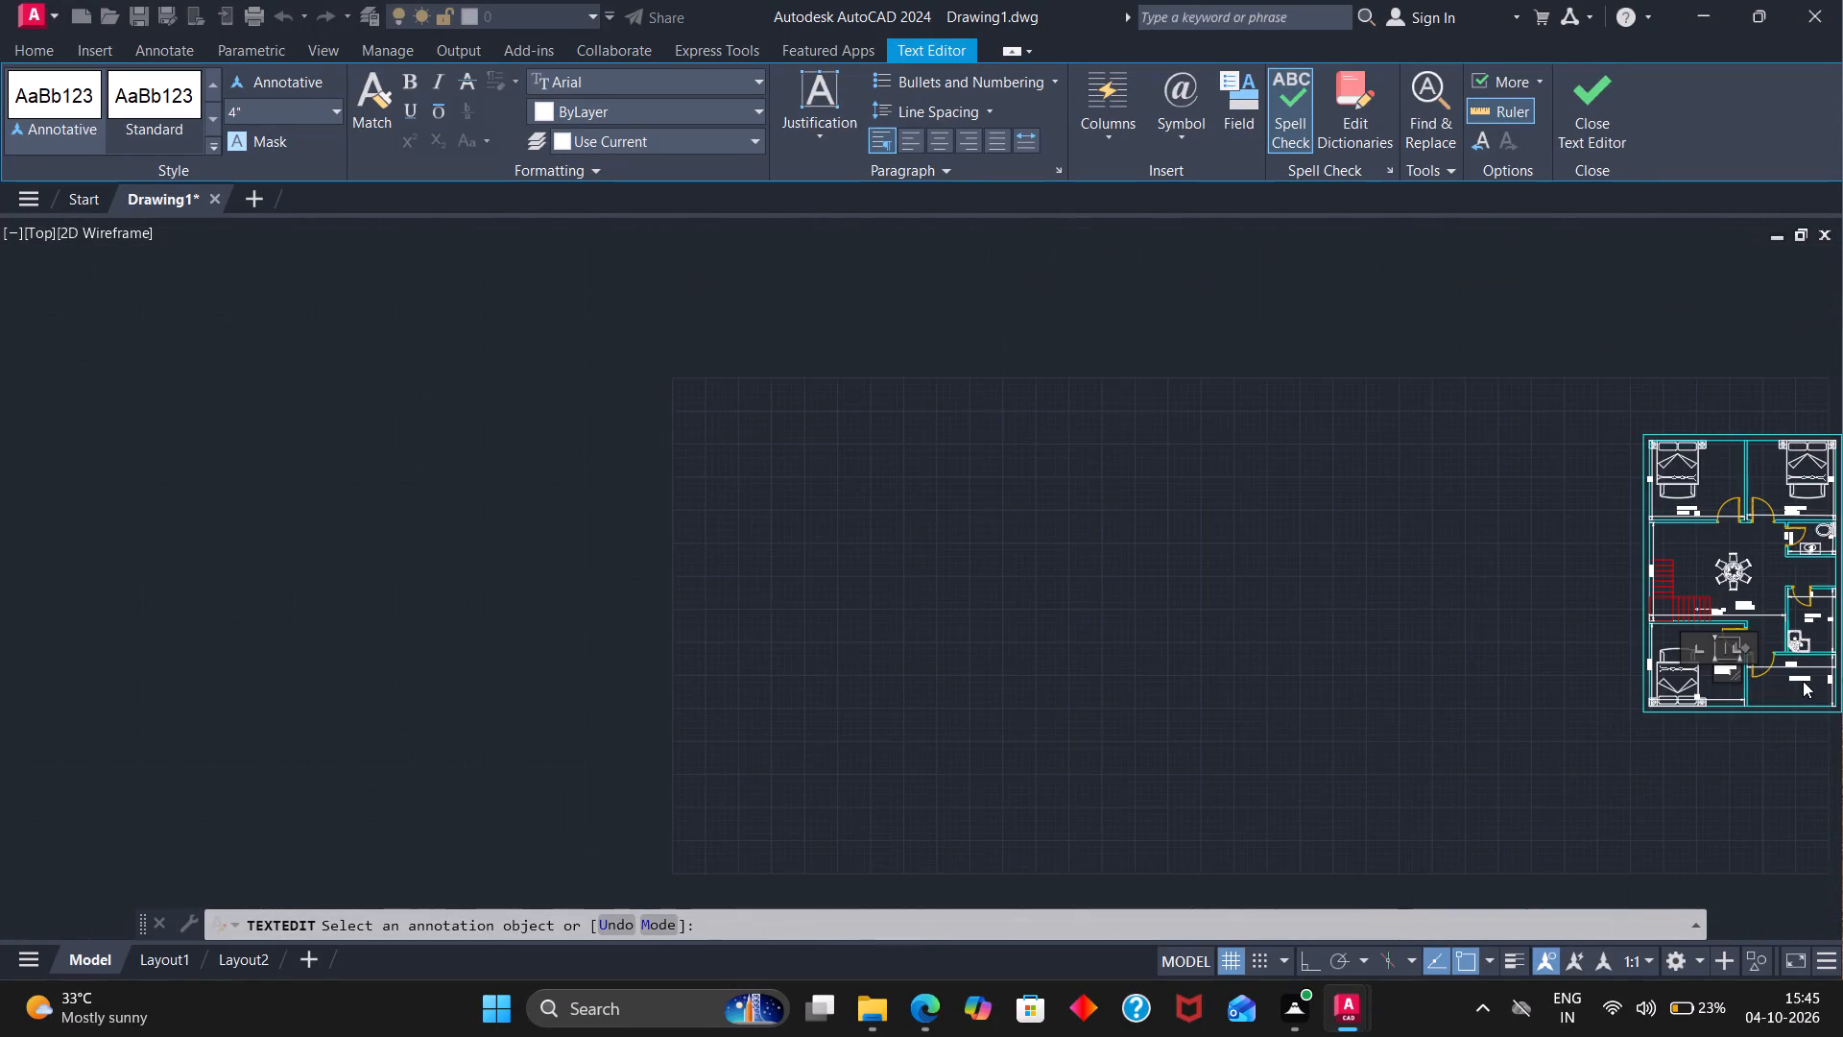
pyautogui.scroll(5, 1817, 677)
pyautogui.scroll(-3, 1742, 717)
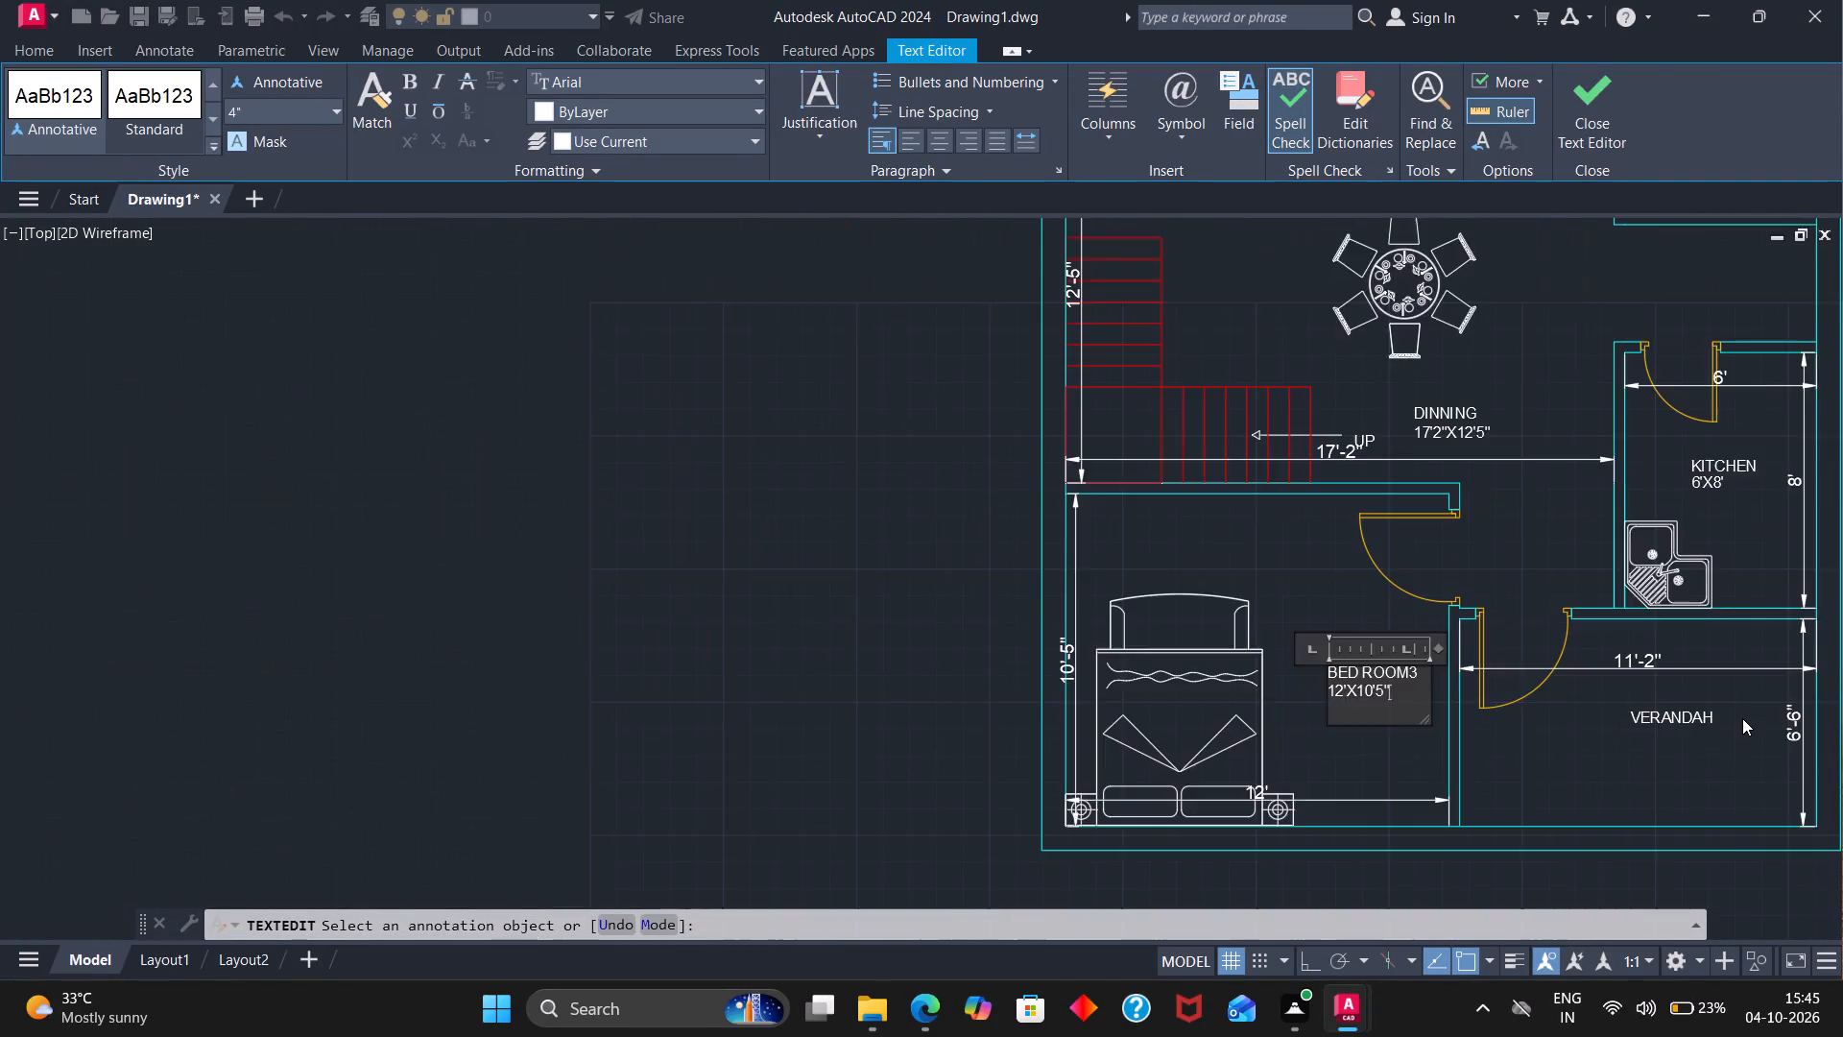
pyautogui.scroll(3, 1791, 716)
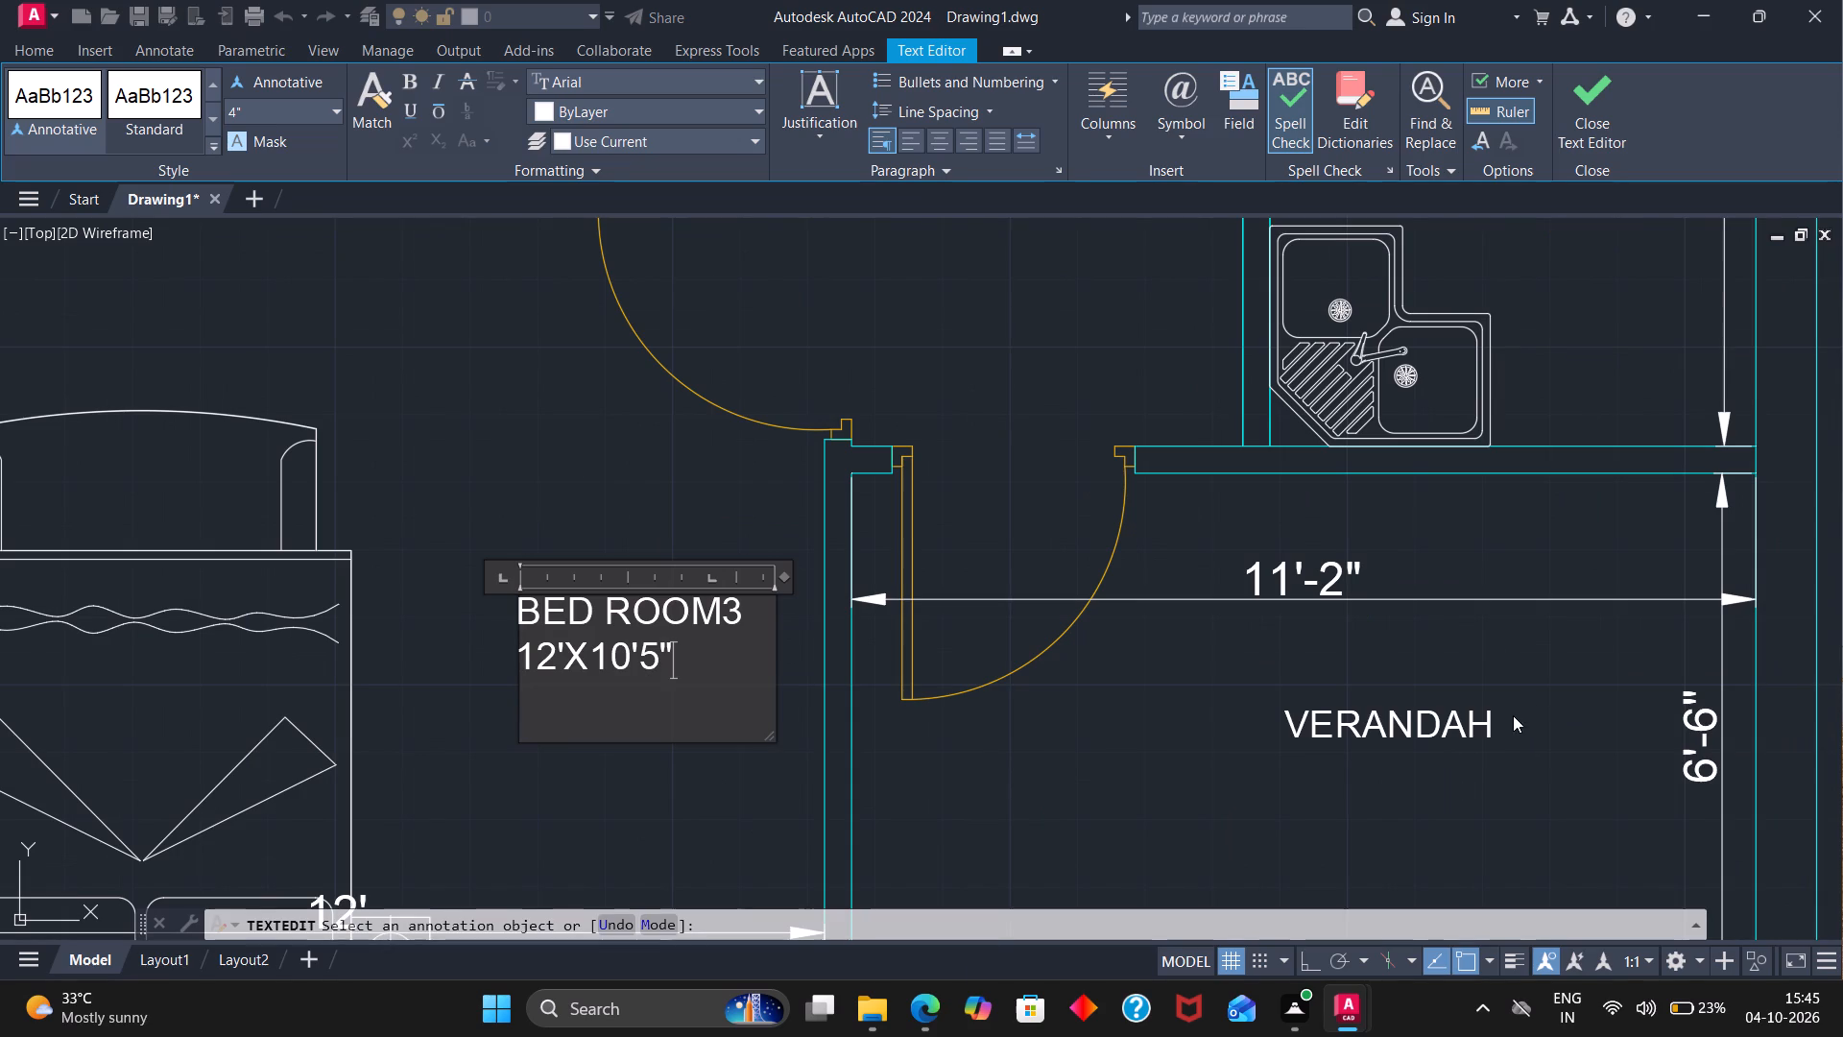
pyautogui.click(1513, 715)
pyautogui.click(1478, 731)
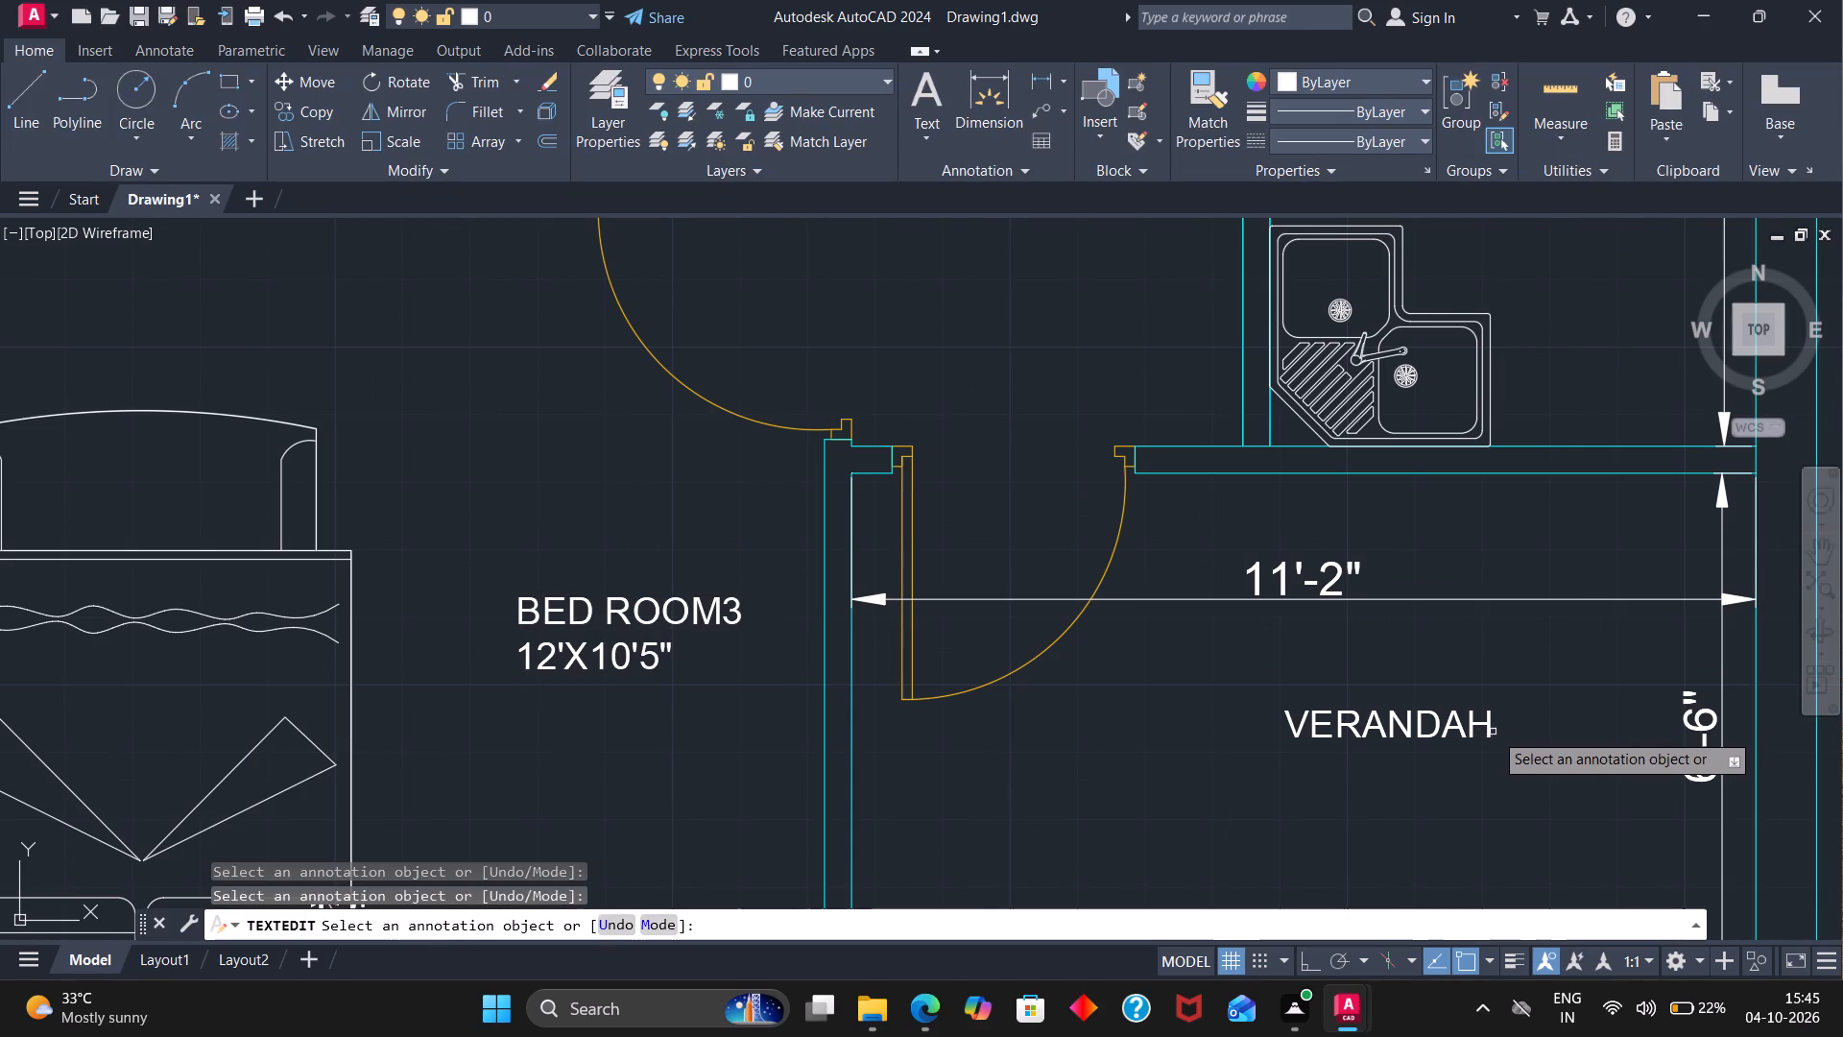
pyautogui.click(1496, 727)
pyautogui.click(1485, 728)
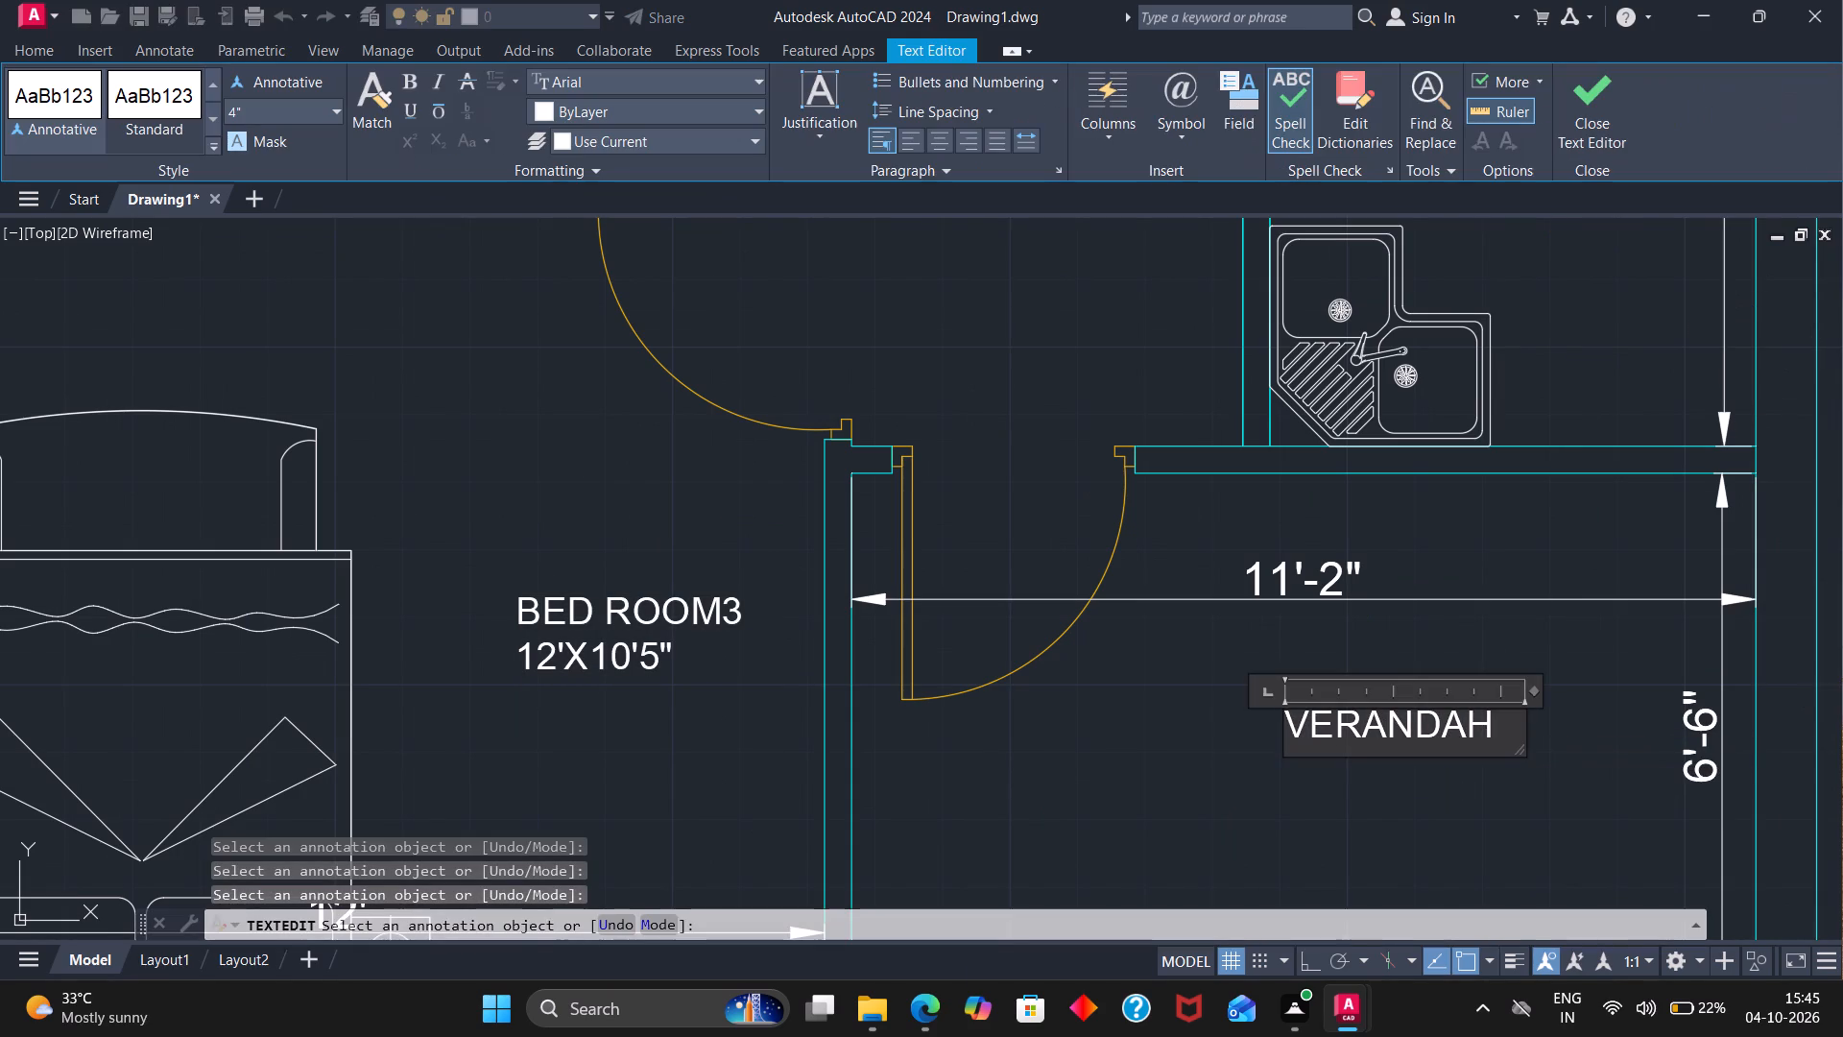
pyautogui.click(1496, 723)
pyautogui.press('Return')
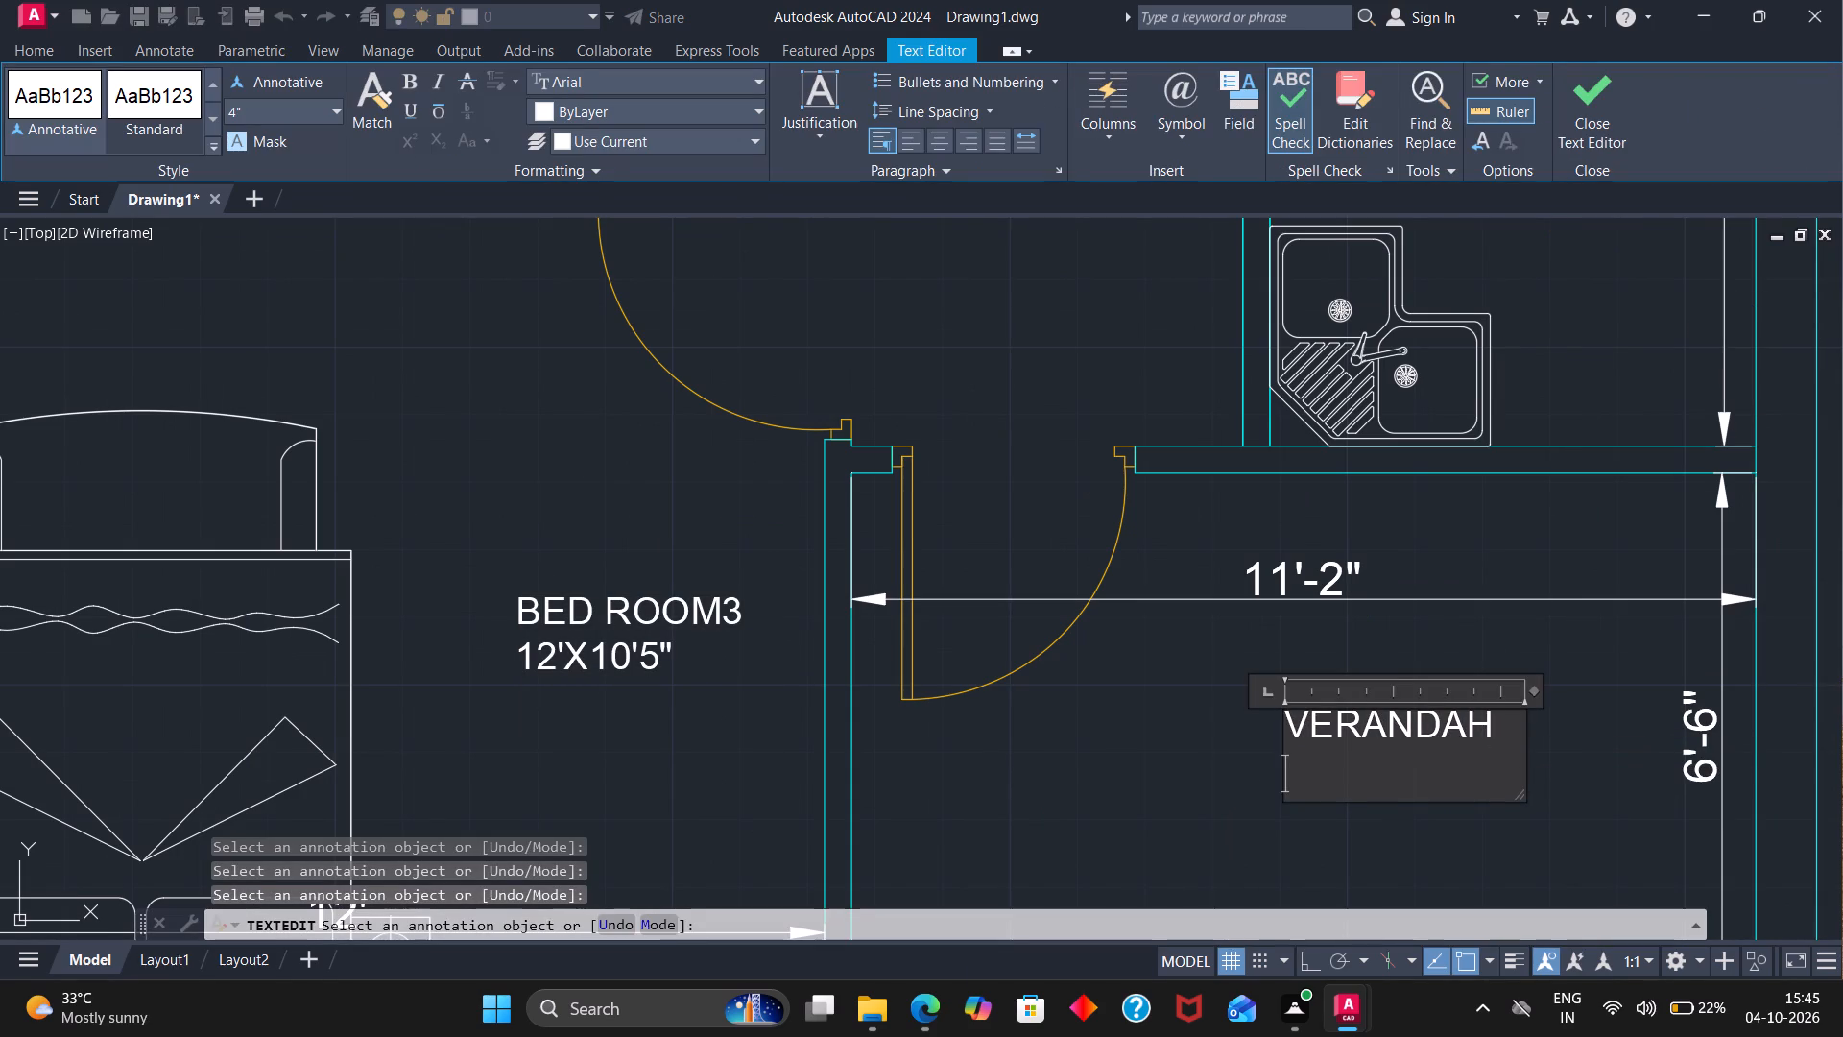
pyautogui.write("11'2")
pyautogui.hotkey('shift', '"')
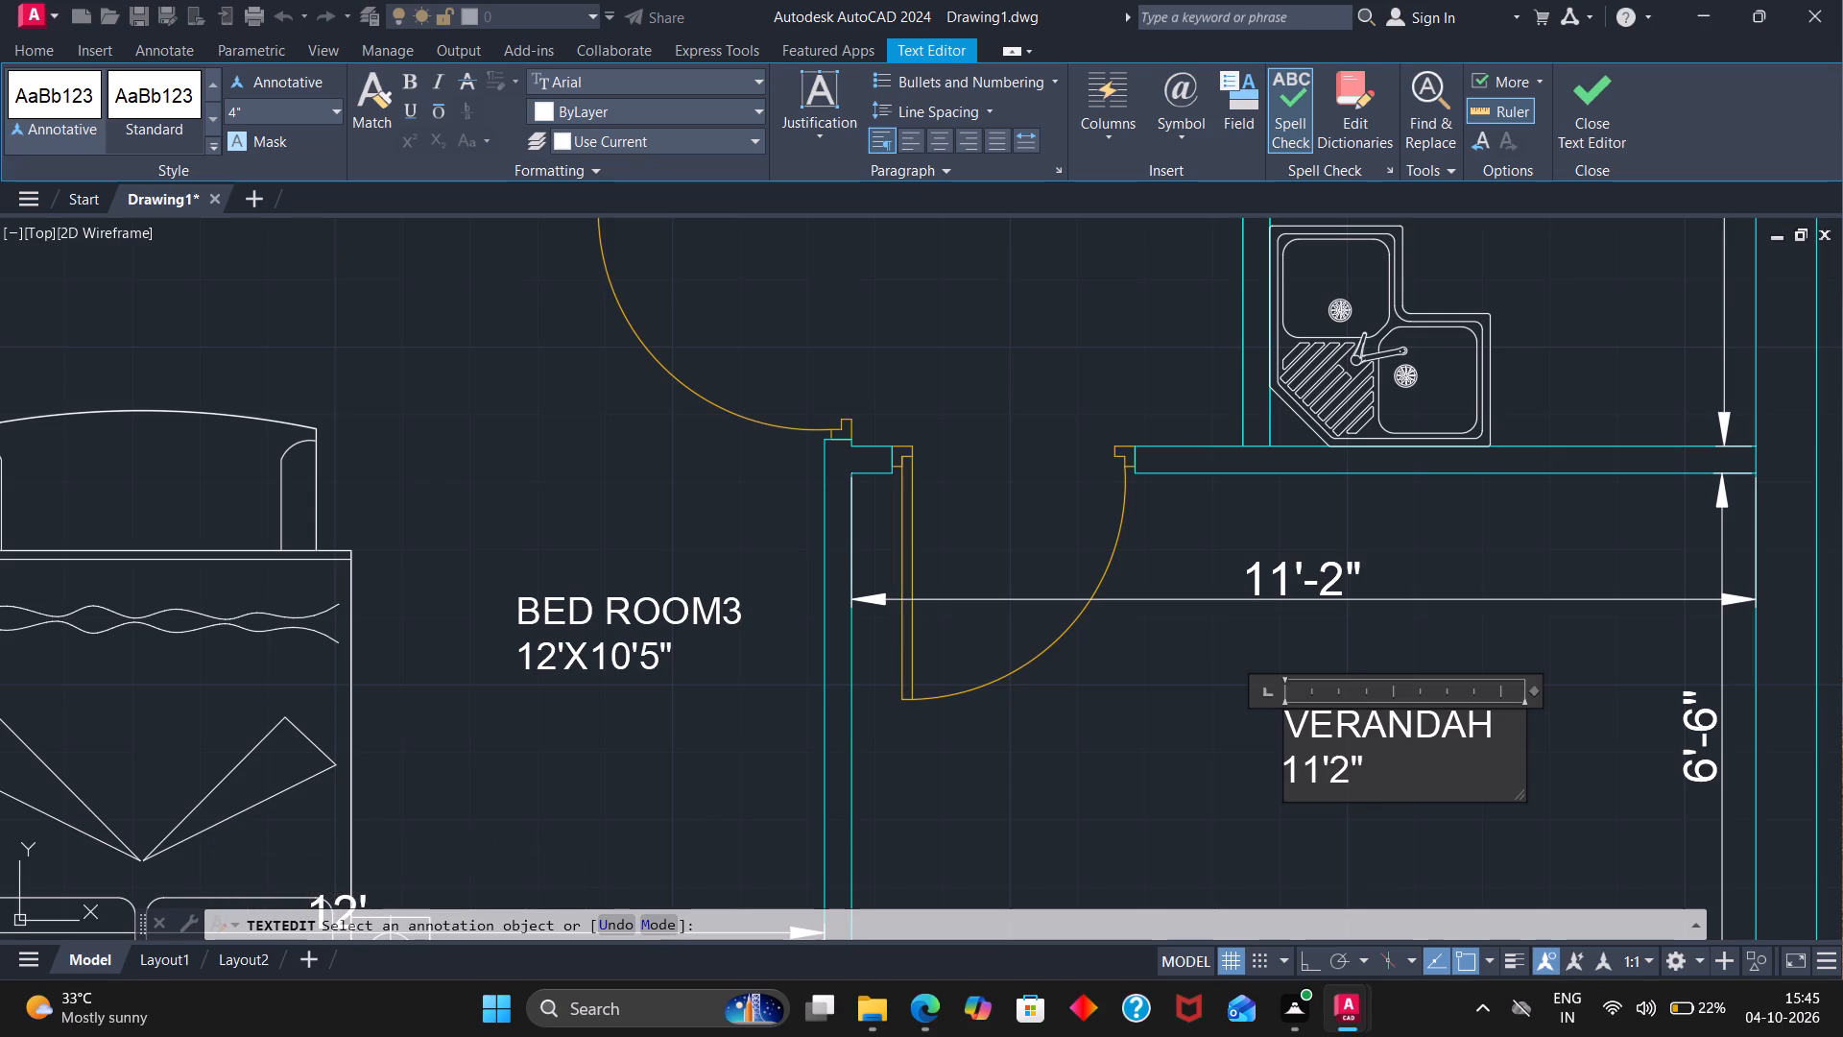
pyautogui.press('x')
pyautogui.write("6'")
pyautogui.press('6')
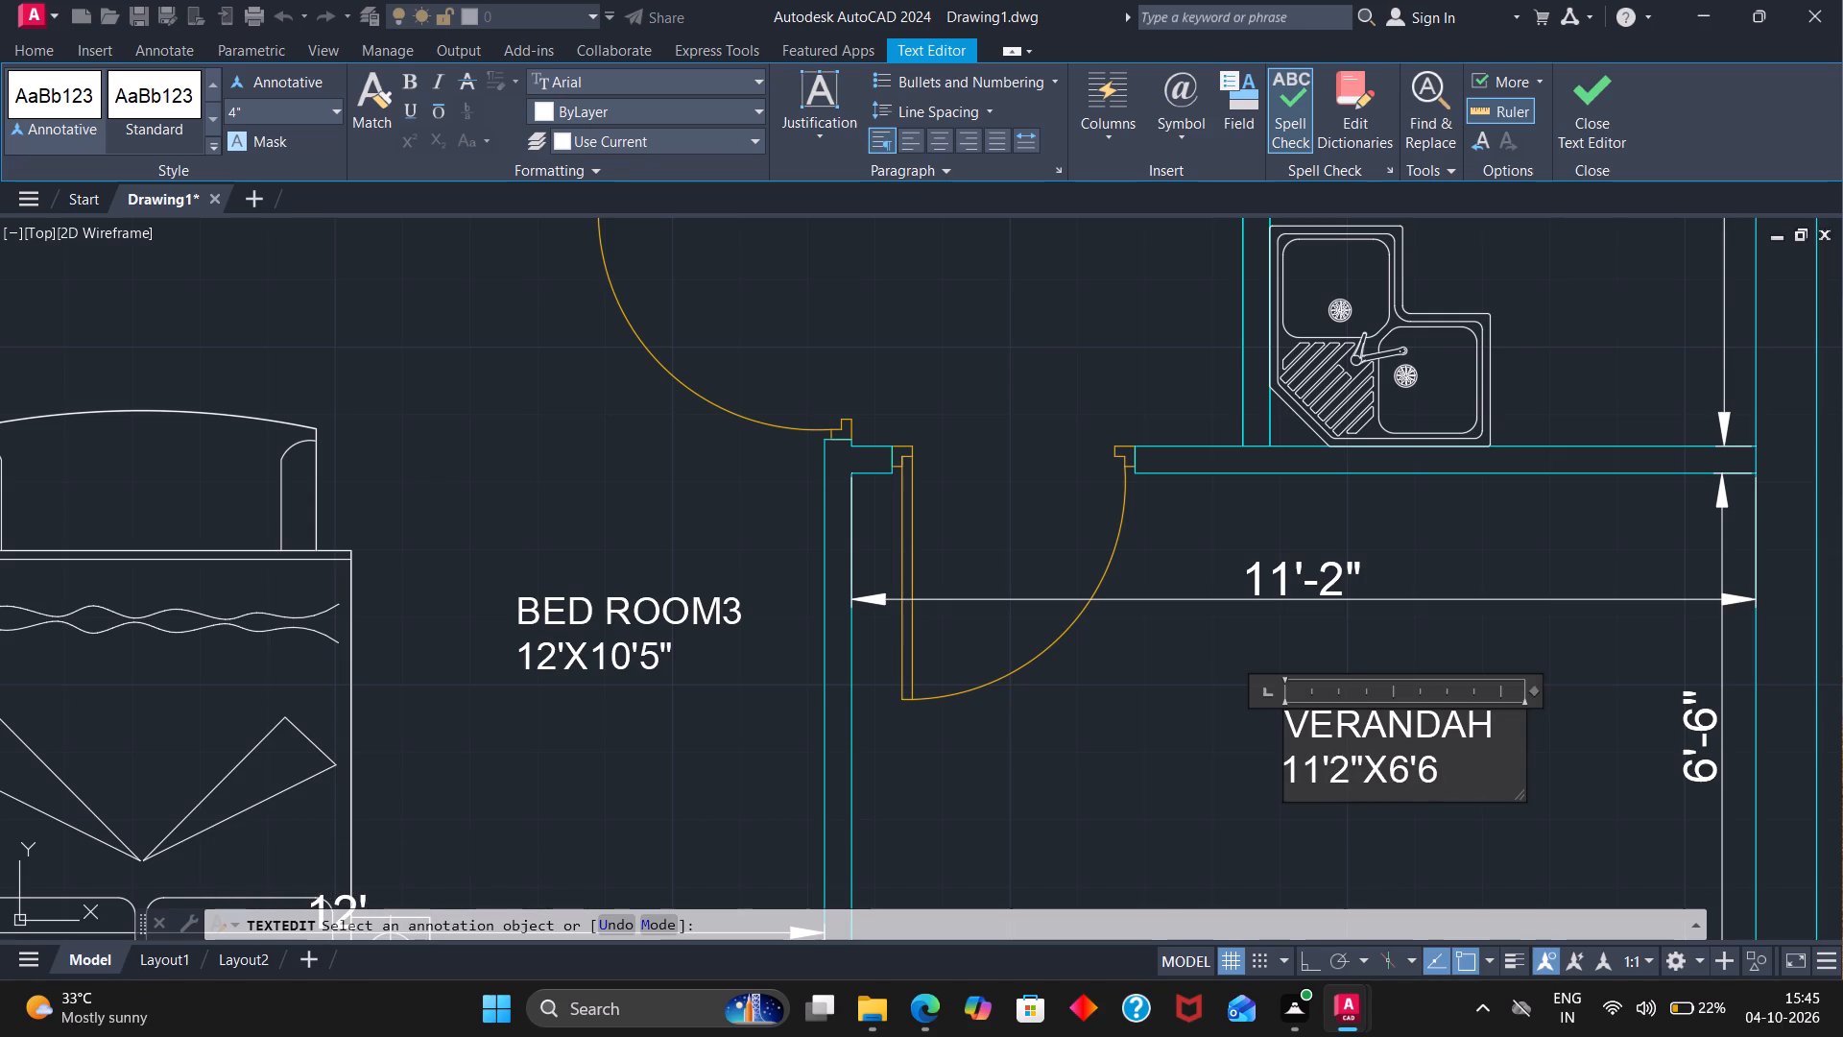
pyautogui.hotkey('shift', '"')
pyautogui.scroll(-1, 1452, 509)
pyautogui.scroll(-1, 1486, 320)
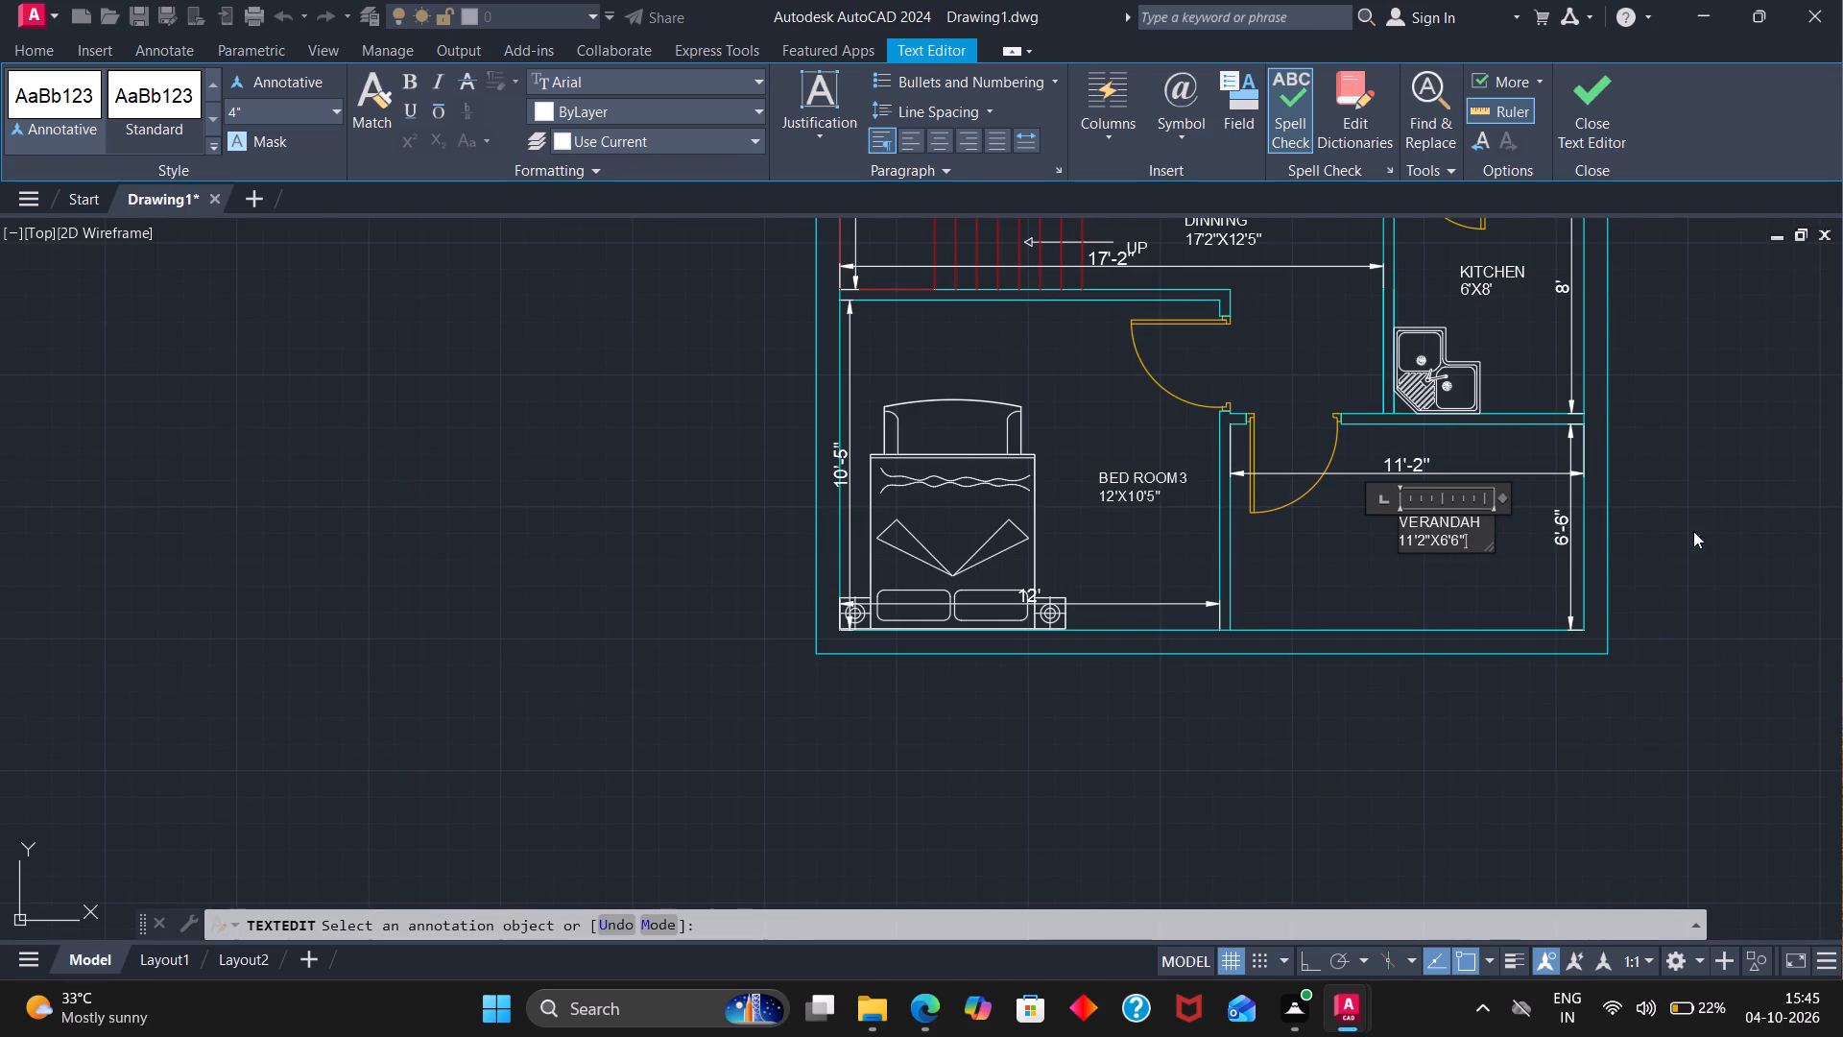
pyautogui.click(1733, 527)
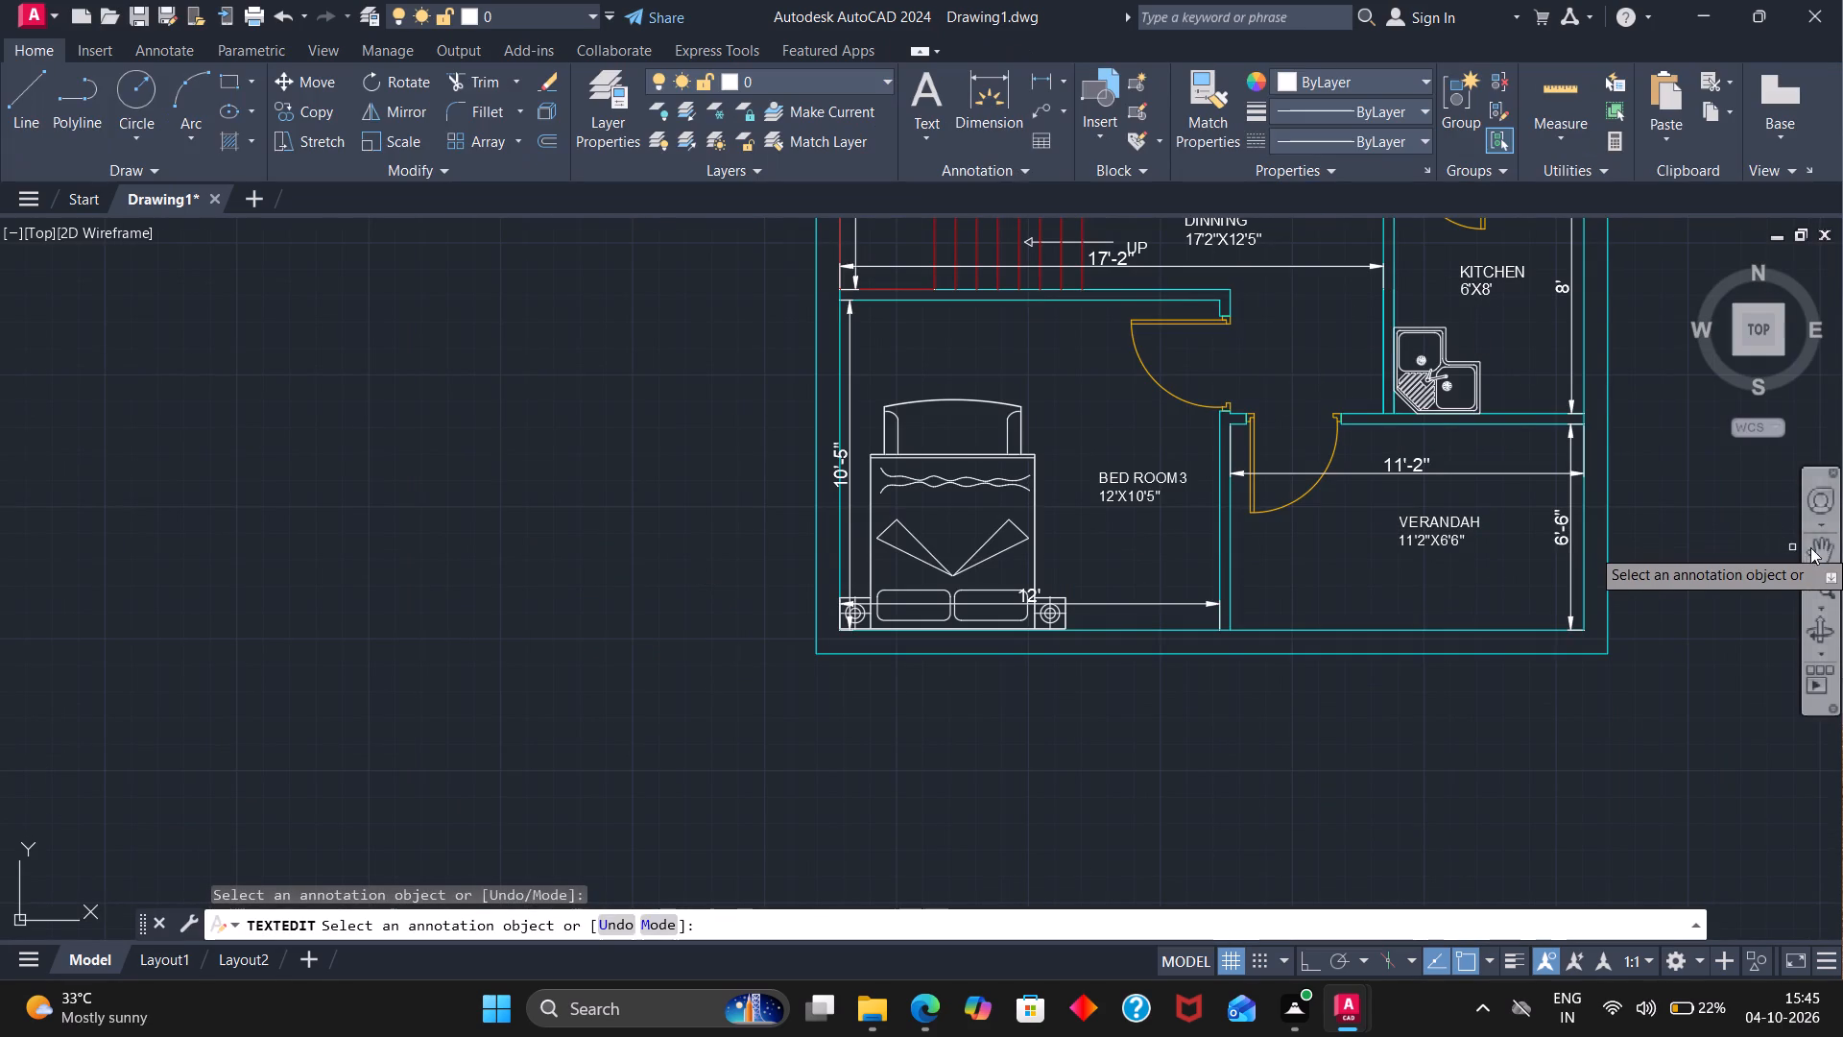
# Remove the horizontal and vertical dimensions of BED ROOM and BED ROOM2 with the Trim command.
pyautogui.click(1829, 553)
pyautogui.moveTo(1686, 504); pyautogui.dragTo(1544, 847)
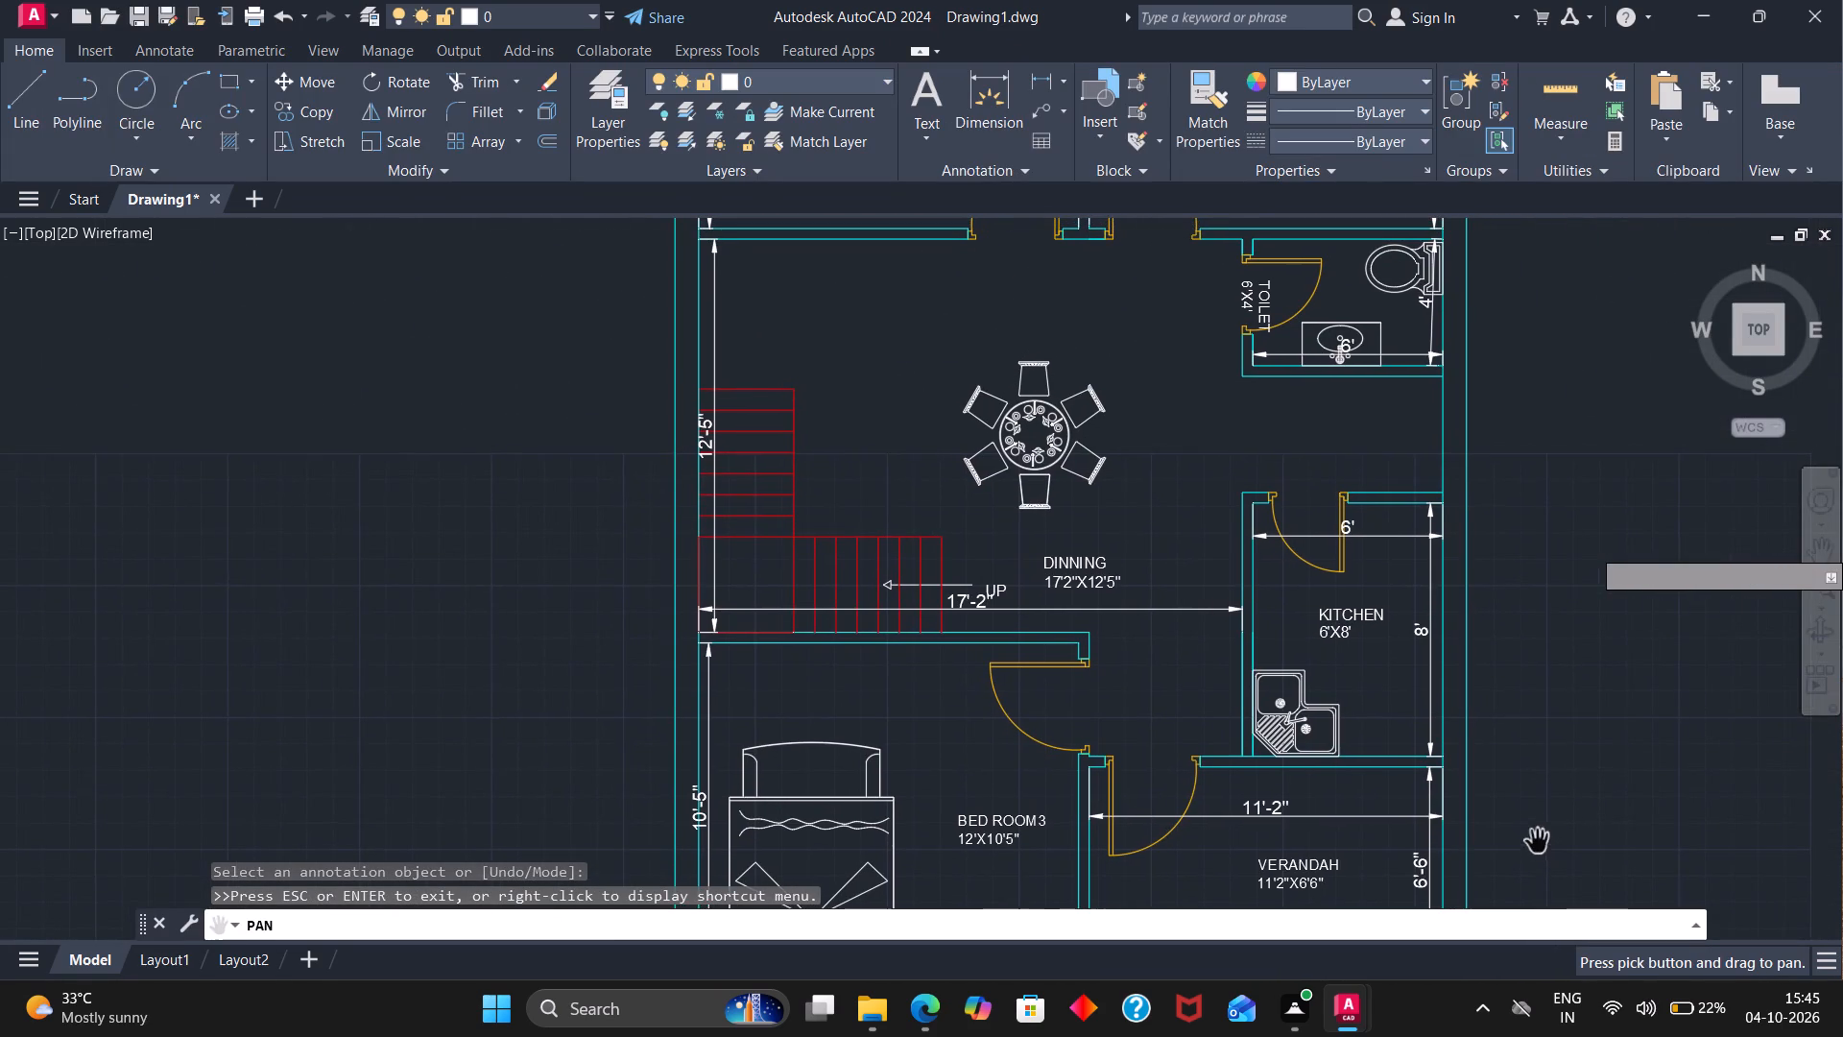
pyautogui.moveTo(1555, 595); pyautogui.dragTo(1479, 905)
pyautogui.moveTo(1471, 625); pyautogui.dragTo(1508, 742)
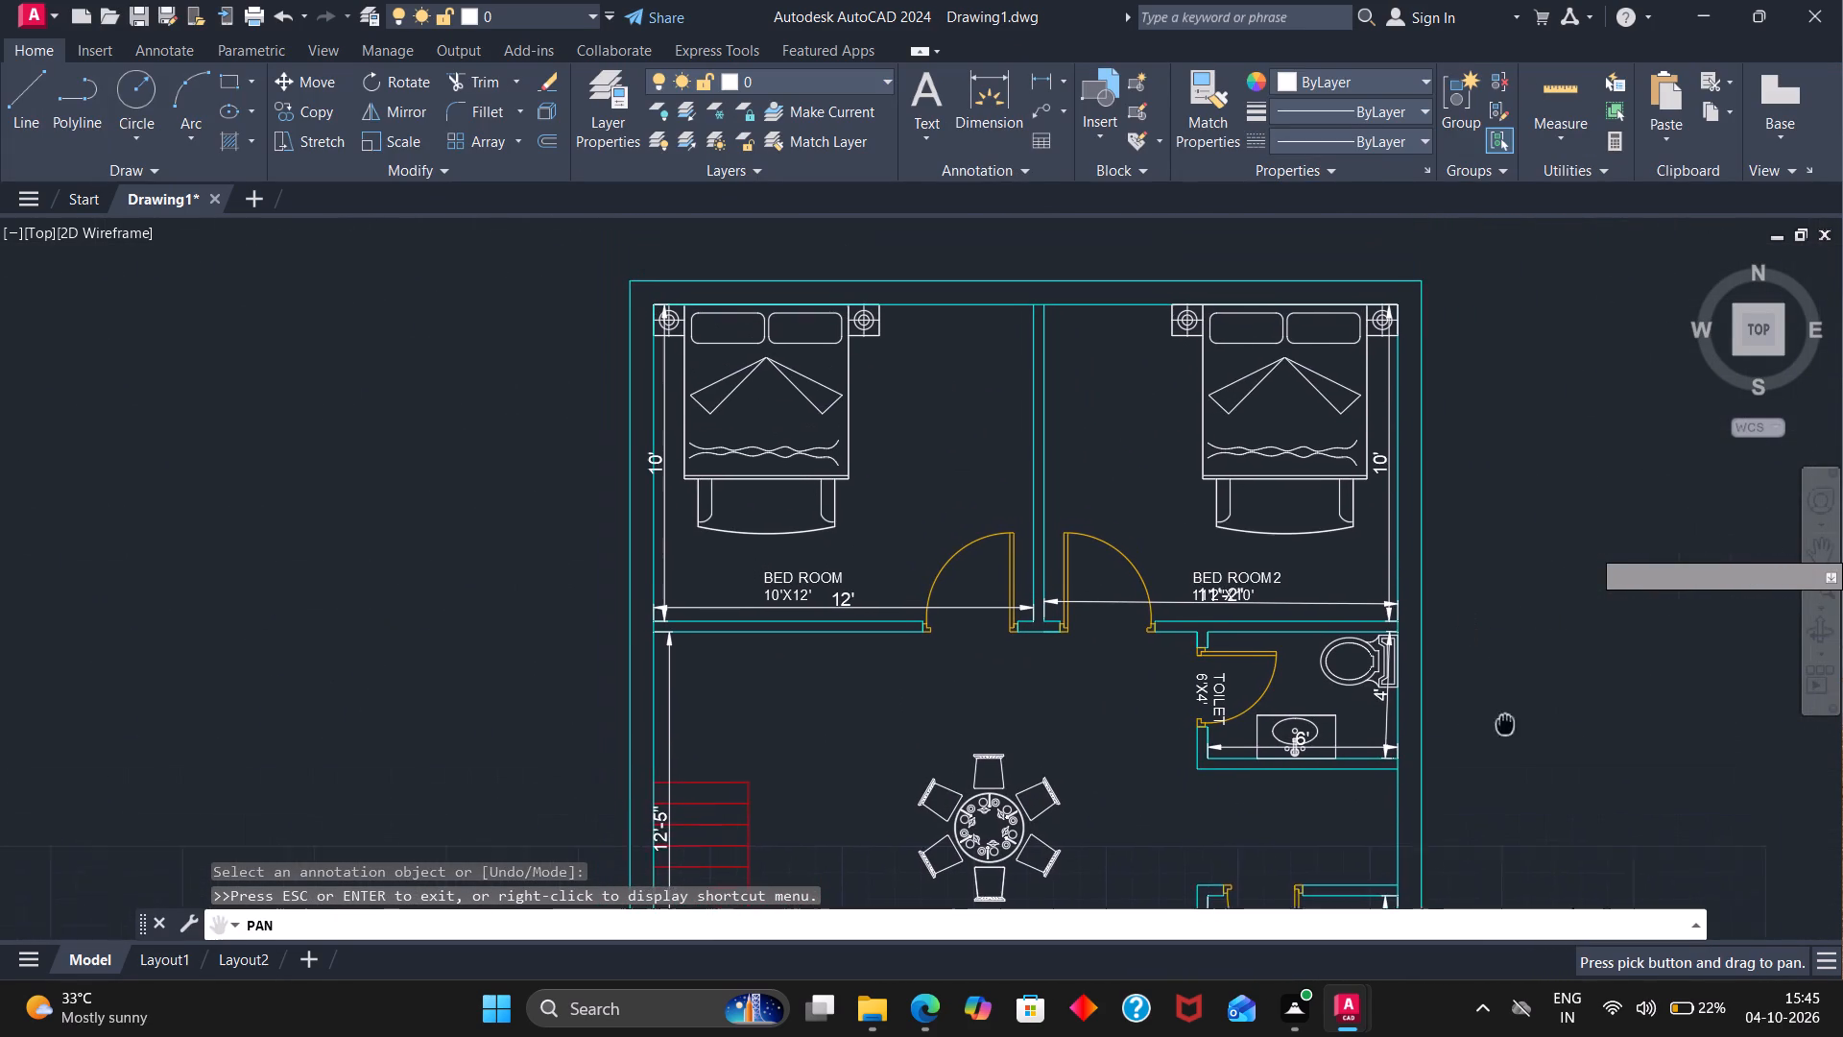
pyautogui.moveTo(1508, 742); pyautogui.dragTo(1508, 744)
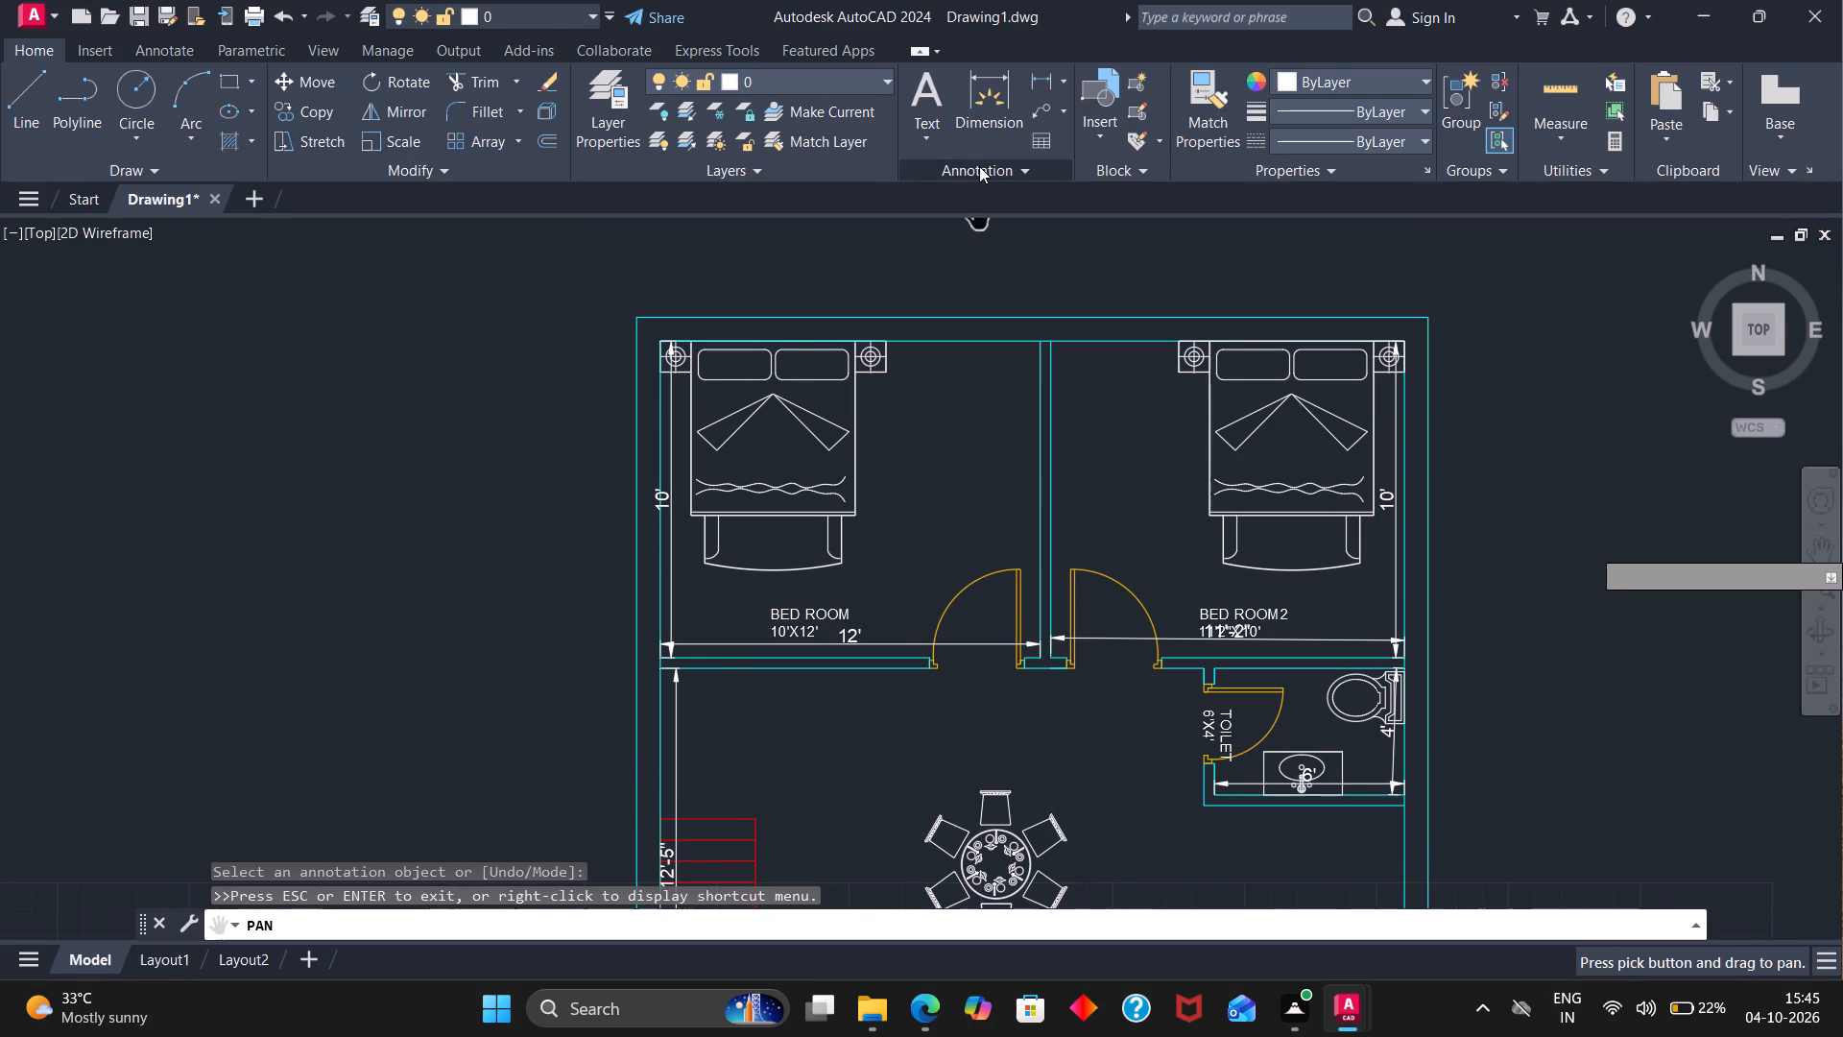
pyautogui.press('Escape')
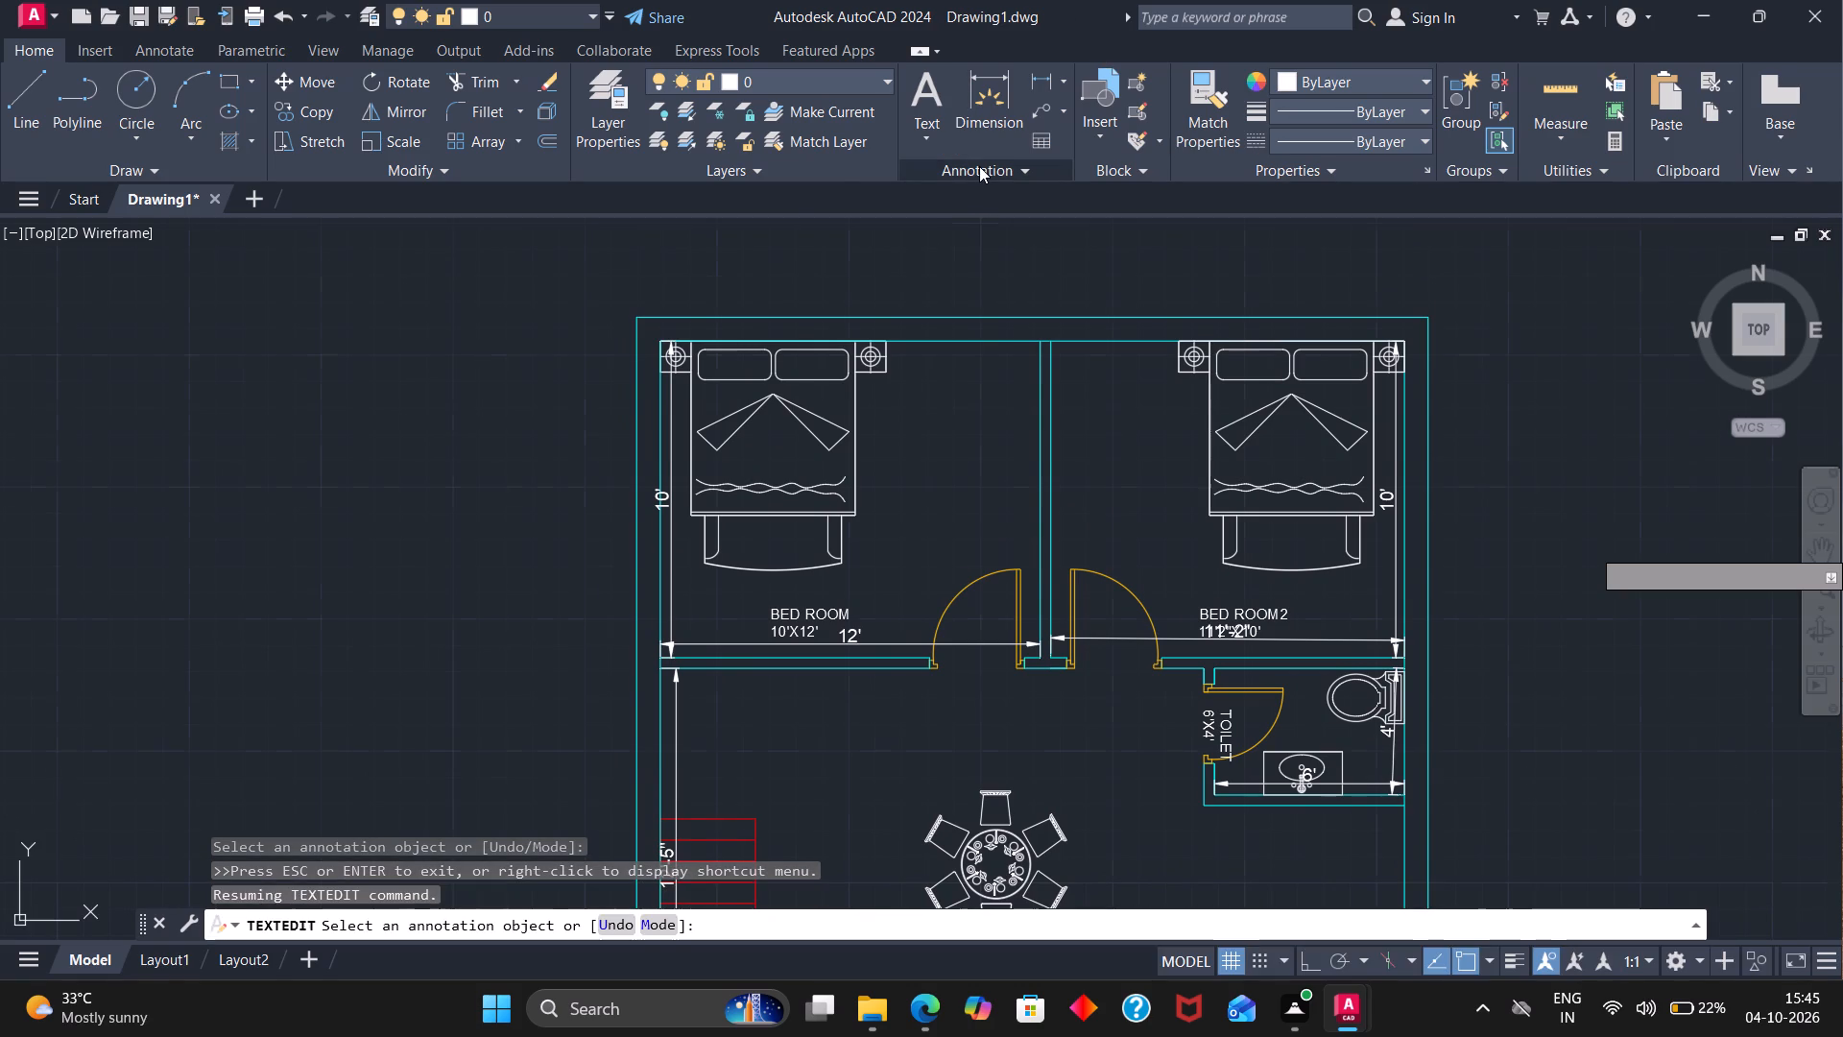
pyautogui.click(476, 70)
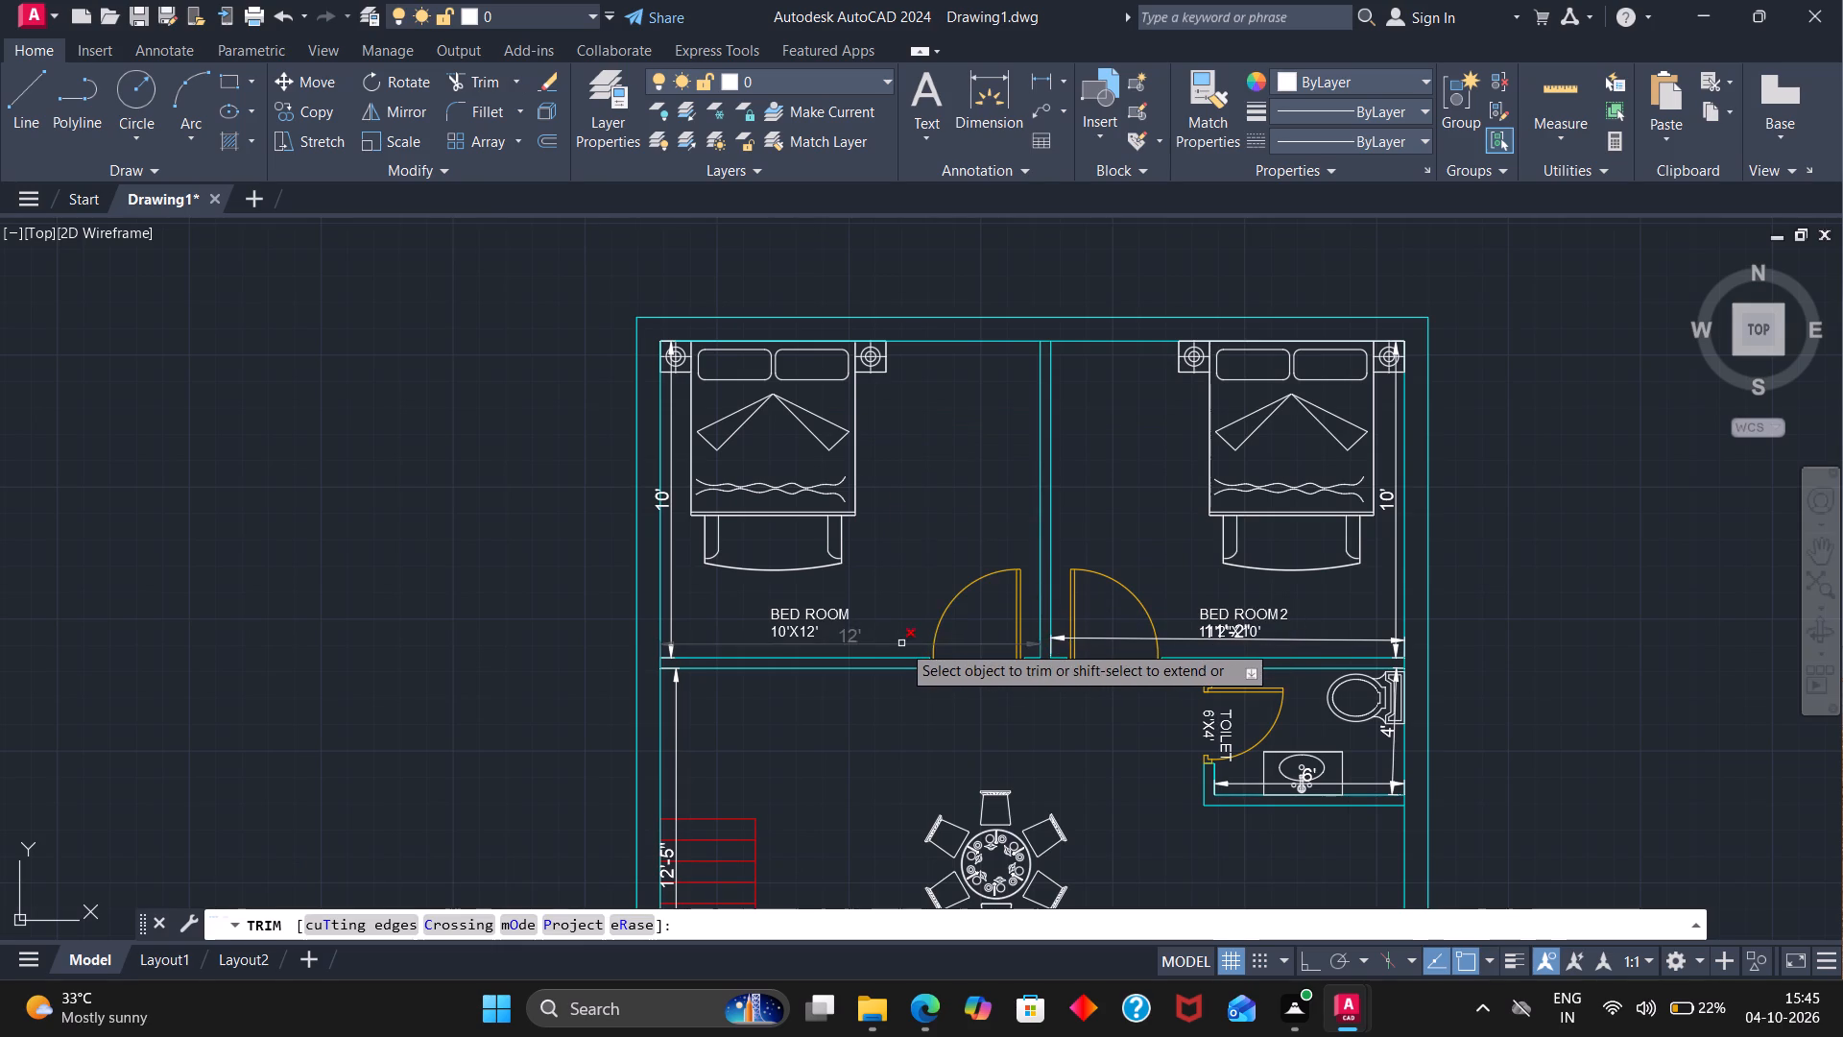
pyautogui.click(901, 643)
pyautogui.click(668, 529)
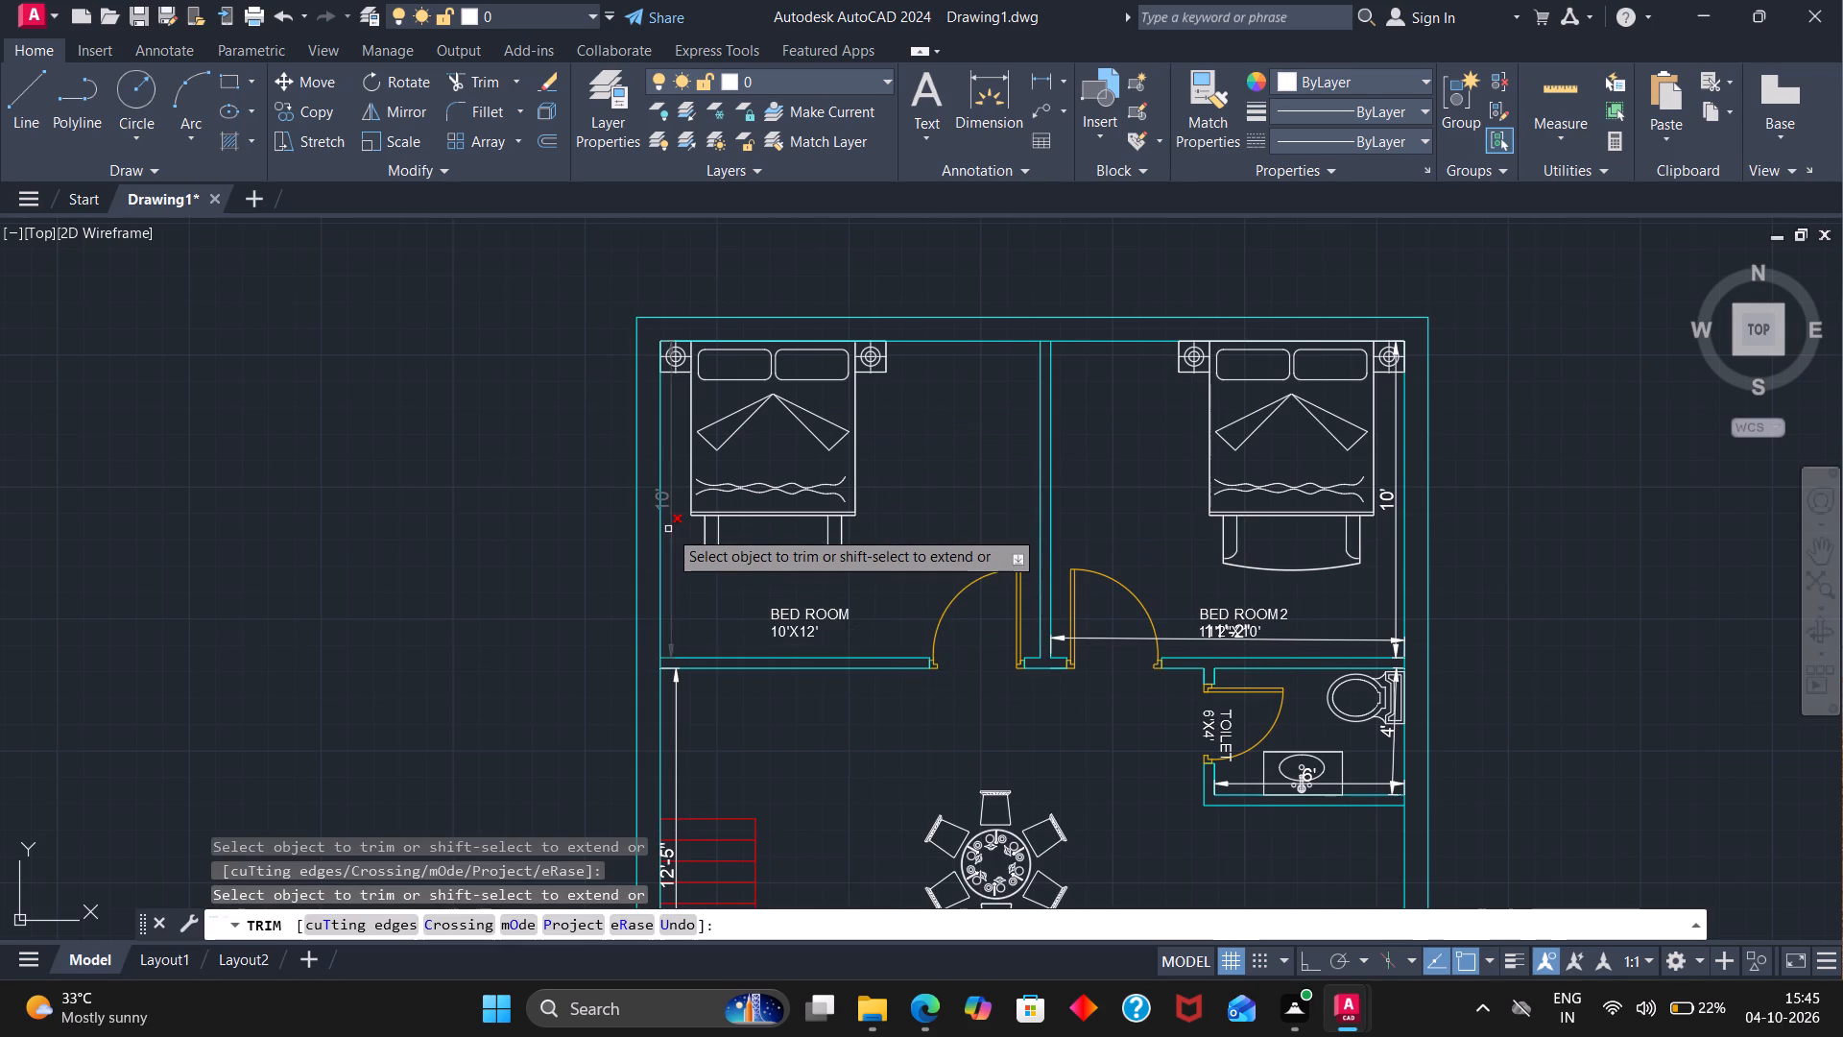
pyautogui.click(1395, 545)
pyautogui.click(1311, 639)
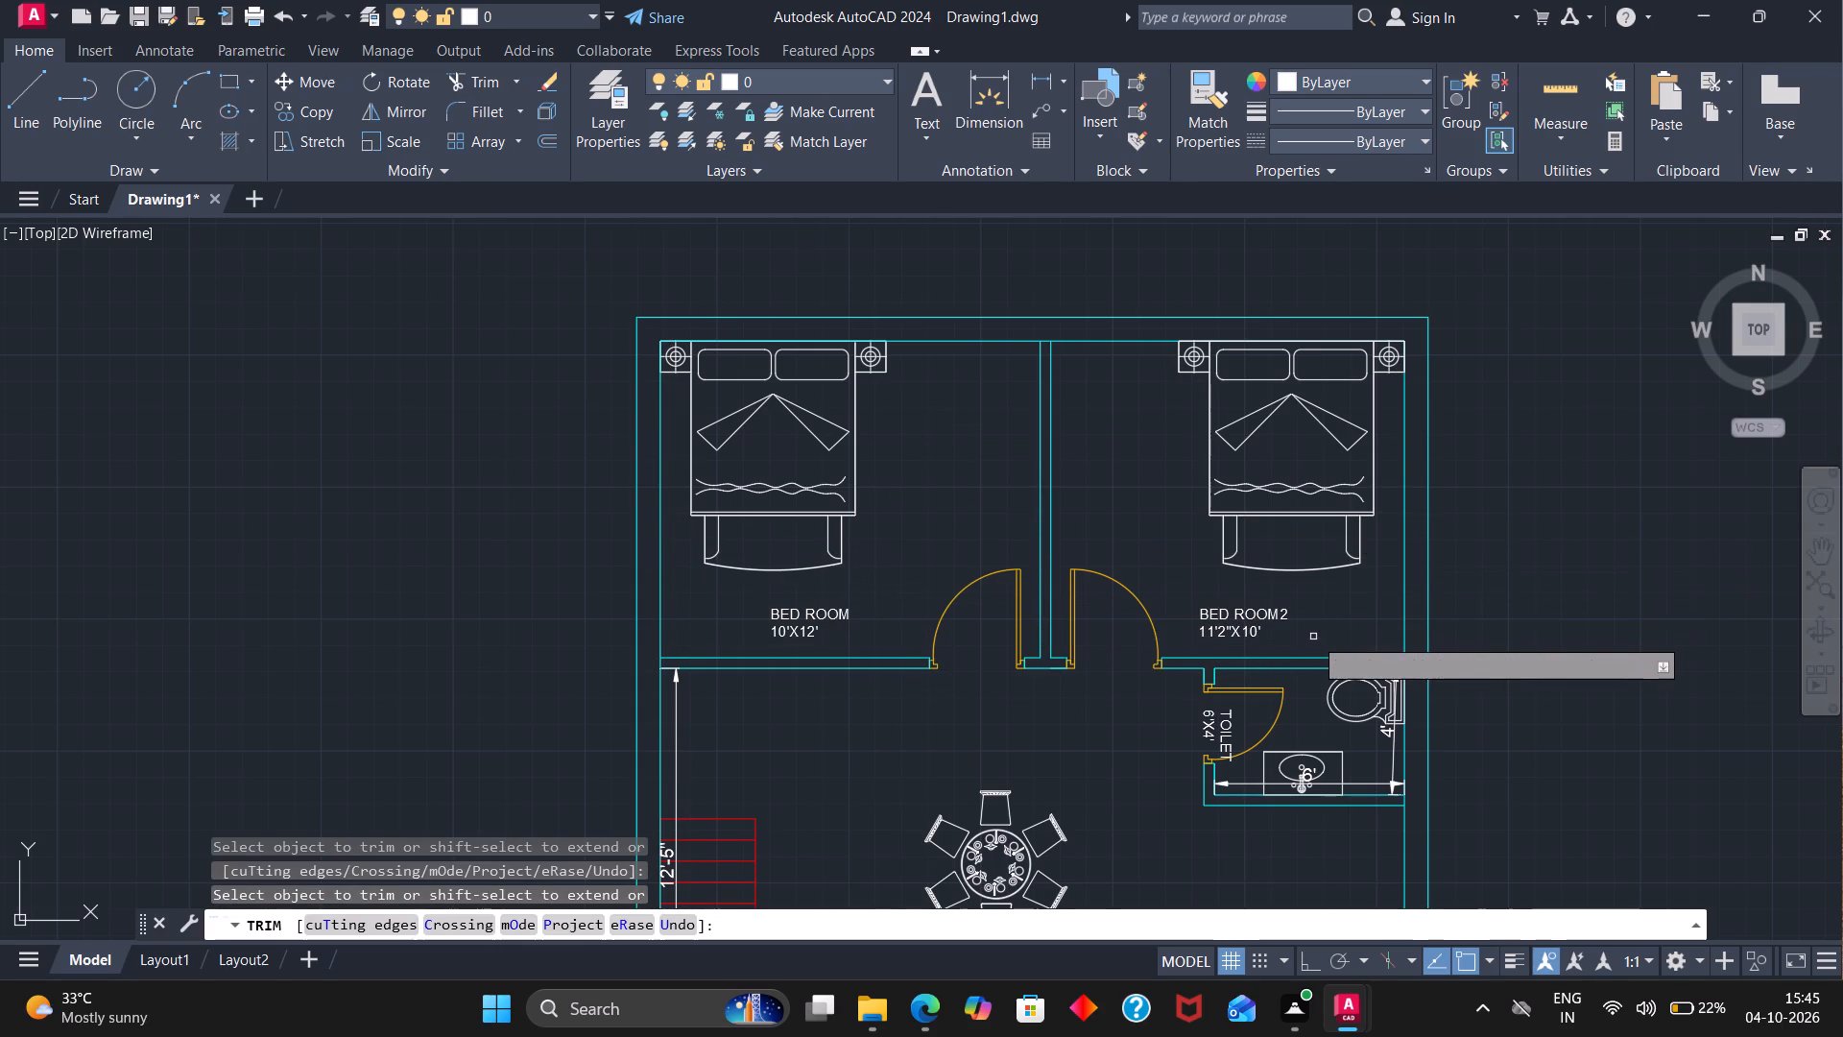
# Trim away both dimensions of the dining area and the vertical dimension of BED ROOM3.
pyautogui.scroll(-2, 1313, 637)
pyautogui.scroll(3, 1181, 815)
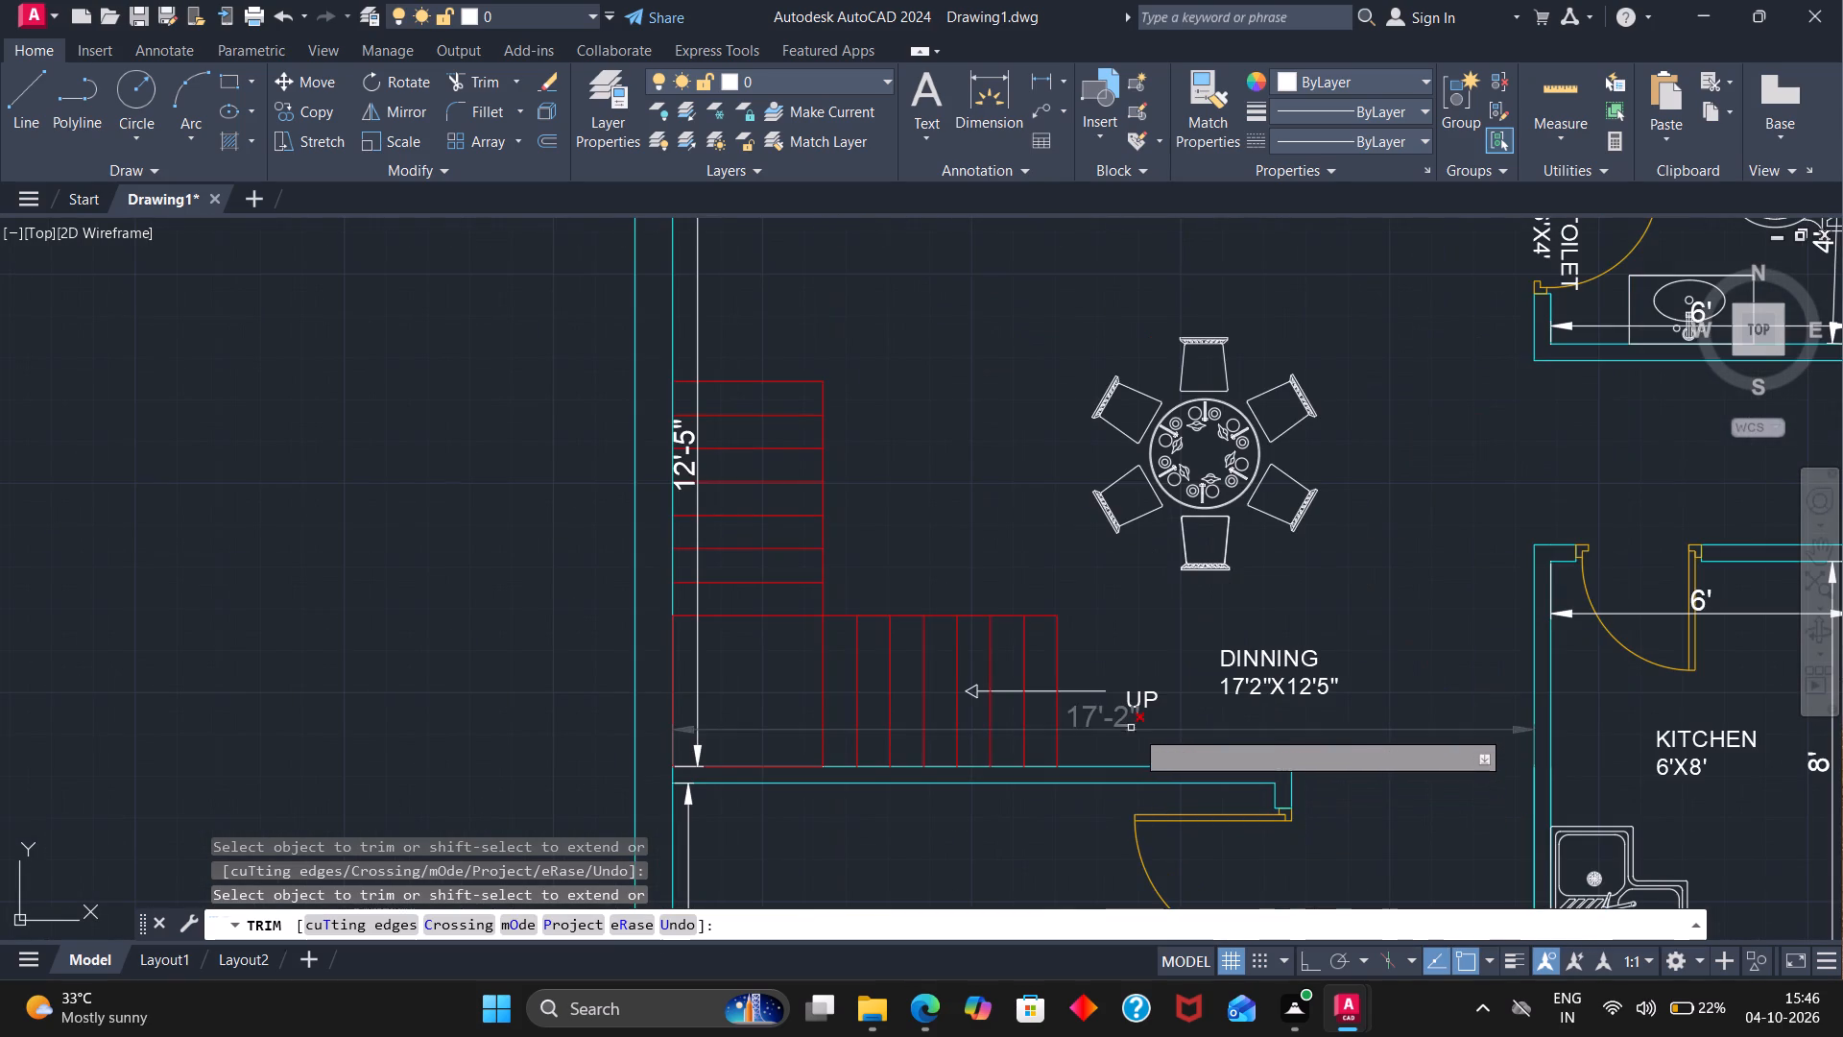
pyautogui.click(1137, 730)
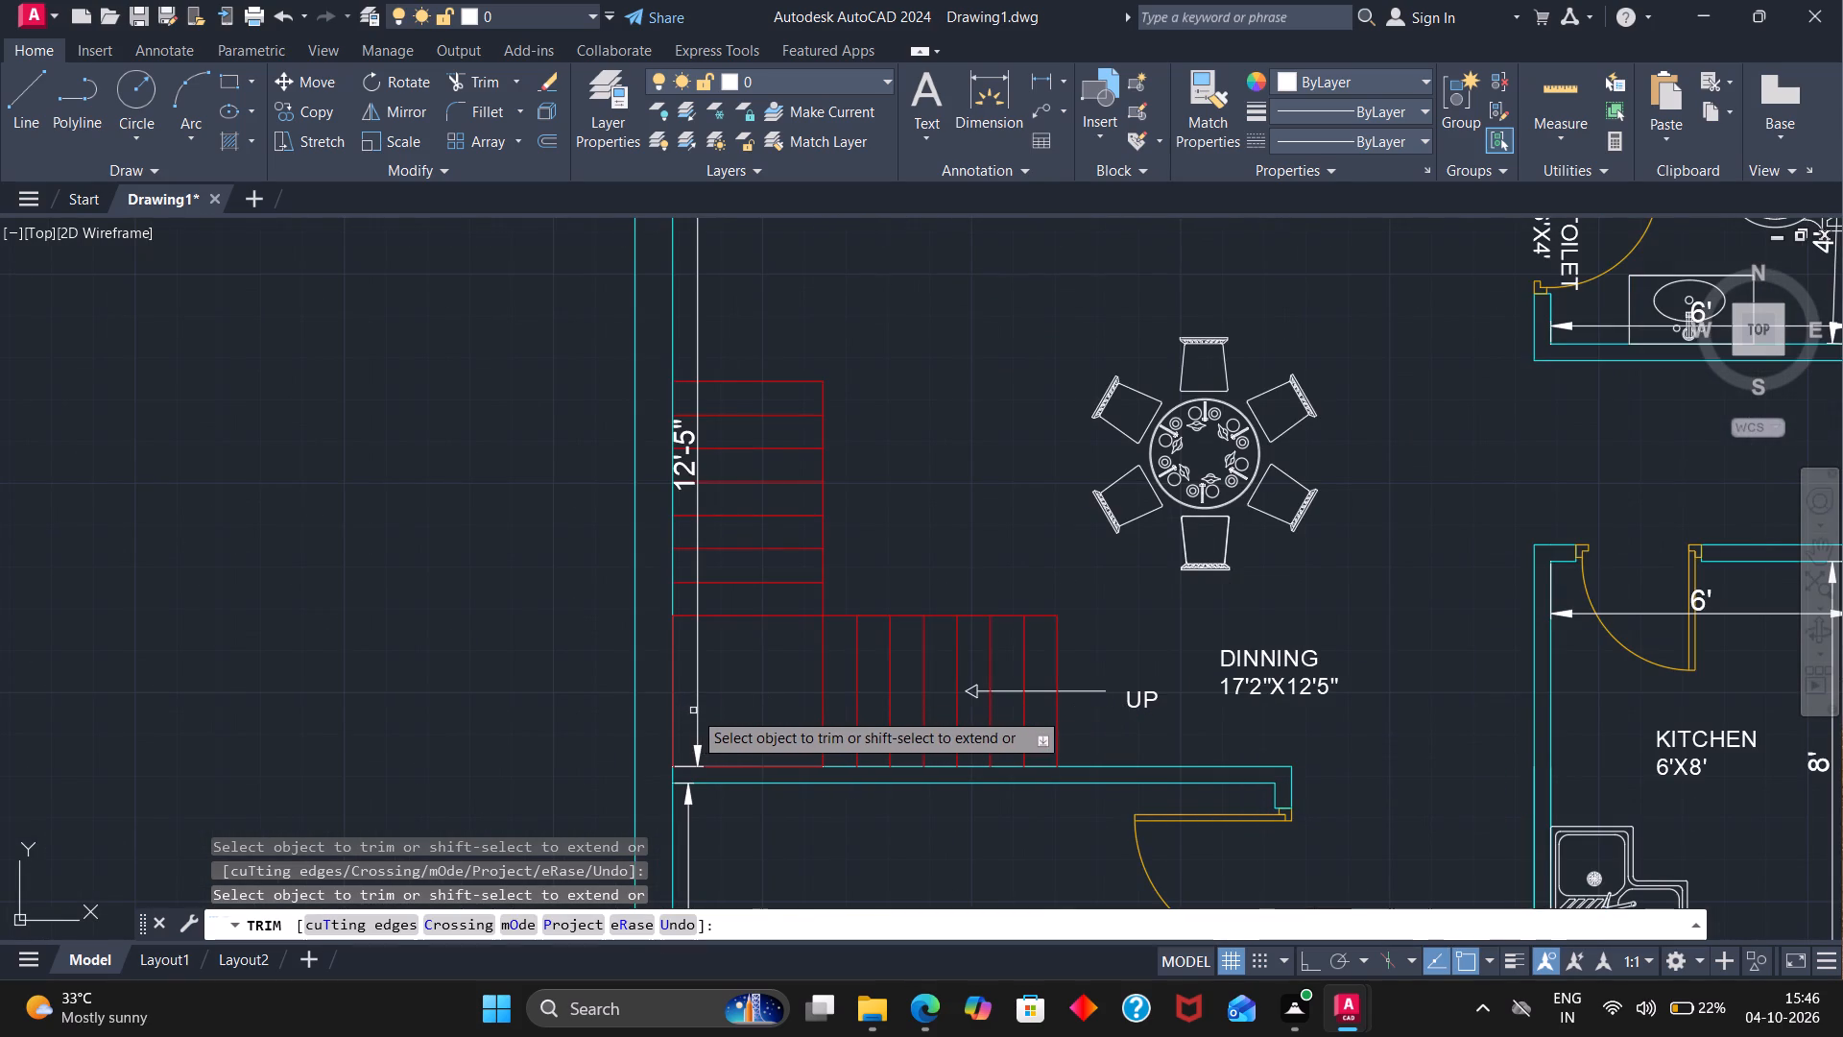
pyautogui.click(694, 711)
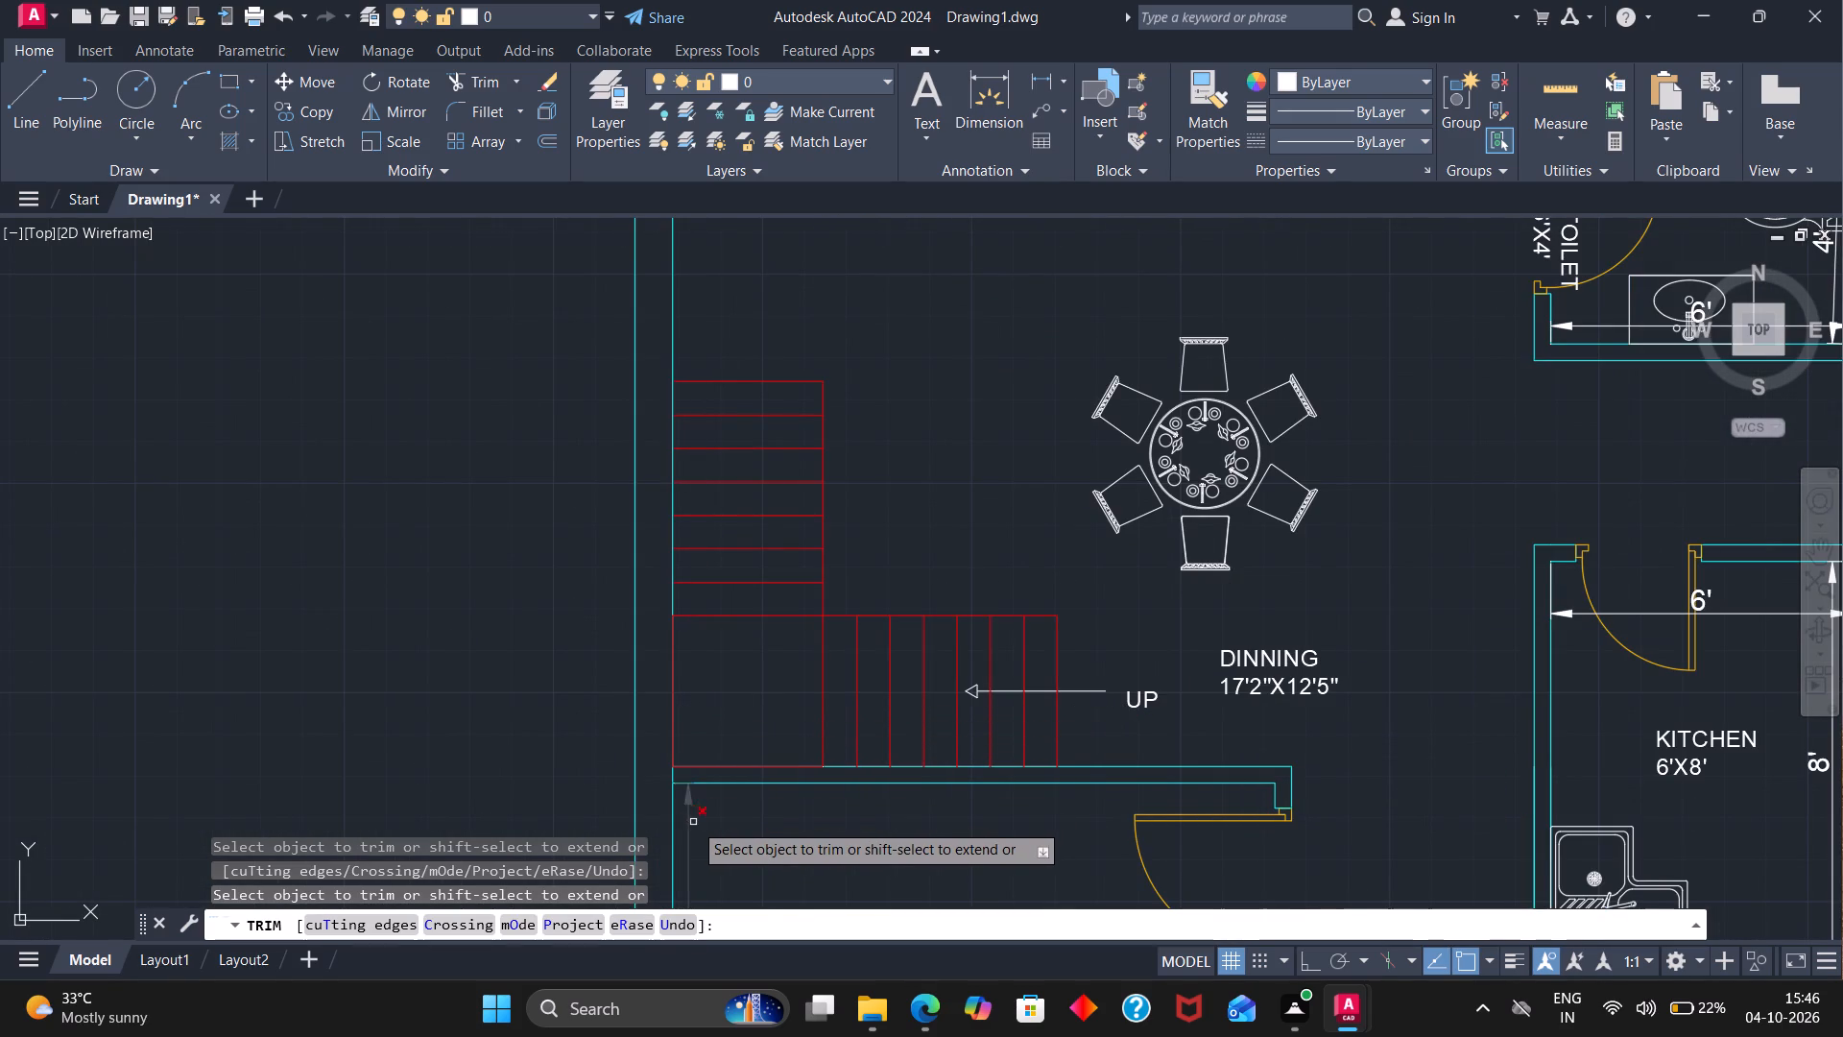
pyautogui.click(694, 822)
pyautogui.click(687, 829)
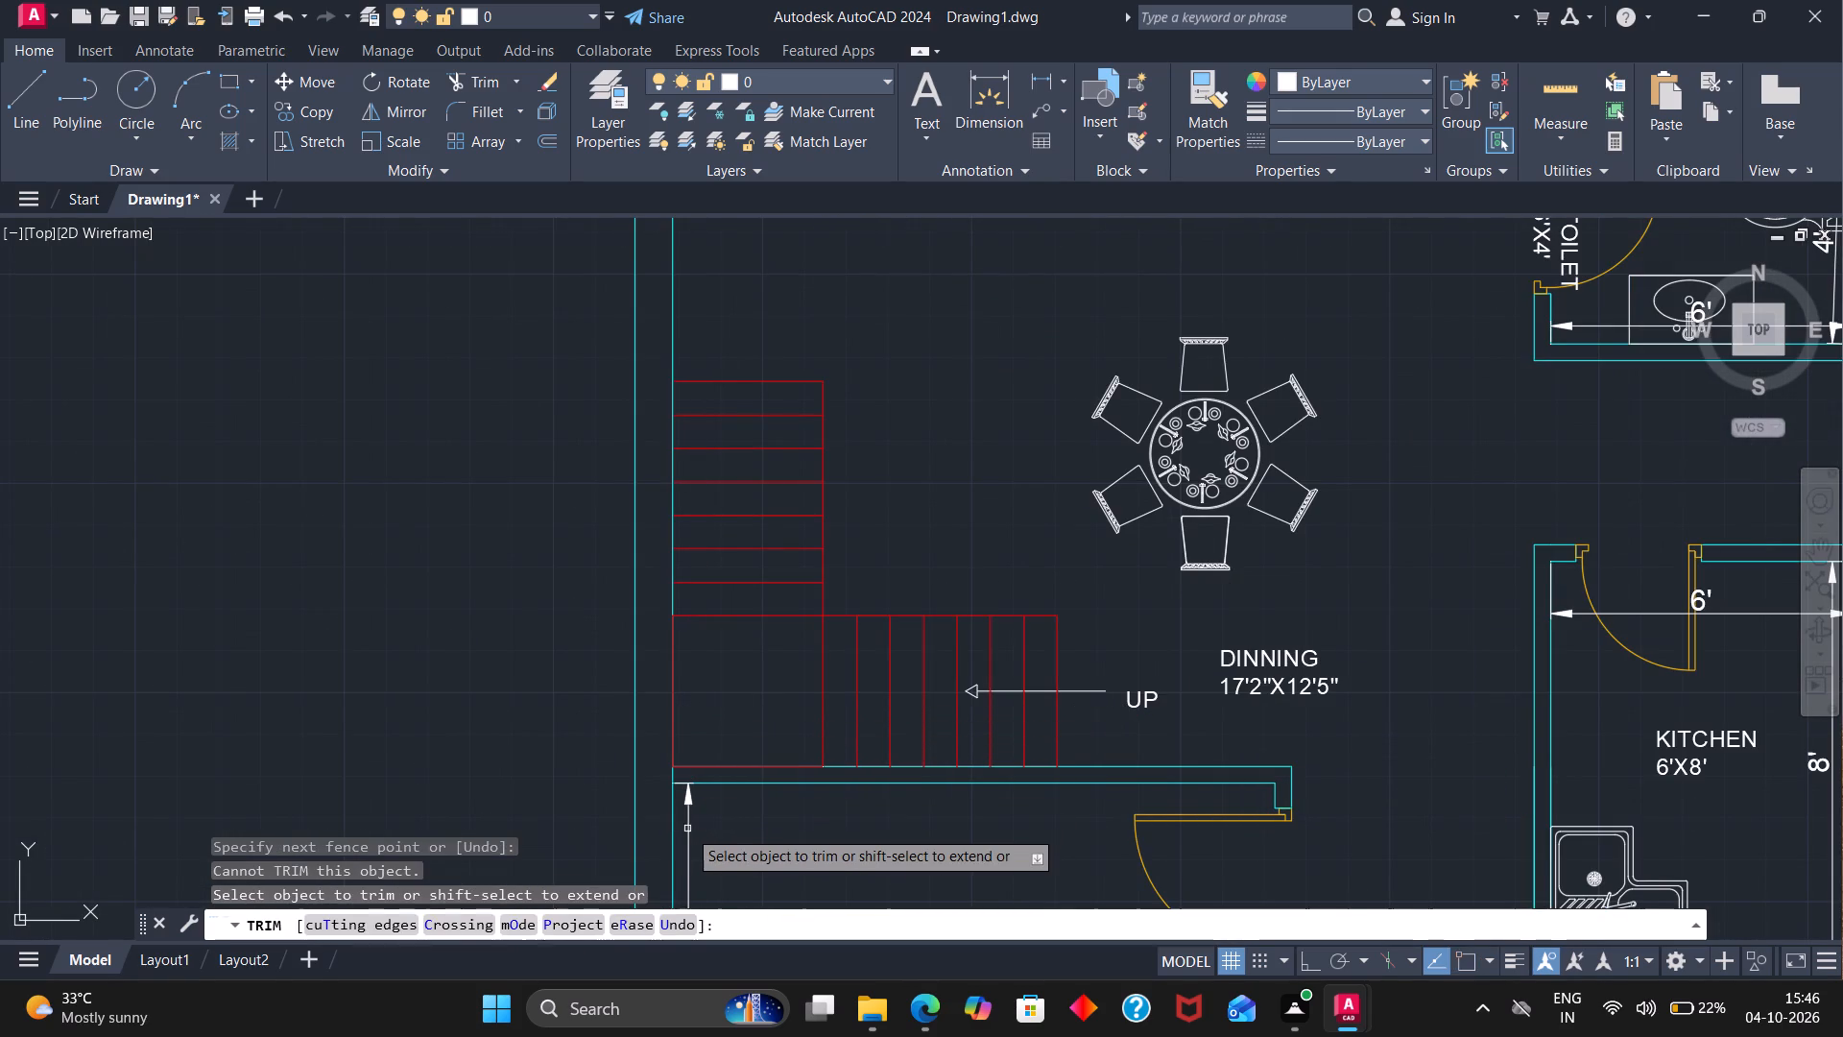
pyautogui.click(691, 836)
# Trim away the horizontal and vertical dimensions inside the toilet.
pyautogui.scroll(-3, 918, 783)
pyautogui.scroll(2, 1101, 591)
pyautogui.scroll(2, 1146, 726)
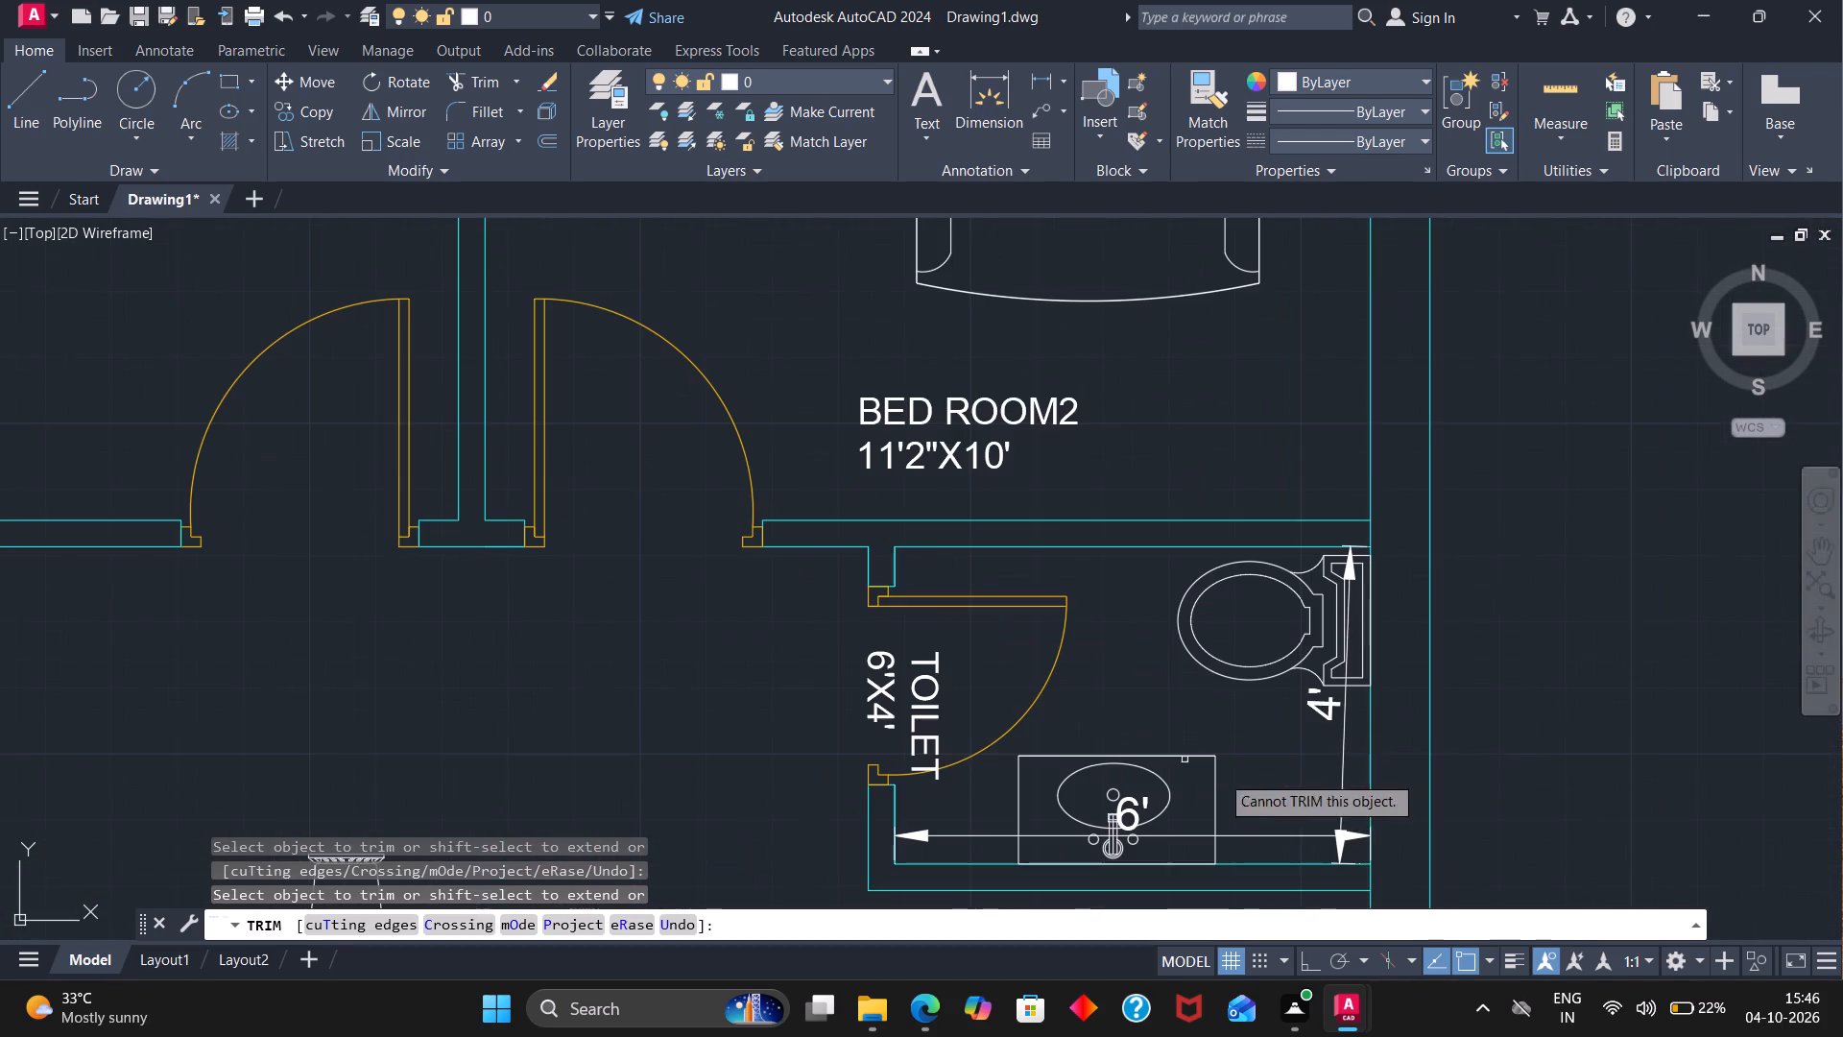
pyautogui.click(1284, 838)
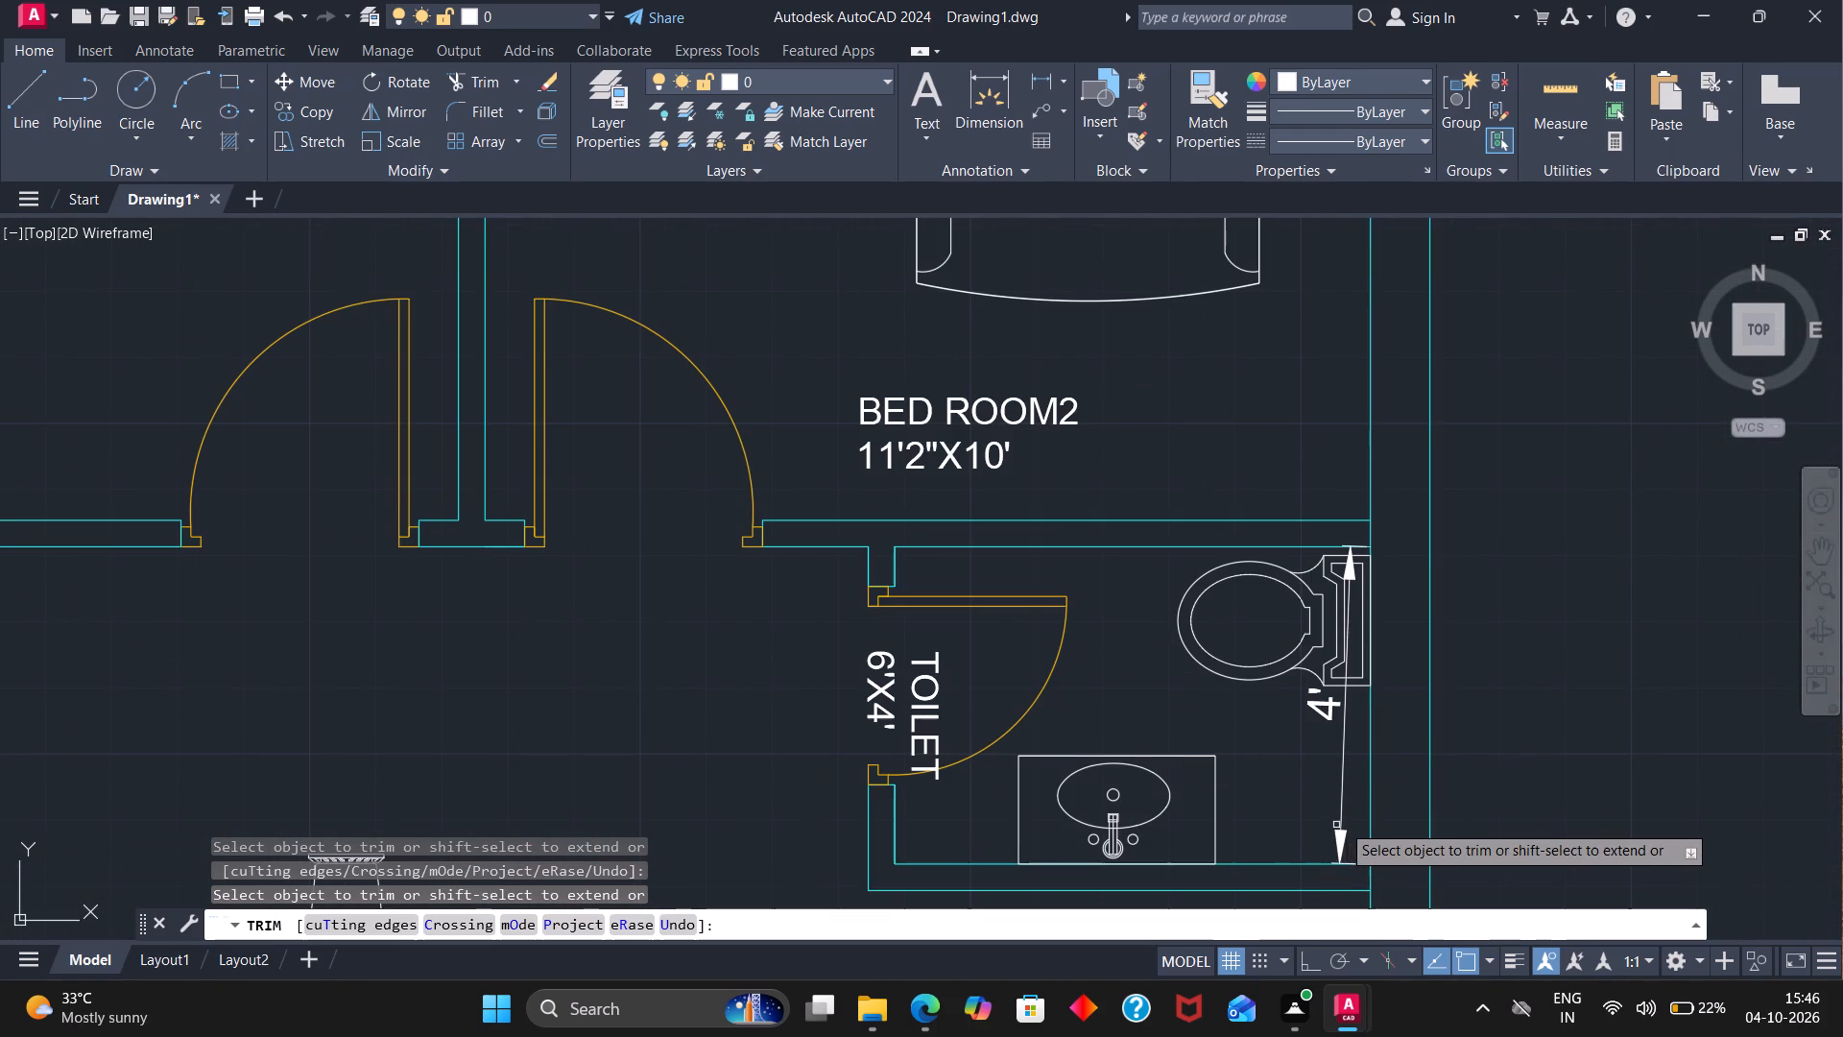
pyautogui.click(1341, 823)
# Trim away the horizontal and vertical dimensions inside the kitchen.
pyautogui.scroll(-2, 1331, 802)
pyautogui.scroll(-1, 1278, 858)
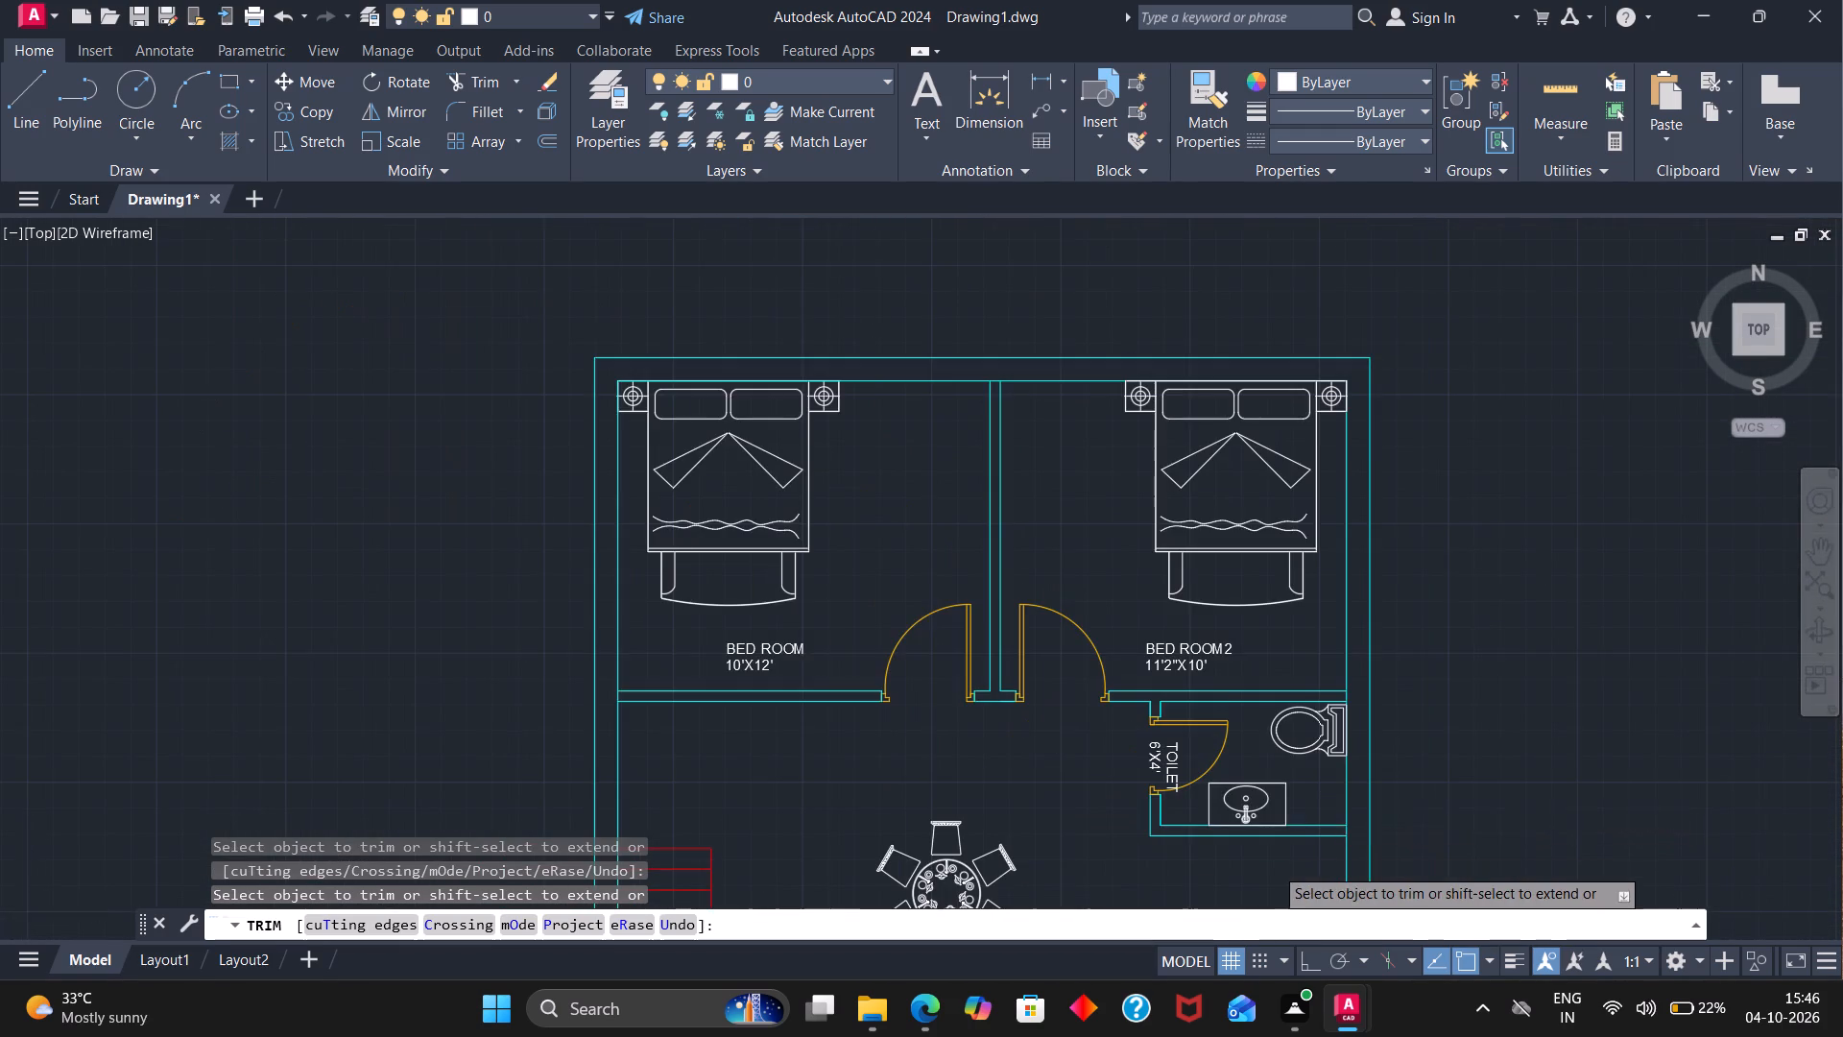
pyautogui.scroll(-3, 1273, 865)
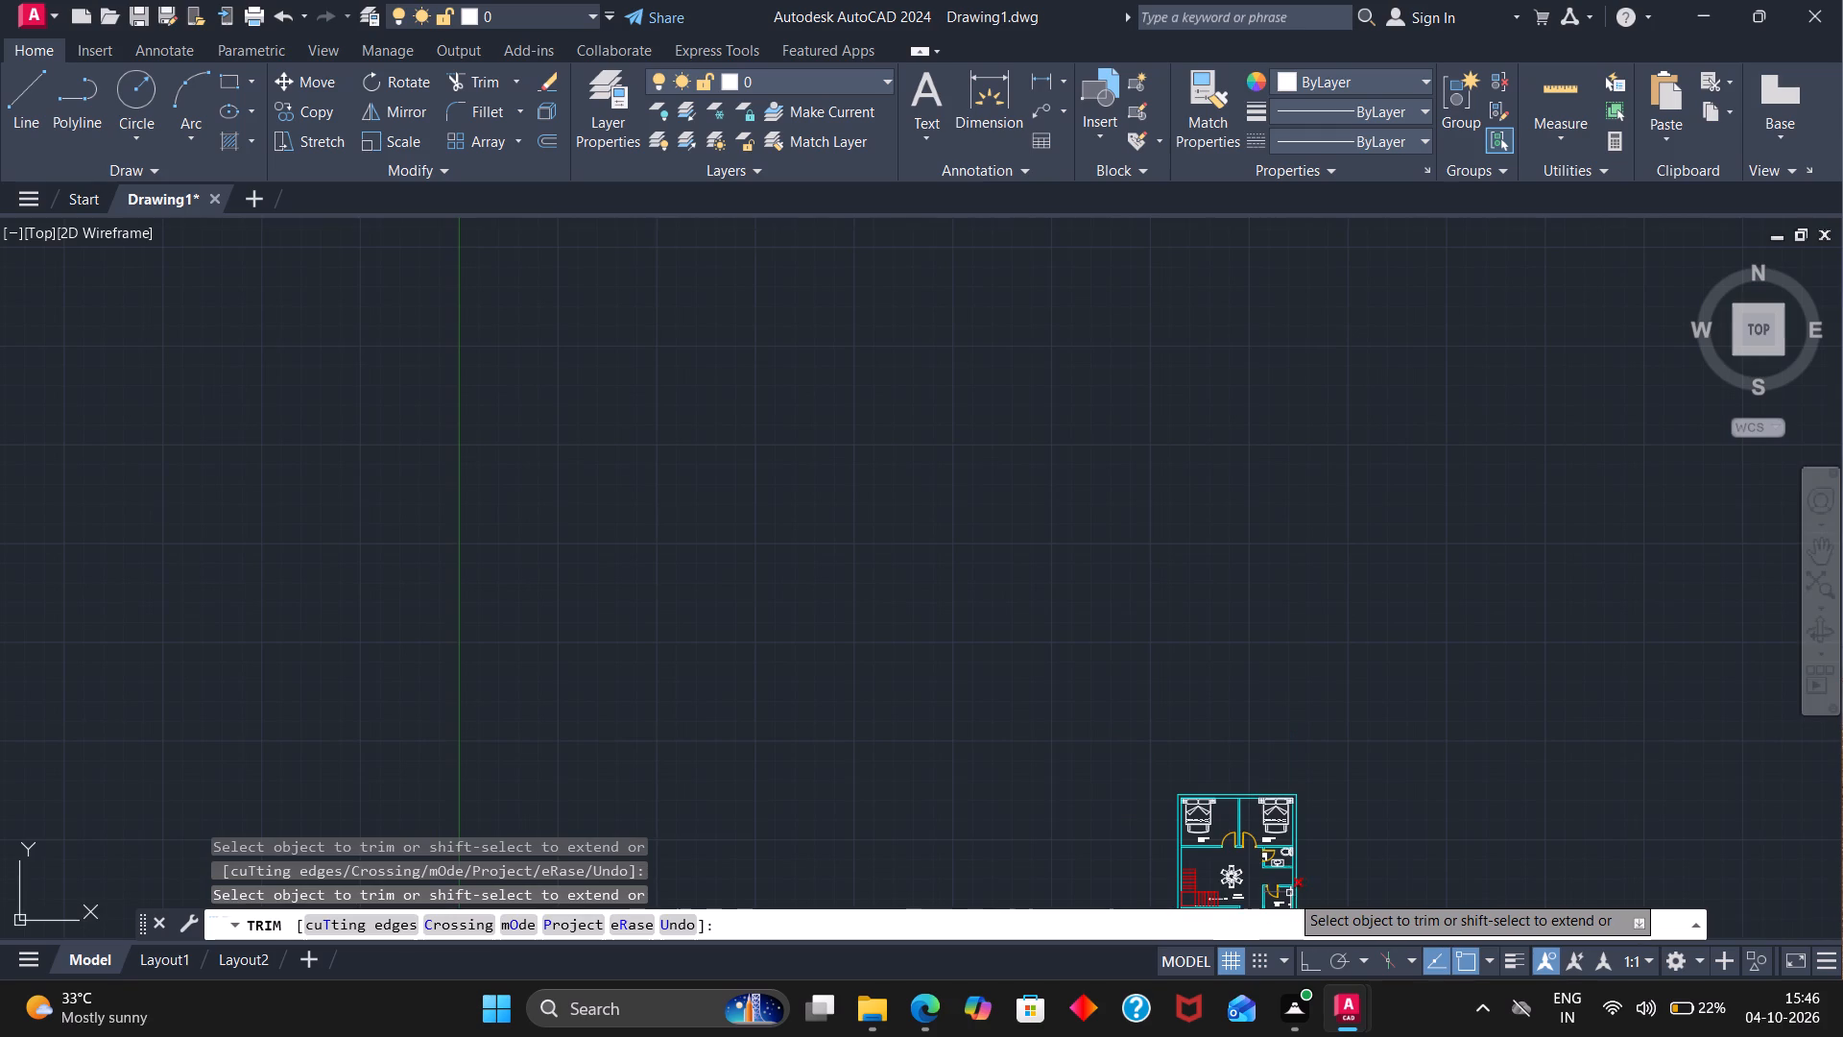
pyautogui.scroll(4, 1289, 893)
pyautogui.click(1275, 888)
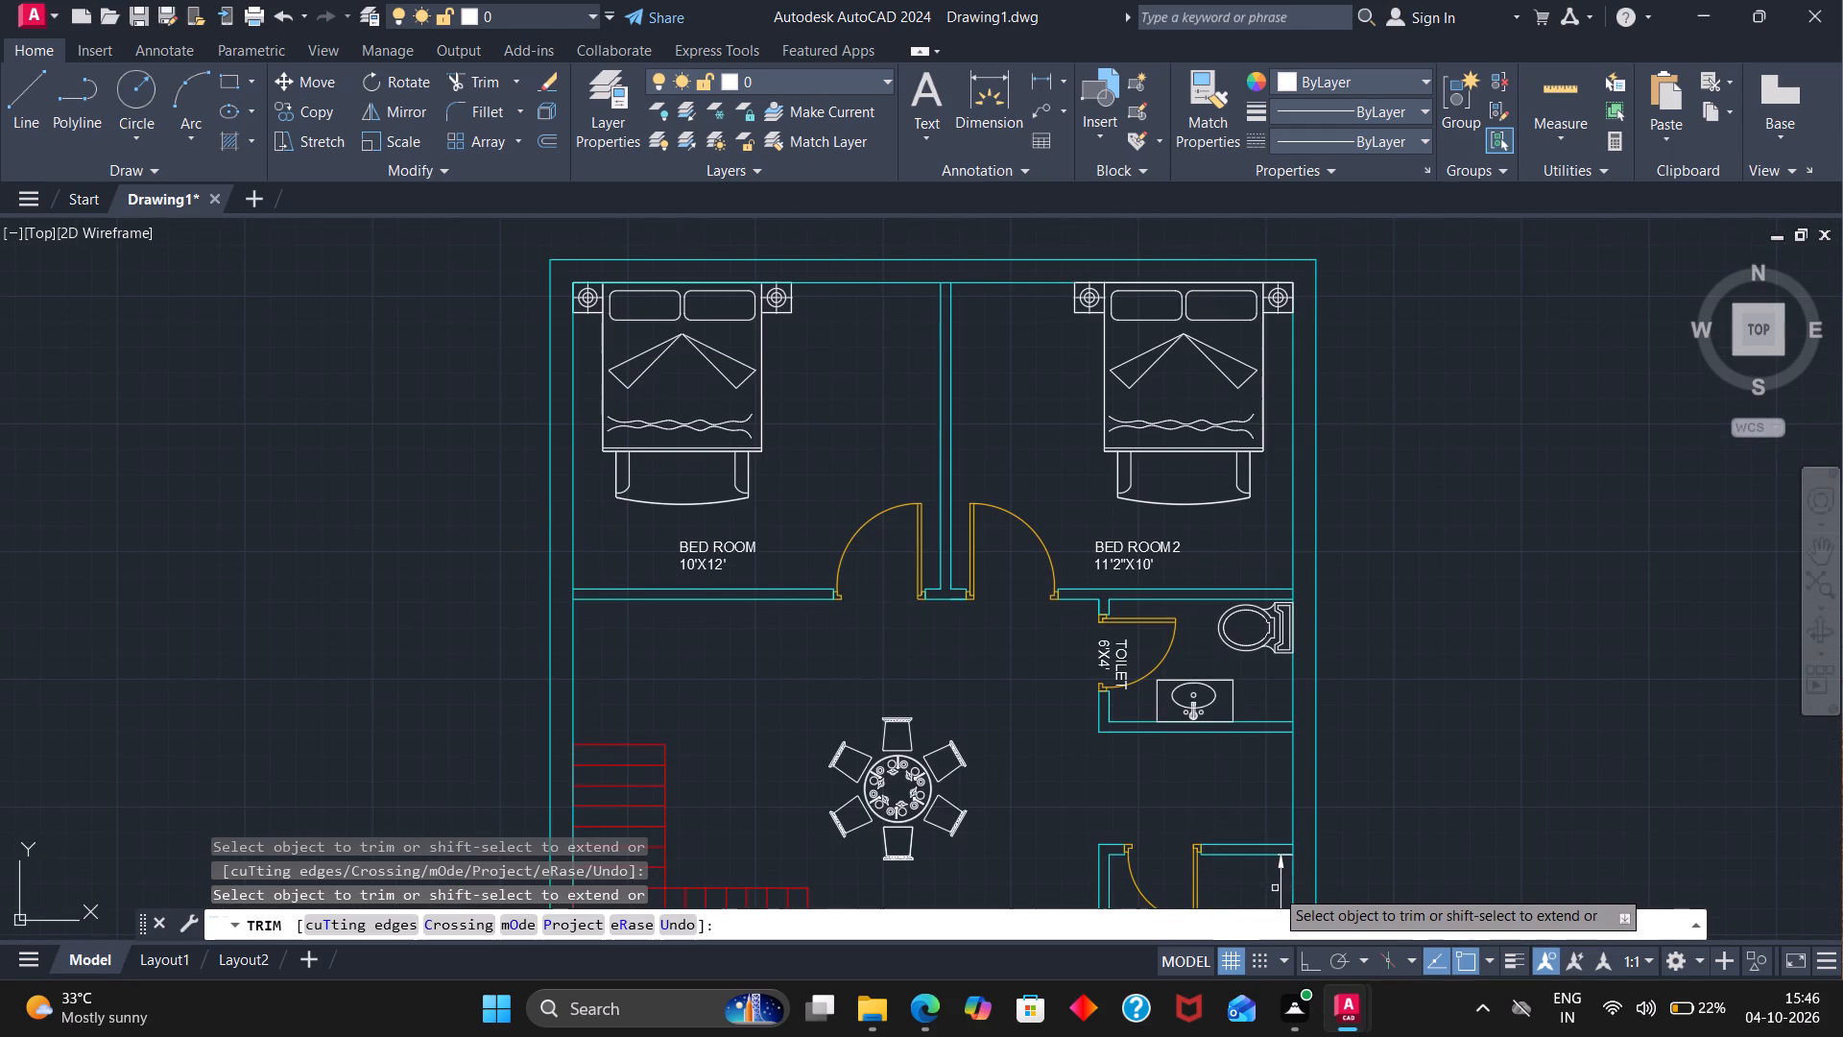
pyautogui.click(1282, 884)
# Trim away both dimensions of the verandah and the remaining horizontal dimension of BED ROOM3.
pyautogui.scroll(-4, 1225, 862)
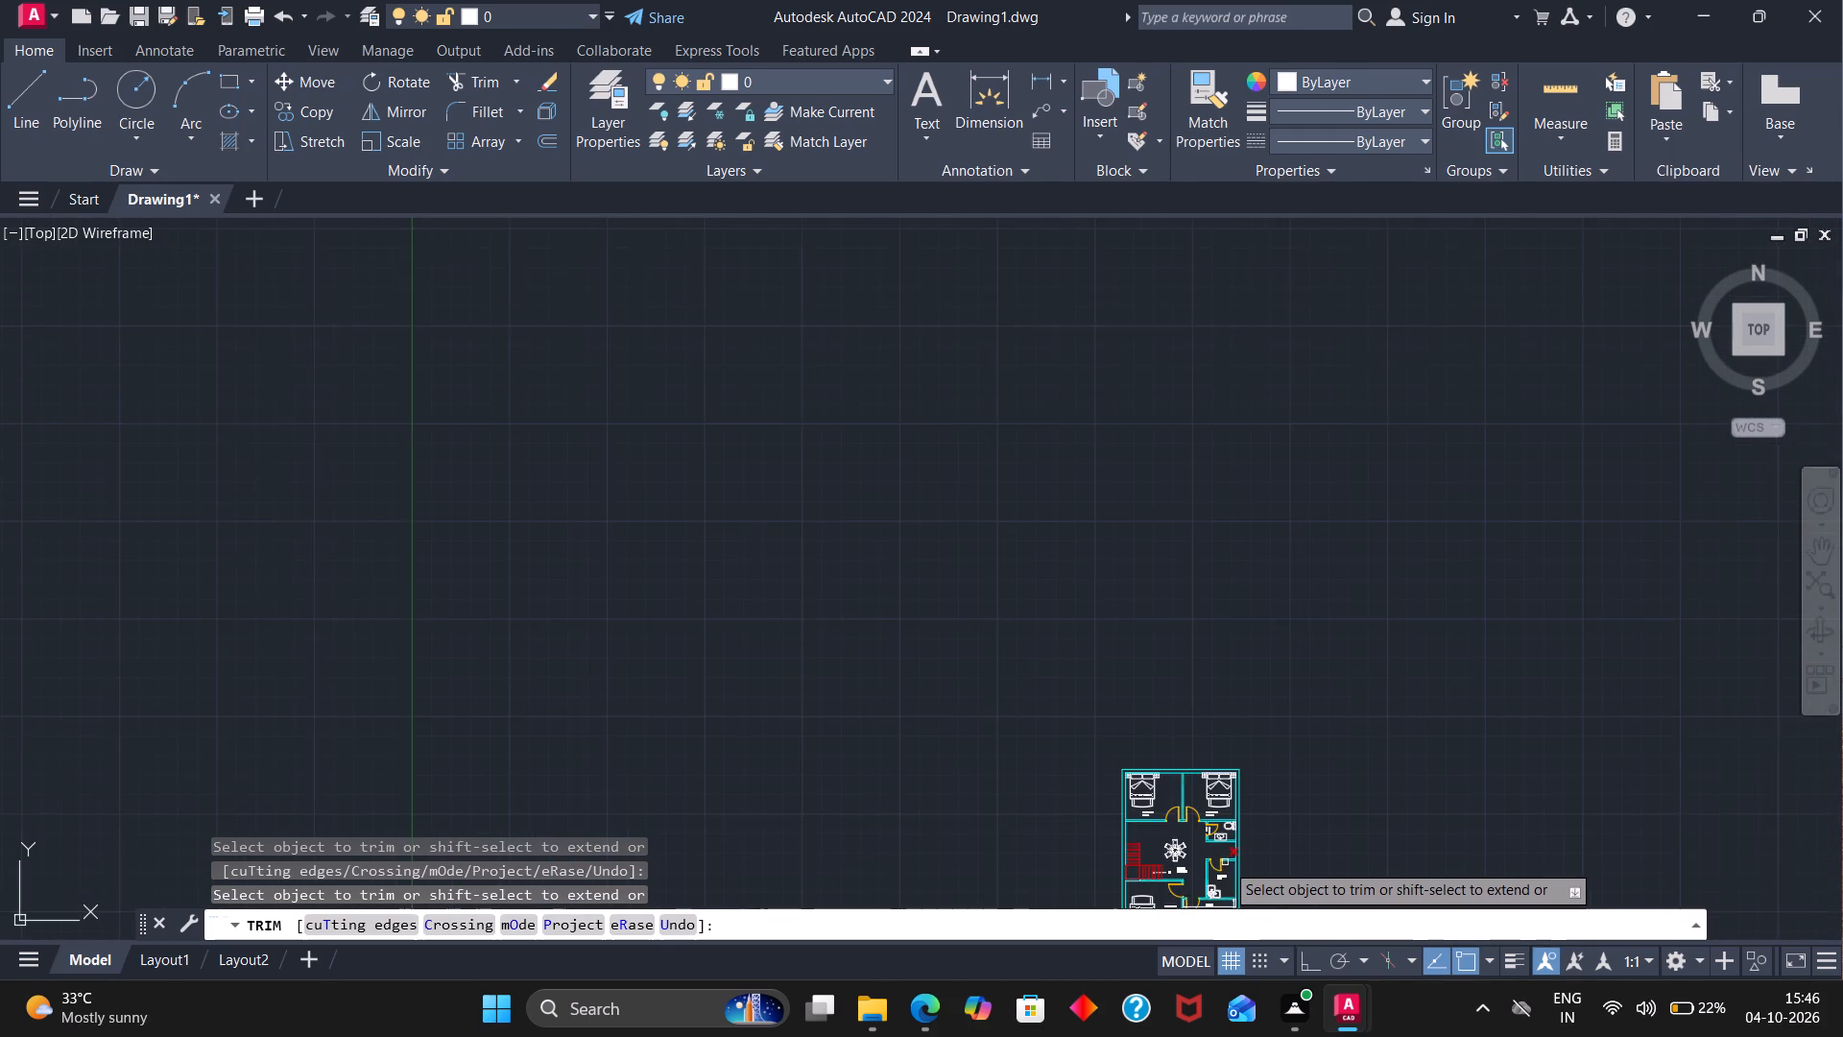
pyautogui.scroll(-2, 1225, 862)
pyautogui.scroll(4, 1224, 905)
pyautogui.scroll(2, 1225, 826)
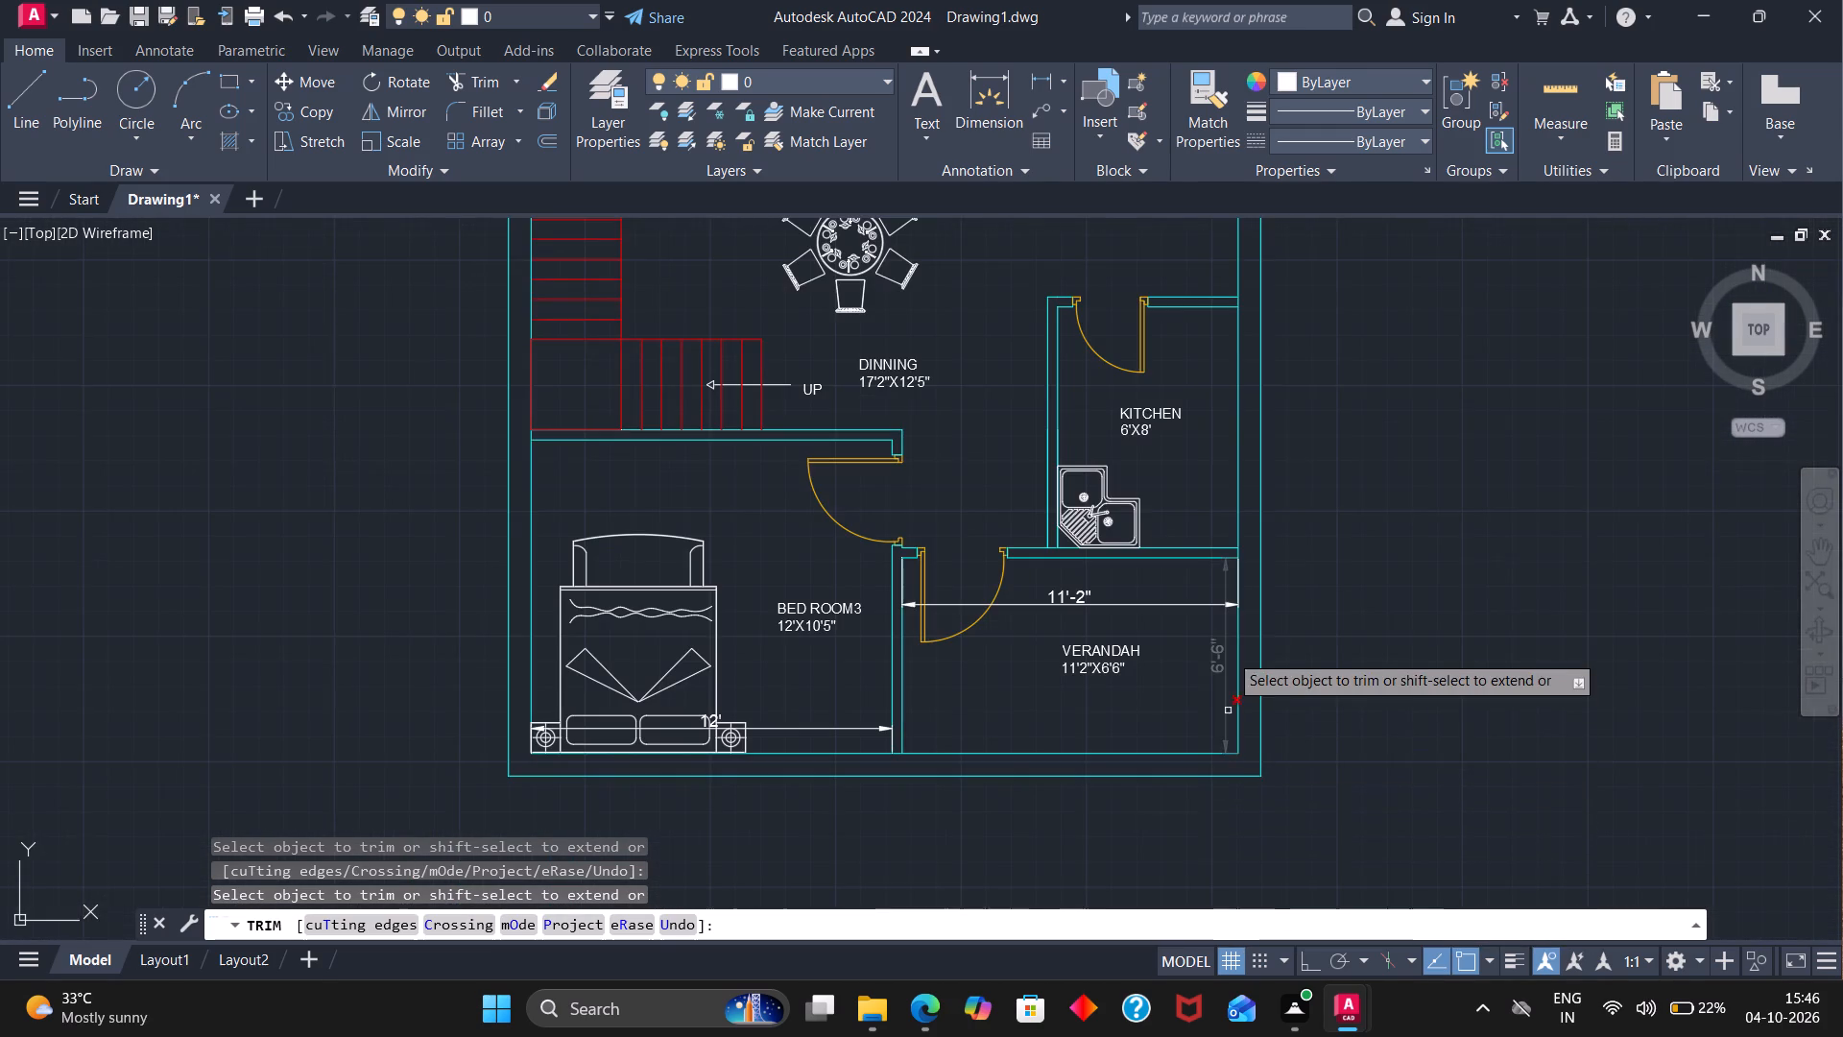
pyautogui.click(1219, 631)
pyautogui.click(1225, 630)
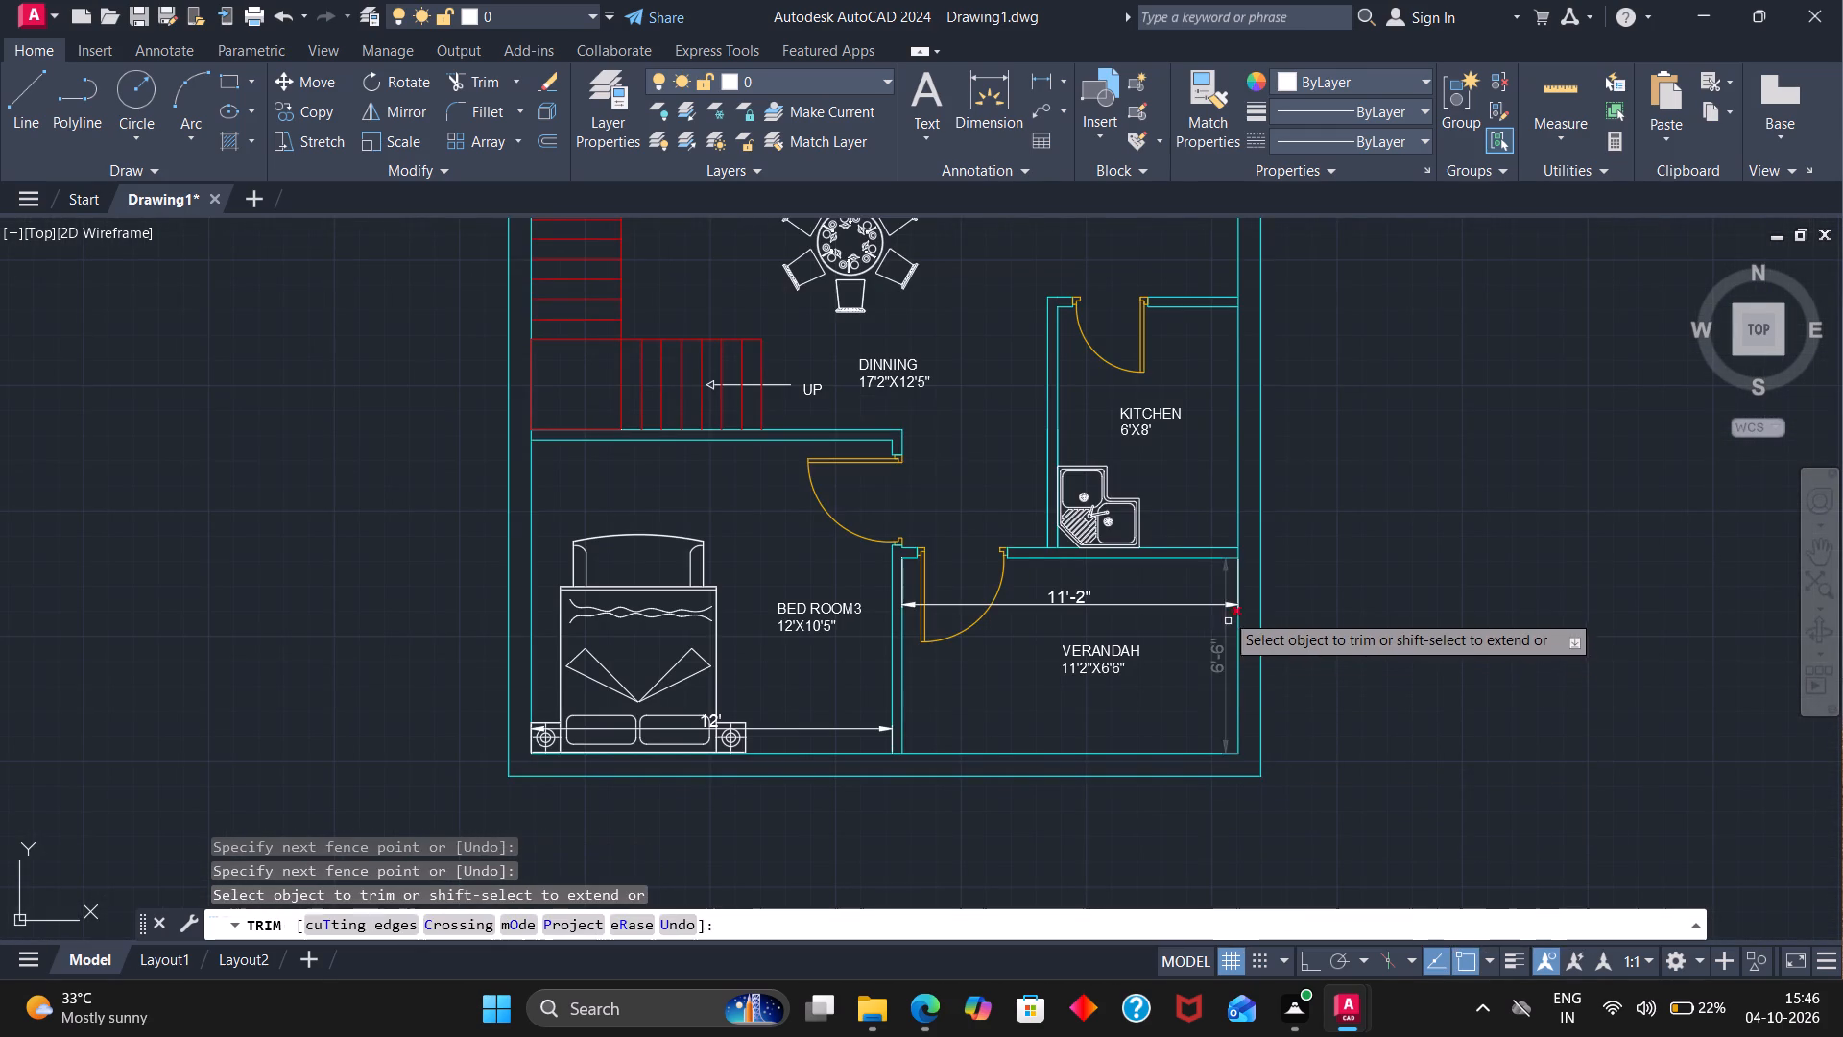
pyautogui.click(1221, 604)
pyautogui.click(1225, 605)
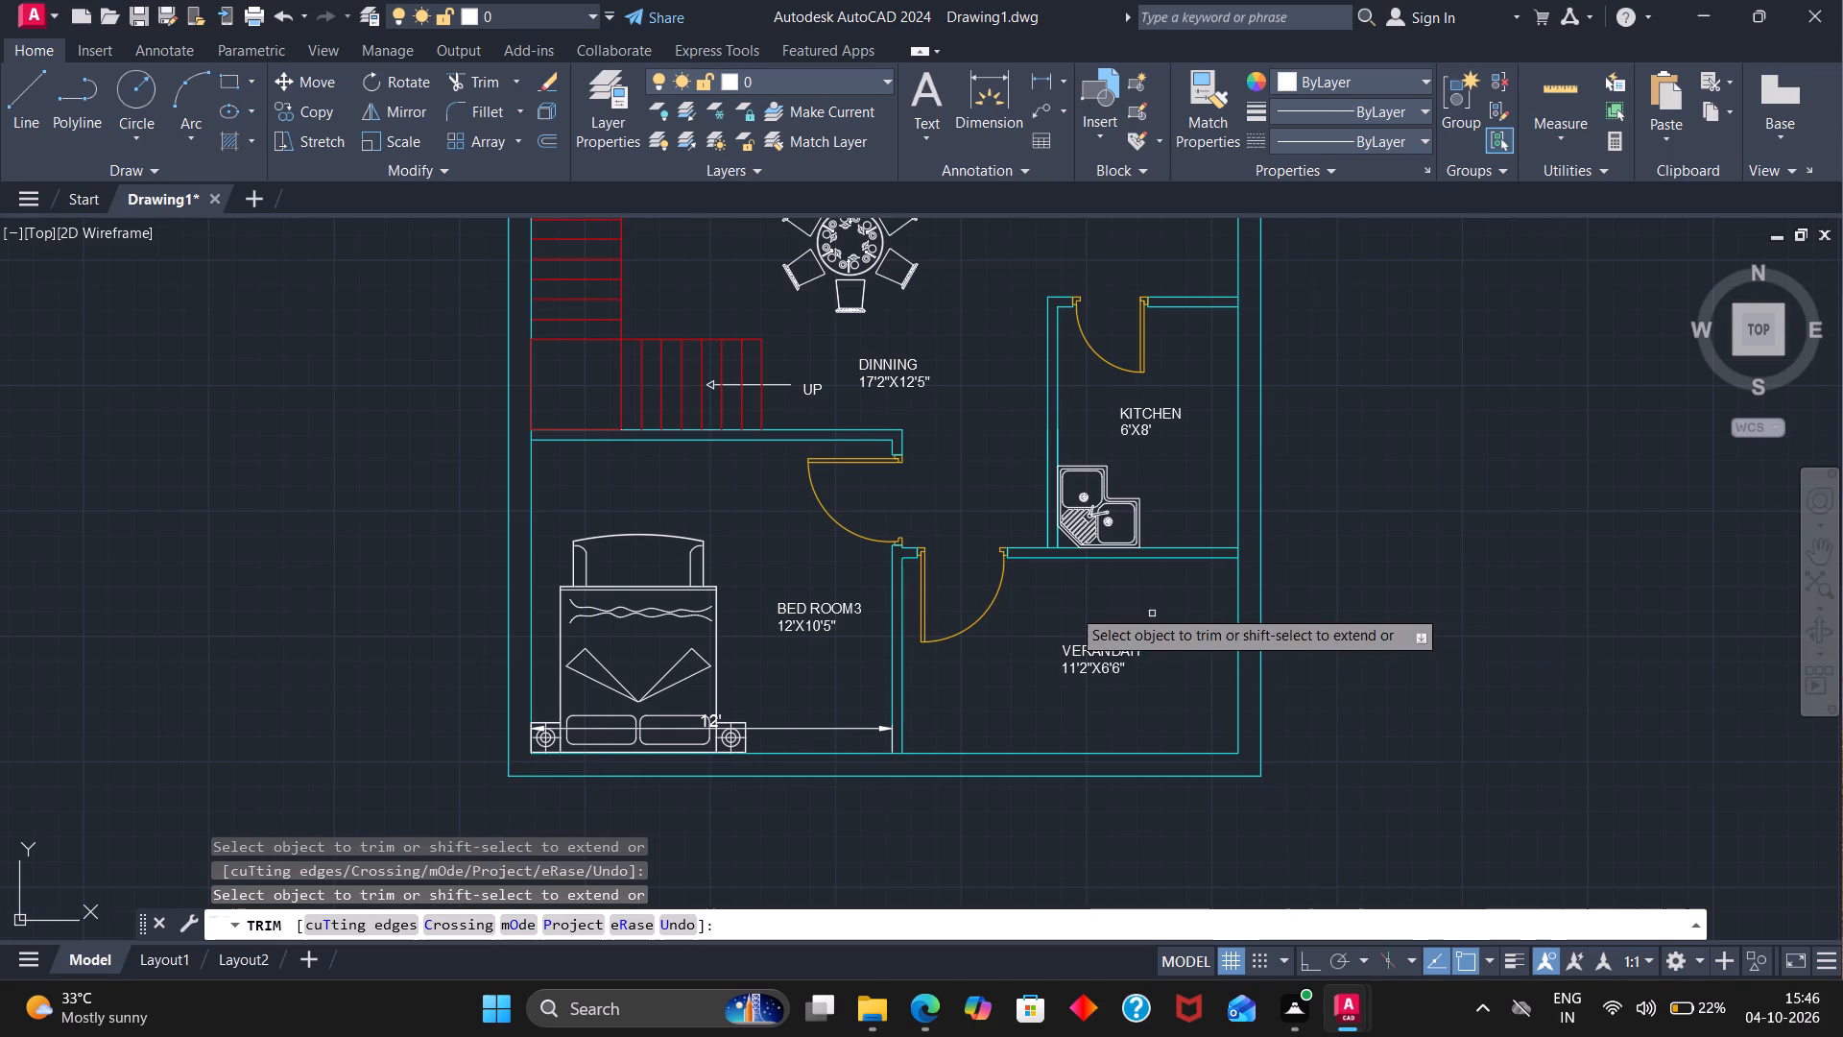
pyautogui.click(821, 731)
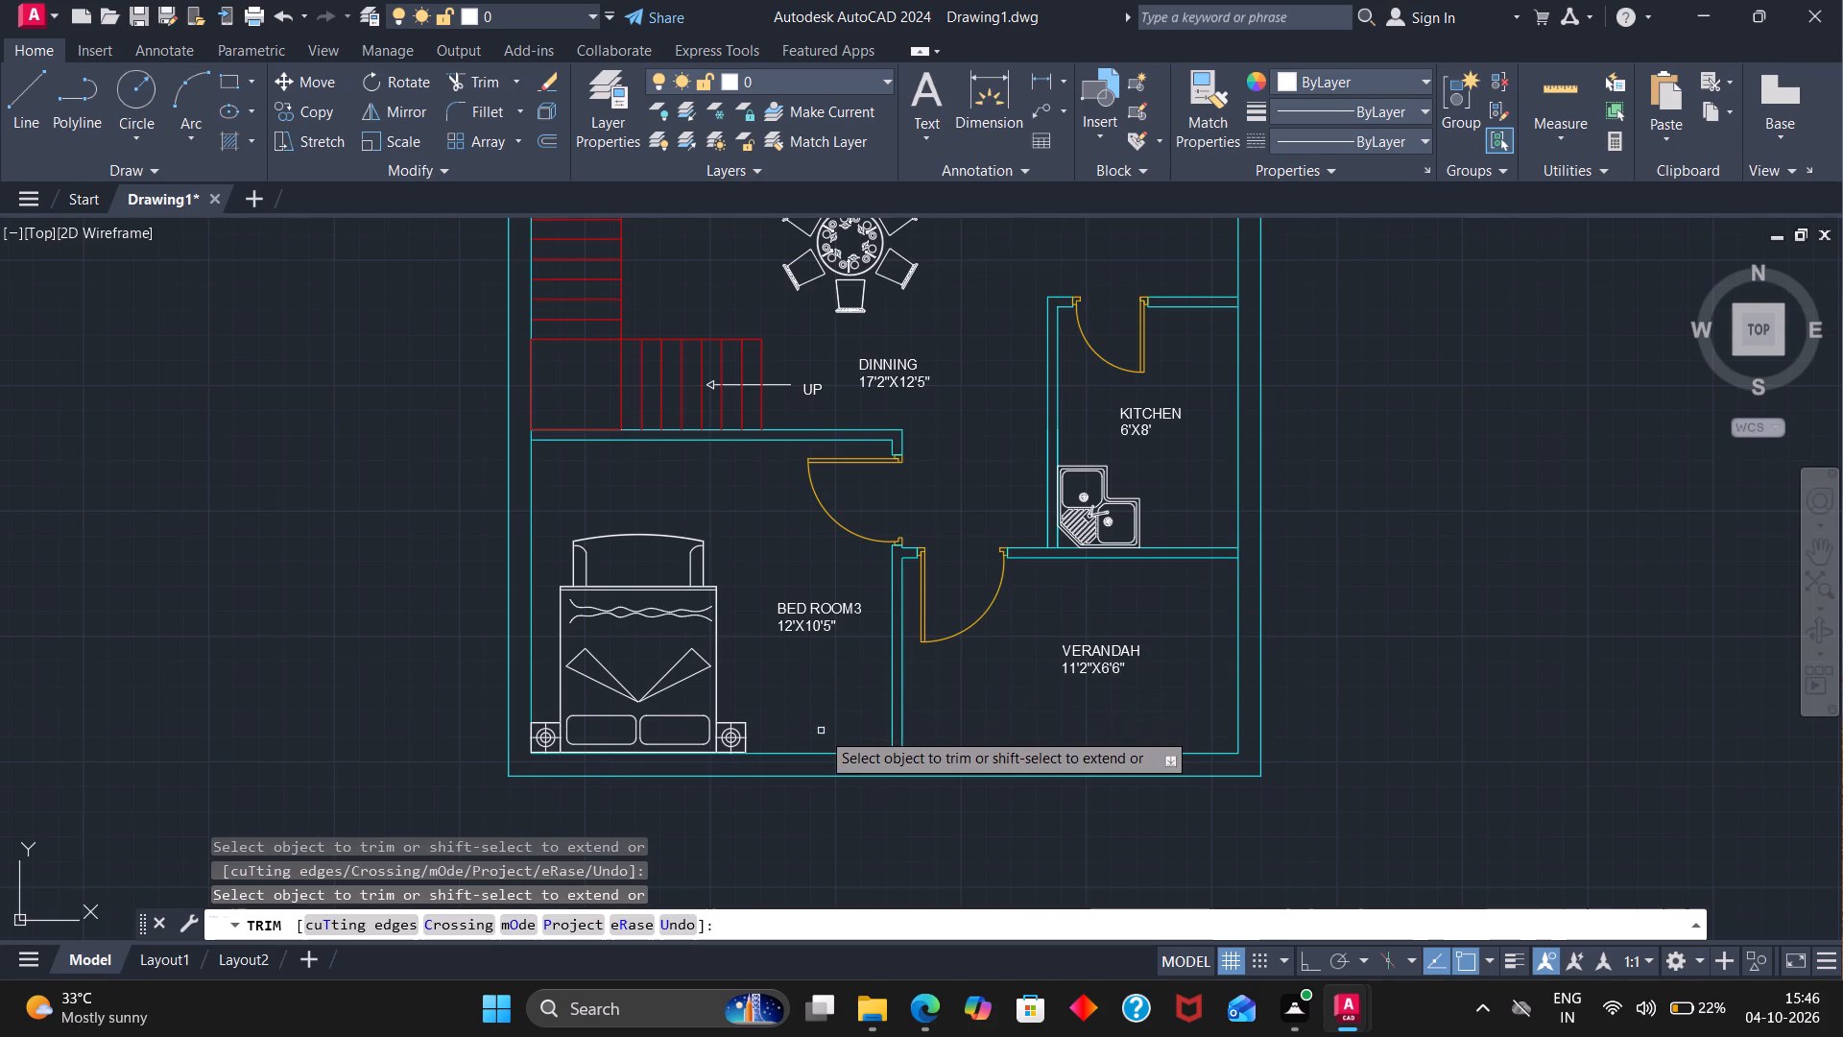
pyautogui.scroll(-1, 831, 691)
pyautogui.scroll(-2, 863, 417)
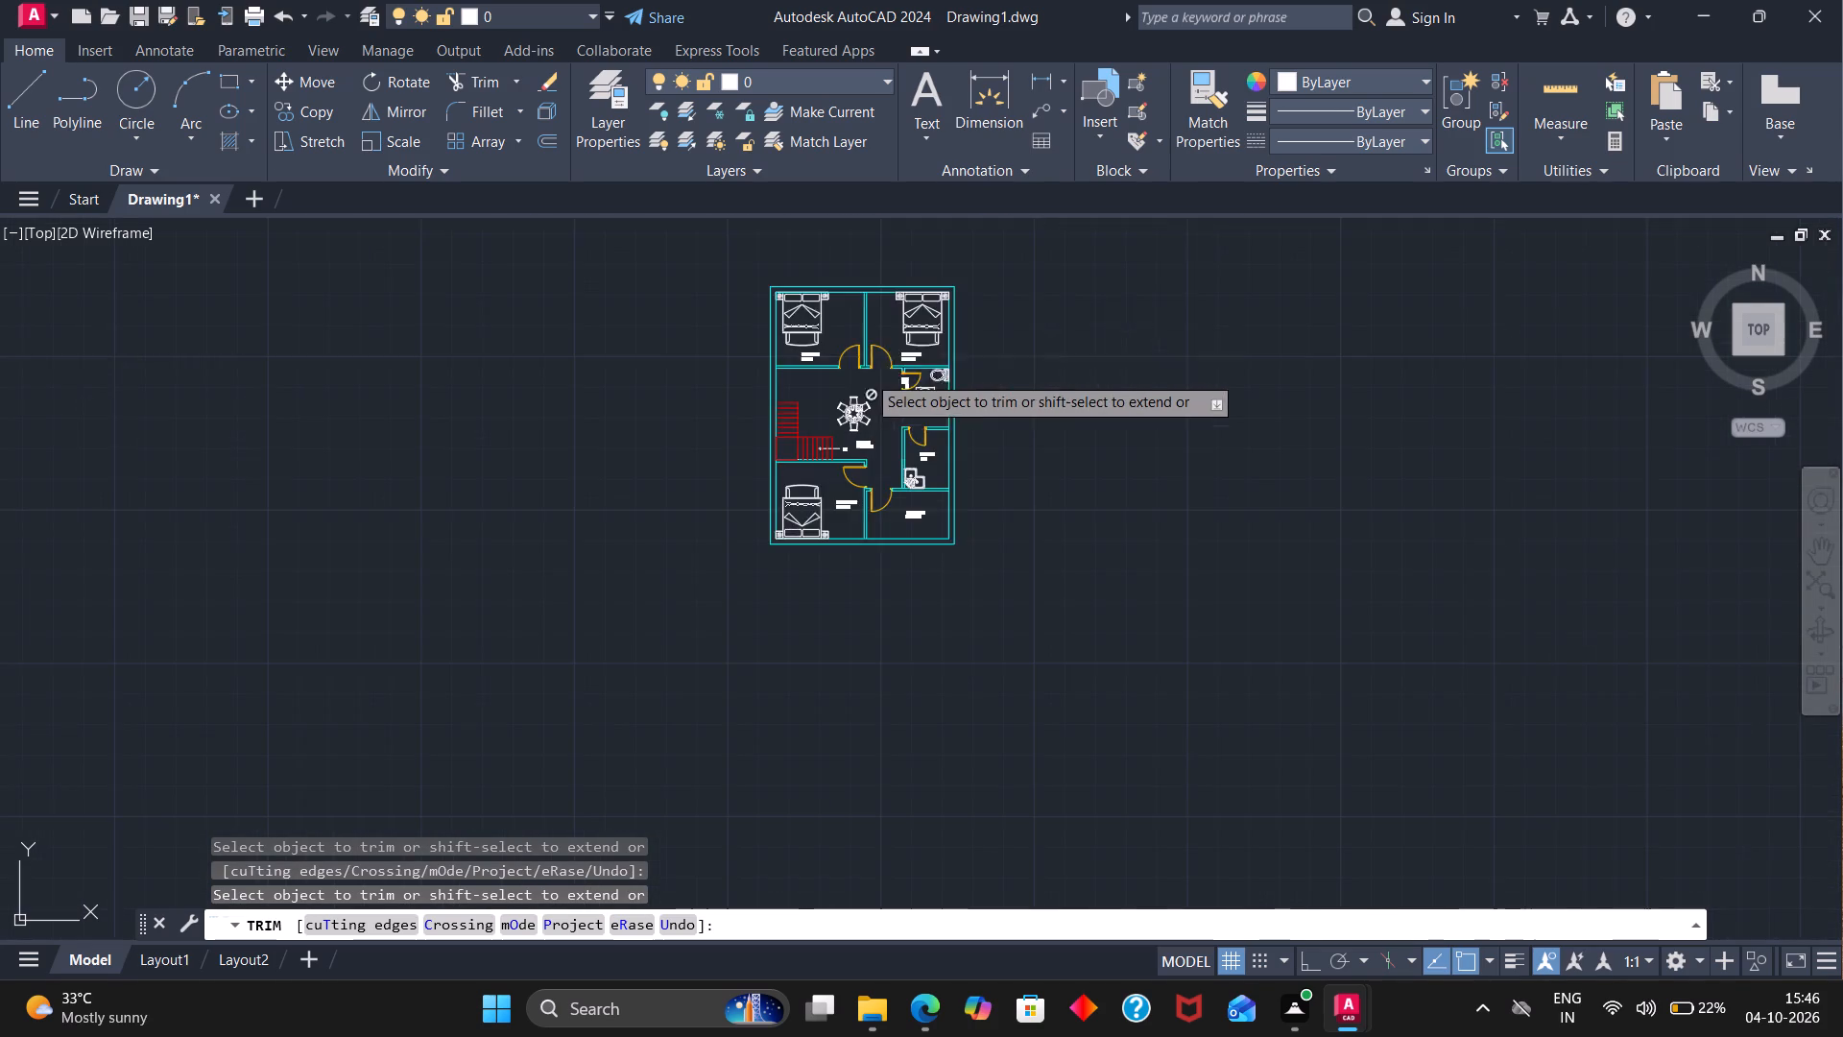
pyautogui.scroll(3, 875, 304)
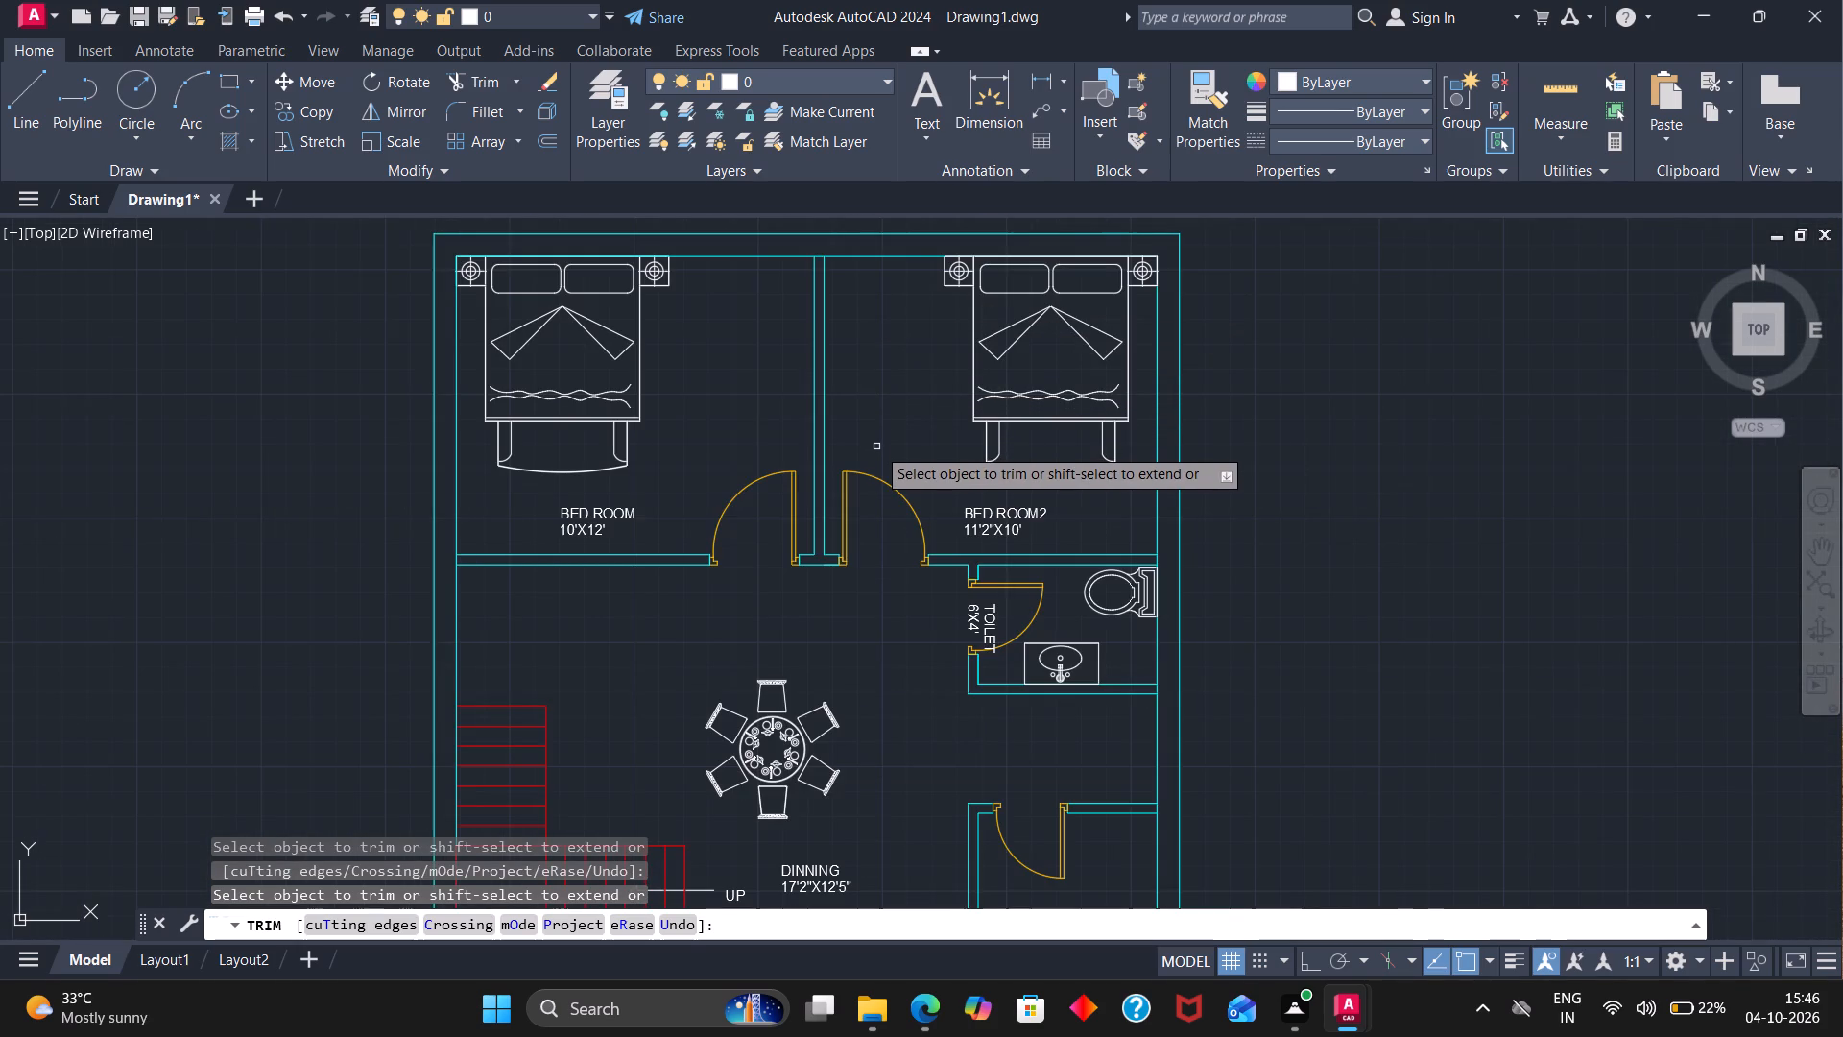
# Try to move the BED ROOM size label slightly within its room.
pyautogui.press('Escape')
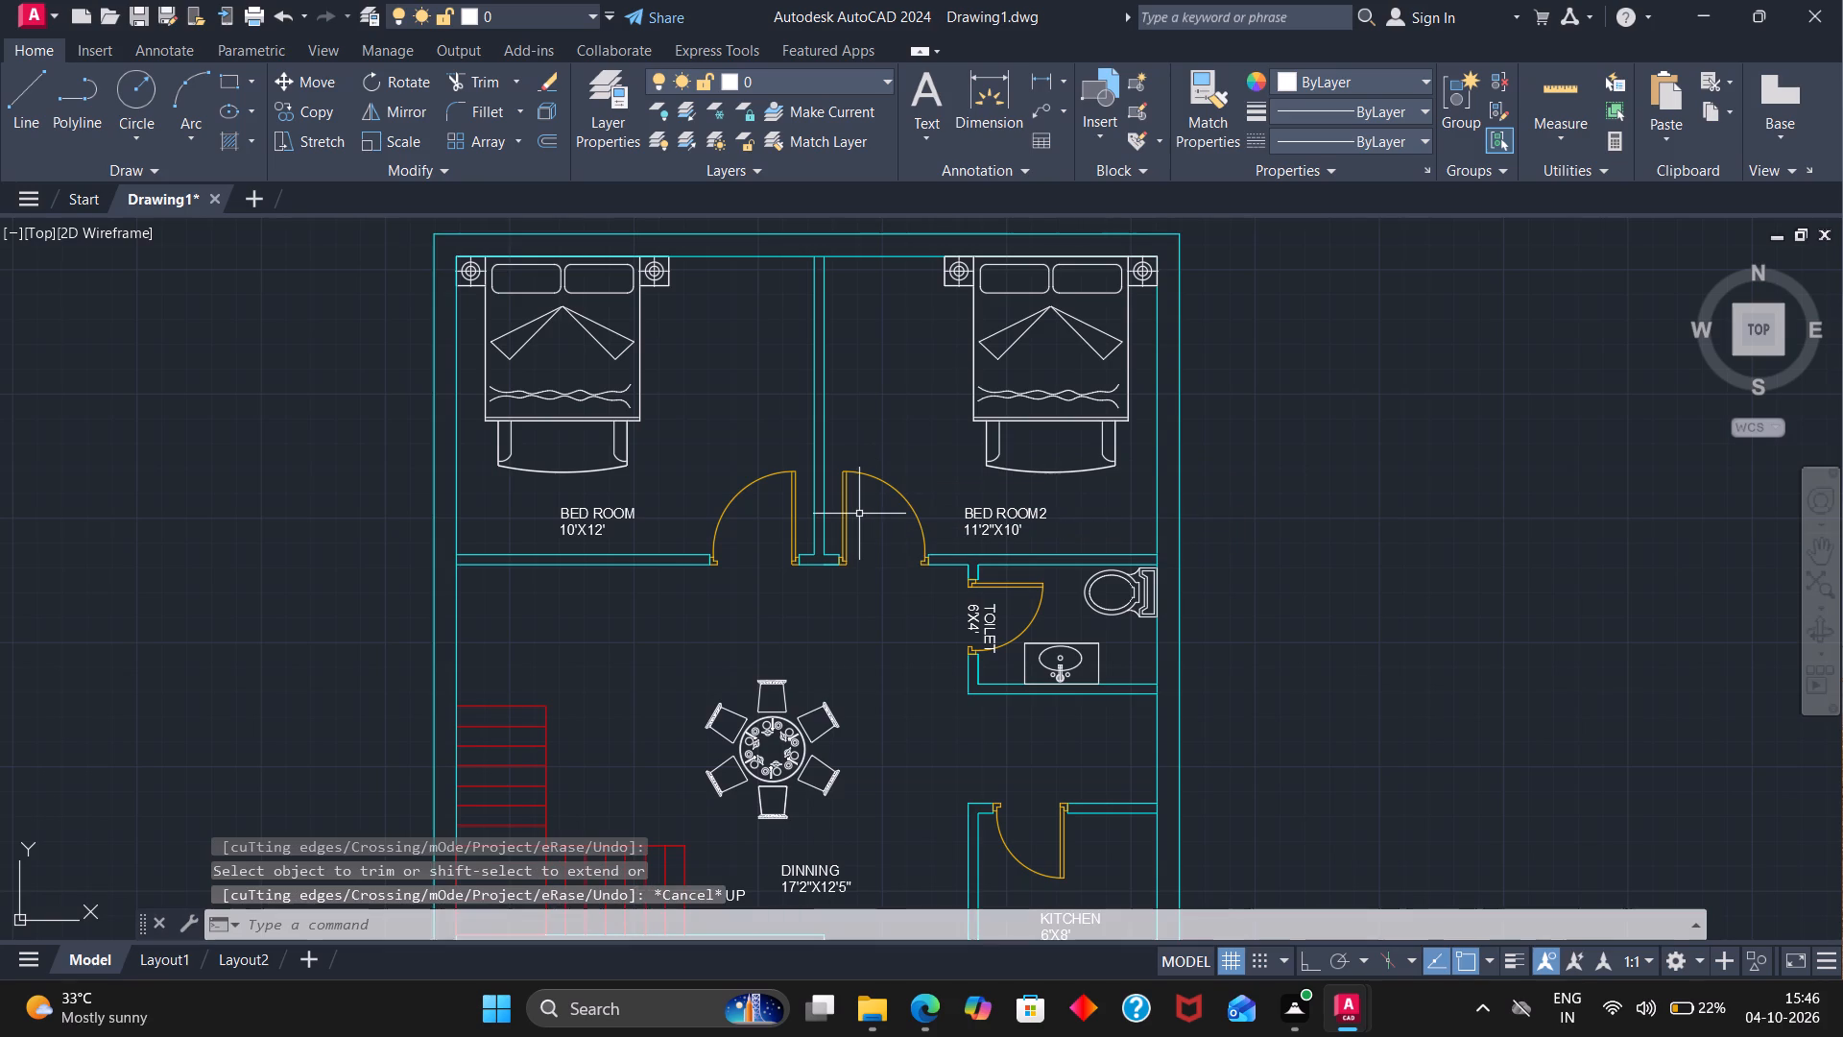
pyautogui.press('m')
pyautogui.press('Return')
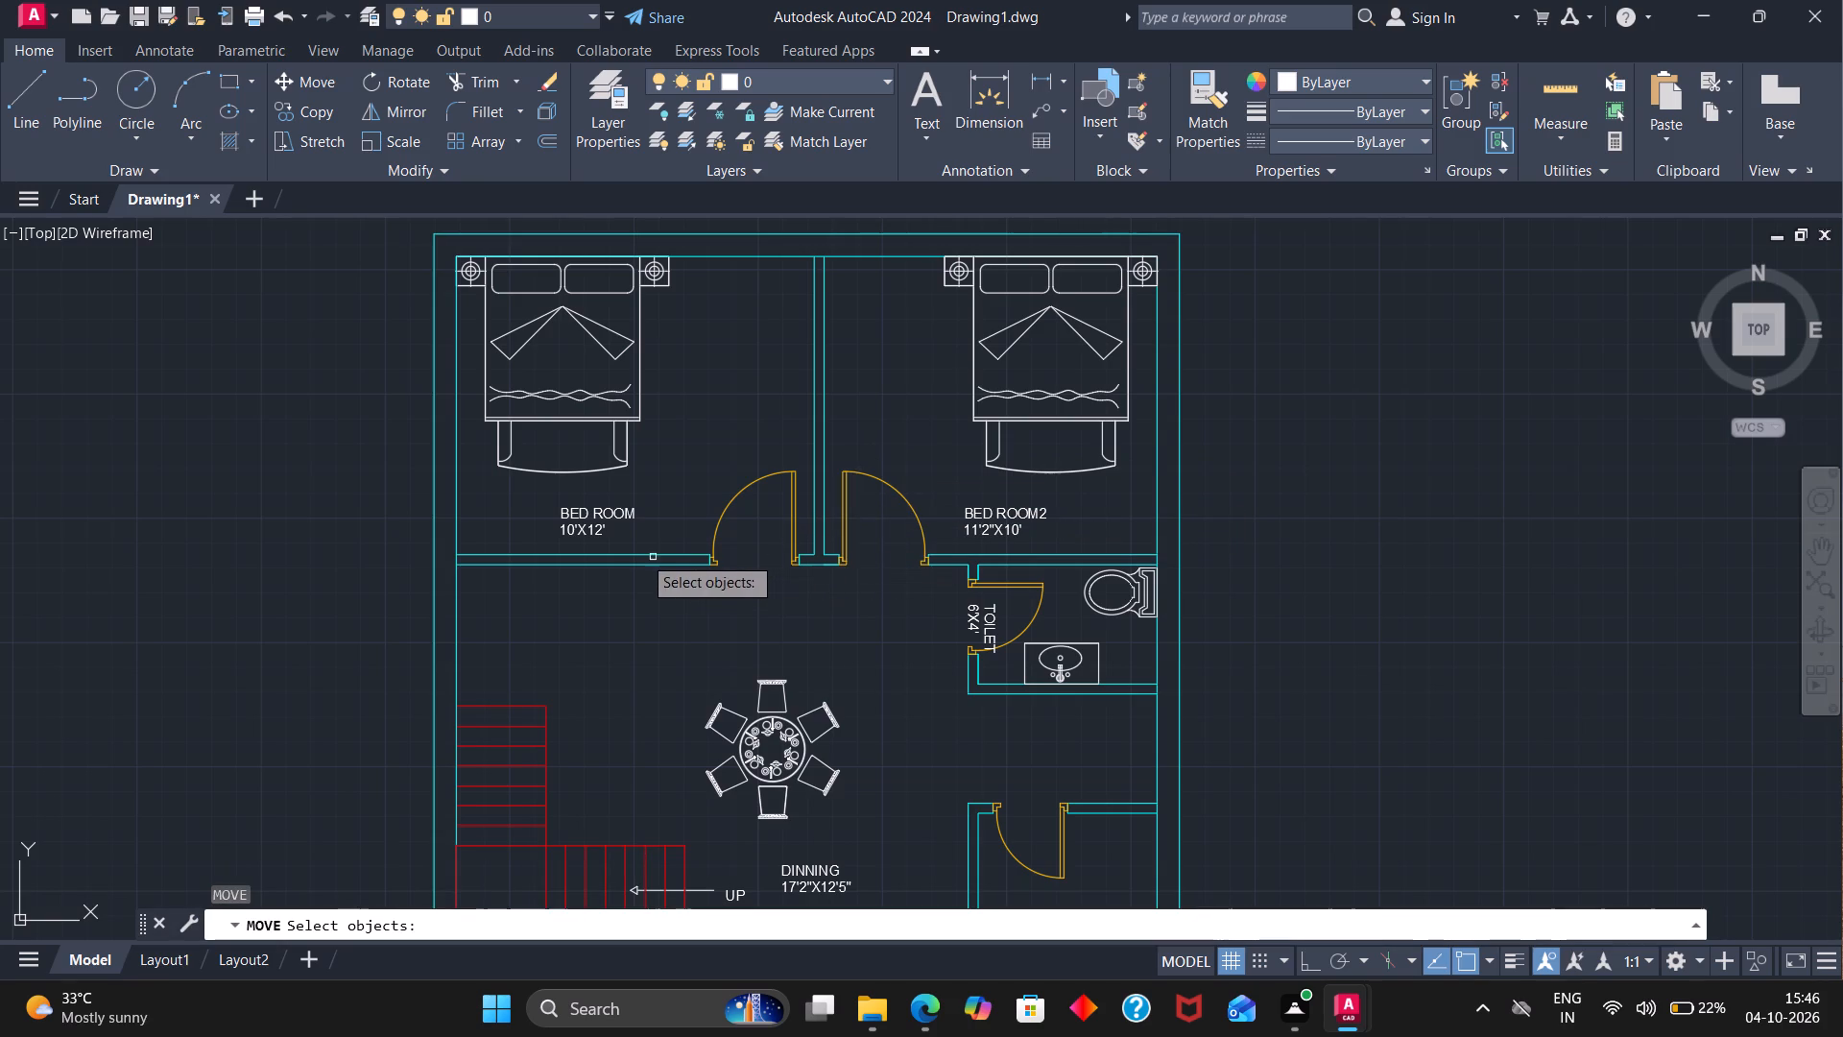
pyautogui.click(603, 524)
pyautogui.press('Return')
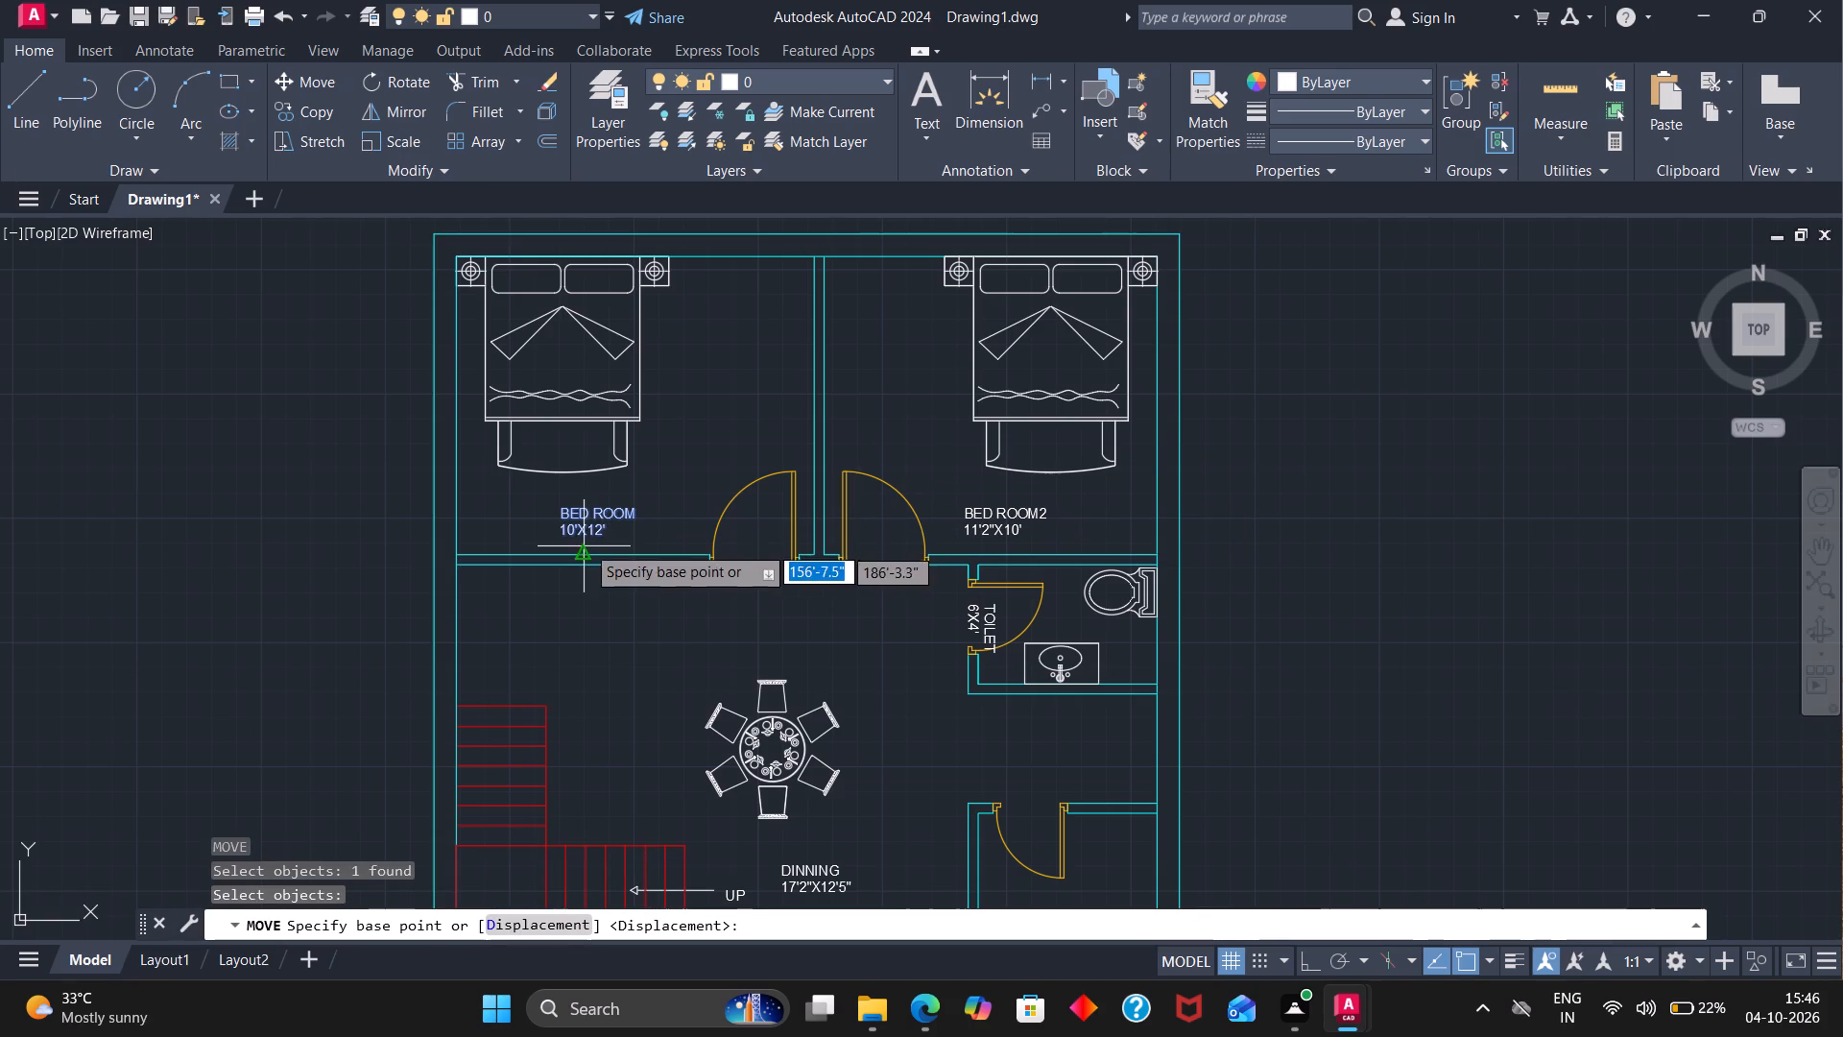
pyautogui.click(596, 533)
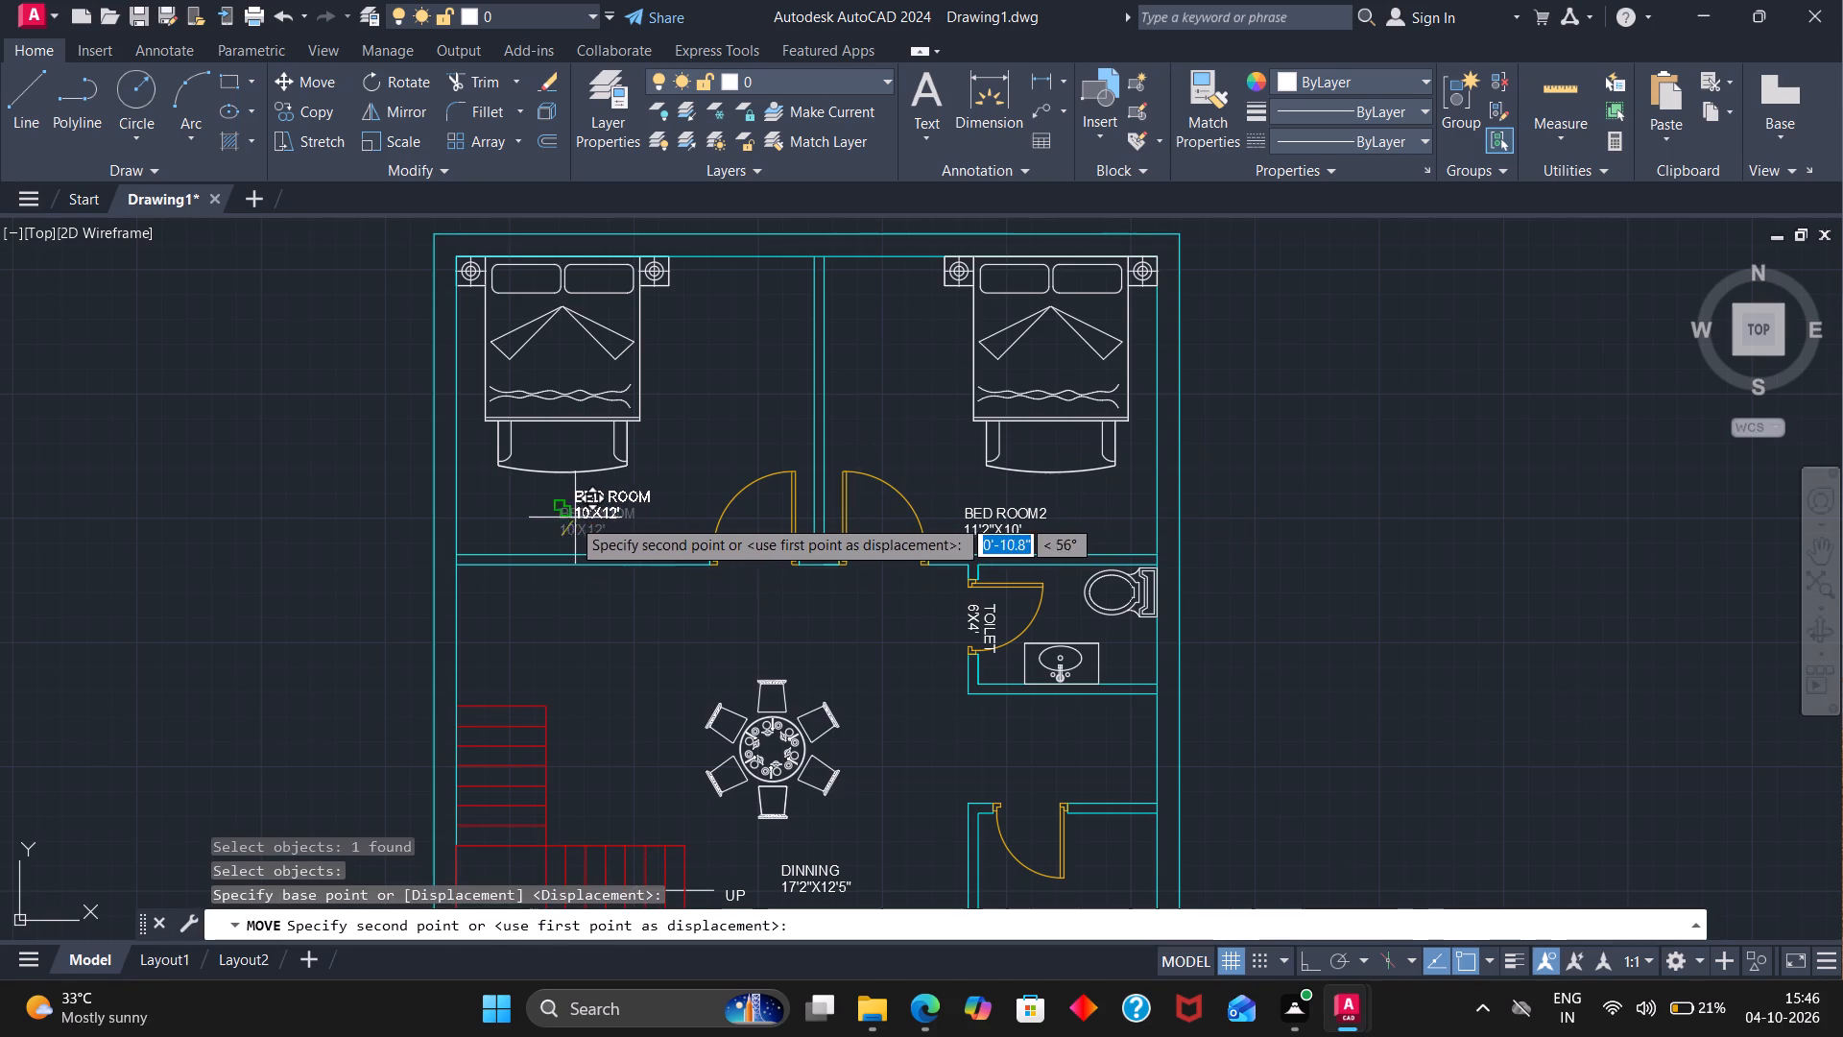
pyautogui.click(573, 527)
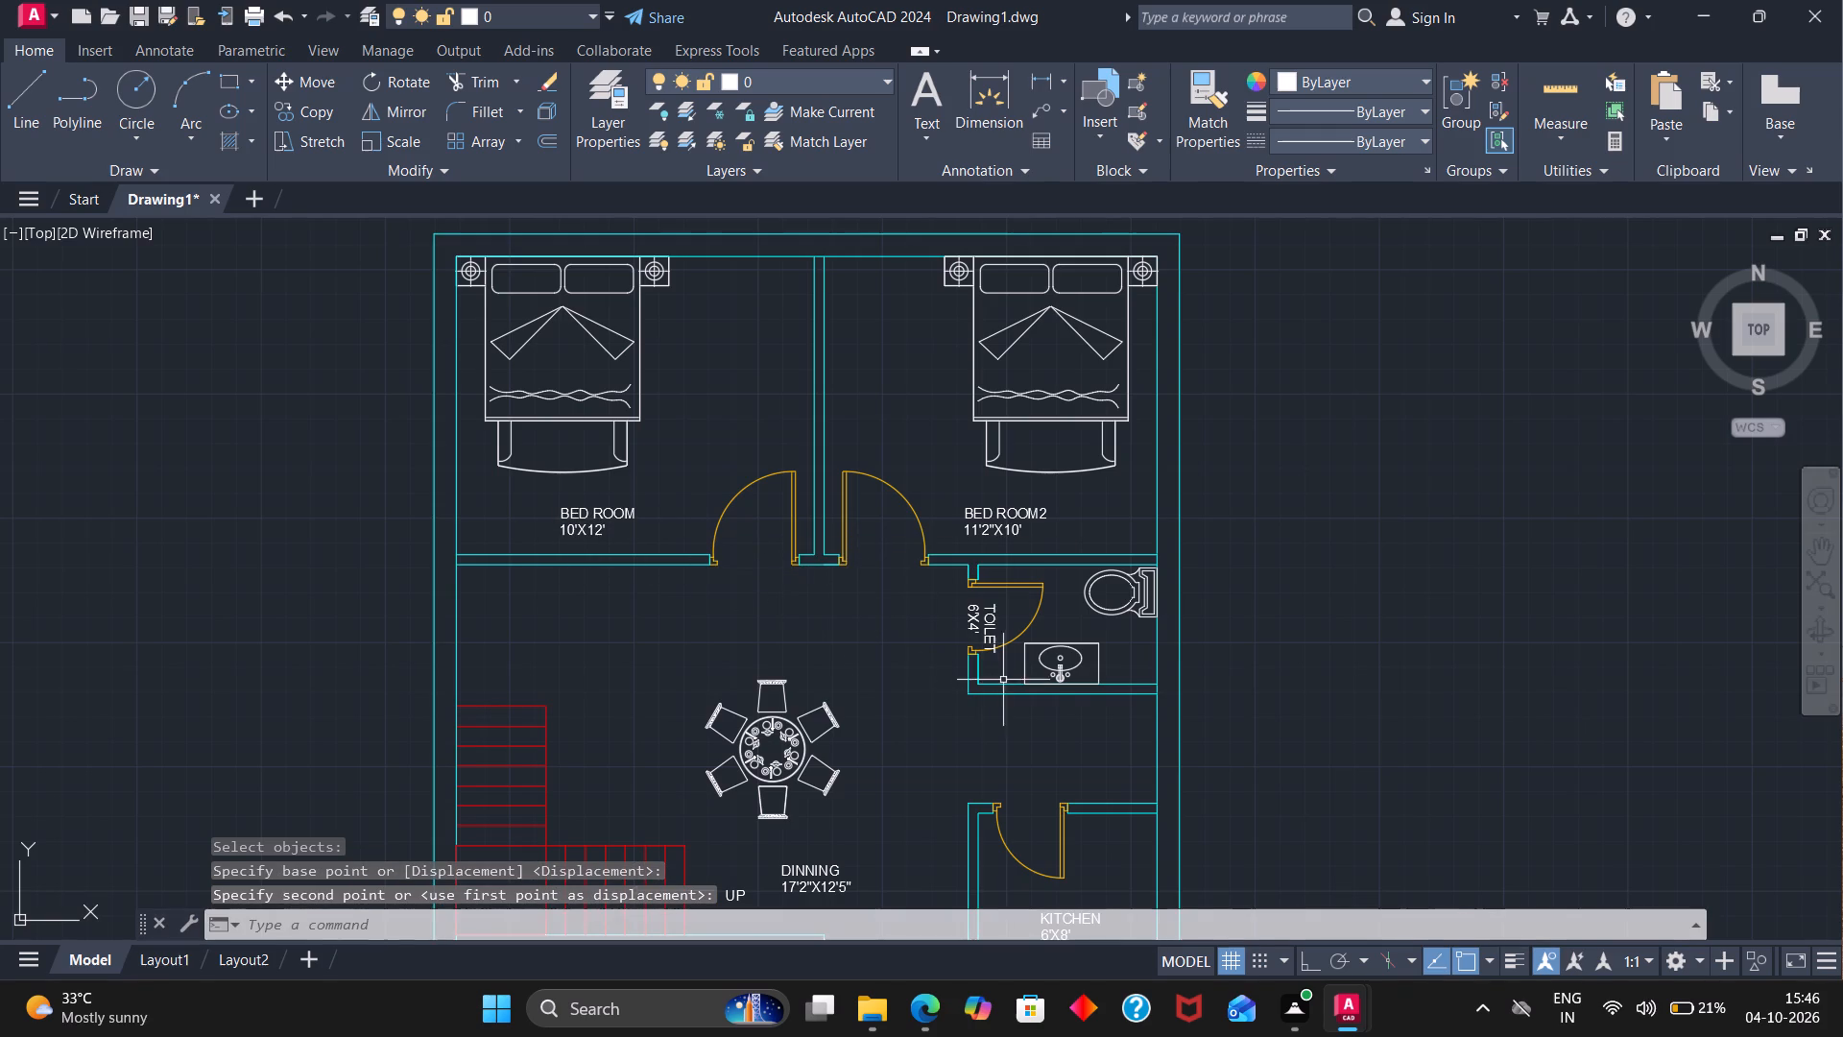
# Move the toilet's washbasin a short distance east along the south wall, away from the door swing.
pyautogui.press('Return')
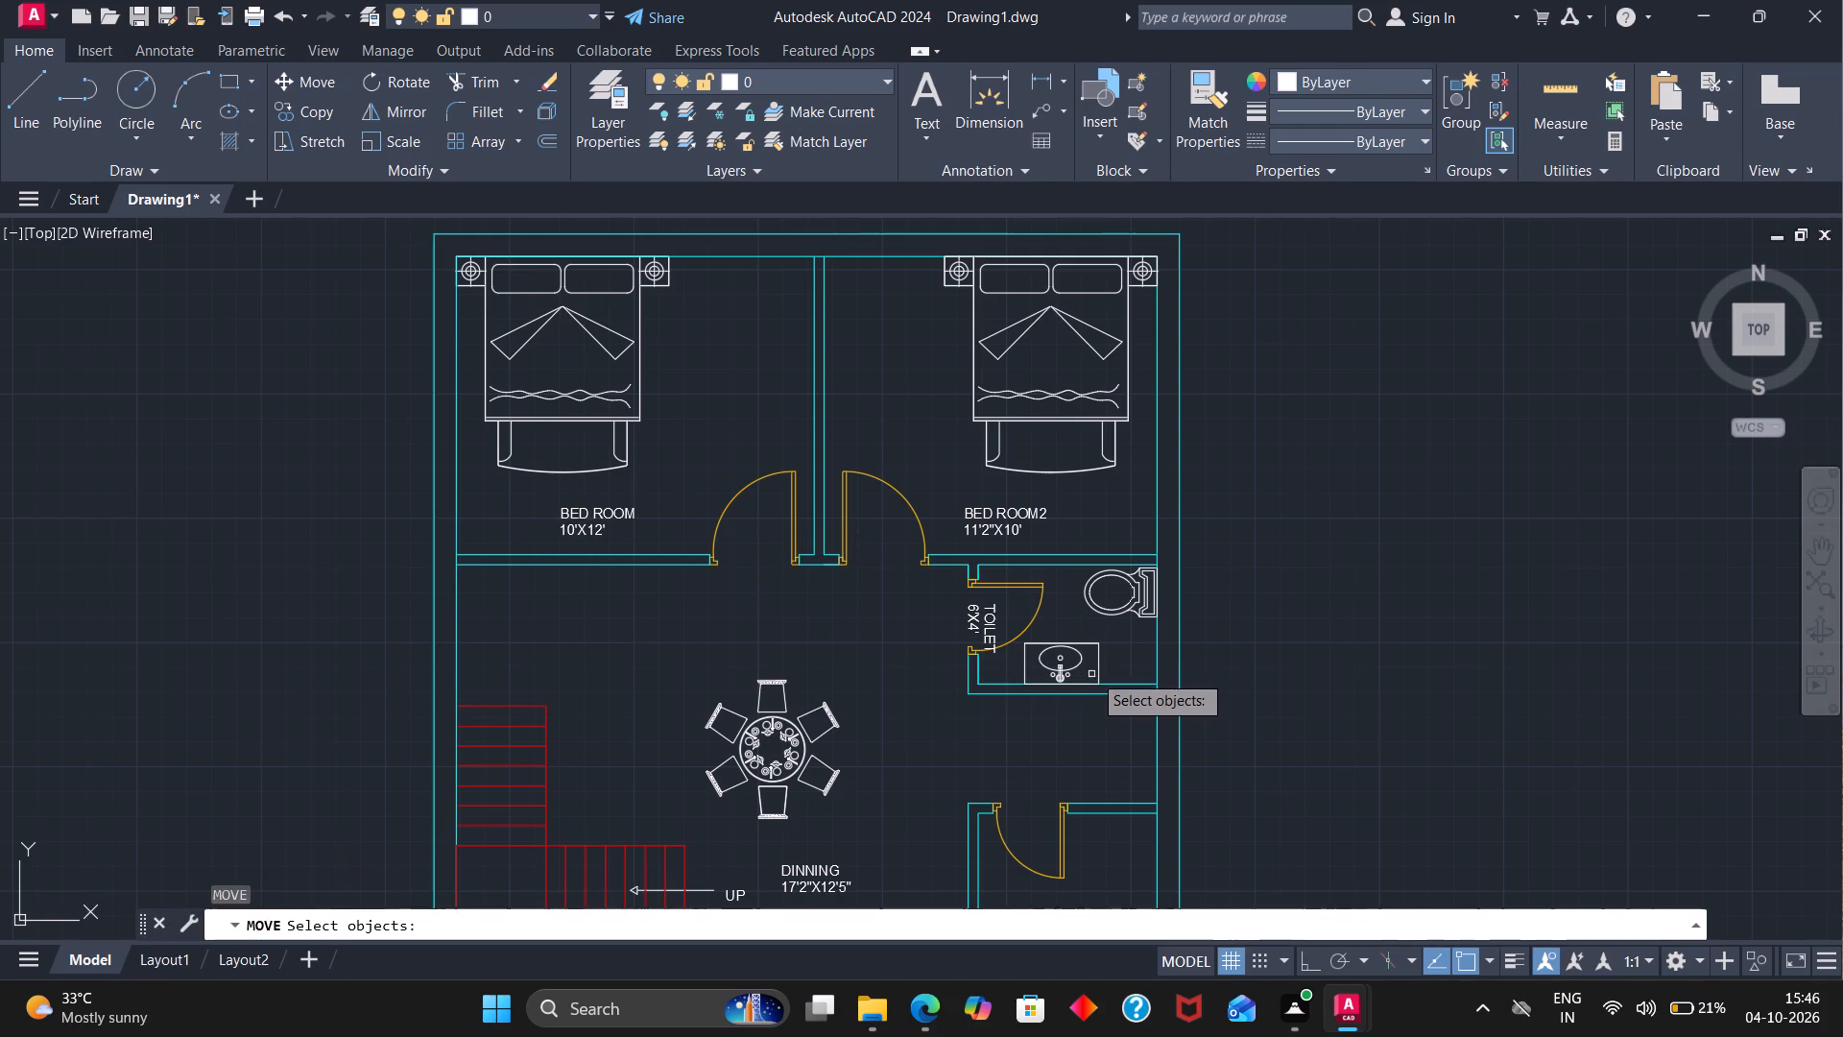
pyautogui.click(1095, 671)
pyautogui.press('Return')
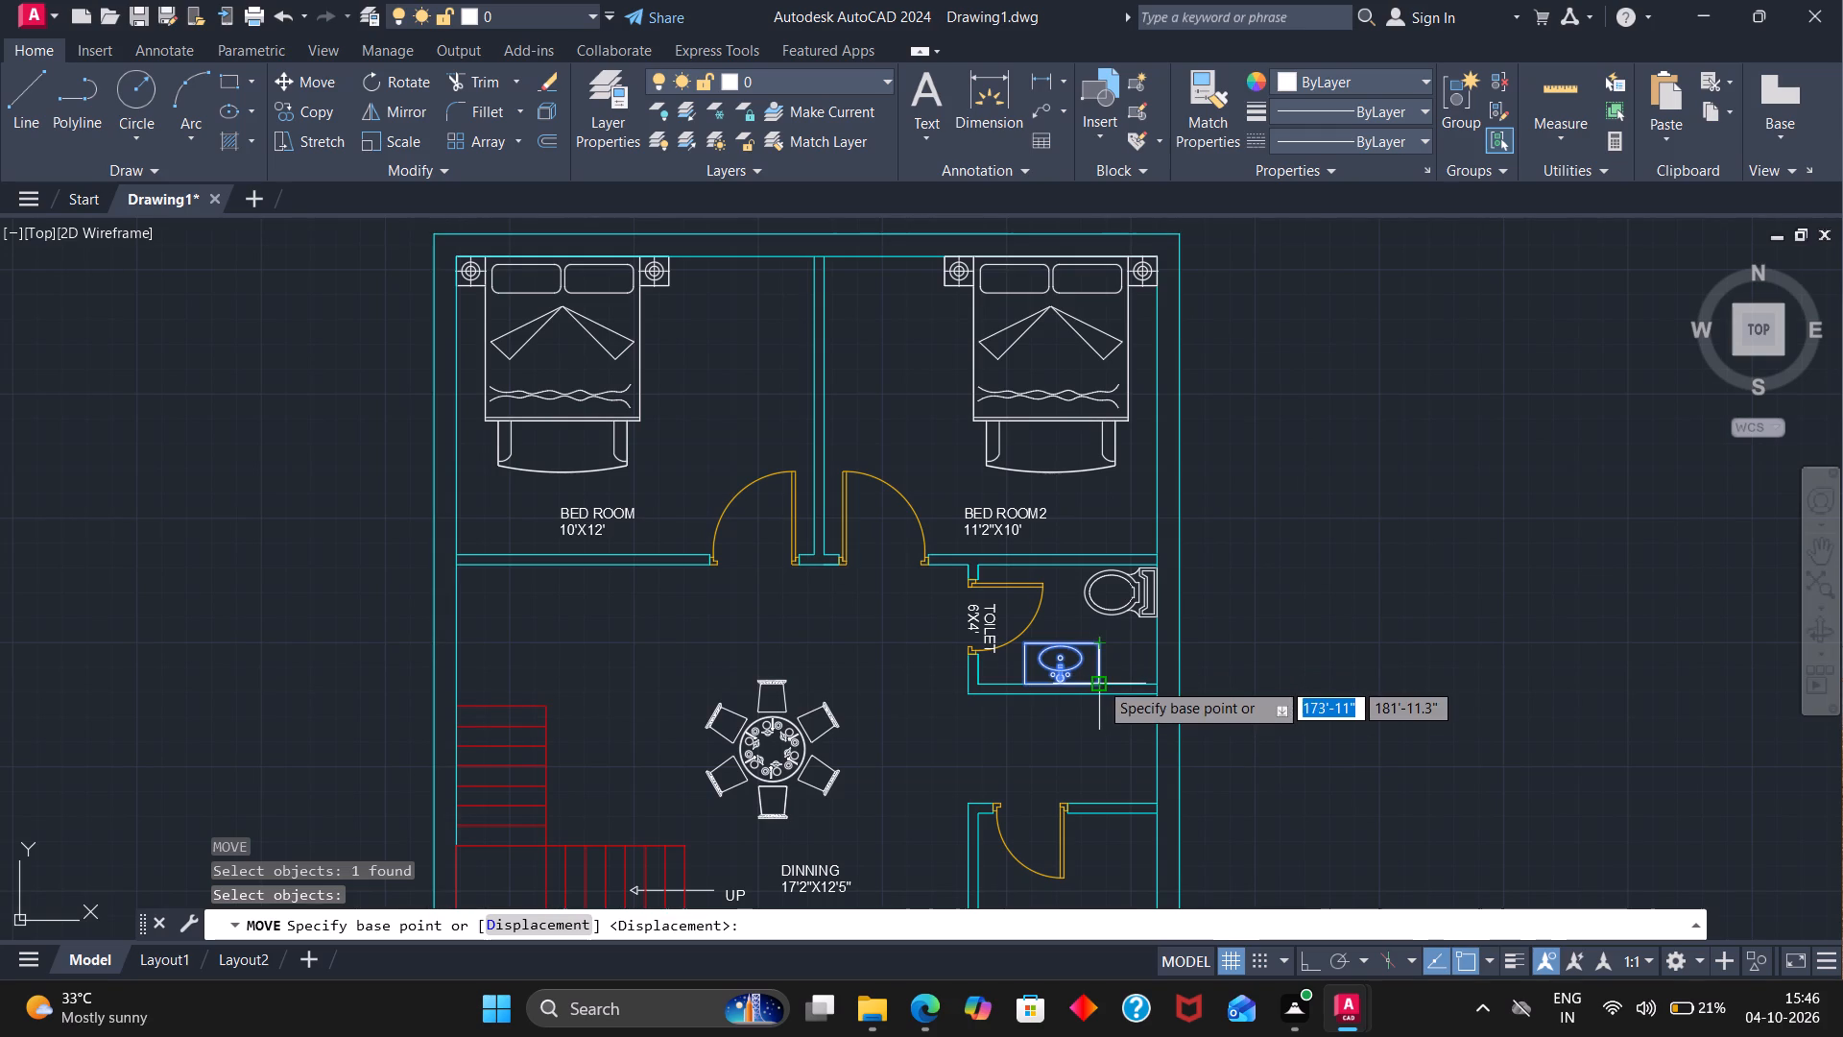
pyautogui.click(1099, 681)
pyautogui.click(1120, 680)
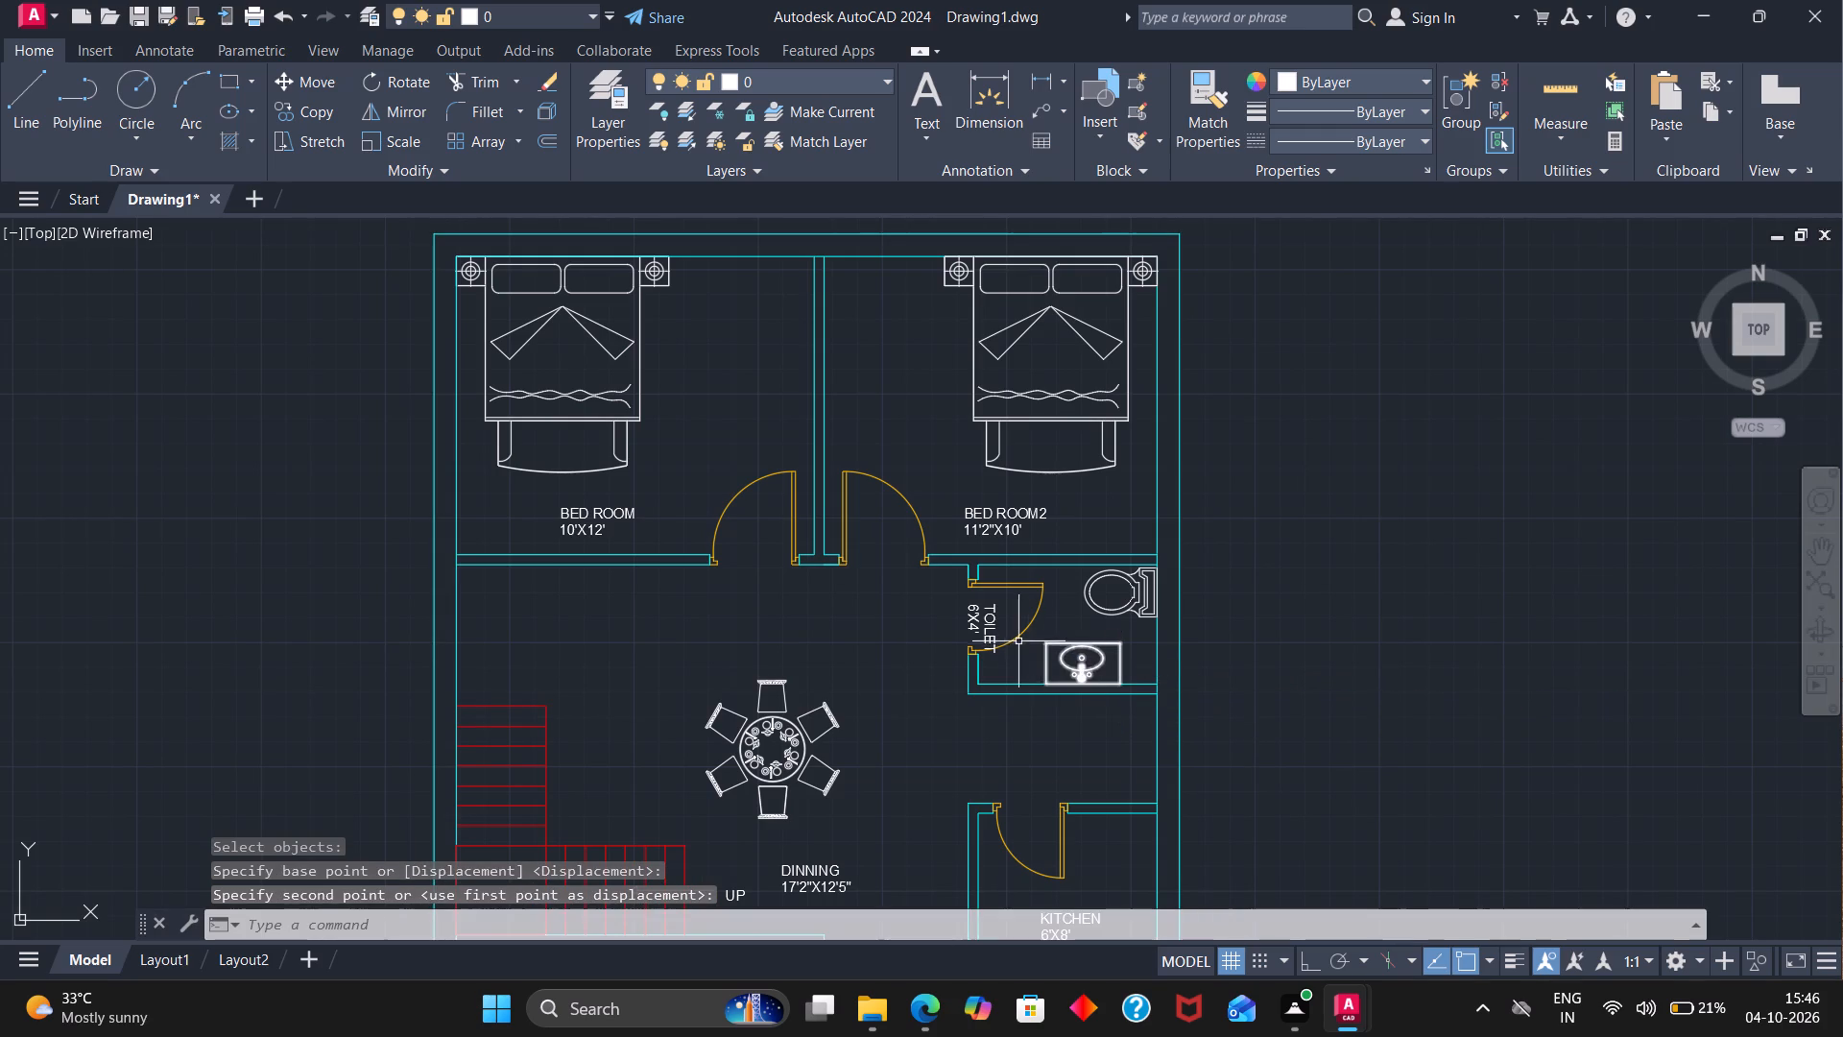
# Move the TOILET 6'X4' label off the wall and door opening, slightly further into the toilet.
pyautogui.click(992, 636)
pyautogui.press('Return')
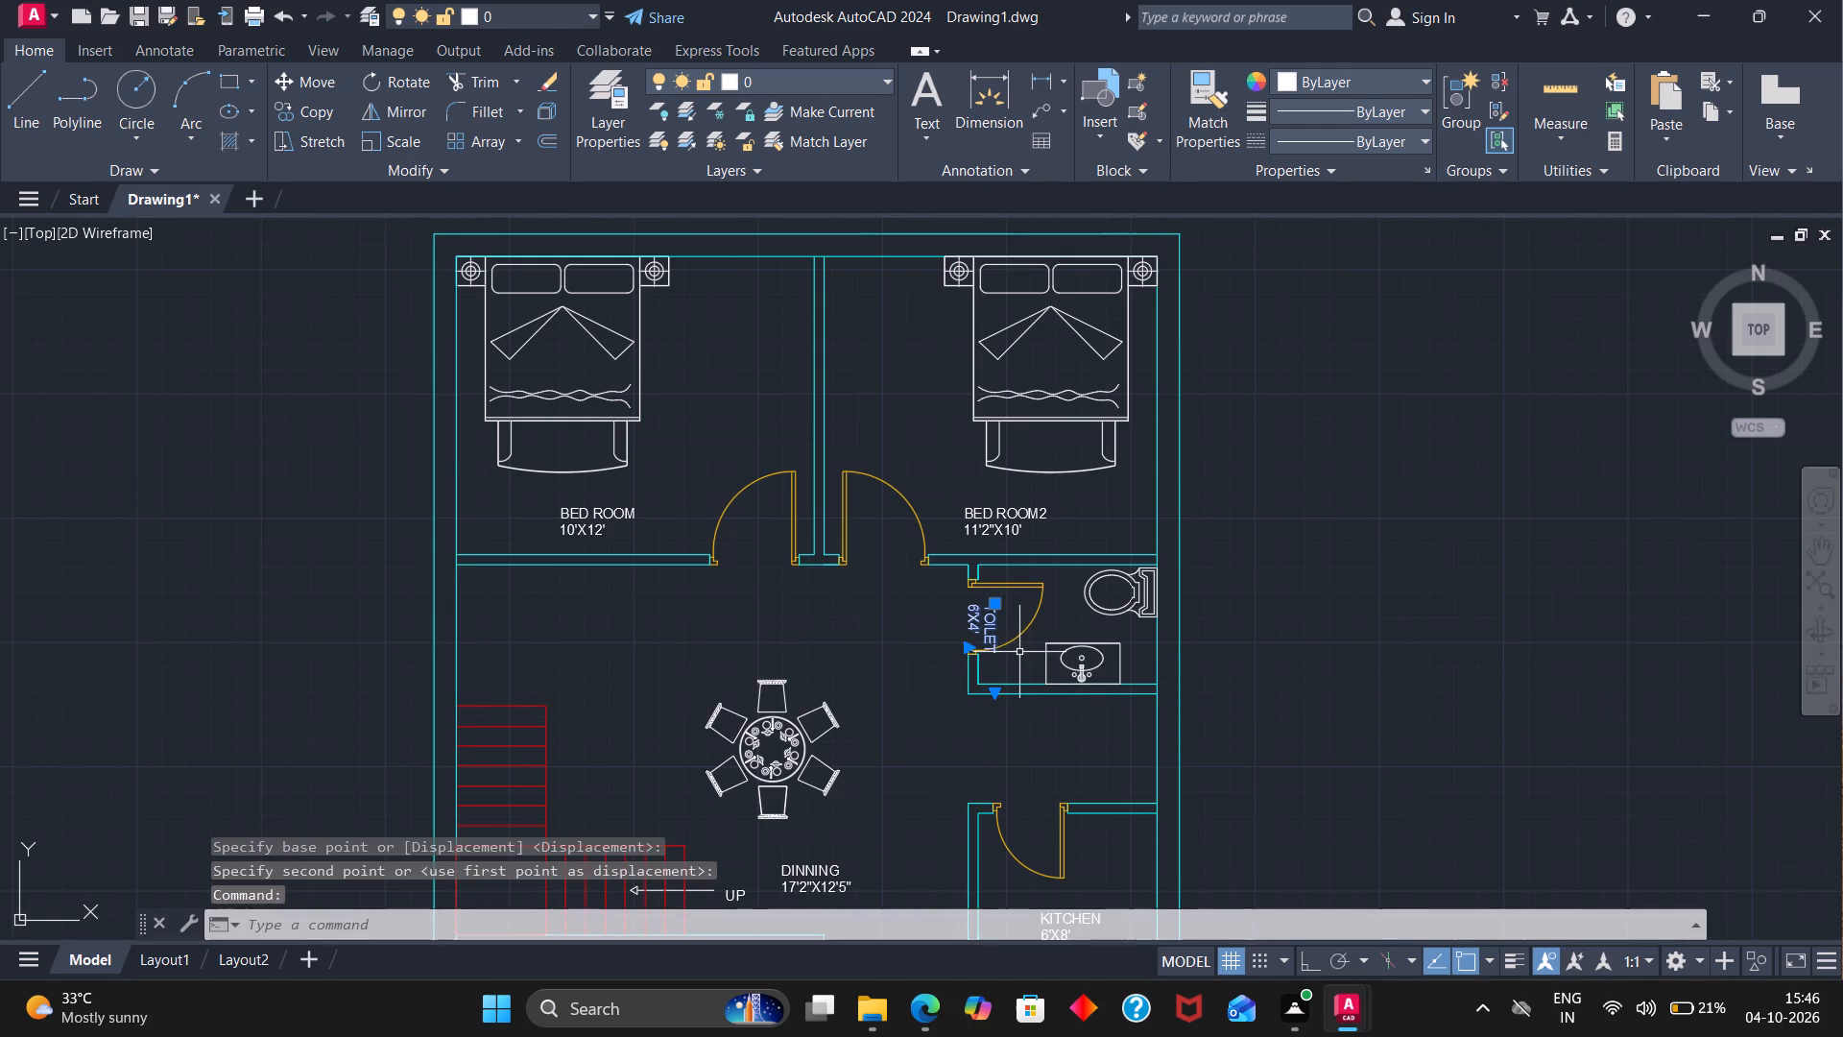
pyautogui.click(995, 654)
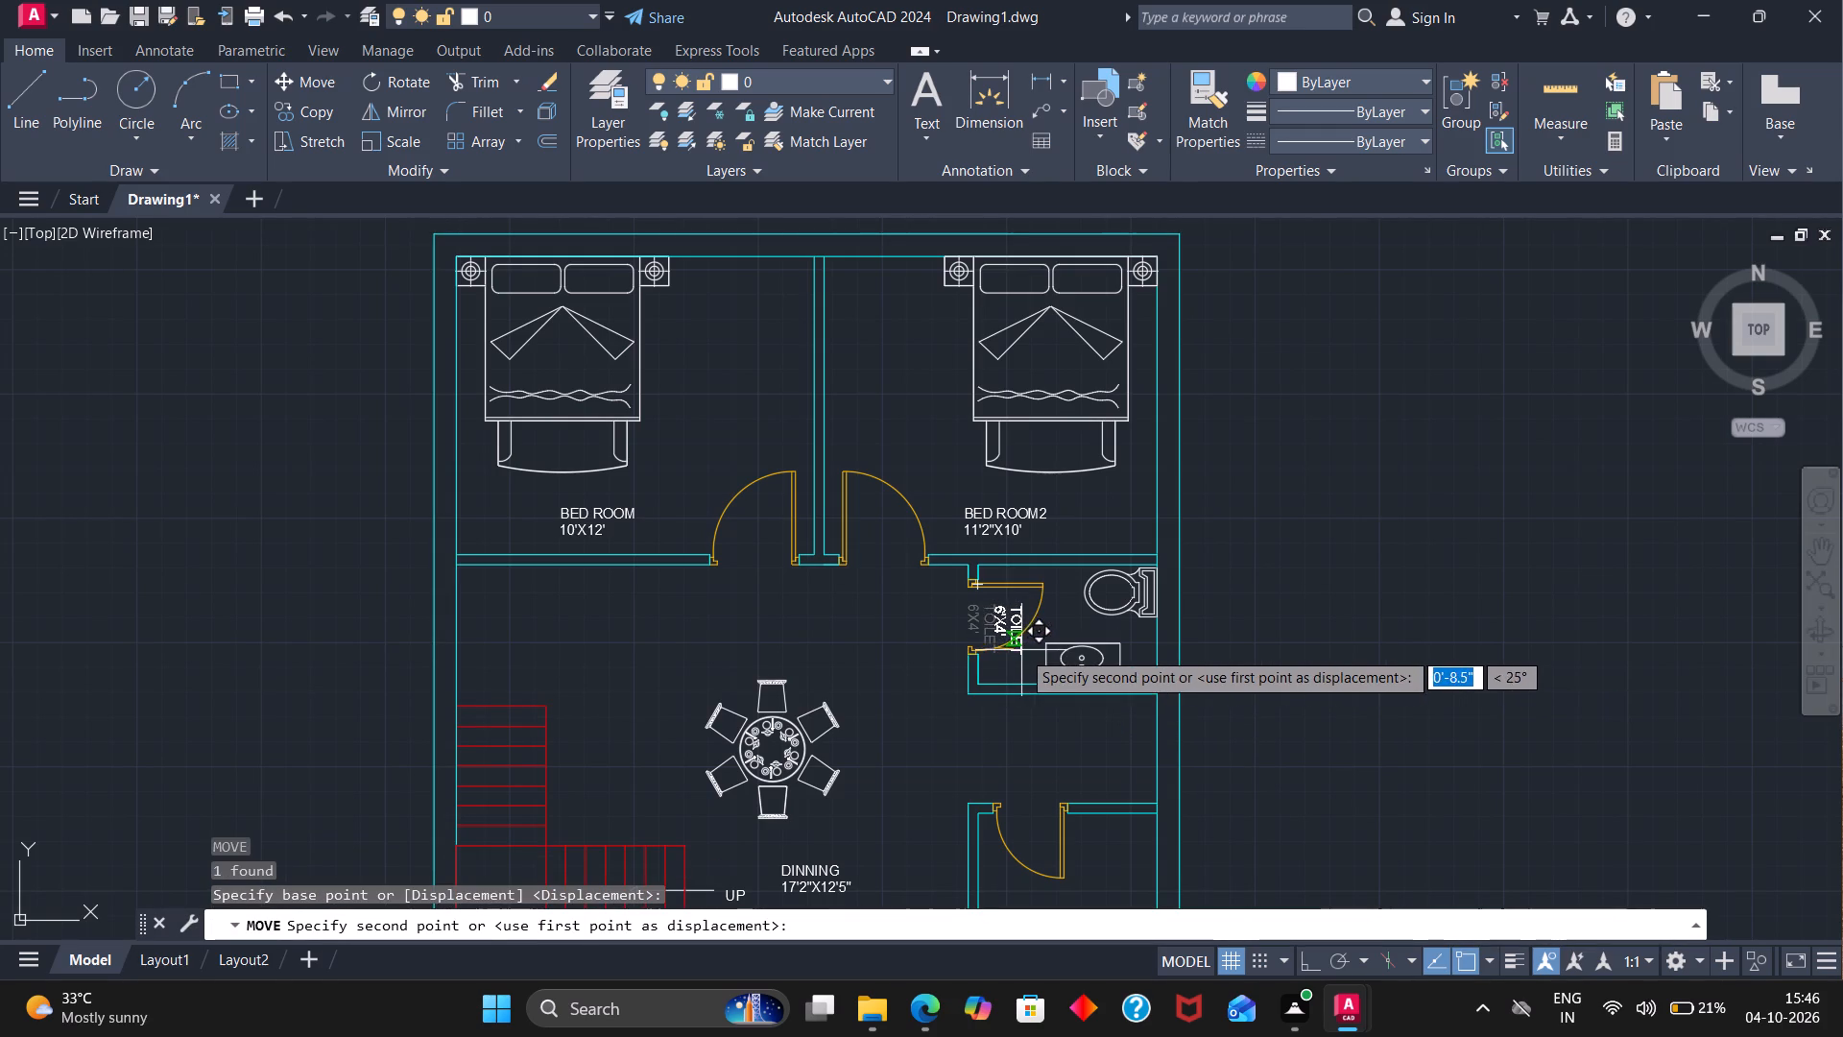
pyautogui.click(1015, 637)
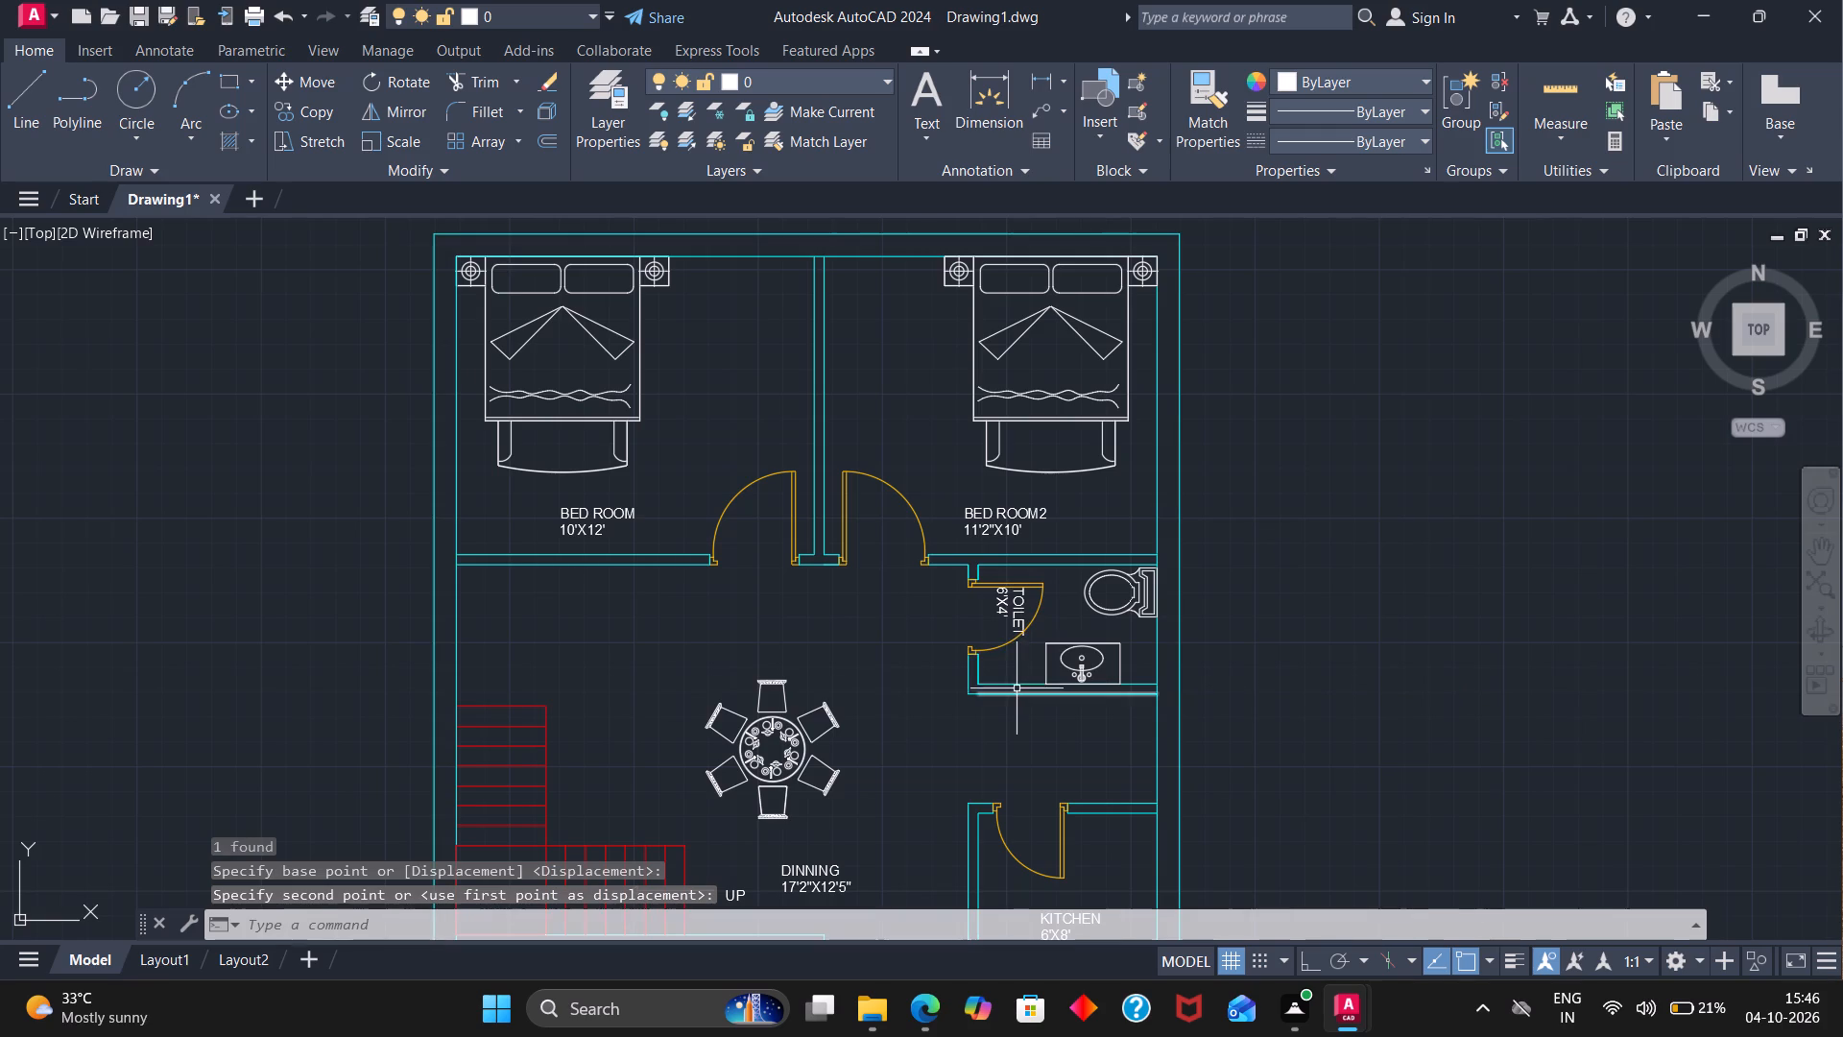
# Look over the whole floor plan, examining the dining area, kitchen, BED ROOM3 and verandah up close.
pyautogui.scroll(-2, 1020, 681)
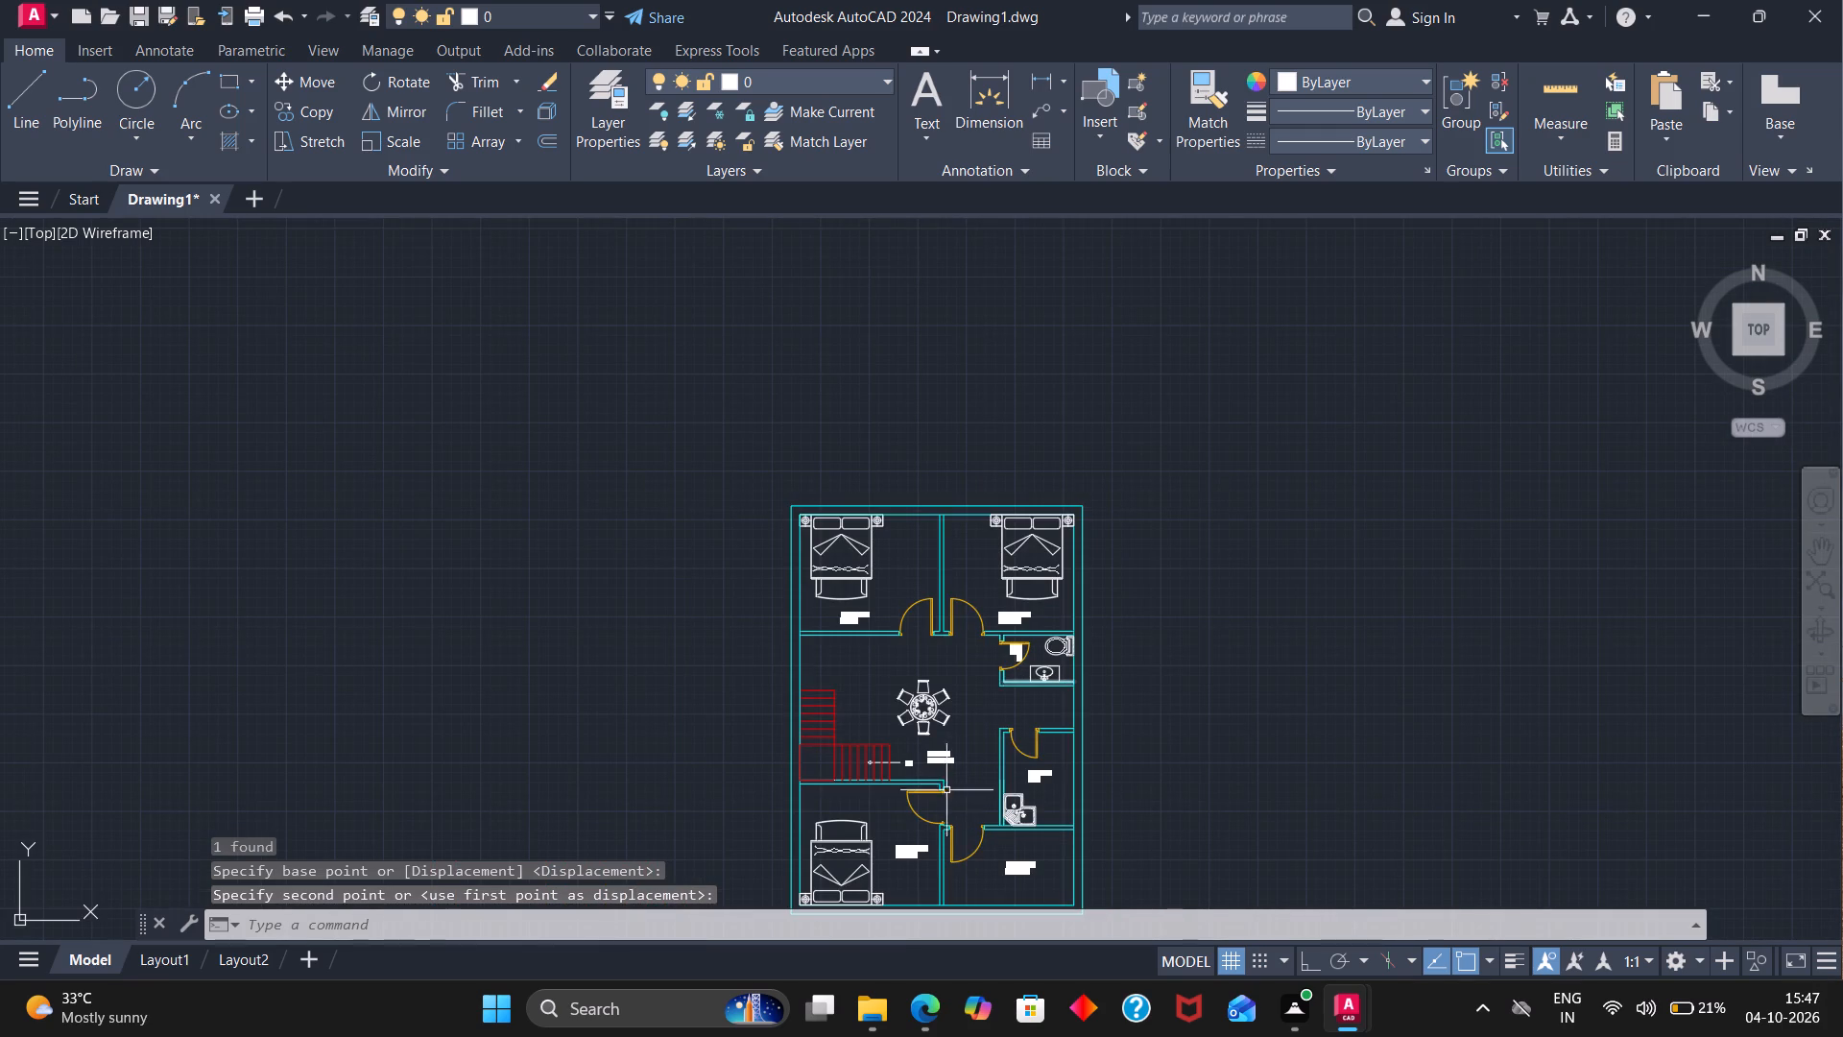
pyautogui.scroll(2, 922, 820)
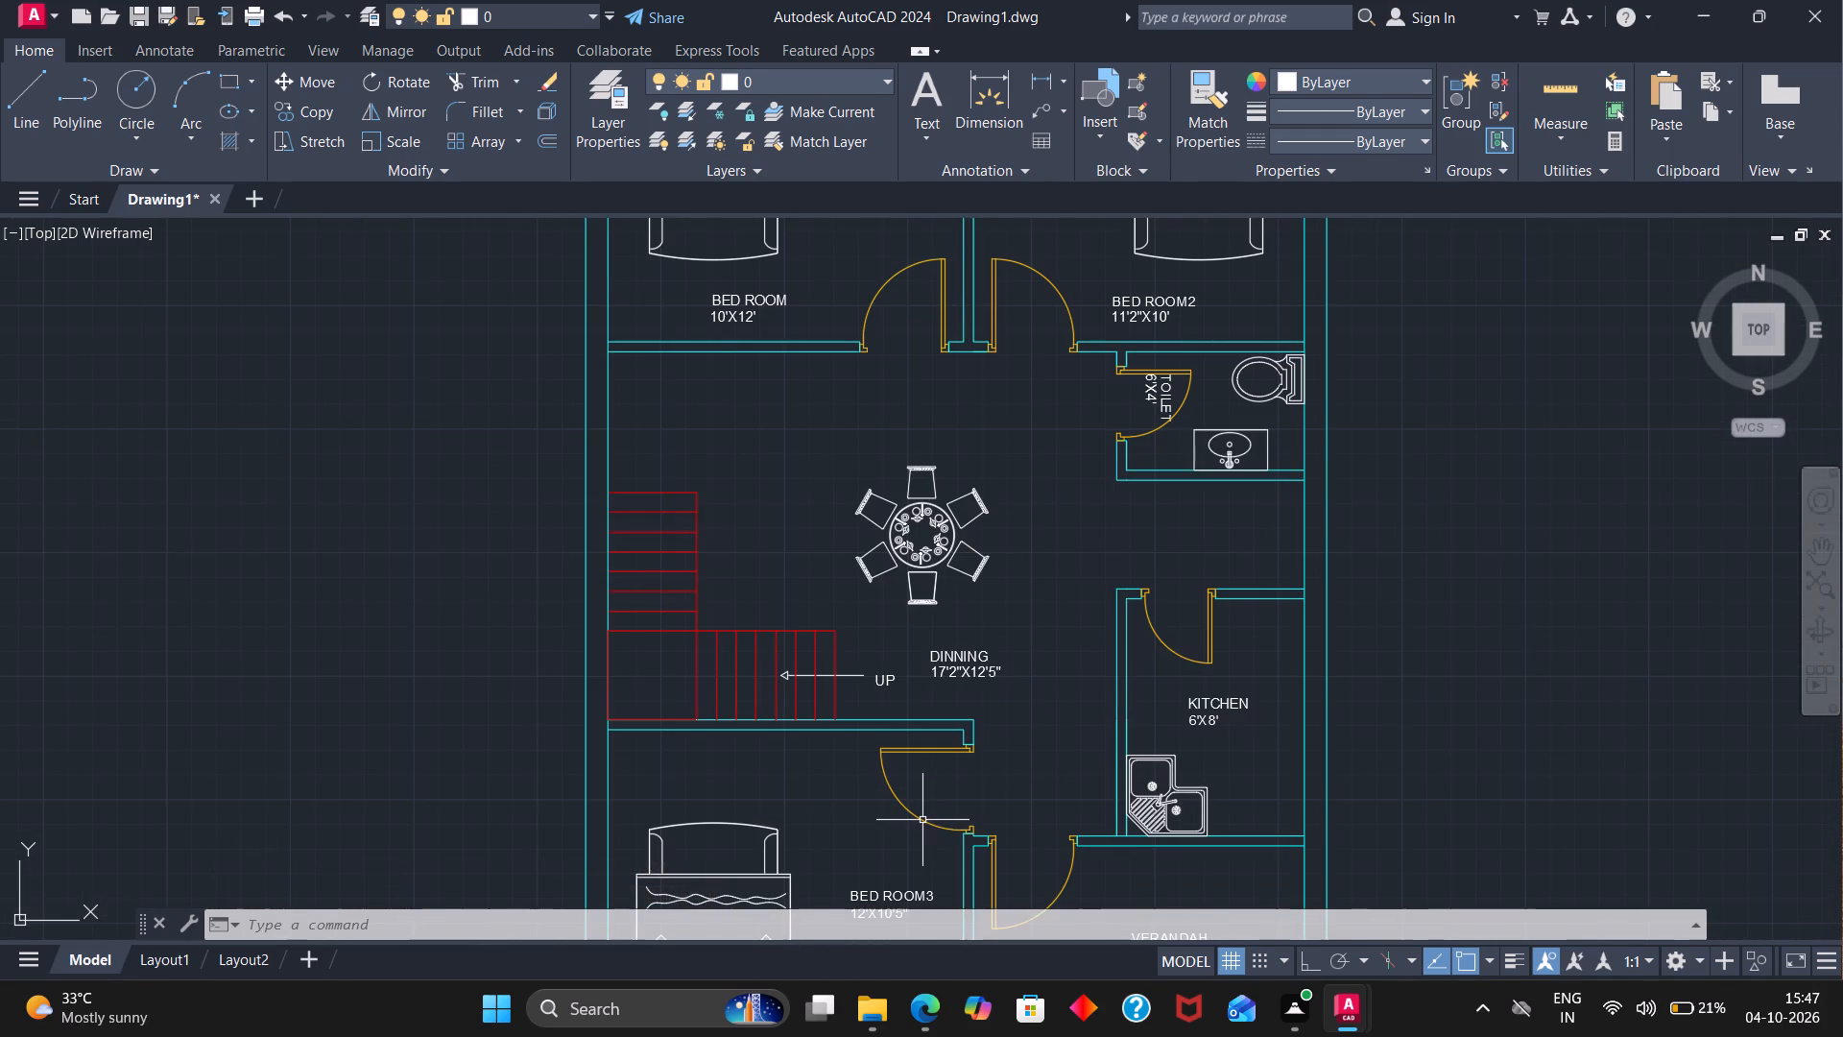
pyautogui.scroll(-2, 922, 820)
pyautogui.scroll(2, 1011, 901)
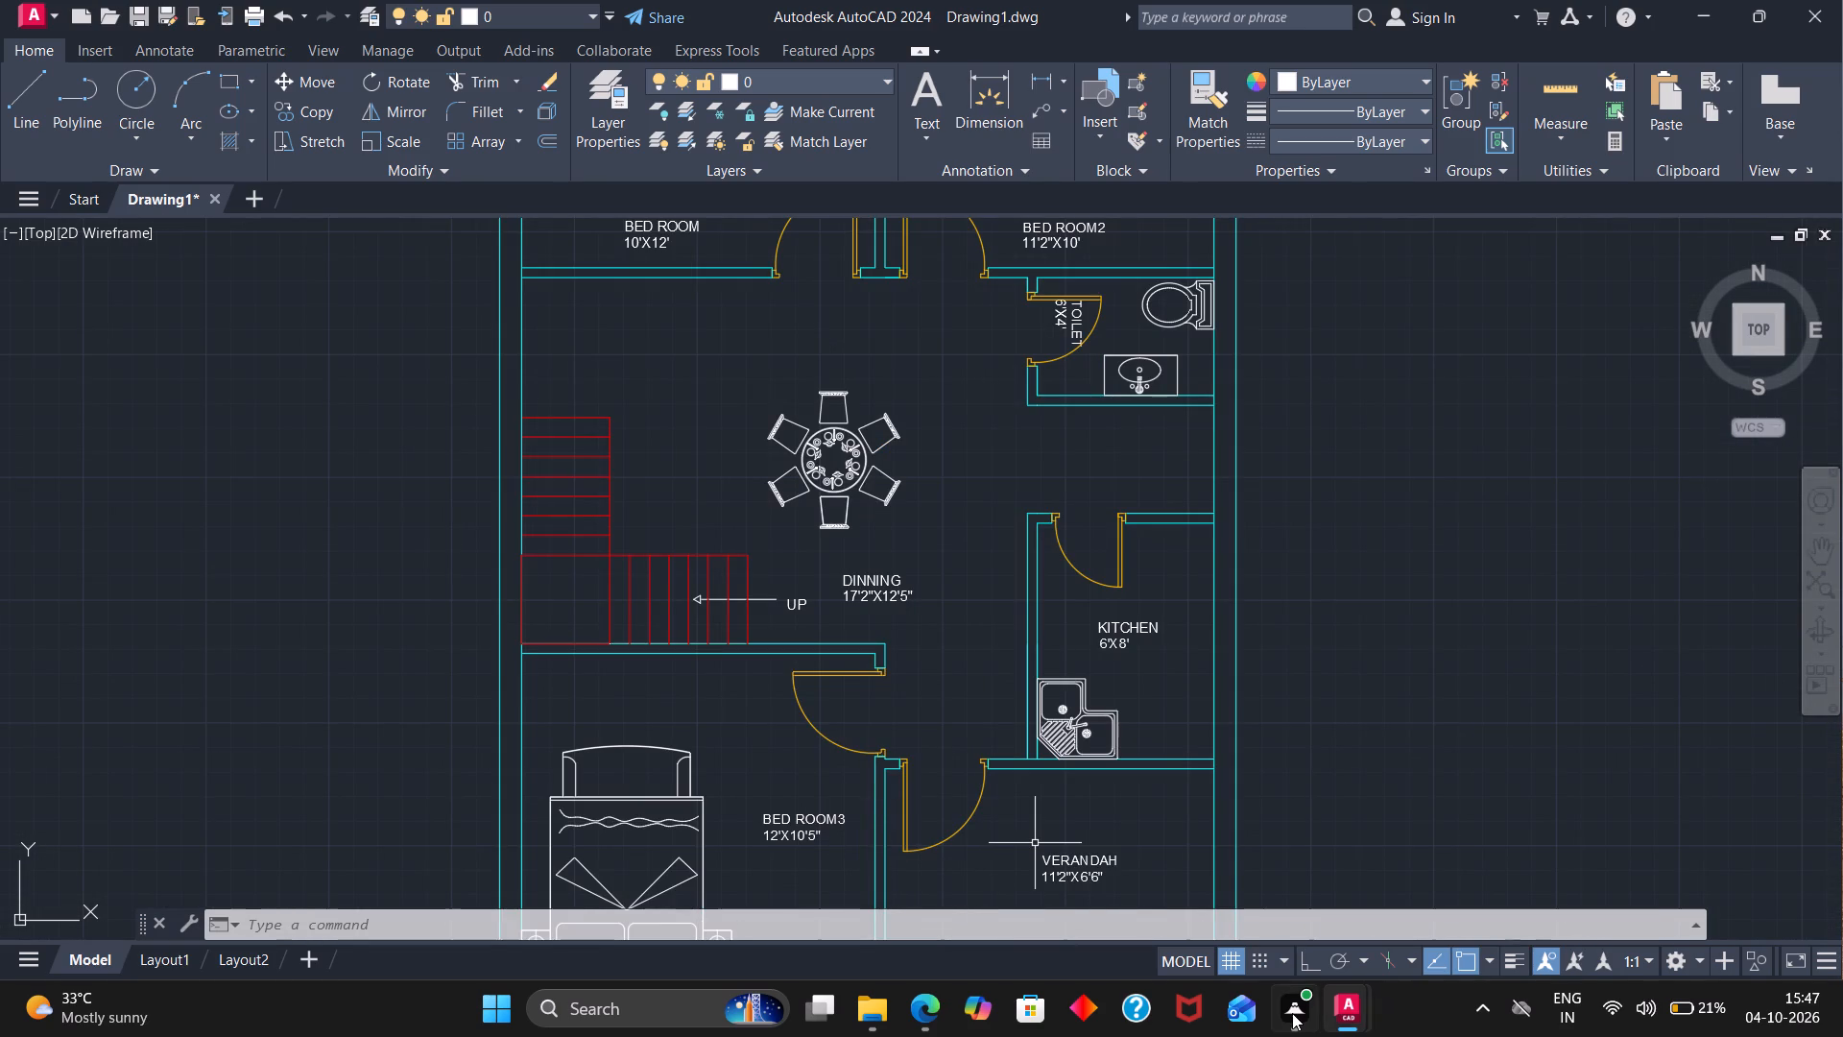
pyautogui.click(1342, 1007)
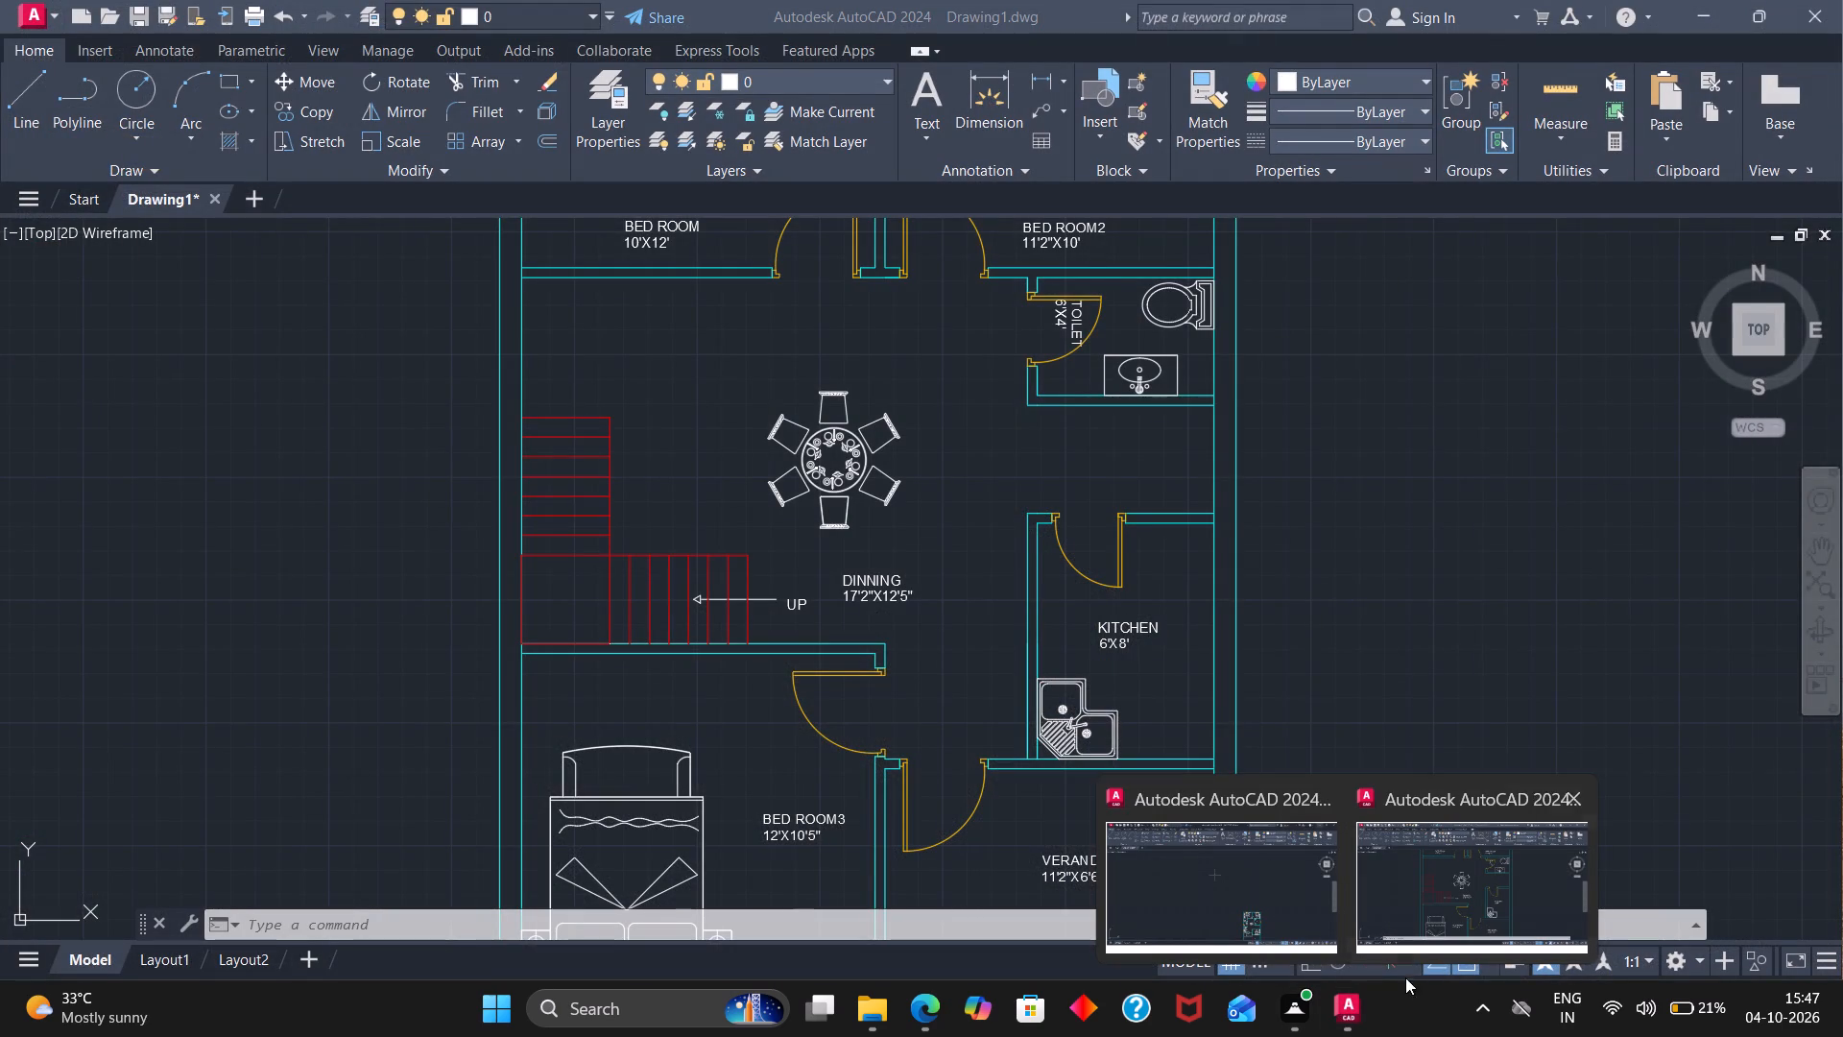
pyautogui.click(1414, 917)
pyautogui.scroll(-2, 1343, 790)
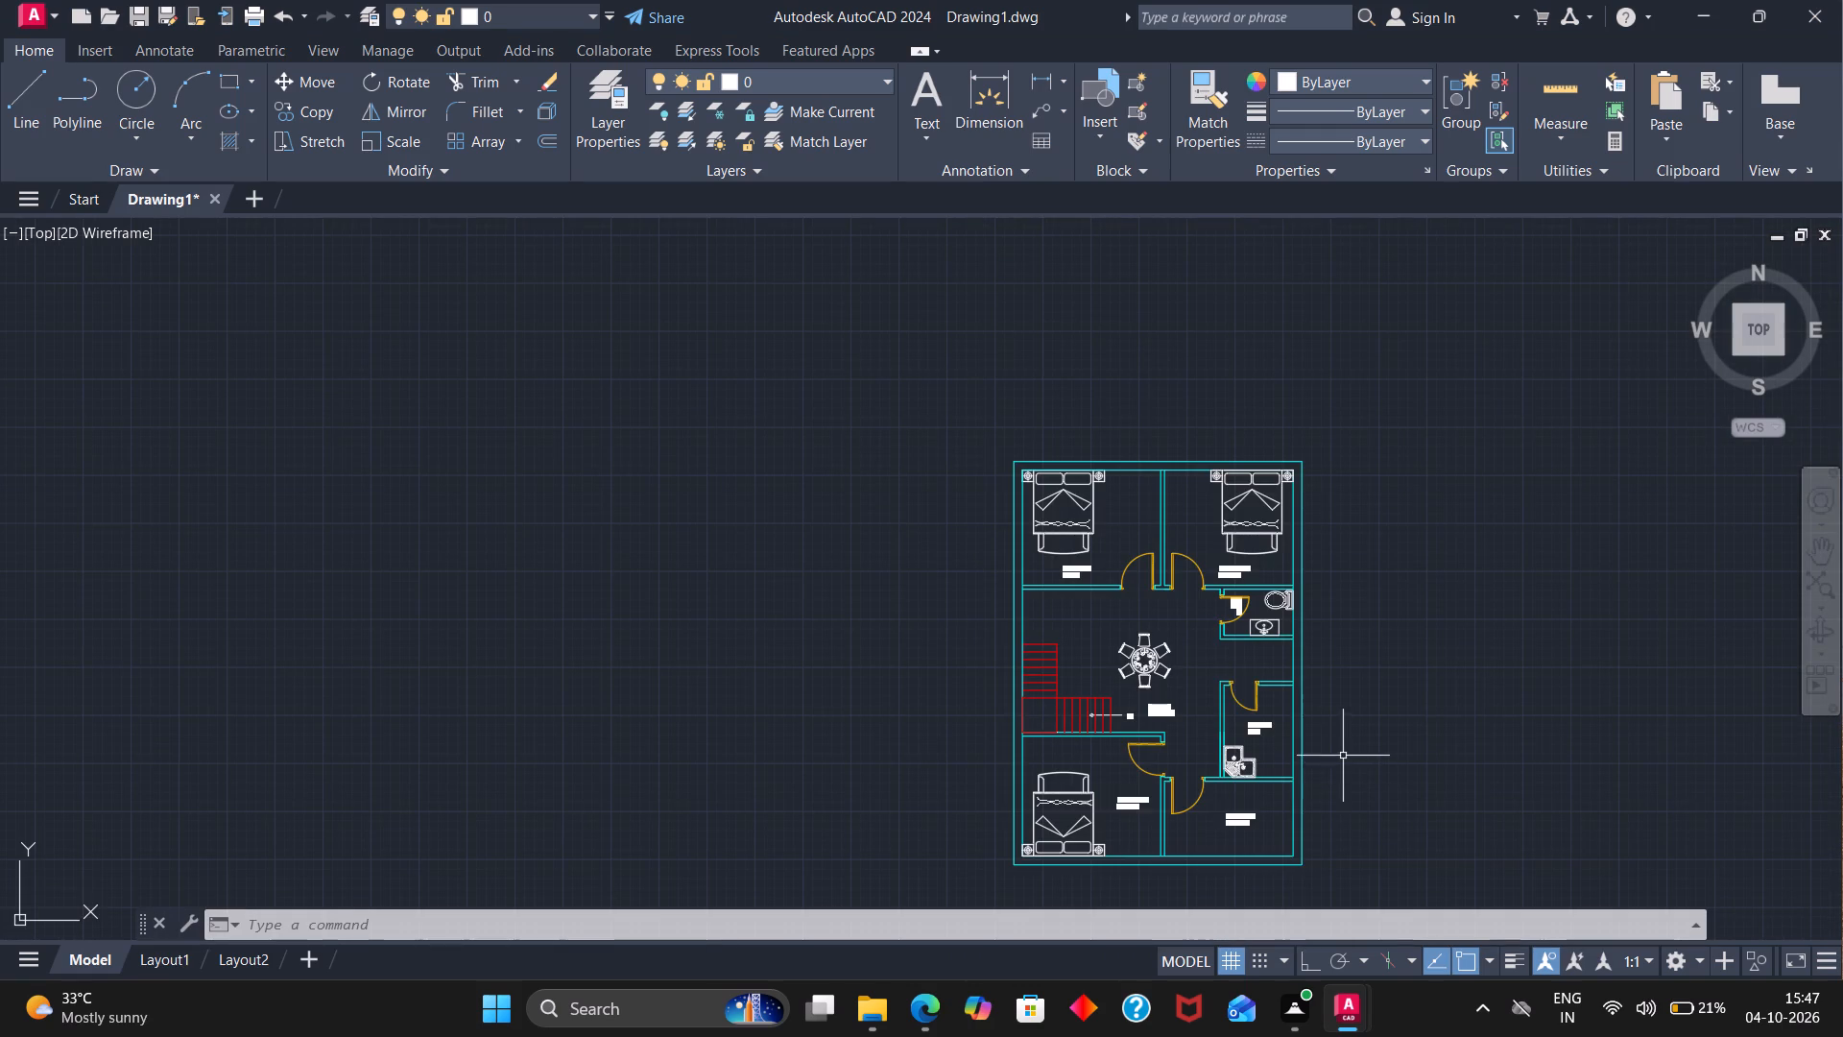
pyautogui.scroll(2, 1142, 831)
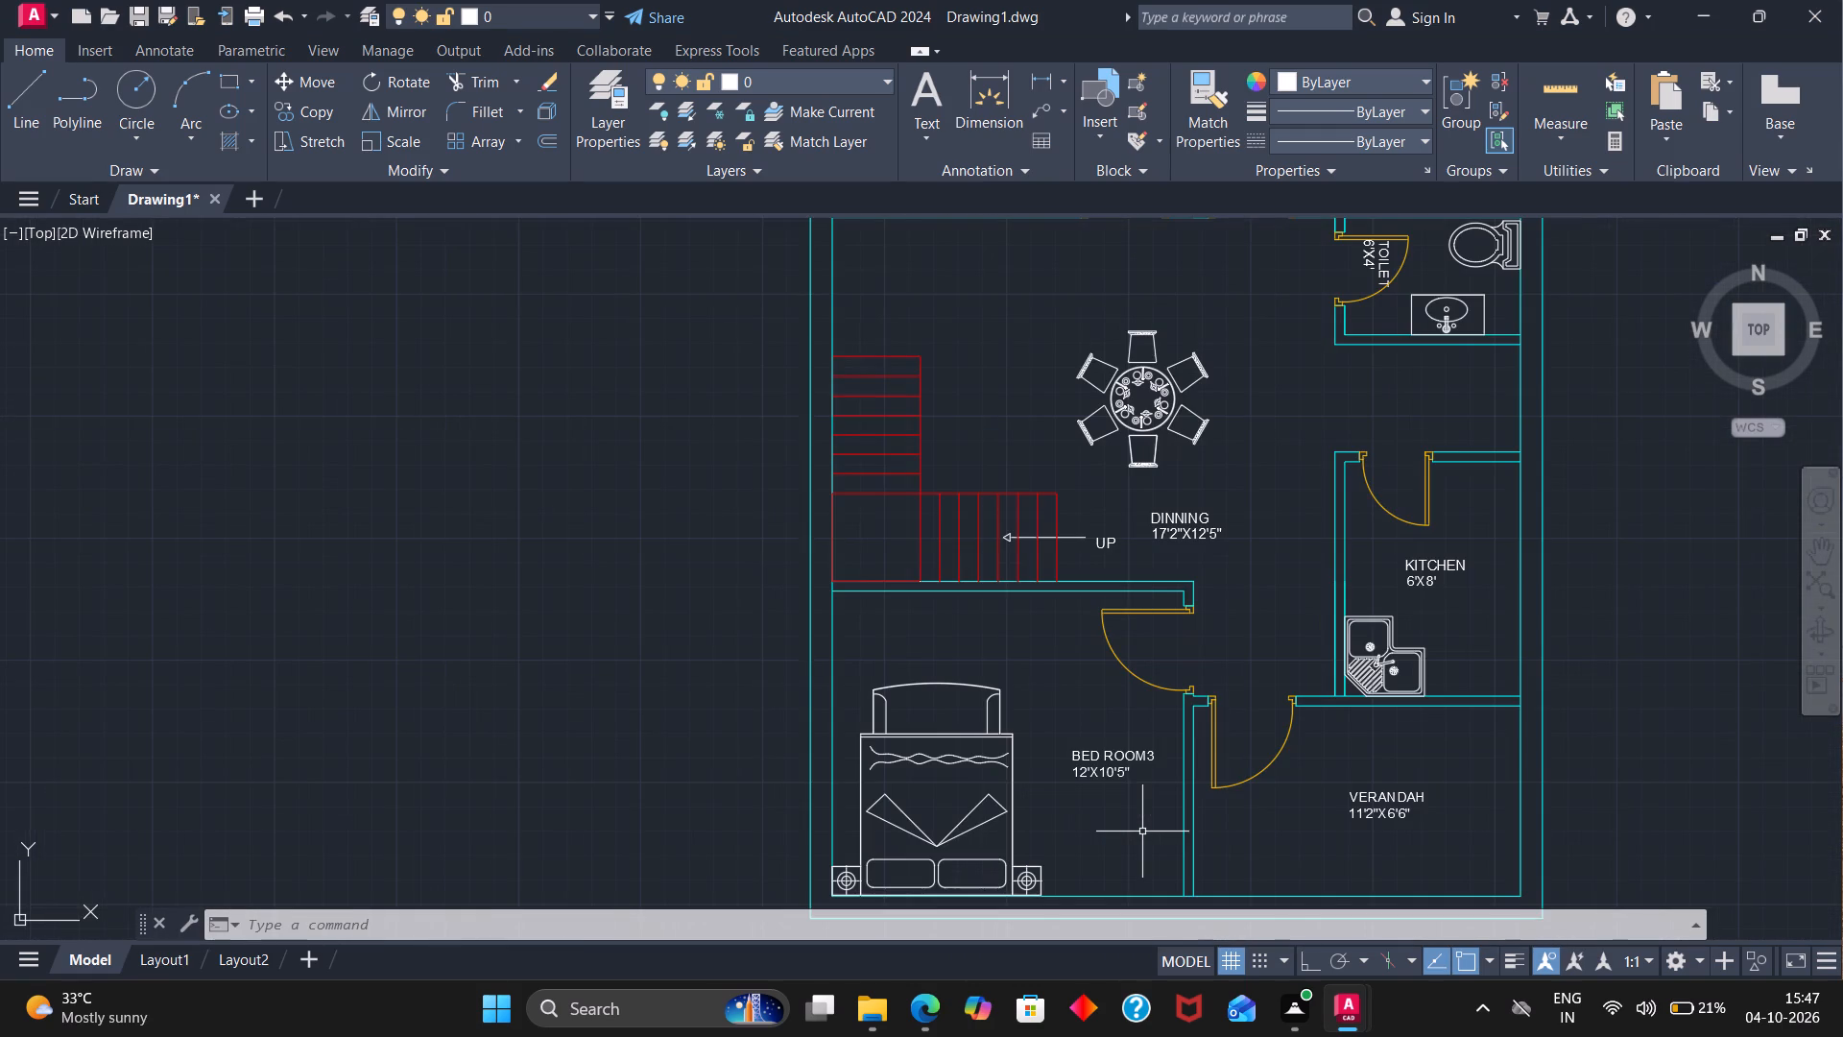
pyautogui.scroll(-2, 1142, 832)
pyautogui.scroll(1, 997, 685)
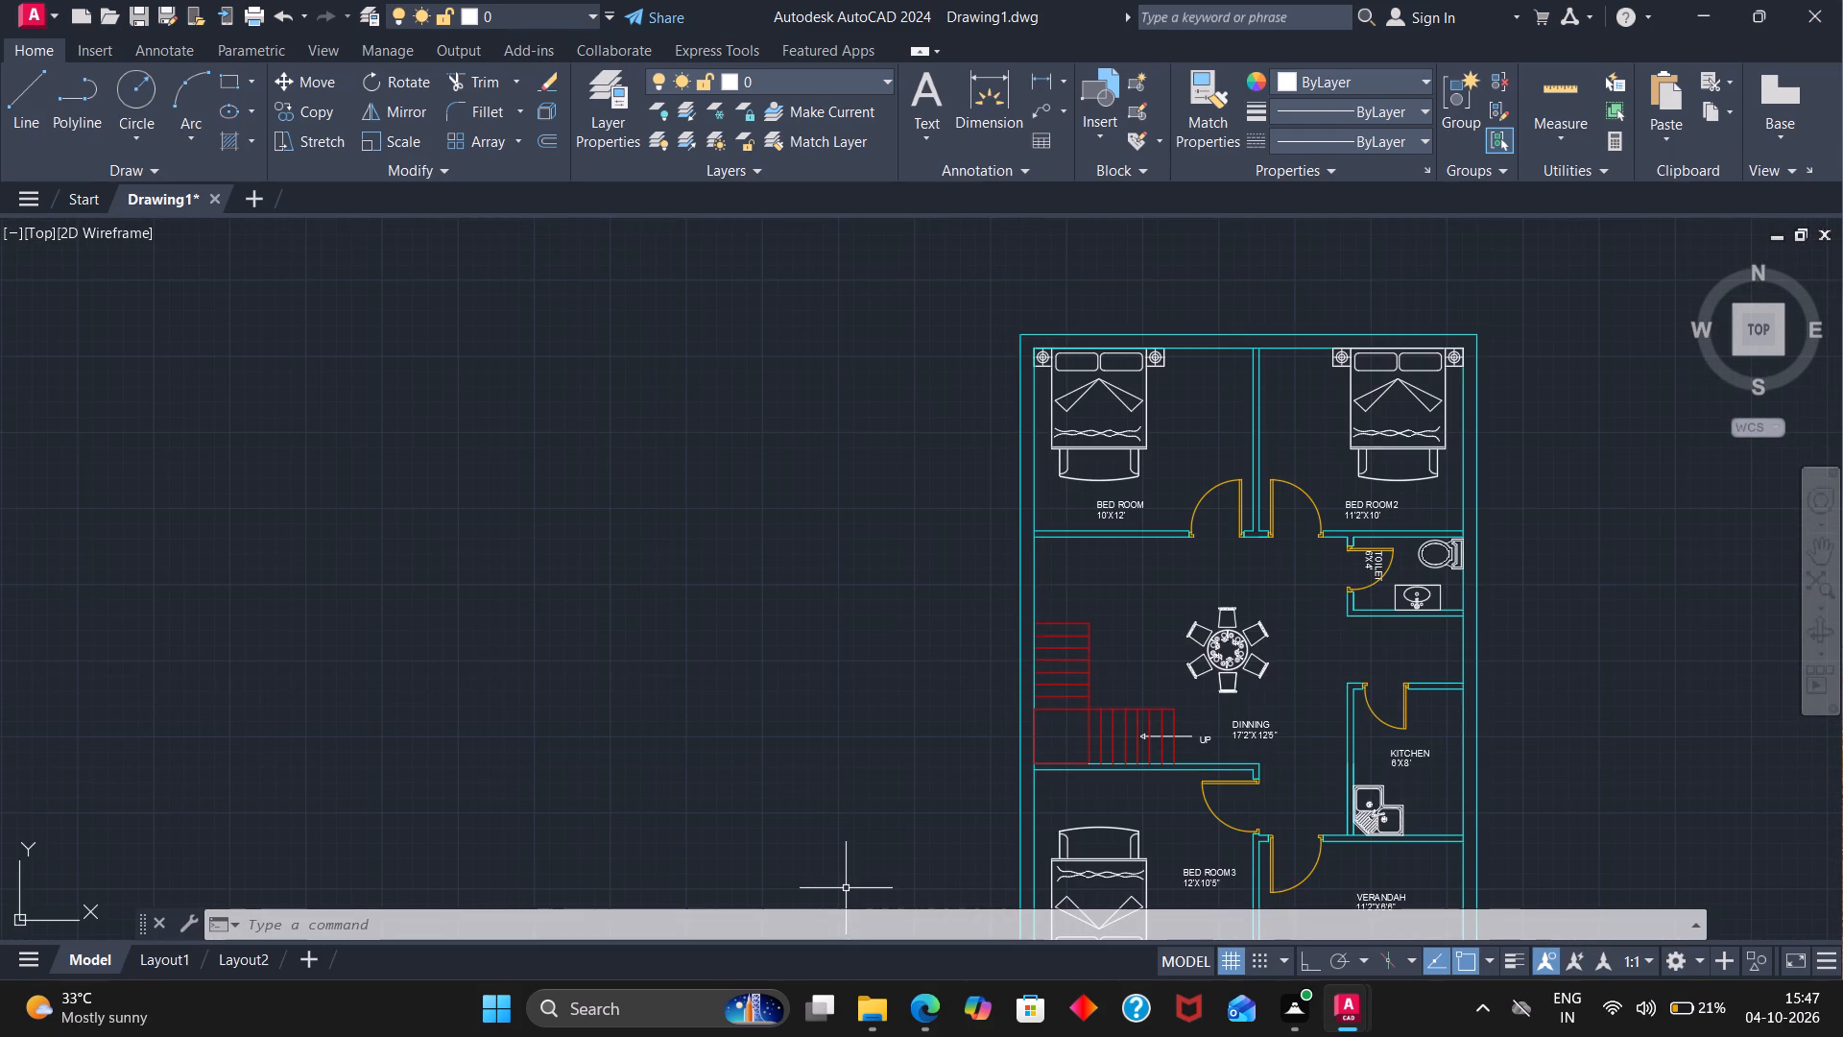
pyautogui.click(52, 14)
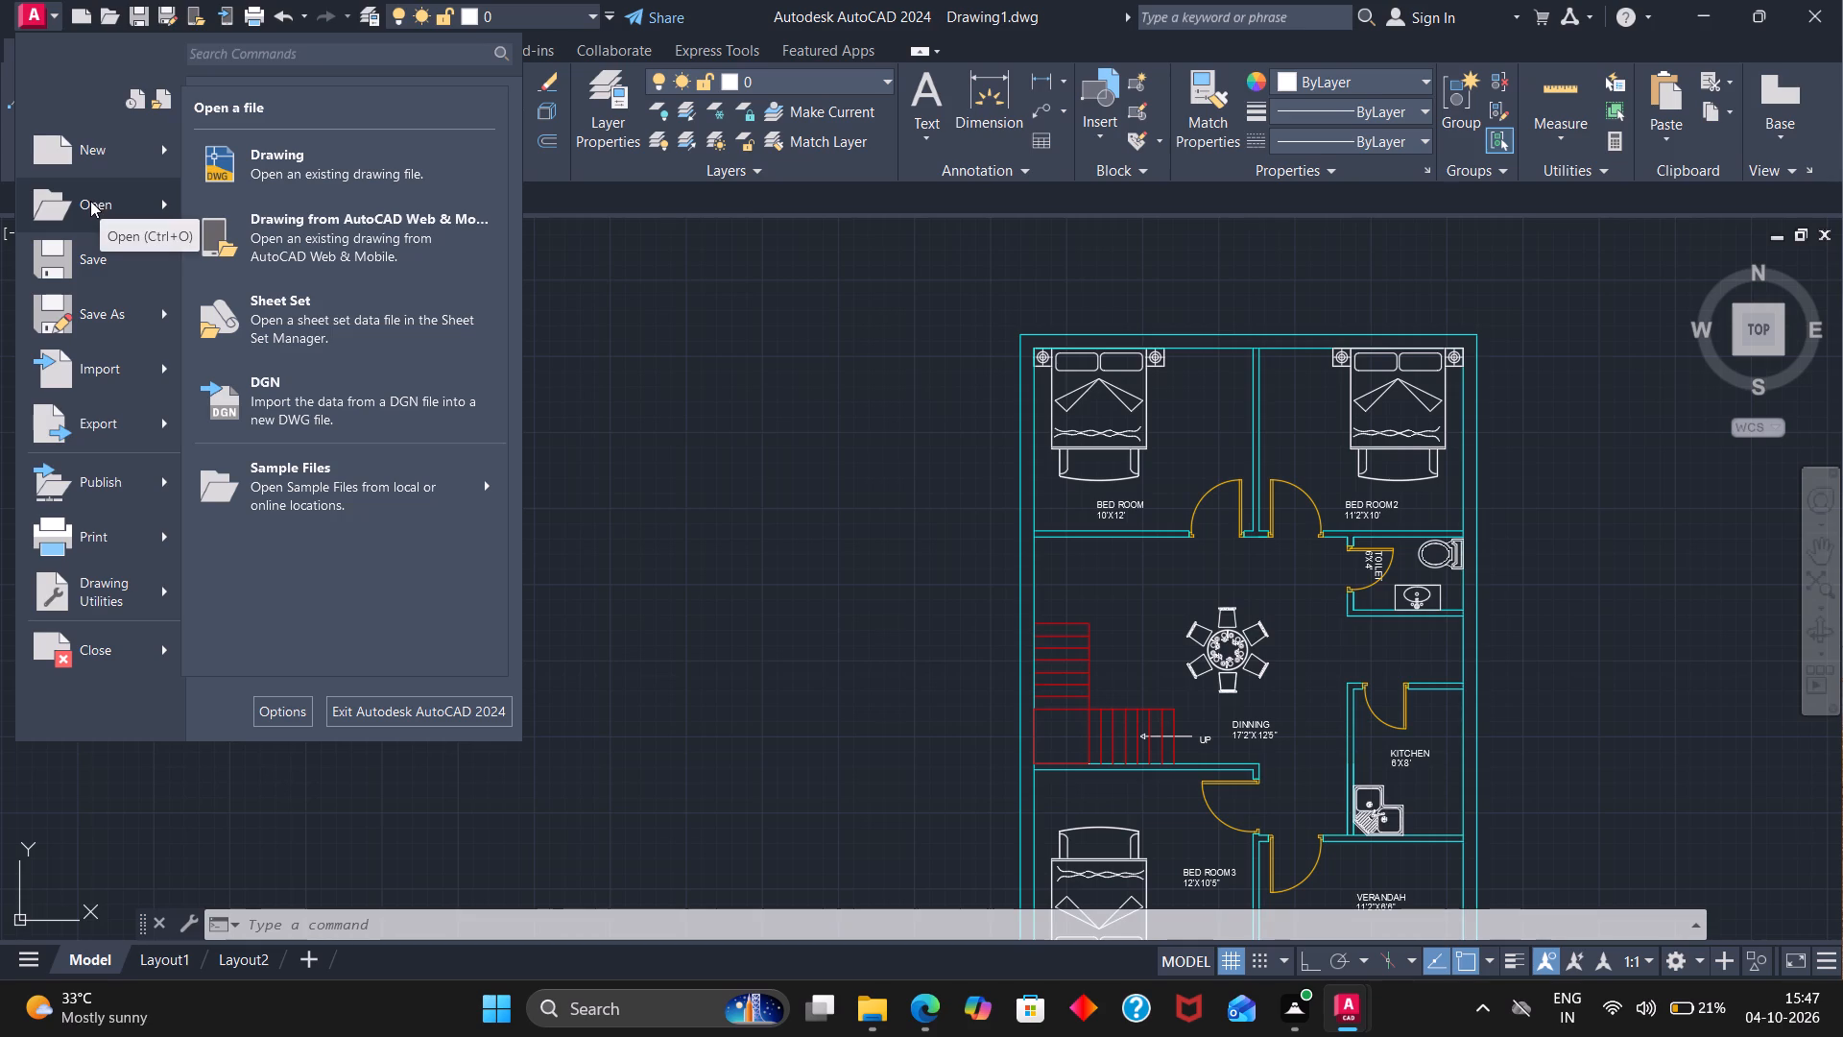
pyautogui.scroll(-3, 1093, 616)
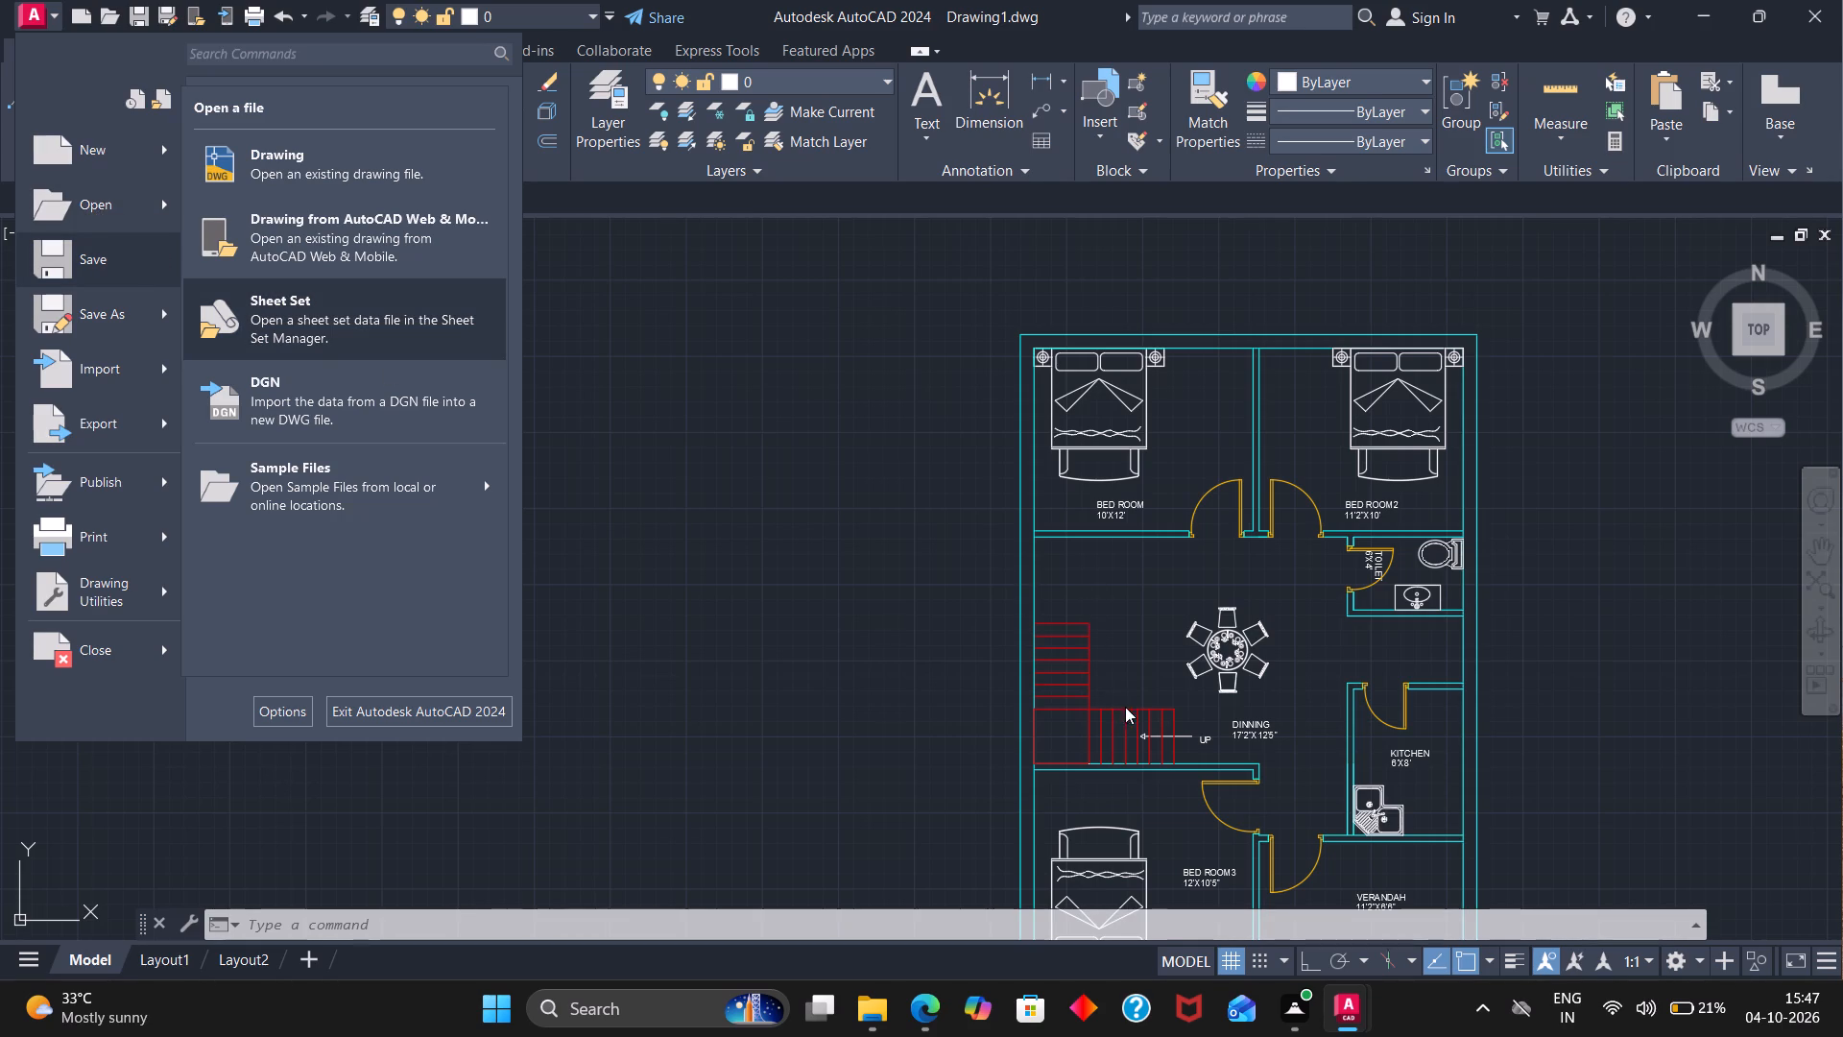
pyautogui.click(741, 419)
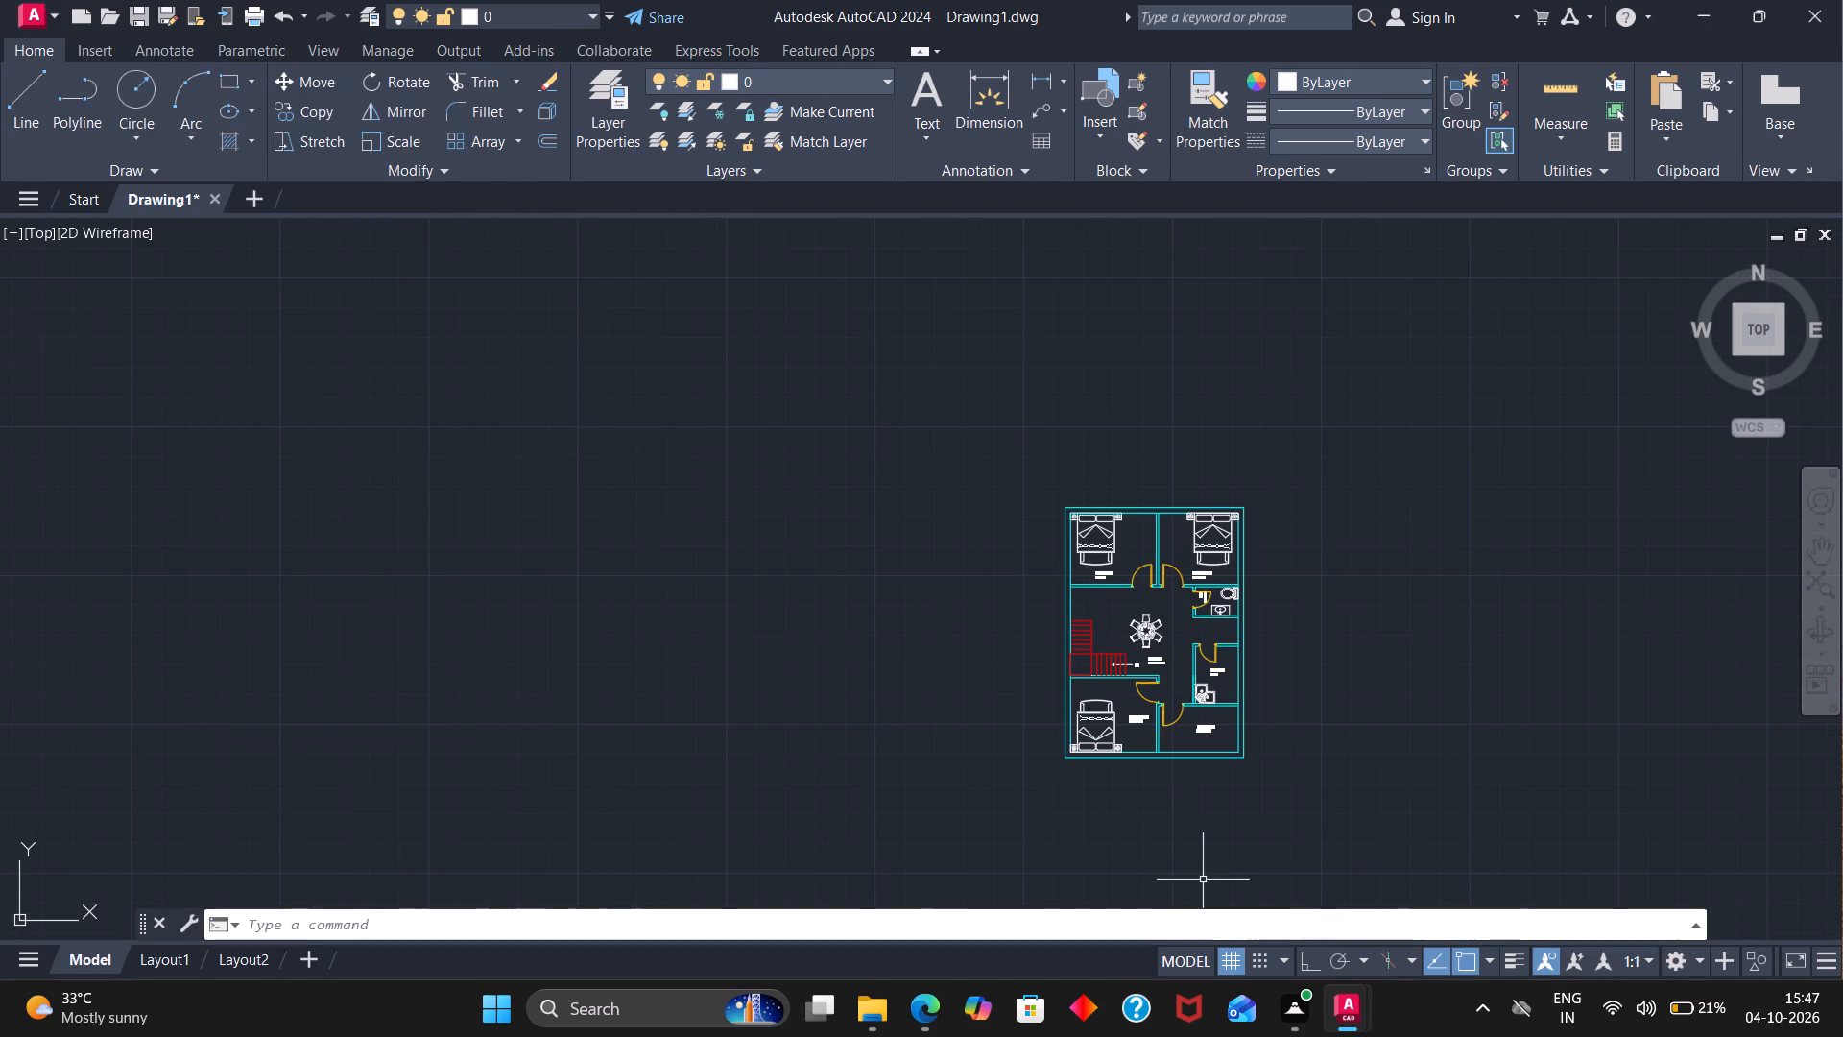
# Extend both lines of the partition between BED ROOM3 and the verandah to the outer south wall line.
pyautogui.scroll(3, 1258, 857)
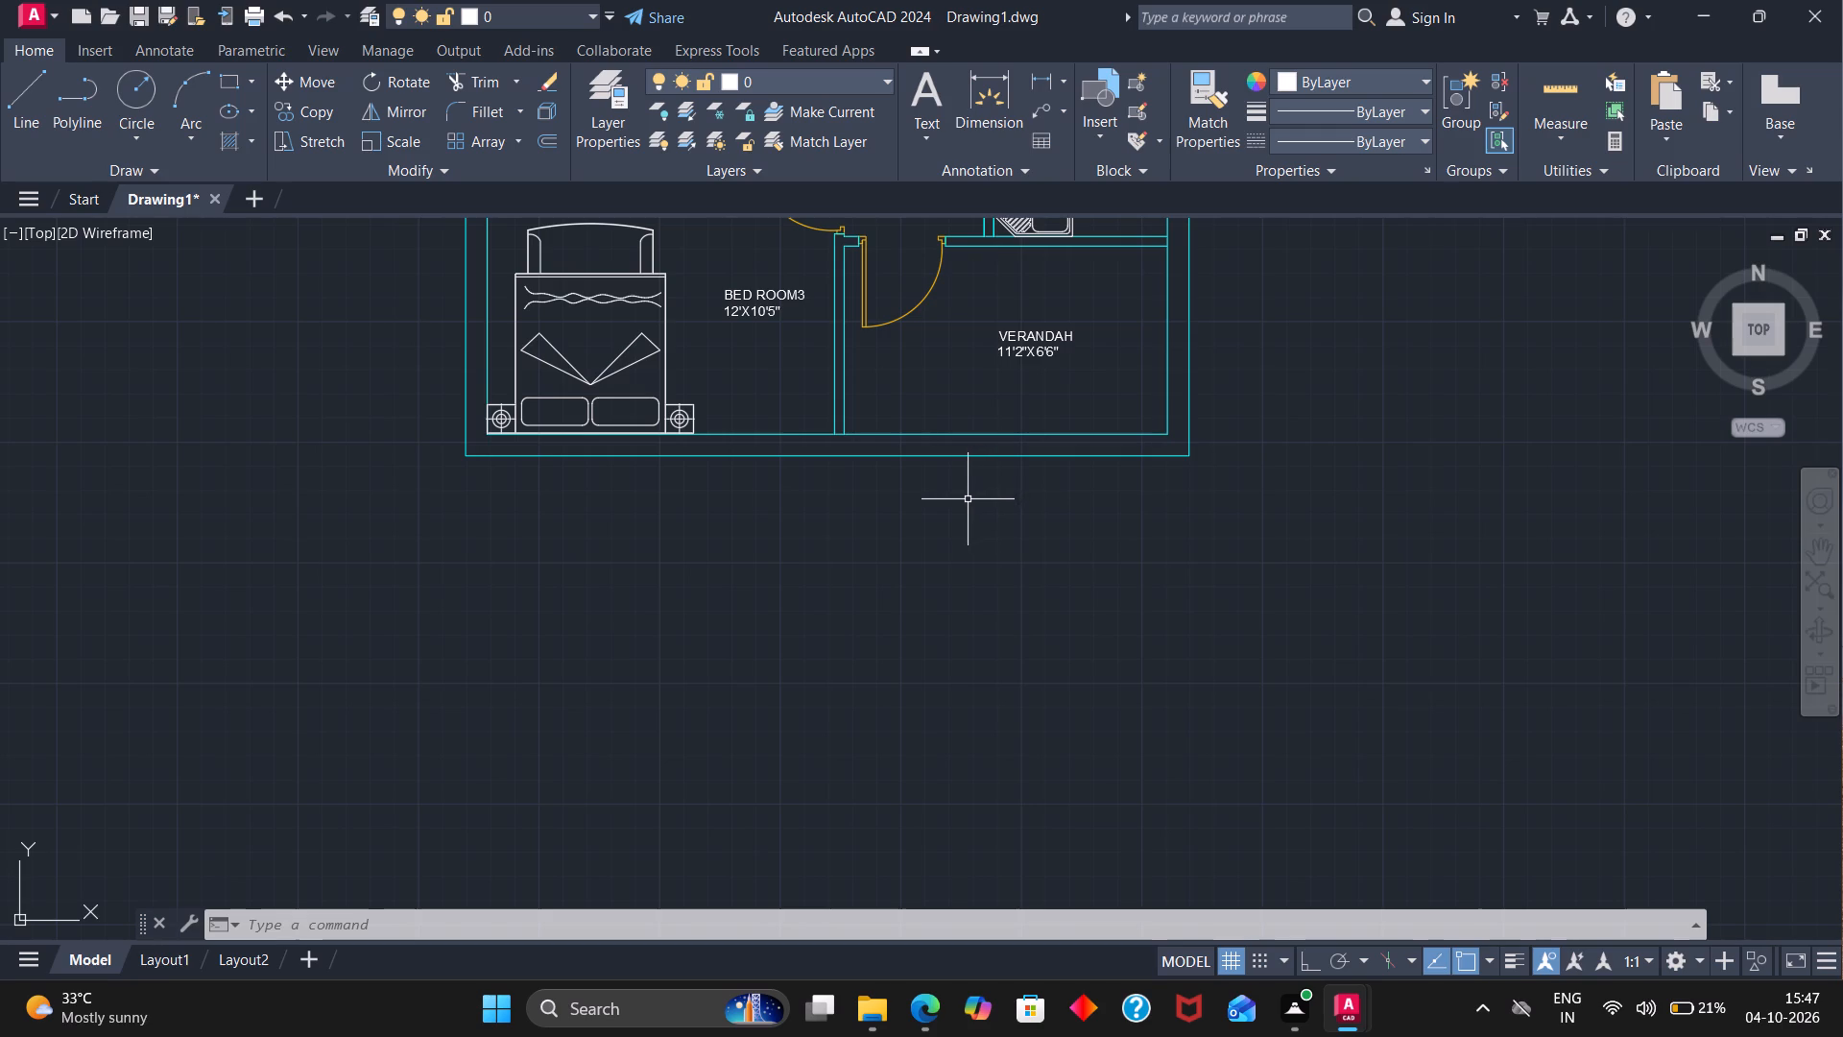
pyautogui.scroll(2, 921, 355)
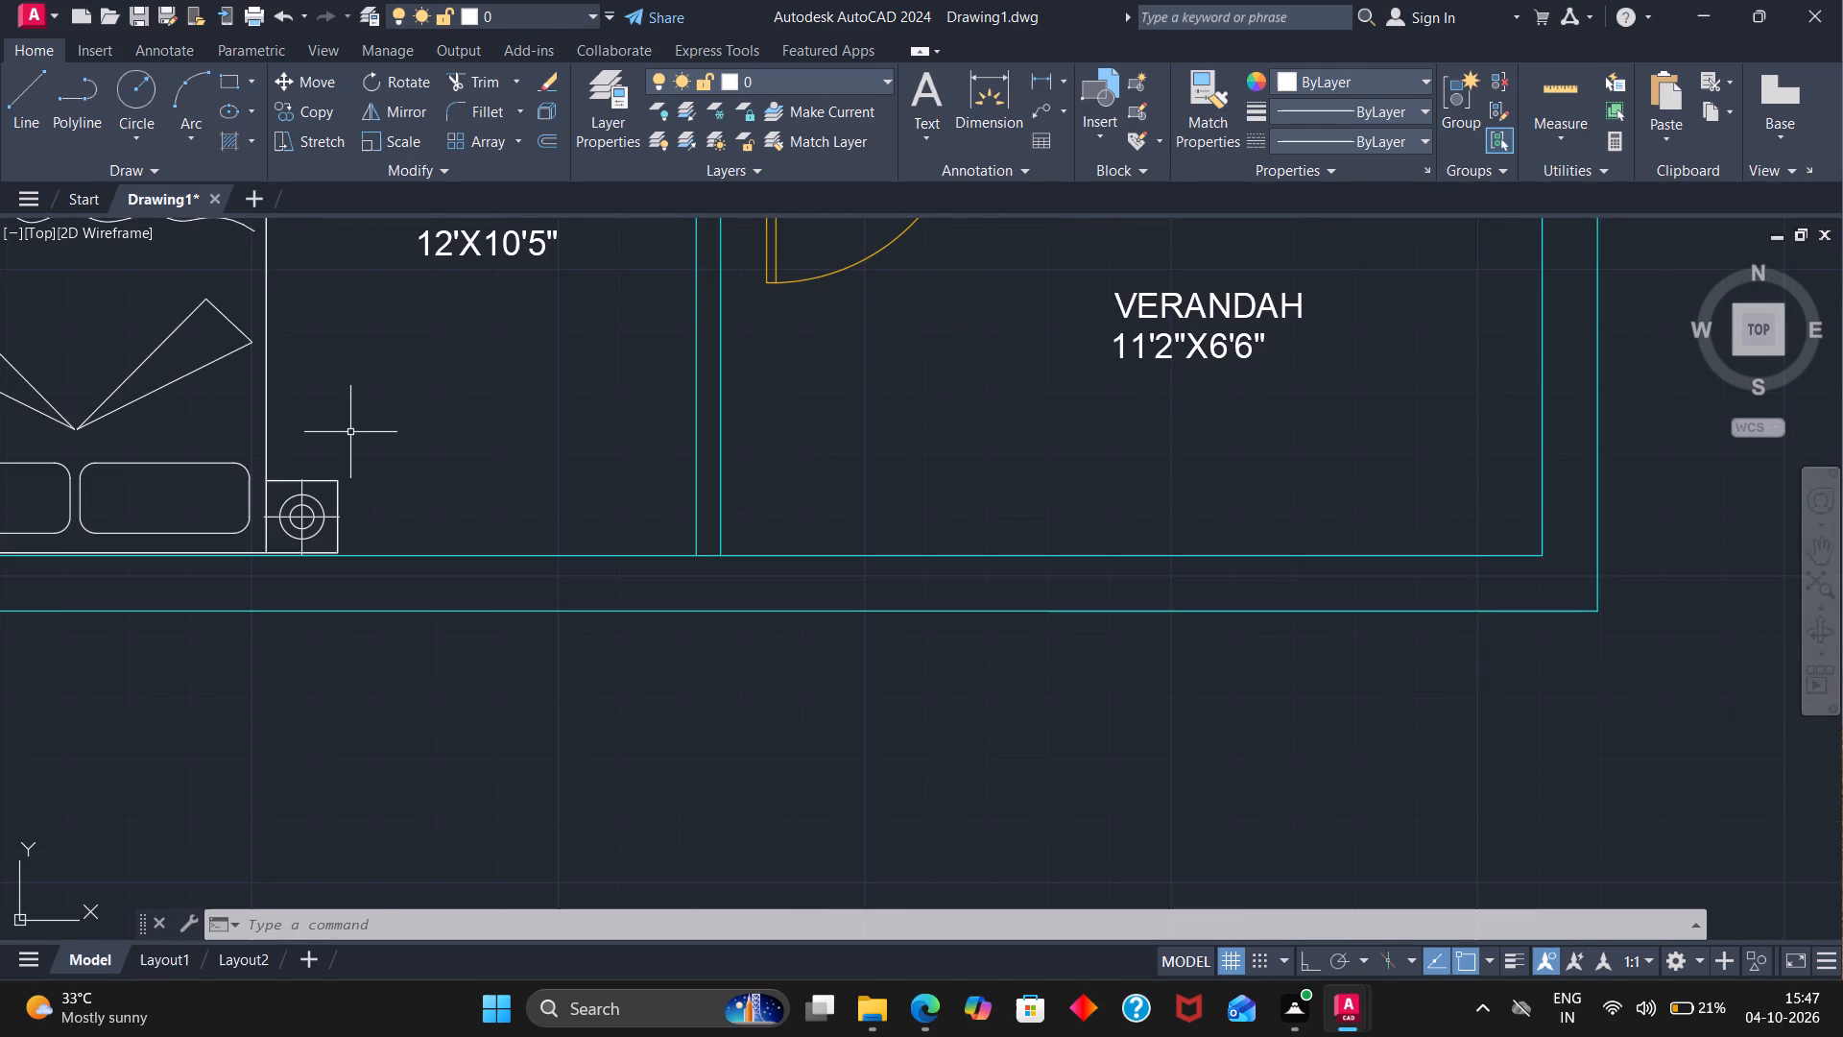
pyautogui.write('EX')
pyautogui.press('Return')
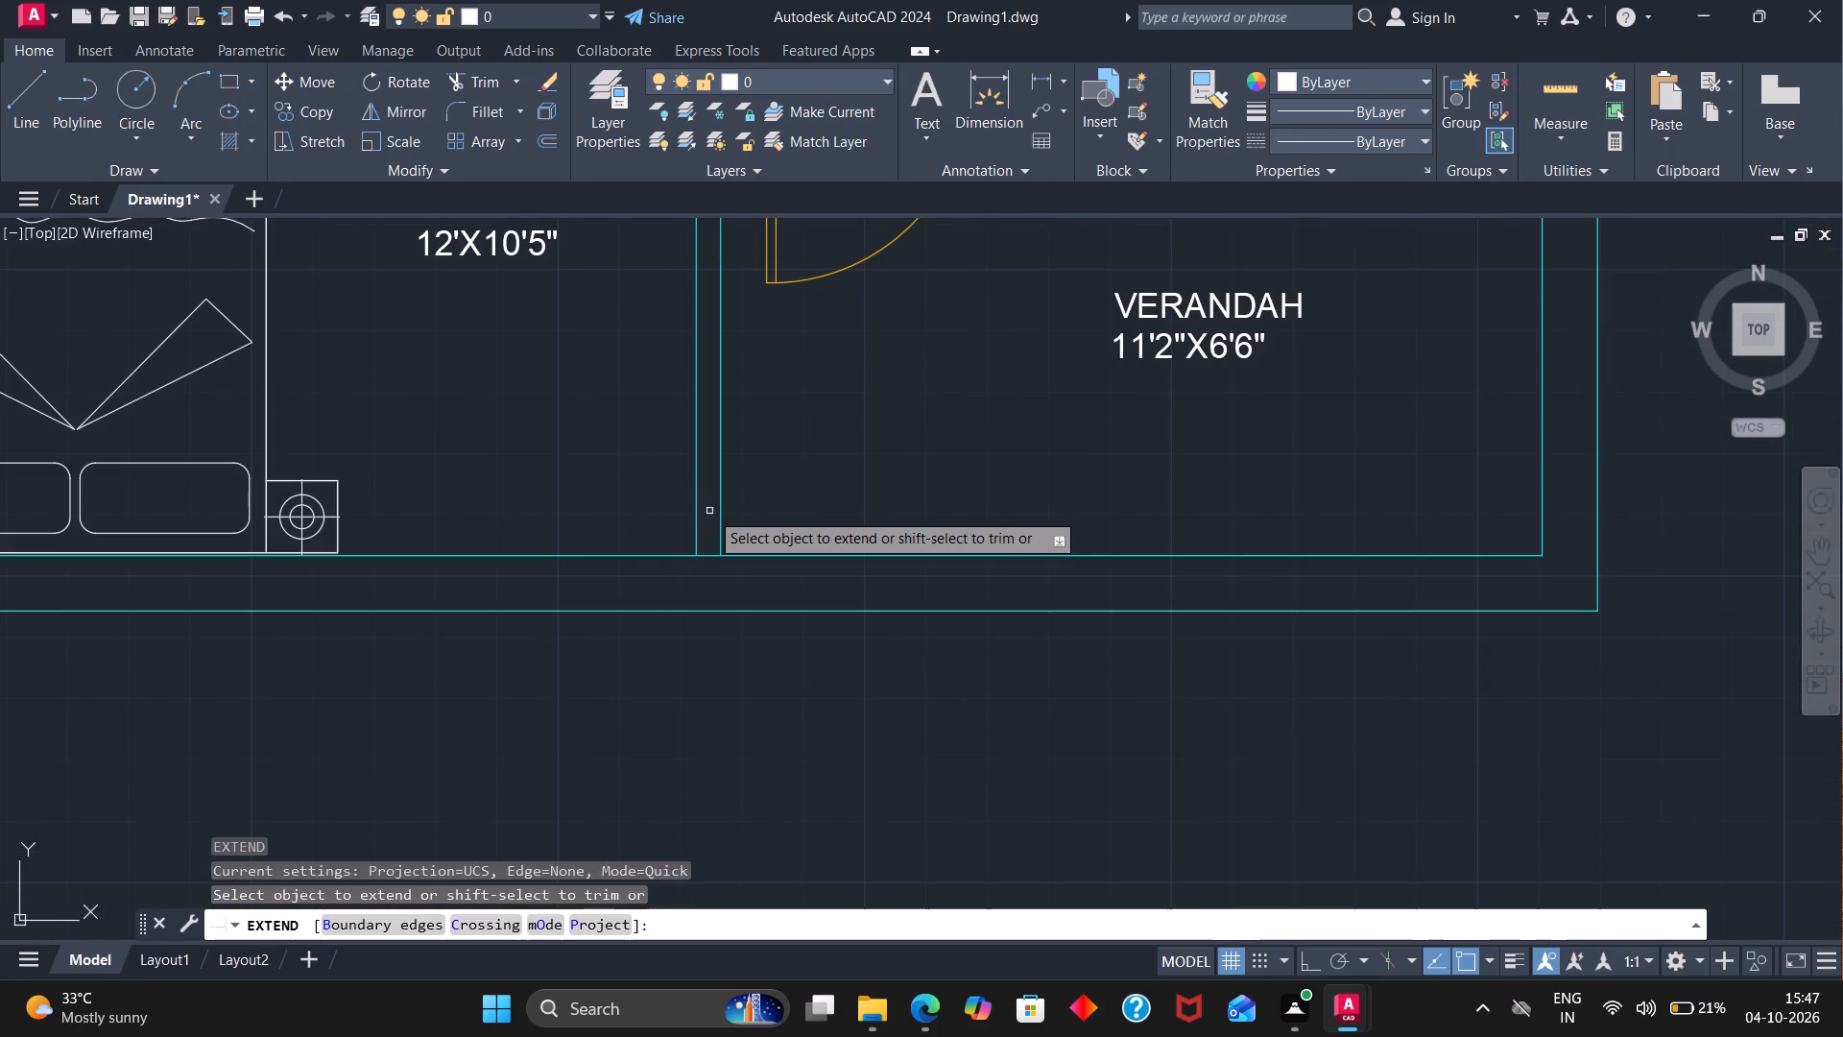
pyautogui.click(697, 511)
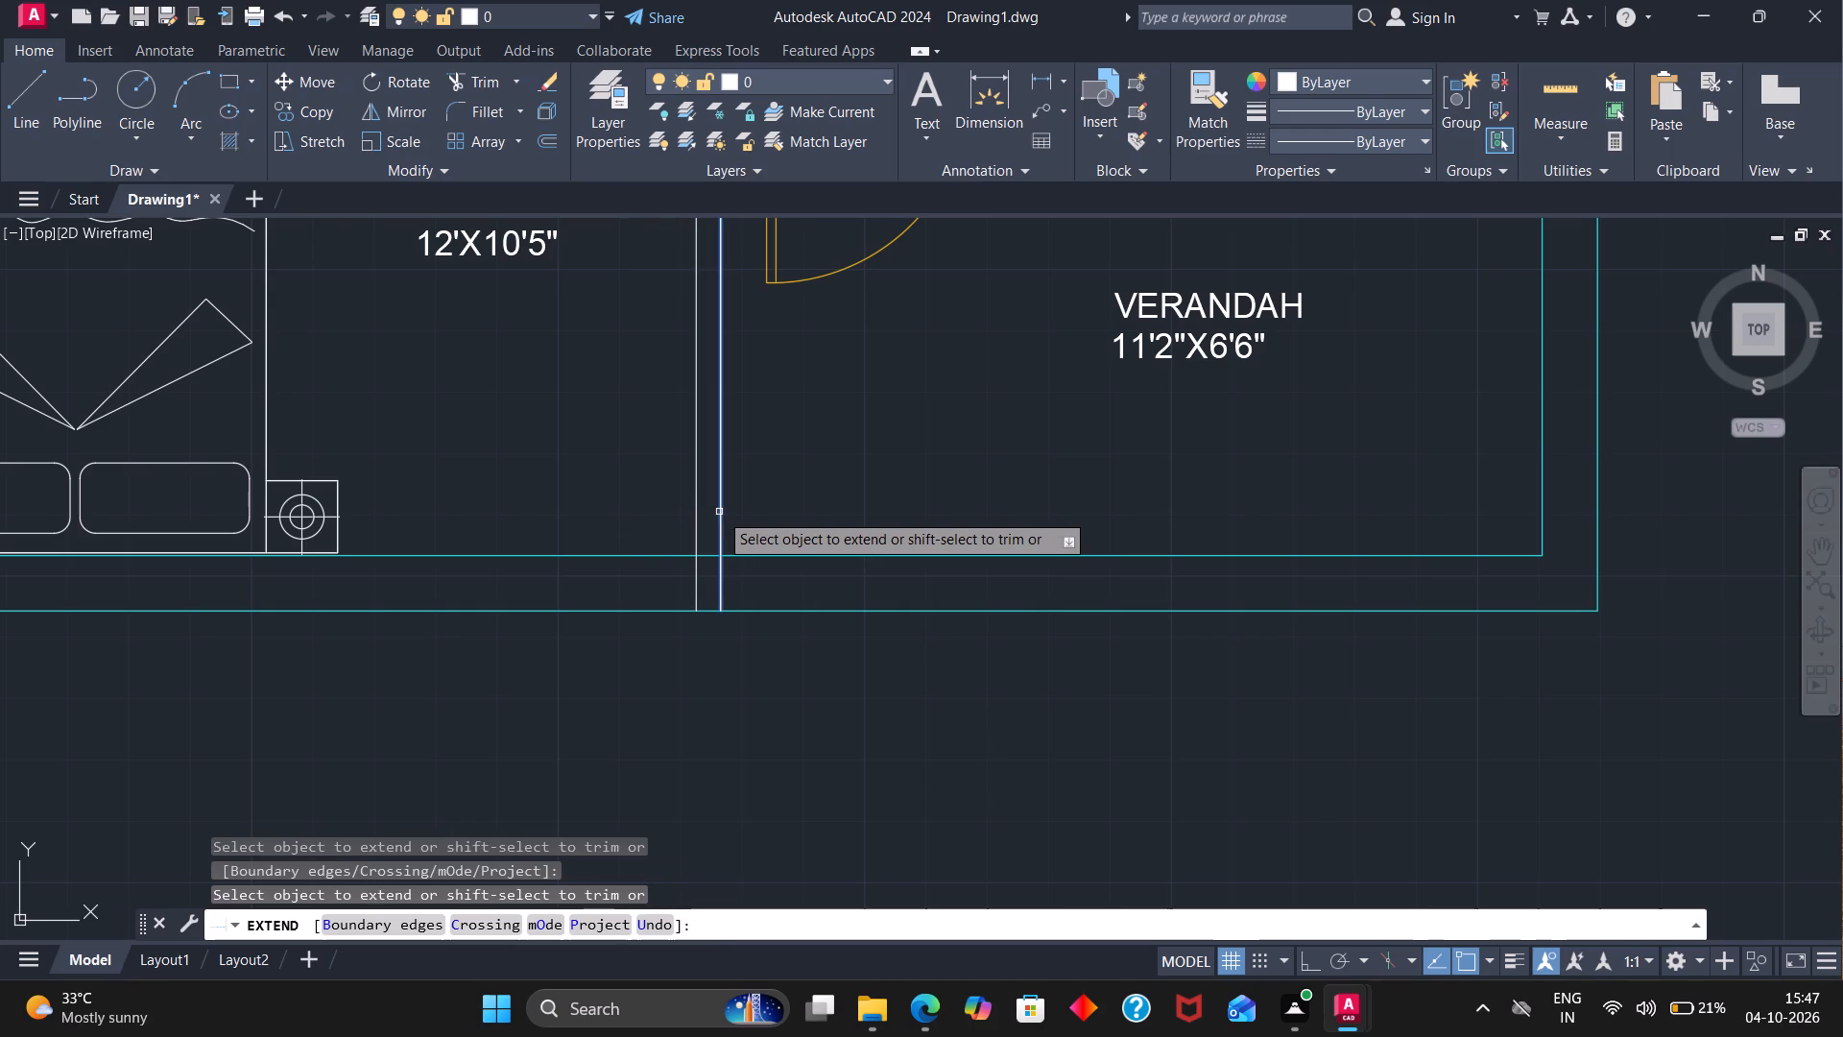
pyautogui.click(720, 512)
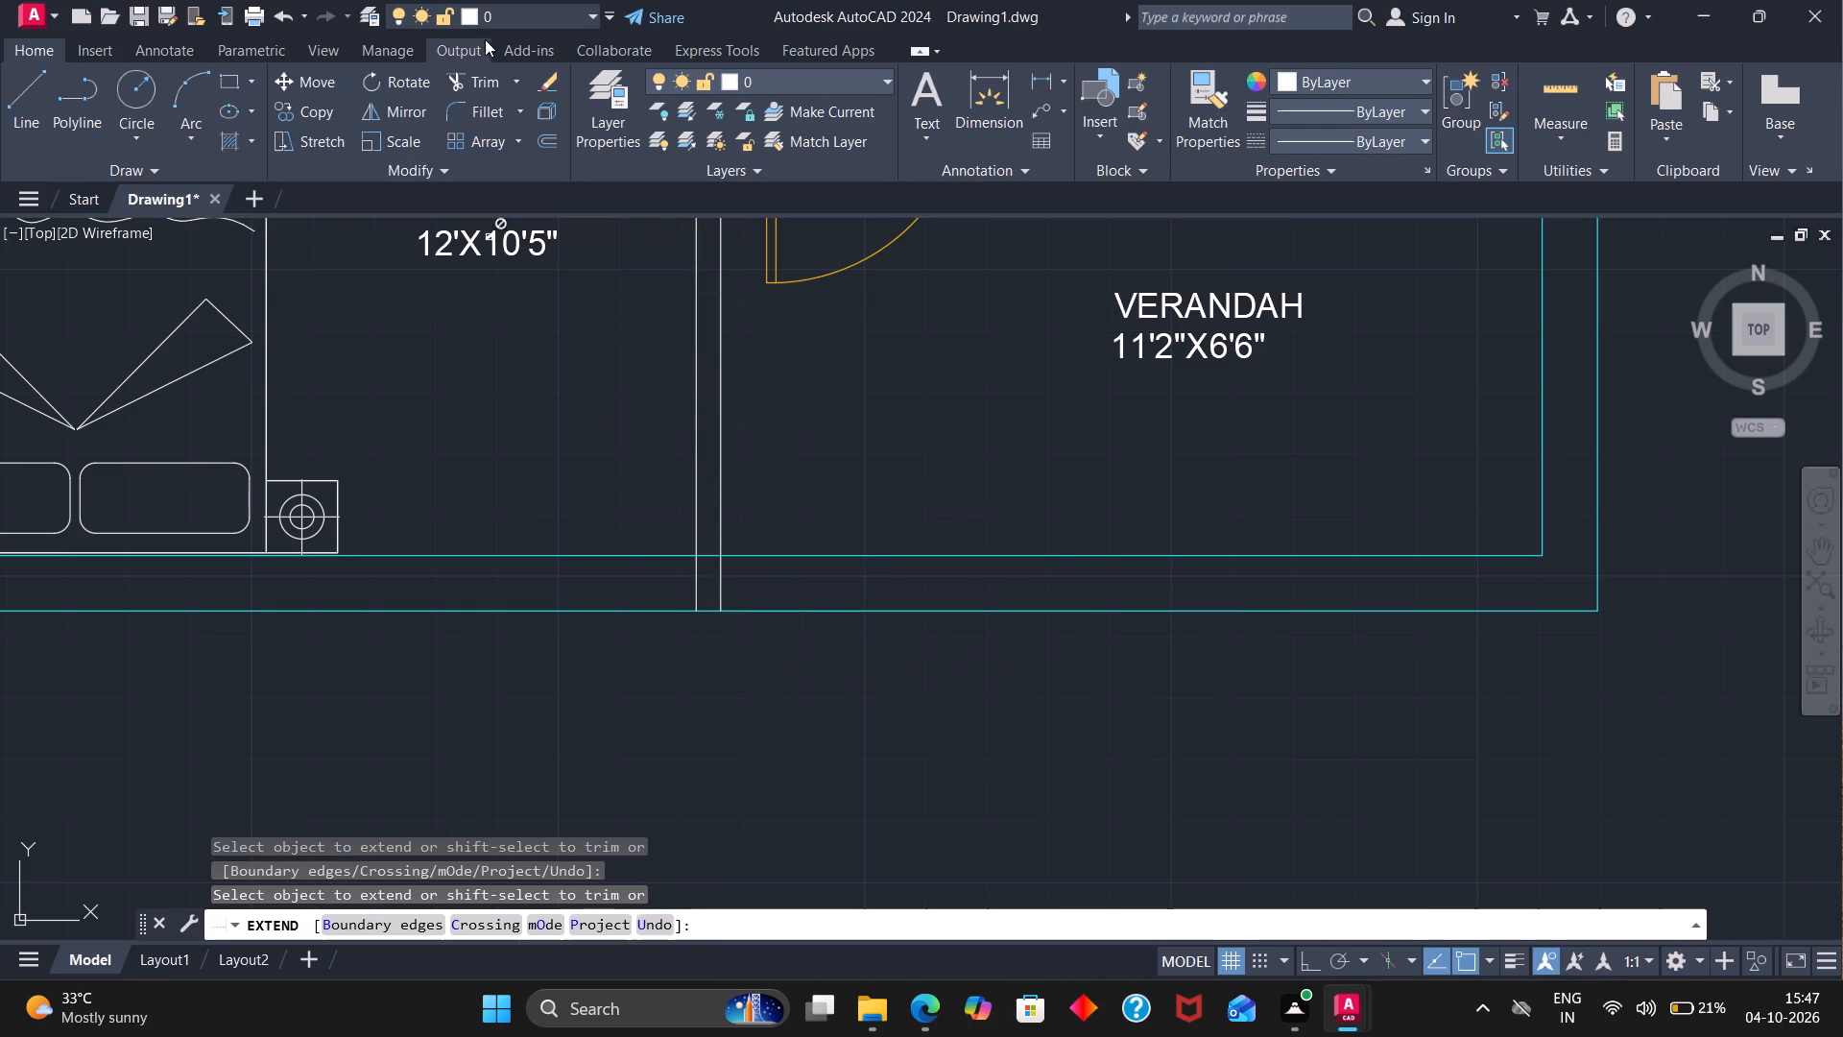
# Trim away the inner south wall line along the verandah, between the BED ROOM3 partition and the east wall.
pyautogui.click(480, 77)
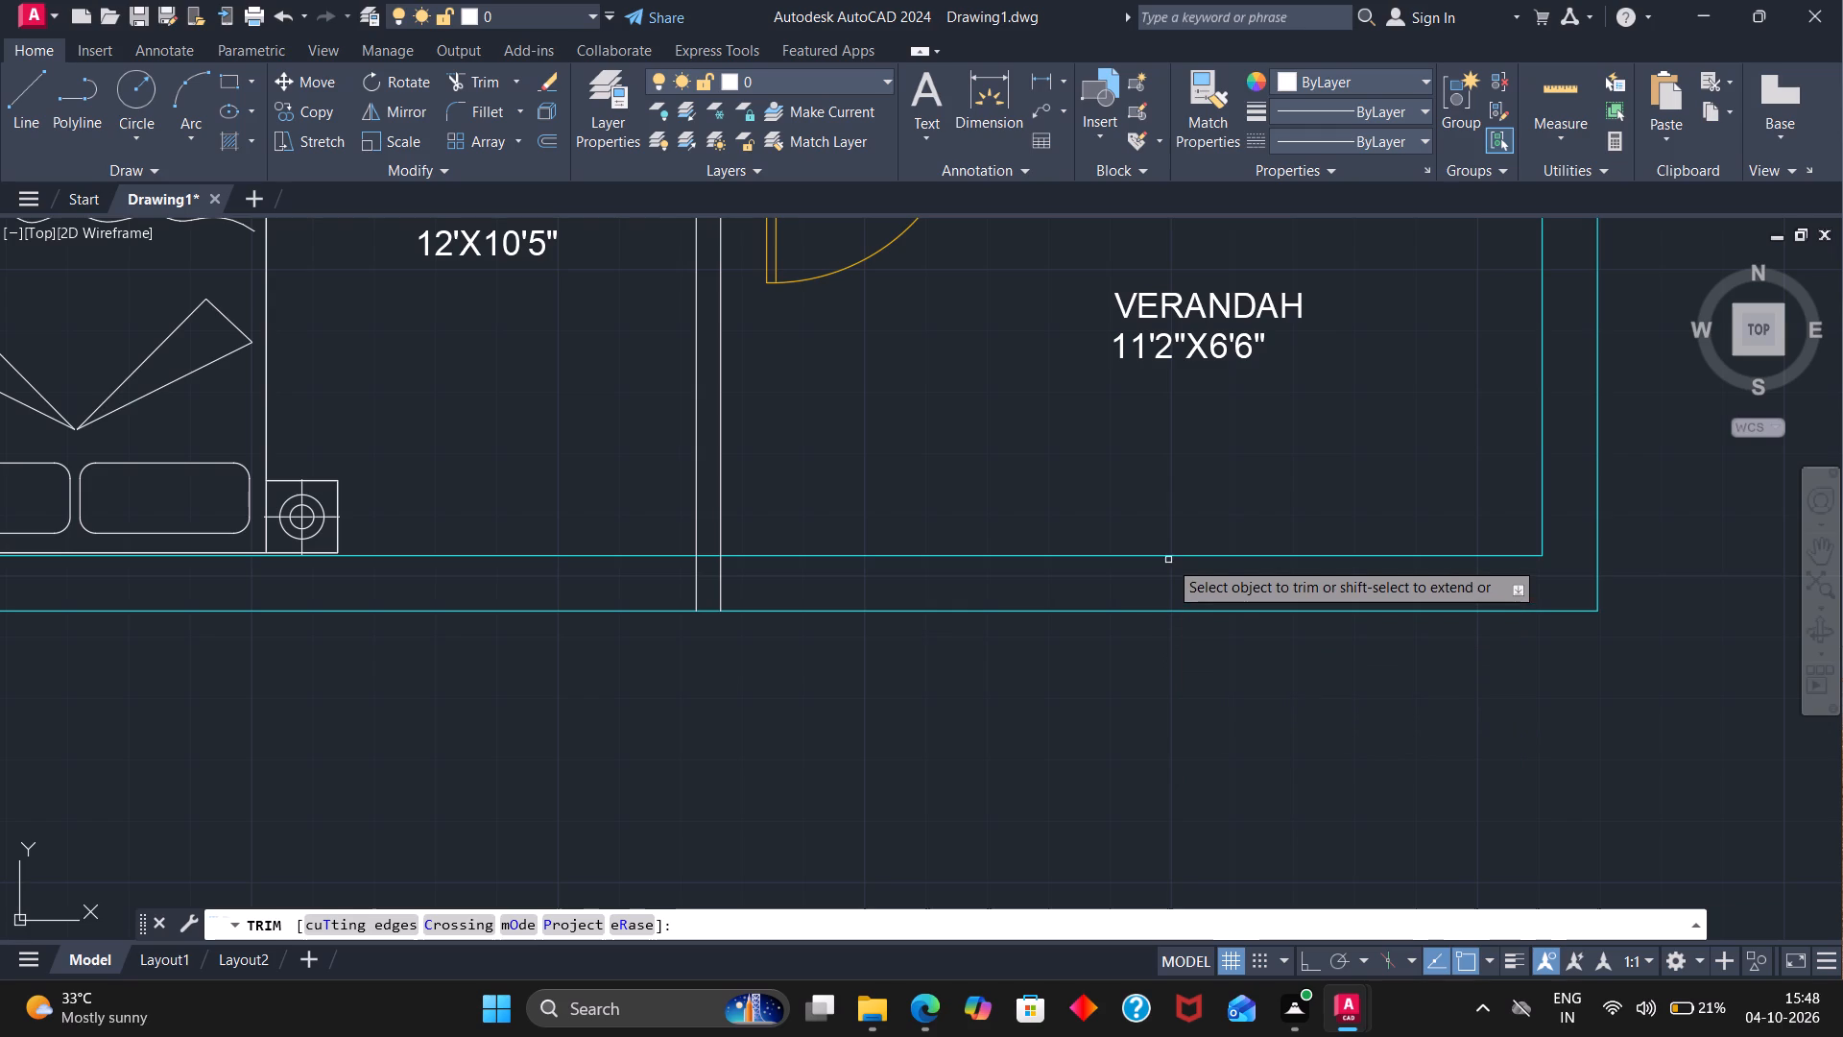
pyautogui.click(1170, 554)
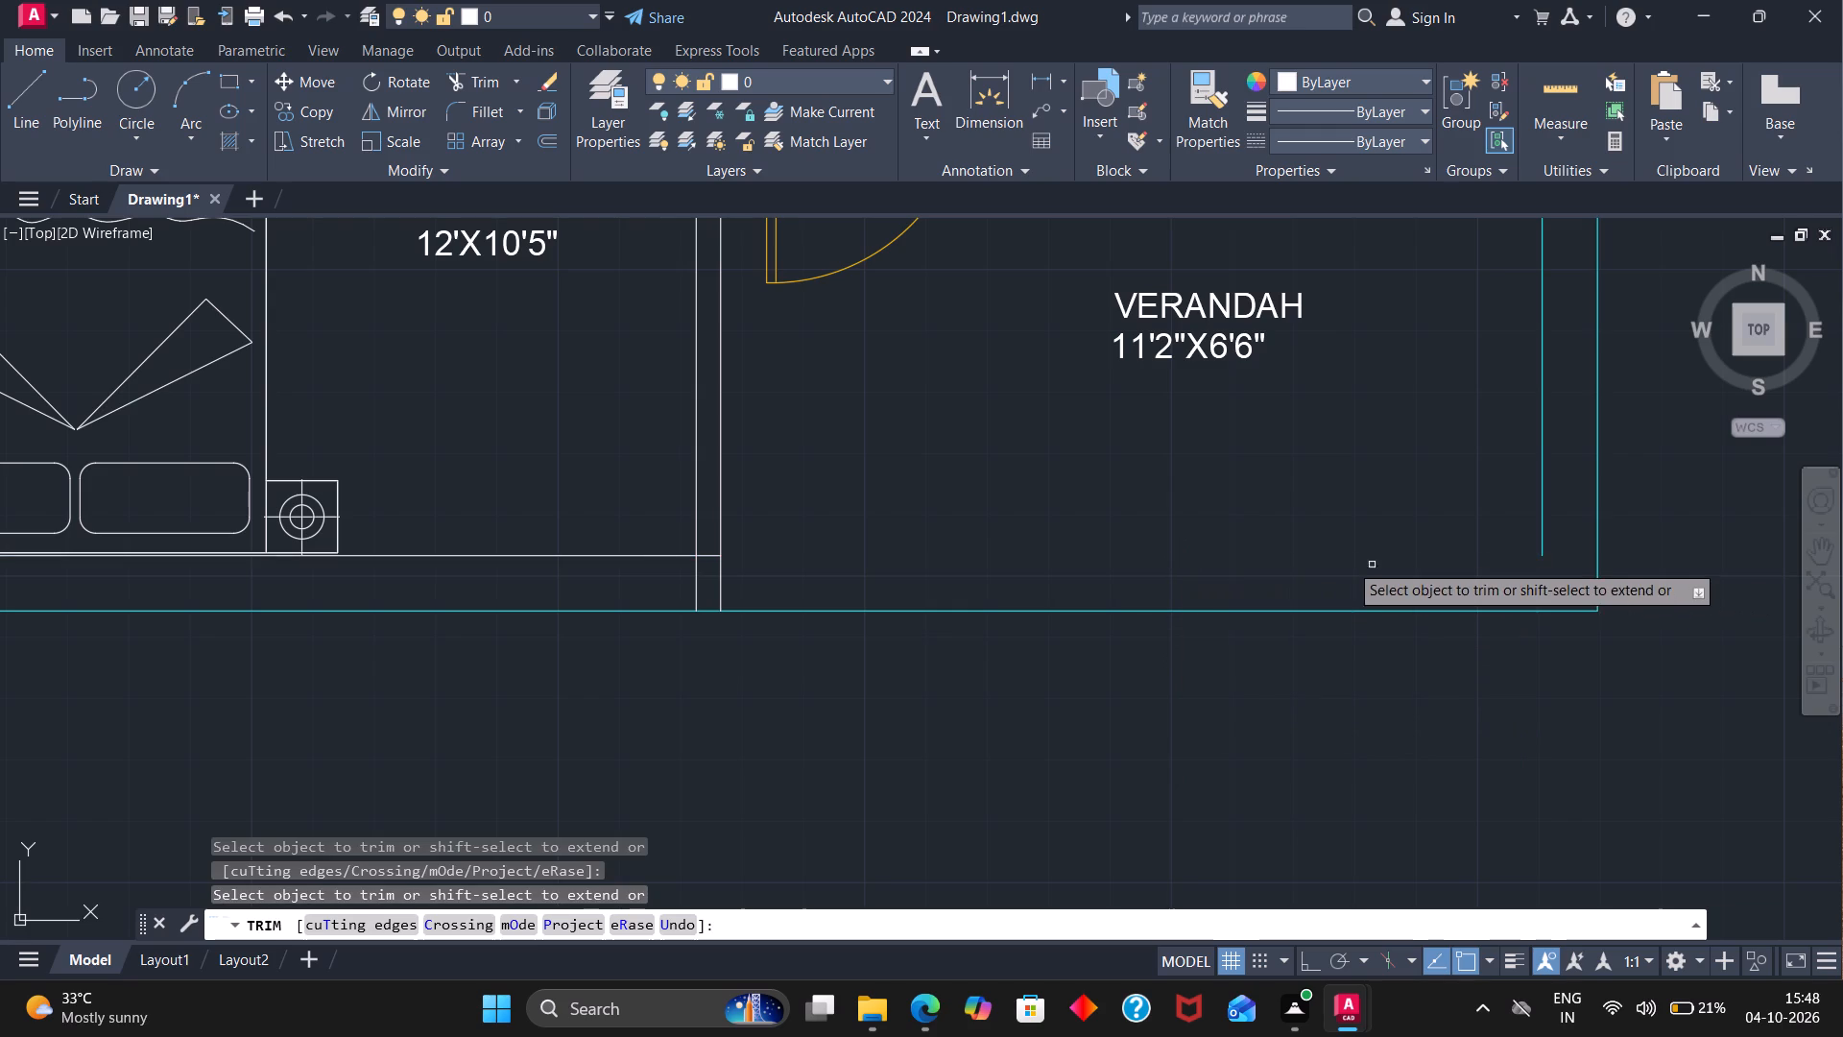
pyautogui.press('Escape')
# Extend the verandah's inner east wall line to the outer south wall line.
pyautogui.press('e')
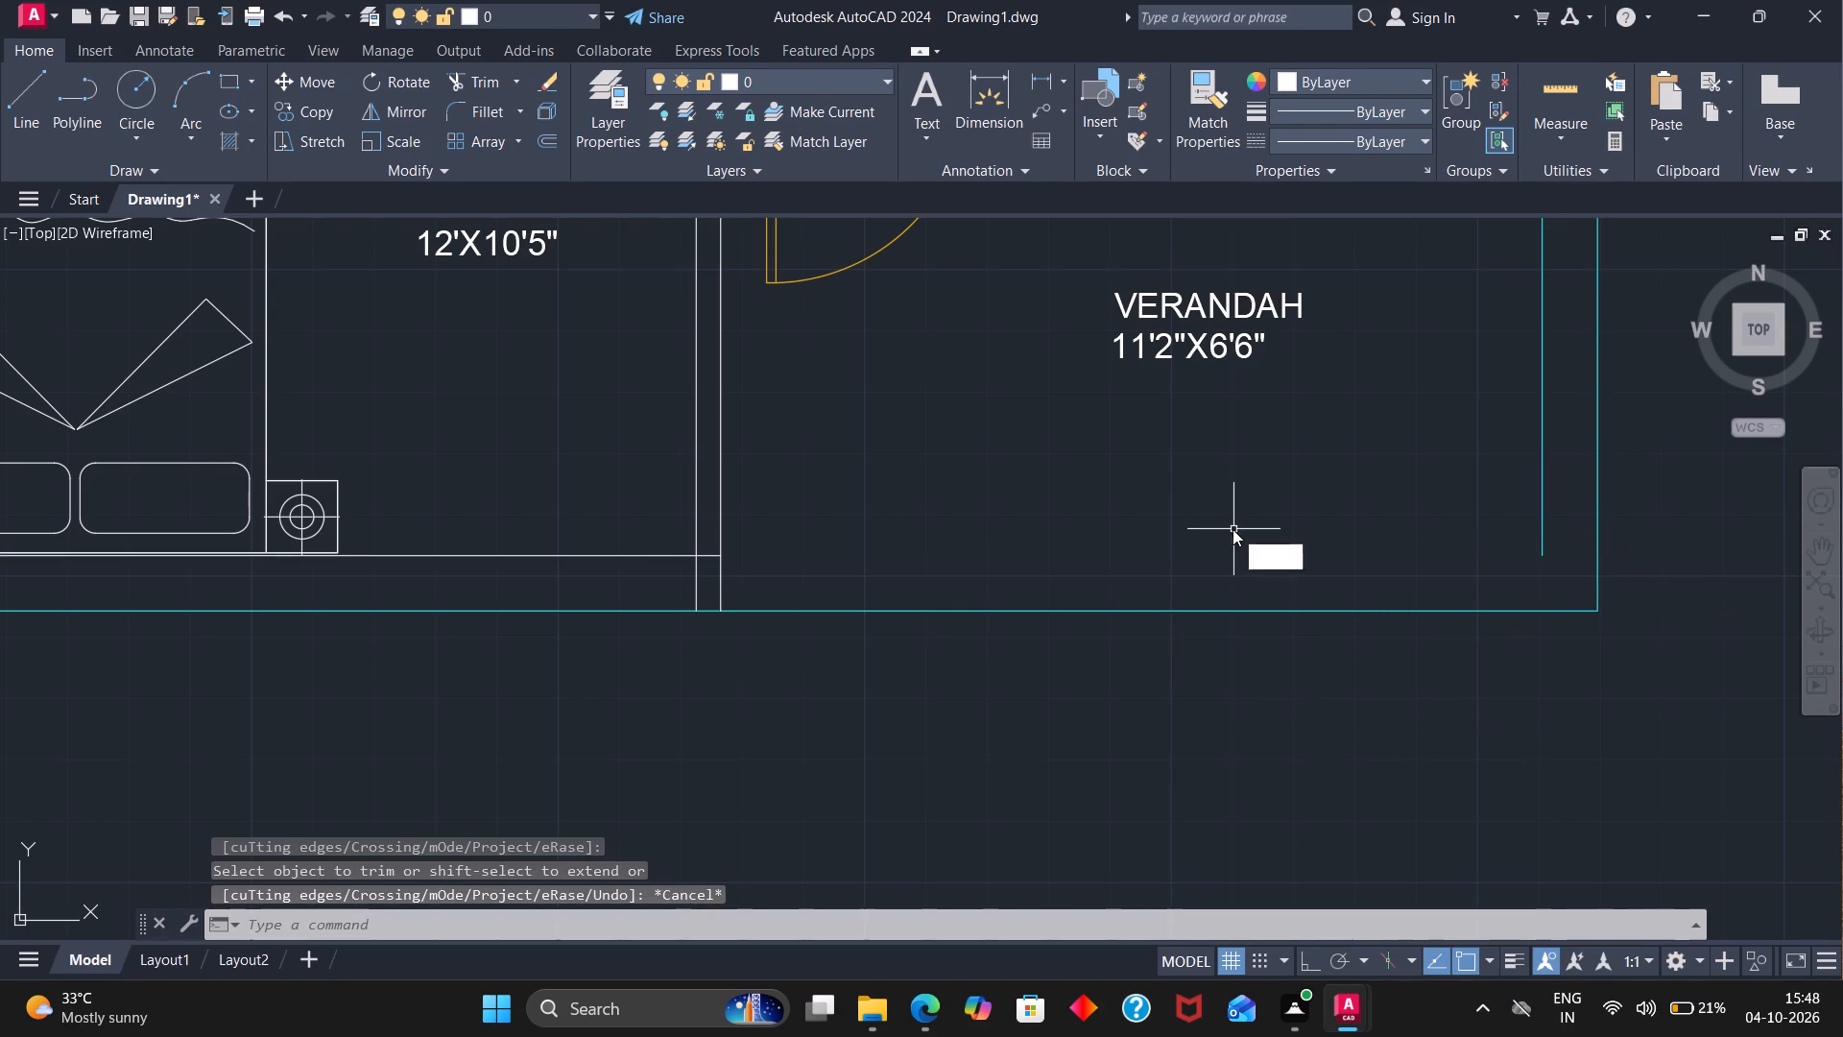
pyautogui.press('x')
pyautogui.press('Return')
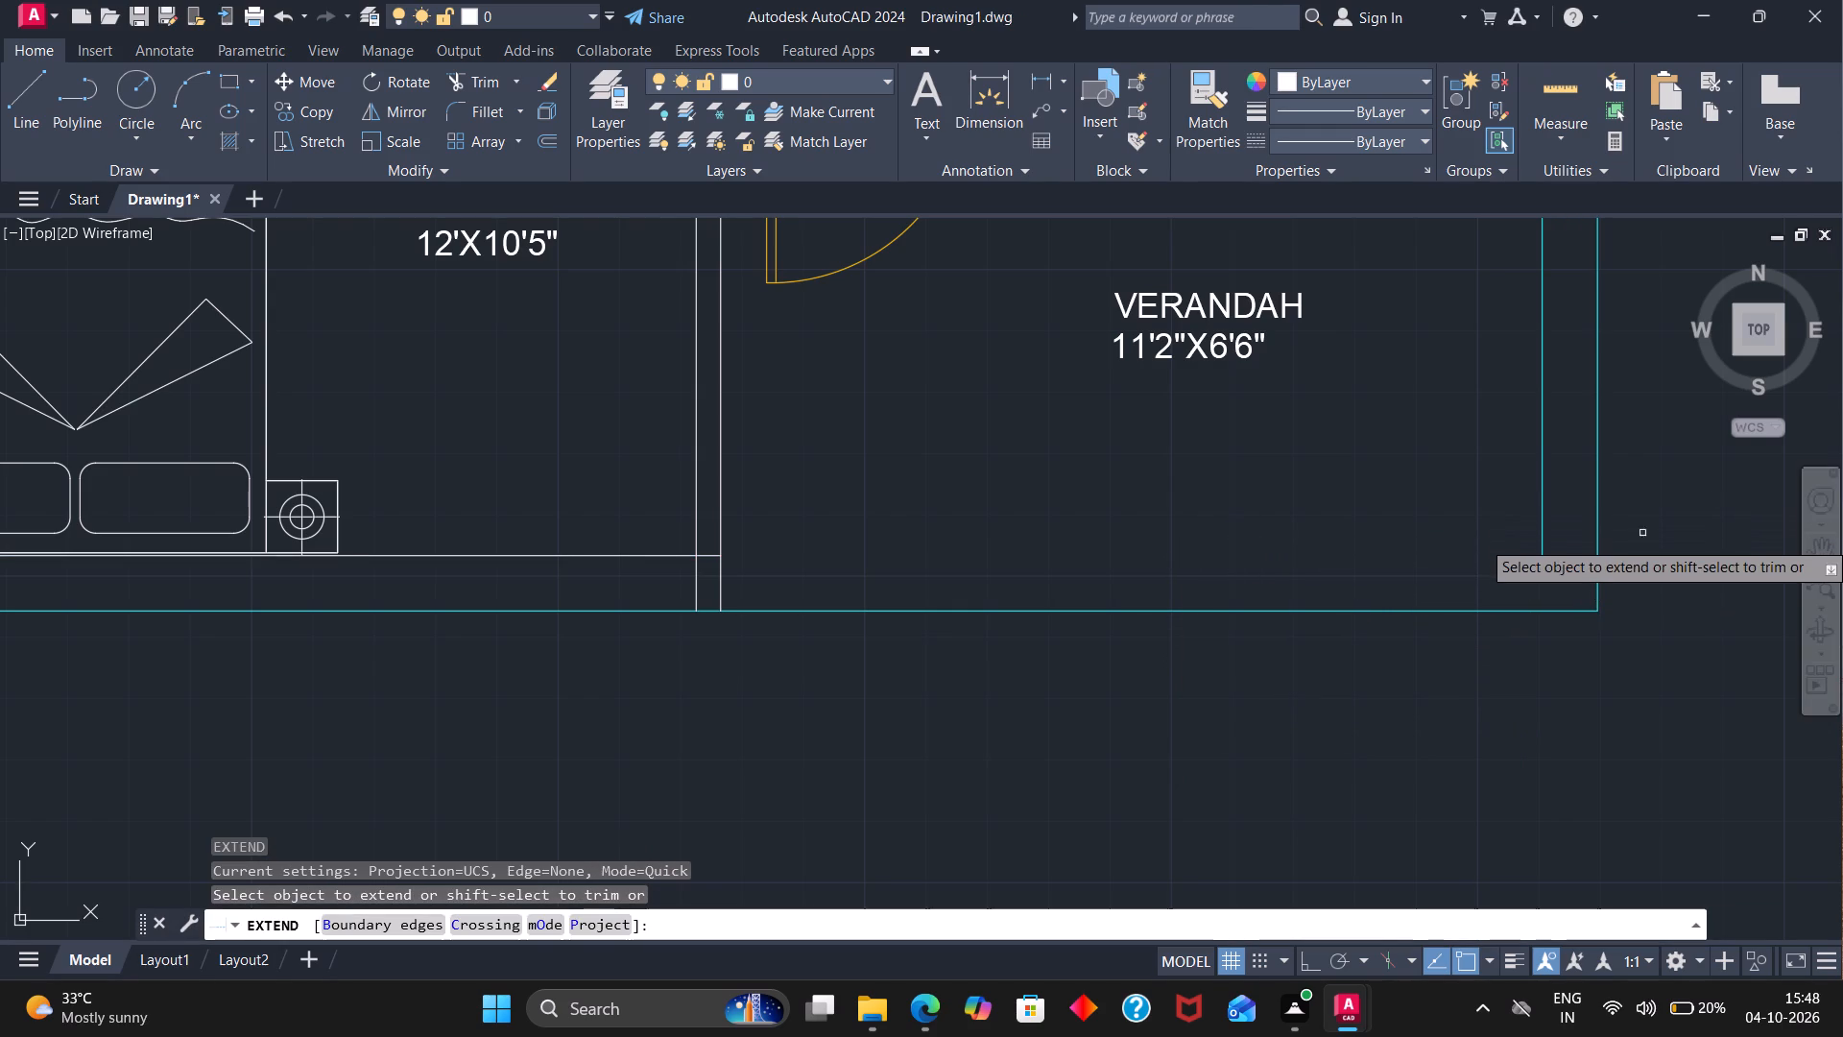
pyautogui.click(1542, 536)
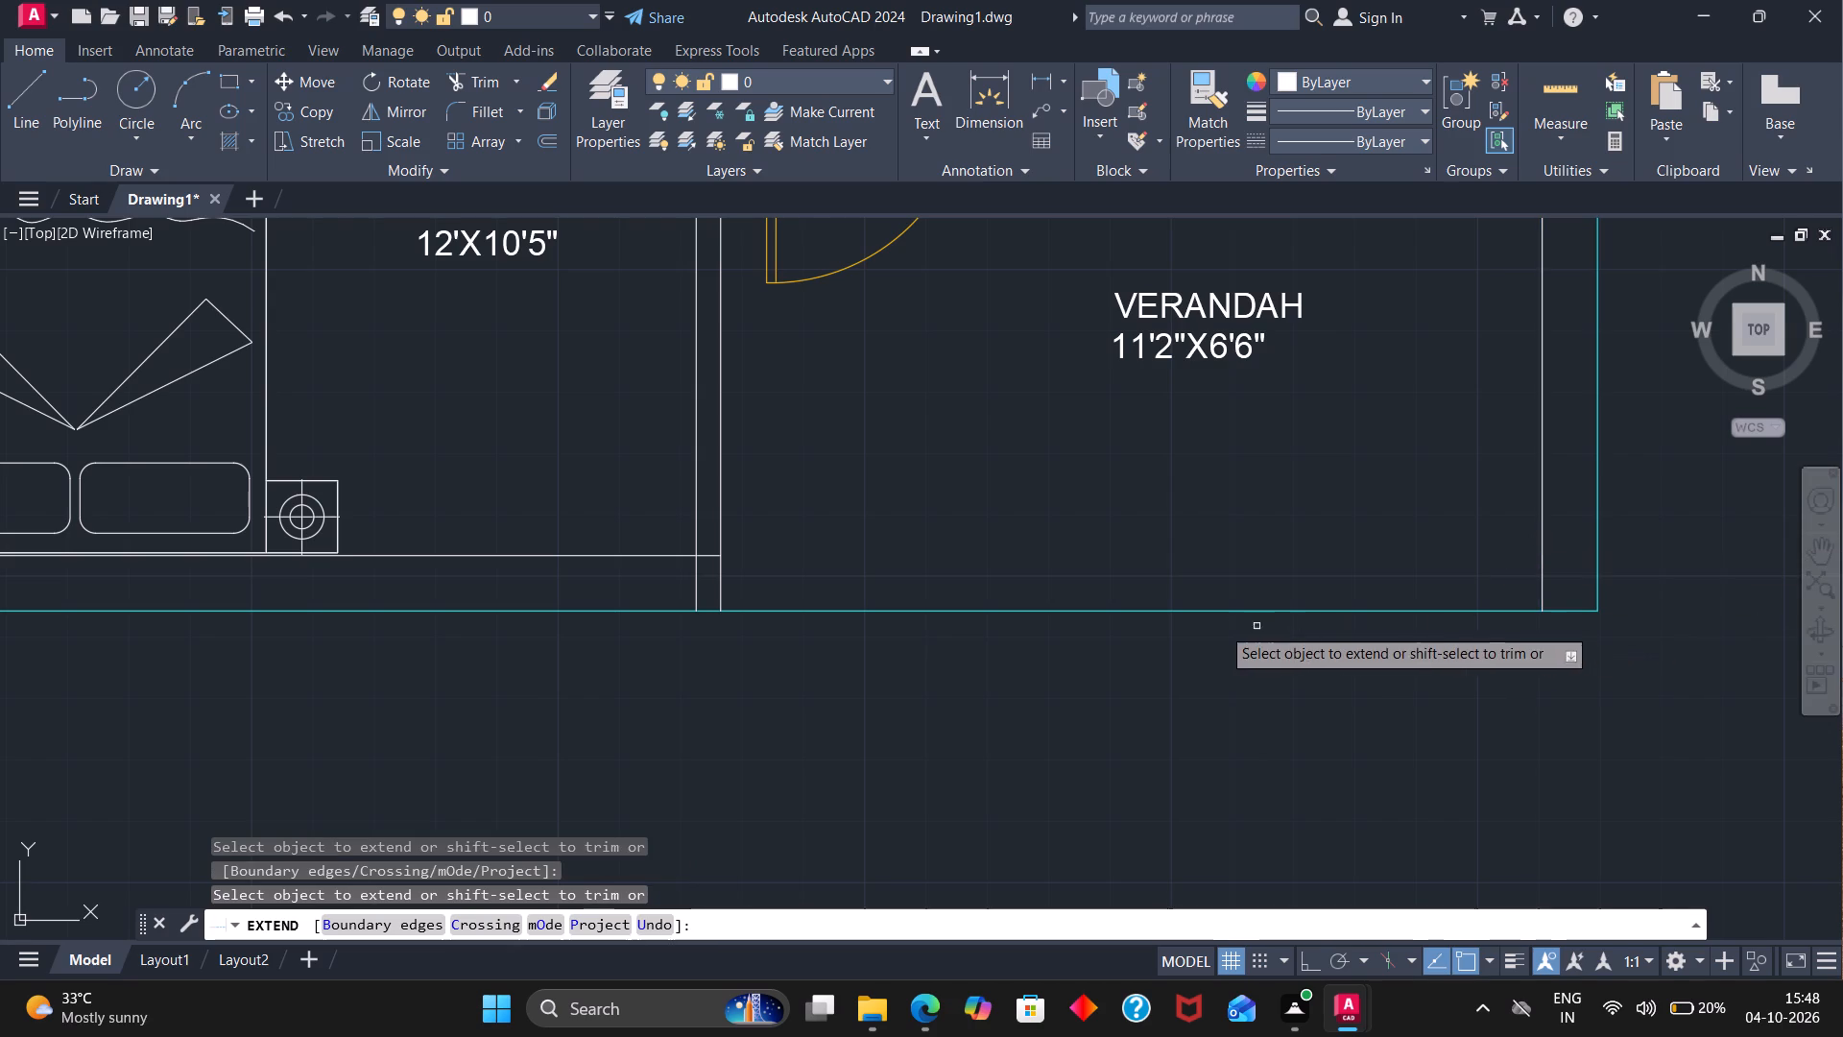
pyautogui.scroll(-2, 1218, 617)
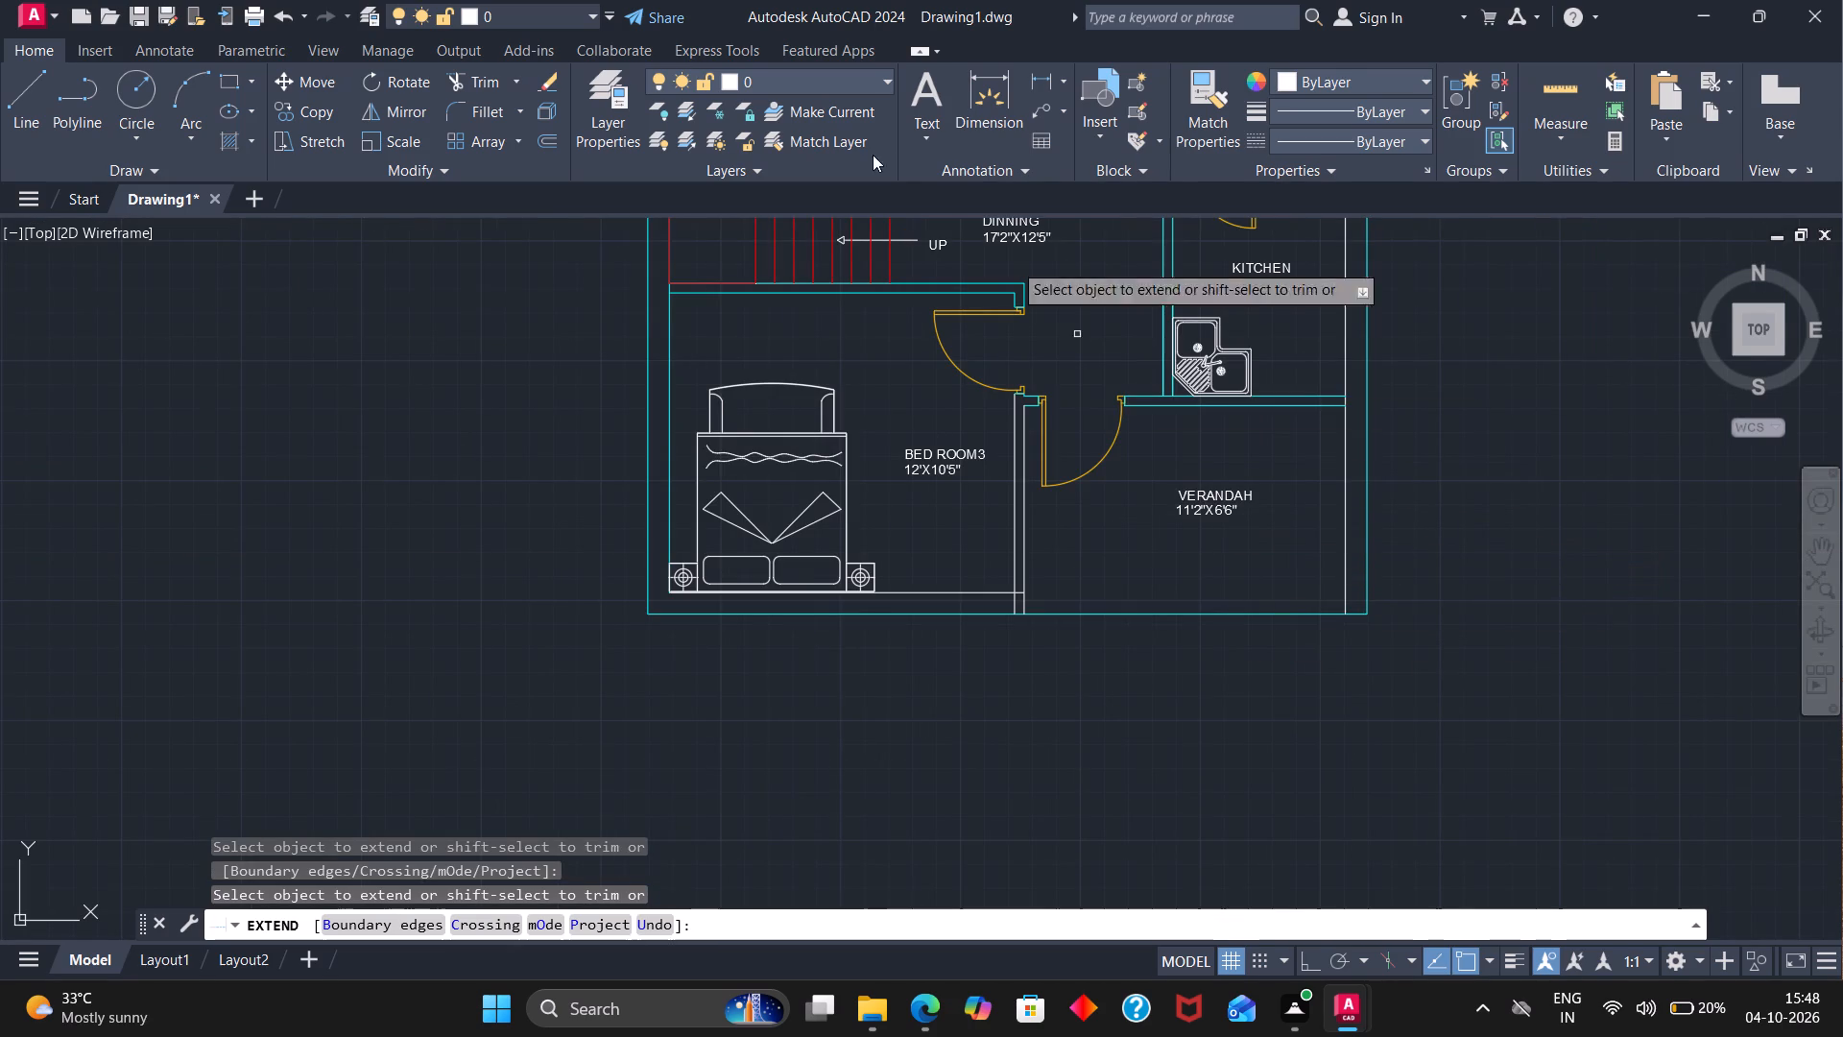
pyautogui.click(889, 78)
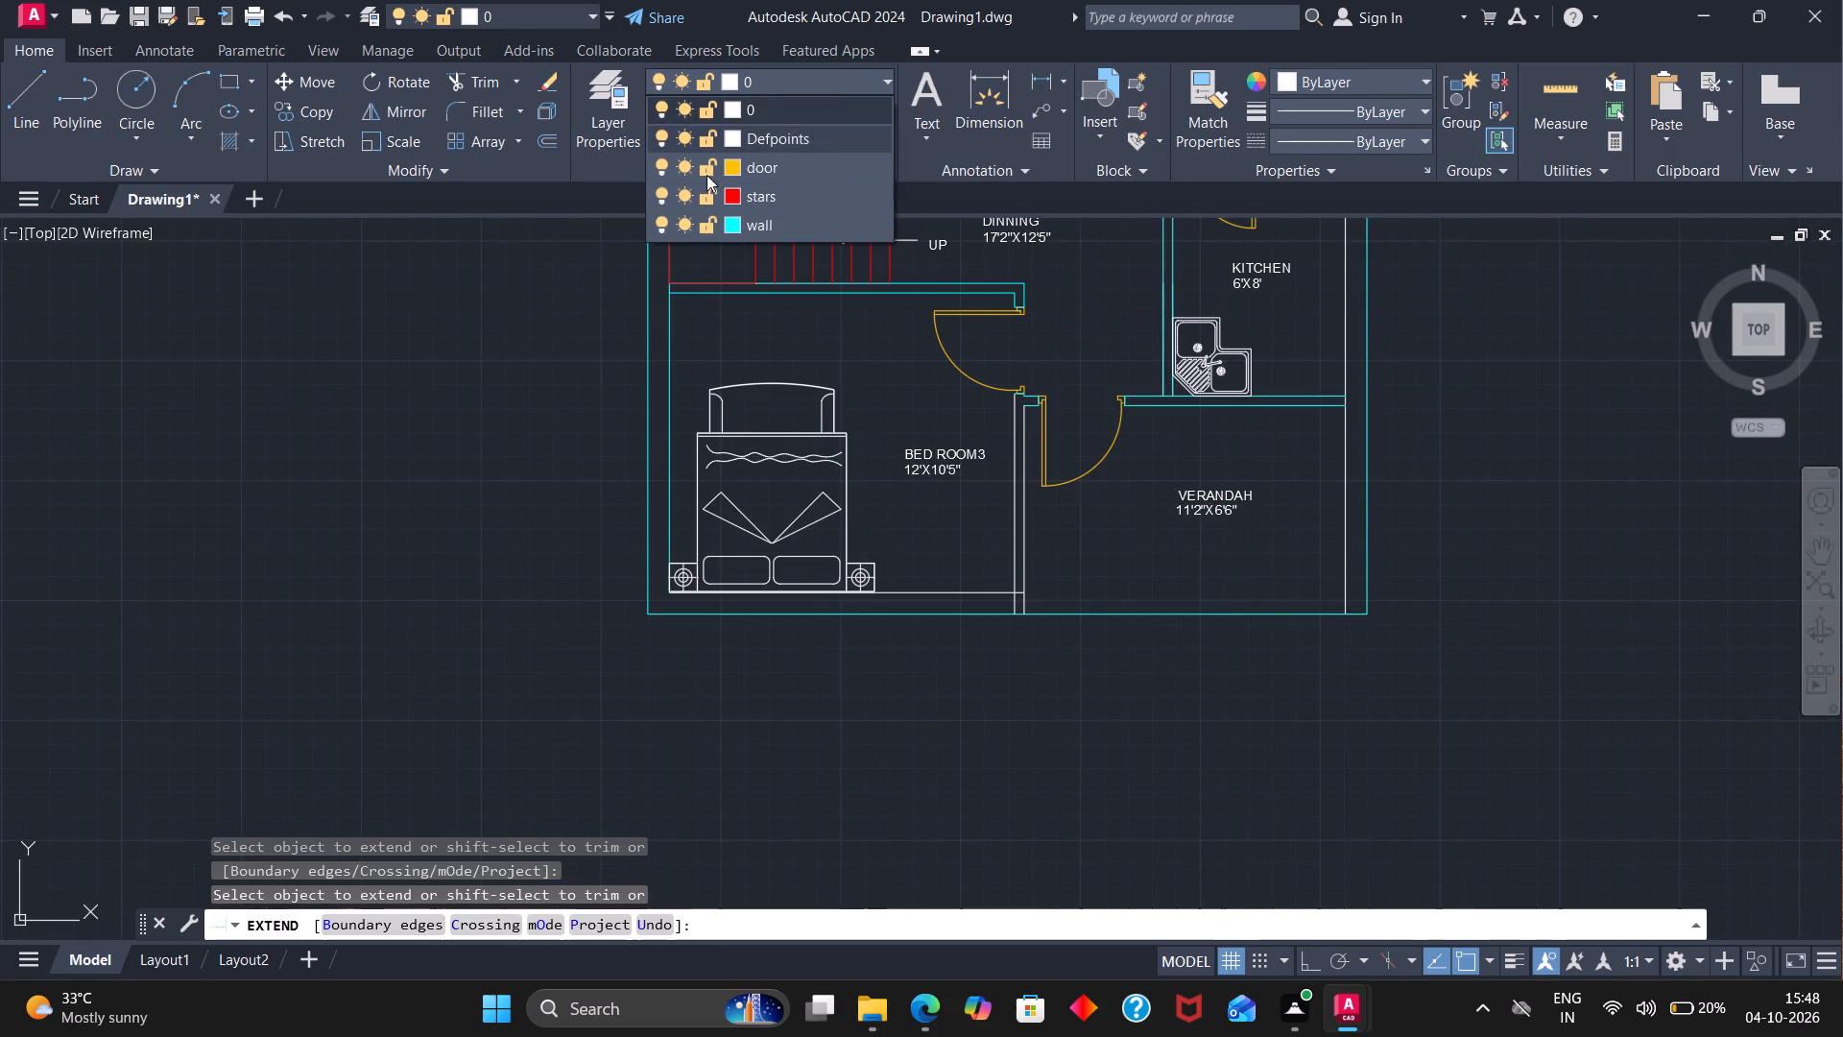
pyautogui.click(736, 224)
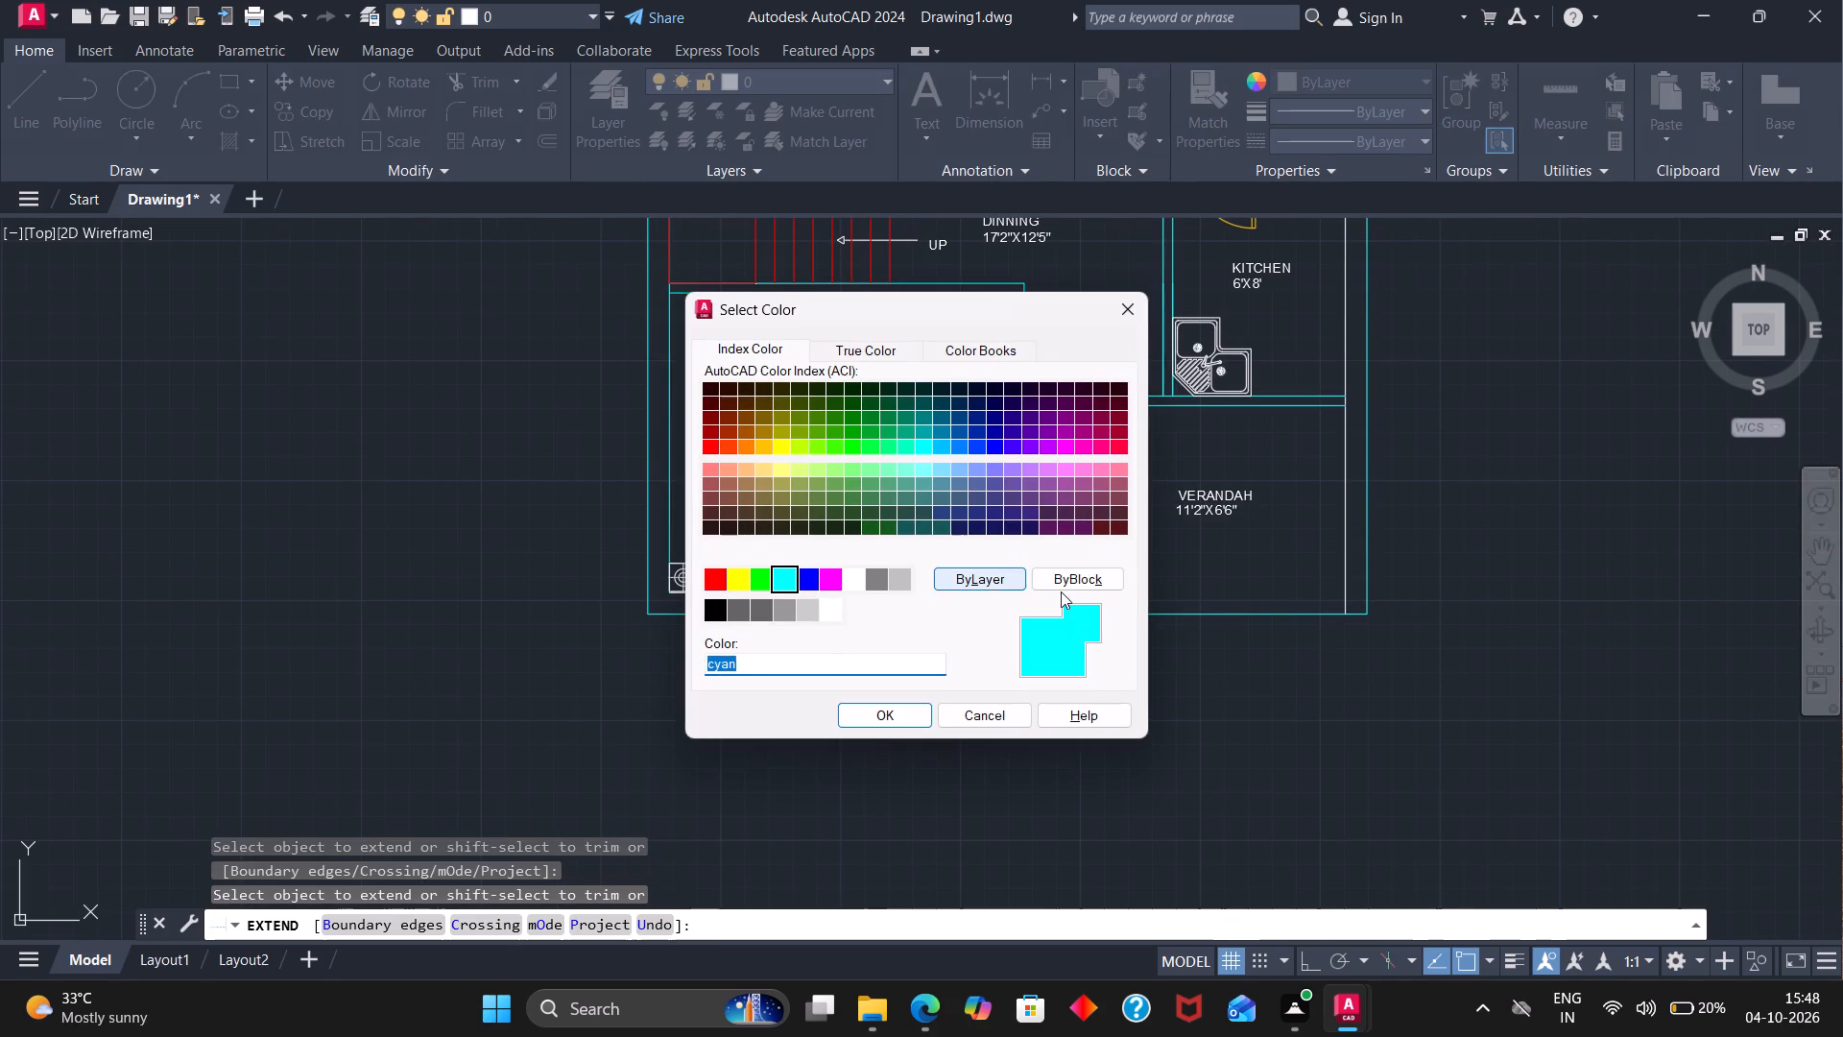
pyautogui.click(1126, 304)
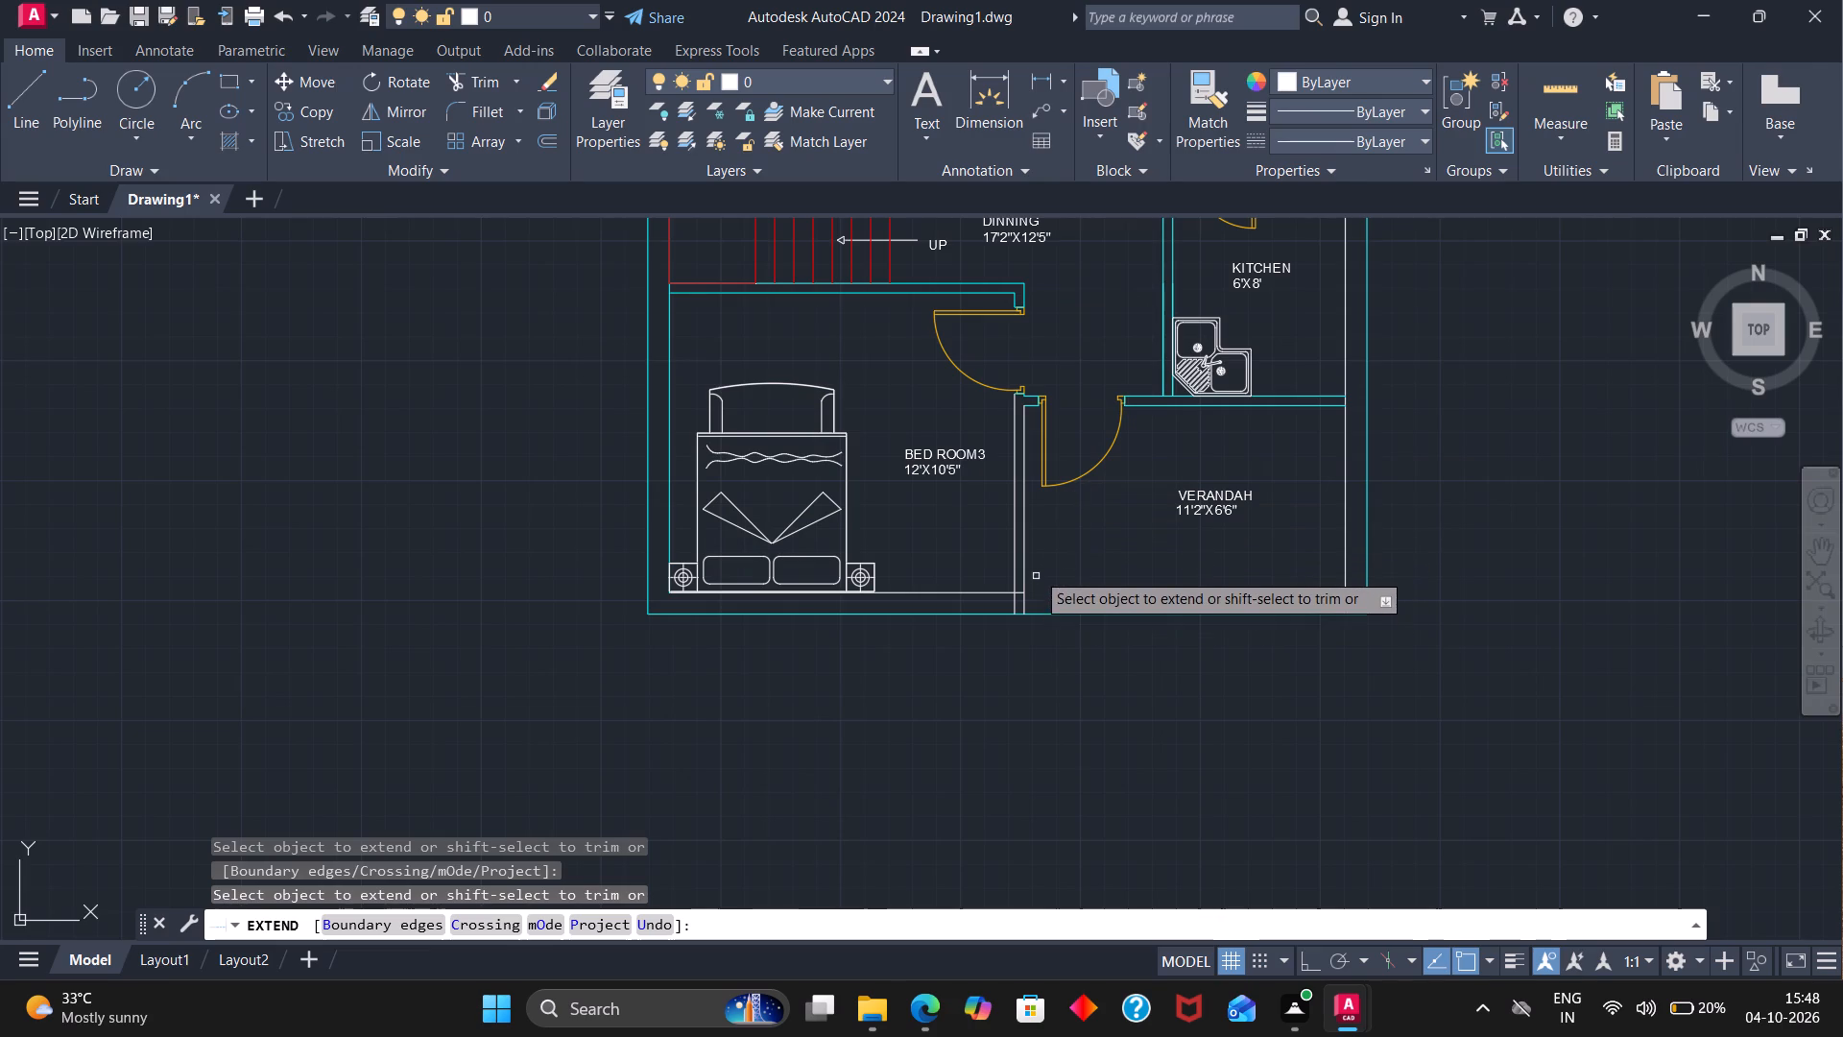
# Put both BED ROOM3–verandah partition lines, BED ROOM3's inner south wall line and the inner east wall line on the cyan wall layer.
pyautogui.scroll(3, 1036, 565)
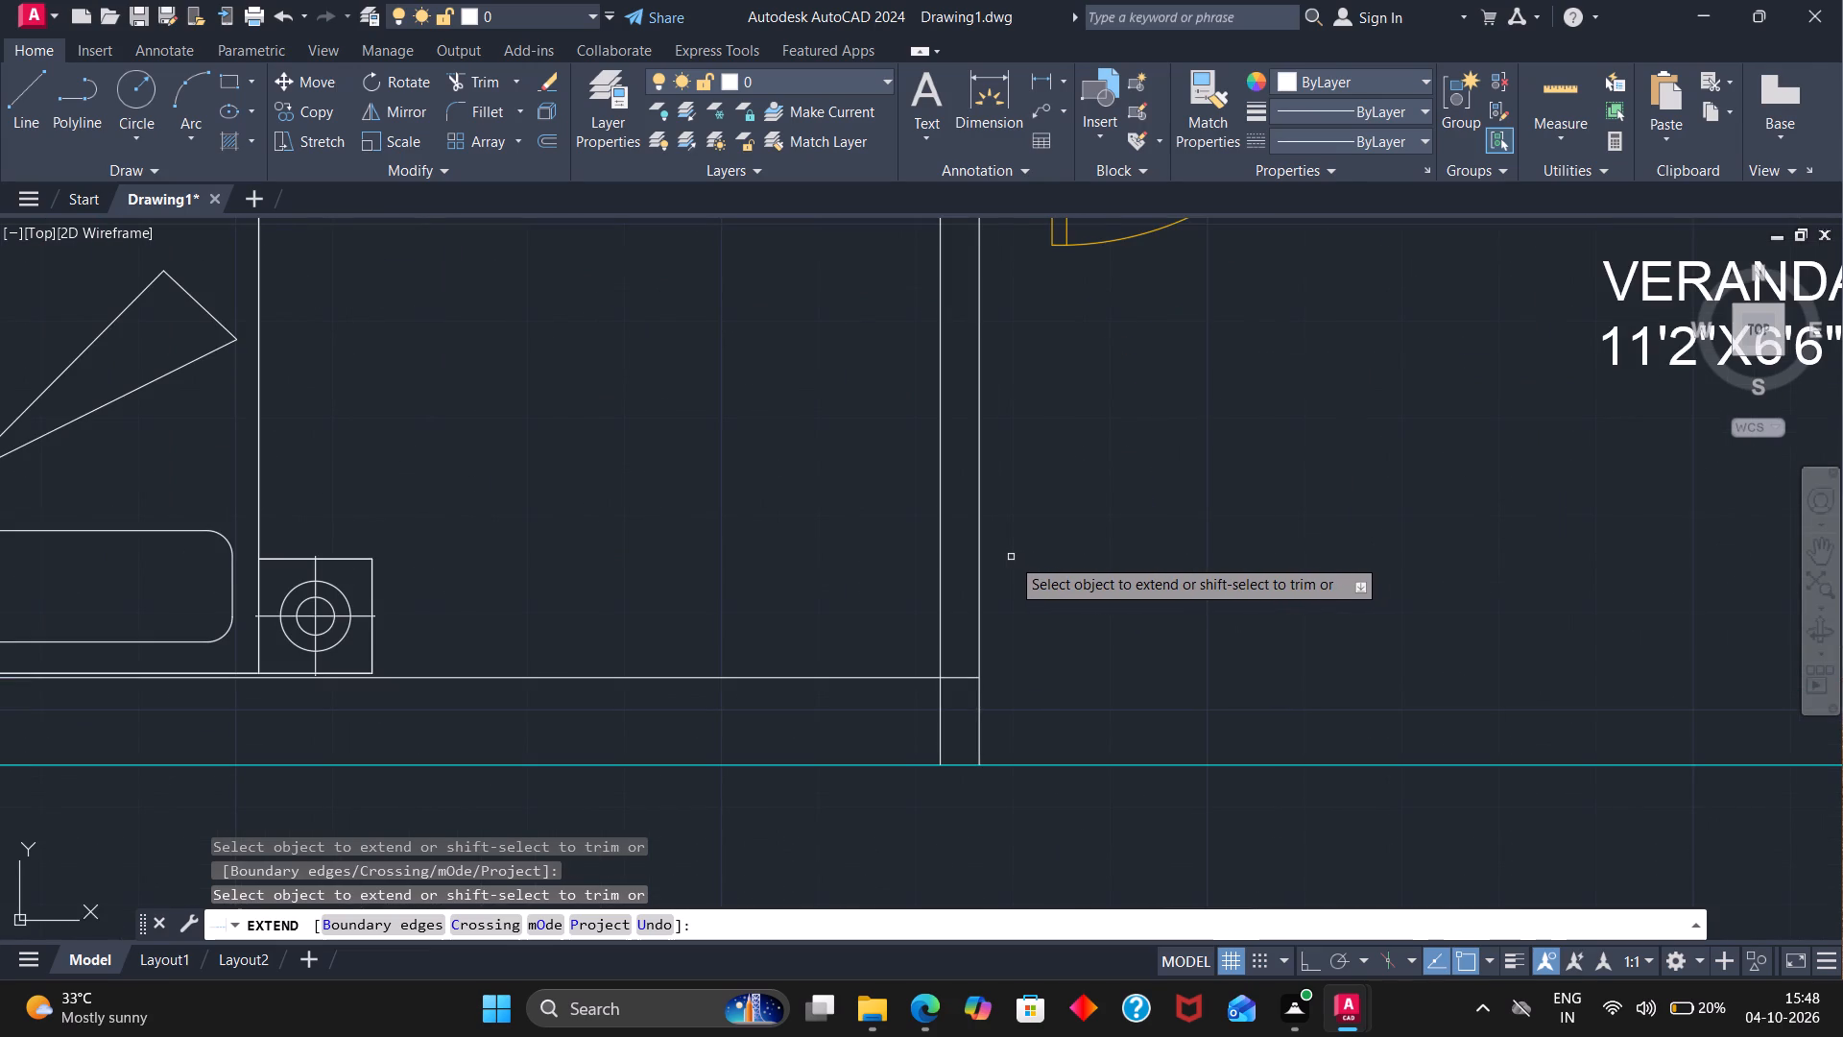
pyautogui.scroll(-3, 1001, 560)
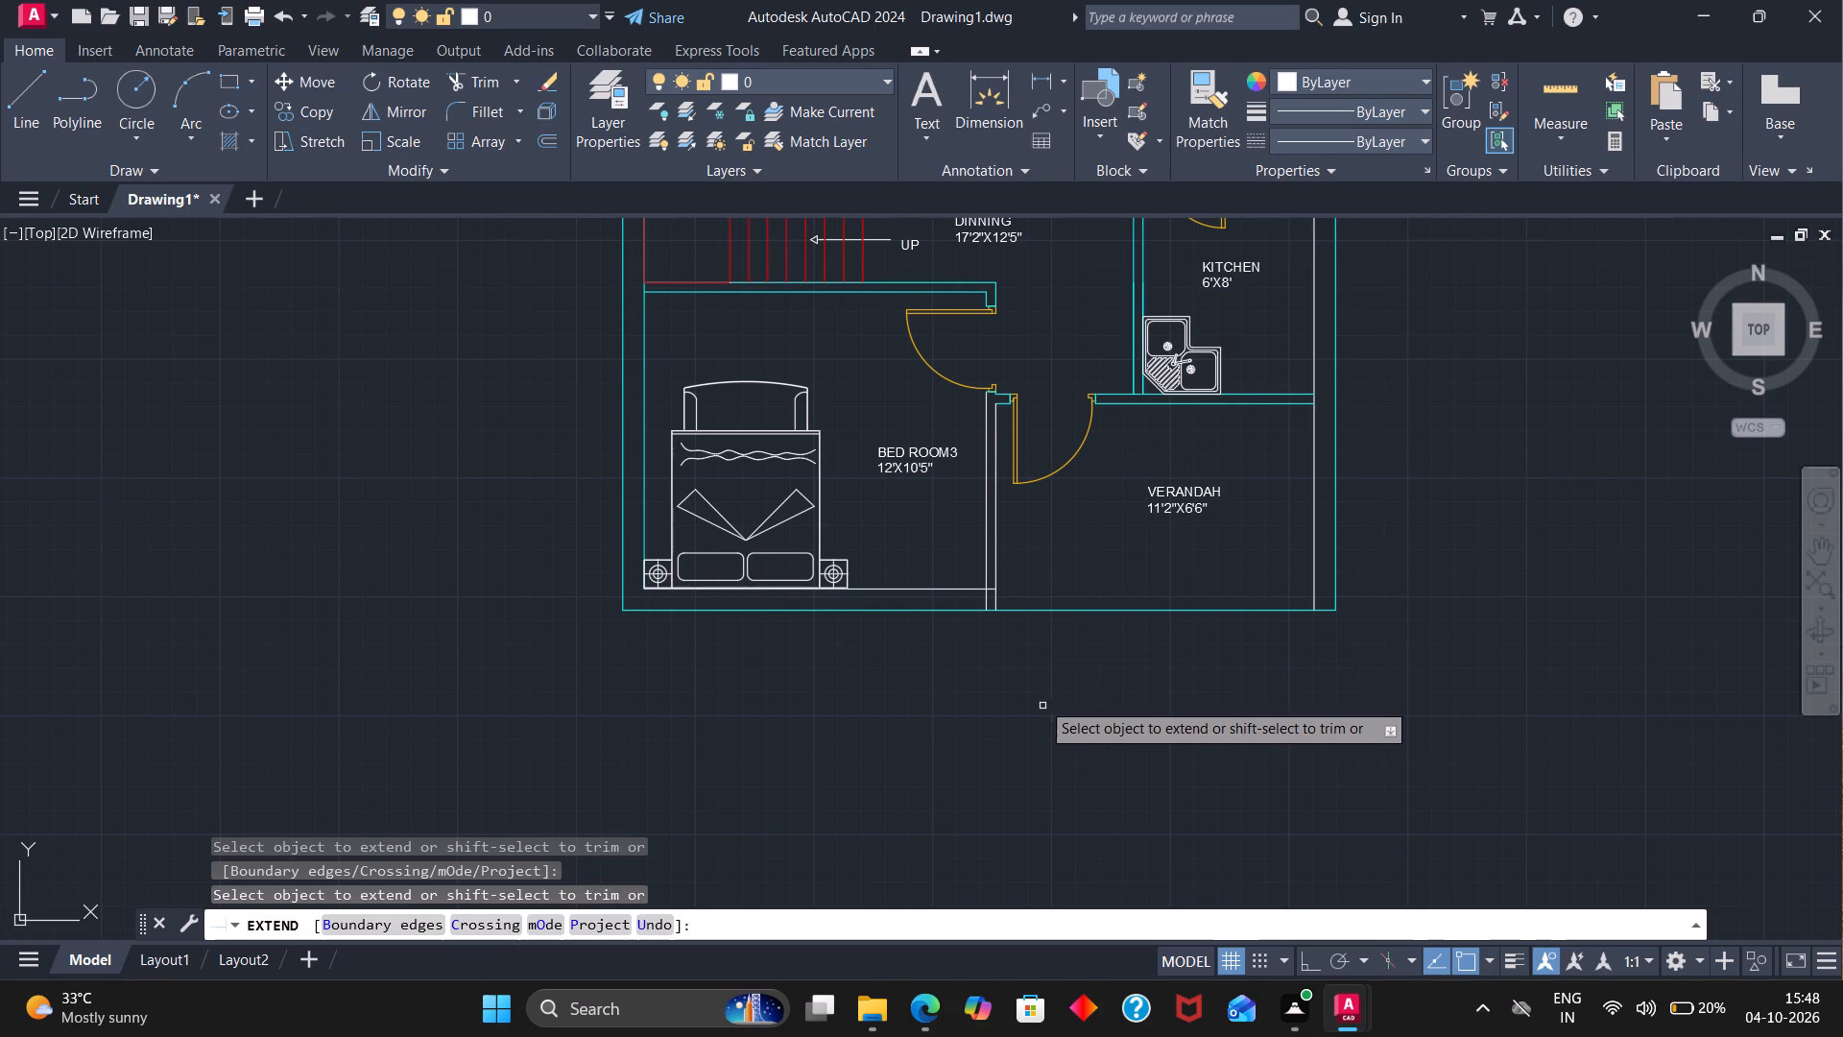
pyautogui.press('Escape')
pyautogui.scroll(2, 995, 542)
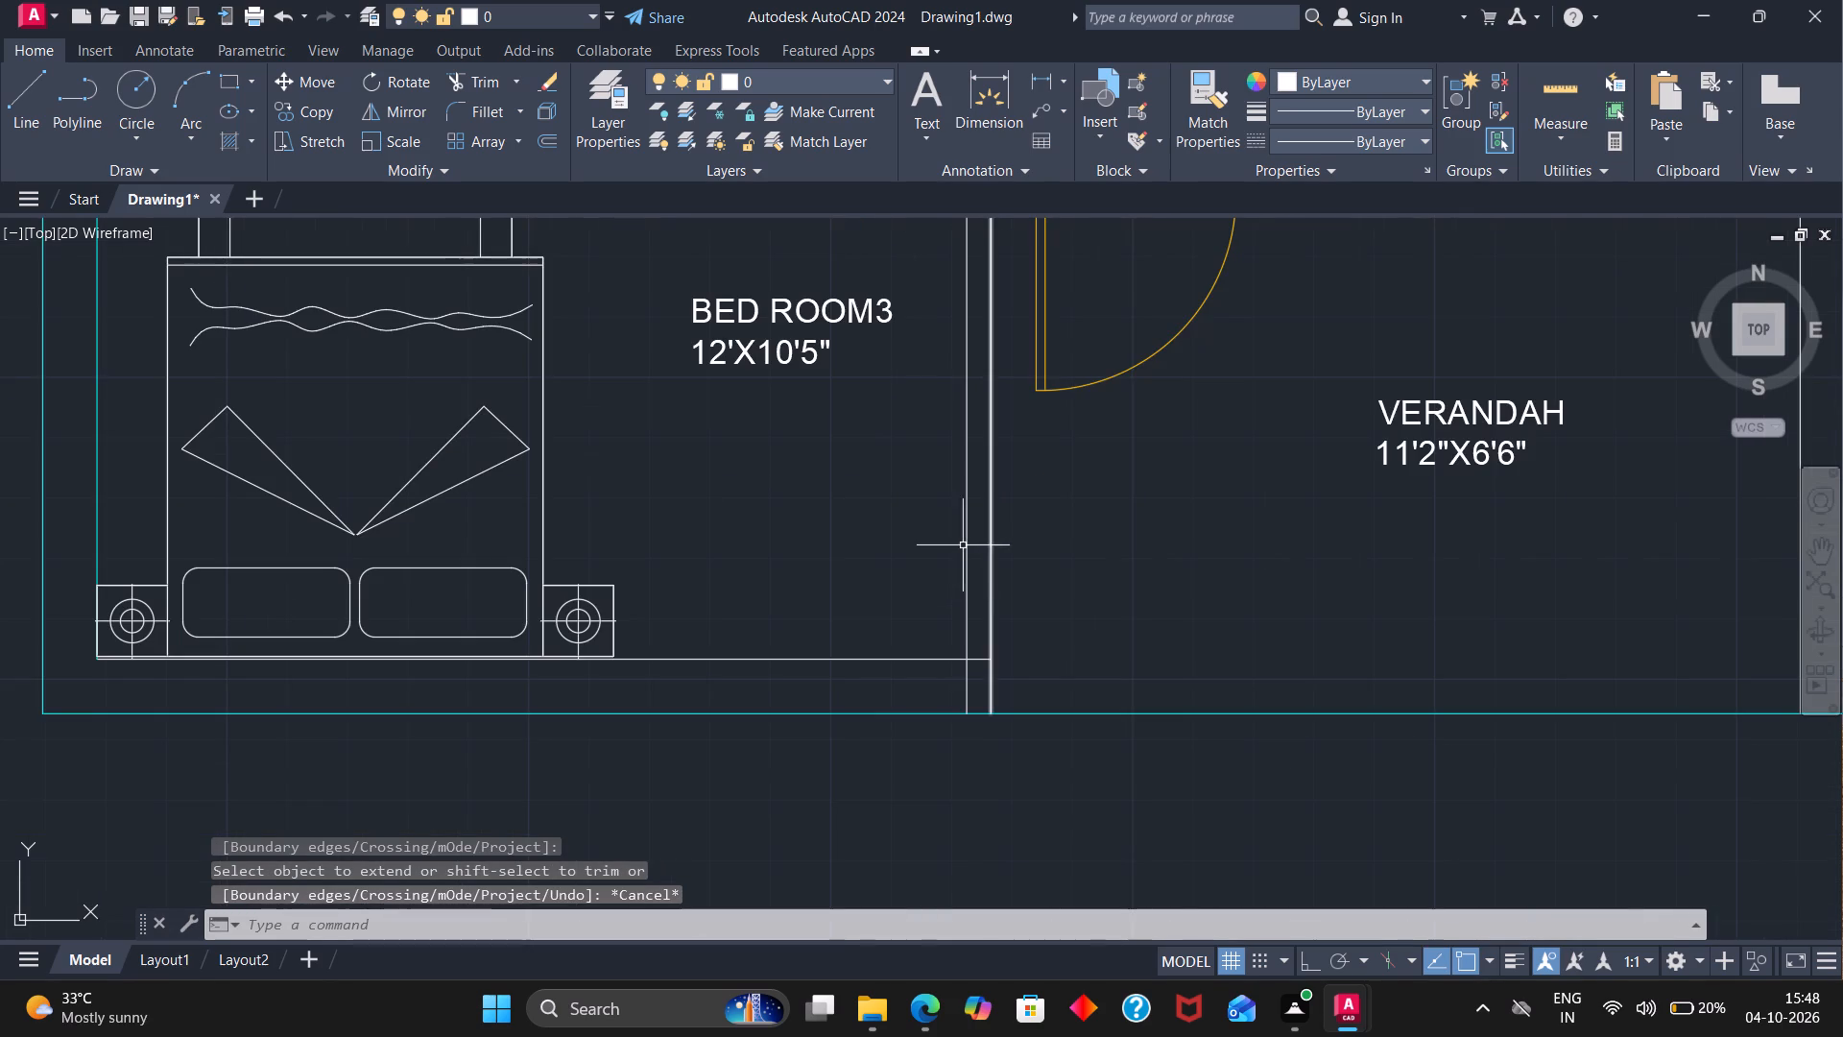
pyautogui.click(964, 548)
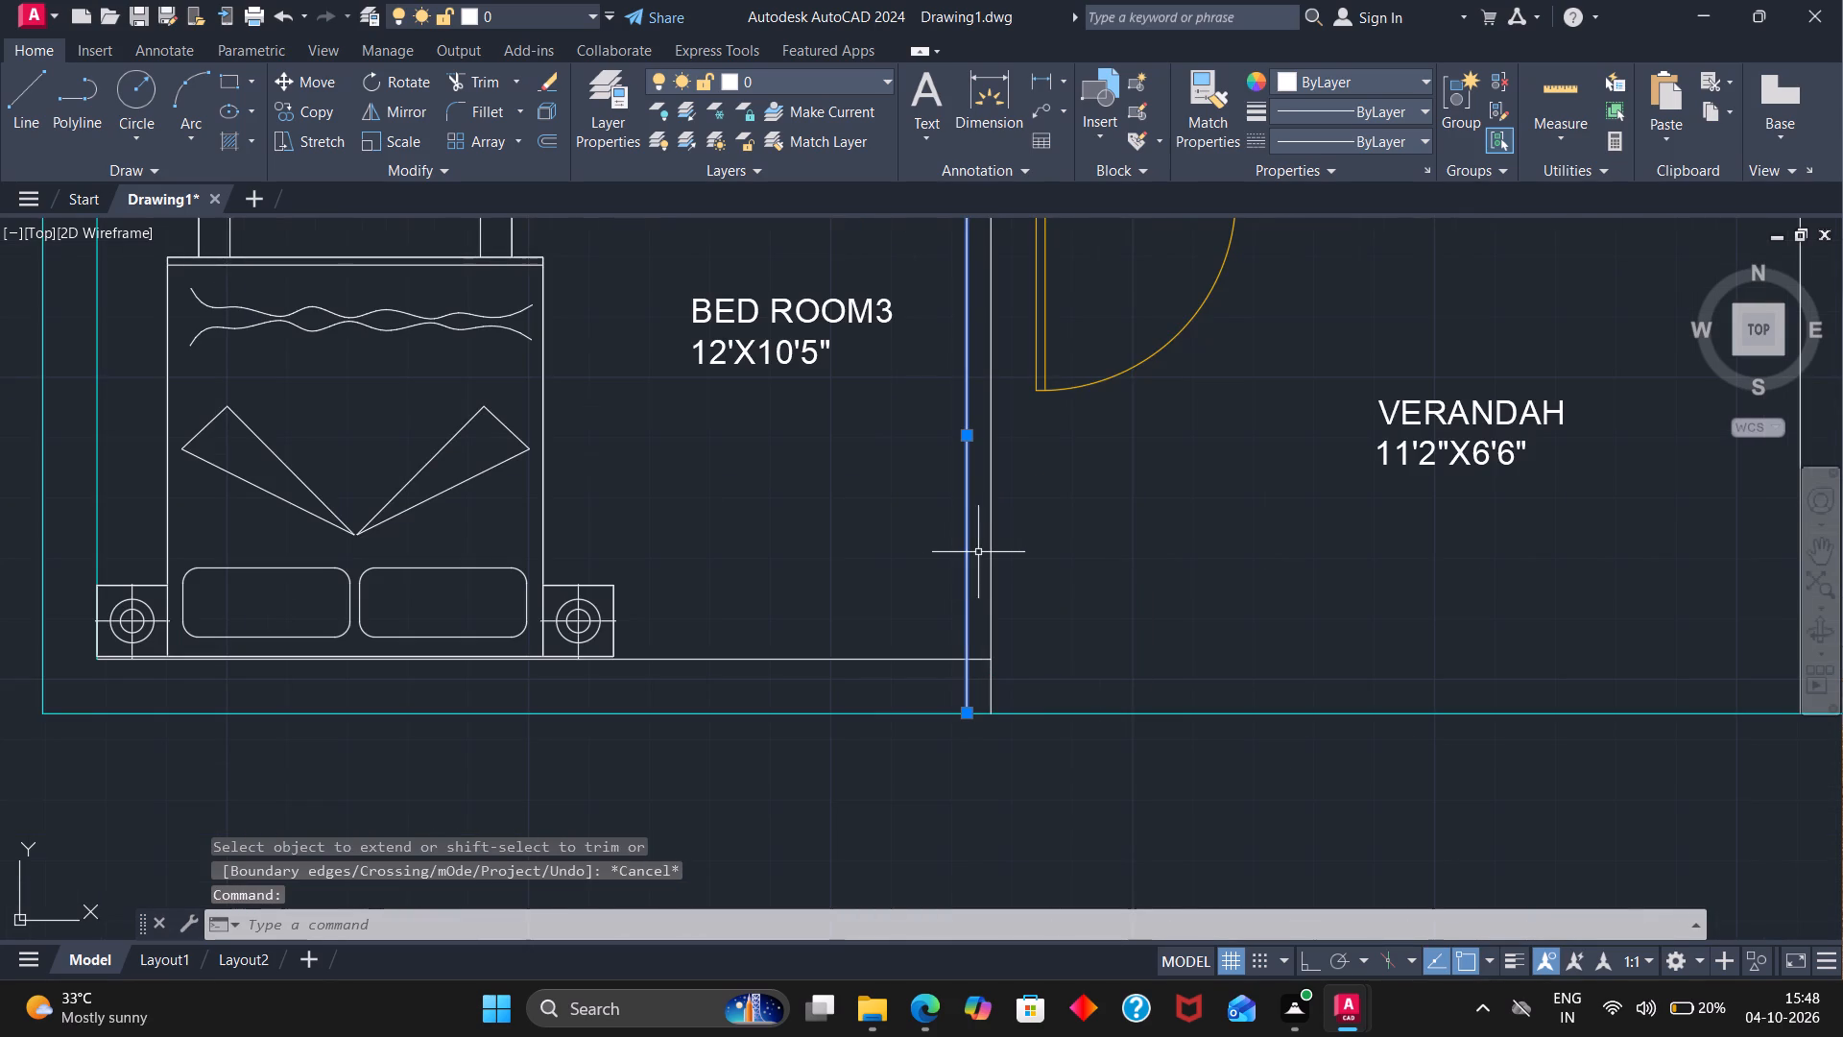
pyautogui.click(991, 553)
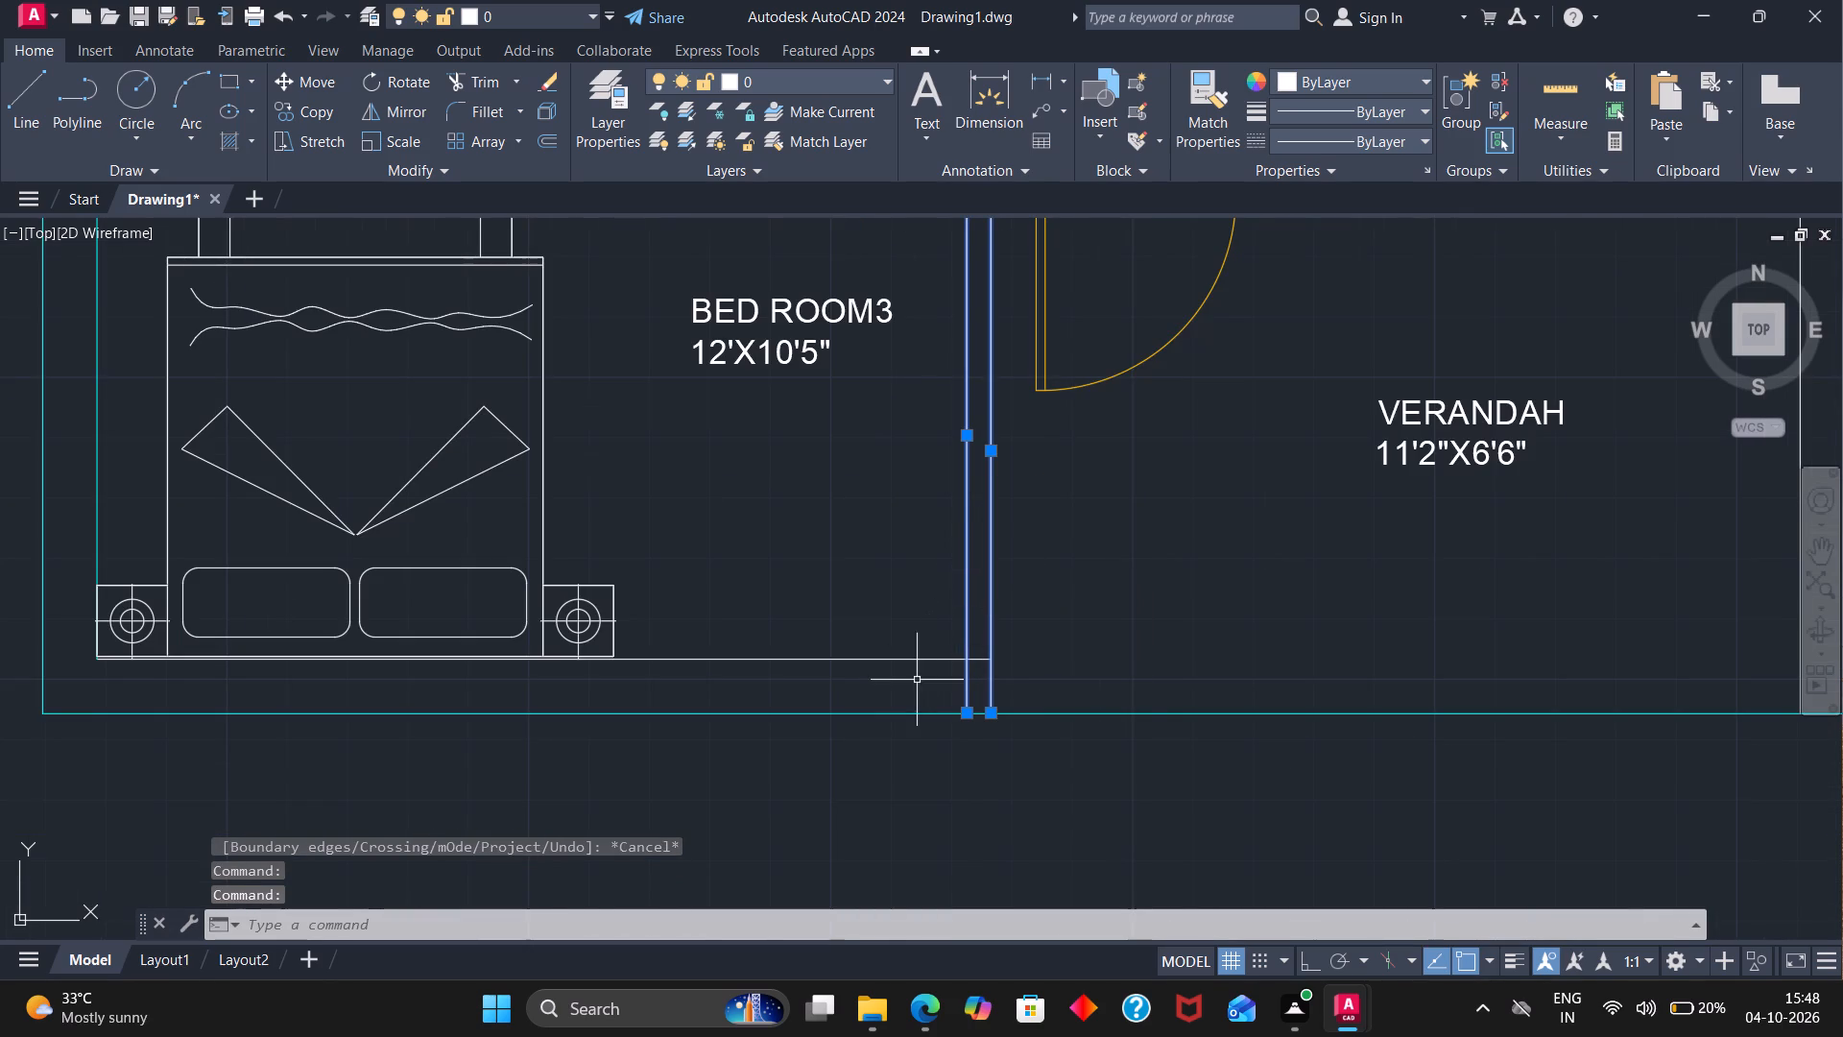
pyautogui.click(936, 657)
pyautogui.scroll(-3, 1201, 638)
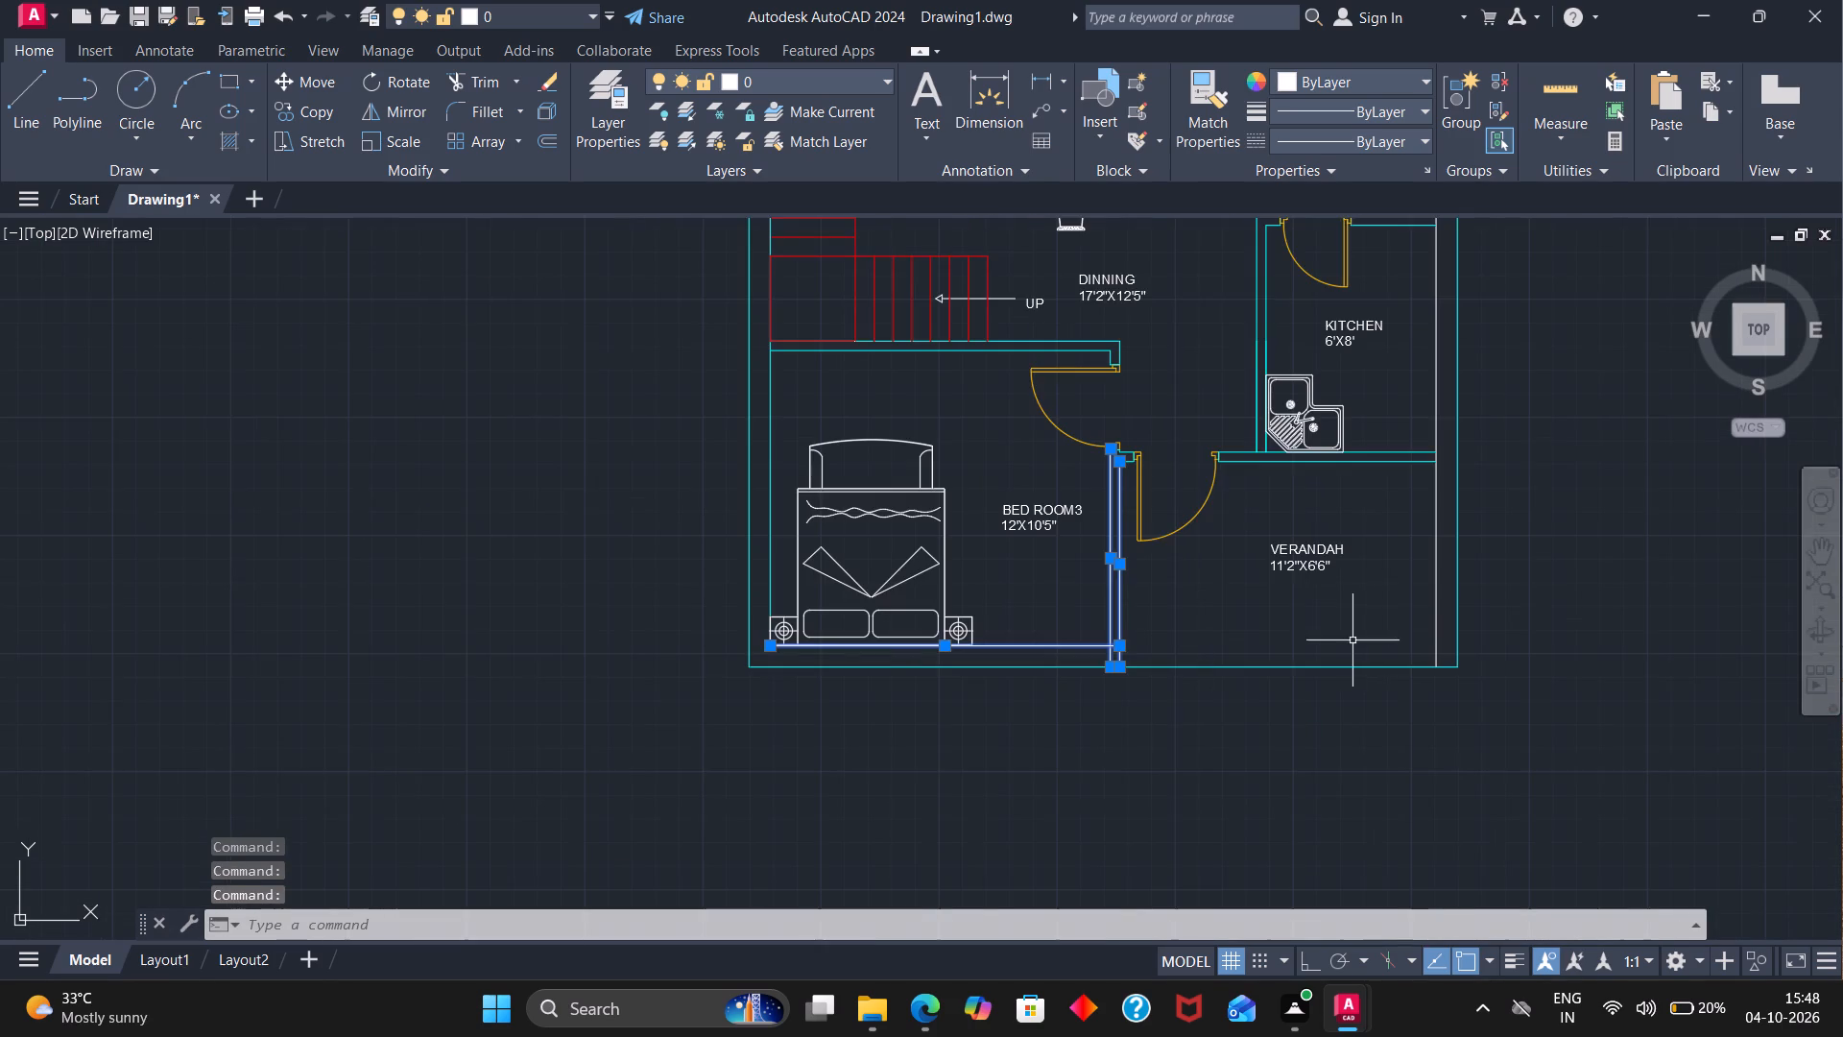
pyautogui.scroll(1, 1433, 599)
pyautogui.click(1433, 598)
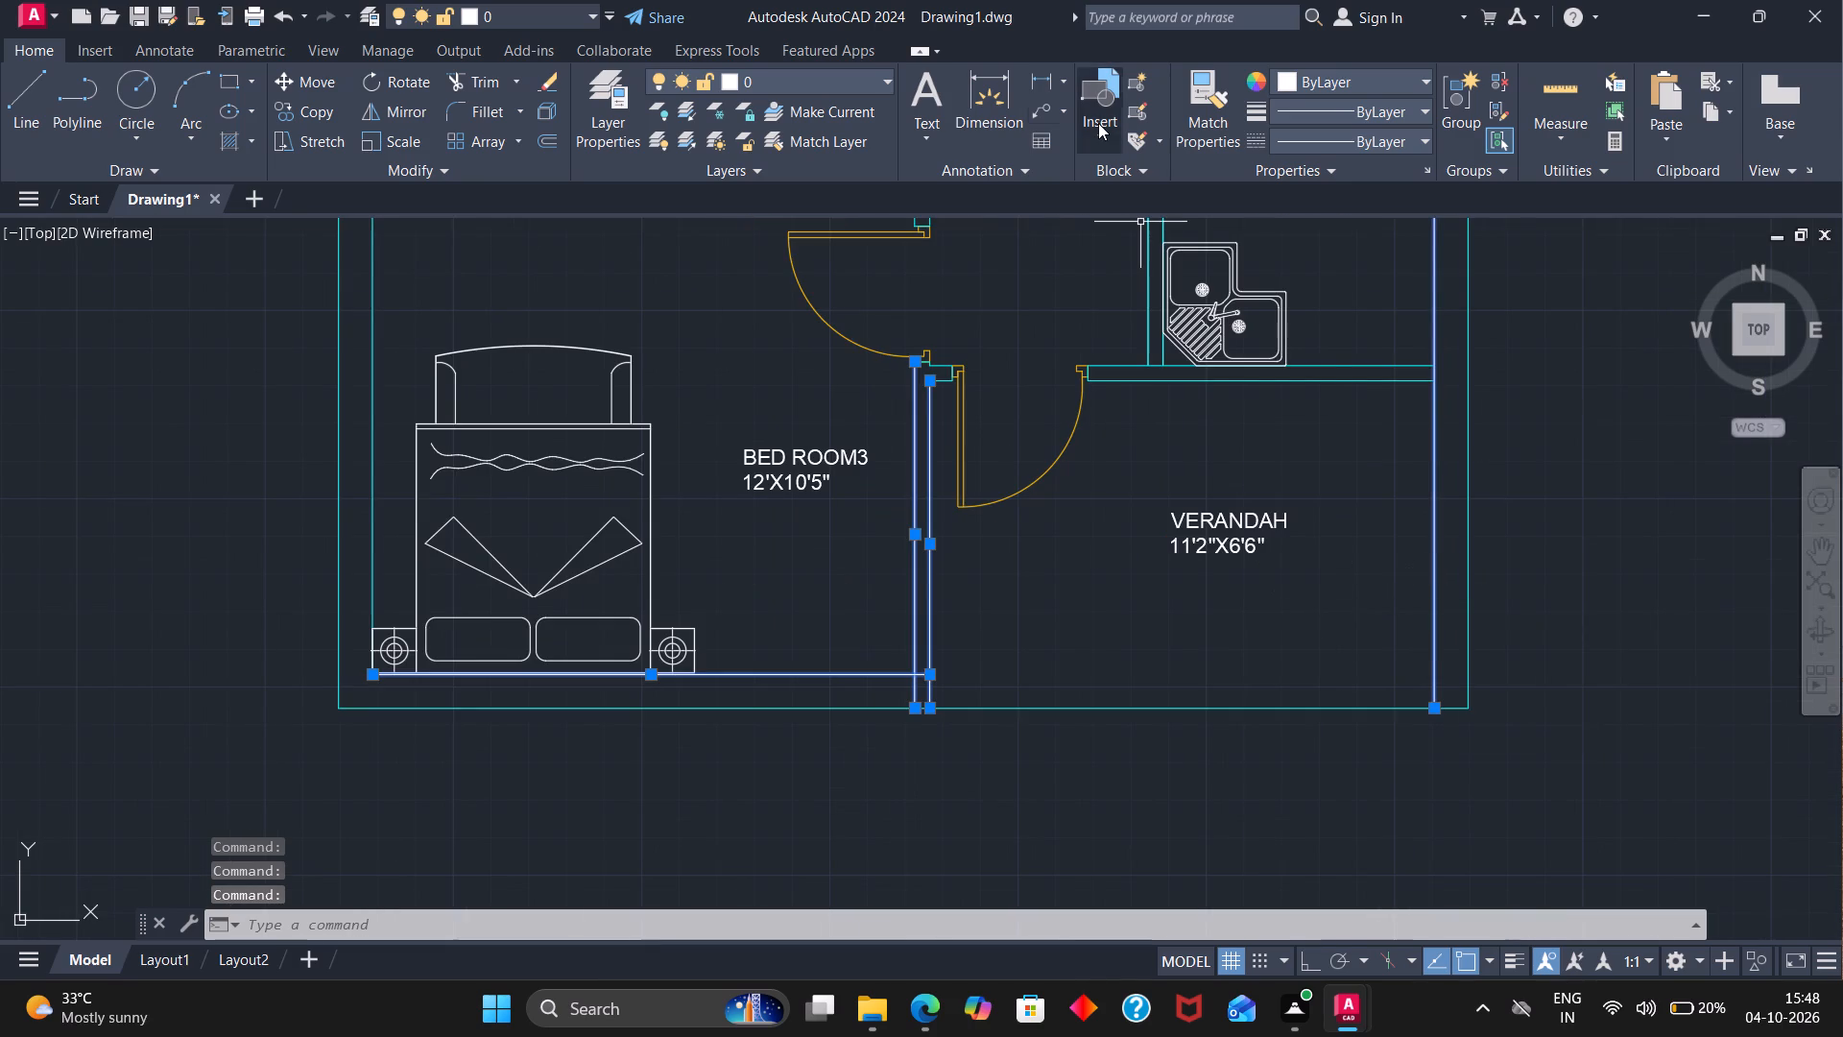
pyautogui.click(884, 77)
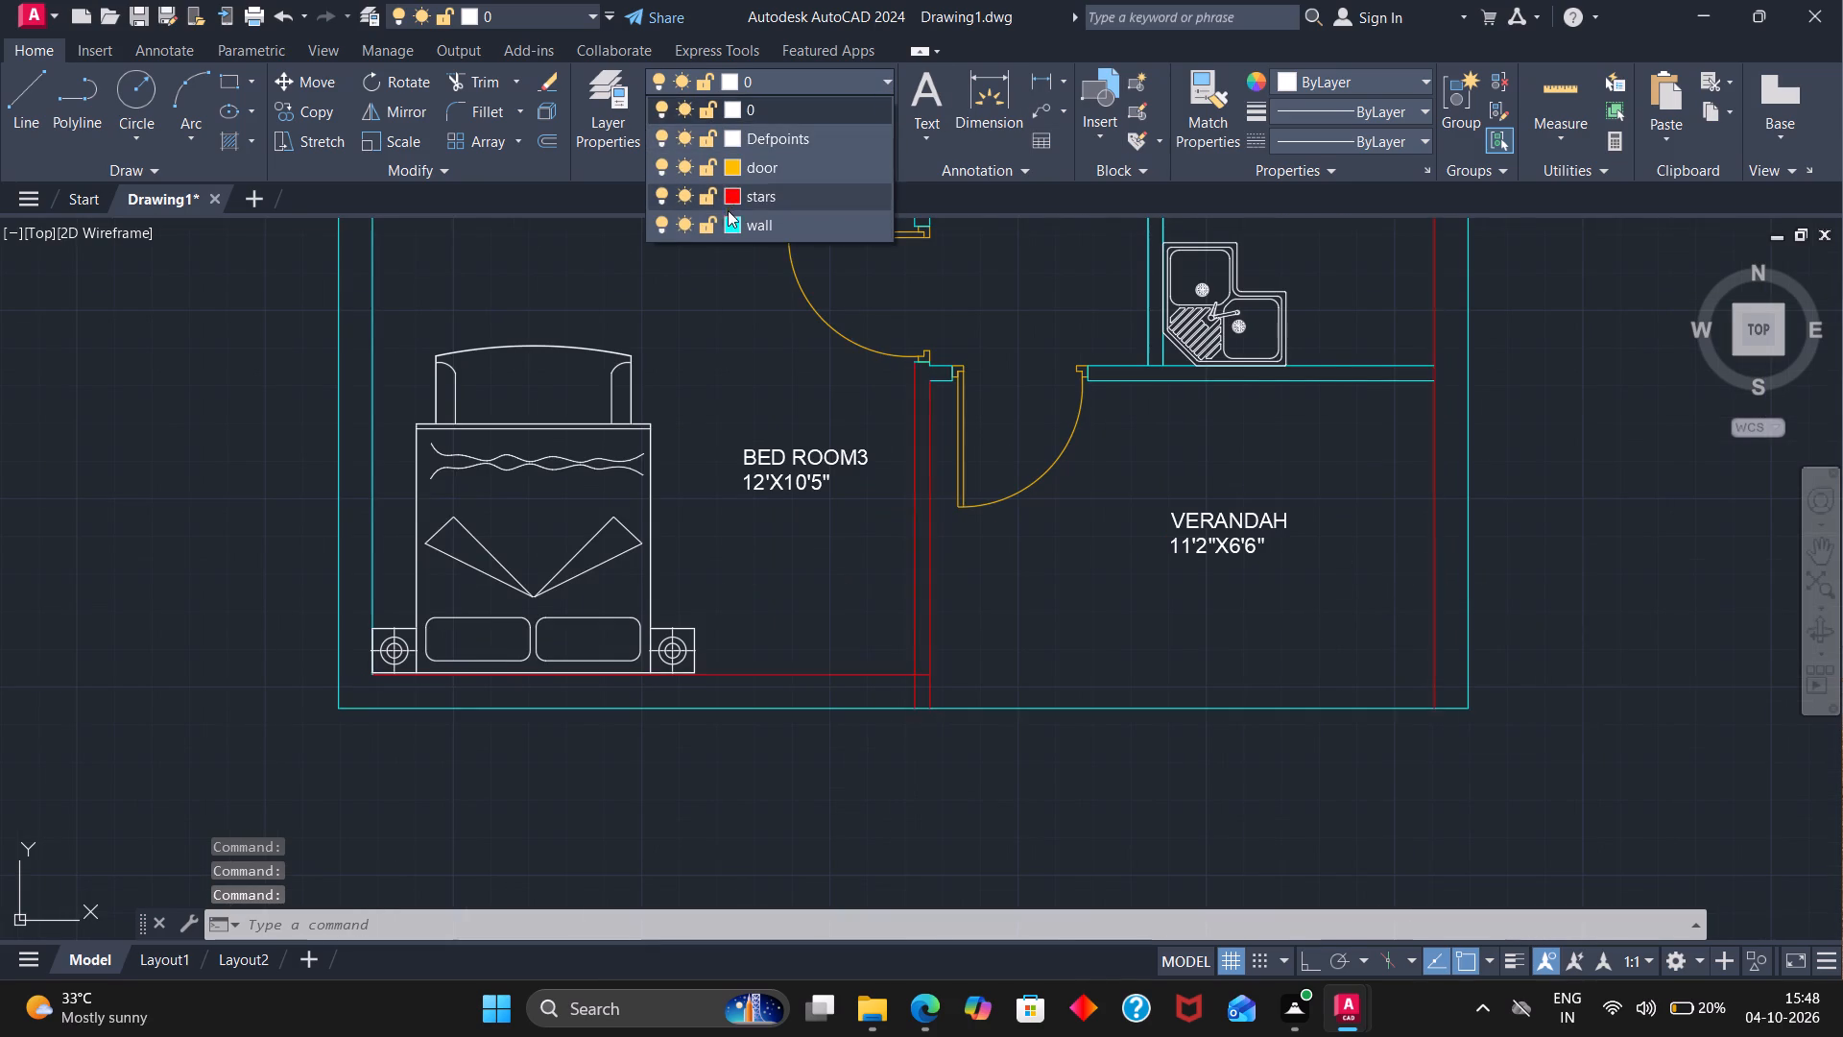
pyautogui.click(735, 221)
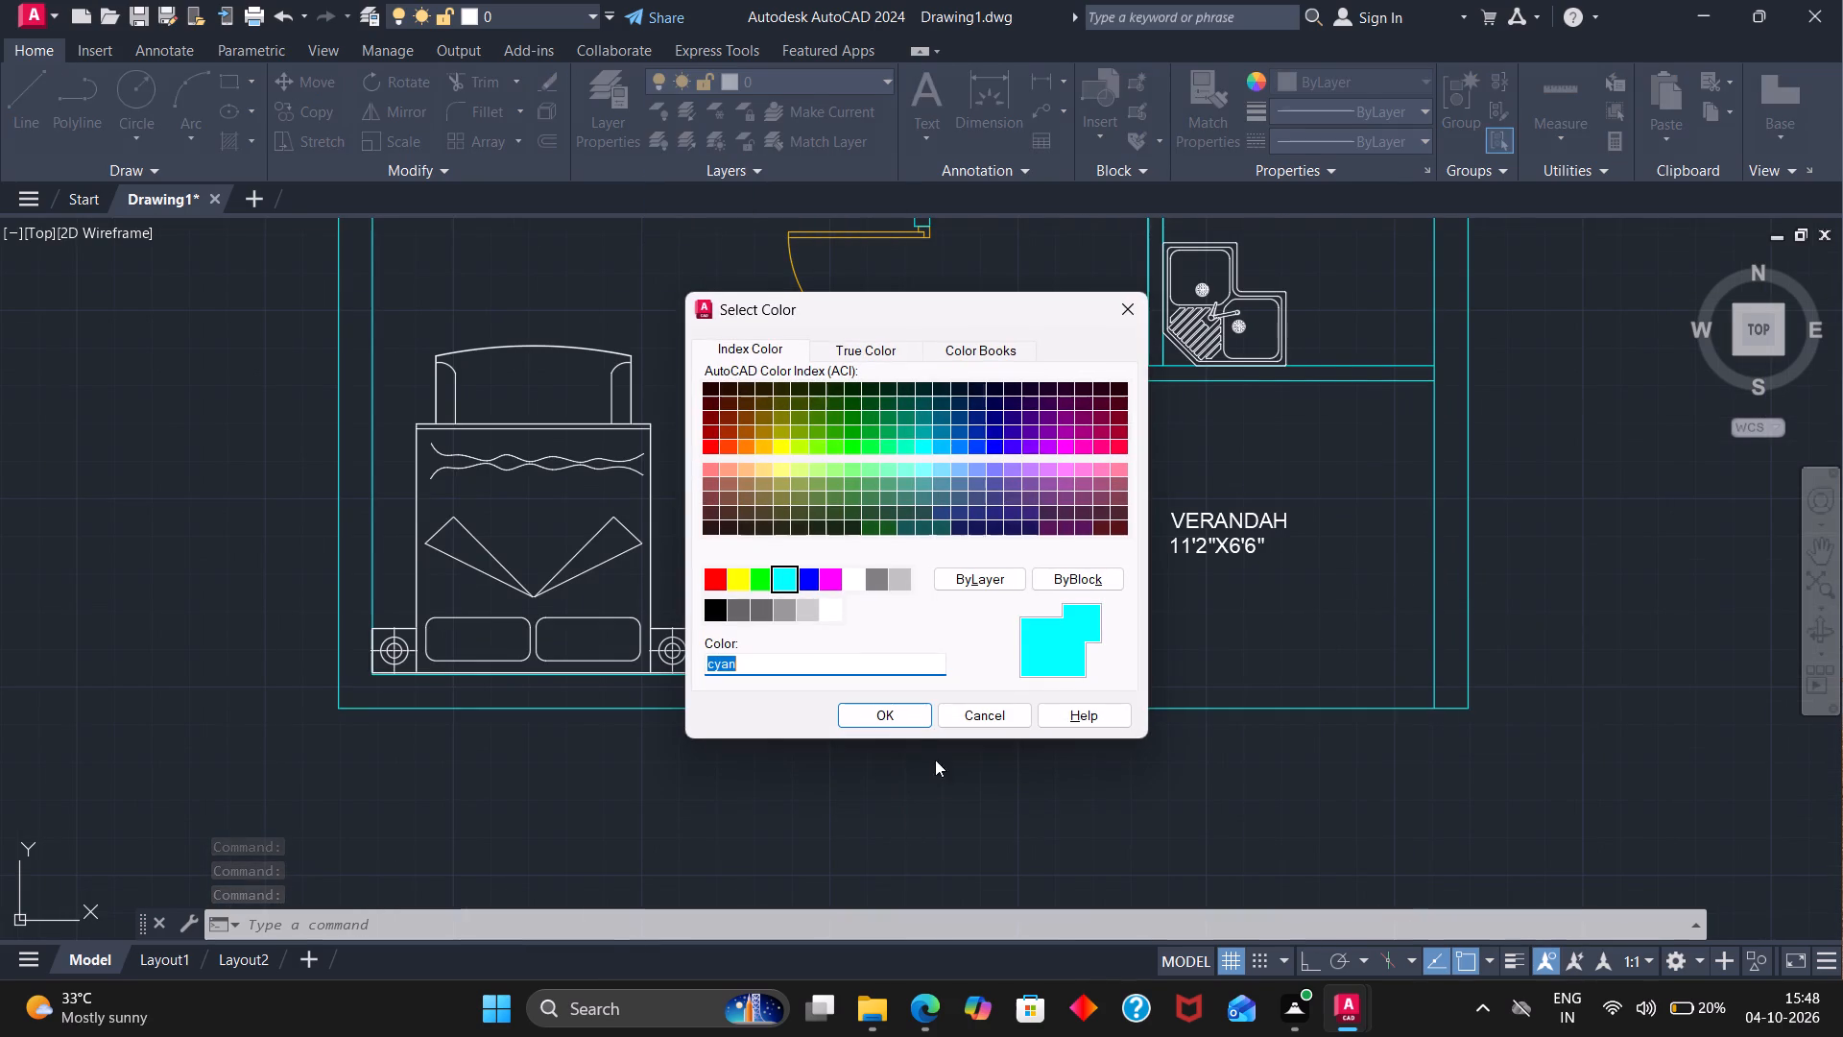
pyautogui.click(886, 714)
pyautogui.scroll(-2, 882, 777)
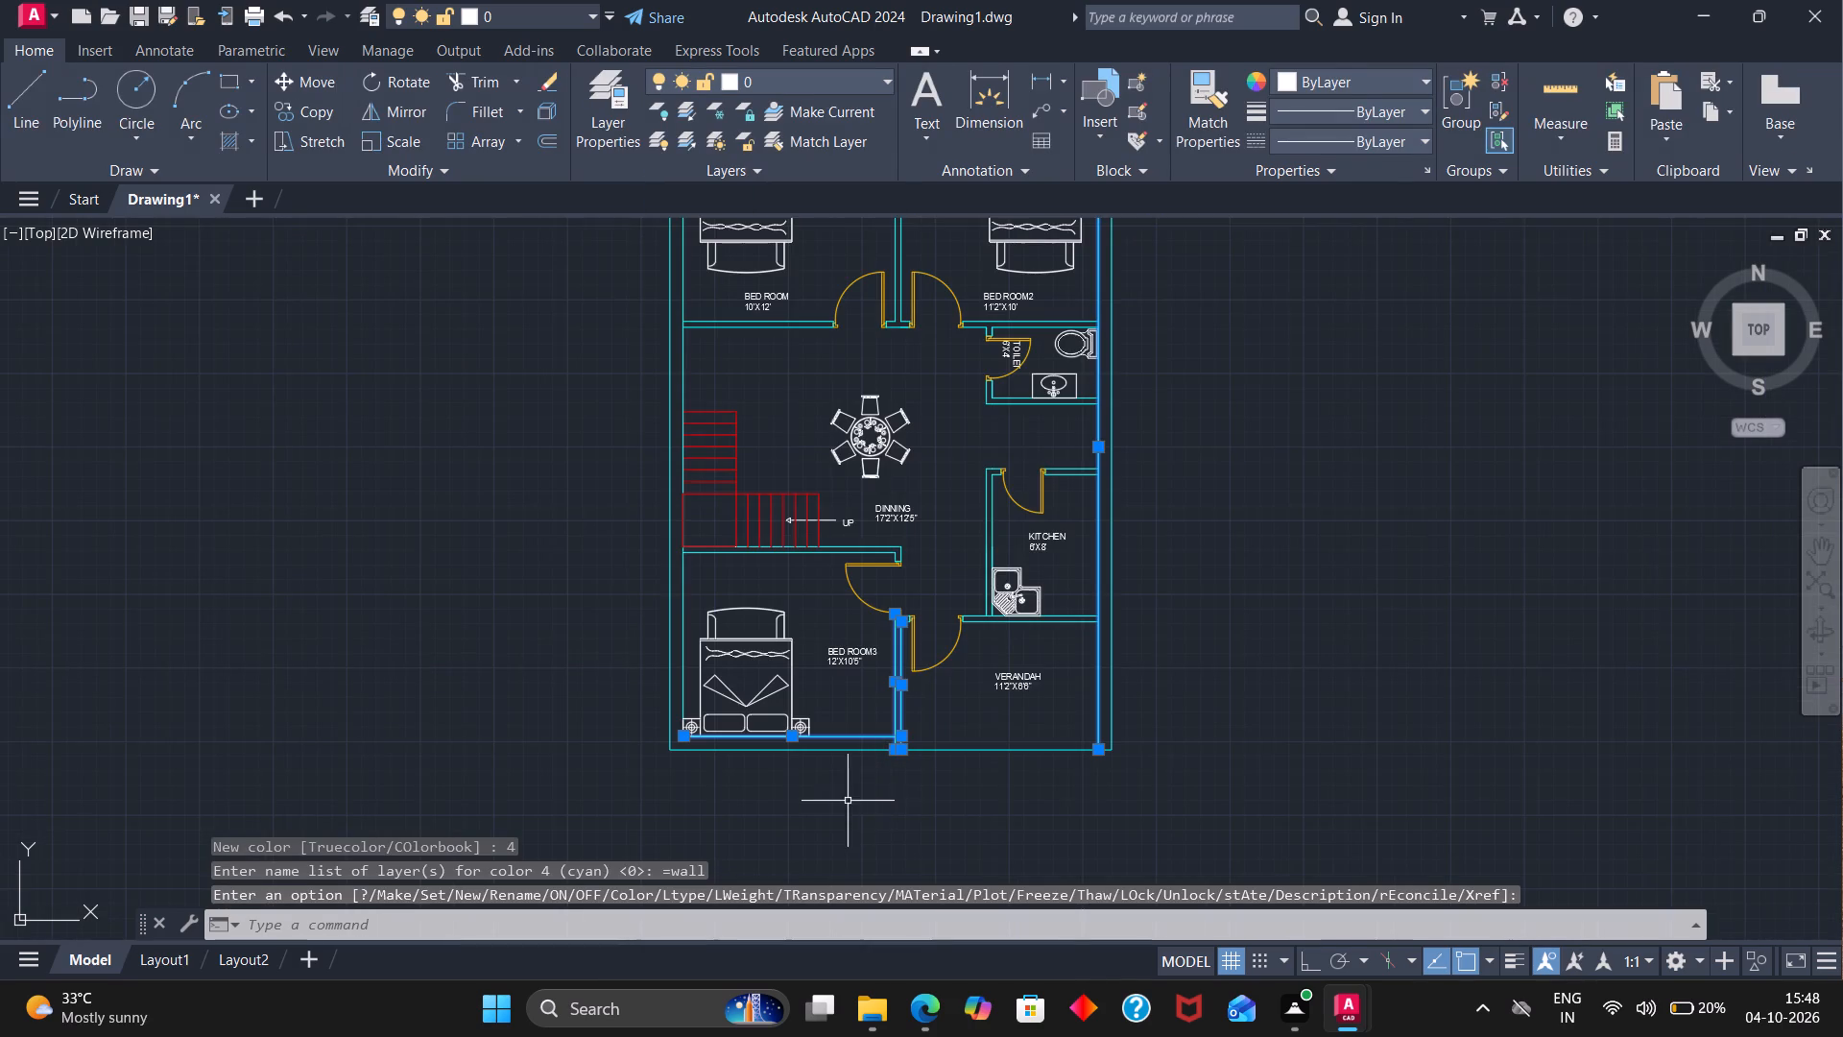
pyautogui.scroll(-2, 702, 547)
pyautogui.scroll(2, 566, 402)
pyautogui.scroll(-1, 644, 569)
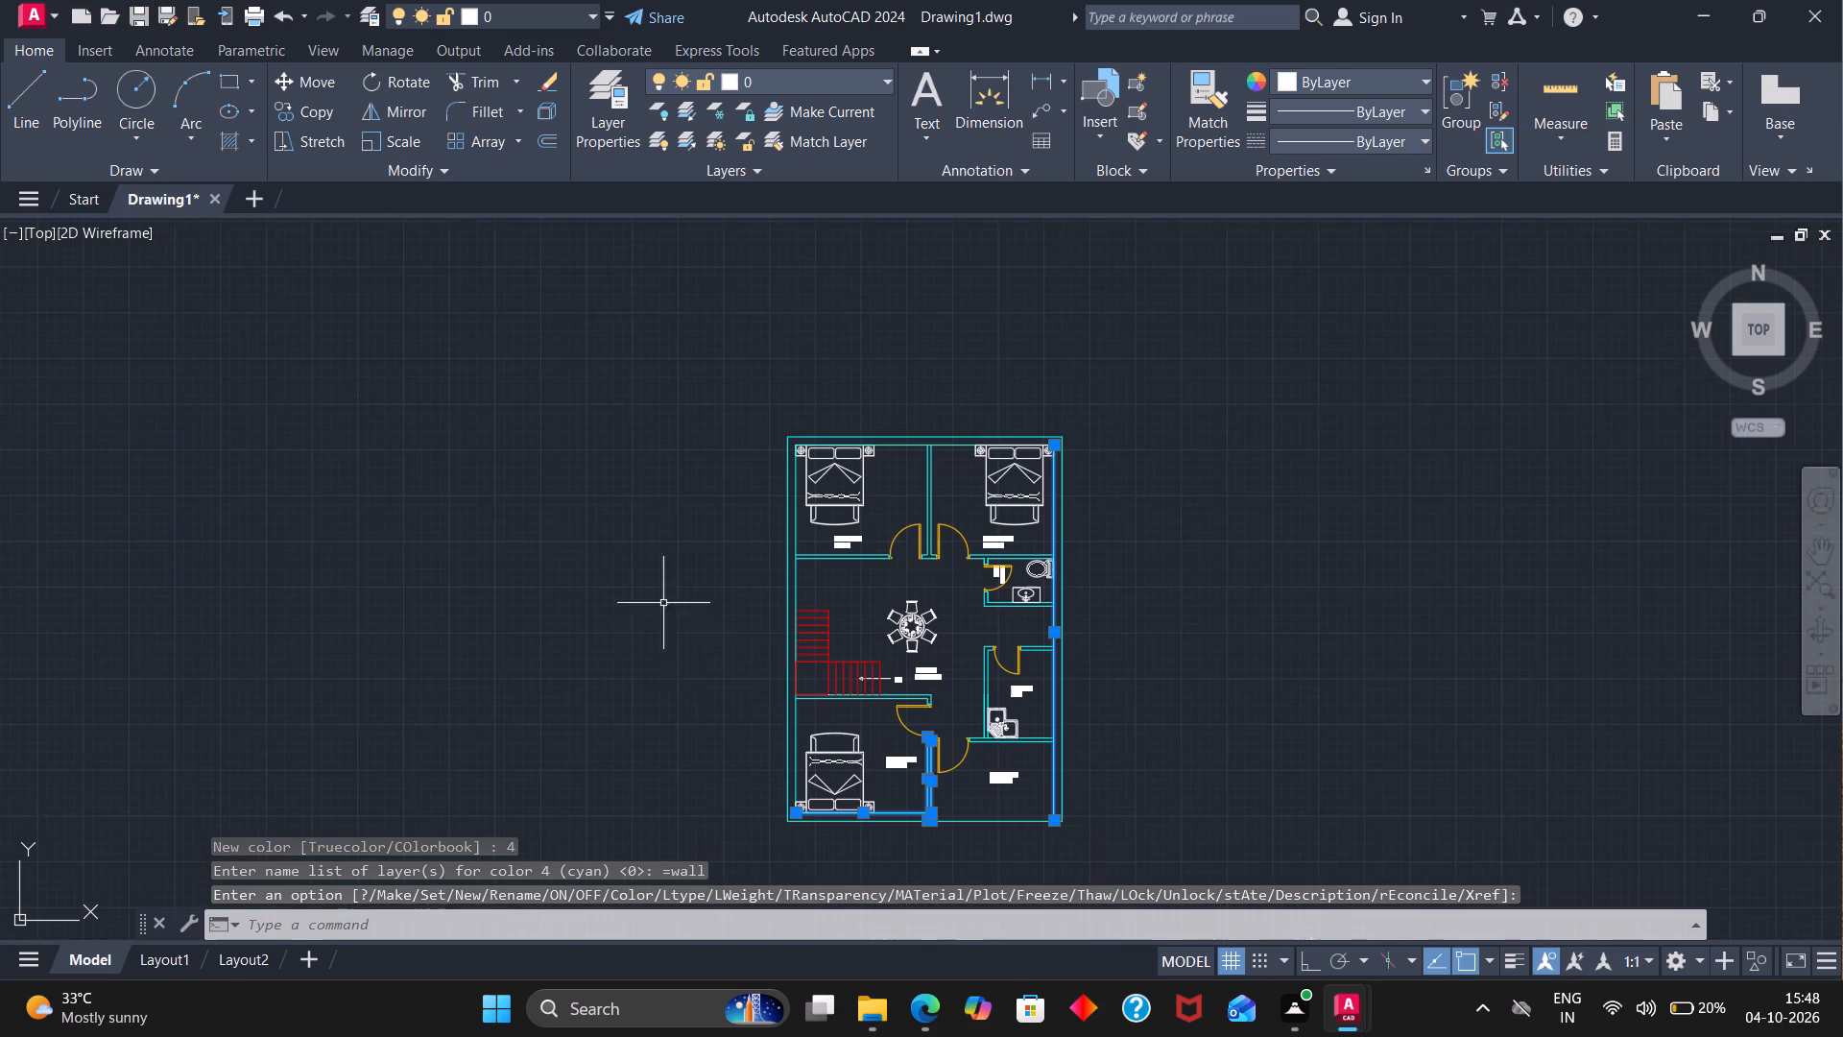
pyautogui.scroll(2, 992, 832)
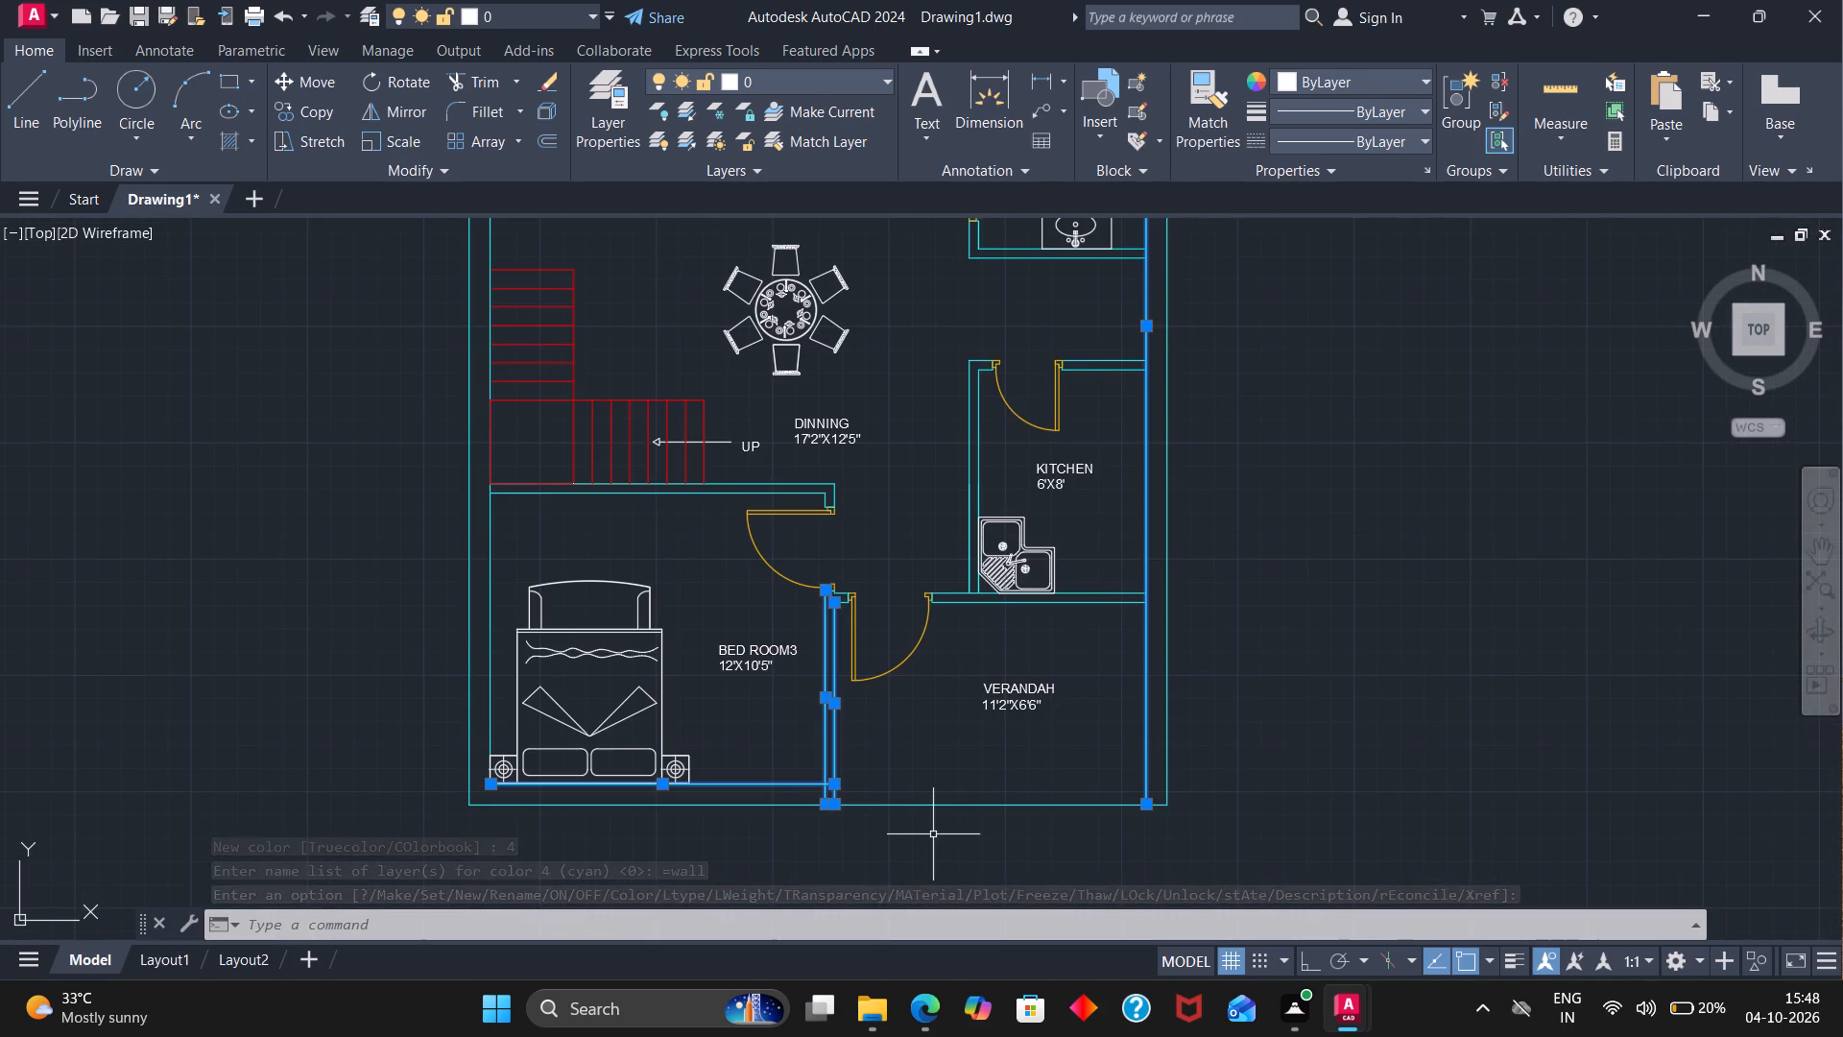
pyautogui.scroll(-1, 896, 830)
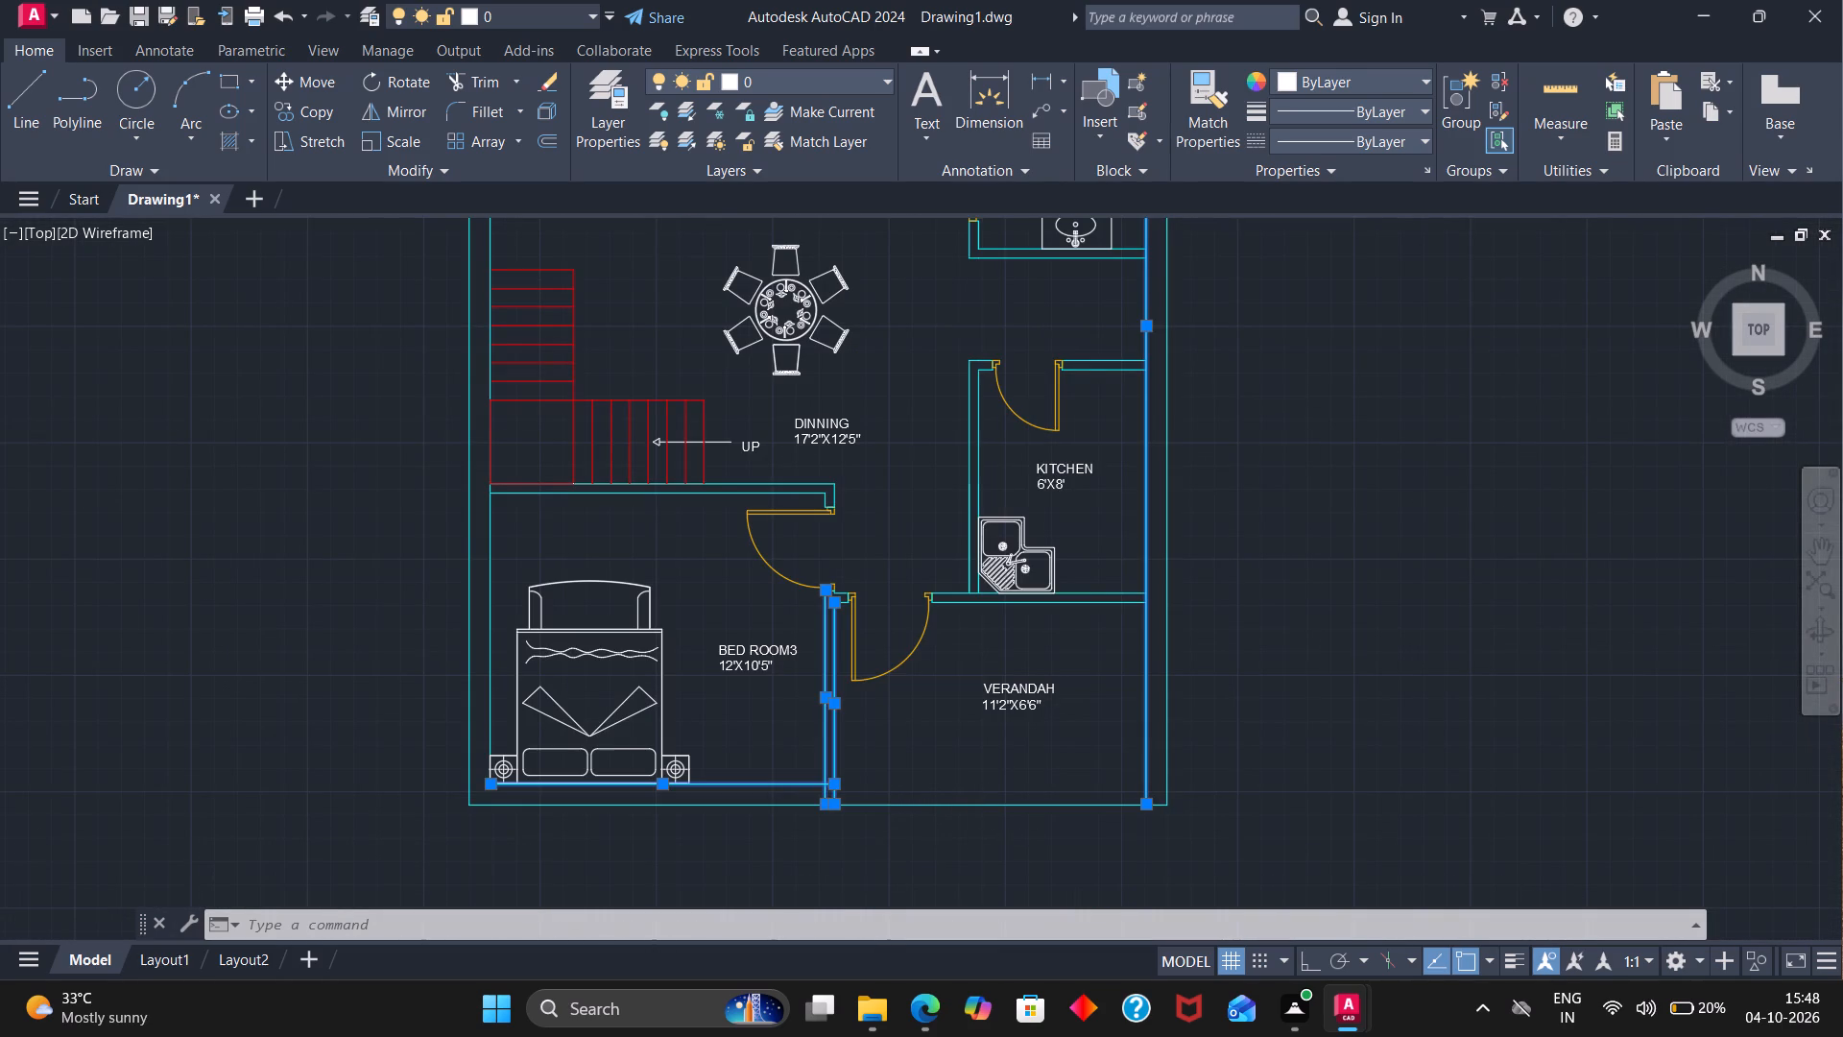
# Save the drawing in the Documents folder under the new name 25'X35' GF PLAN.
pyautogui.click(49, 14)
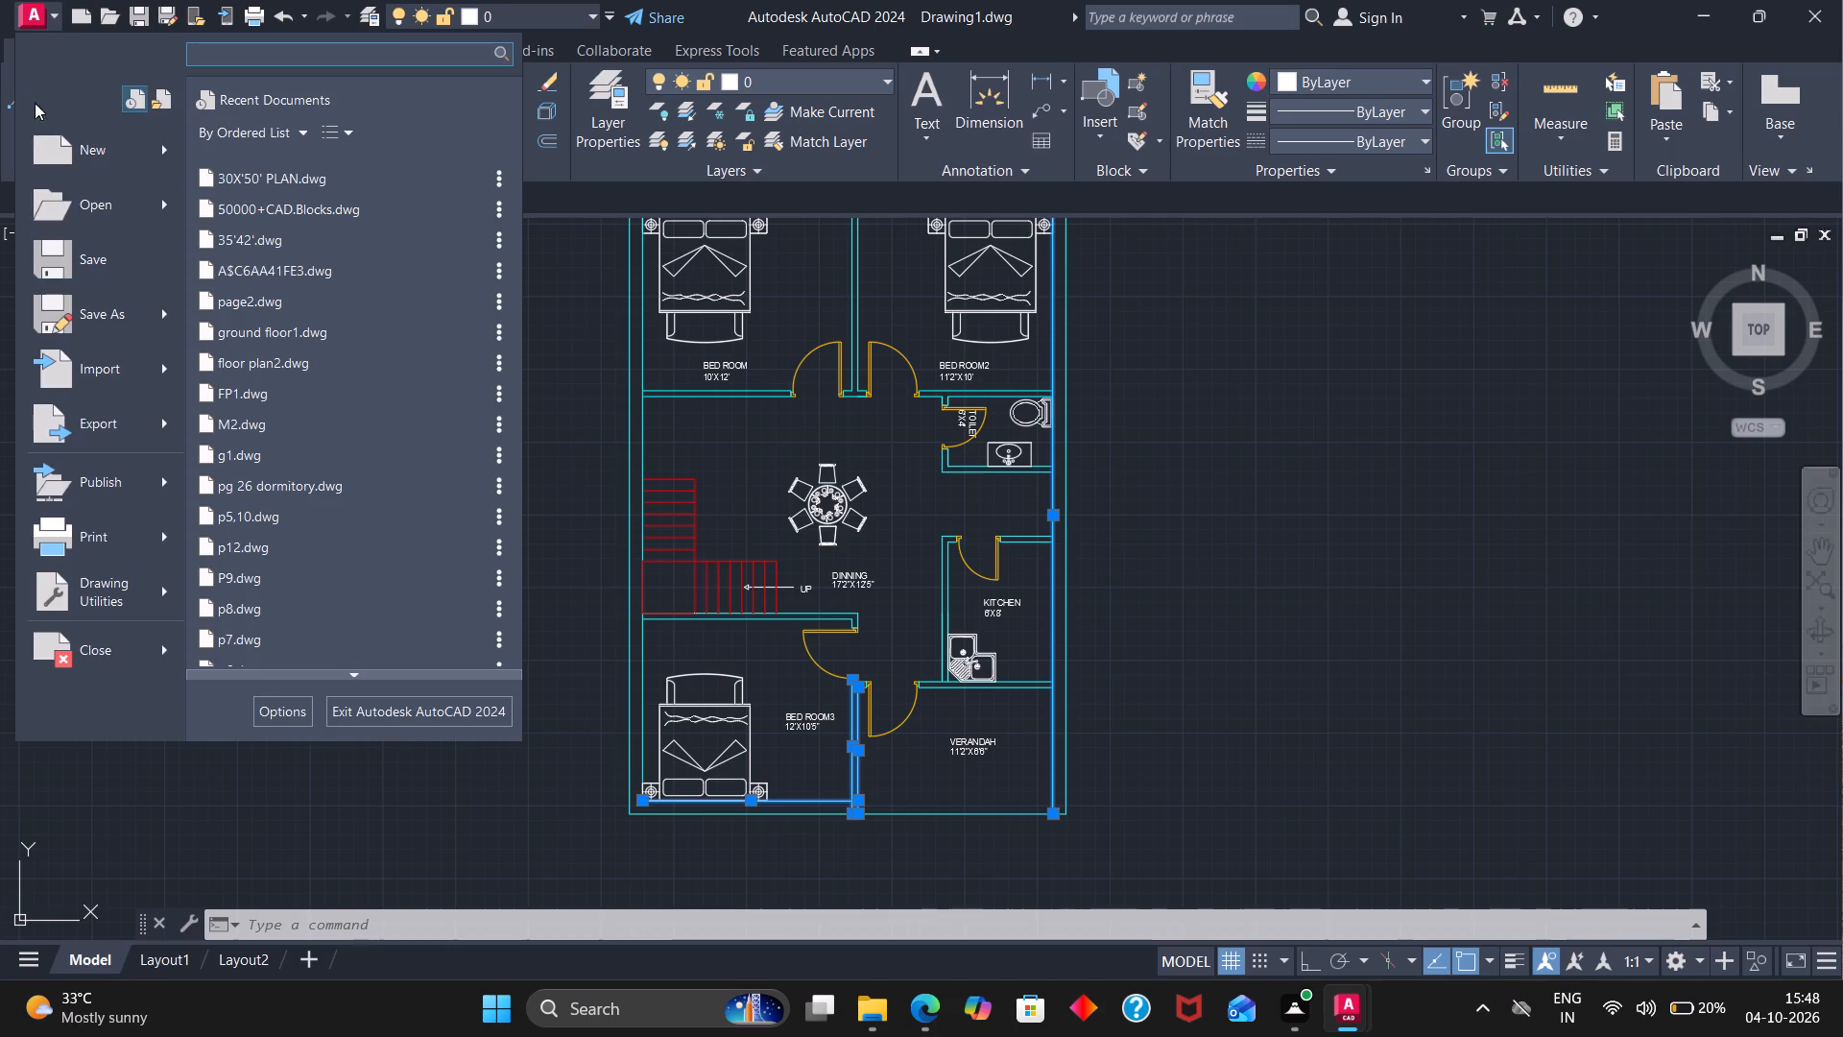
pyautogui.click(89, 335)
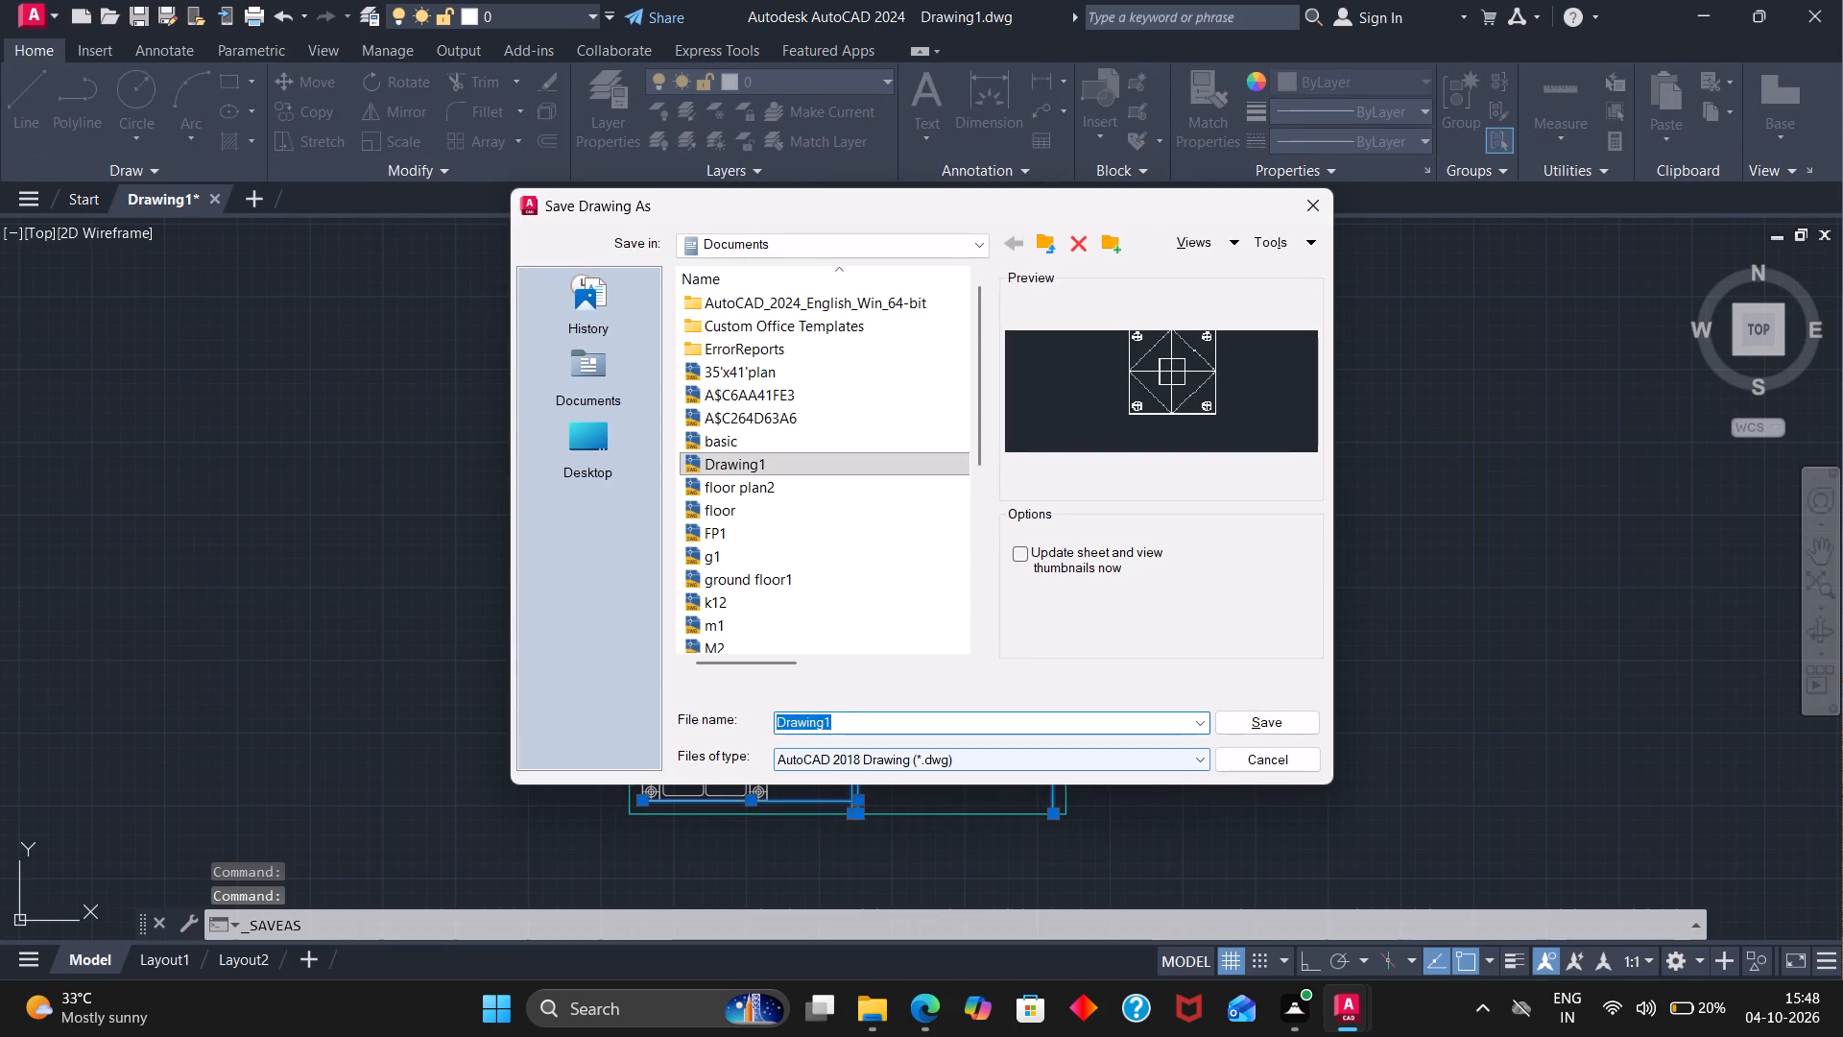
pyautogui.click(850, 718)
pyautogui.press('BackSpace')
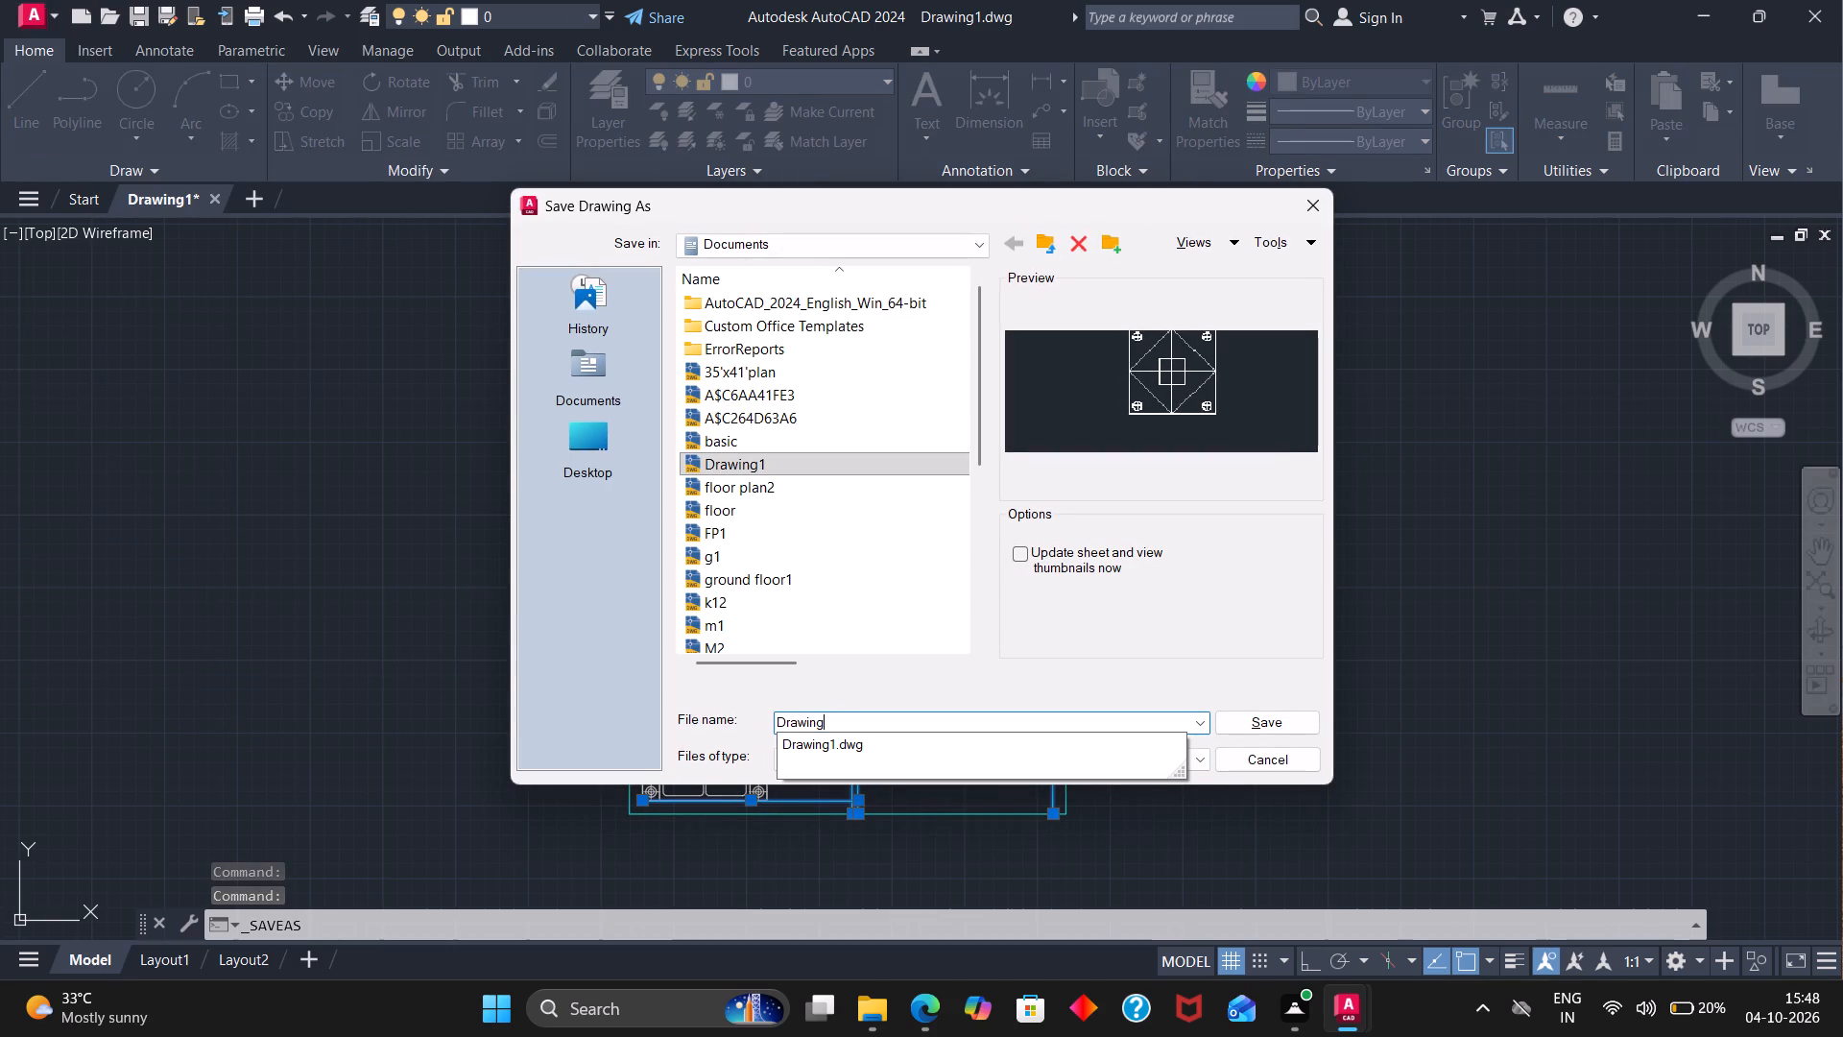
pyautogui.press('BackSpace')
pyautogui.press('BackSpace')
pyautogui.press('BackSpace')
pyautogui.press('BackSpace')
pyautogui.press('BackSpace')
pyautogui.press('BackSpace')
pyautogui.press('BackSpace')
pyautogui.press('BackSpace')
pyautogui.press('BackSpace')
pyautogui.press('BackSpace')
pyautogui.press('BackSpace')
pyautogui.press('BackSpace')
pyautogui.press('BackSpace')
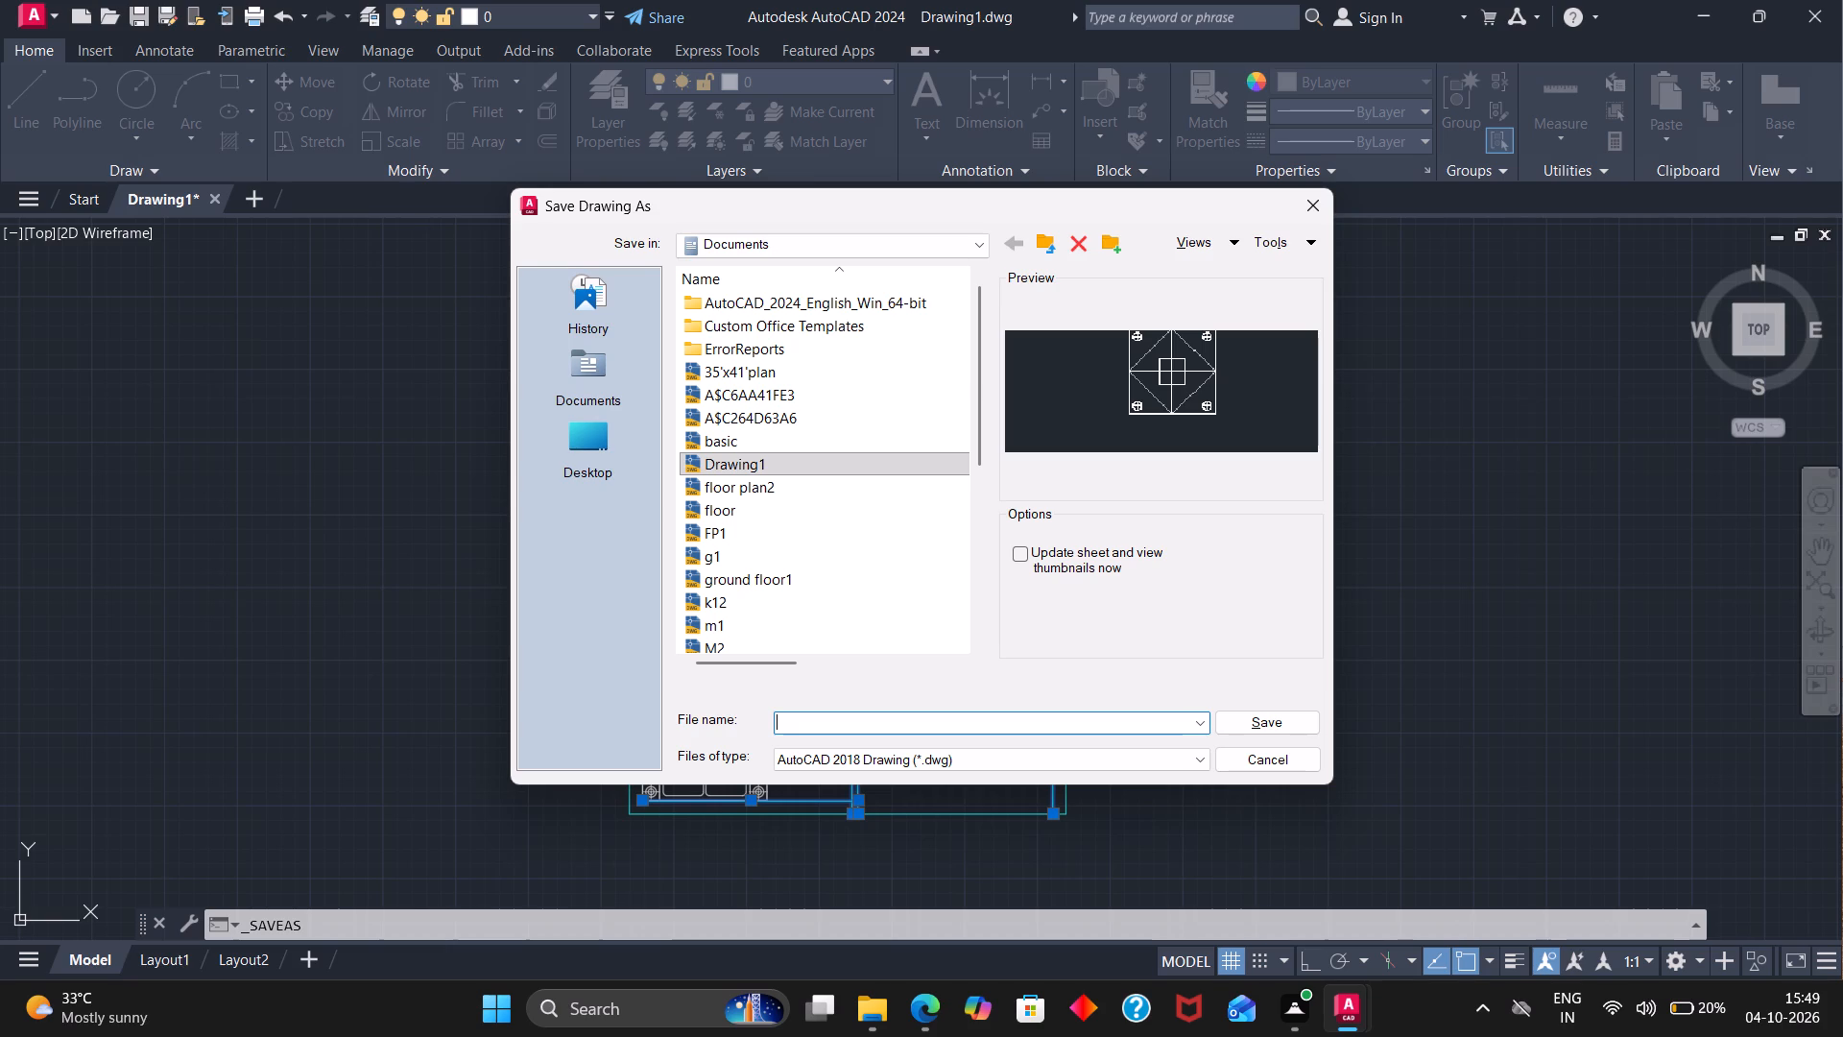
pyautogui.write("25'X35'")
pyautogui.press('space')
pyautogui.write('GR')
pyautogui.write('PIN')
pyautogui.press('d')
pyautogui.press('BackSpace')
pyautogui.press('BackSpace')
pyautogui.press('BackSpace')
pyautogui.press('BackSpace')
pyautogui.press('BackSpace')
pyautogui.press('BackSpace')
pyautogui.press('g')
pyautogui.press('space')
pyautogui.press('BackSpace')
pyautogui.press('f')
pyautogui.press('space')
pyautogui.write('PLAN')
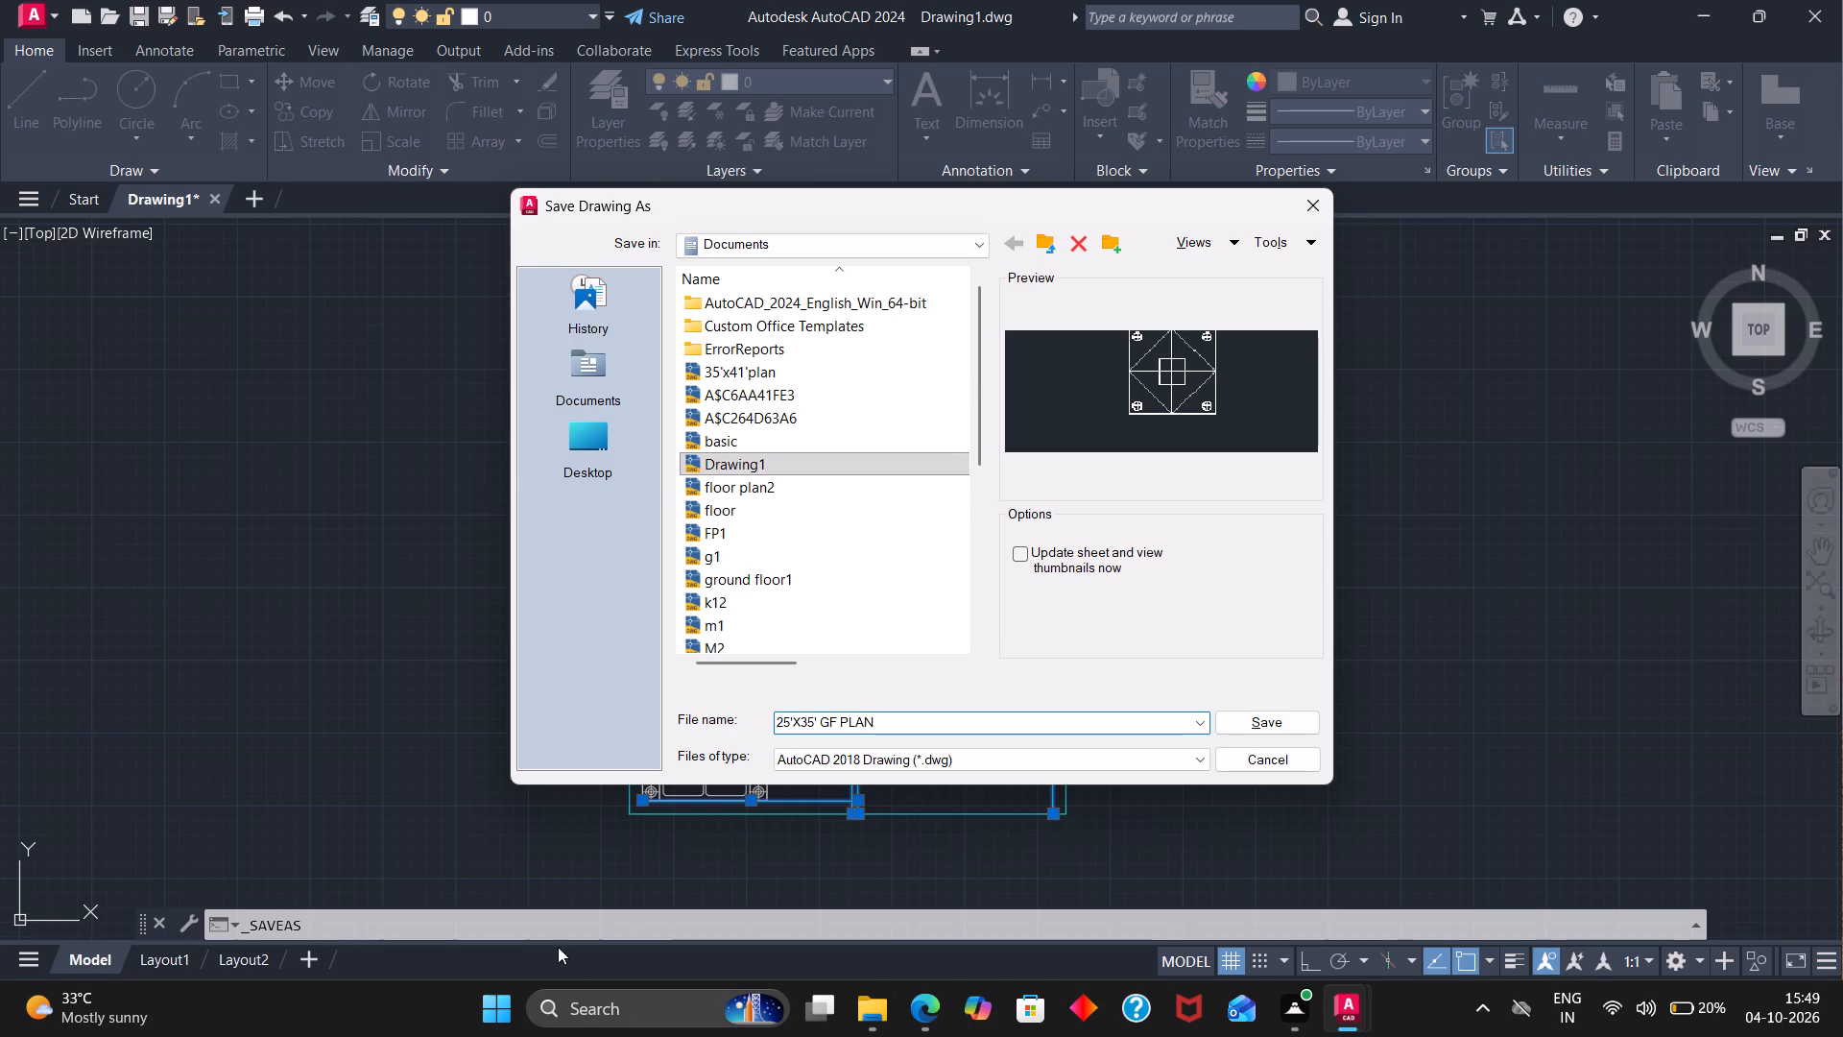
pyautogui.click(1288, 725)
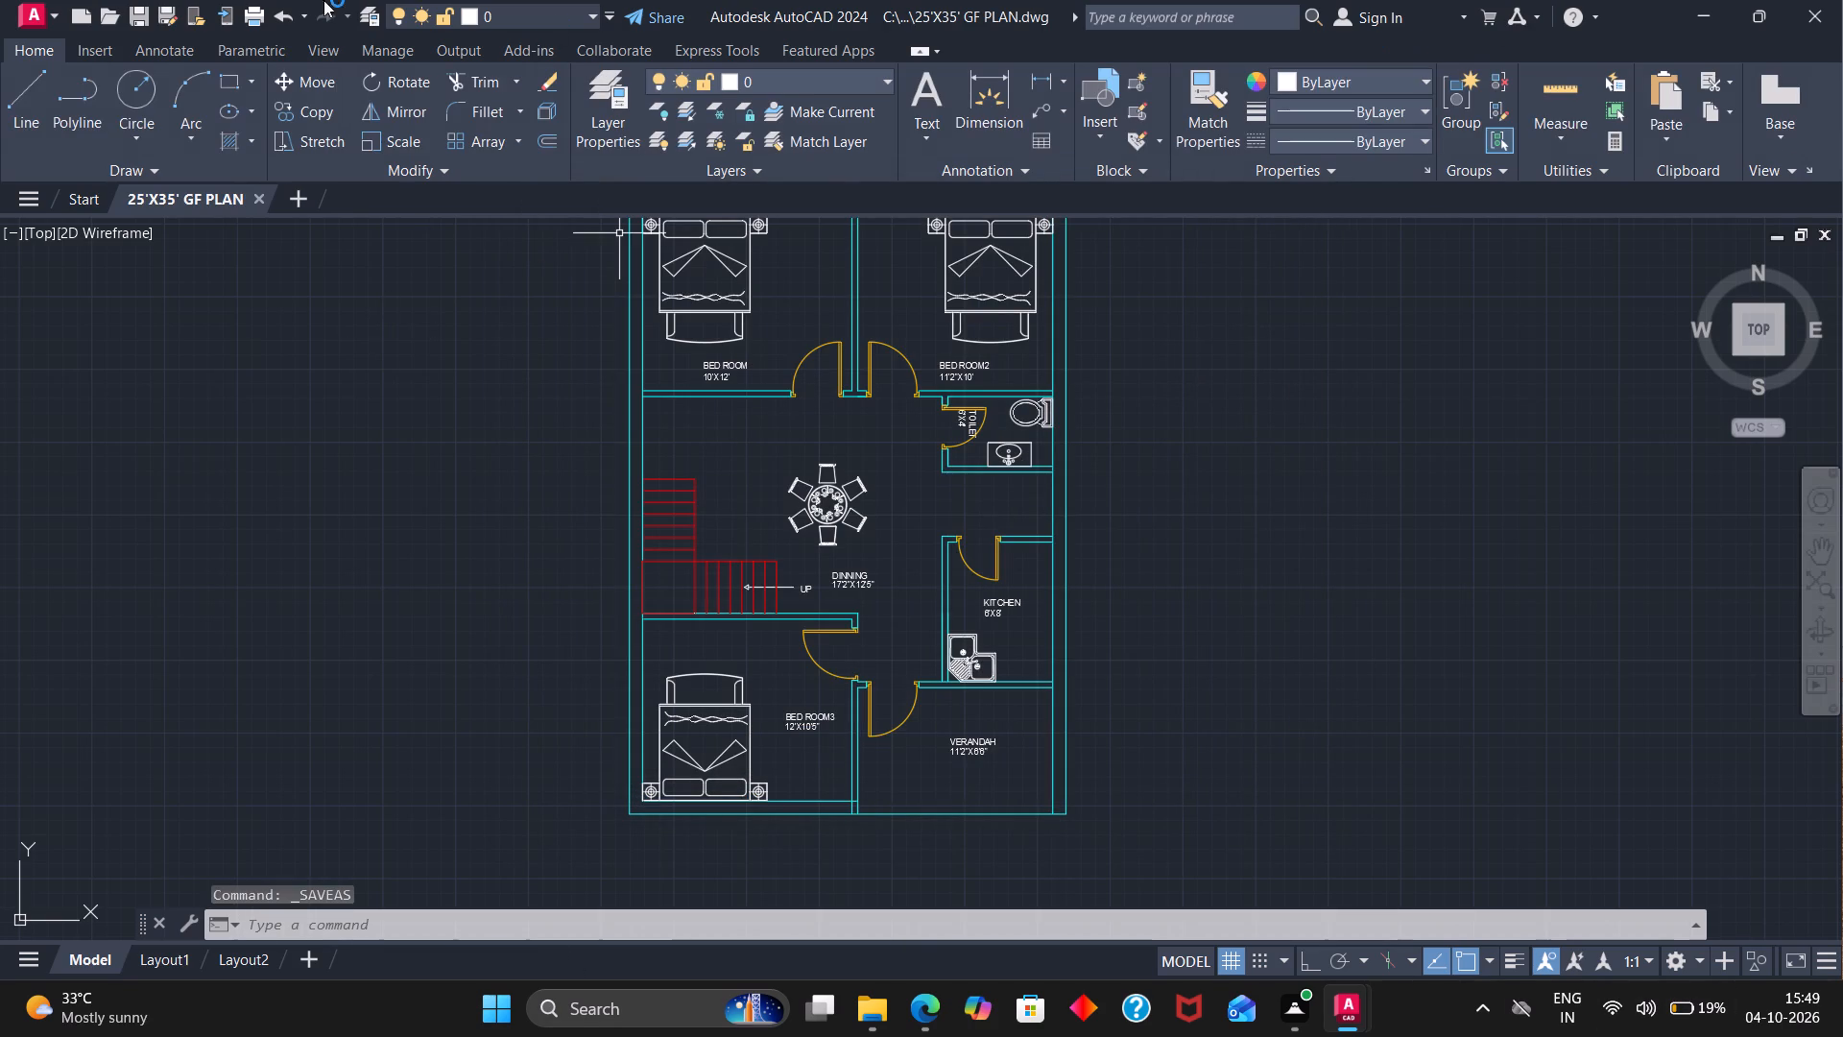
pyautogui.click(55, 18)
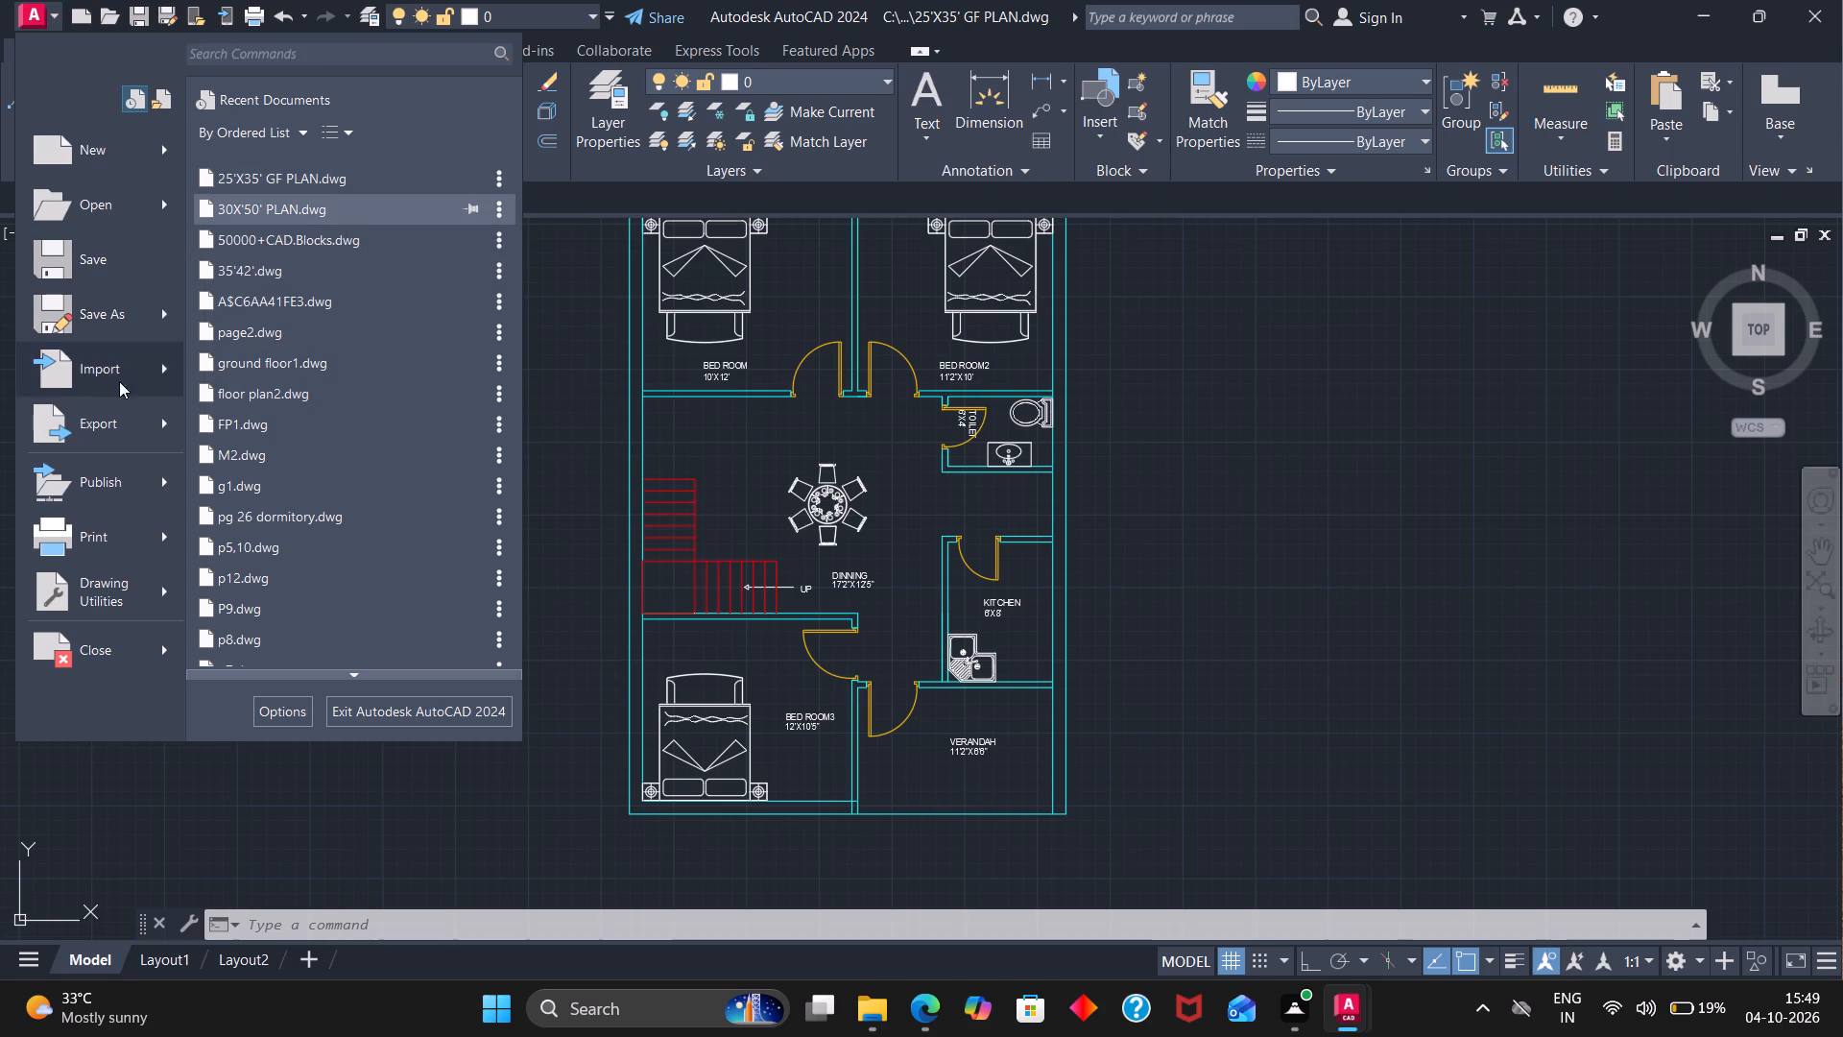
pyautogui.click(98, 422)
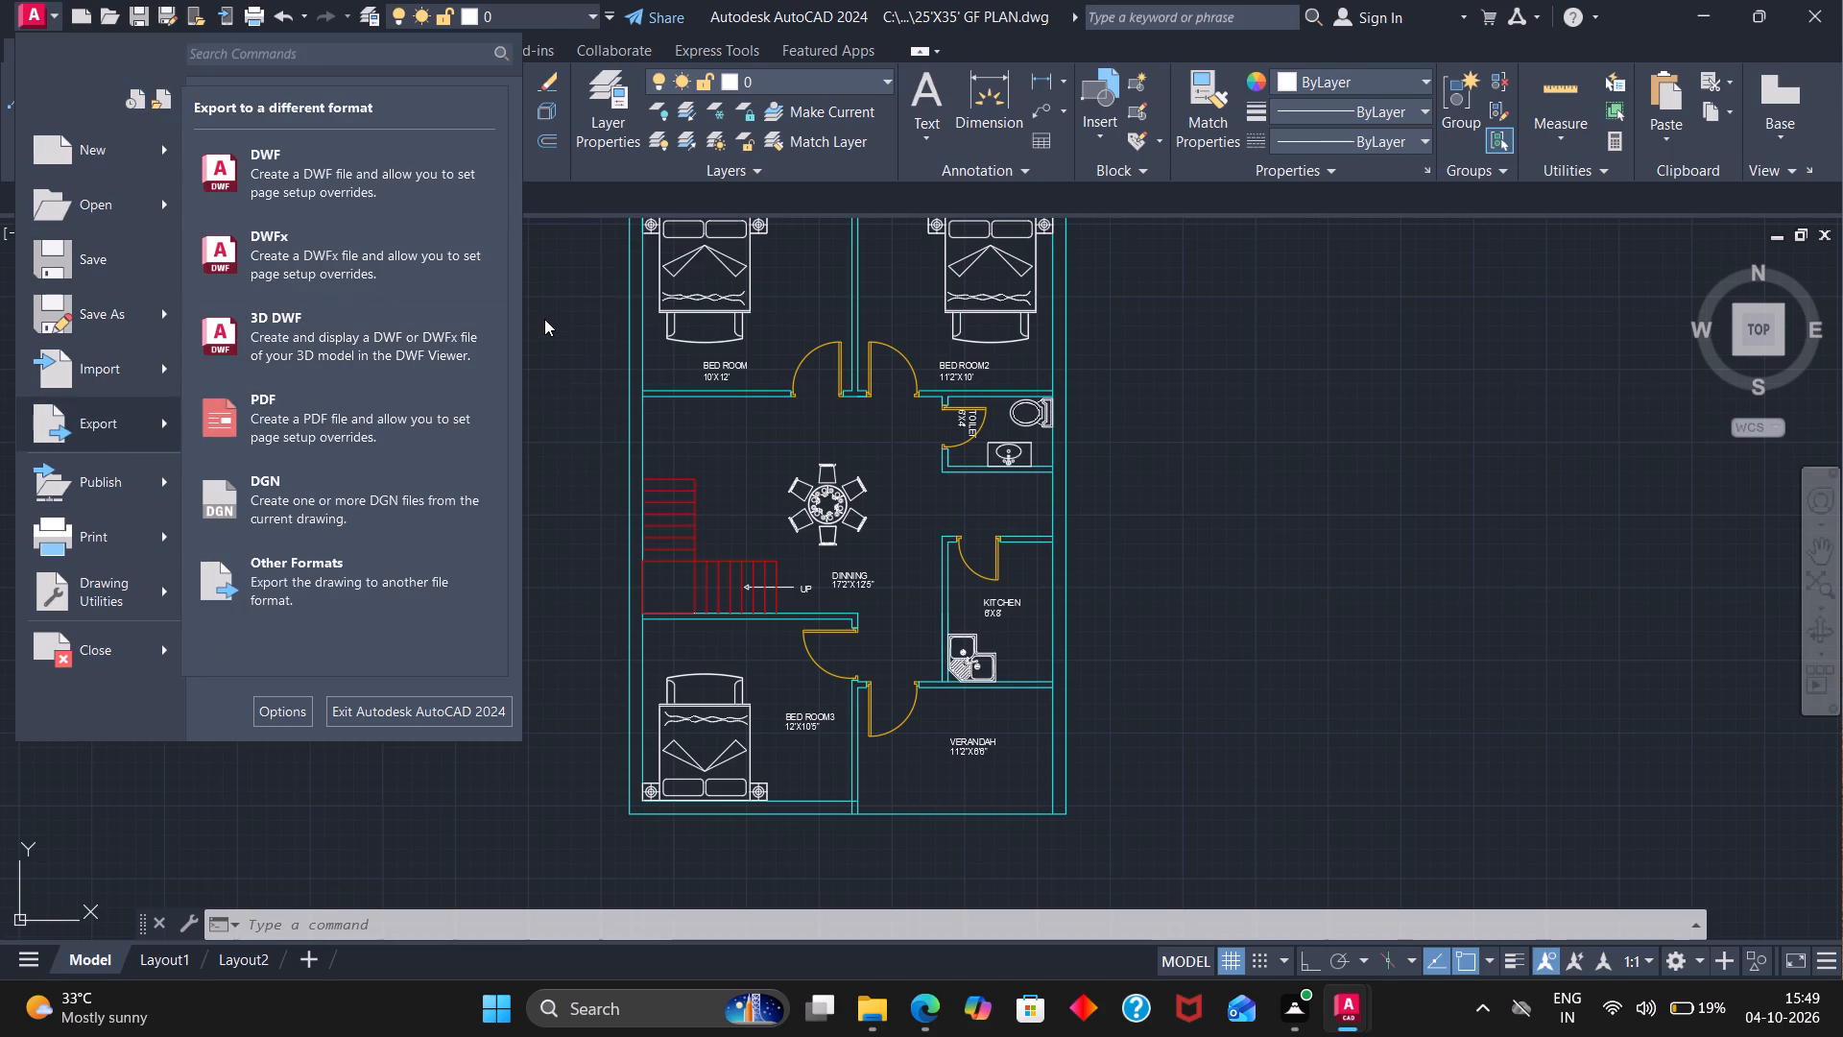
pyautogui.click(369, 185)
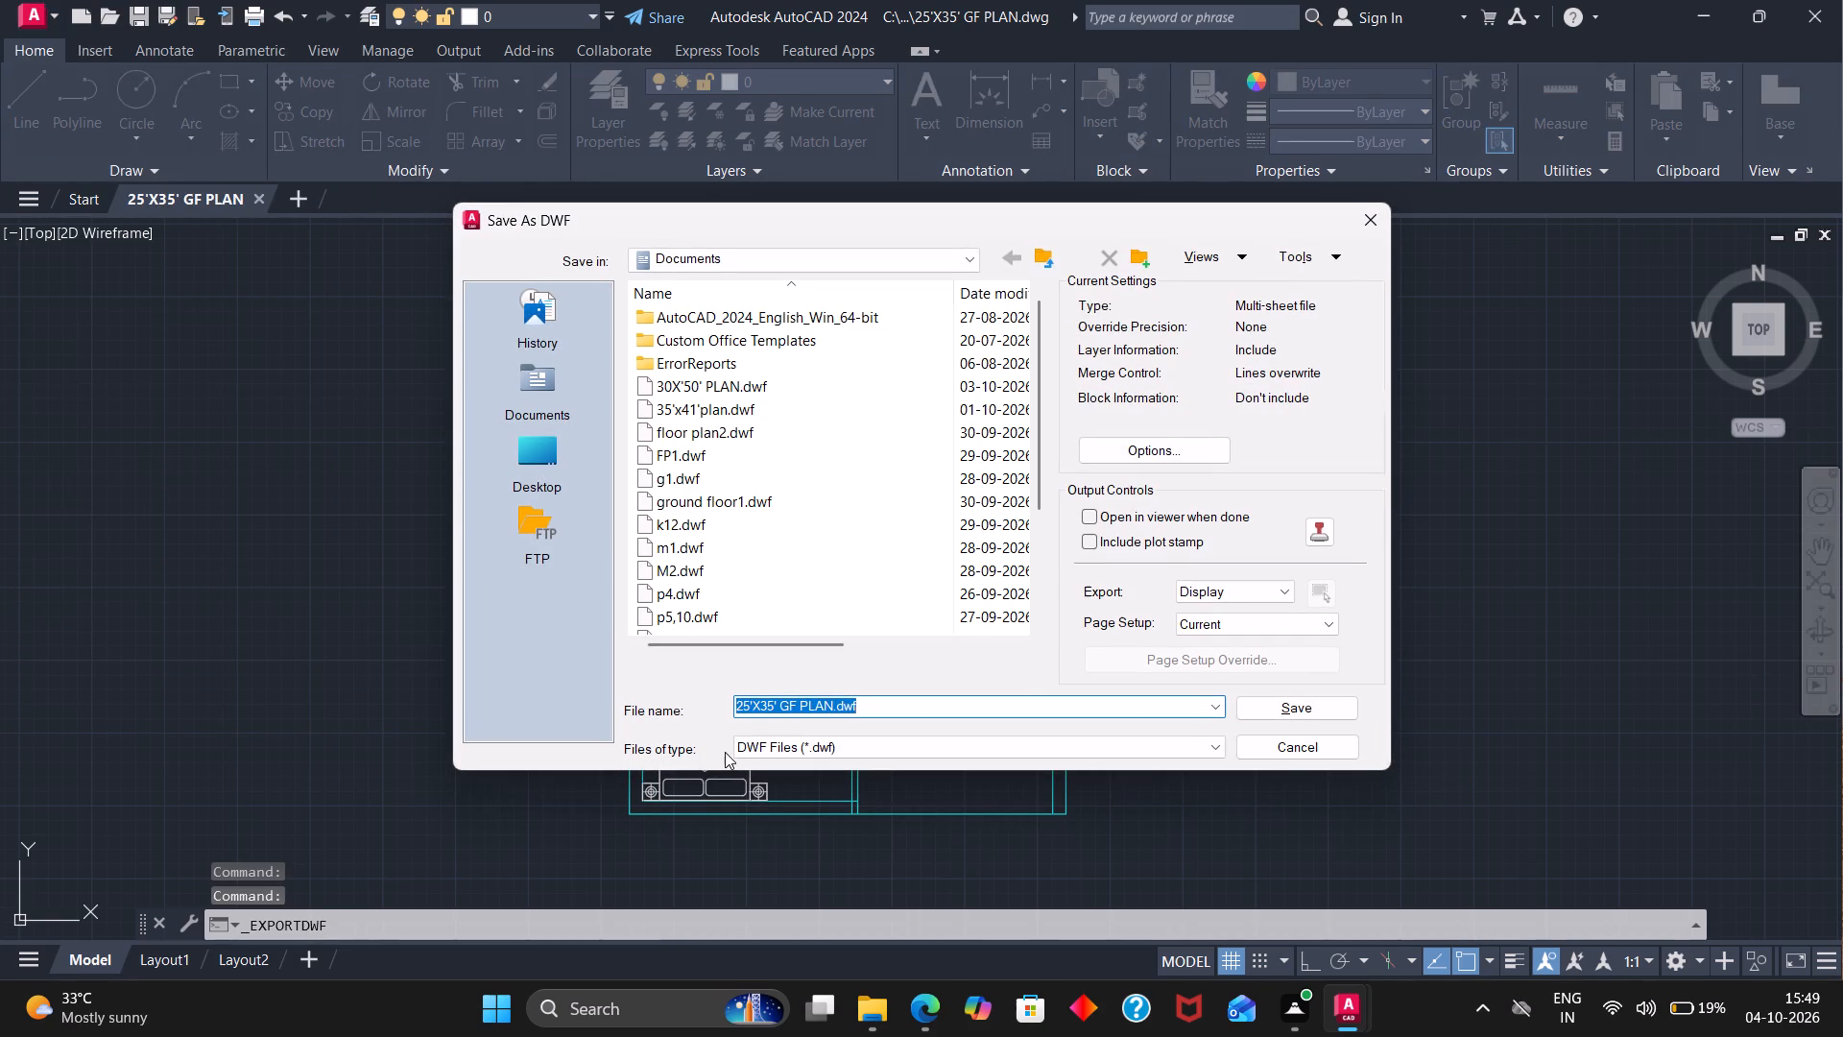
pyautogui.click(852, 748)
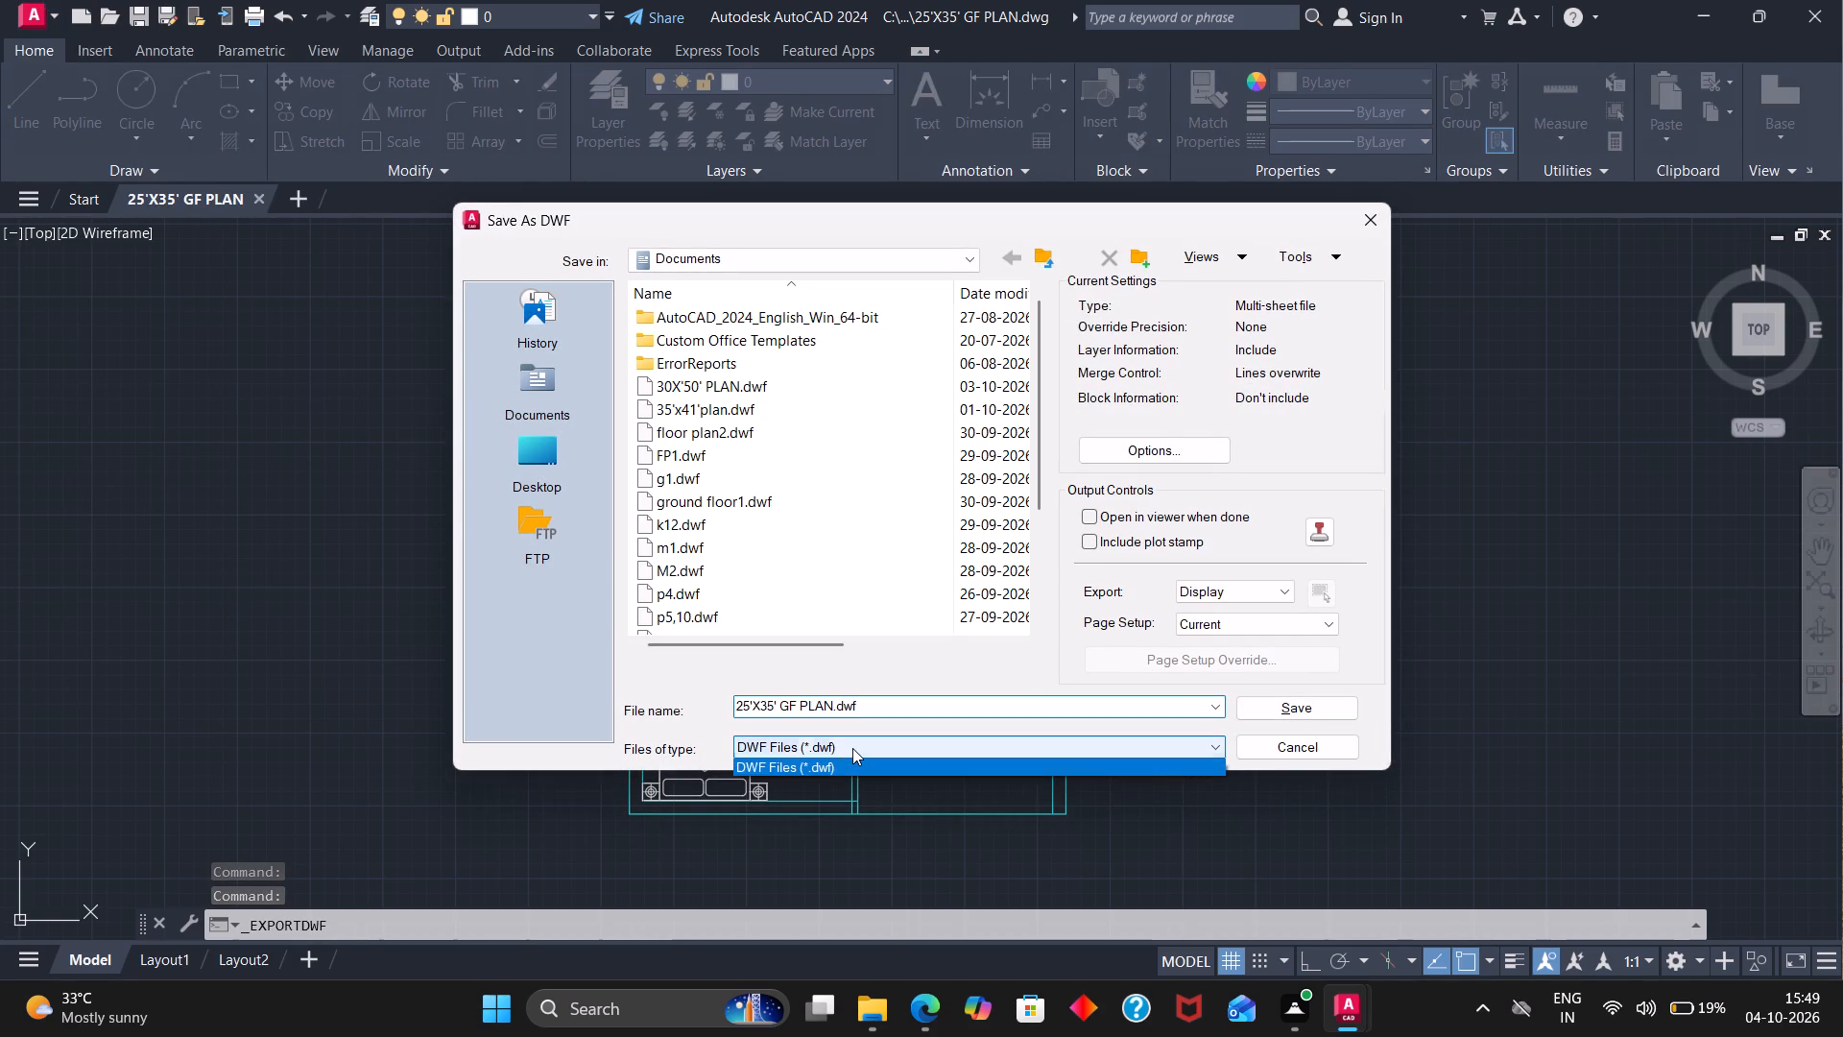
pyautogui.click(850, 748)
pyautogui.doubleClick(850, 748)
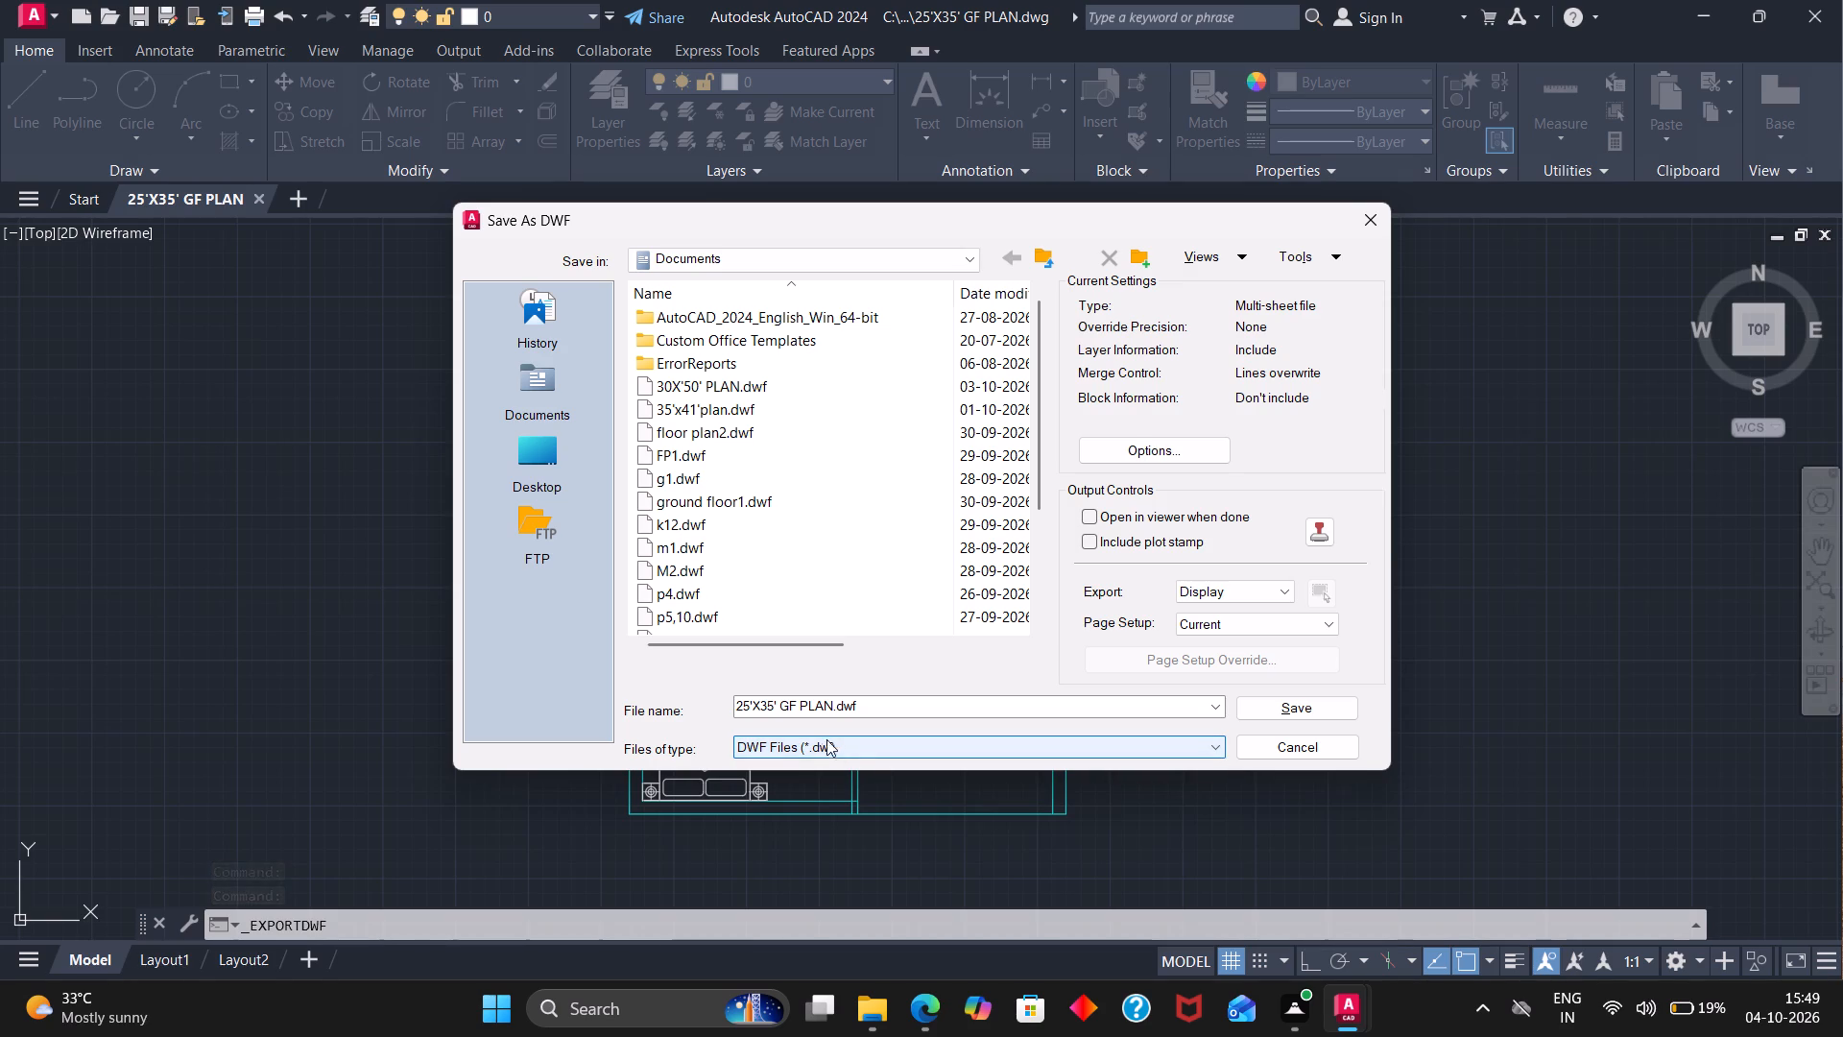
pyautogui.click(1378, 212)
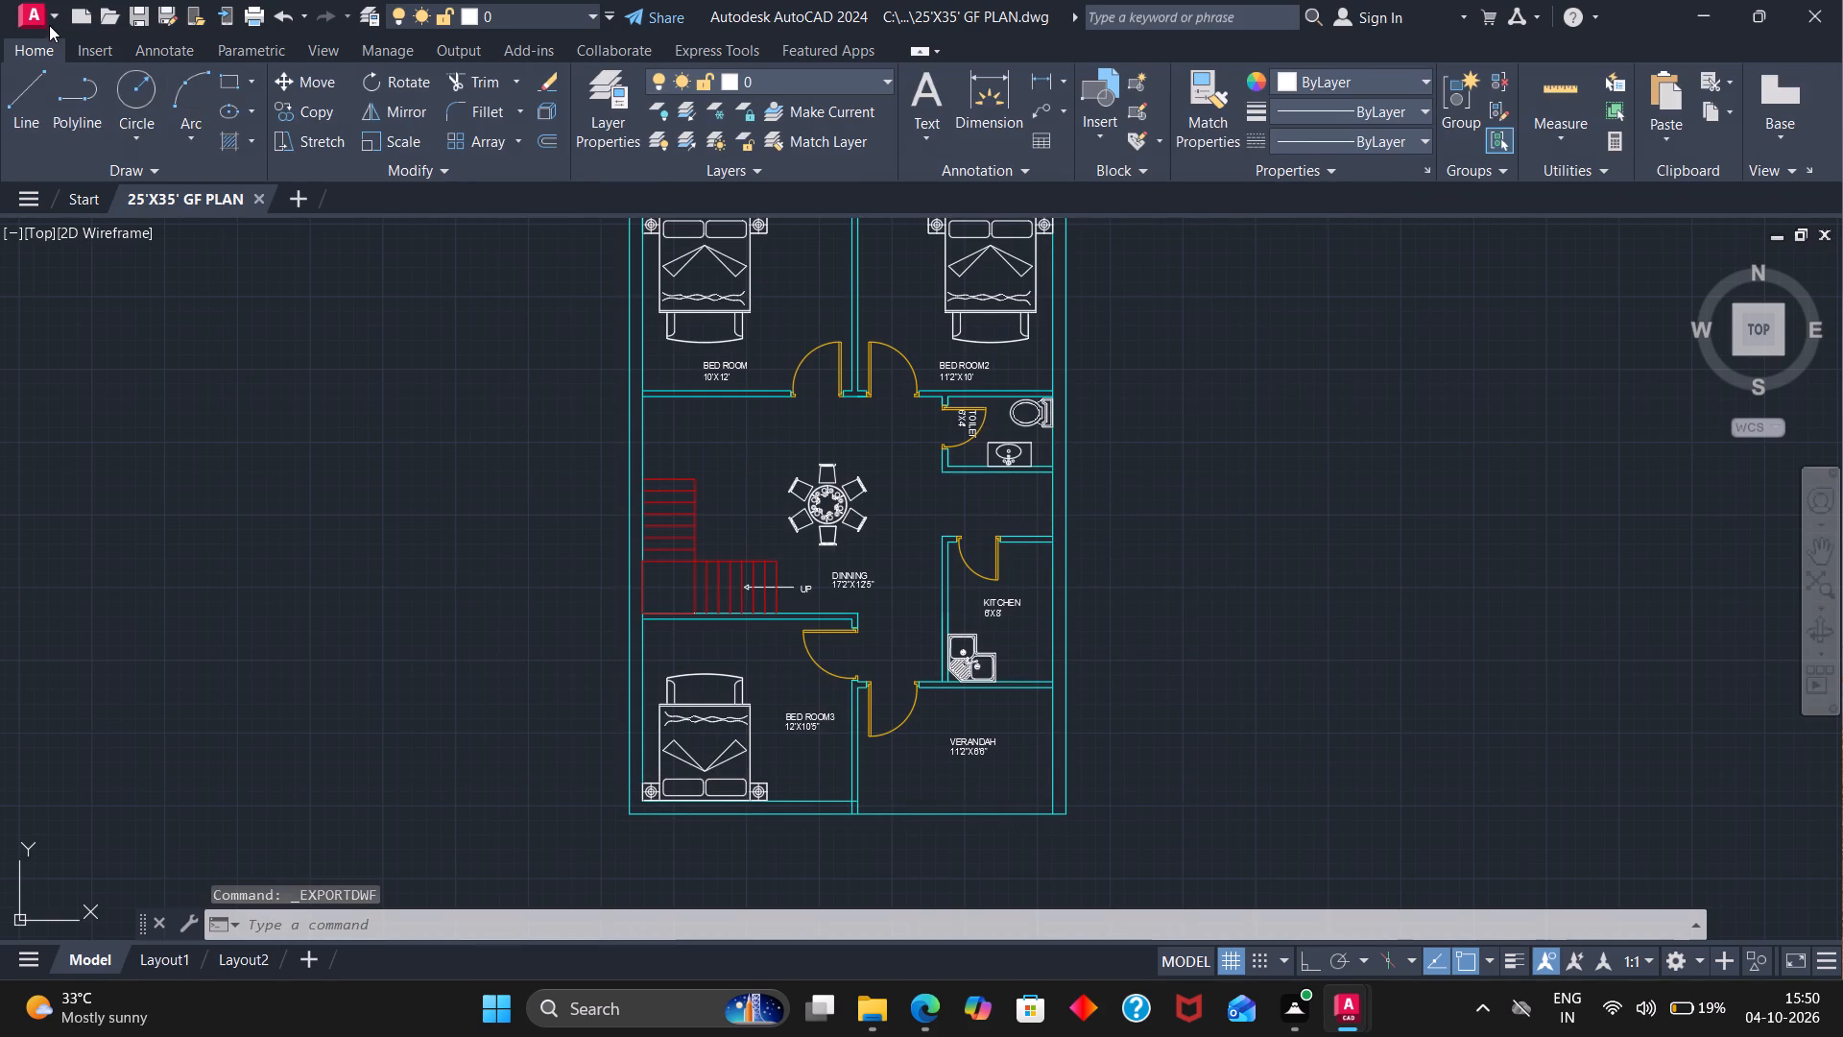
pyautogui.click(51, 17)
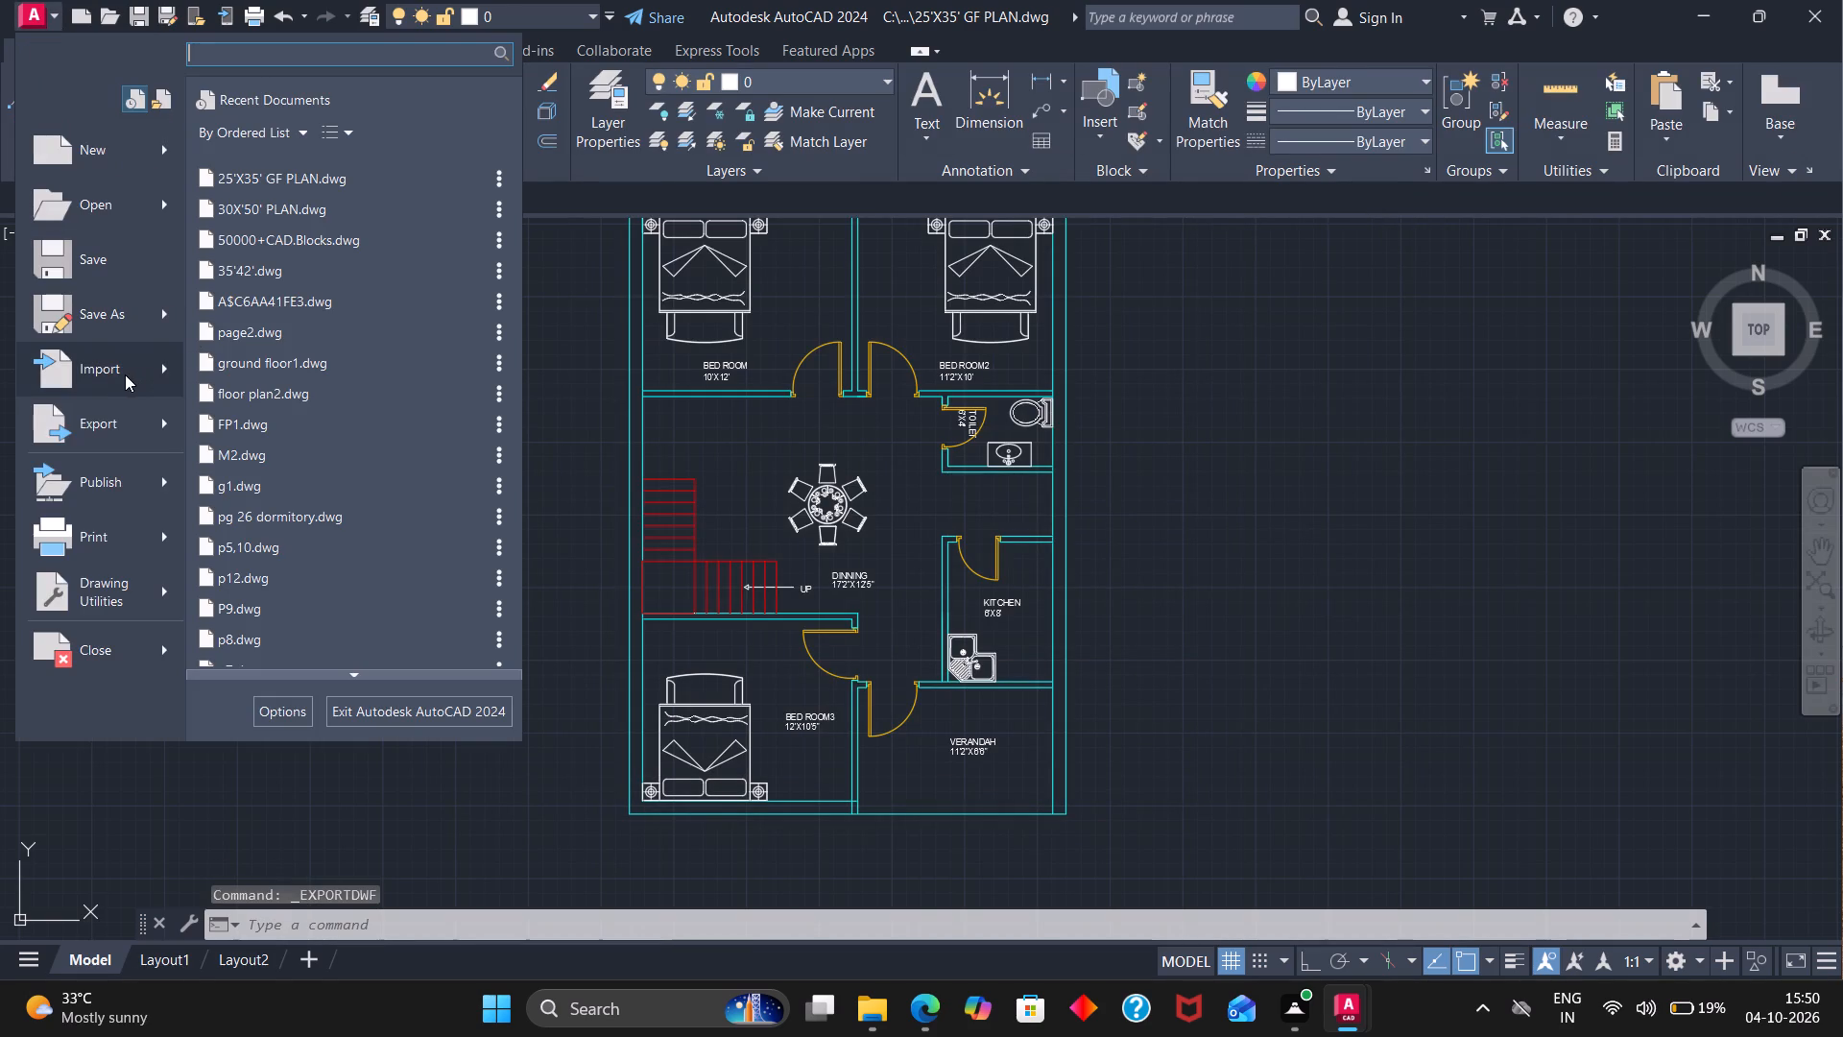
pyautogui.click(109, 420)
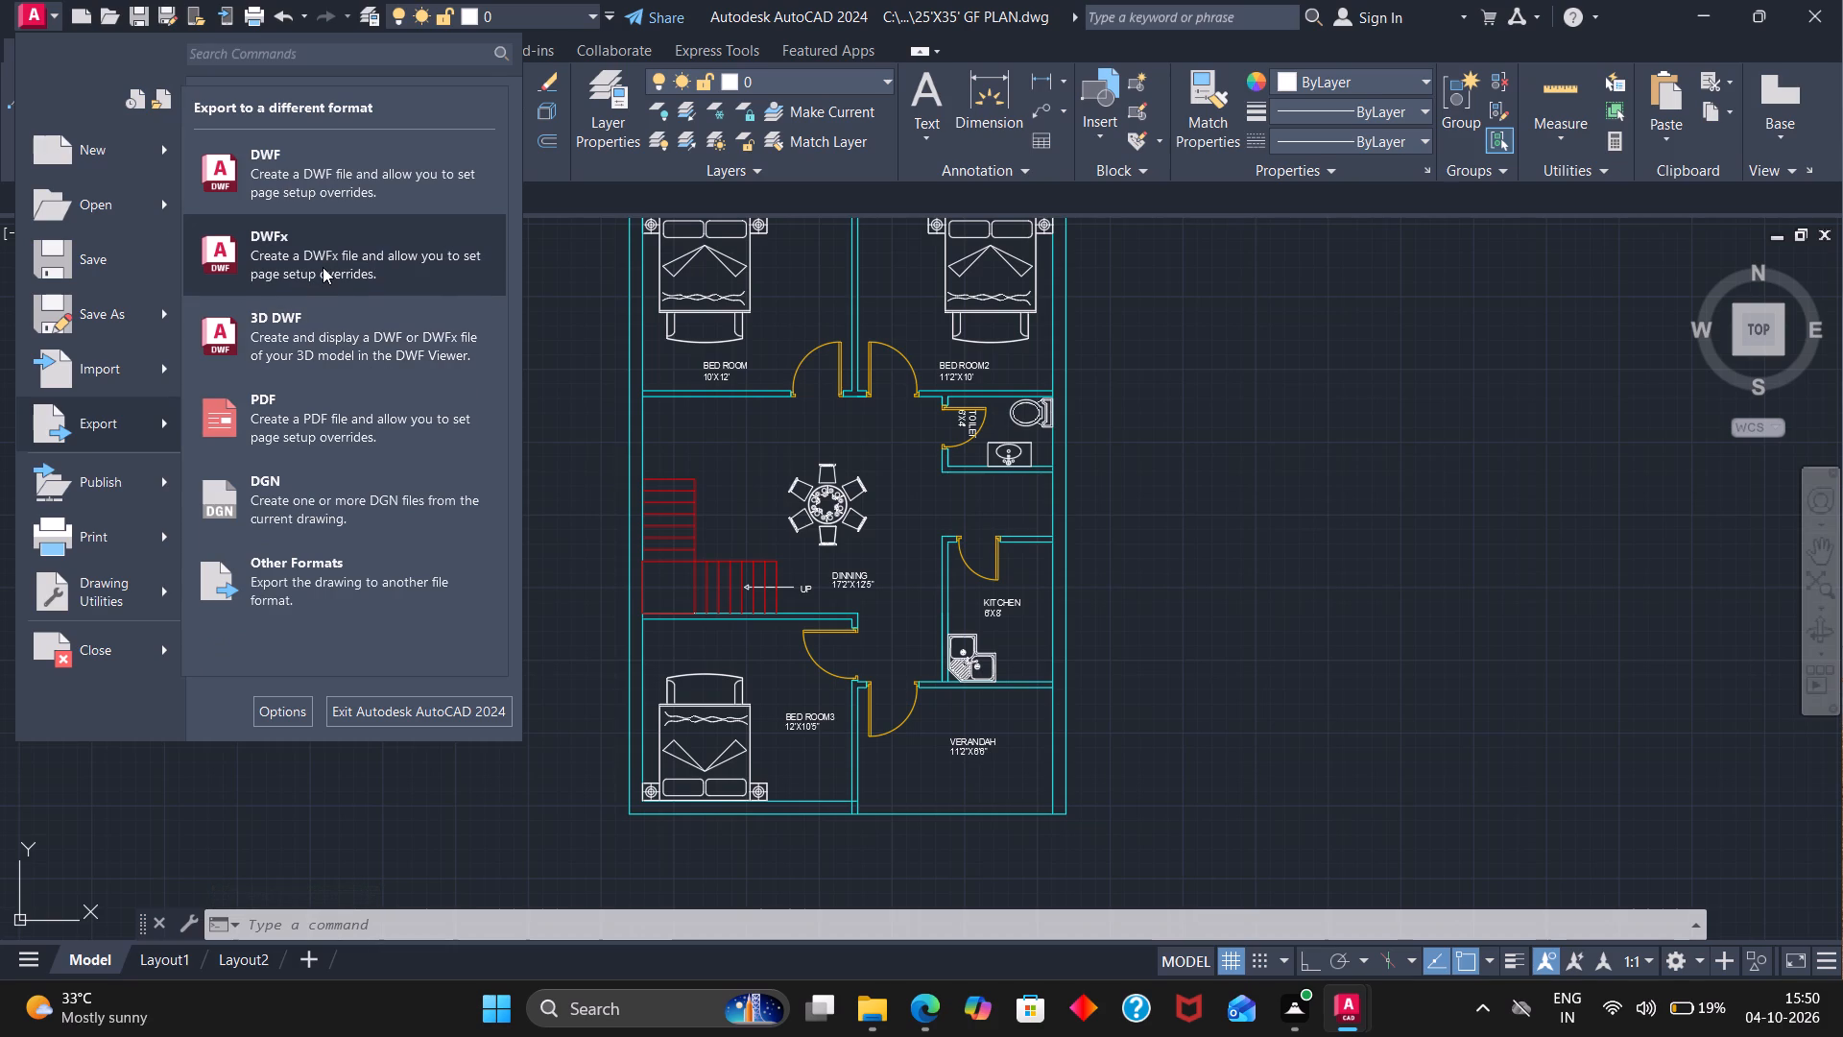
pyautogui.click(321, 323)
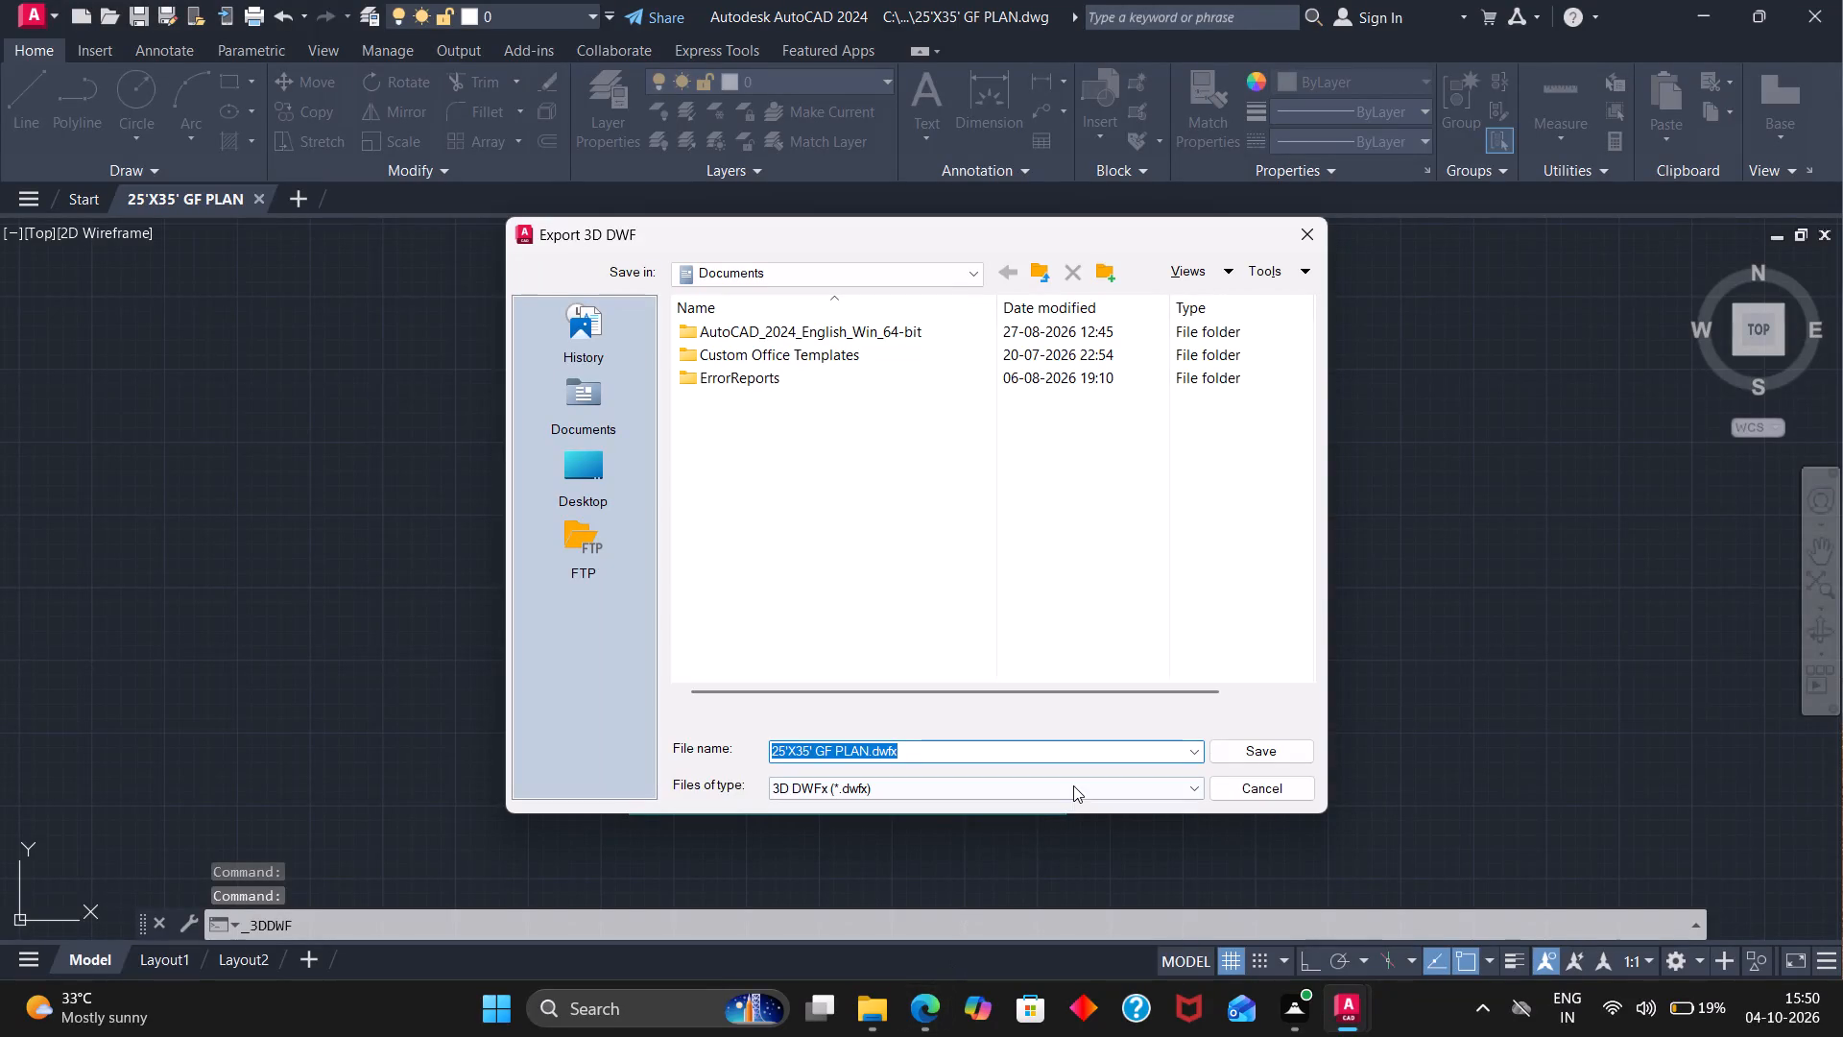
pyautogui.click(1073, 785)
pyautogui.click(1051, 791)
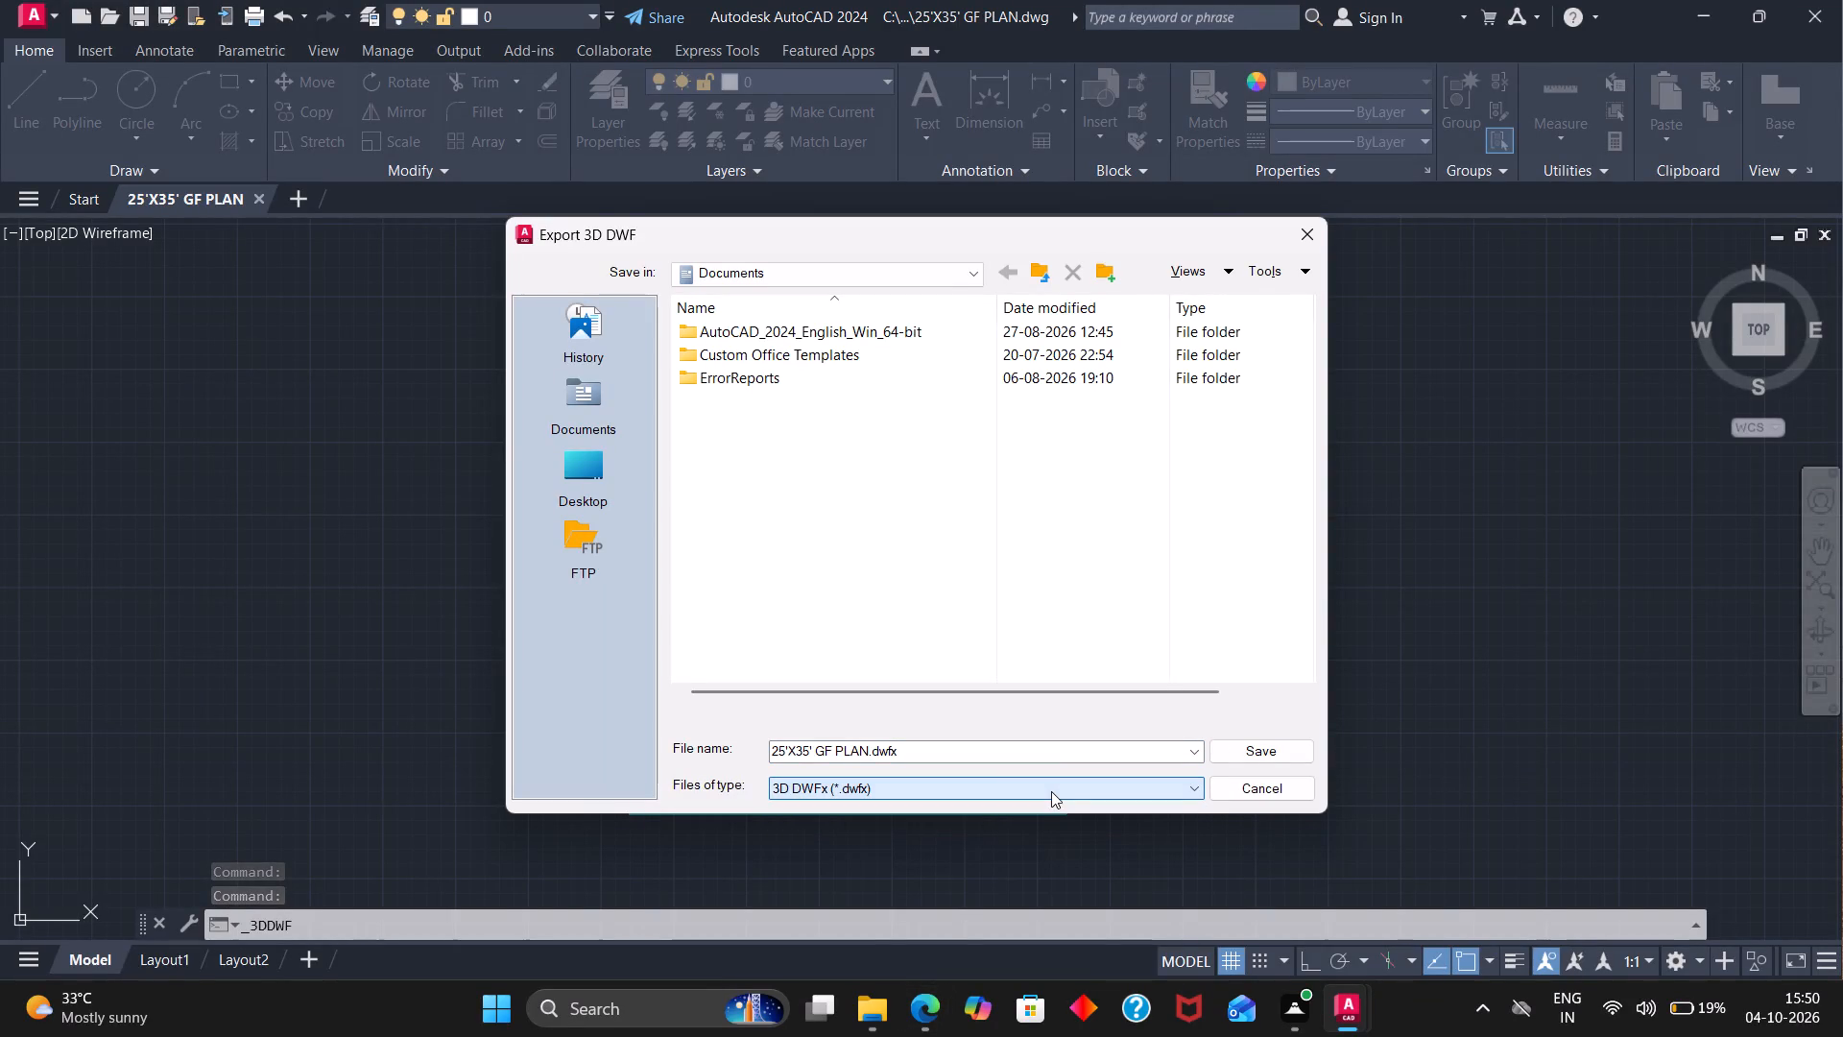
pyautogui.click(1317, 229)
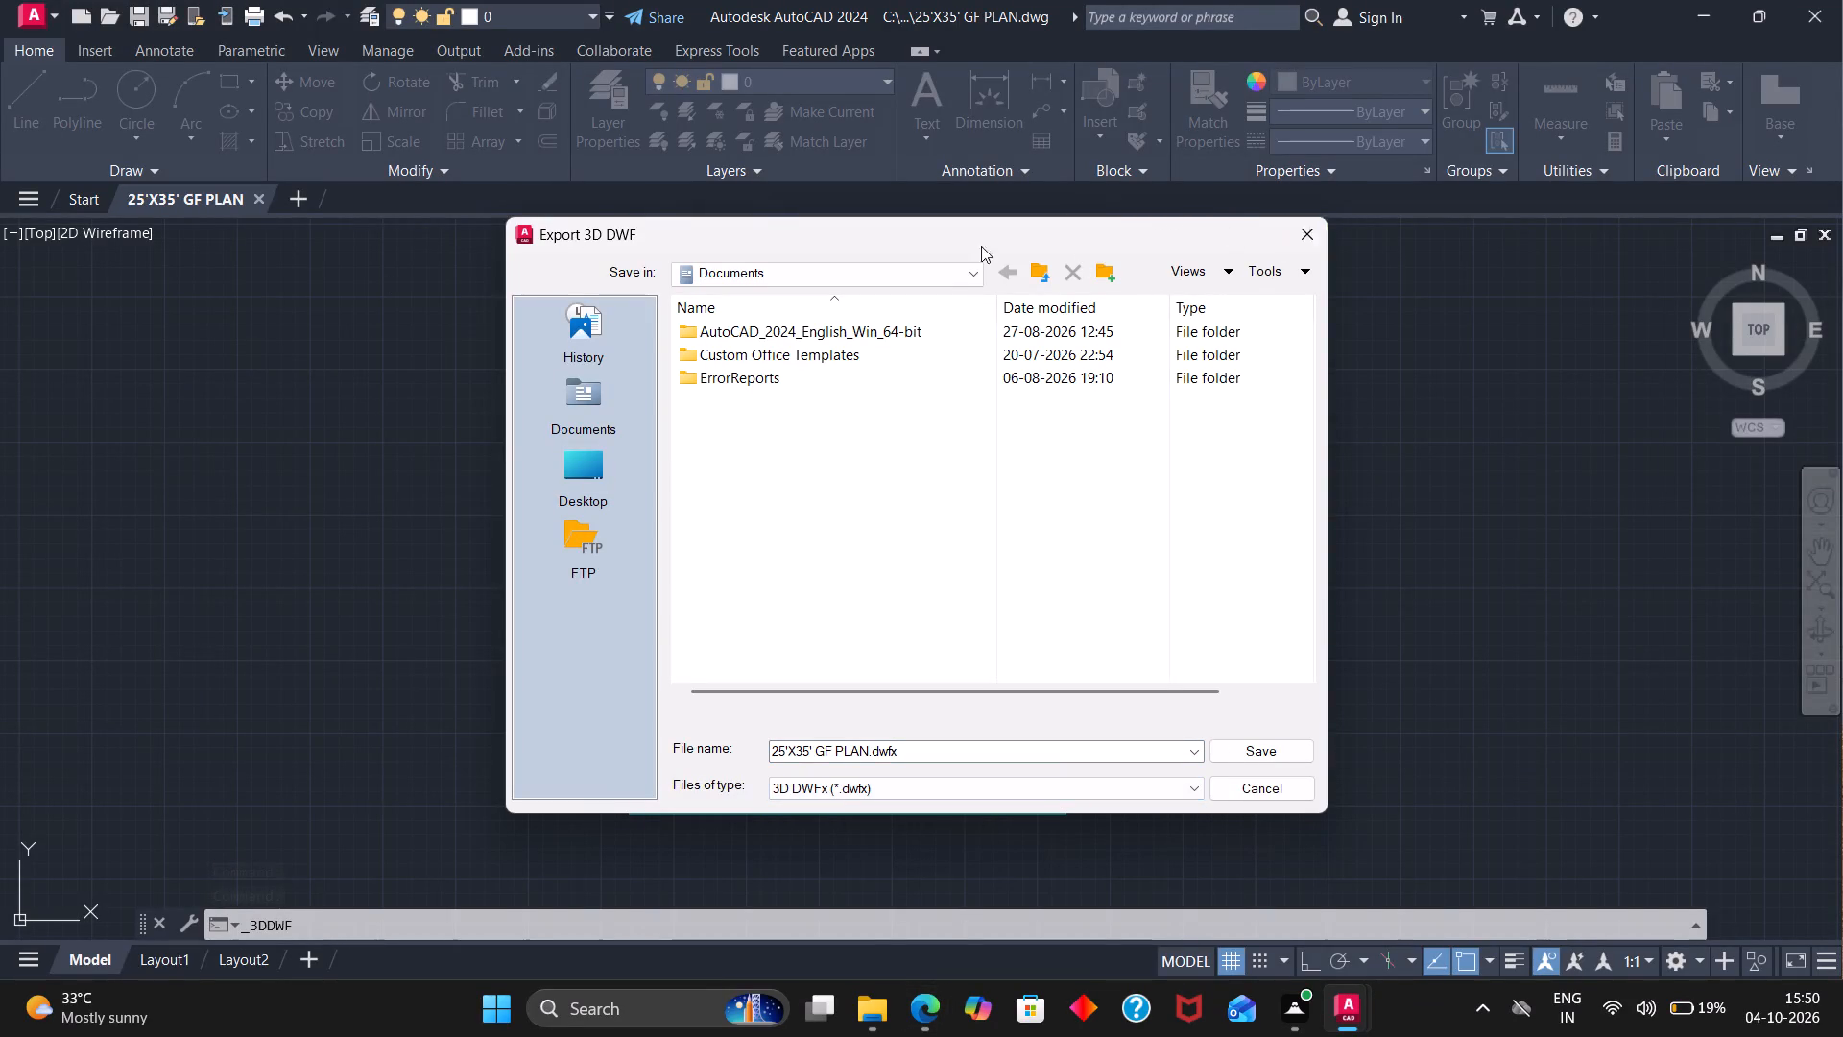
# Export the plan as a PDF to the Documents folder, named 25'X35' GF PLAN.
pyautogui.click(52, 11)
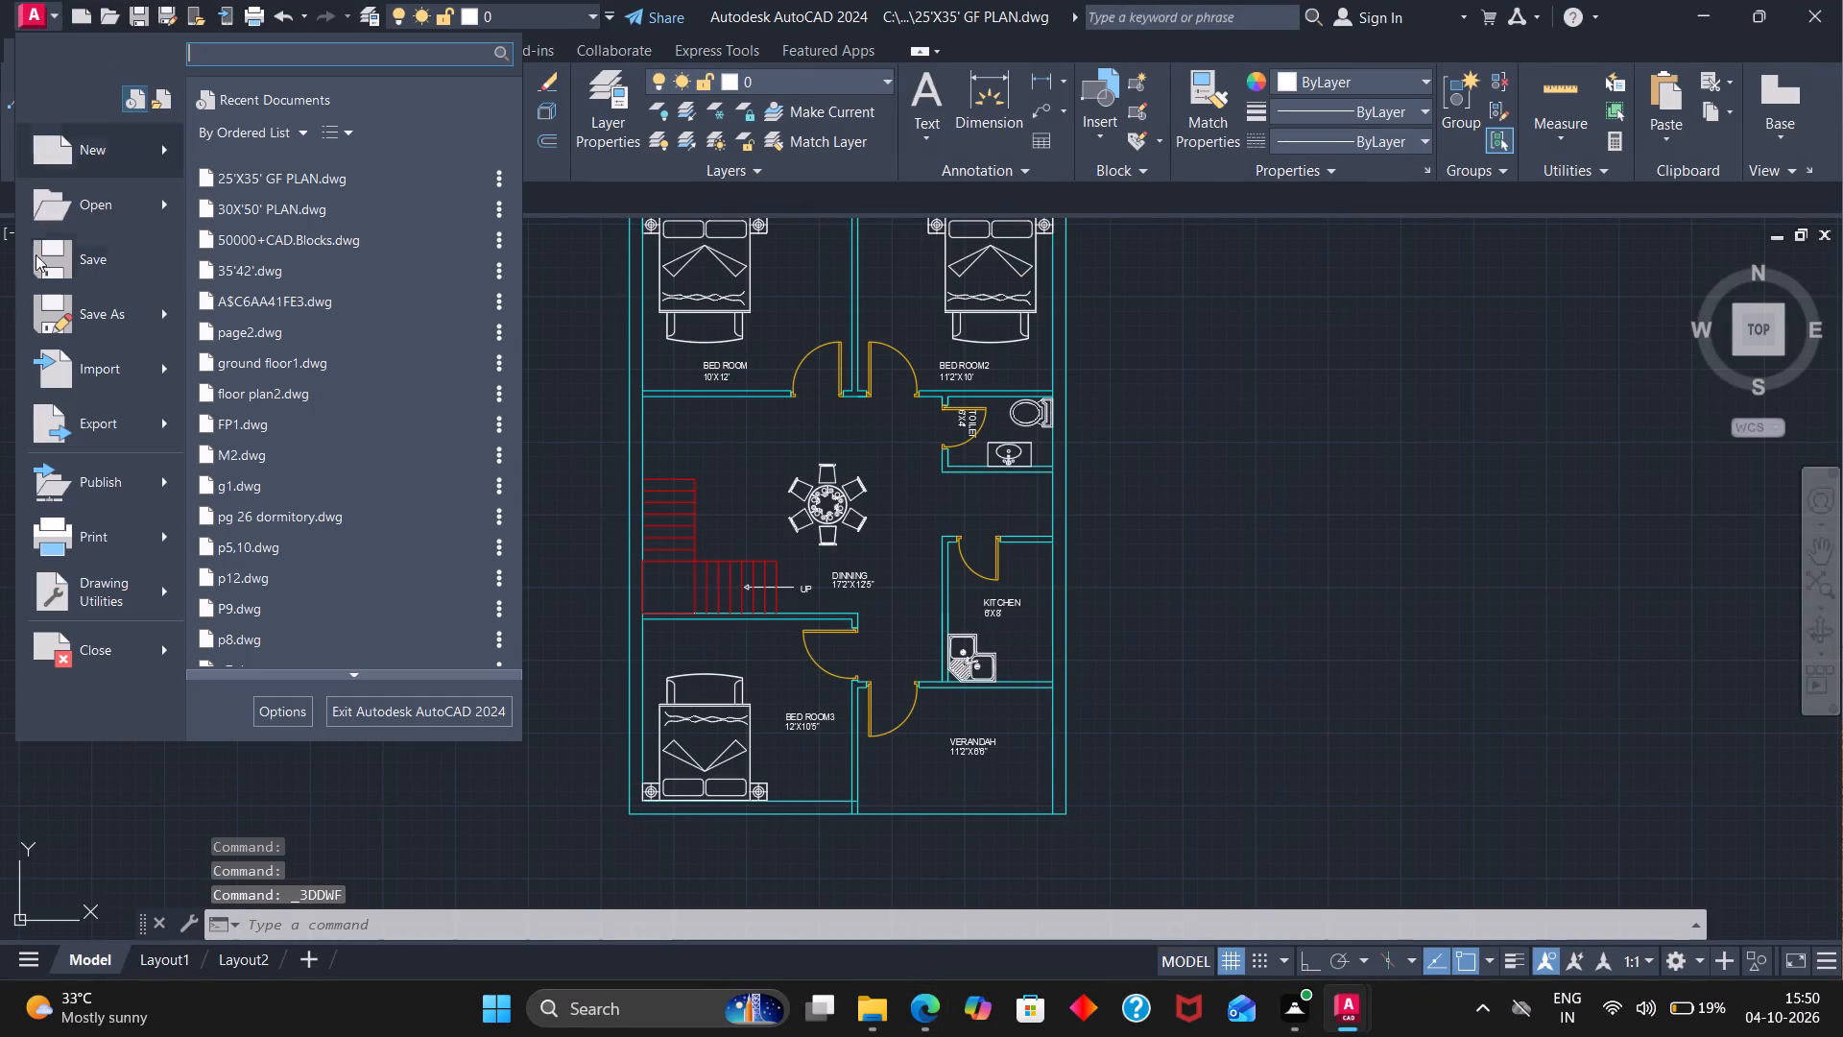
pyautogui.click(101, 427)
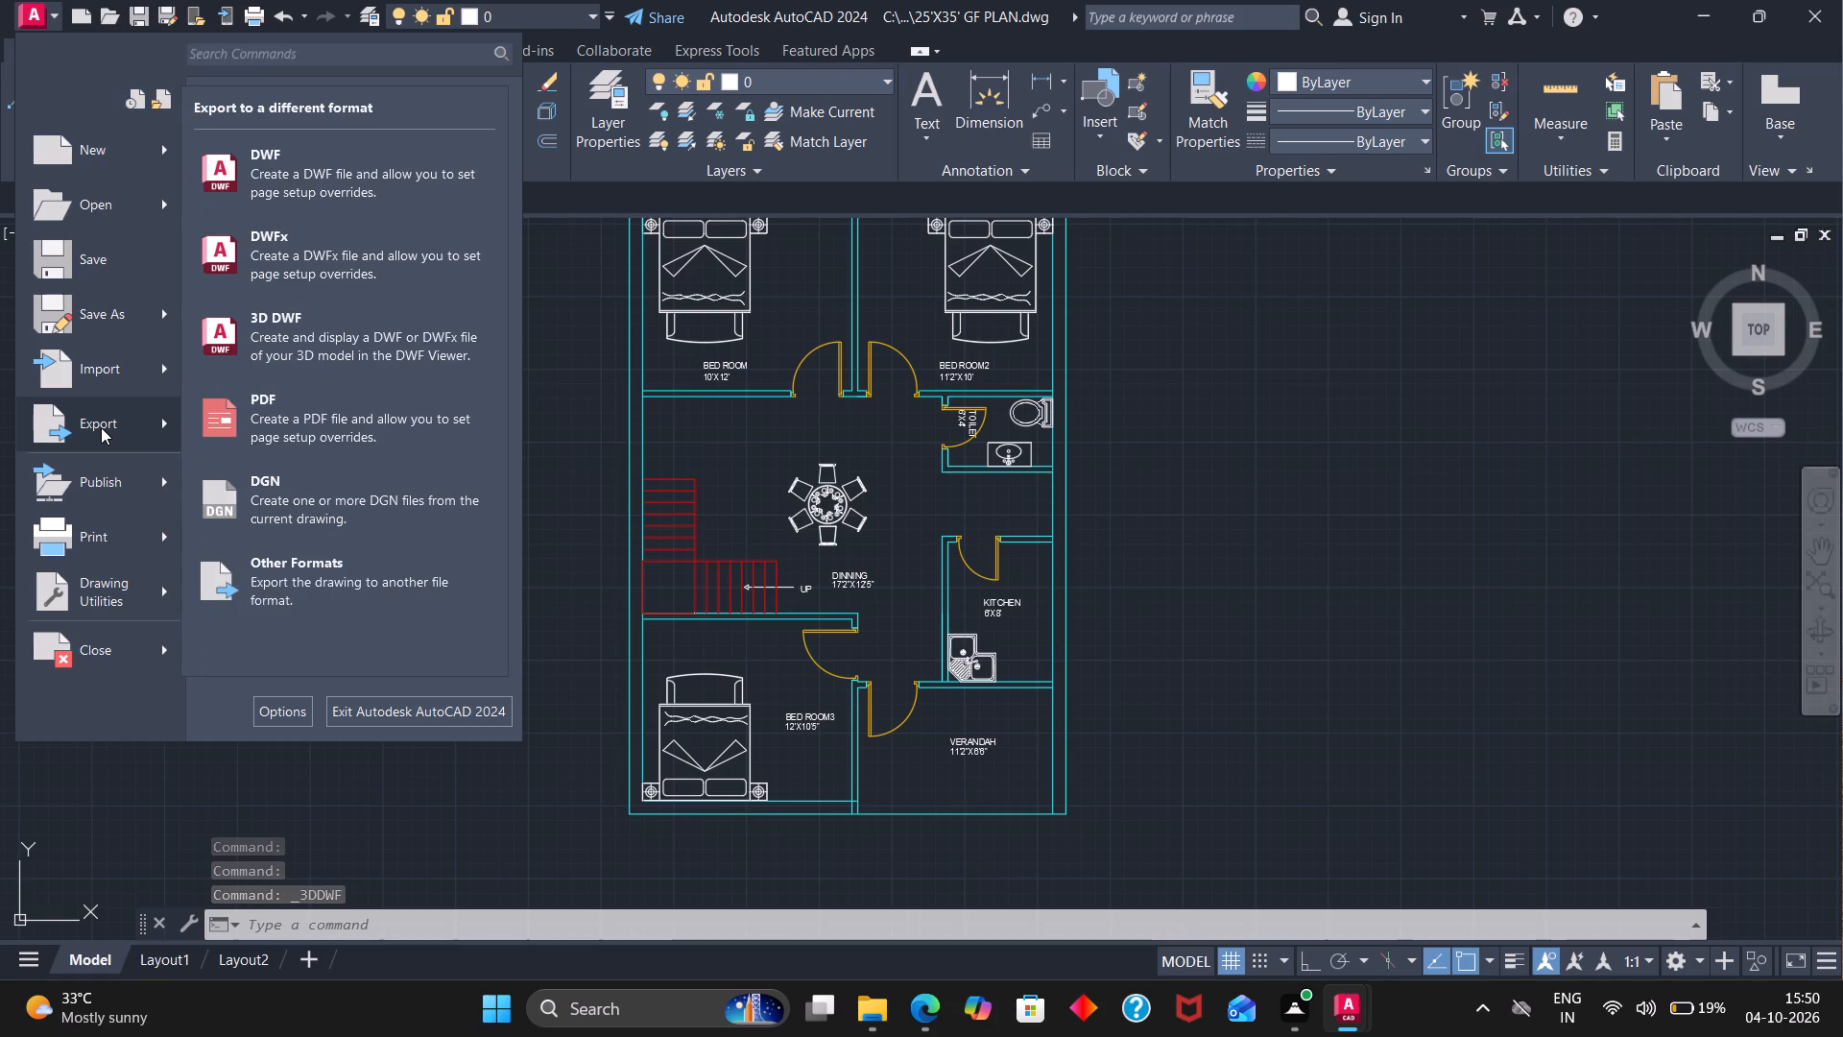
pyautogui.click(313, 435)
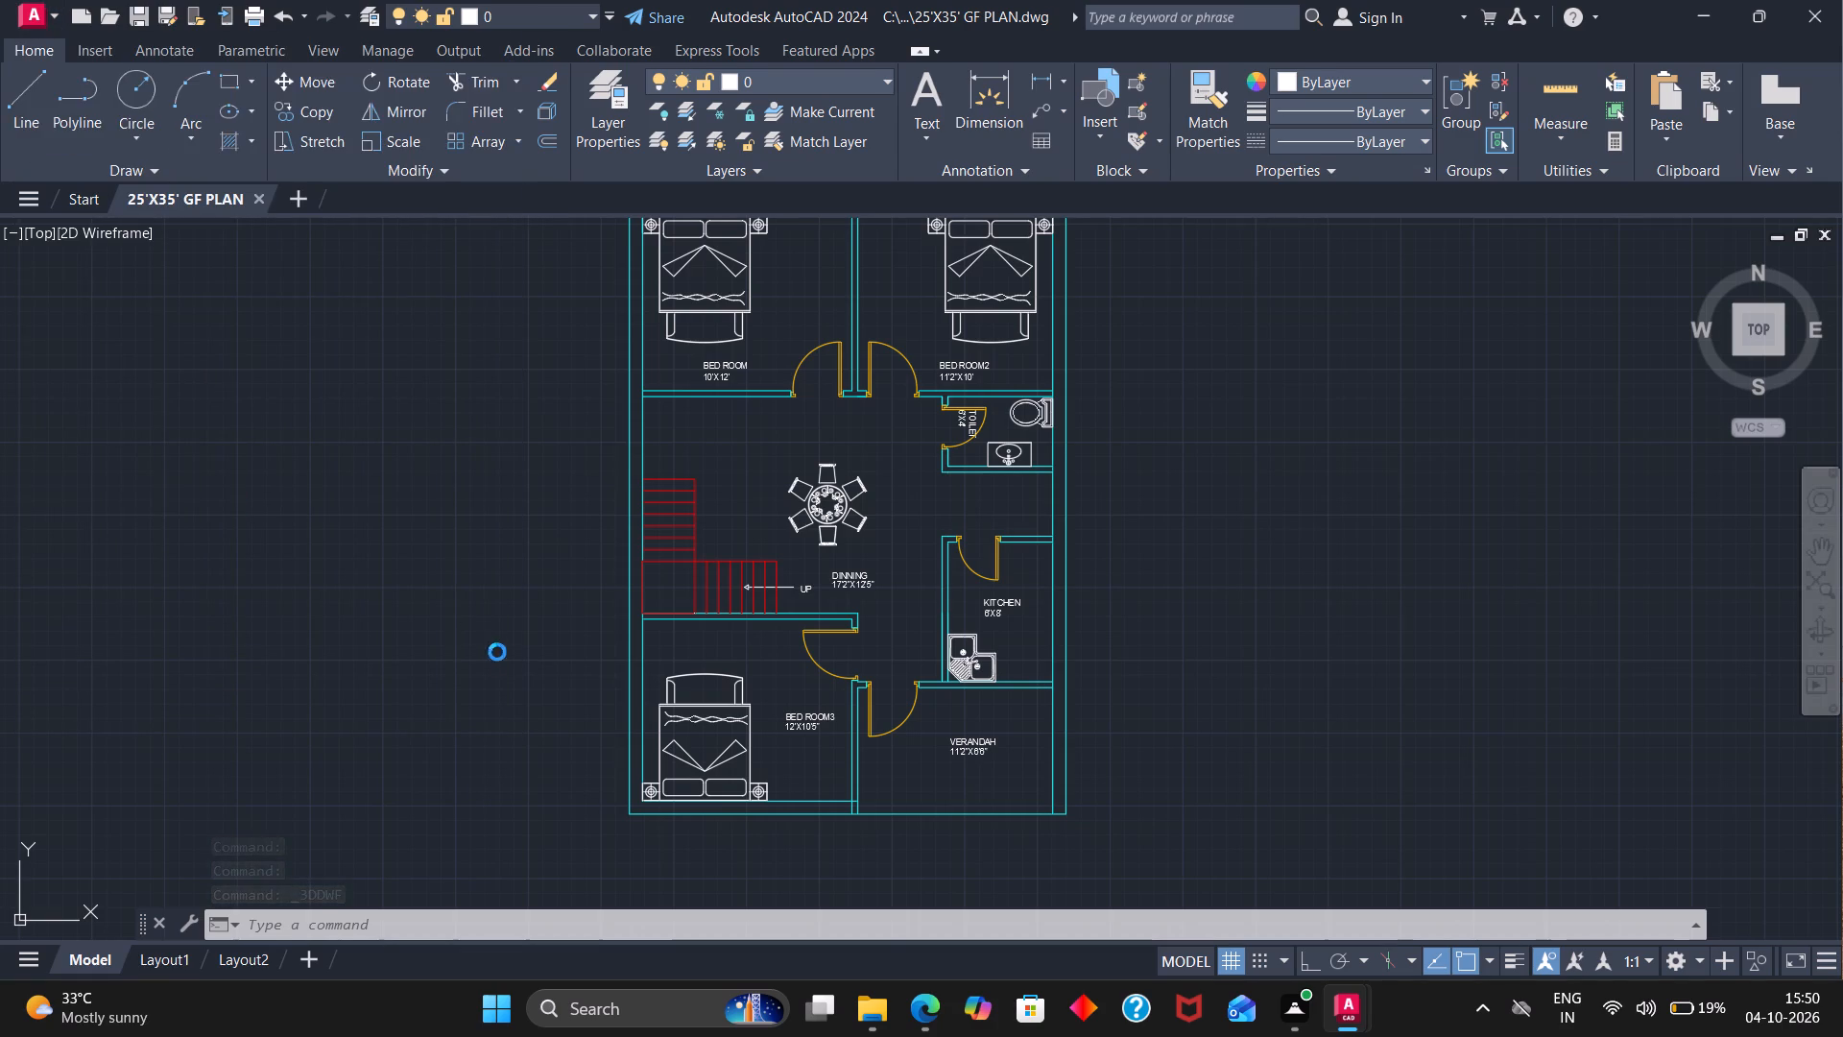
pyautogui.click(1217, 778)
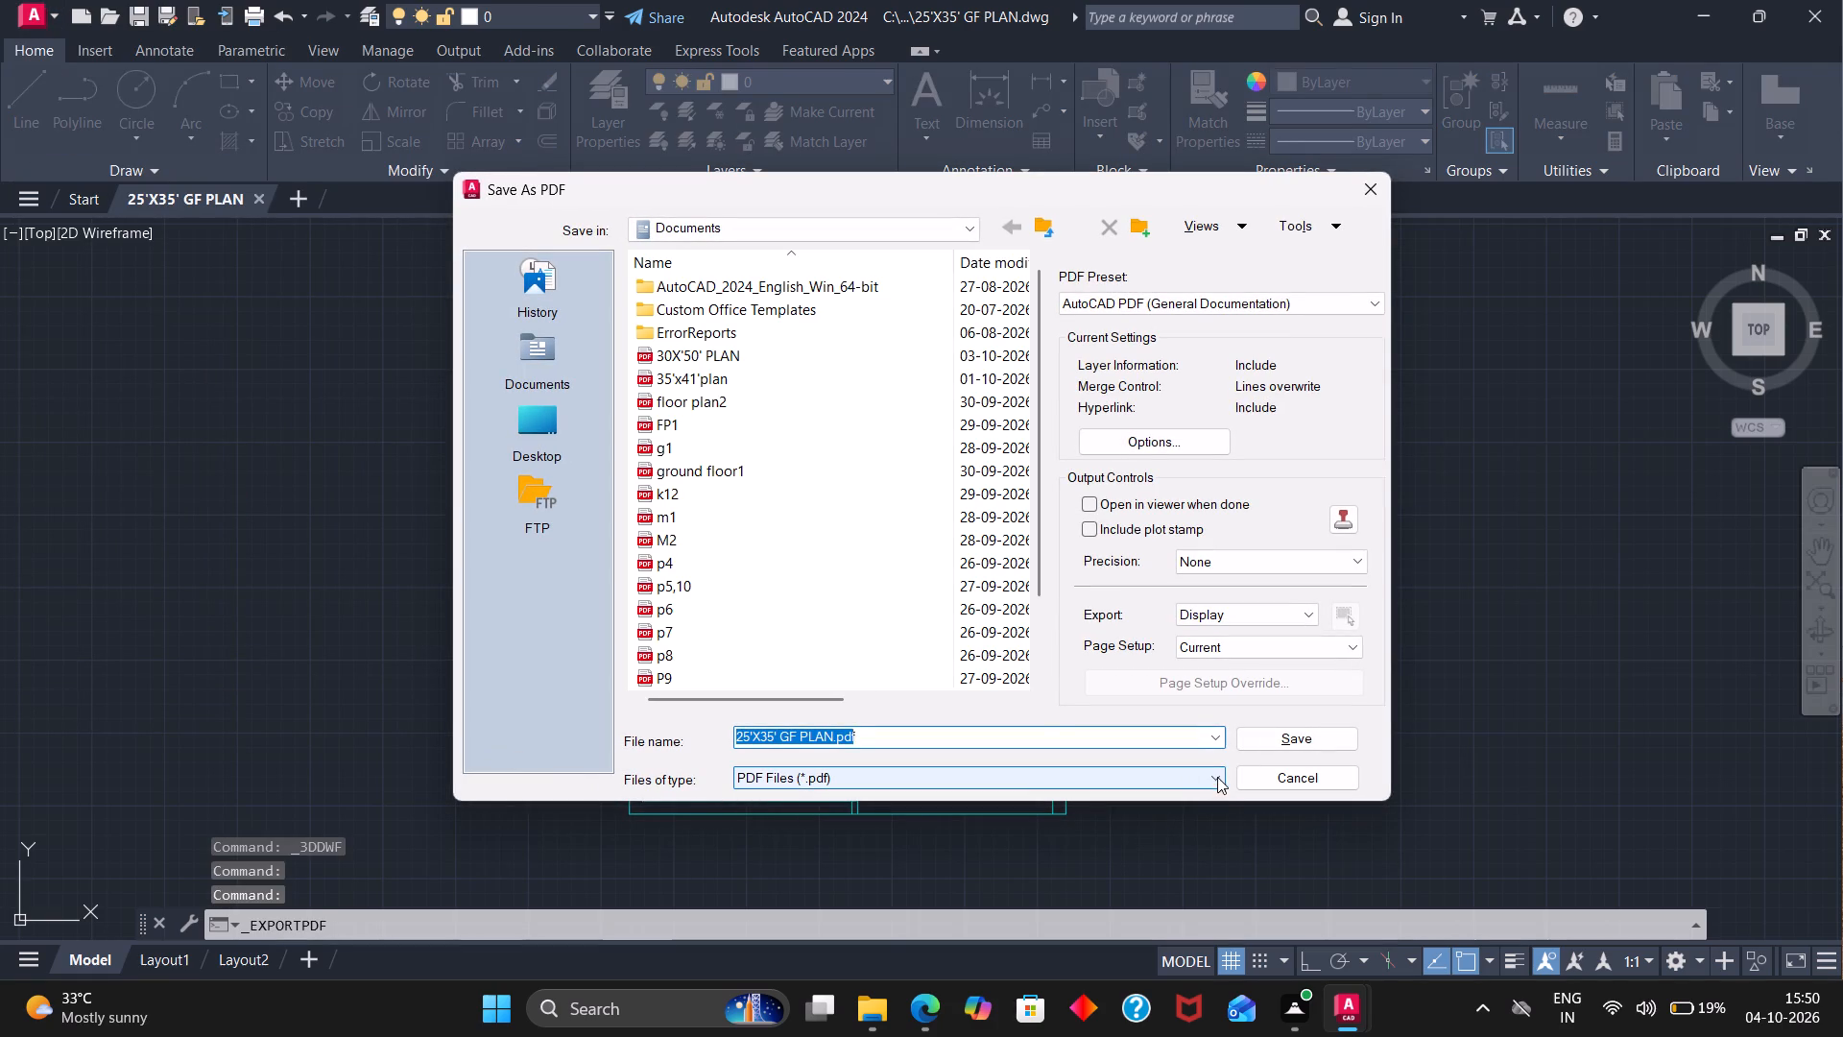
pyautogui.click(1215, 777)
pyautogui.click(1263, 736)
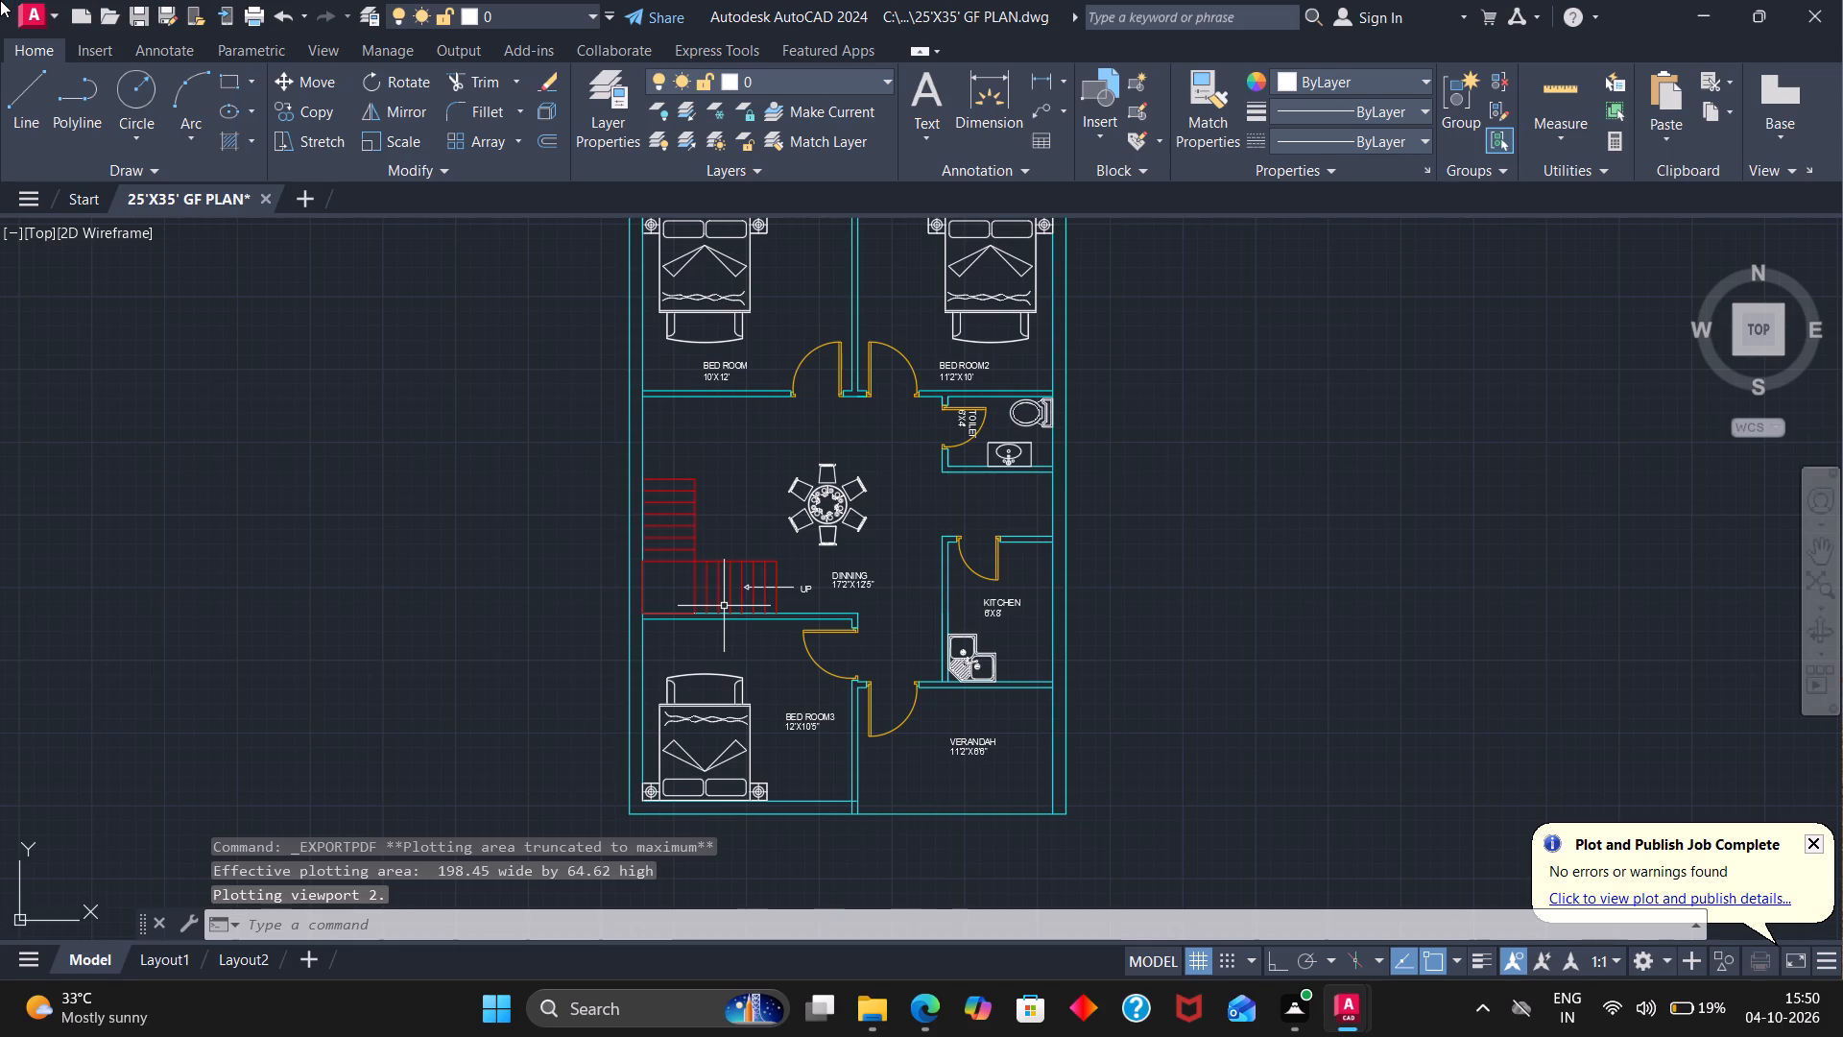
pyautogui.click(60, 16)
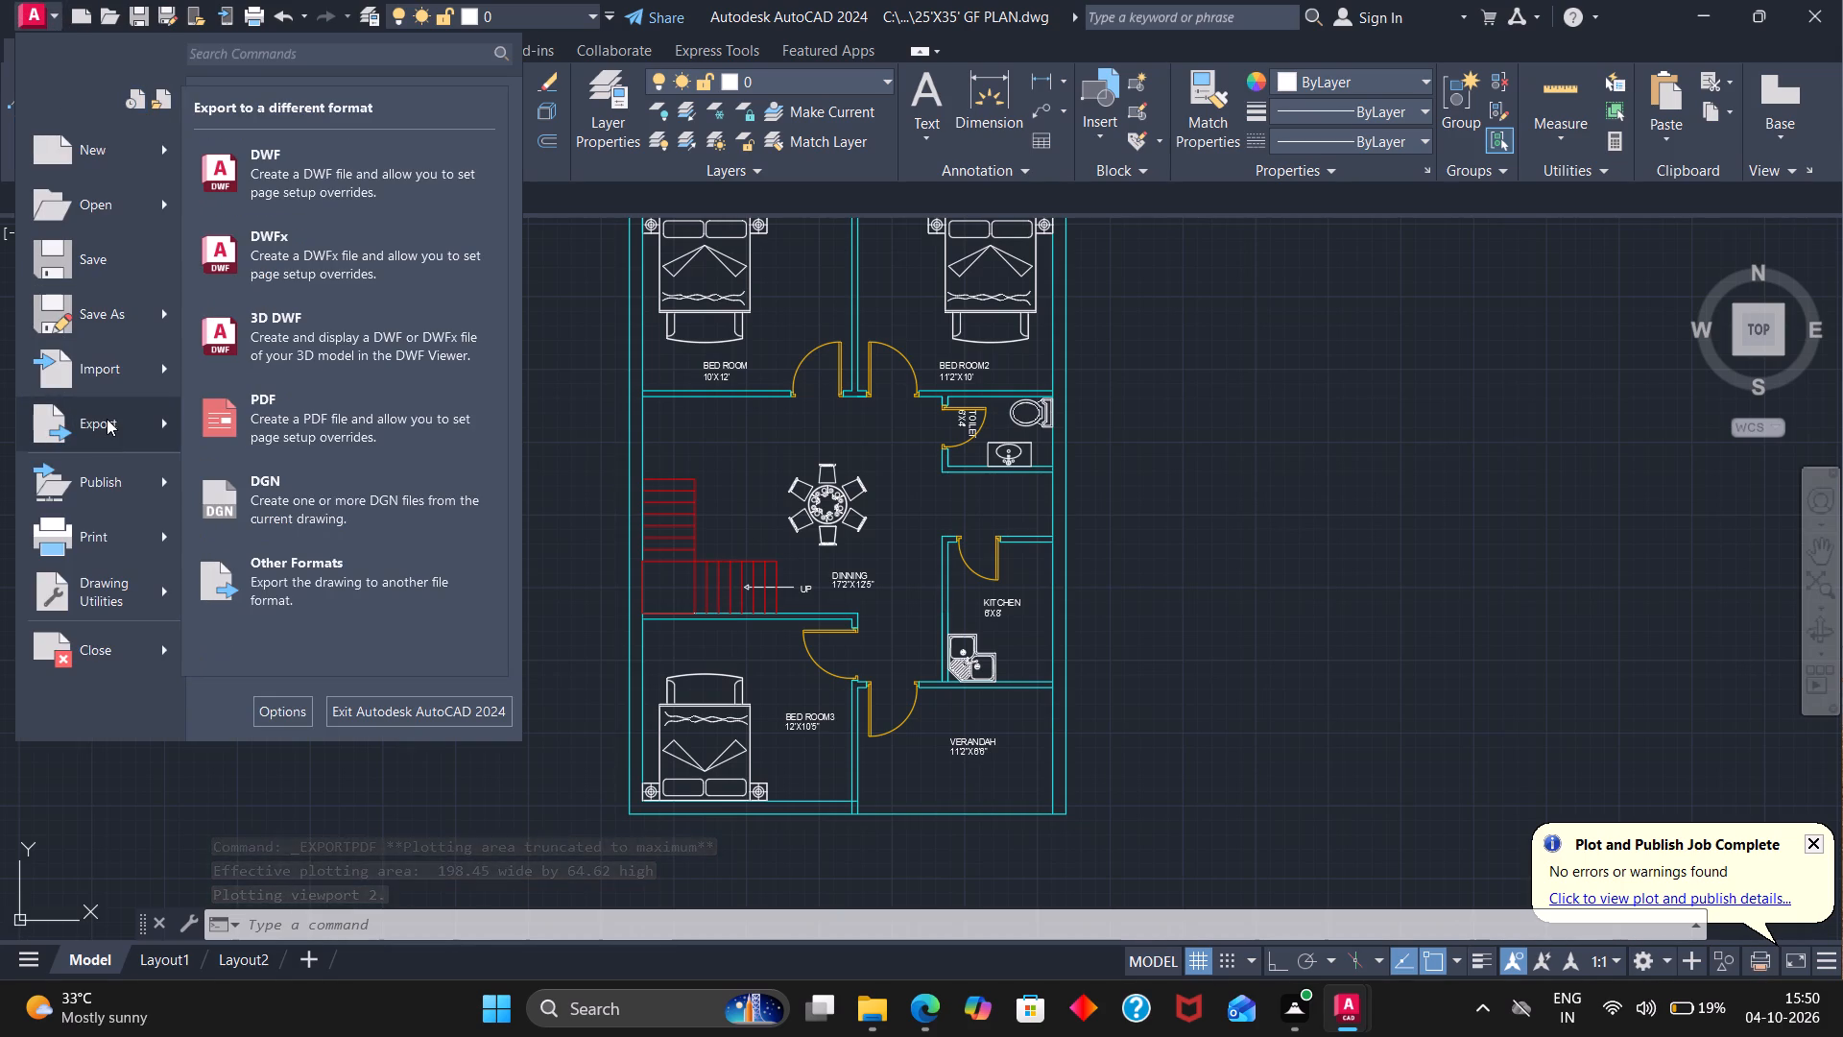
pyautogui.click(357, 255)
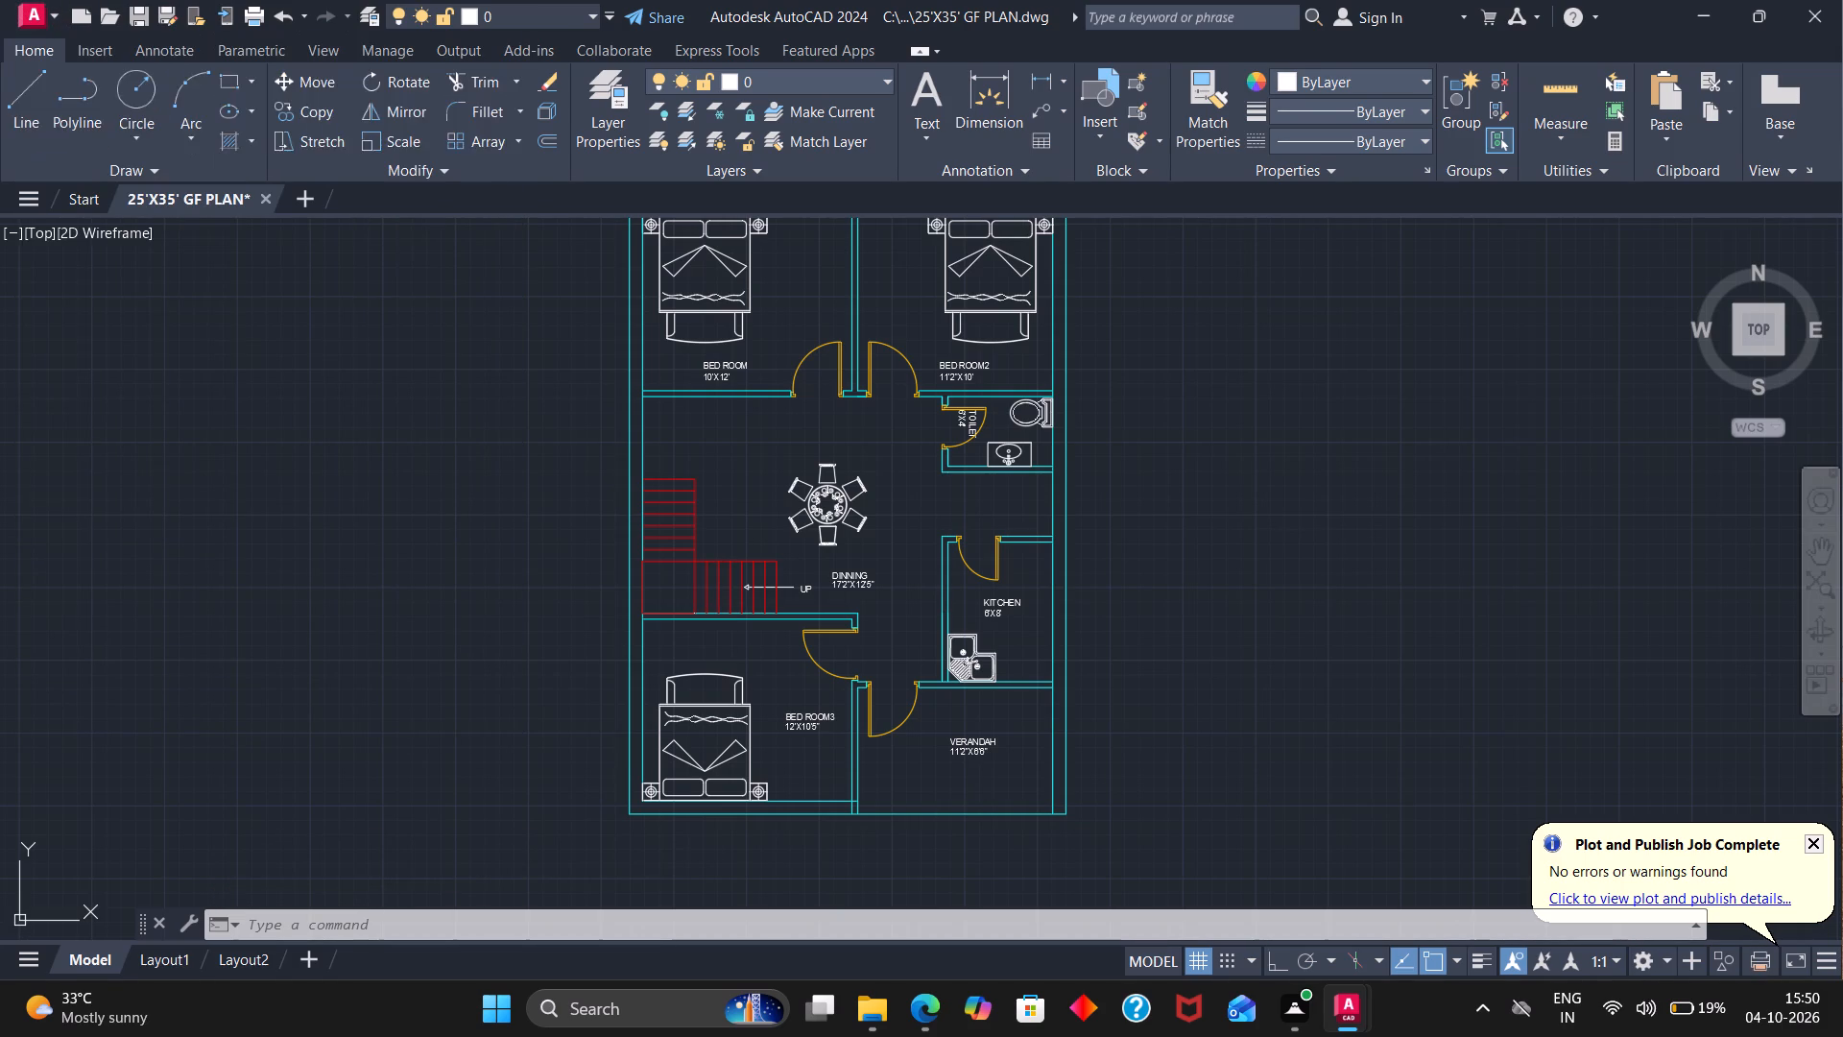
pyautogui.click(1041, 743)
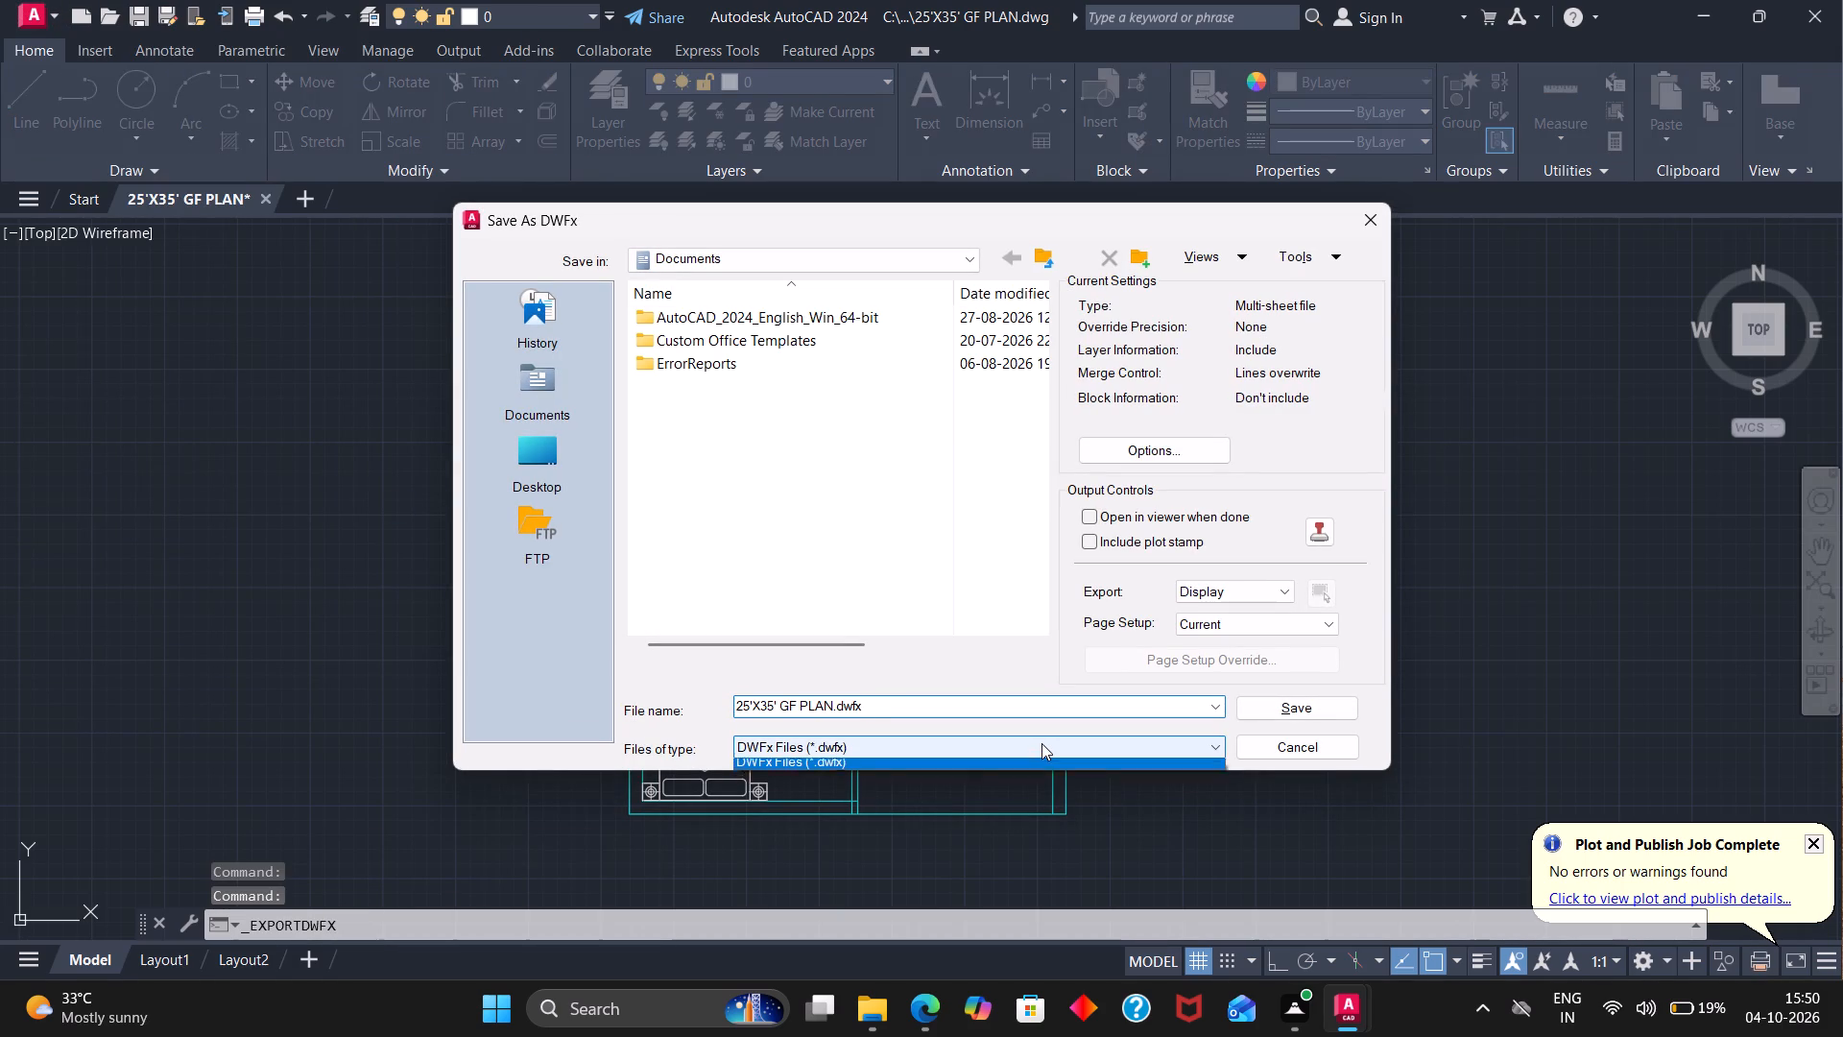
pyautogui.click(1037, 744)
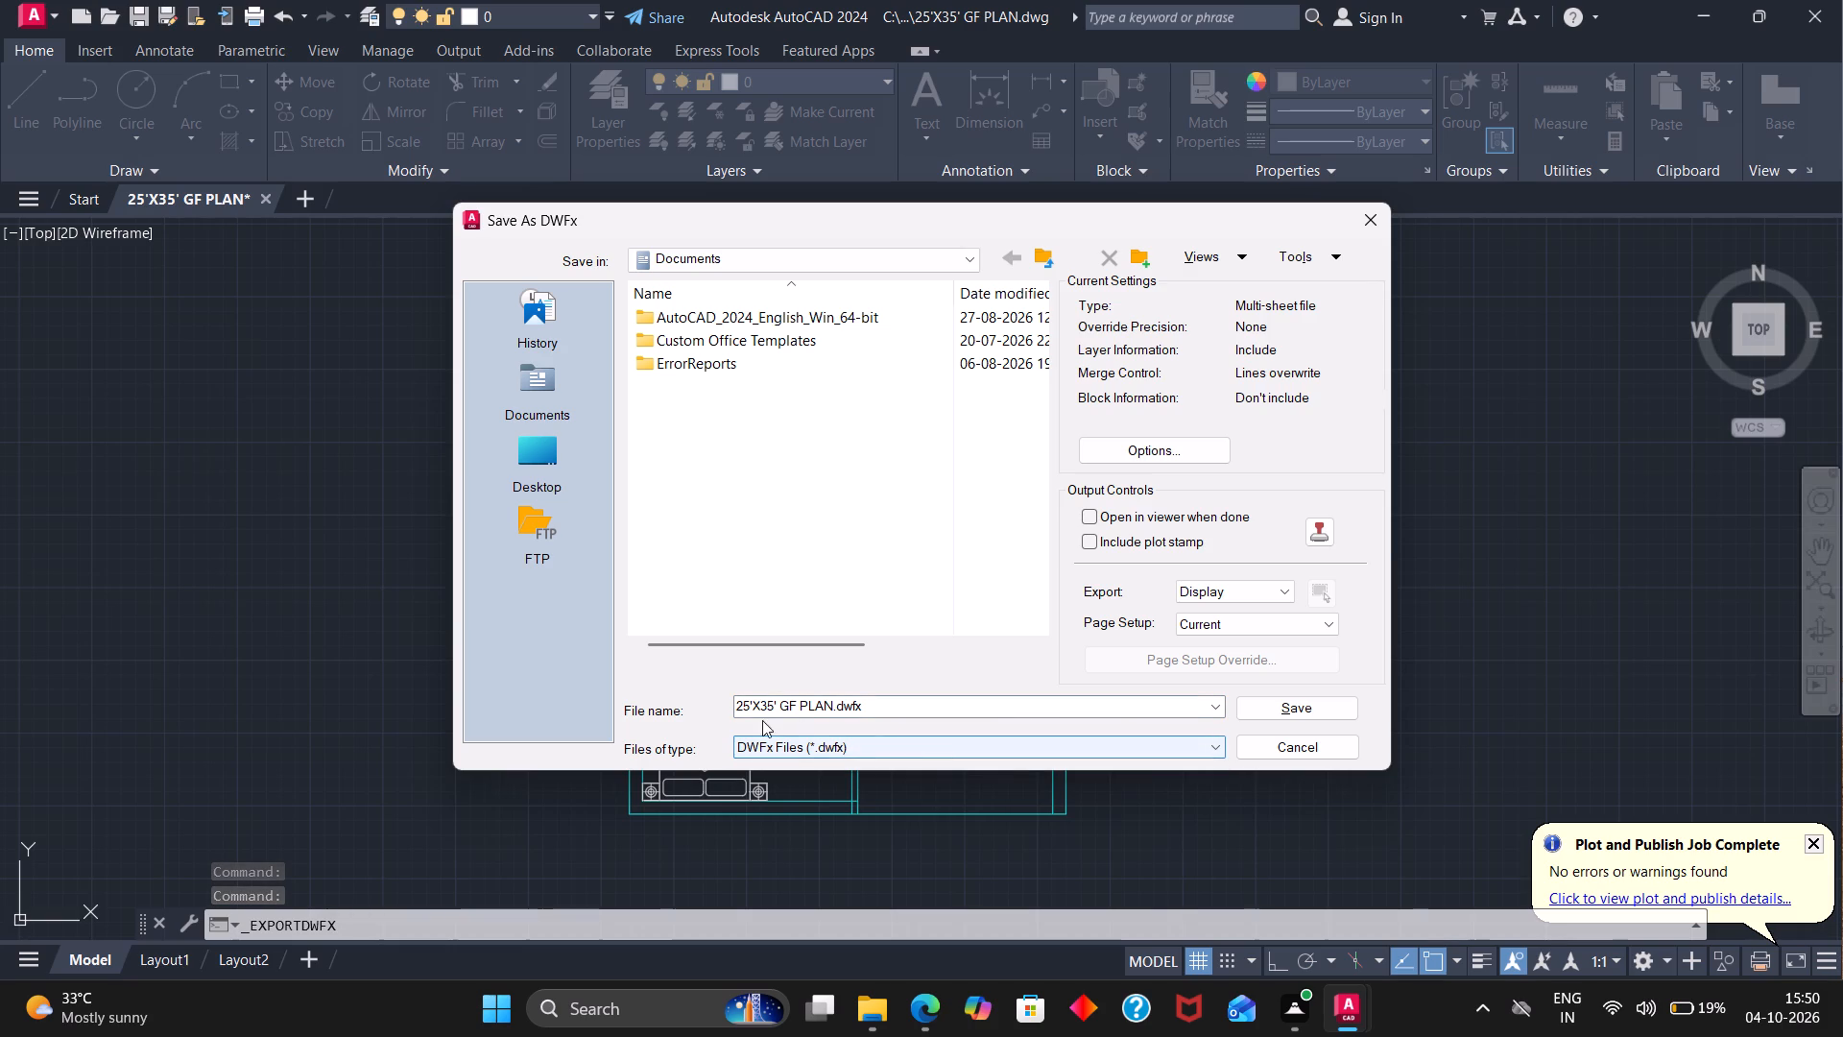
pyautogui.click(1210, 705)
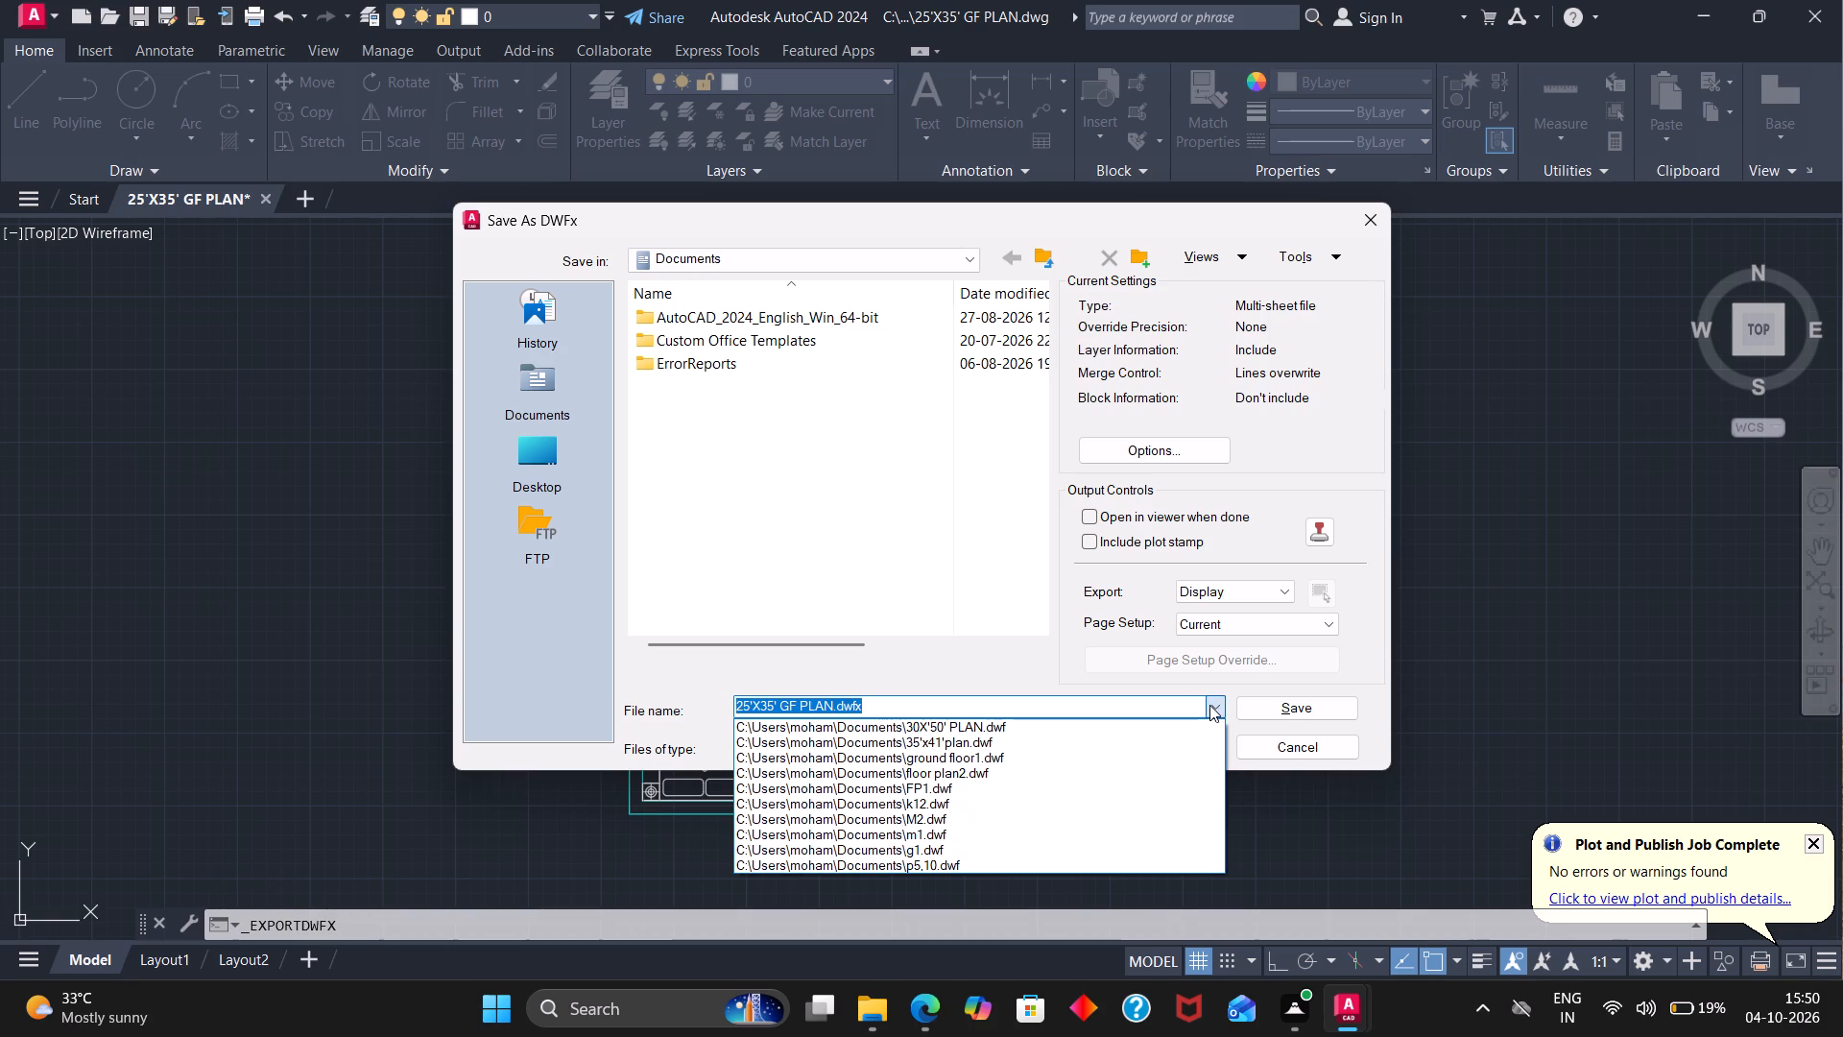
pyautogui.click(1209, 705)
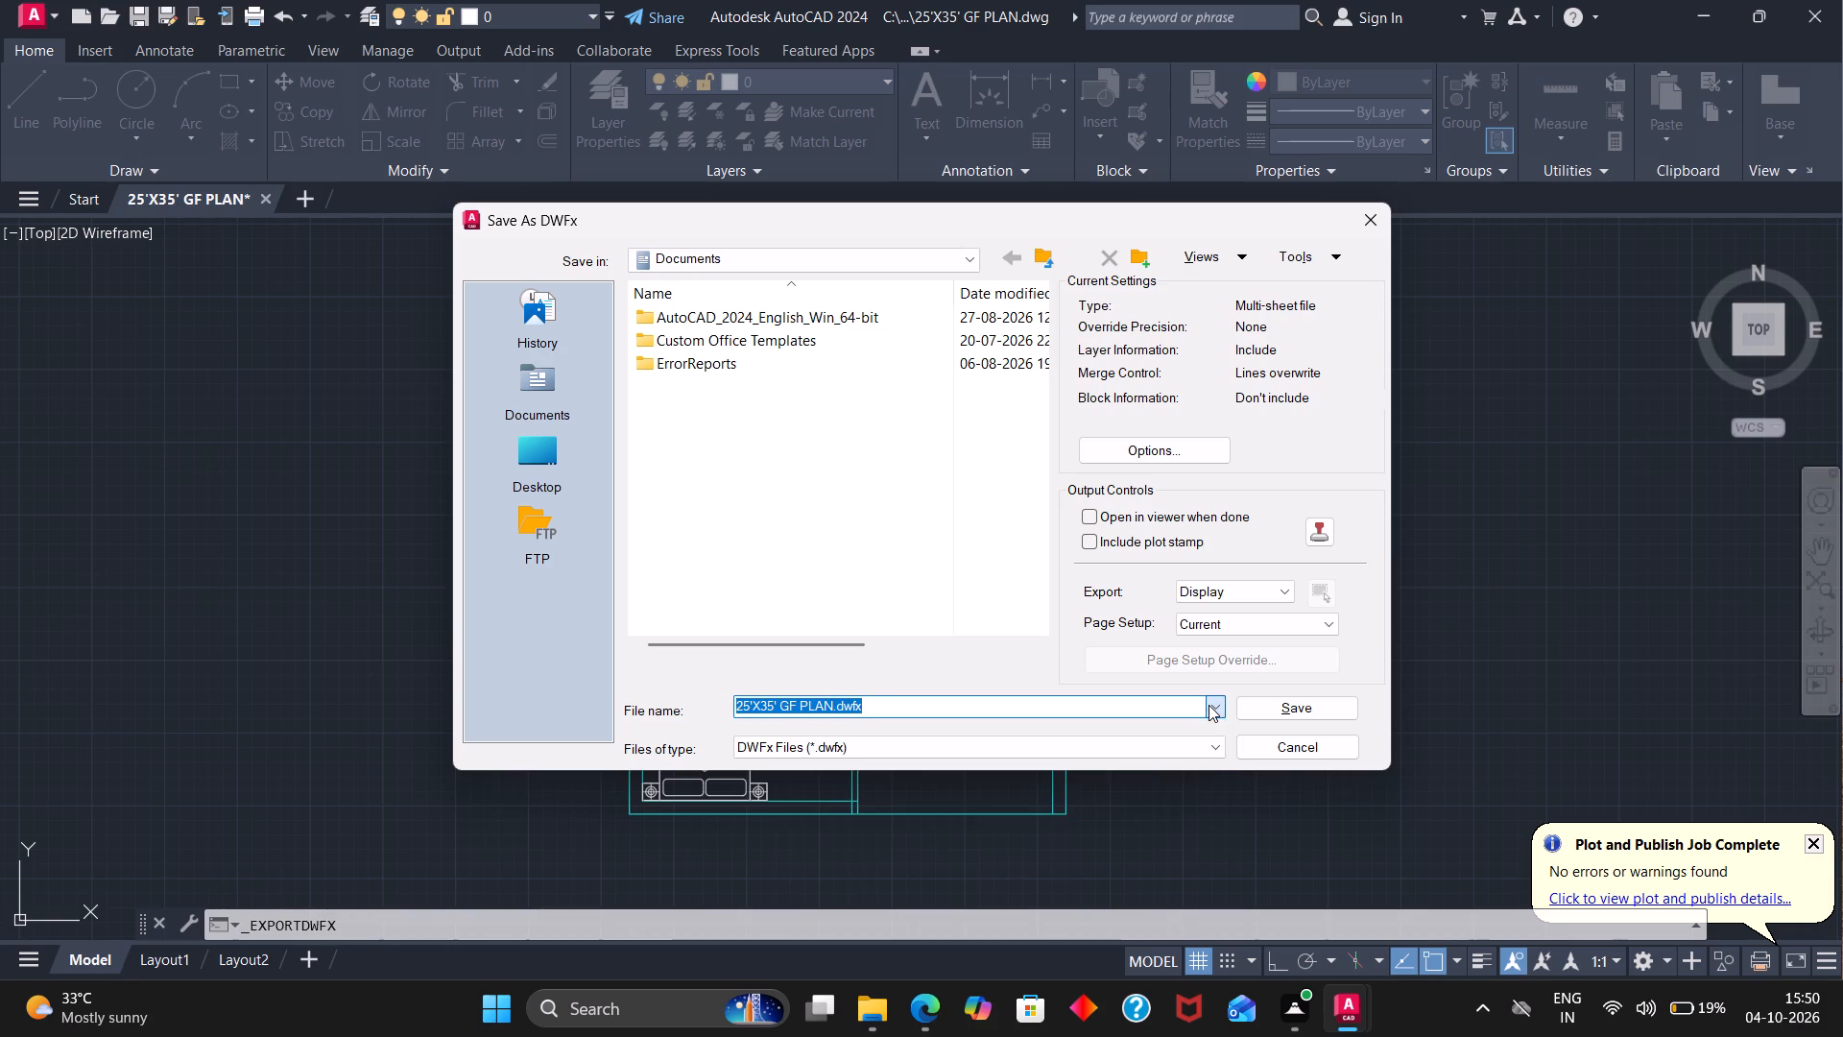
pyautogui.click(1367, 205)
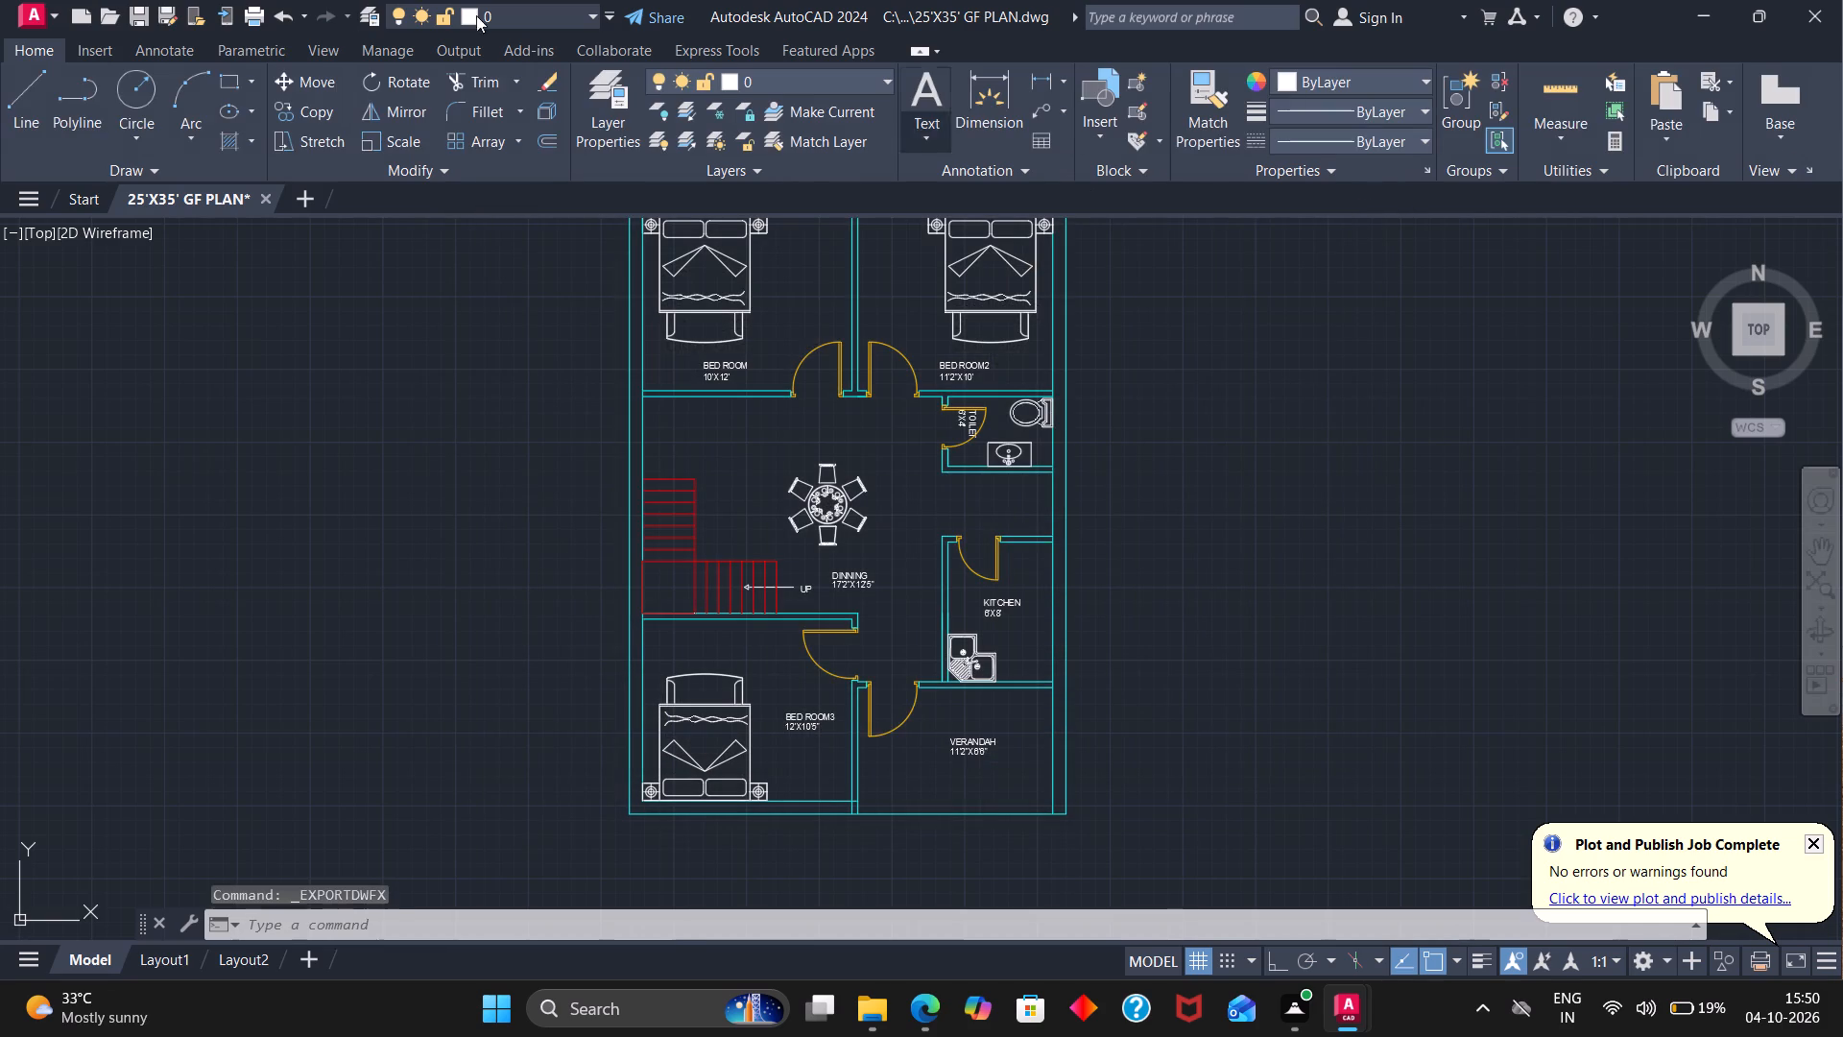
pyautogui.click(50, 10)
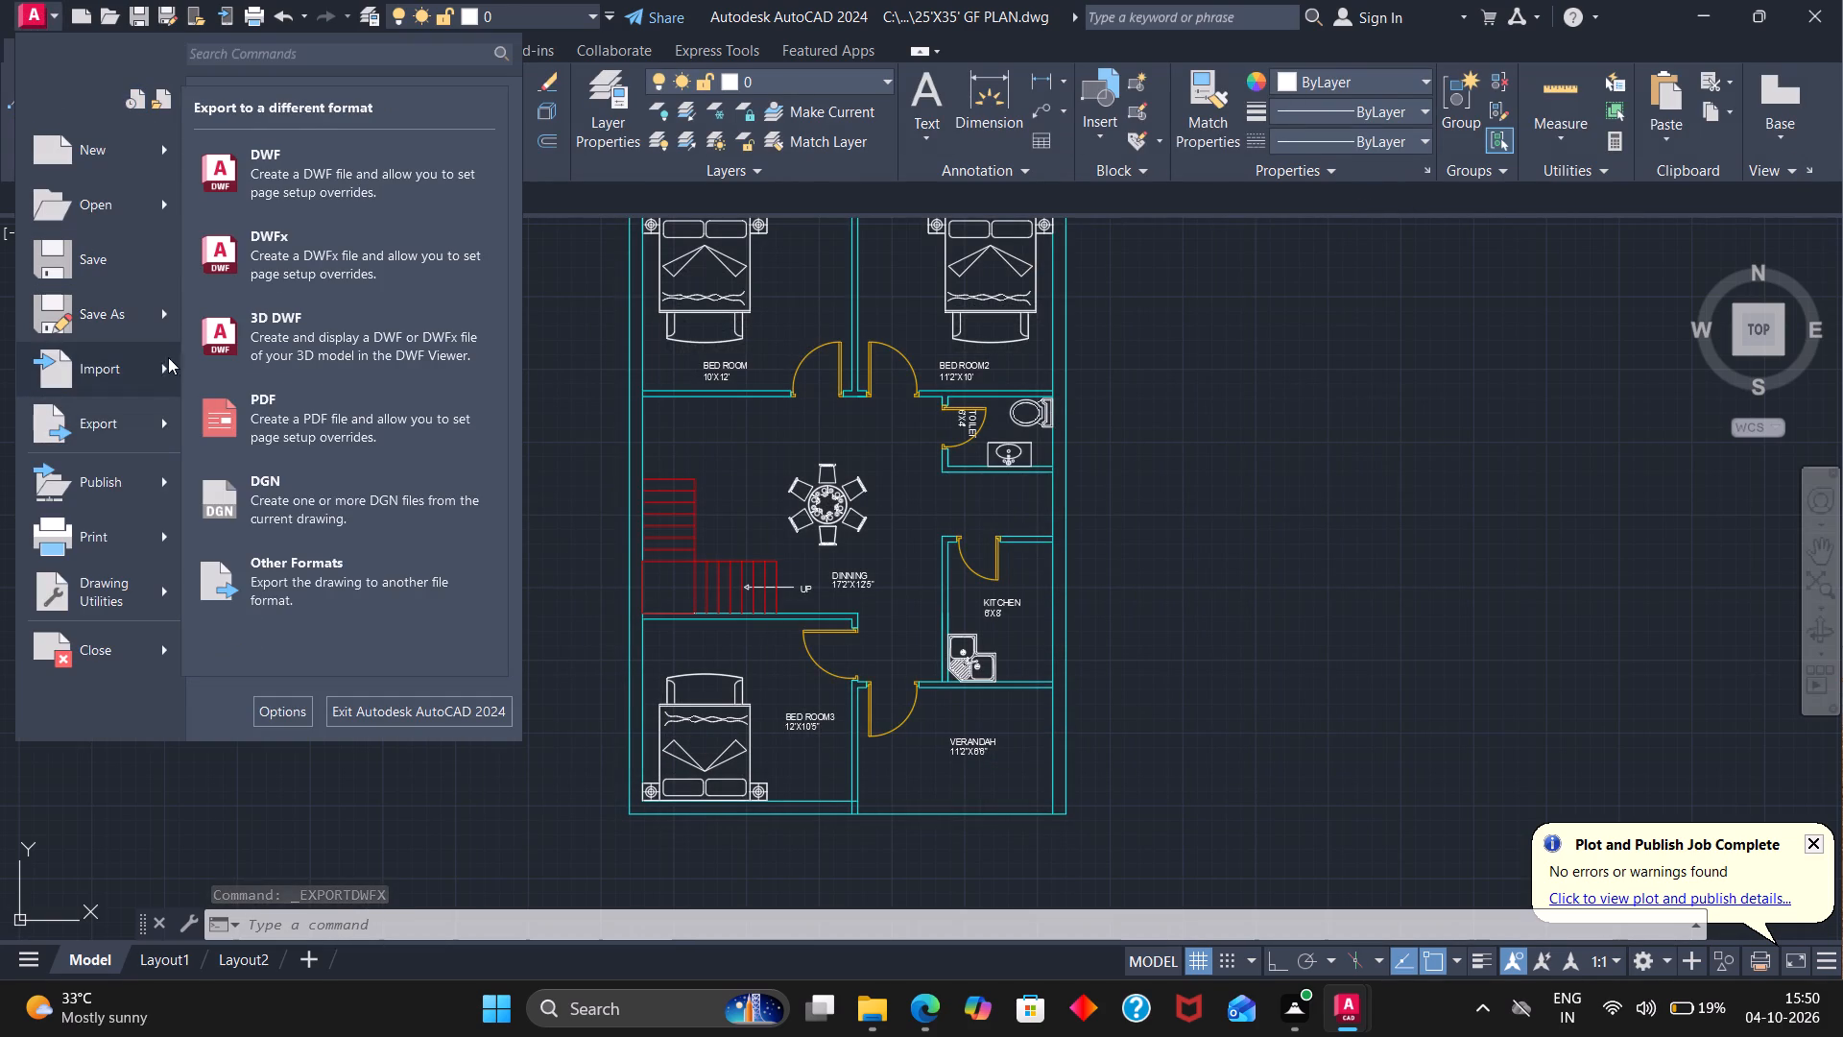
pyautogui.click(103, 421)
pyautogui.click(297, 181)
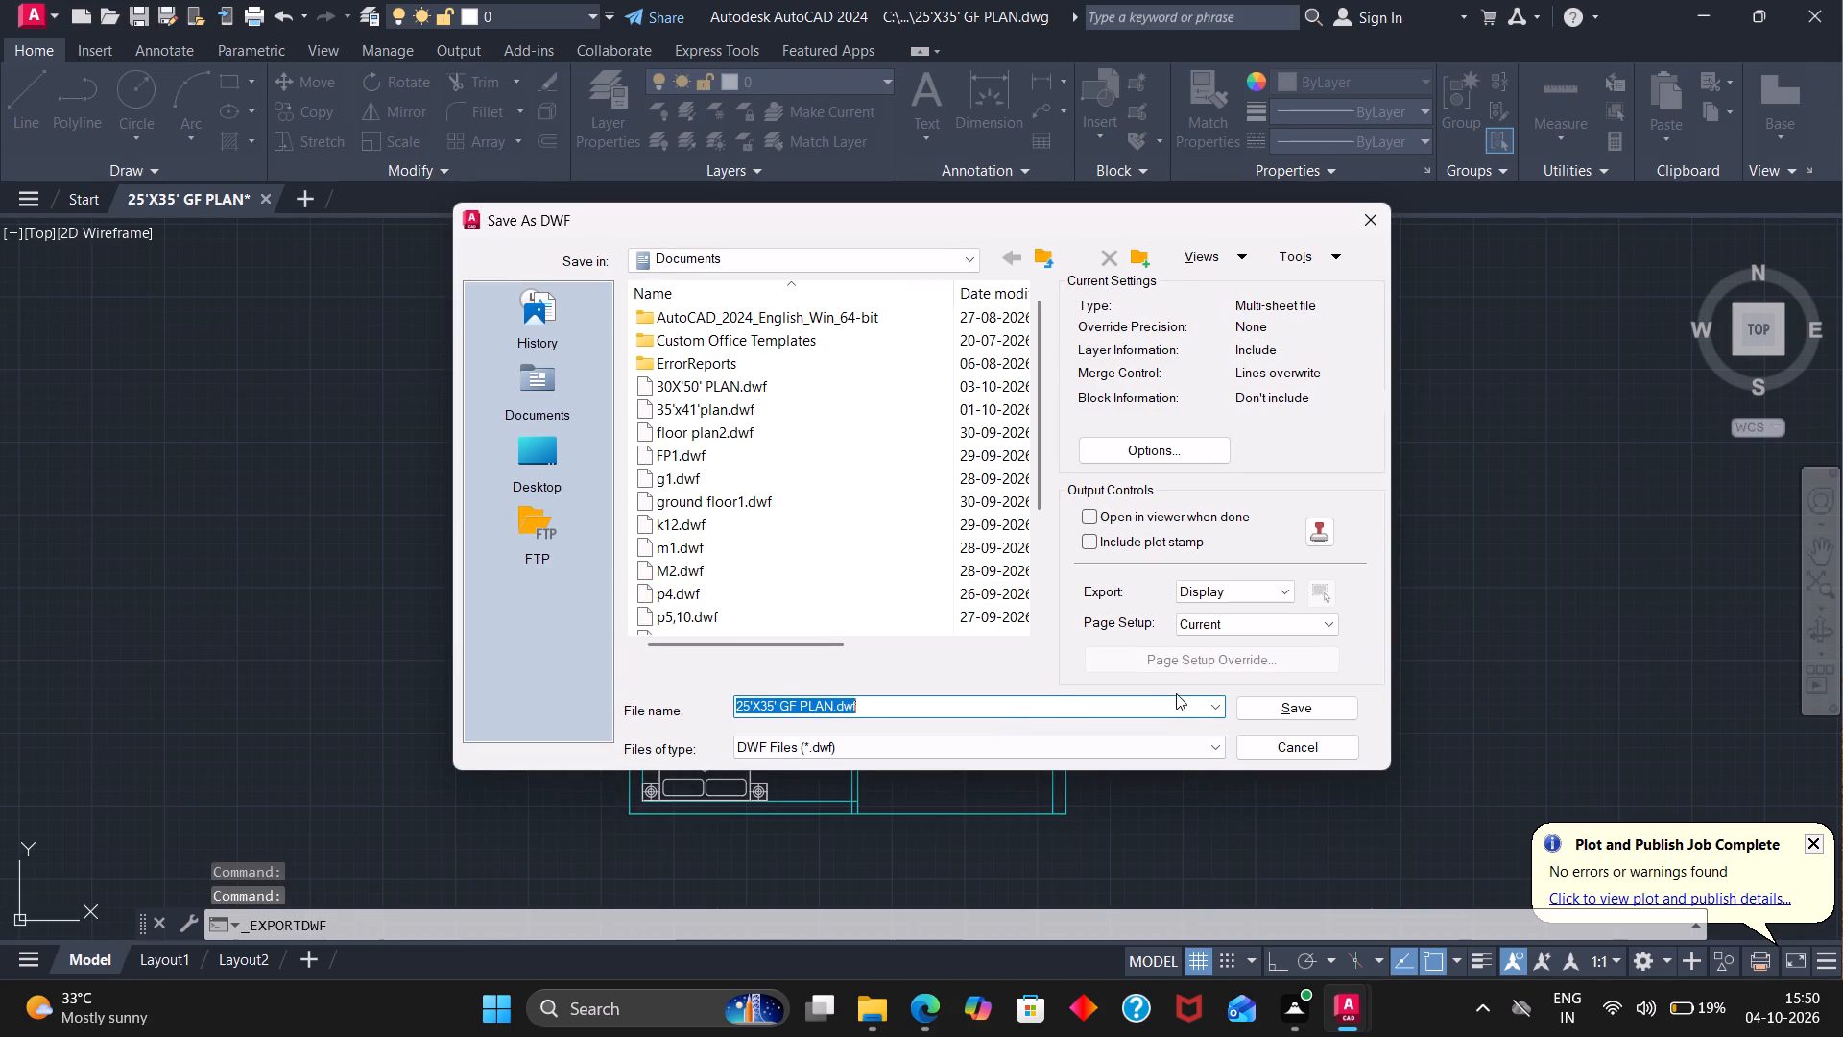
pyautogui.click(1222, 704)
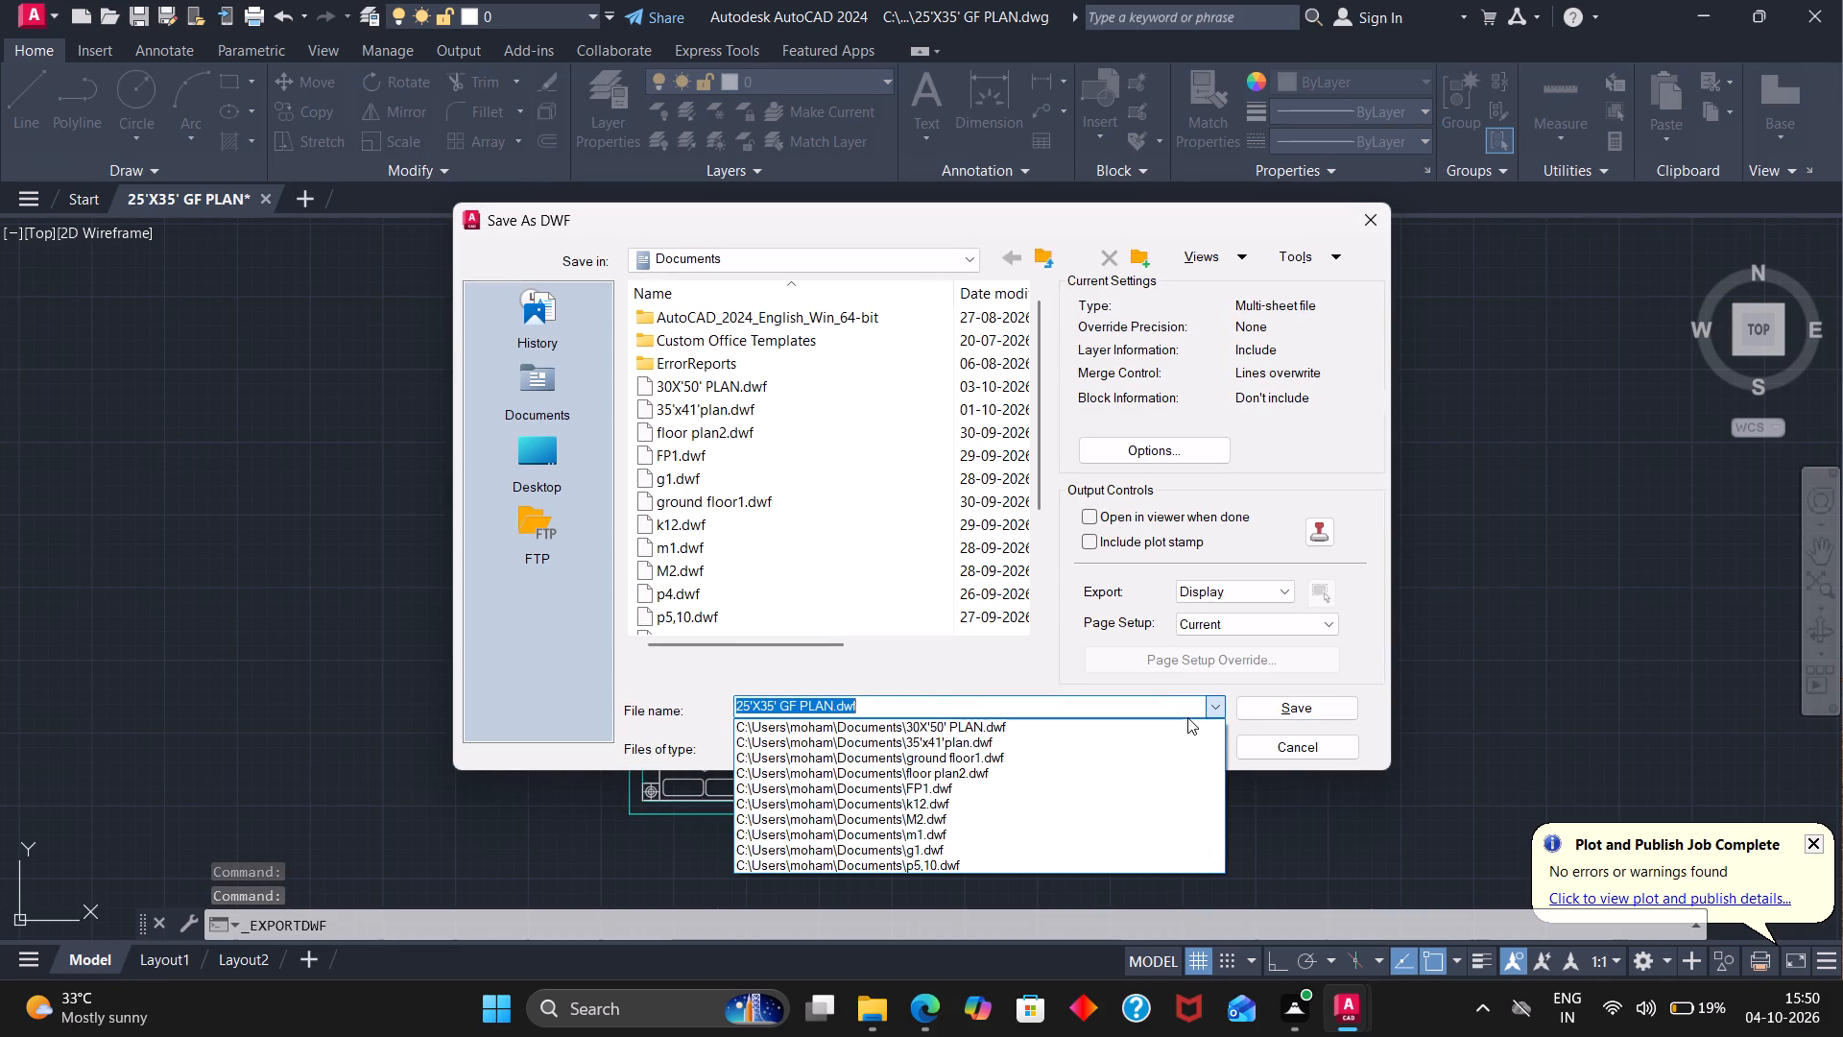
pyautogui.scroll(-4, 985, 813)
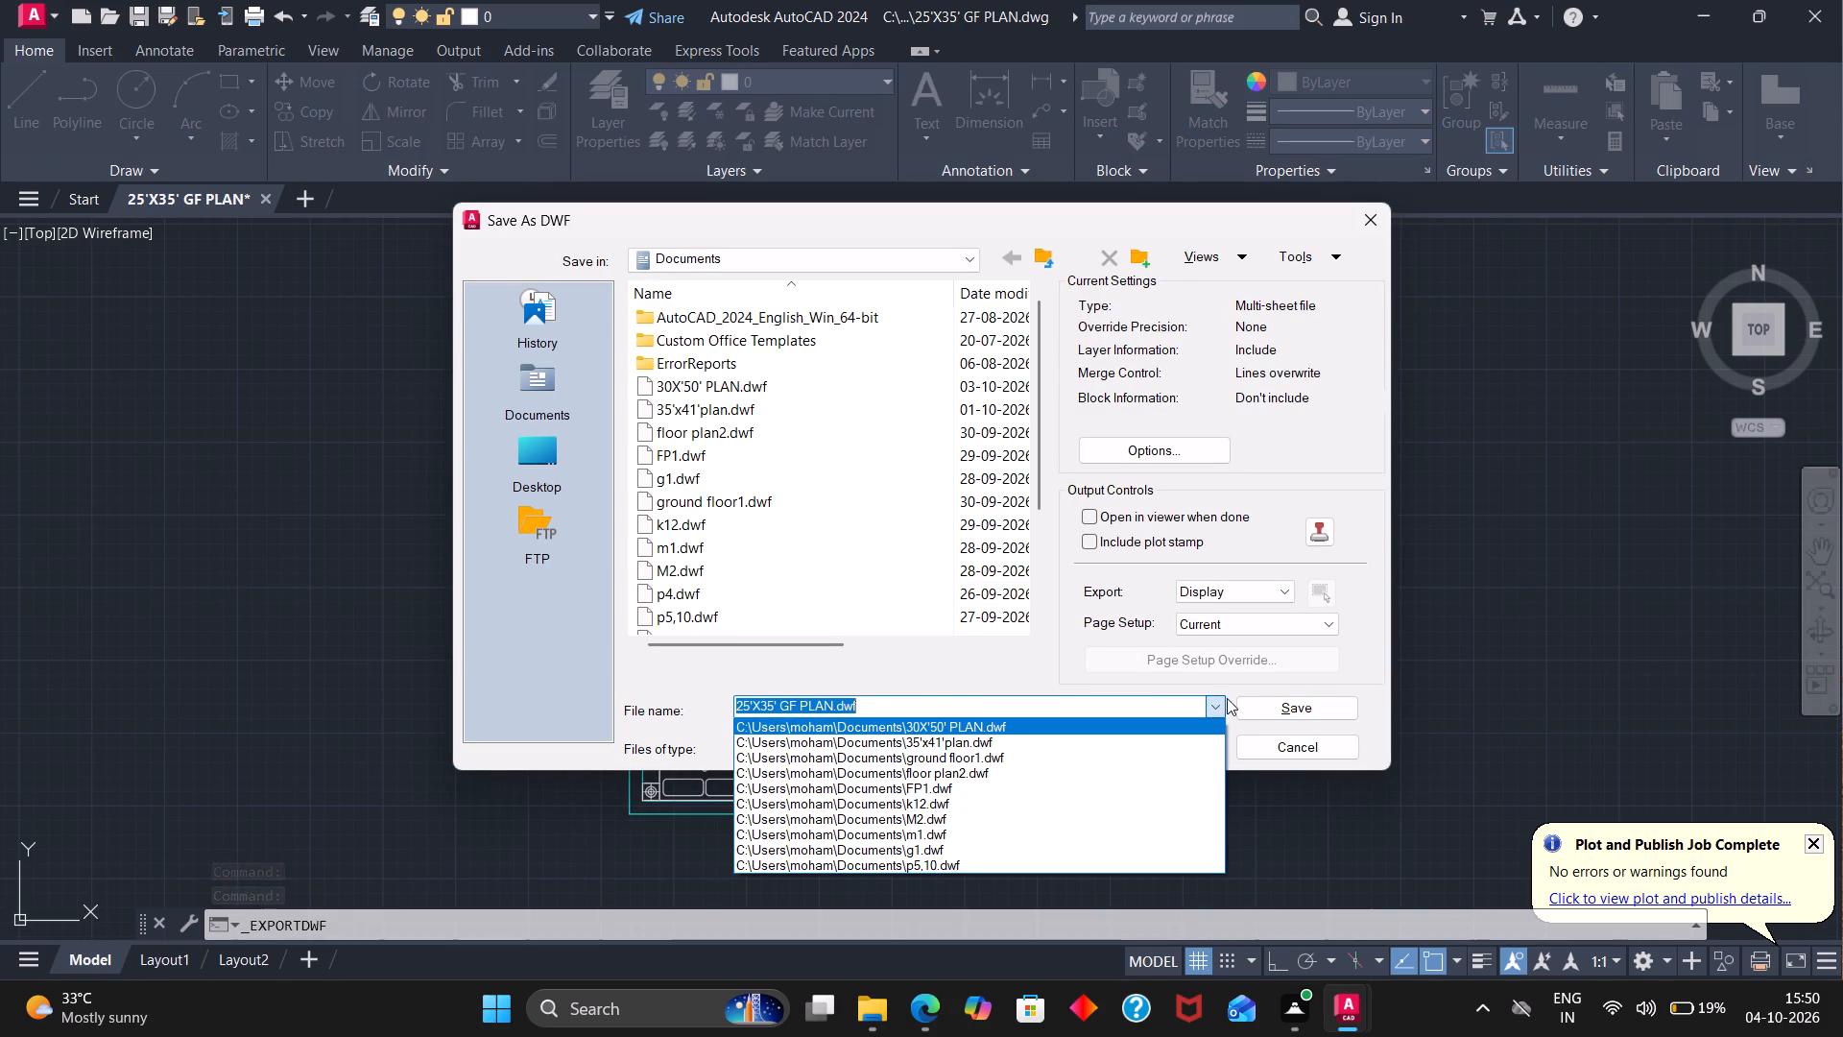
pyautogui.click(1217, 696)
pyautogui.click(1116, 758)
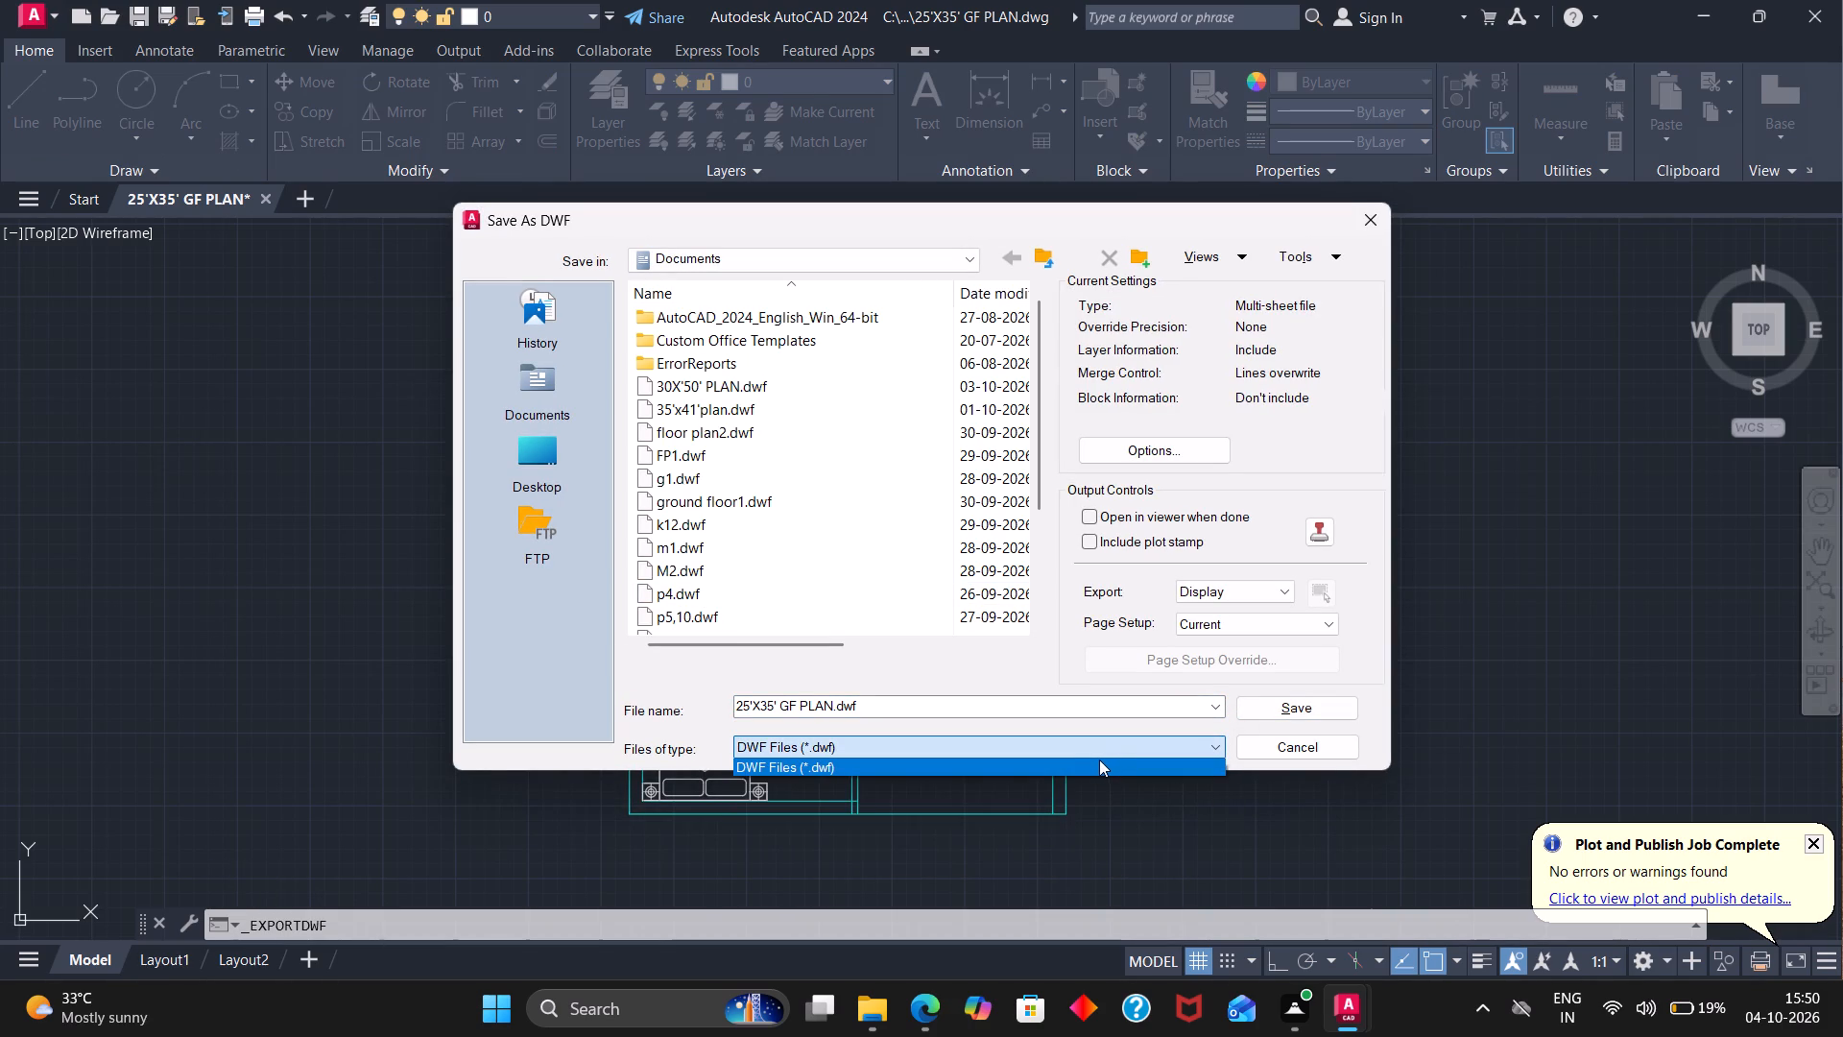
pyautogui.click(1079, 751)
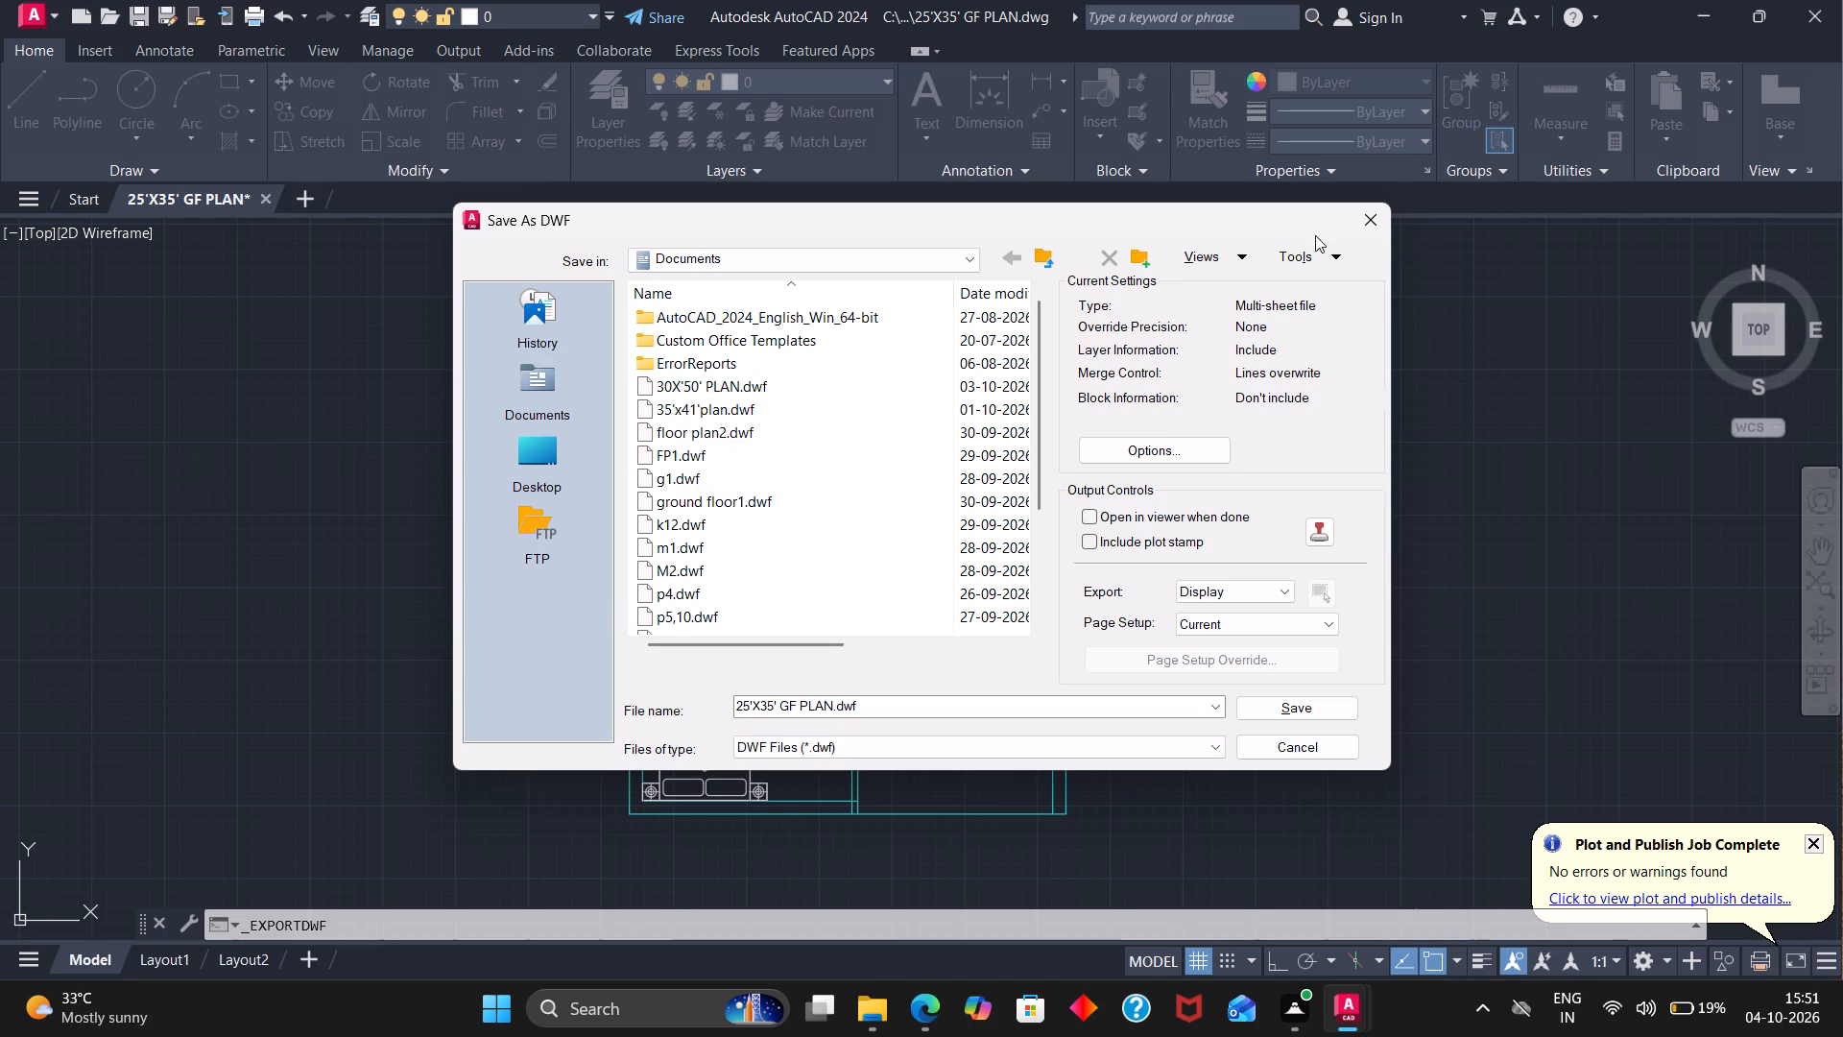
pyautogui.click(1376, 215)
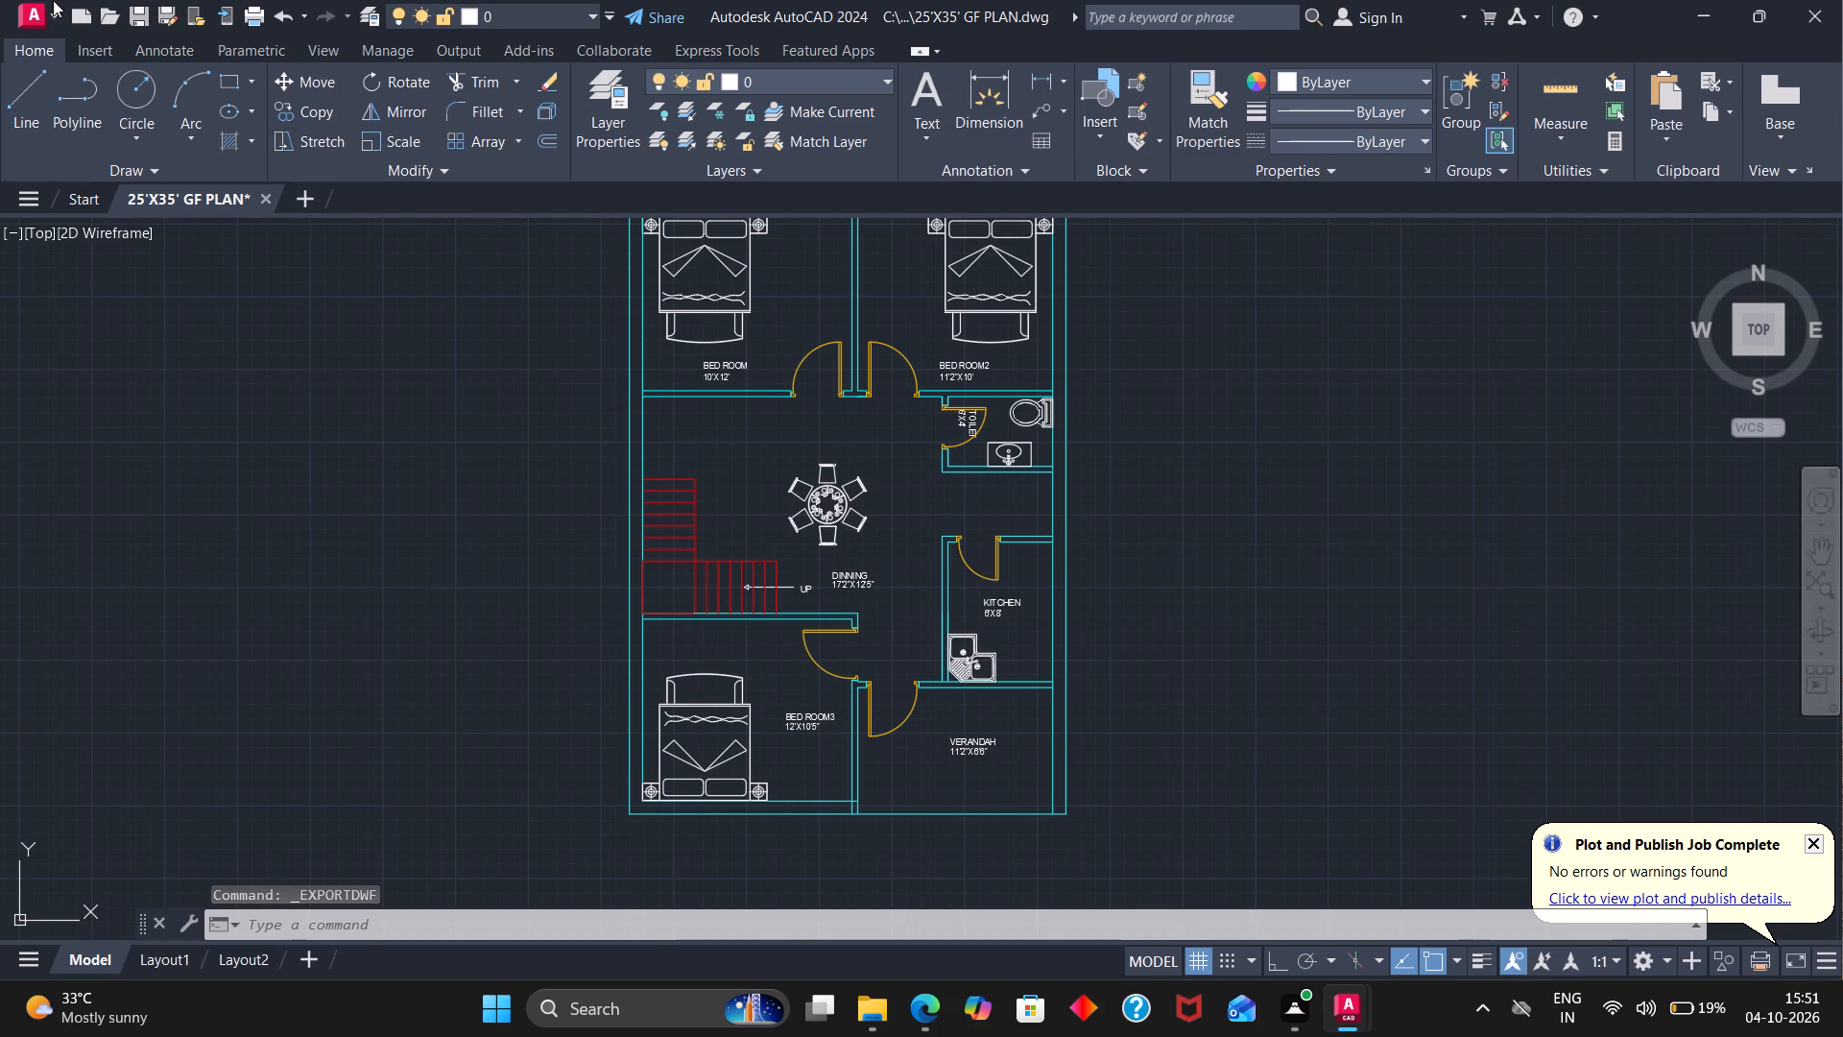
# Start a Block (*.dwg) export to Documents as 25'X35' GF PLAN, choosing to replace the existing file.
pyautogui.click(53, 4)
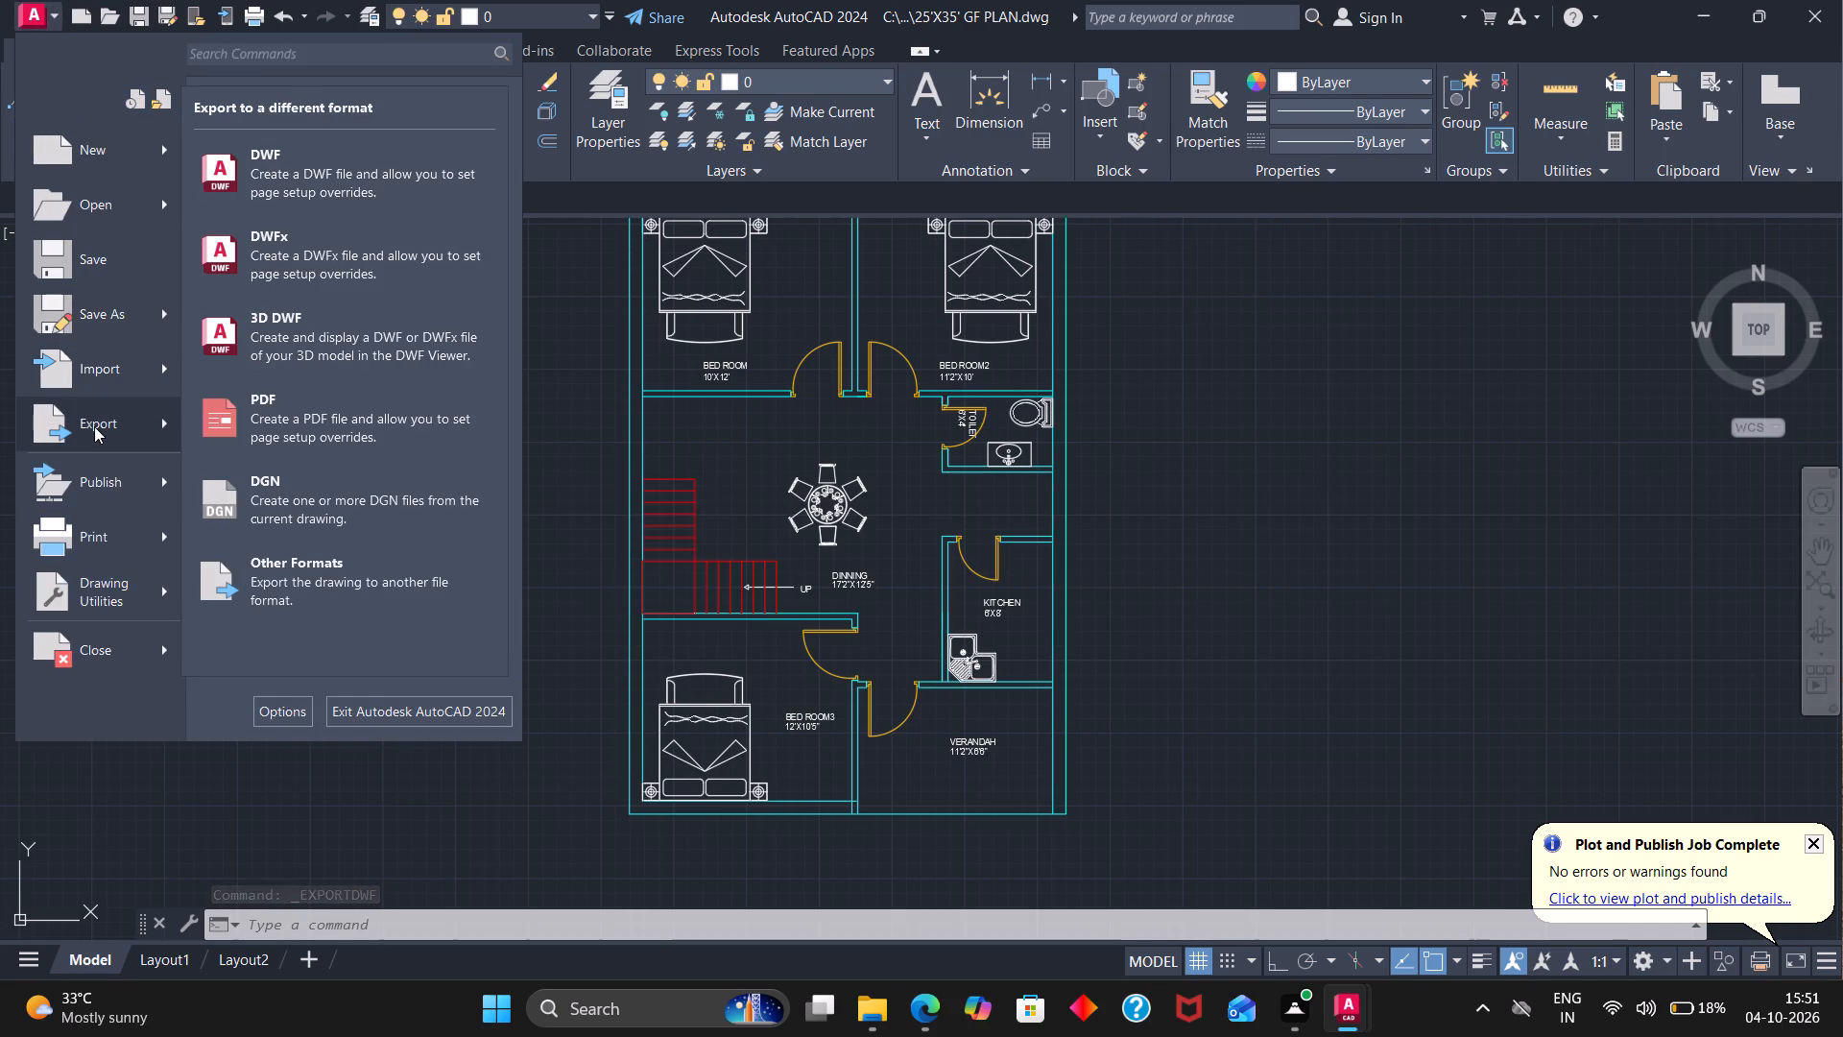
pyautogui.click(258, 582)
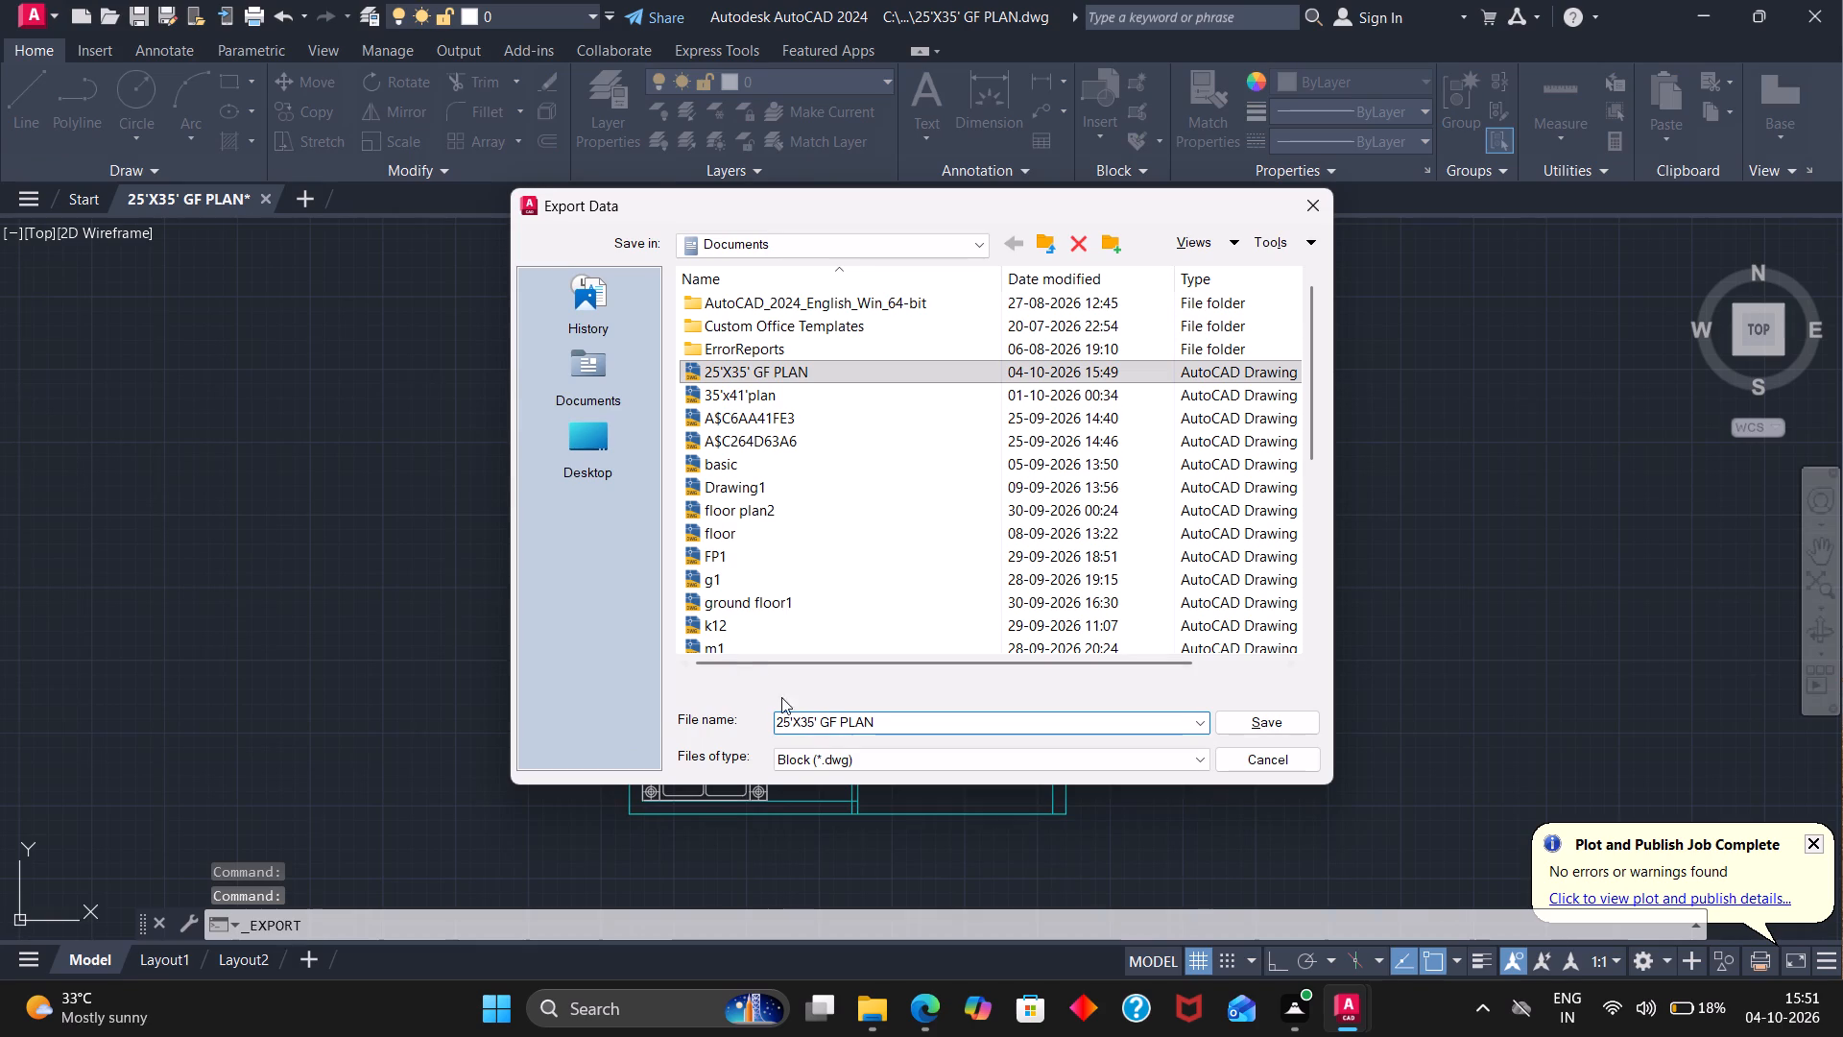
pyautogui.click(840, 760)
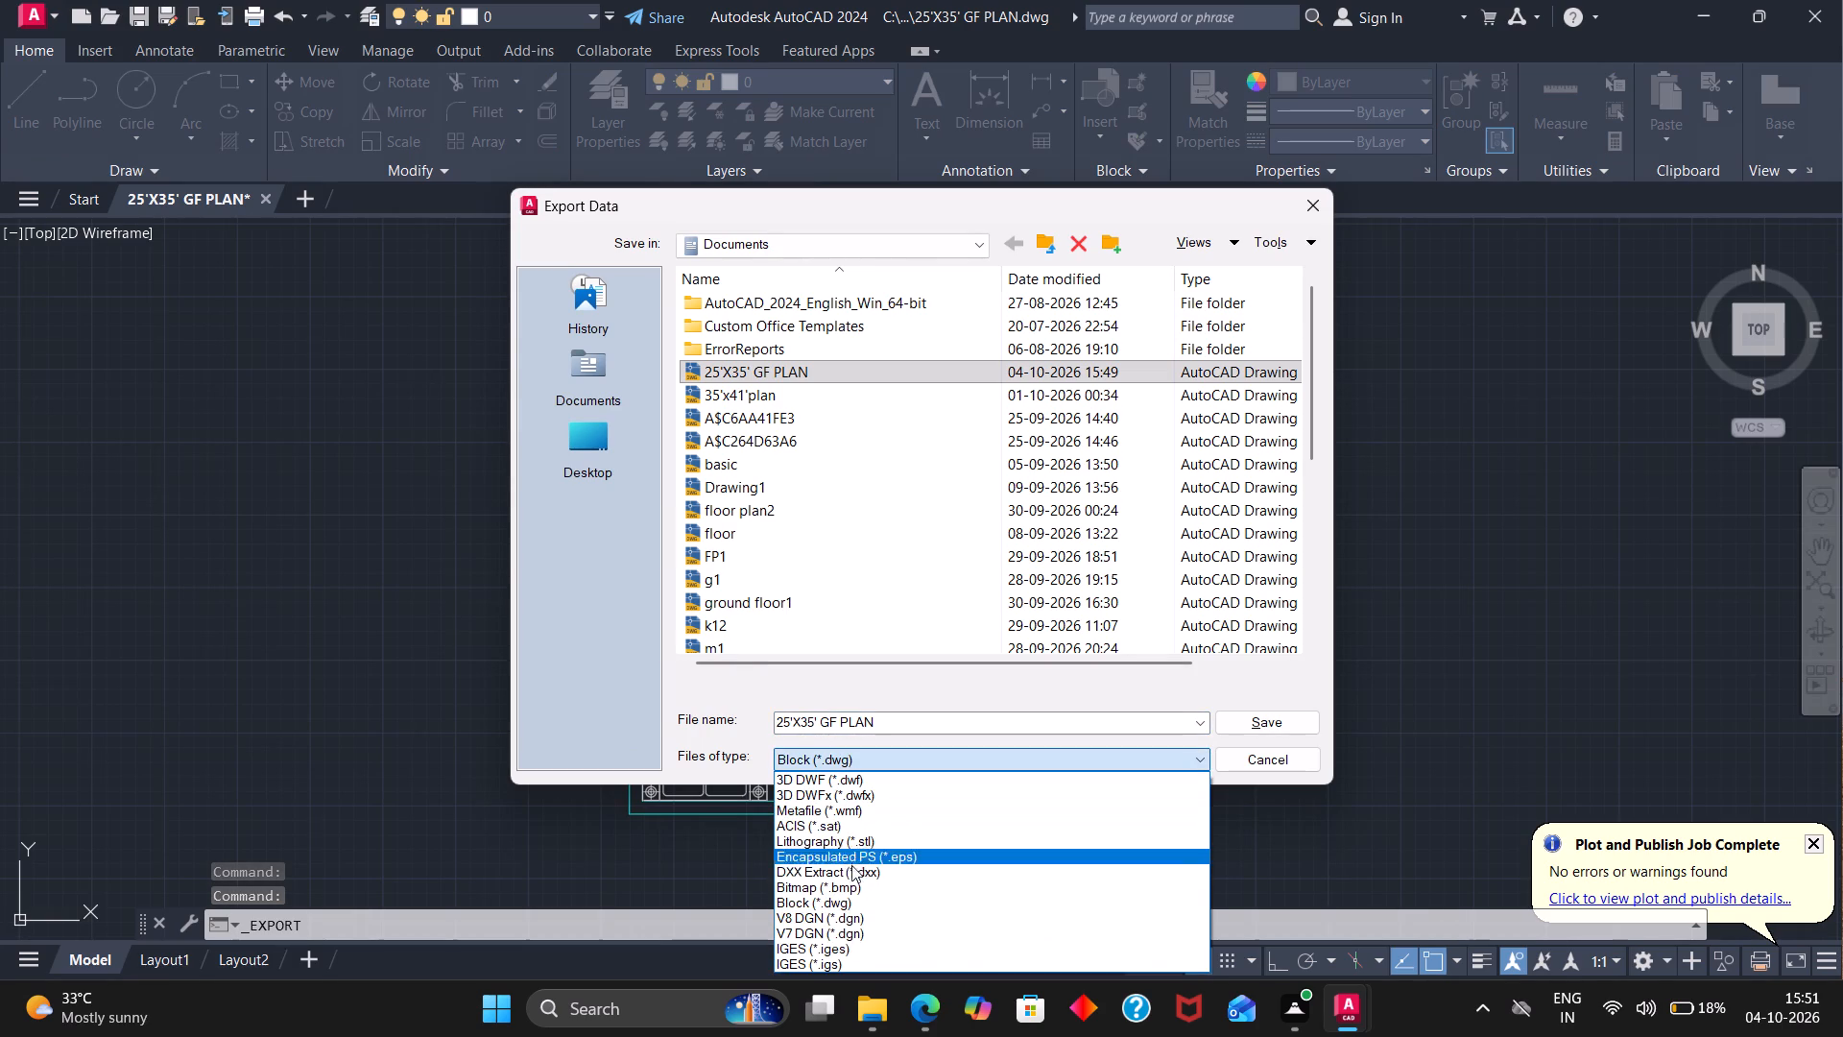
pyautogui.scroll(-4, 842, 900)
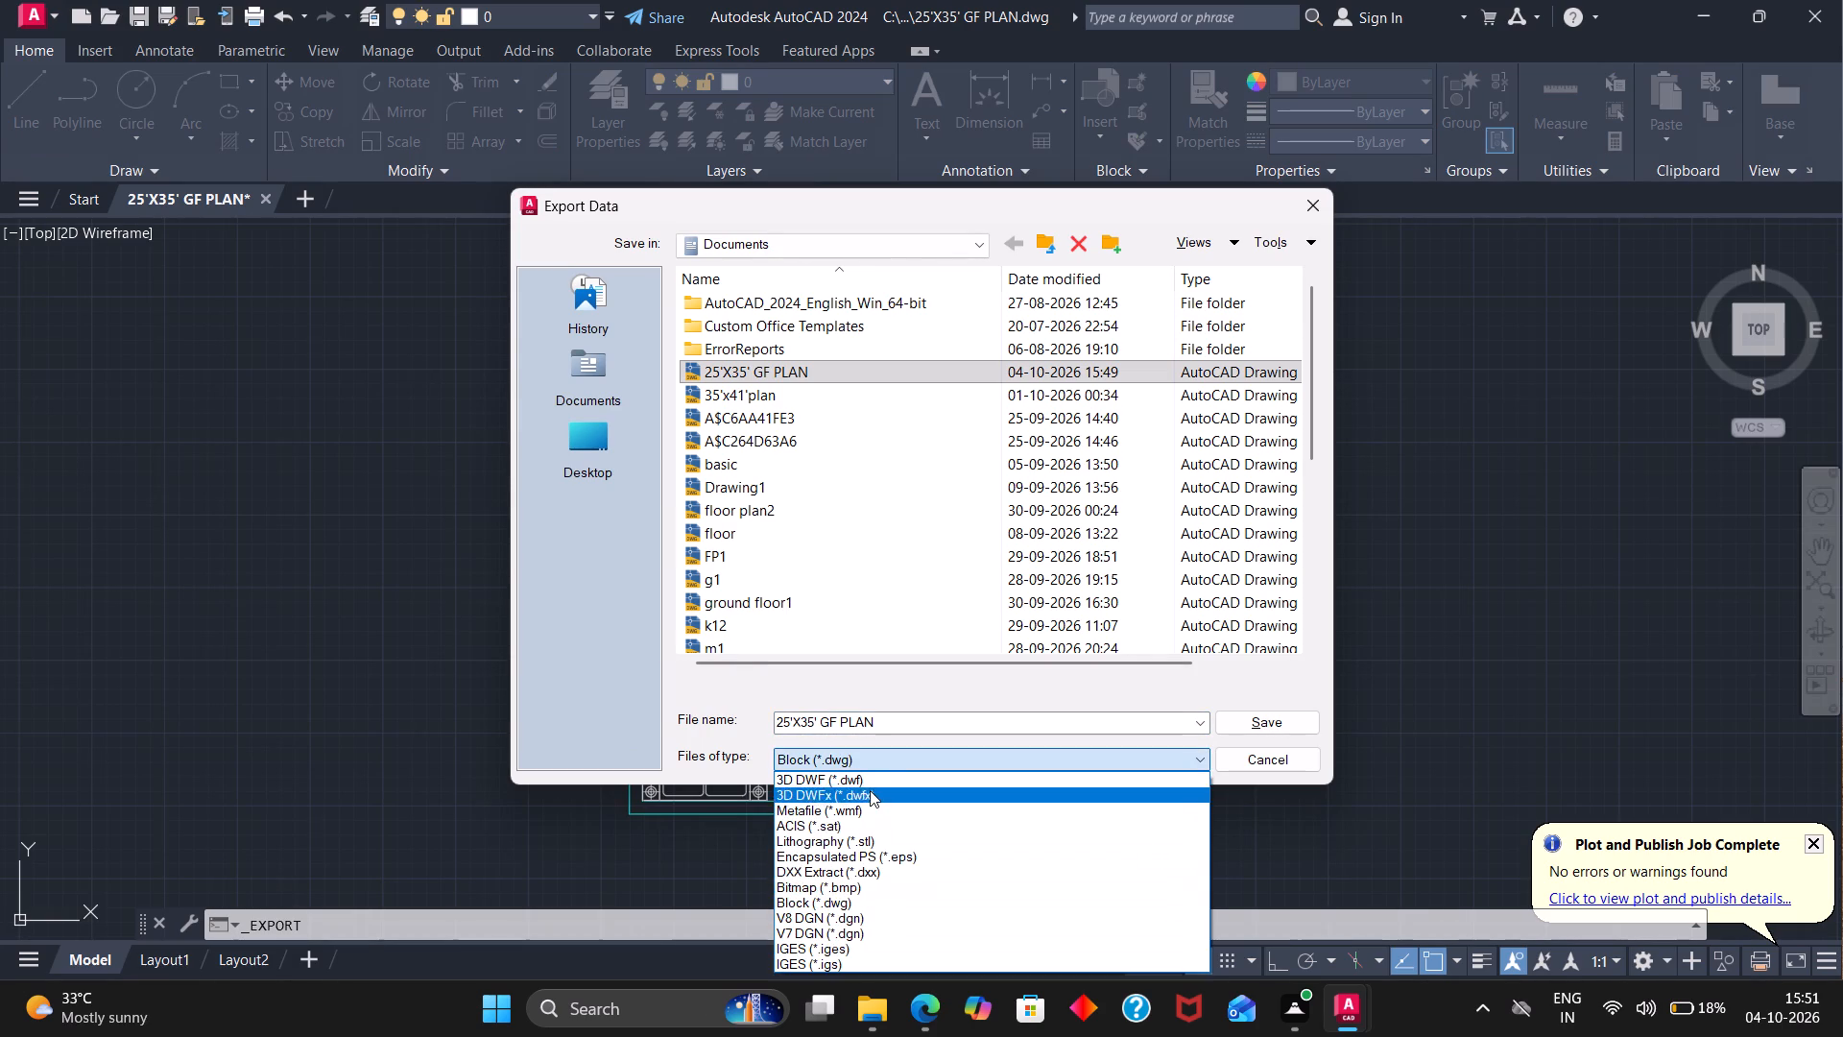
pyautogui.click(866, 757)
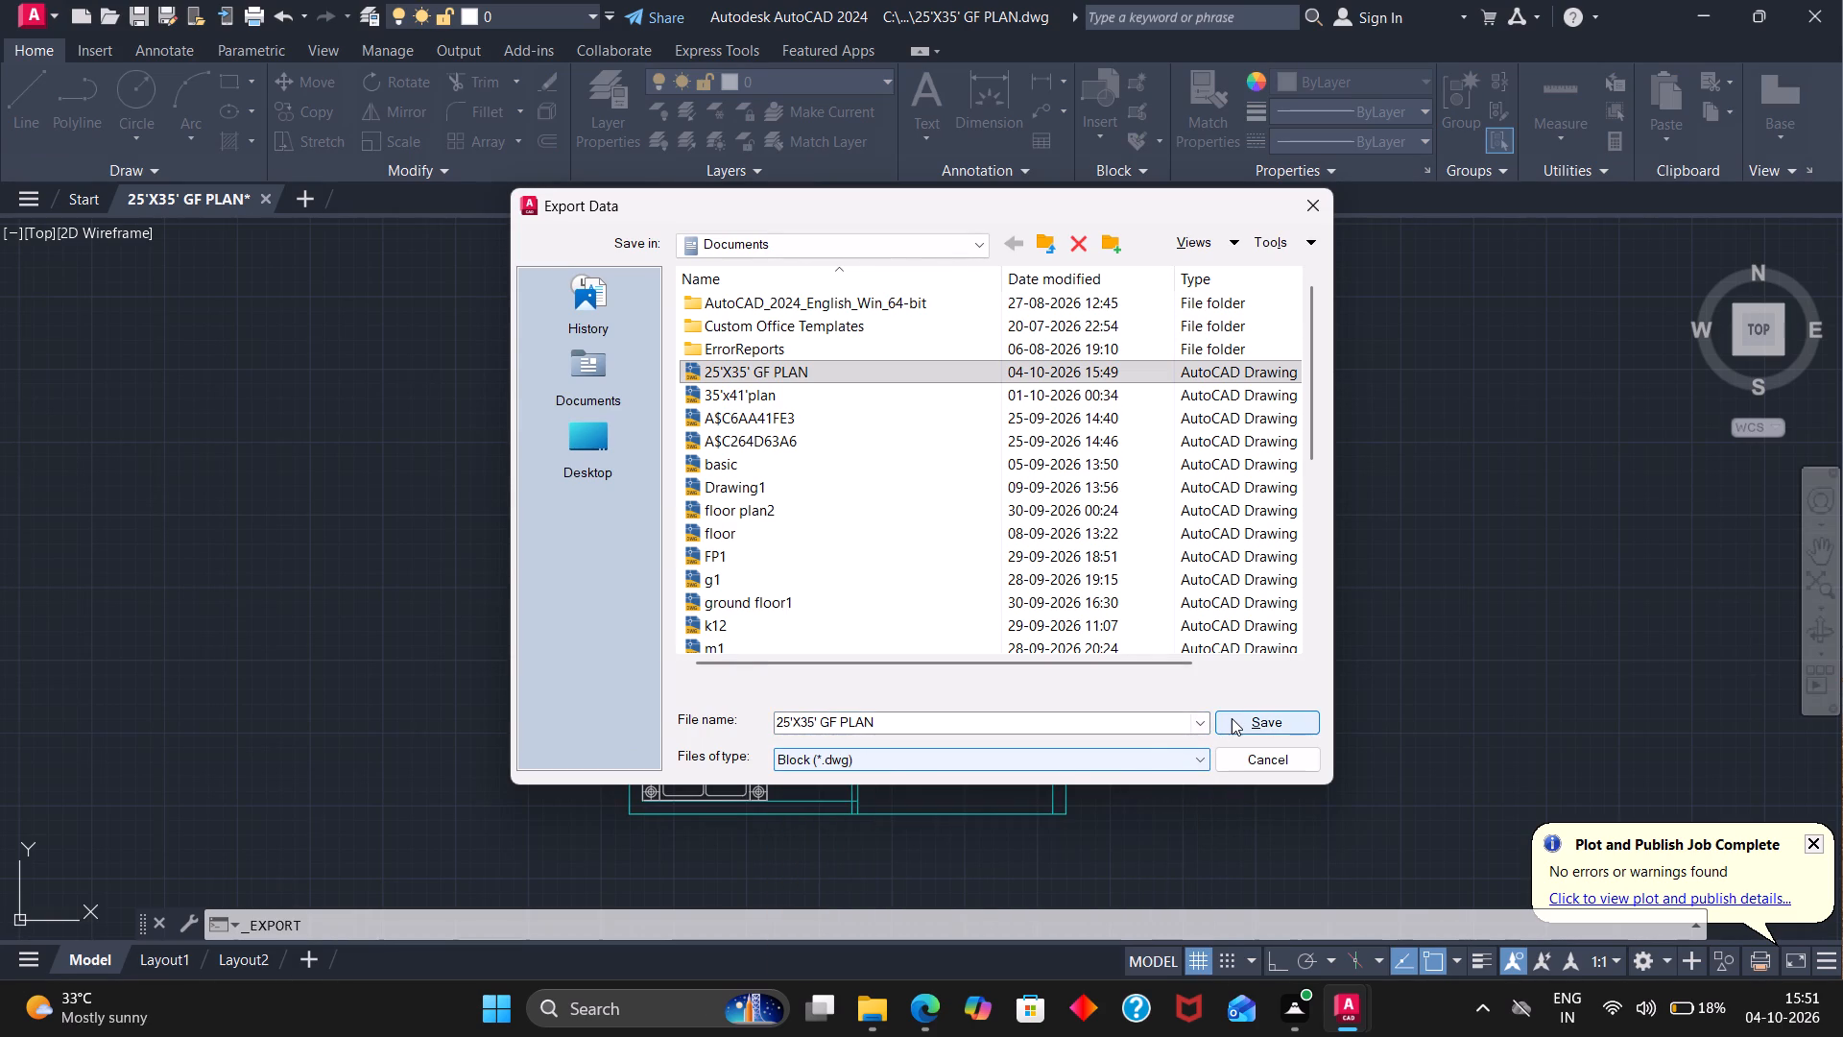
pyautogui.click(1231, 718)
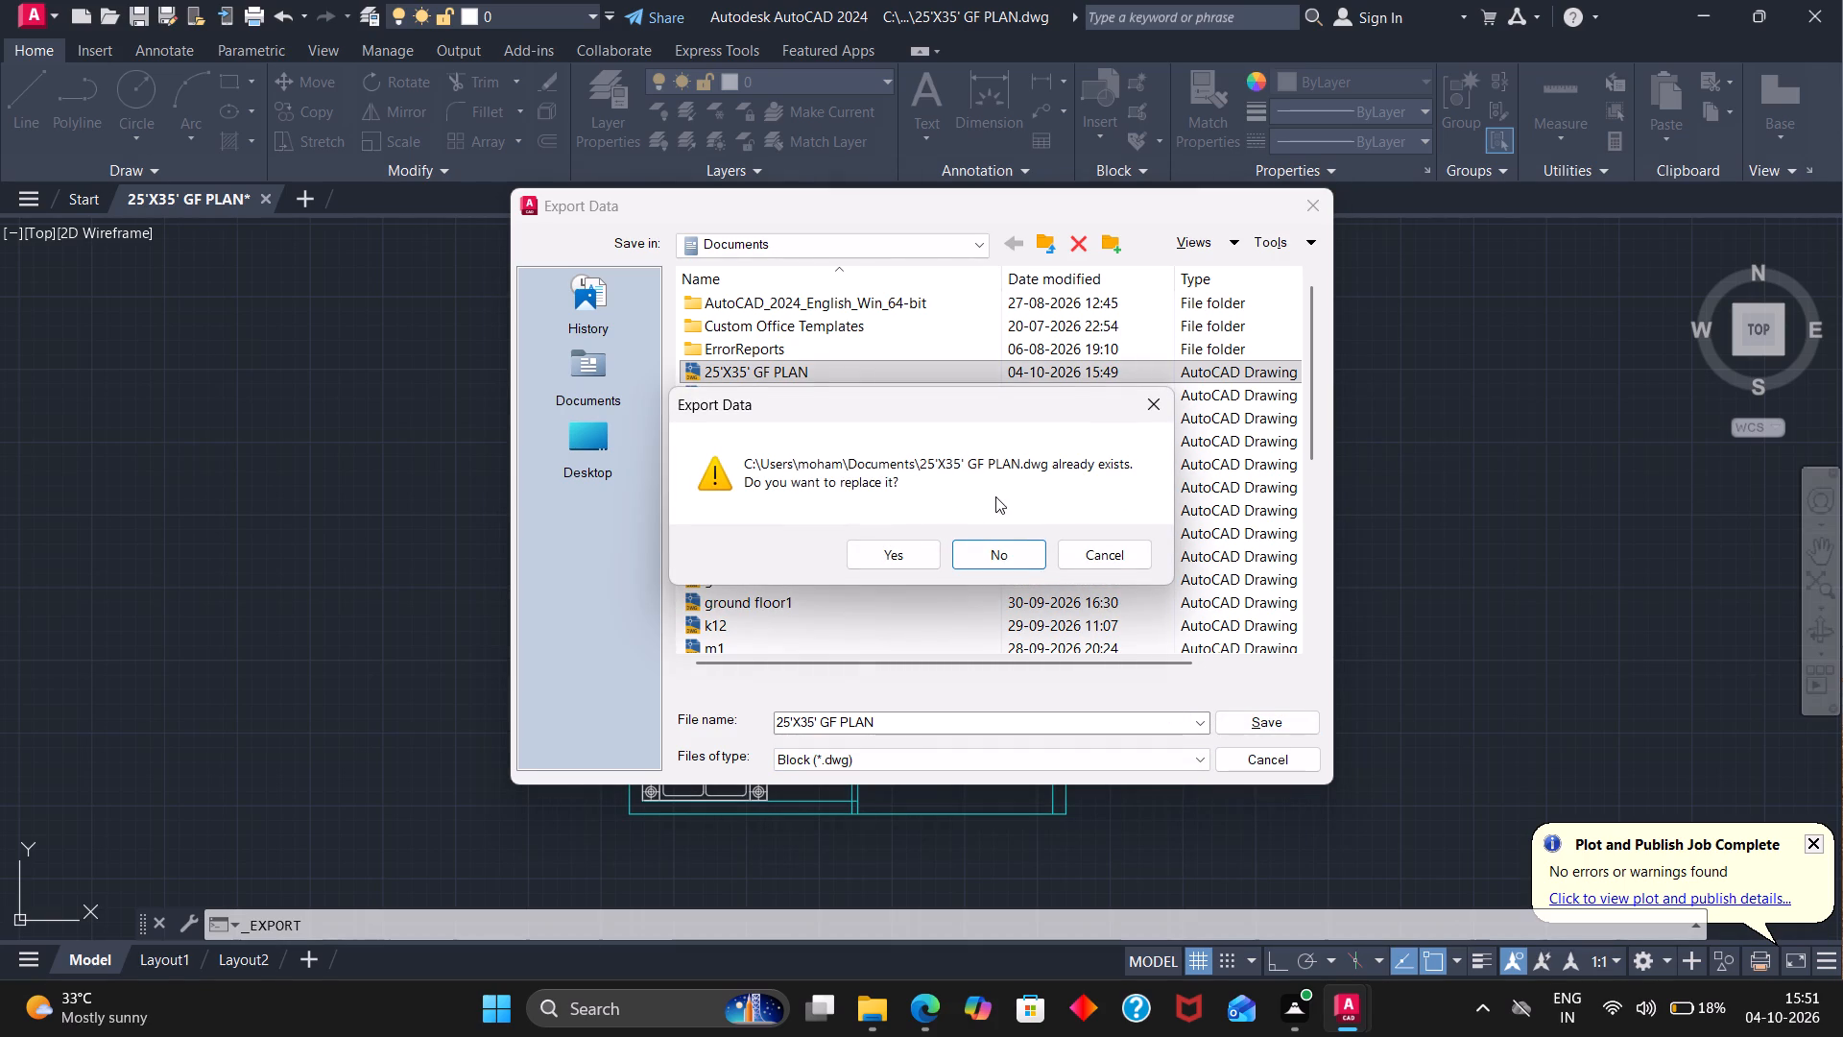
pyautogui.click(883, 557)
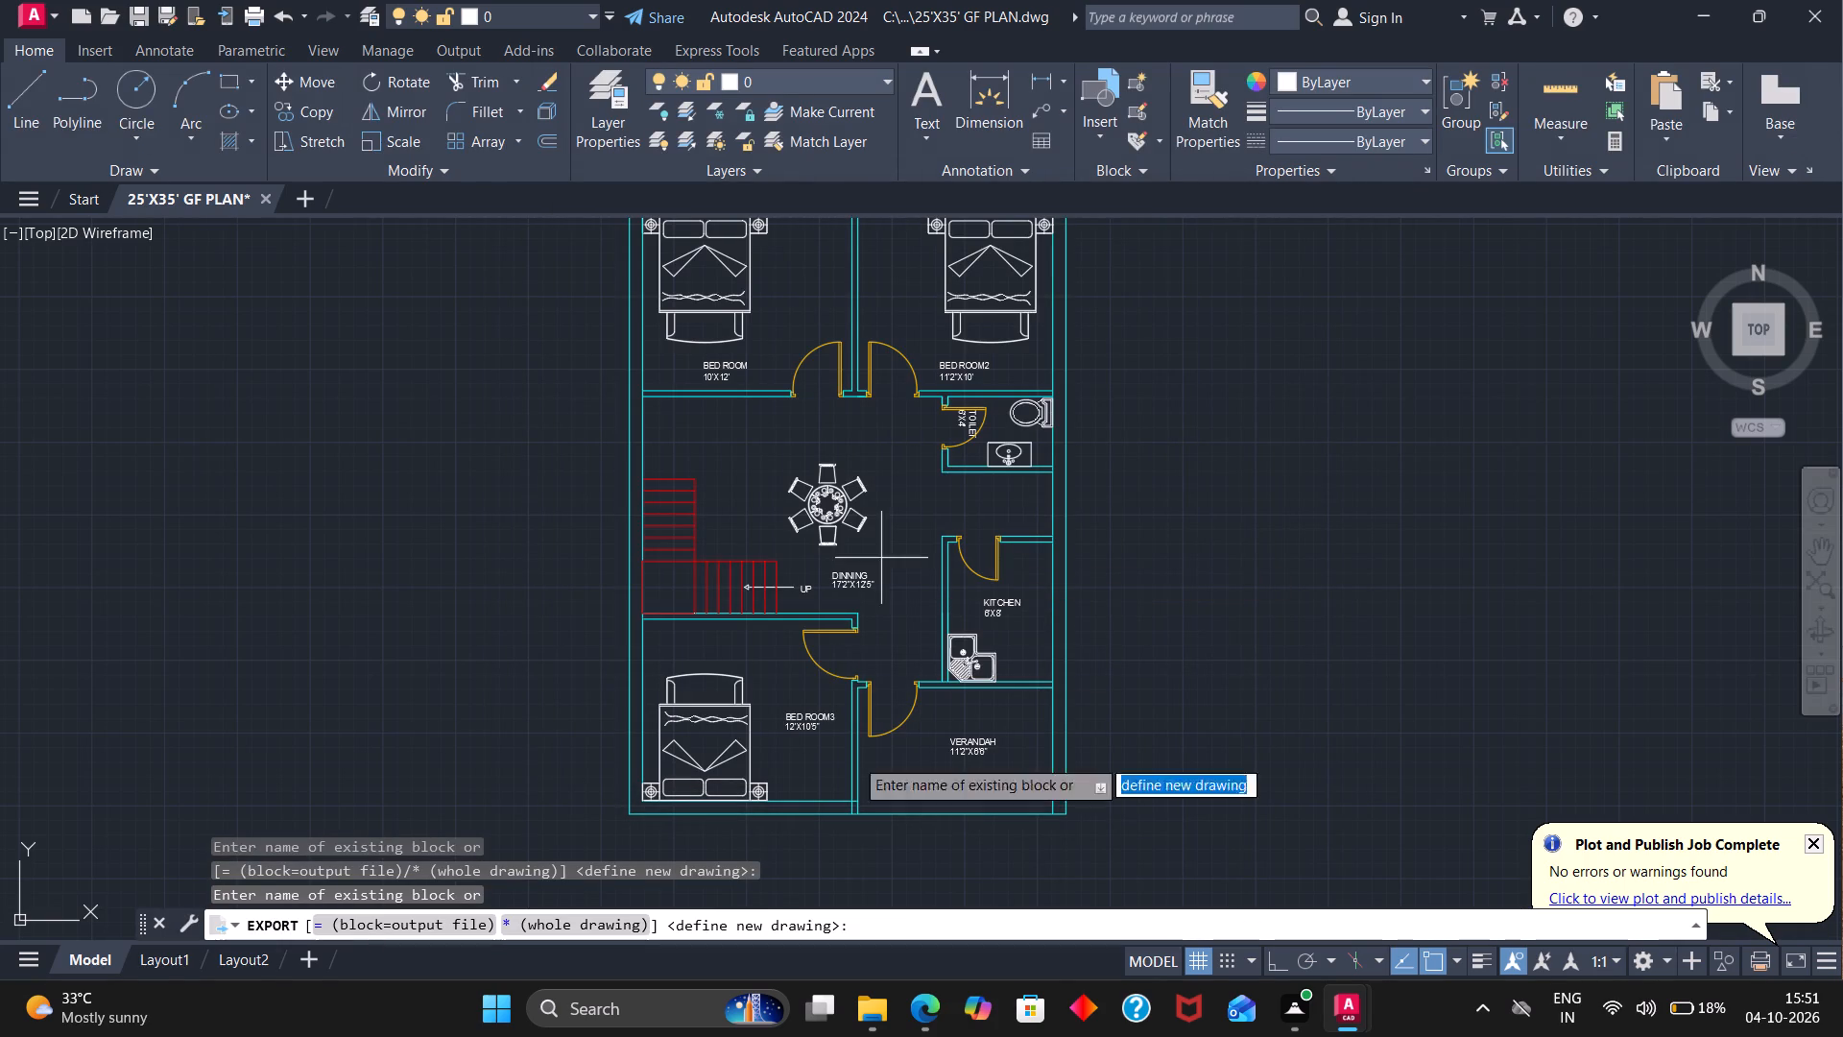
# Switch to File Explorer, look through the Downloads folder and open the Documents folder holding the plan's files.
pyautogui.click(874, 995)
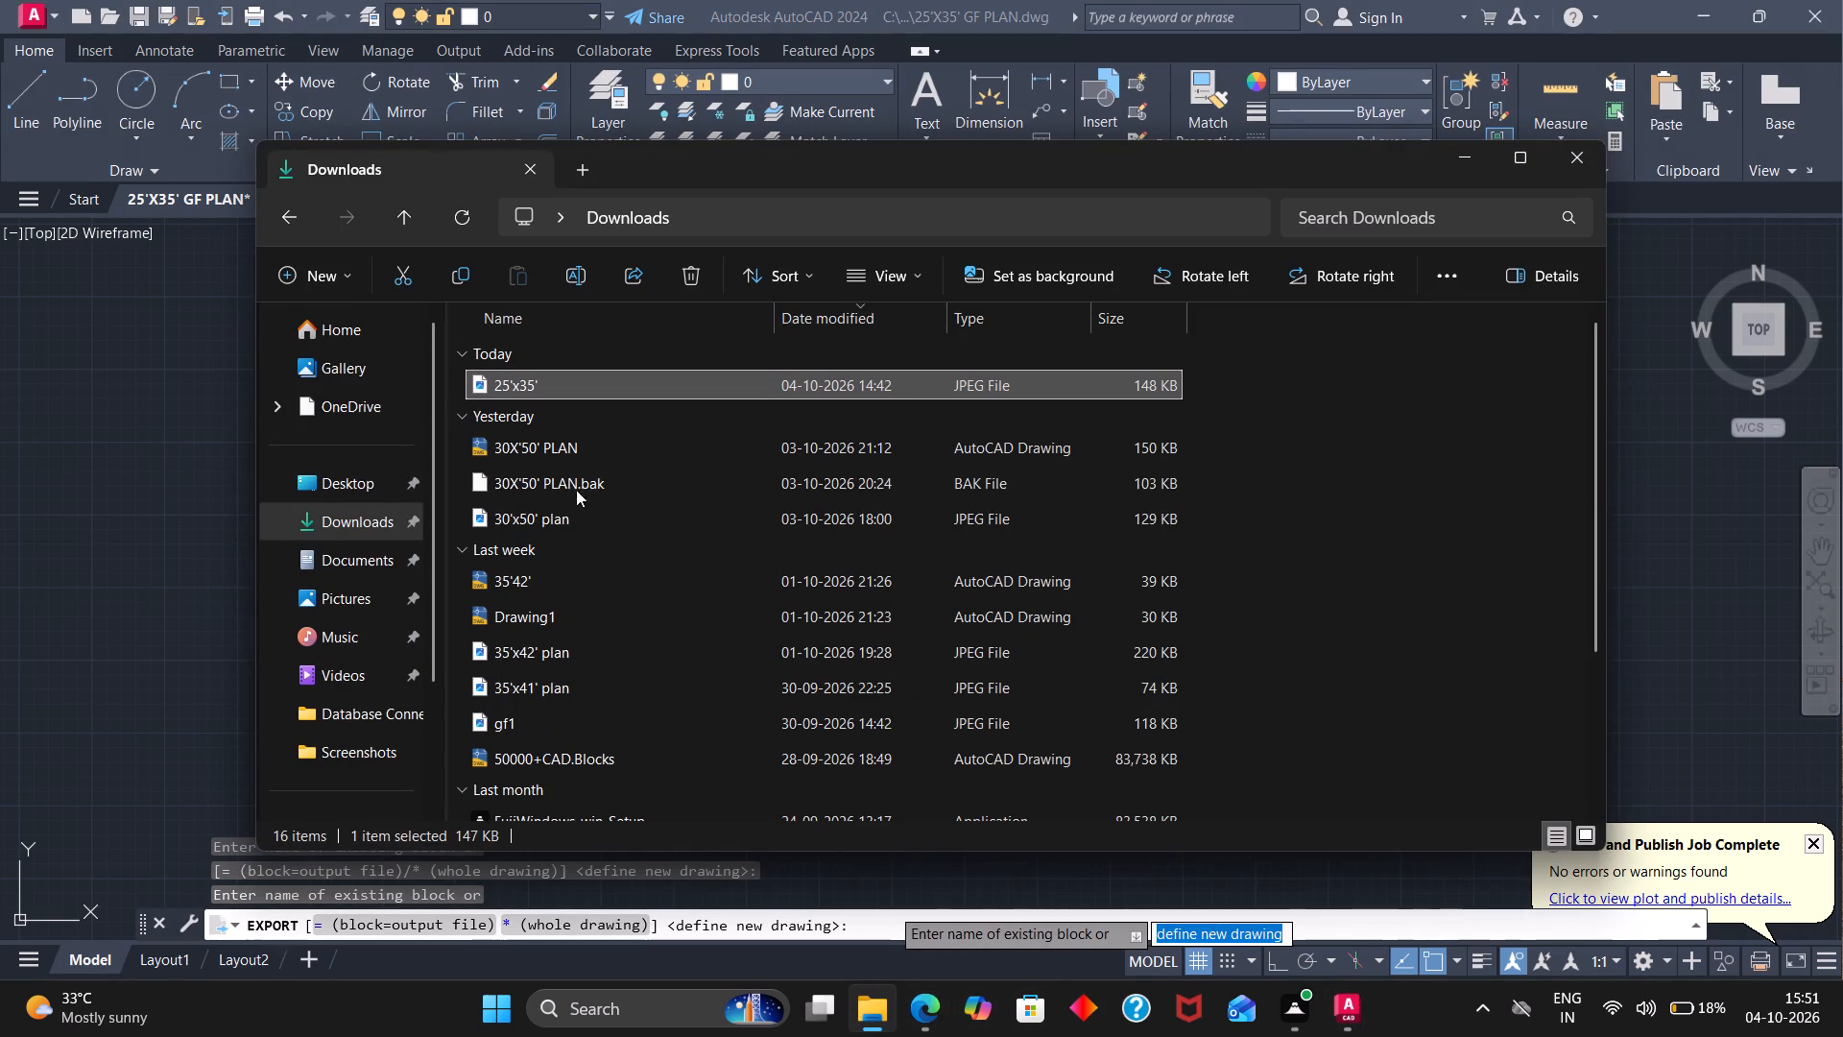
pyautogui.scroll(6, 579, 483)
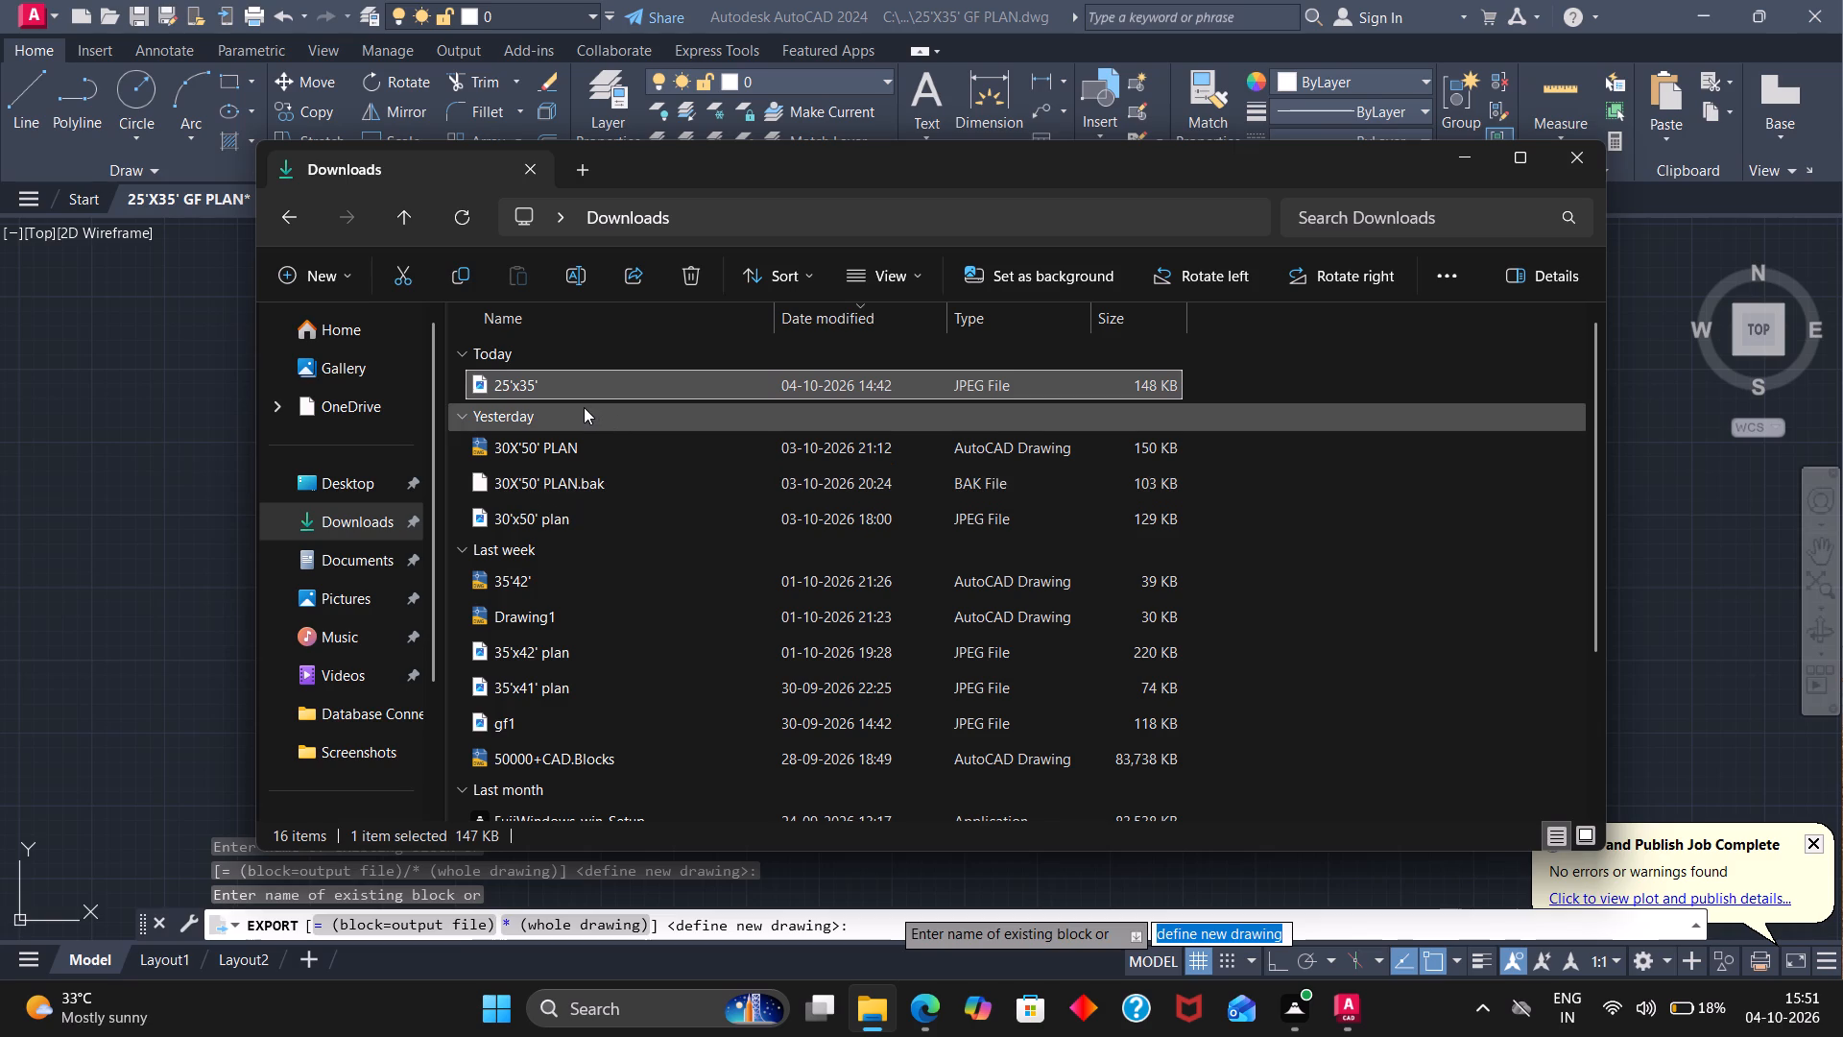
pyautogui.scroll(-3, 584, 407)
pyautogui.scroll(7, 584, 407)
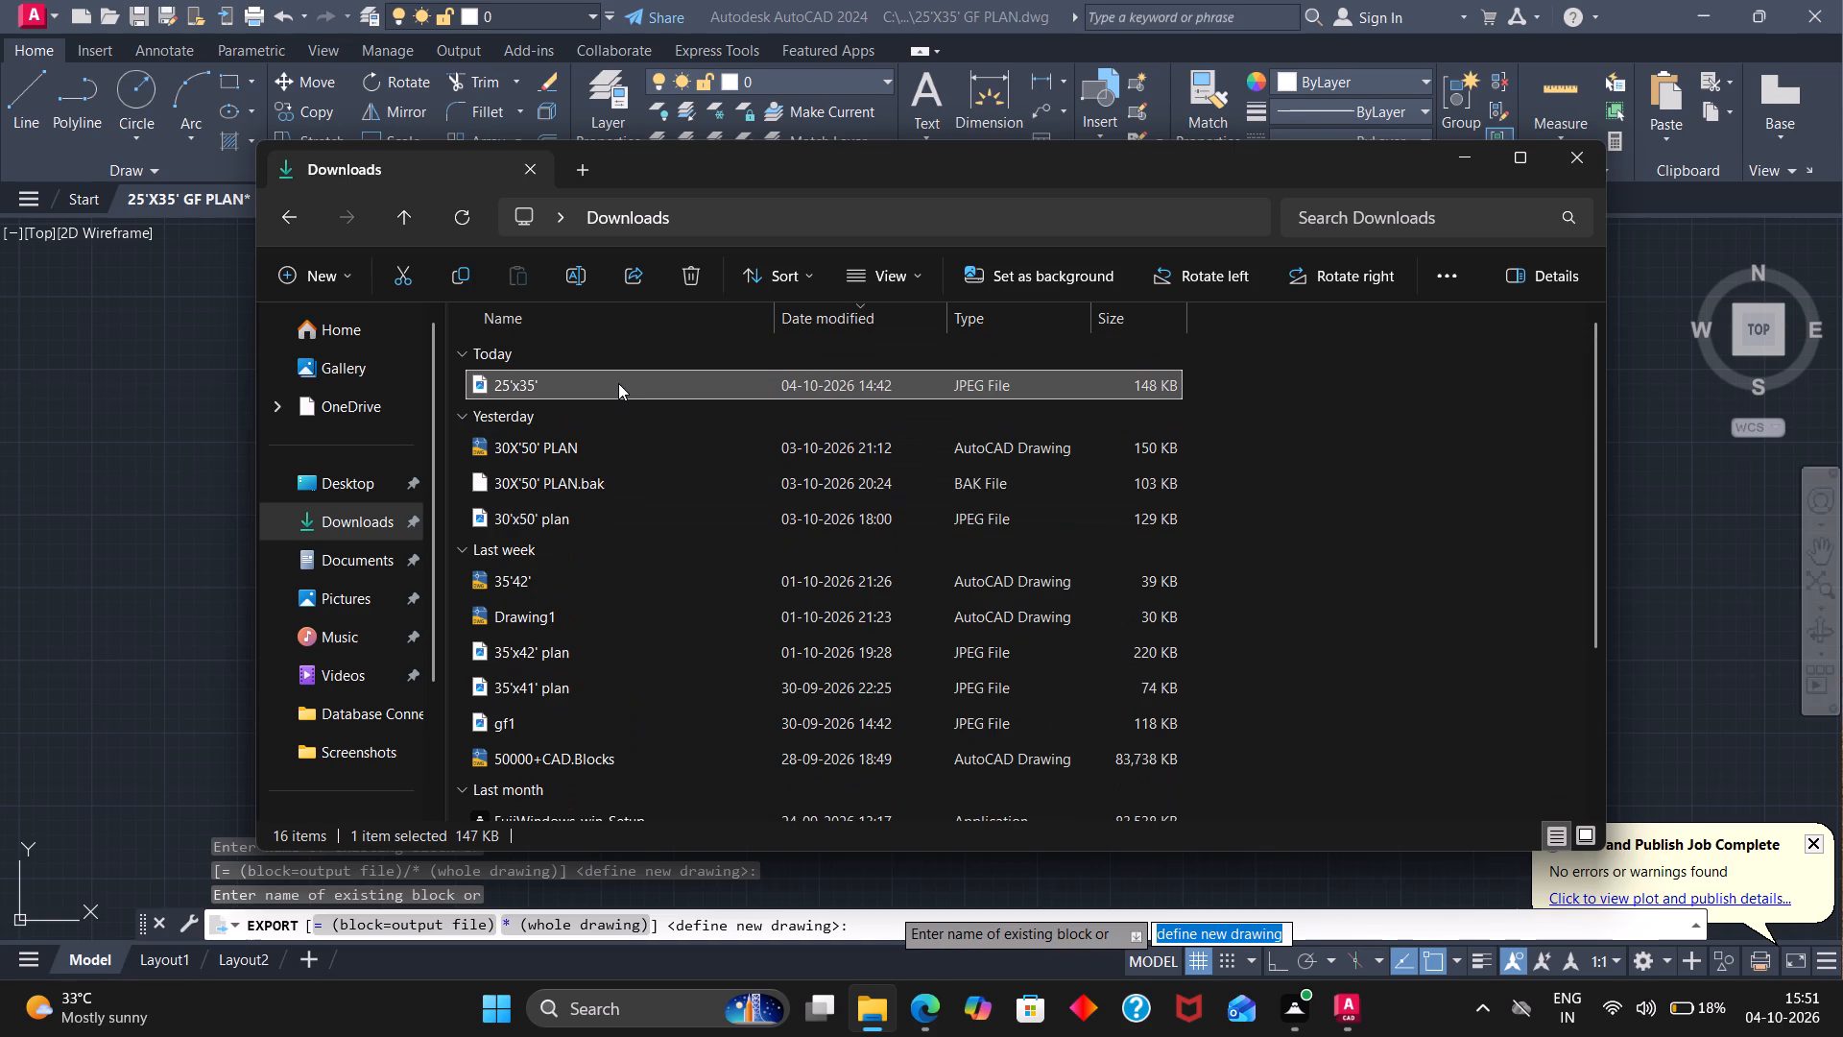
pyautogui.click(370, 528)
pyautogui.click(364, 546)
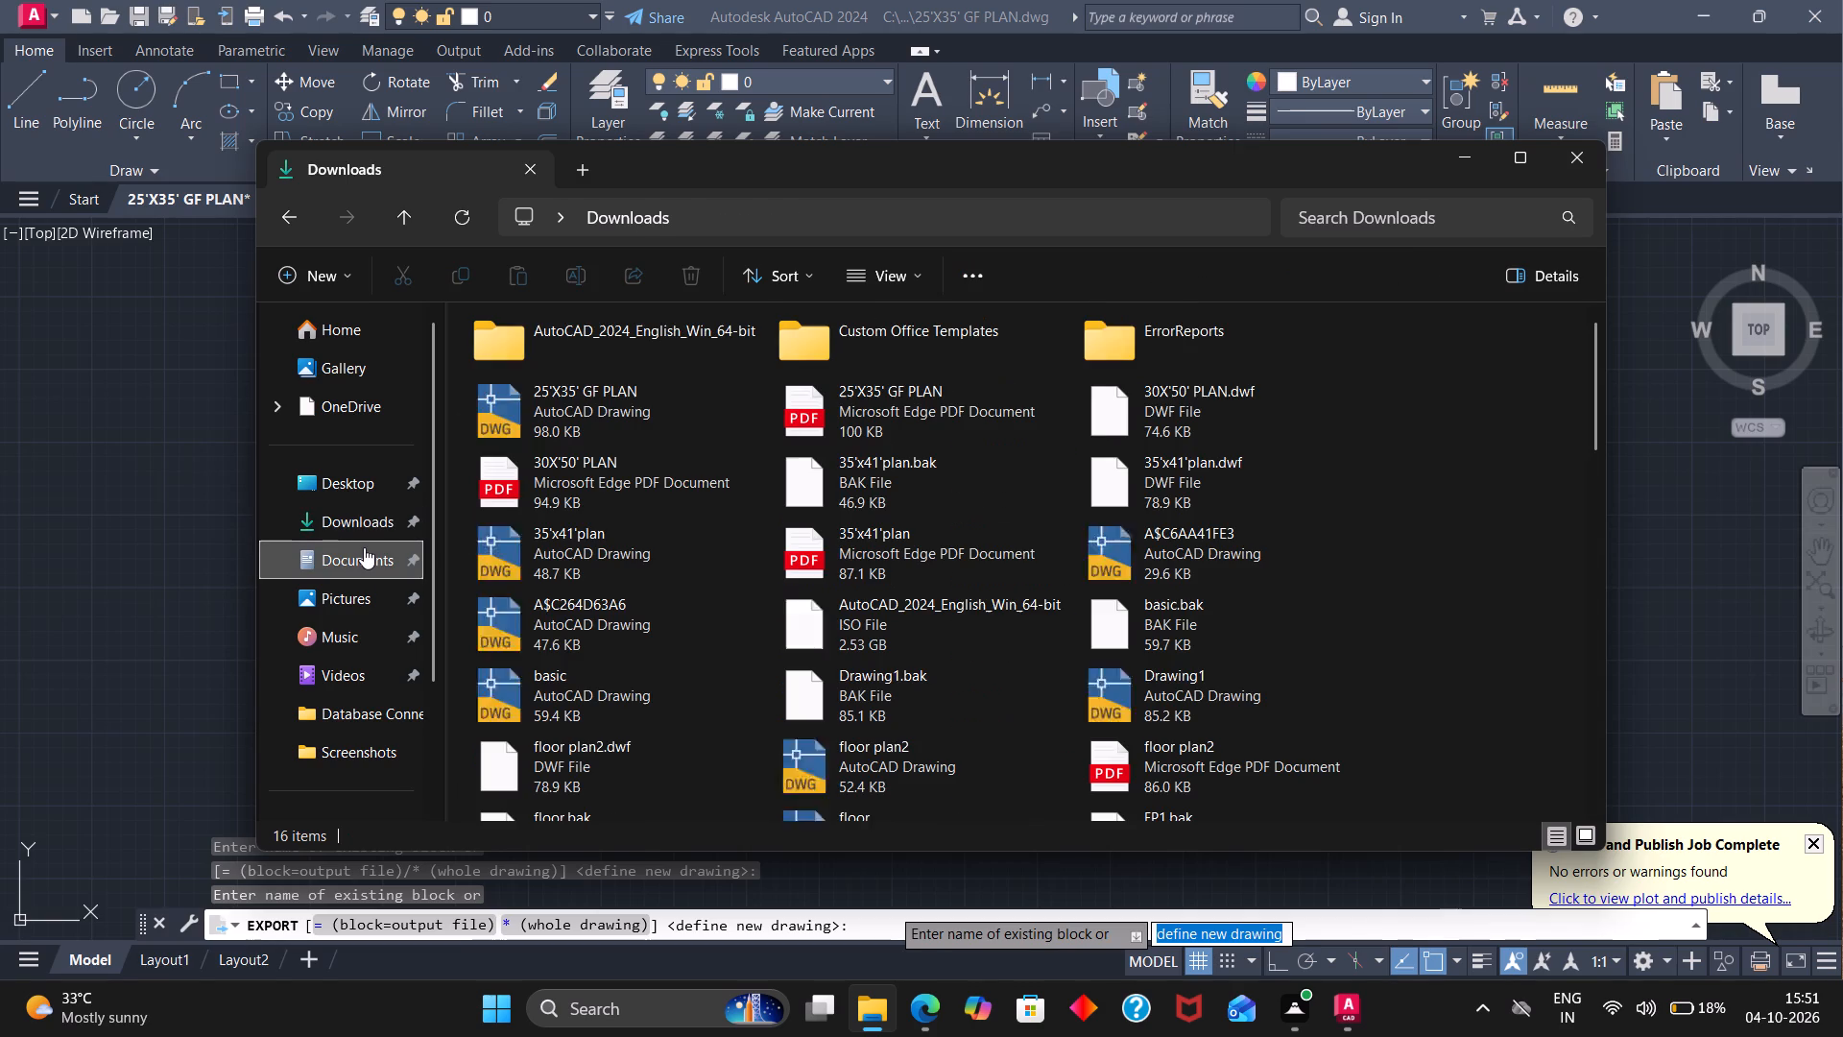